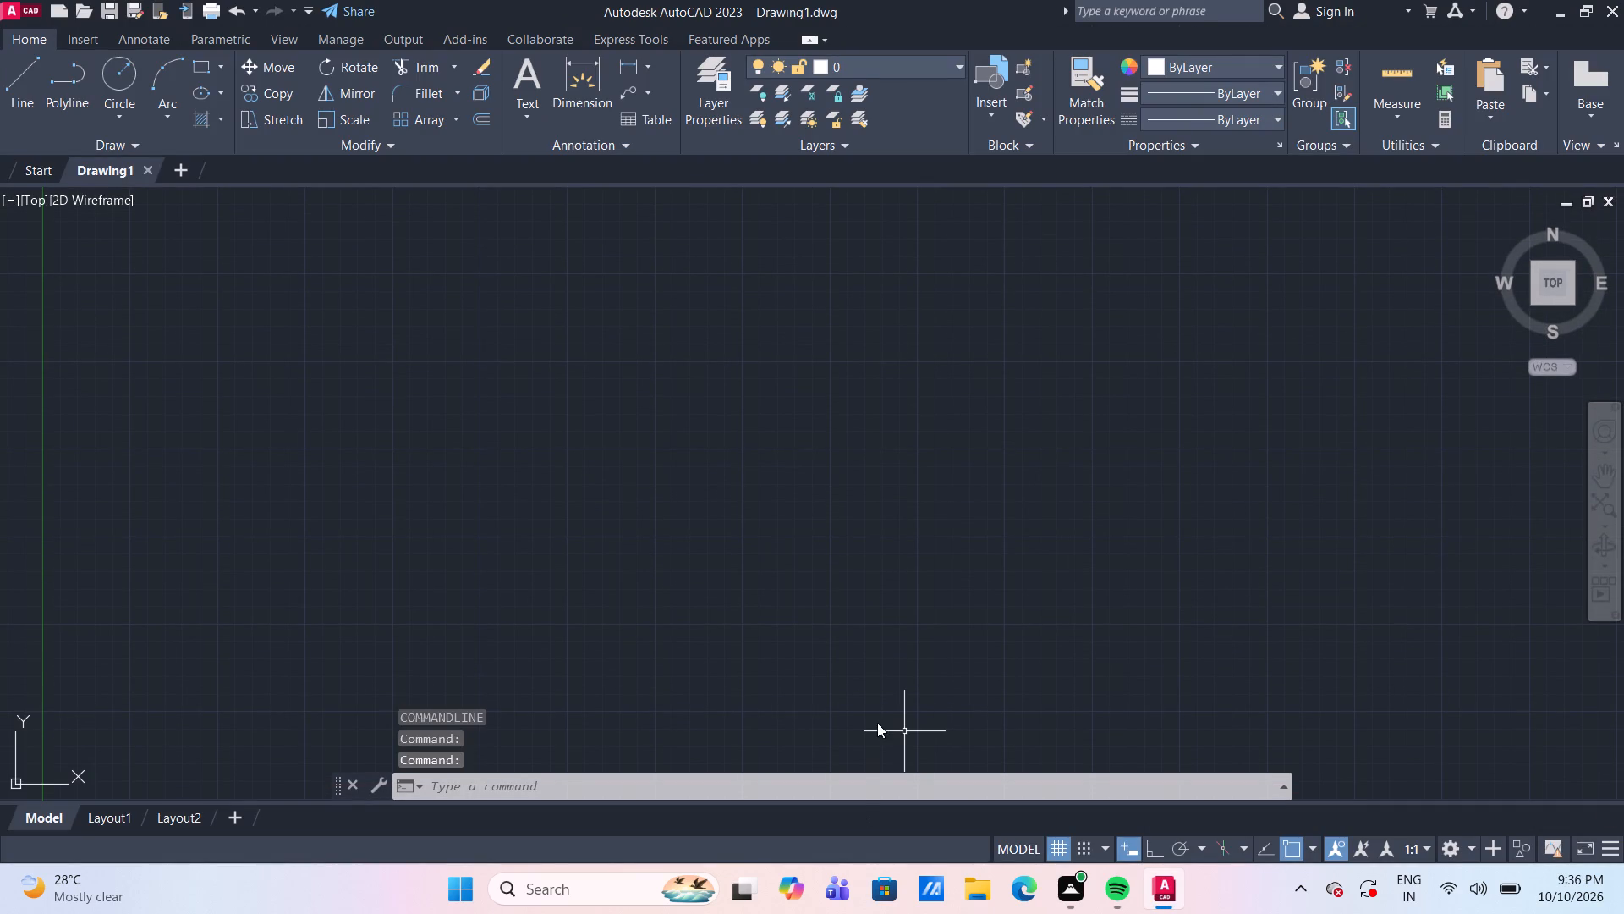
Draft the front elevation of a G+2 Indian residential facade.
Turn on command log file recording with LOGFILEON.
left_click(851, 789)
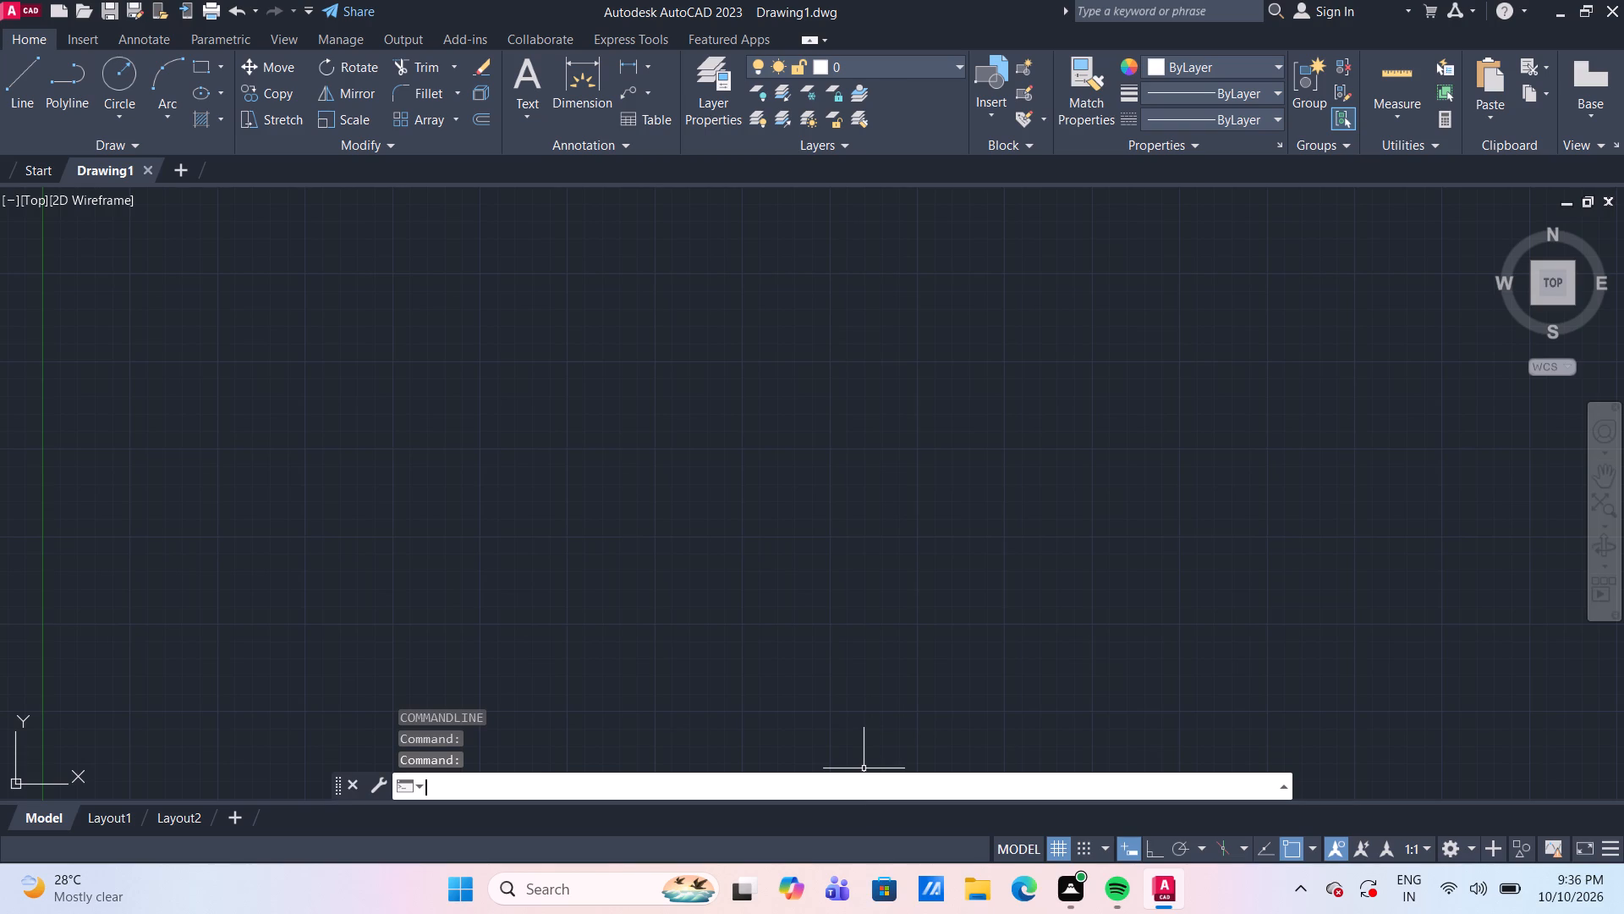
type("log")
key("f")
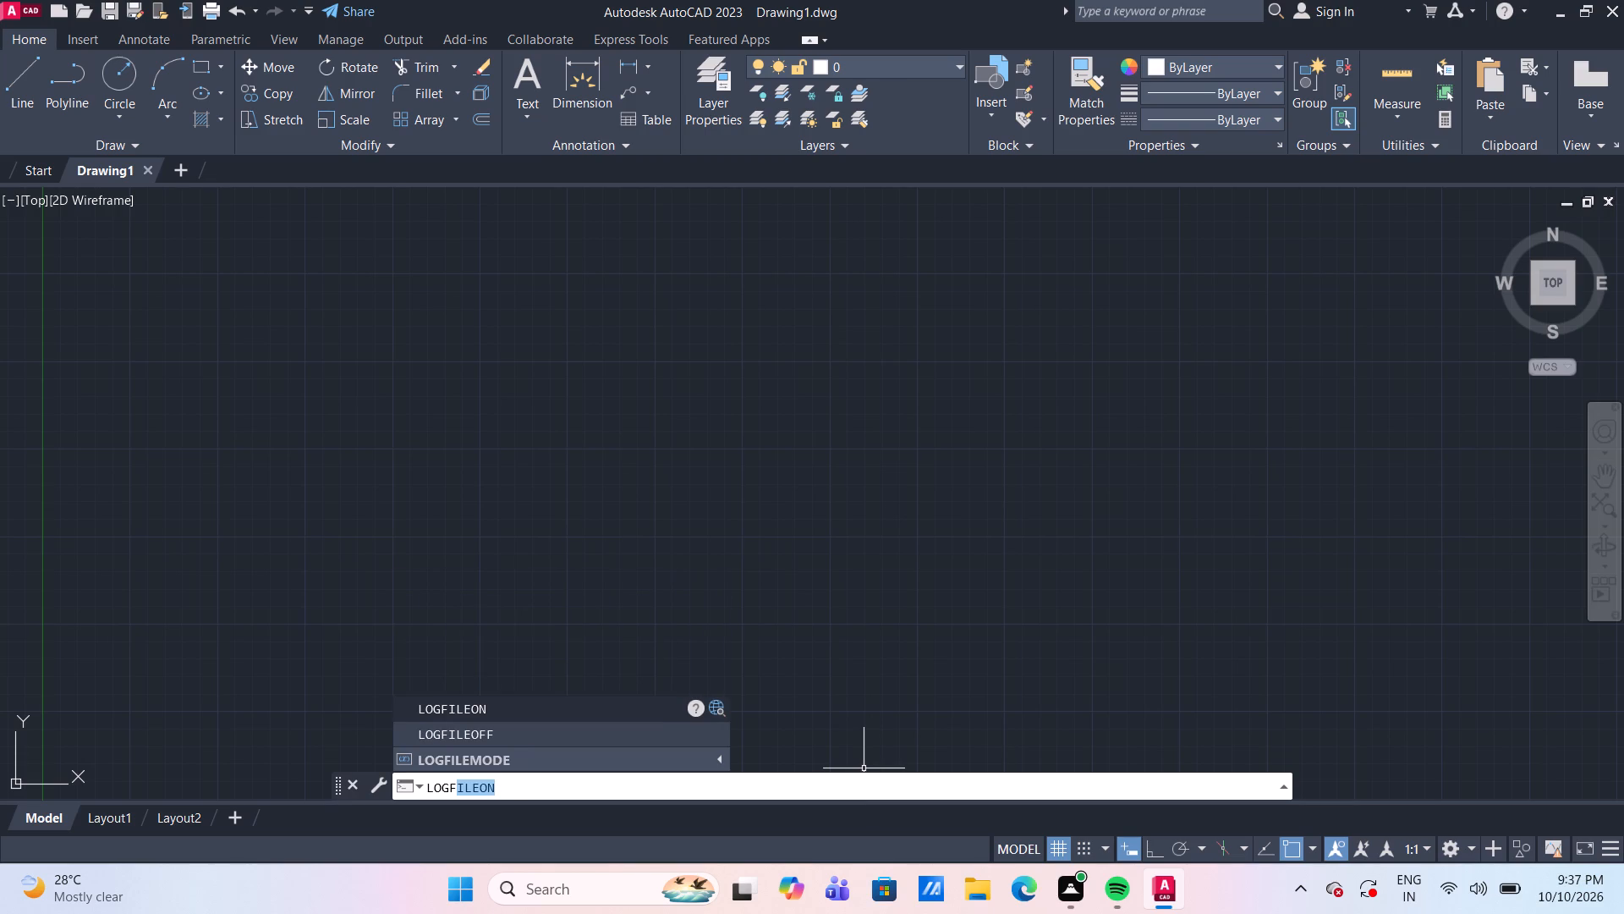
left_click(516, 708)
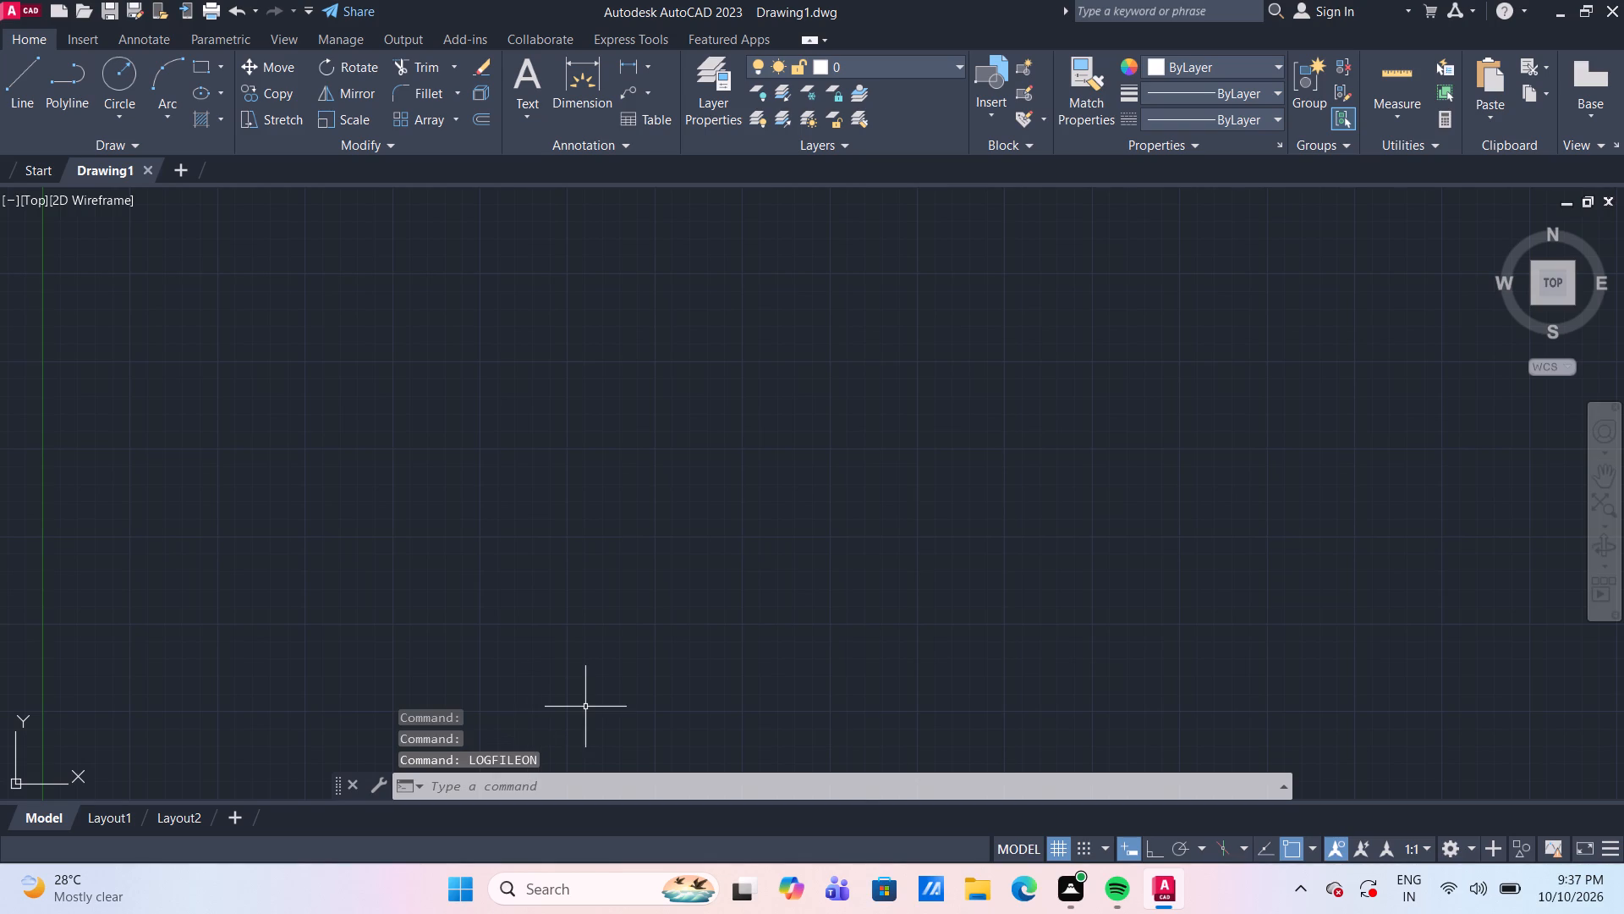
Set the drawing units to Engineering length type with 0'-0" precision.
type("un")
key("Return")
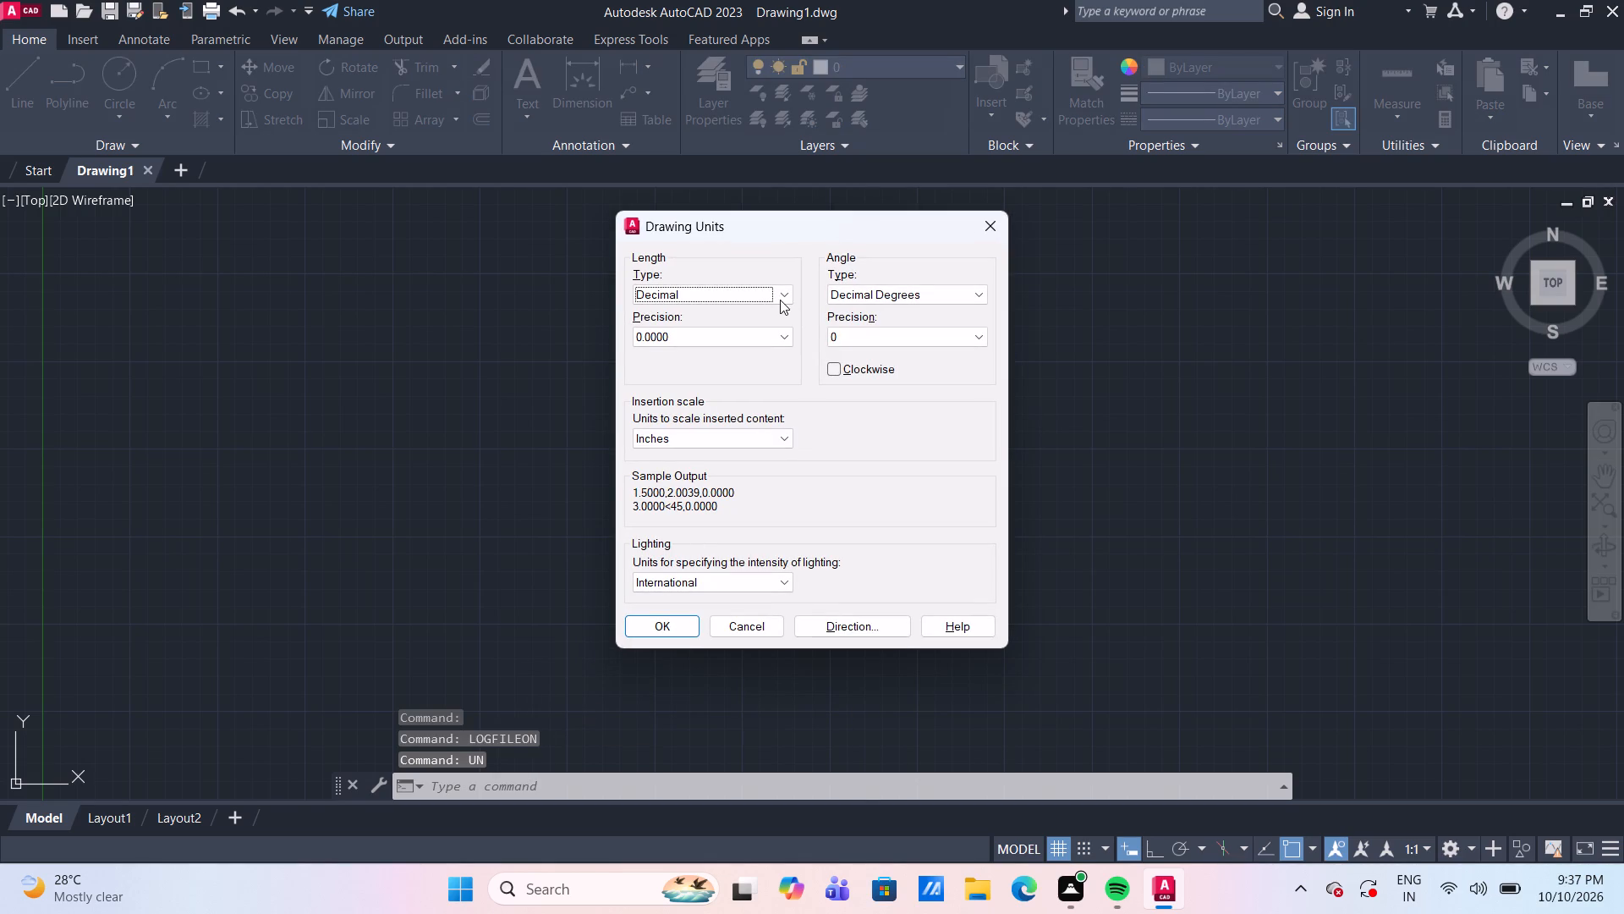
left_click(771, 292)
left_click(759, 343)
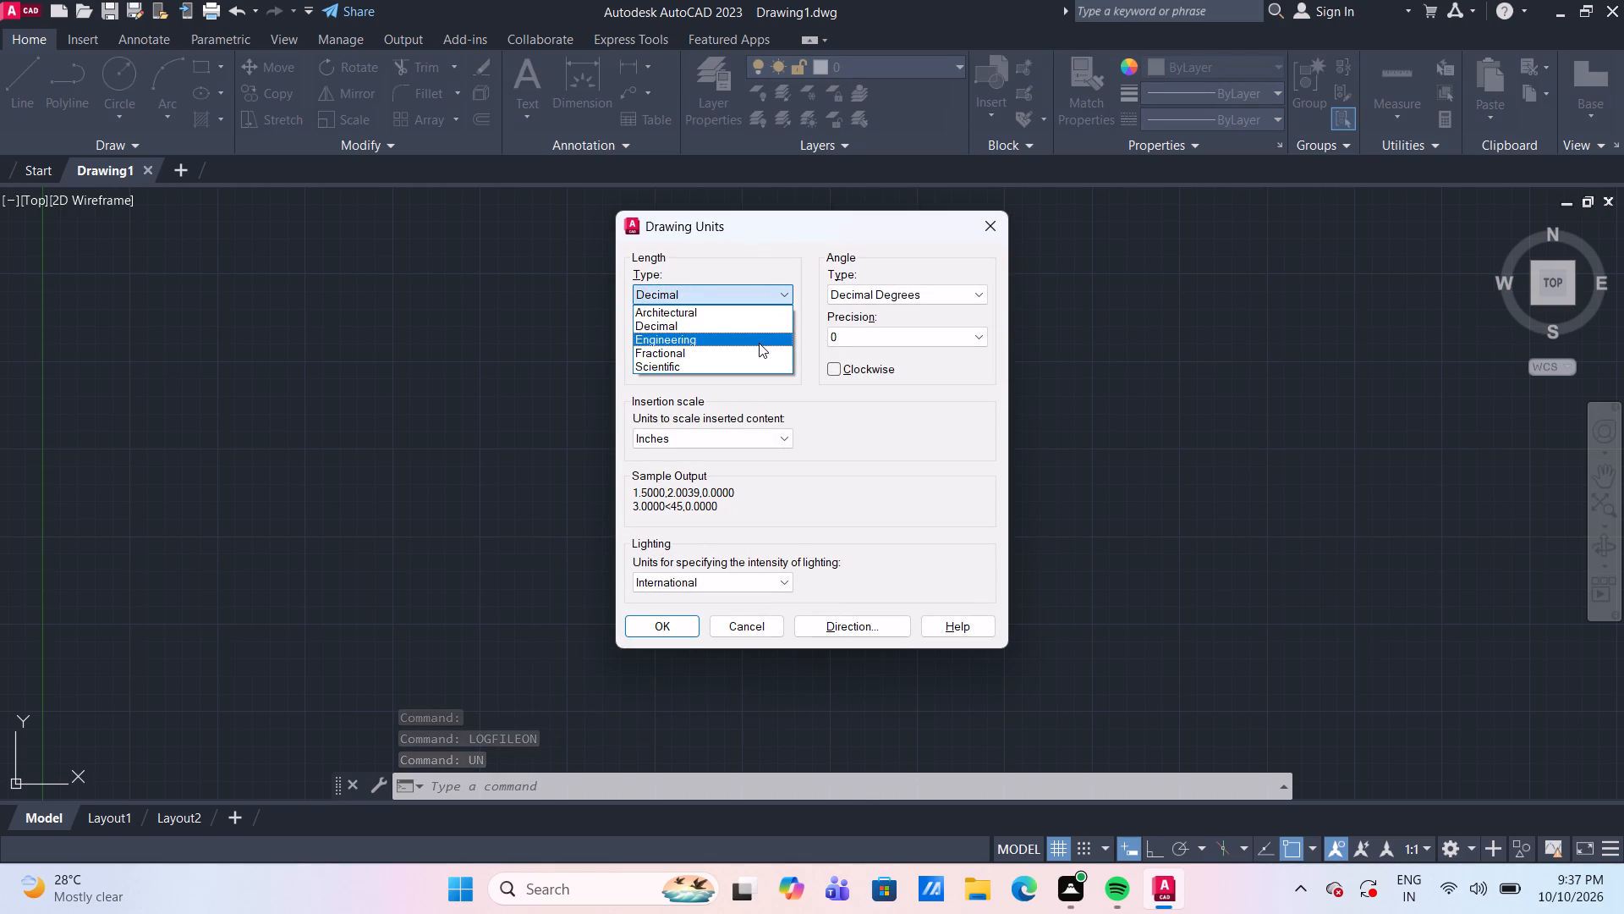
left_click(759, 343)
left_click(757, 356)
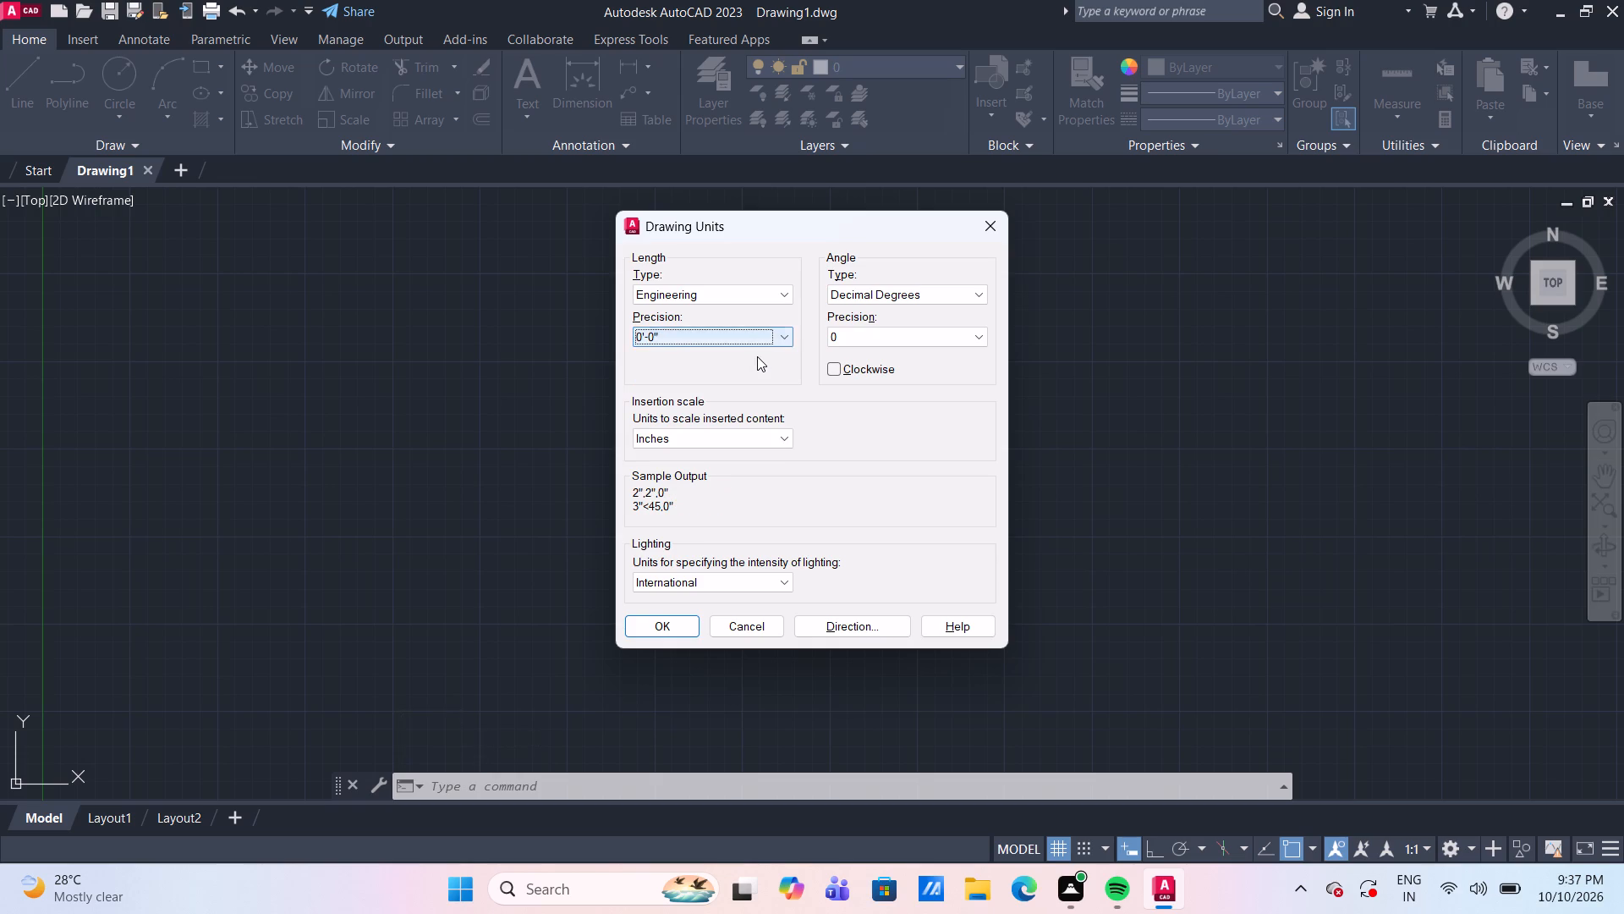
left_click(667, 631)
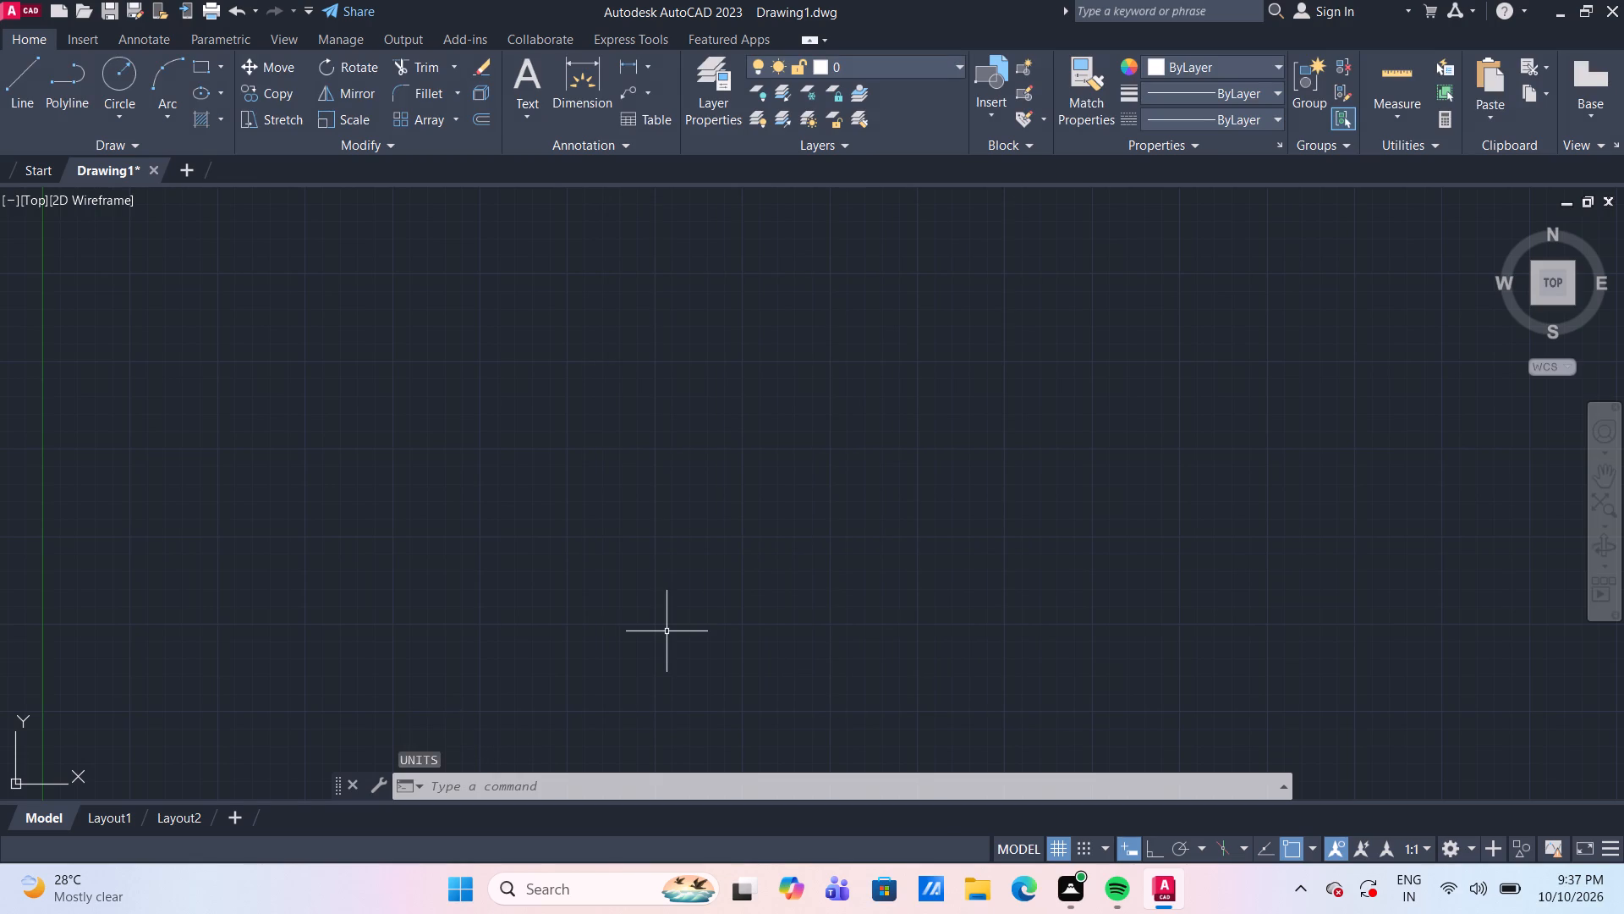
Set the model space limits with lower left corner 0,0 and upper right corner 20',40'.
type("lim")
key("space")
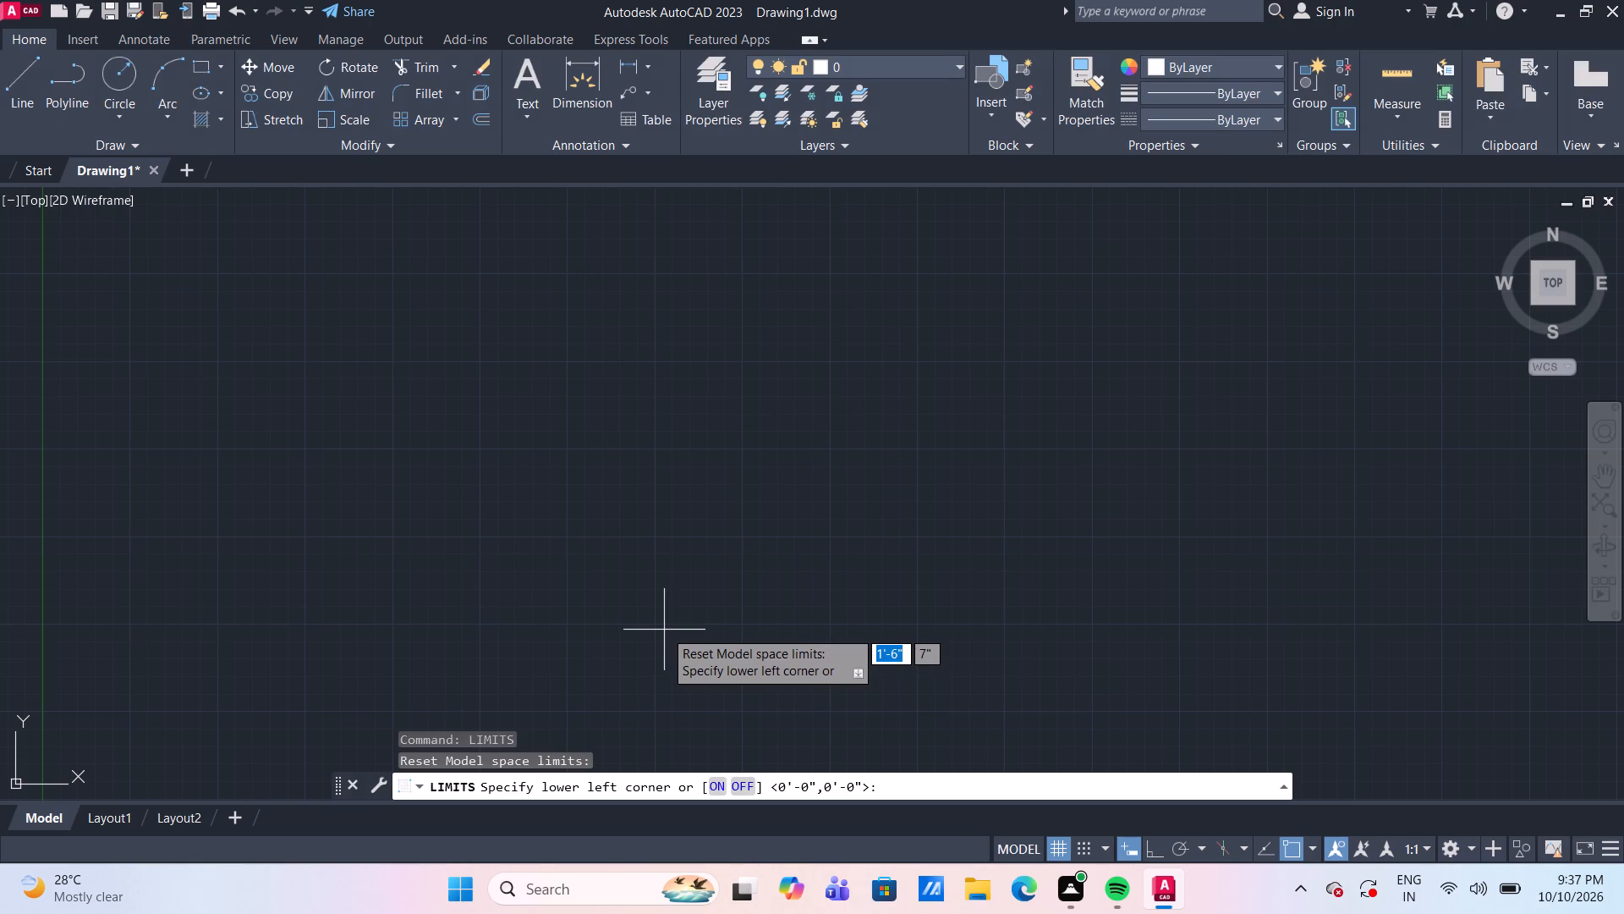
type("0,0")
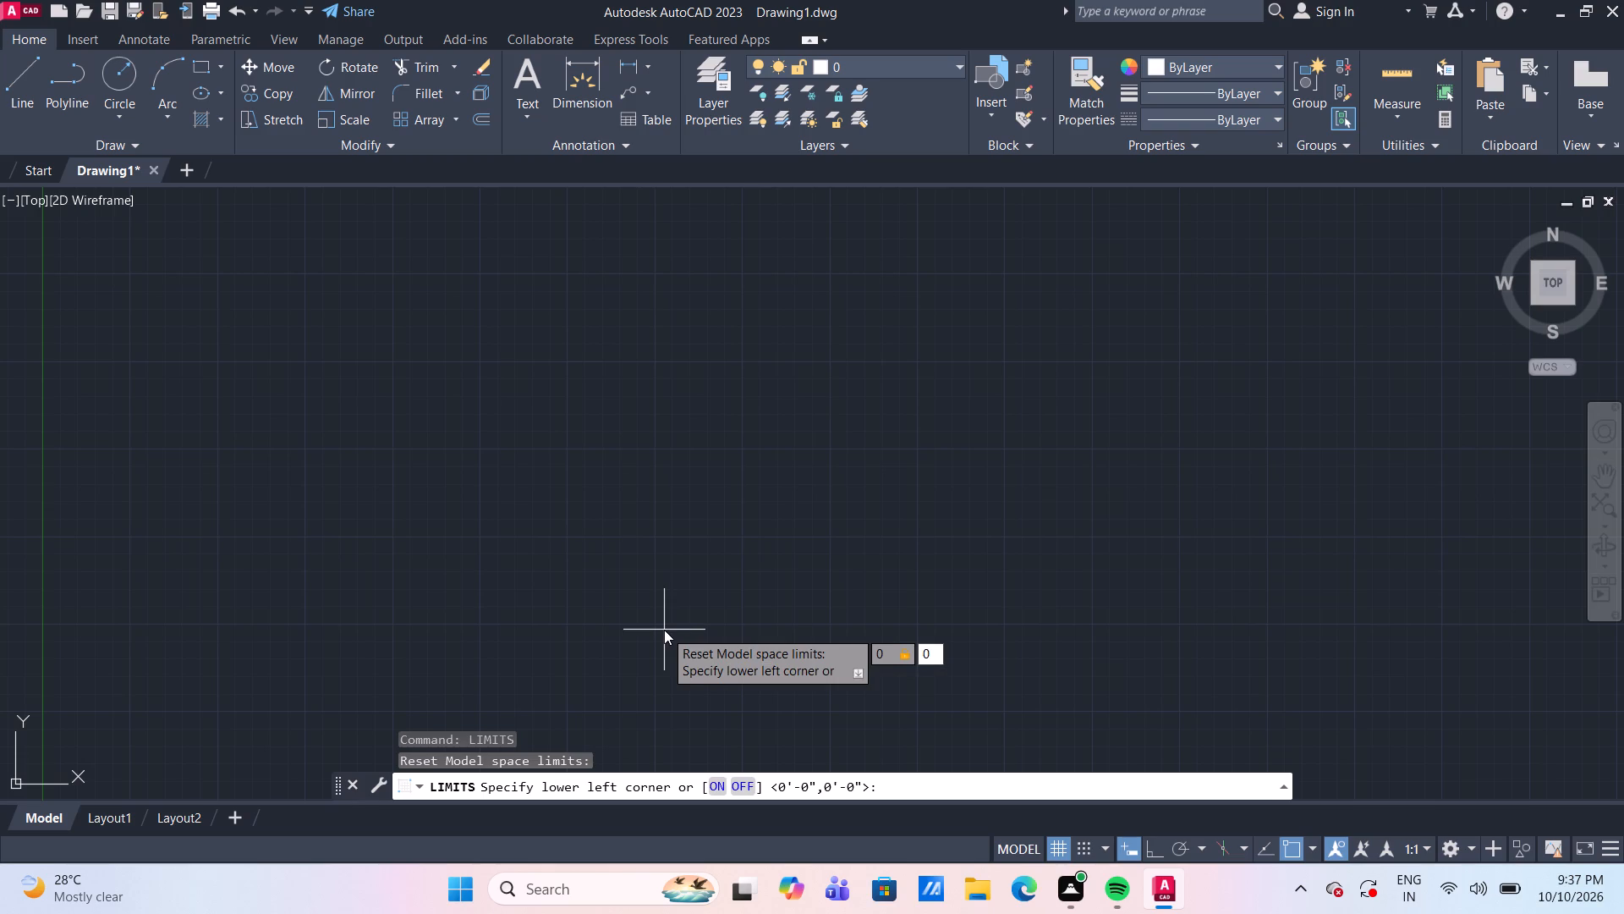
key("space")
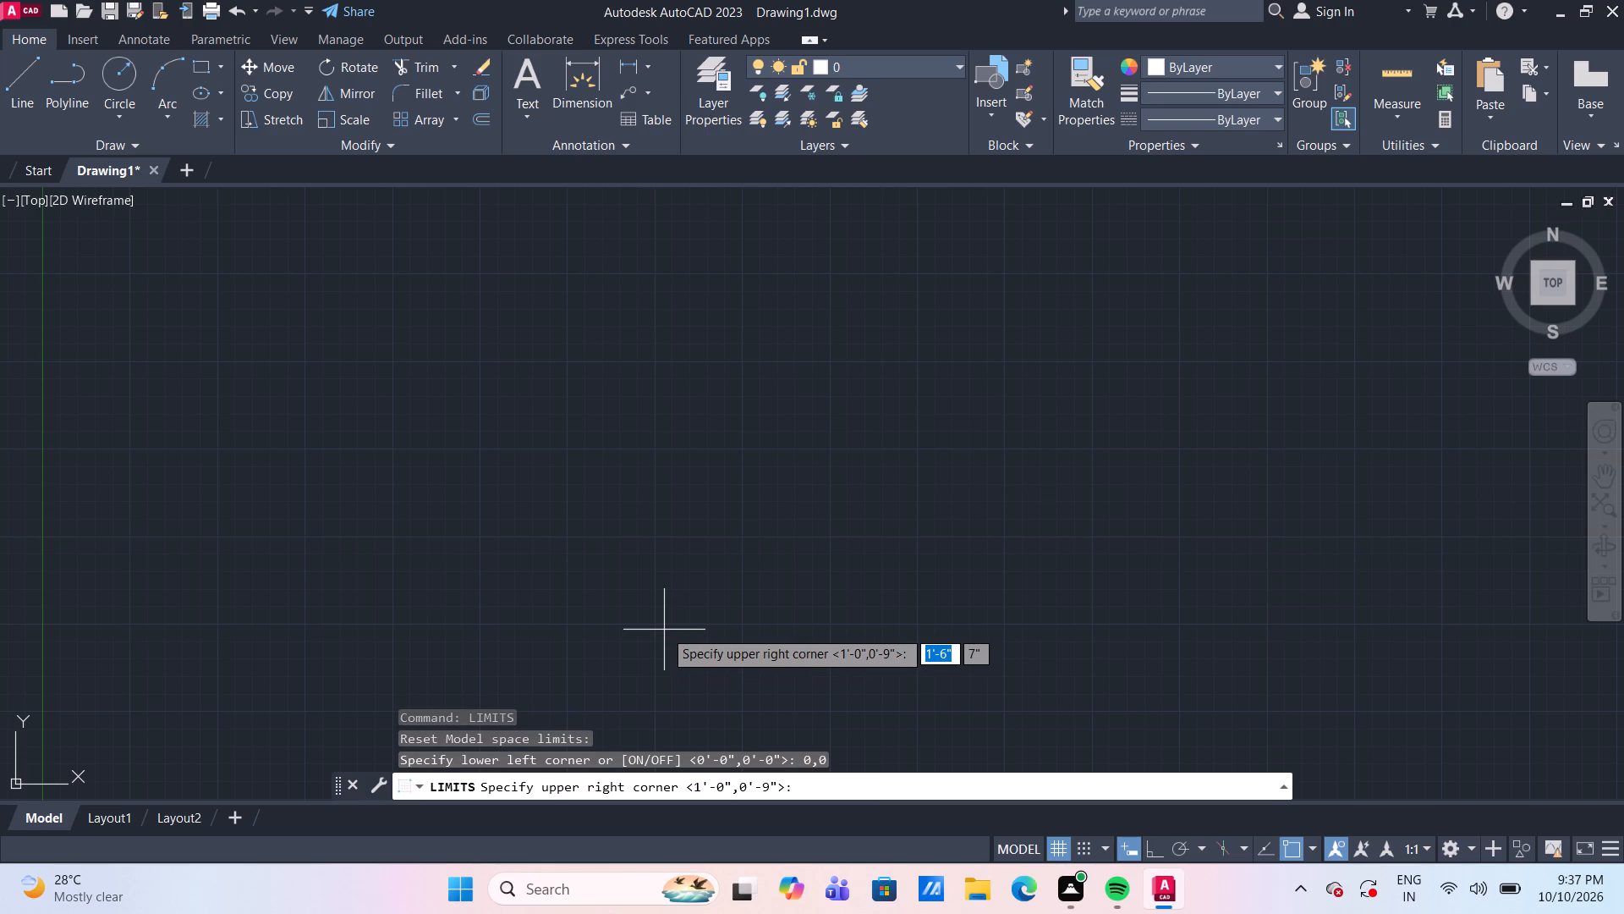
type("20'")
key("comma")
key("4")
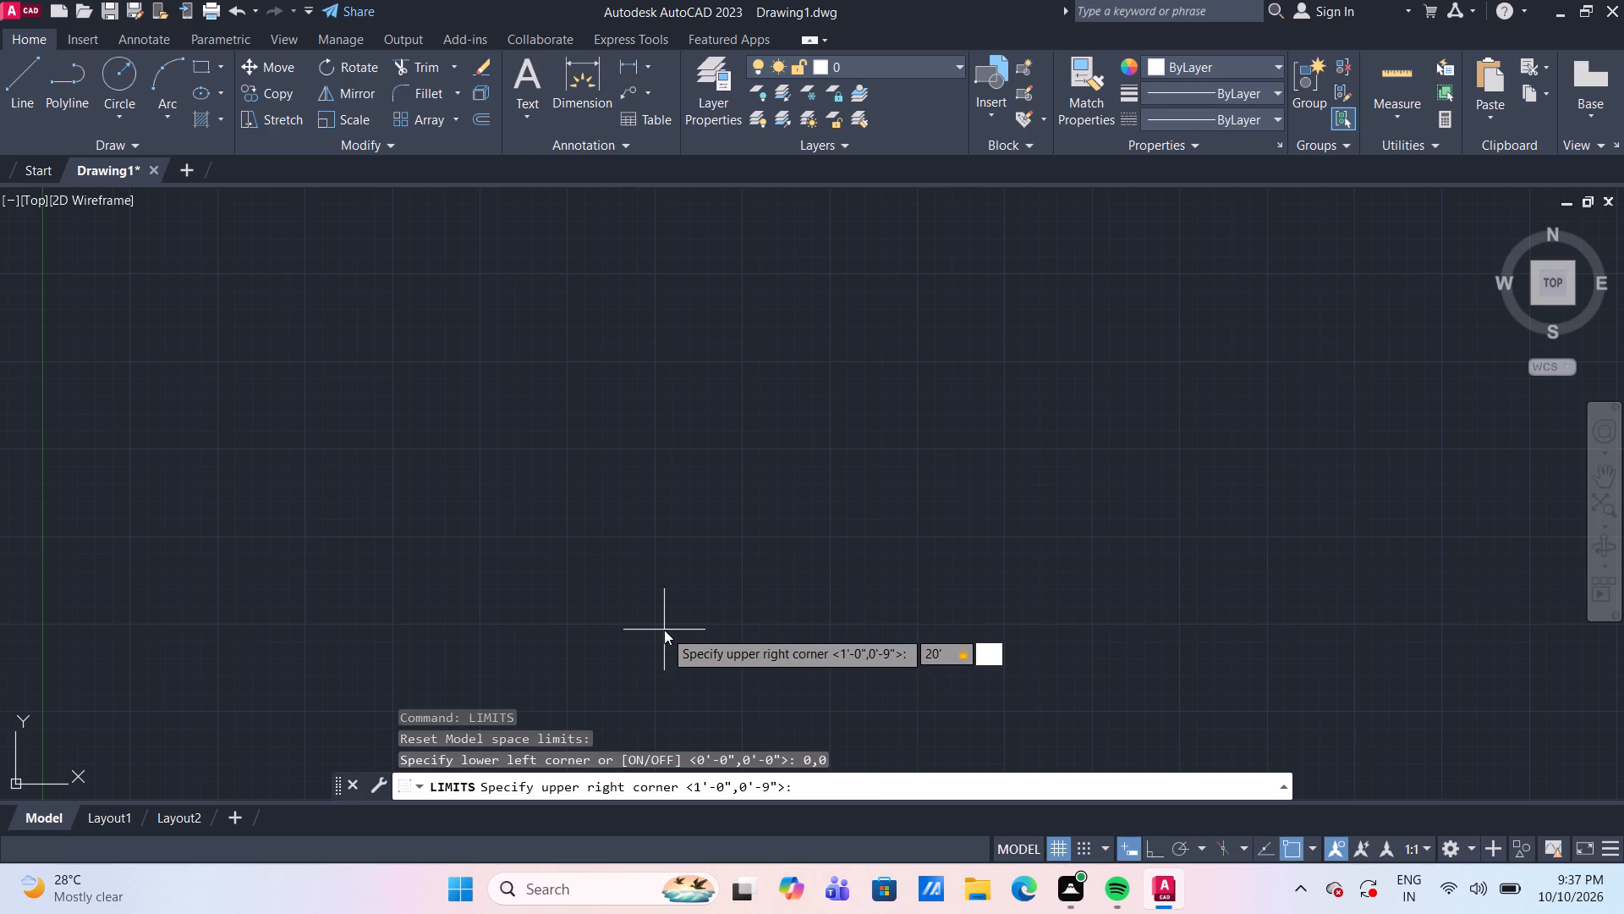
key("0")
key("apostrophe")
key("space")
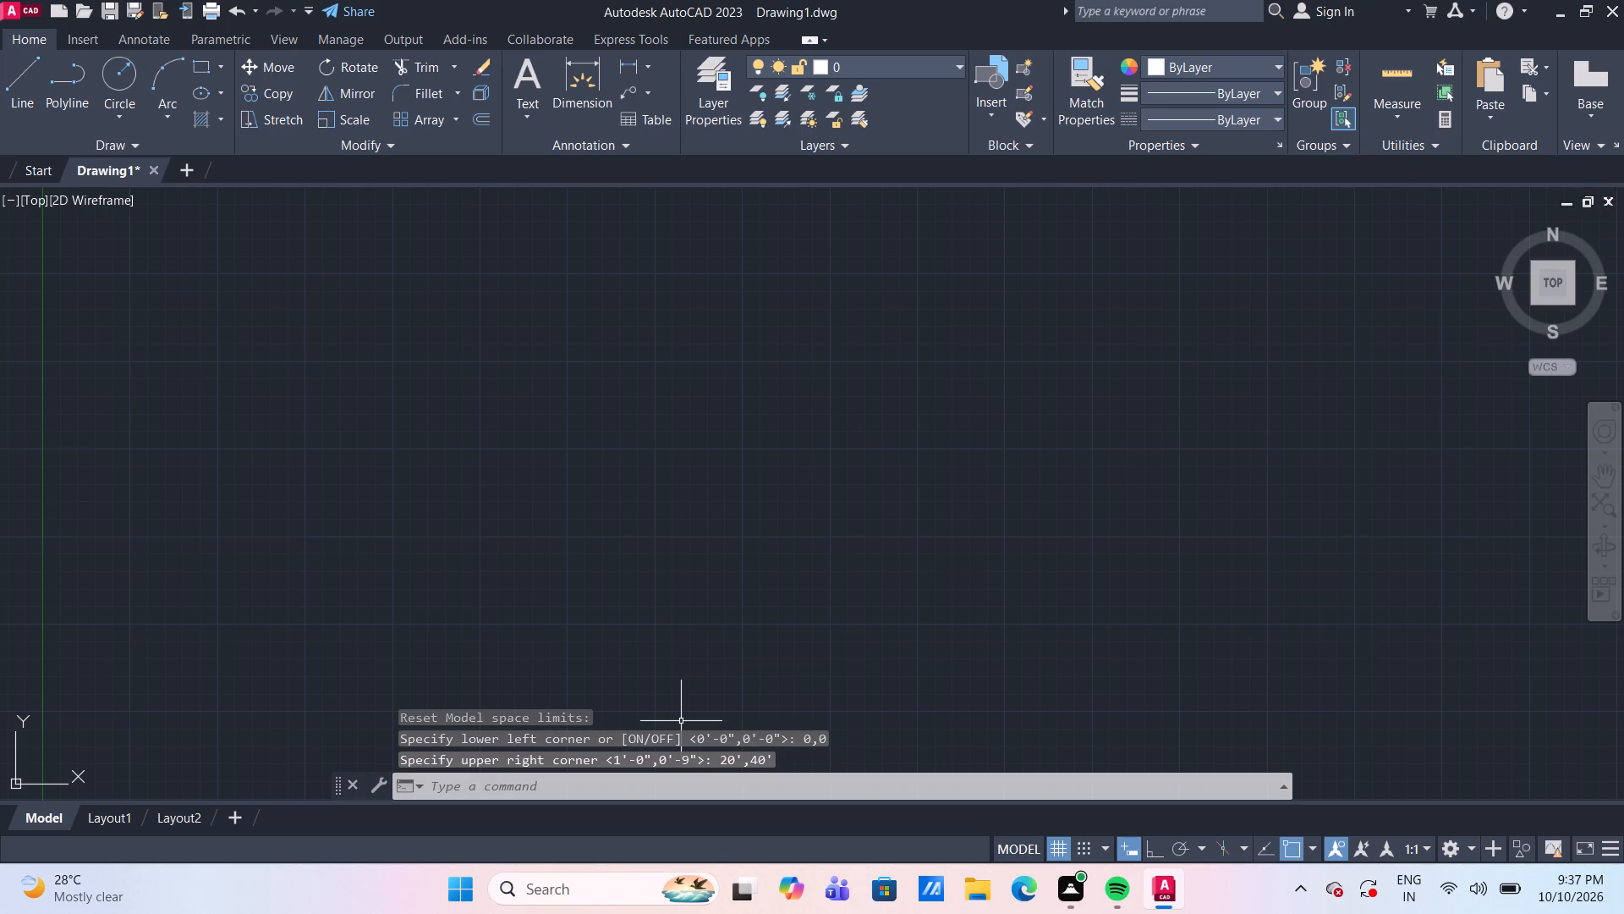
key("z")
key("Return")
key("a")
key("Return")
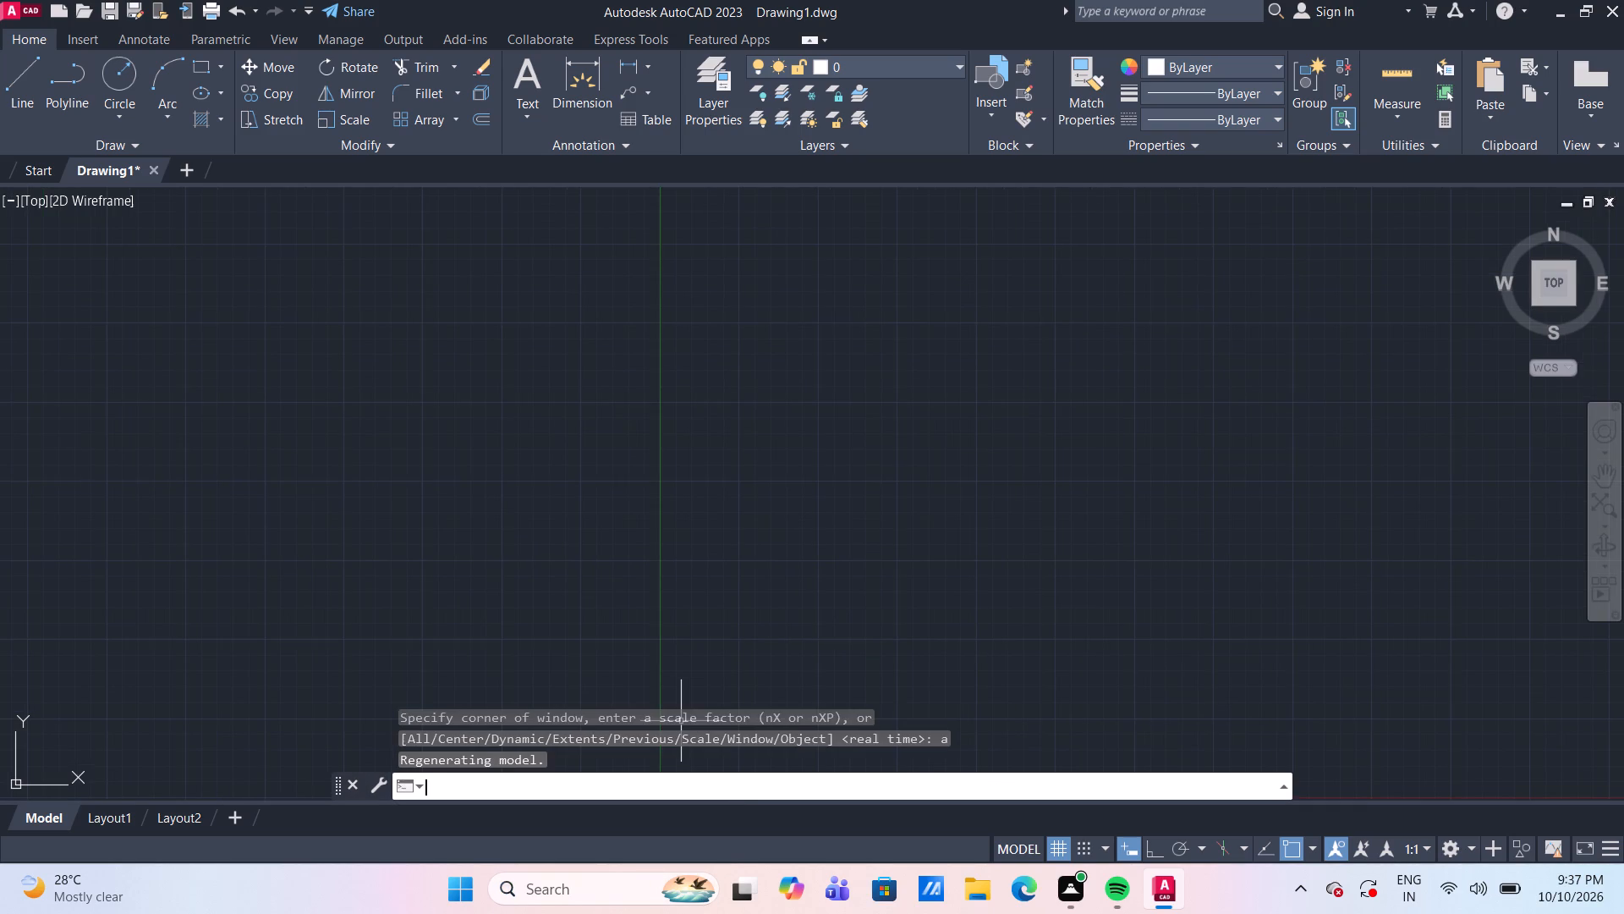
Modify the Standard dimension style's primary units to Engineering format with 0'-0" precision.
key("d")
key("Return")
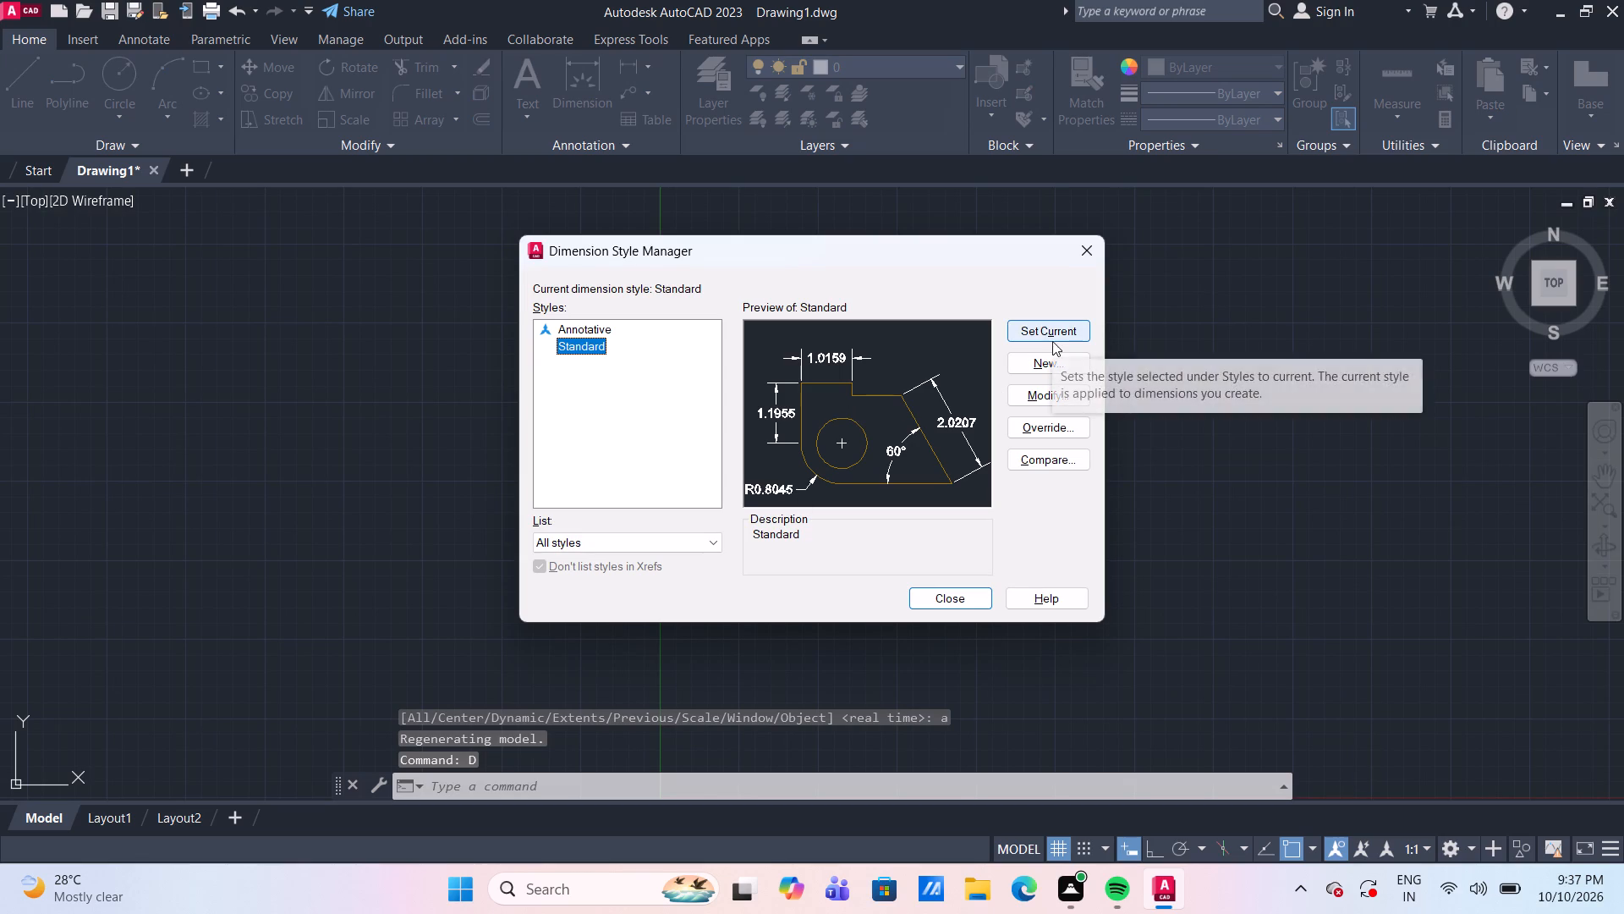
left_click(1052, 328)
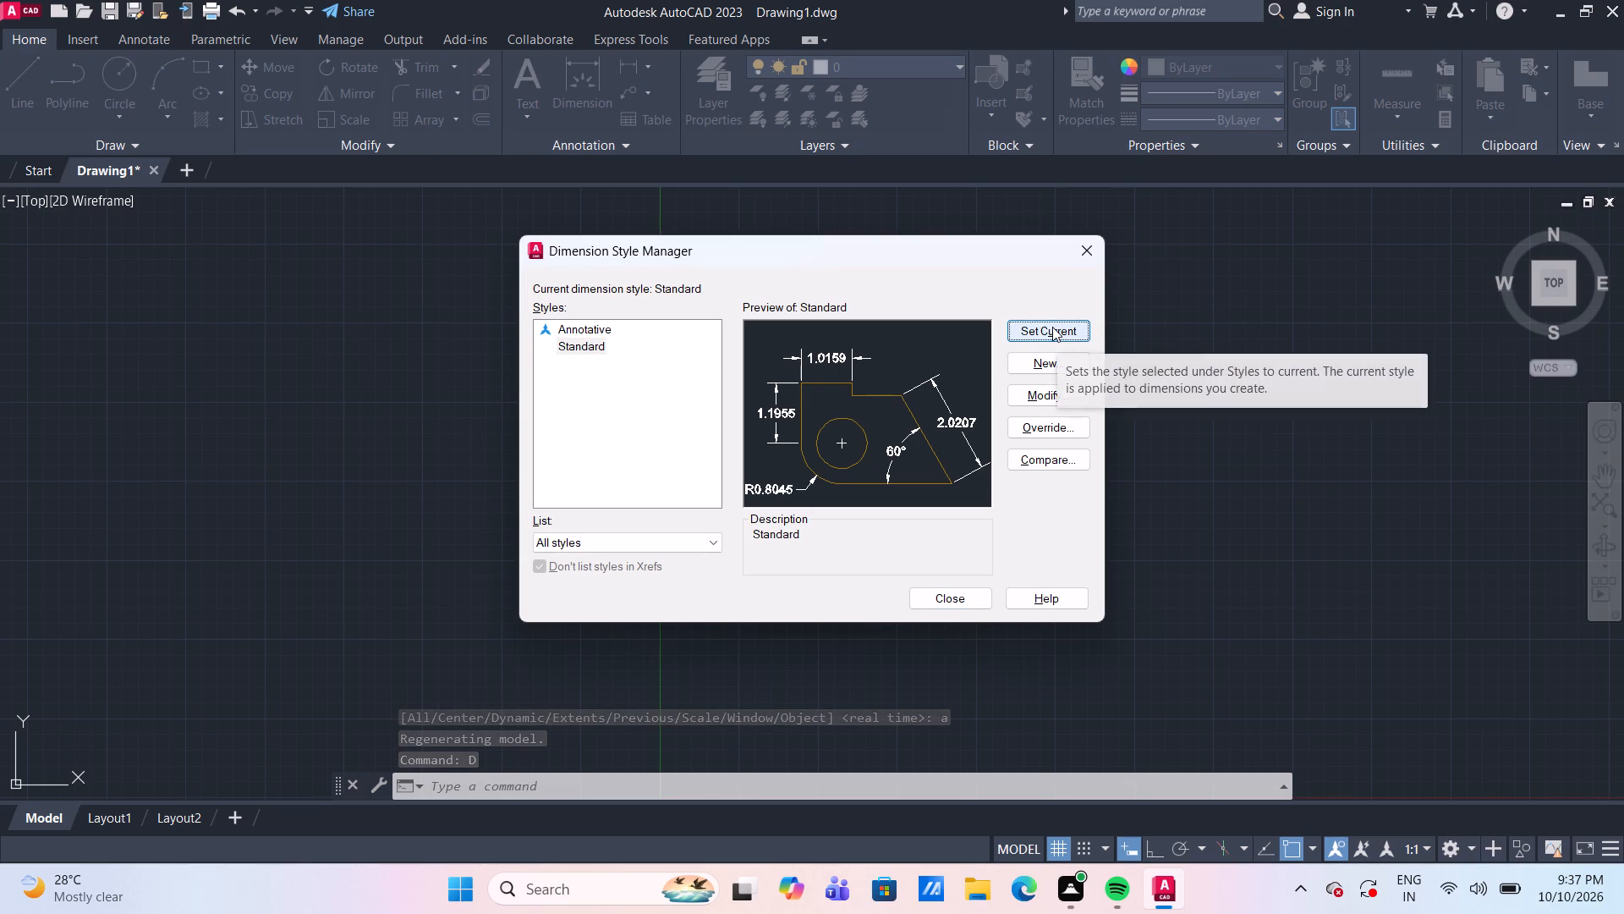
left_click(1062, 405)
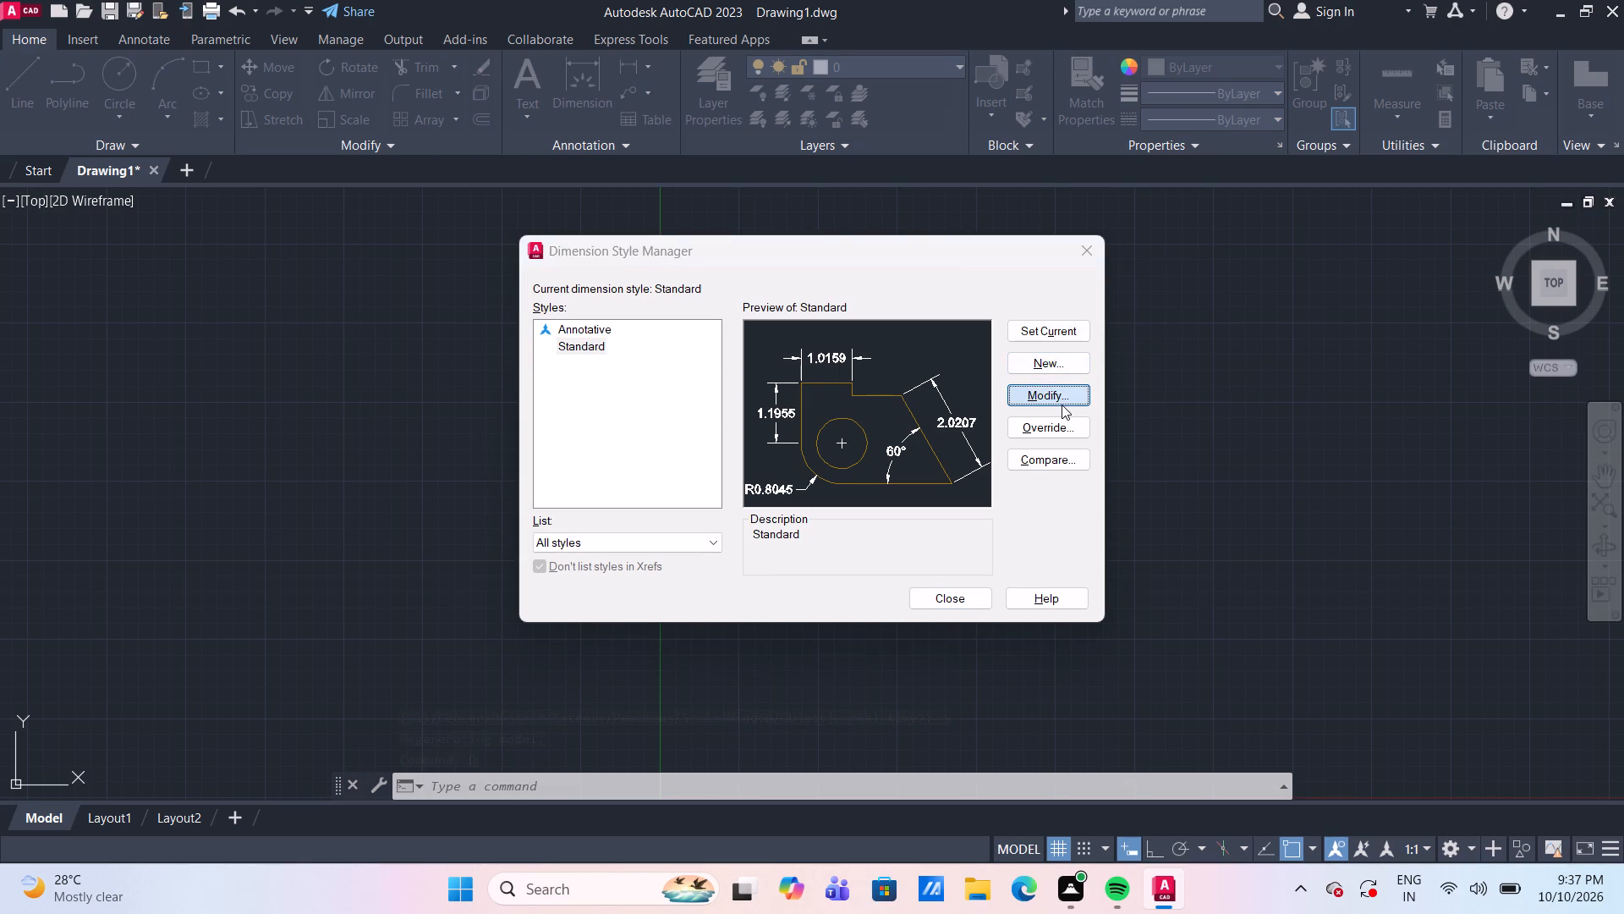
left_click(709, 258)
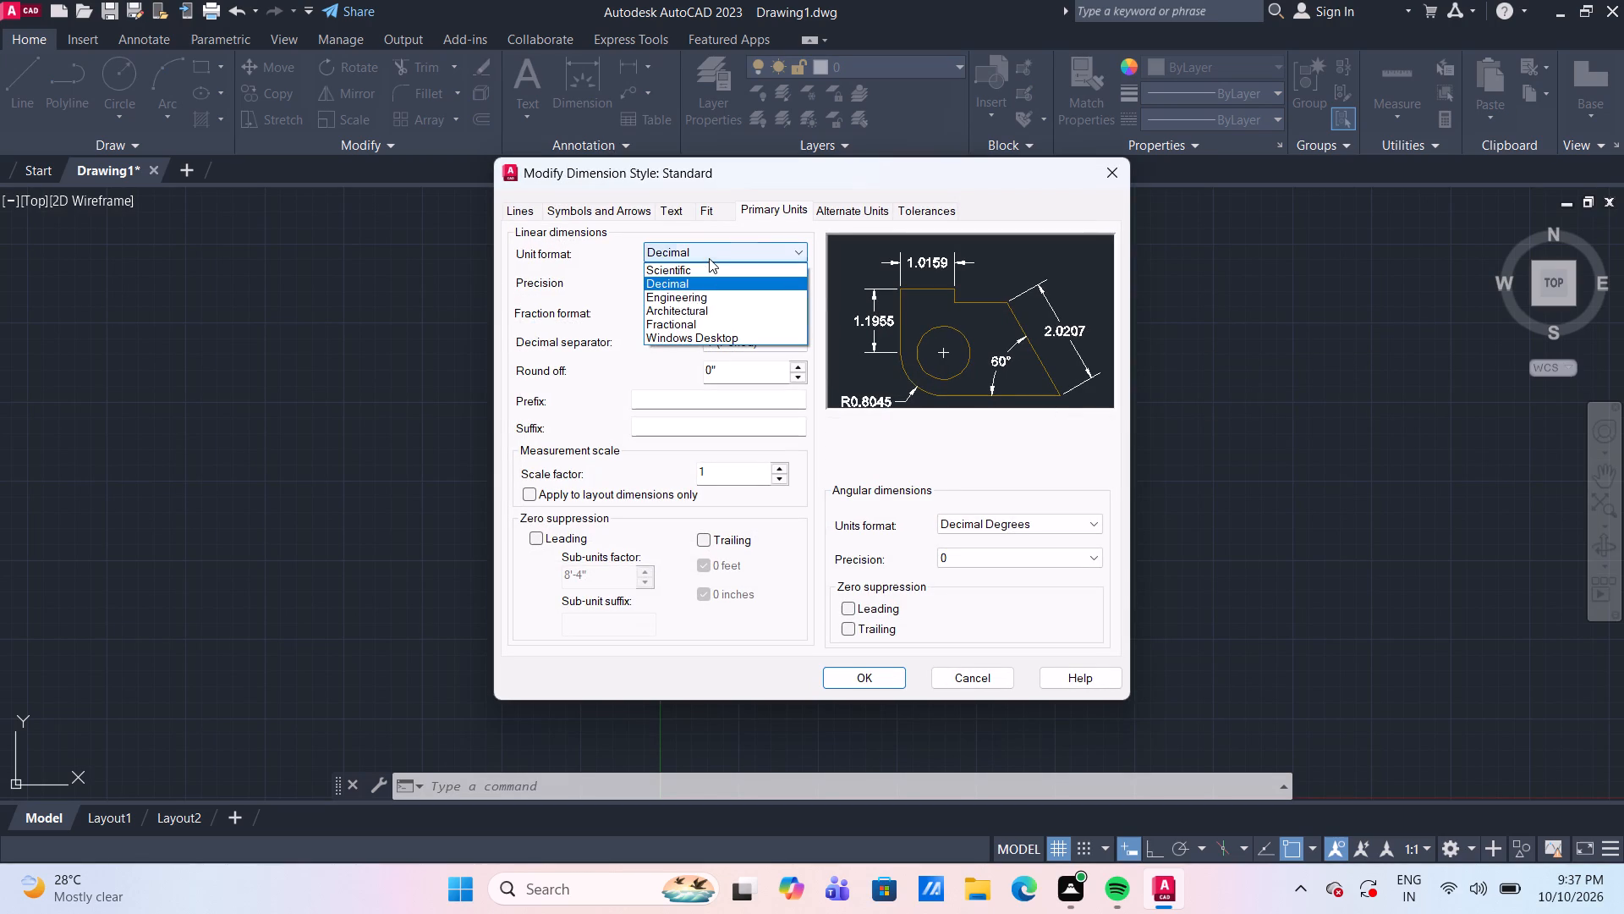
left_click(718, 293)
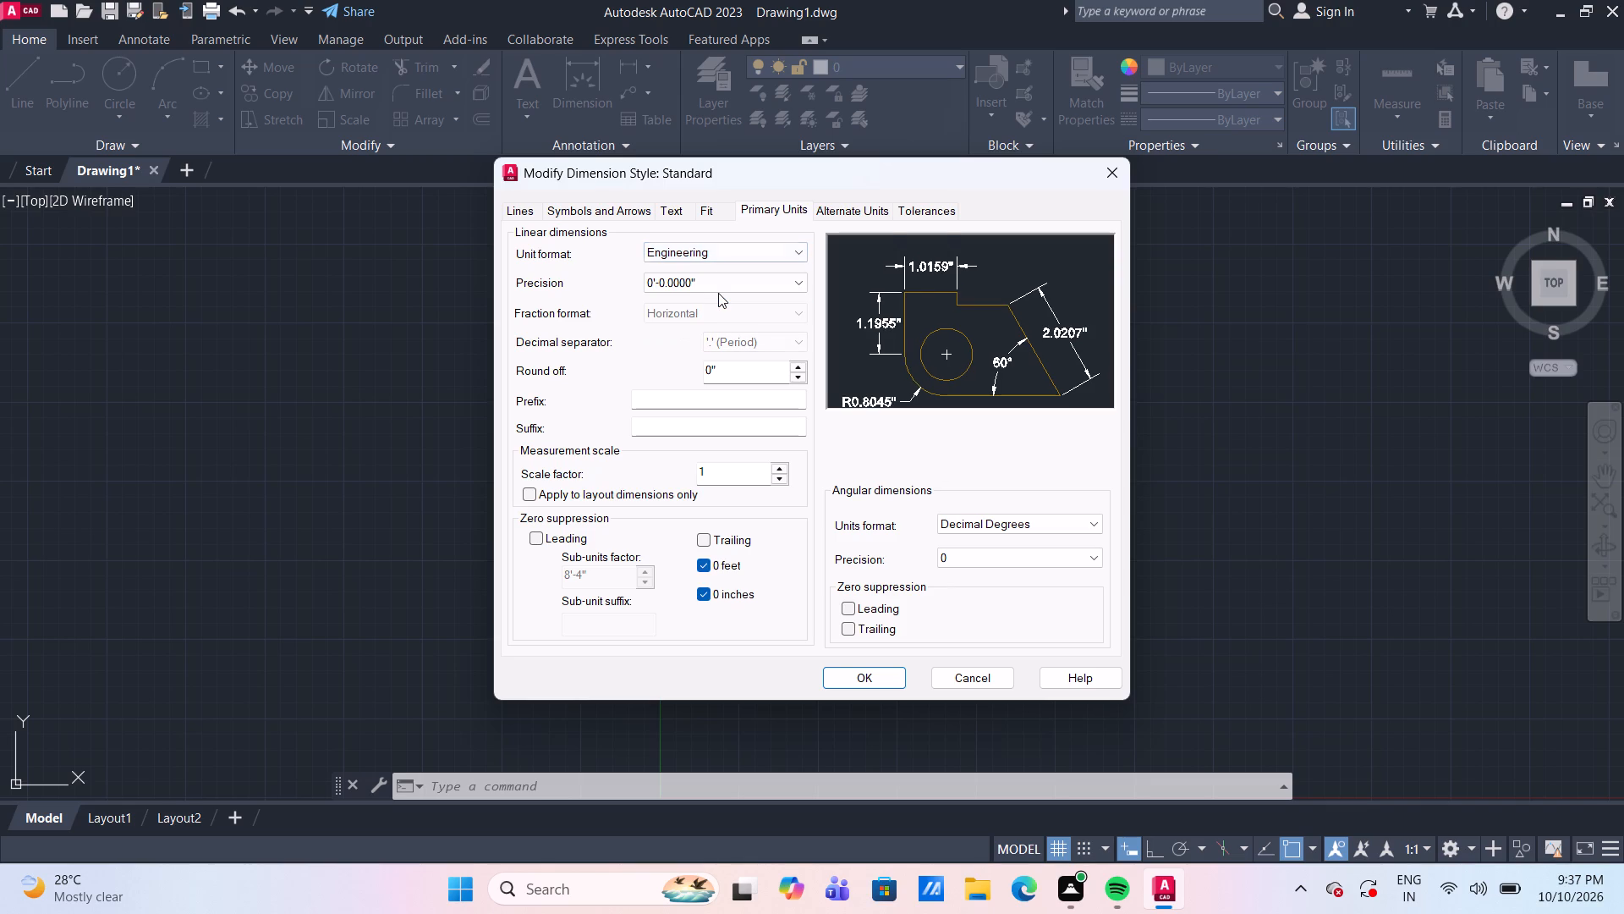
left_click(721, 291)
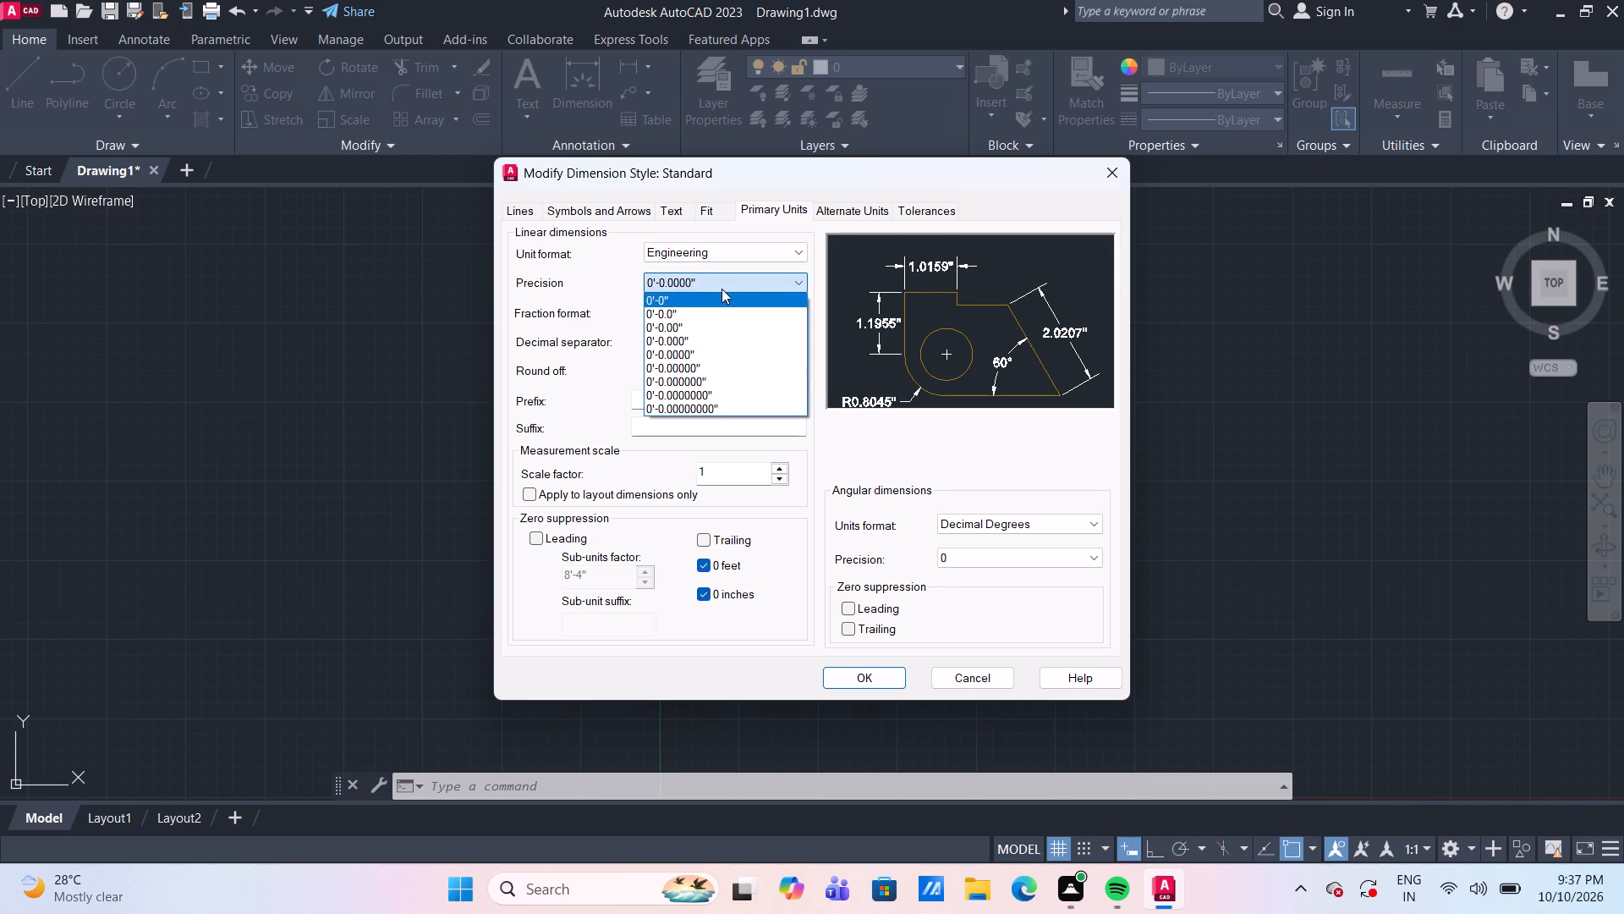
left_click(721, 301)
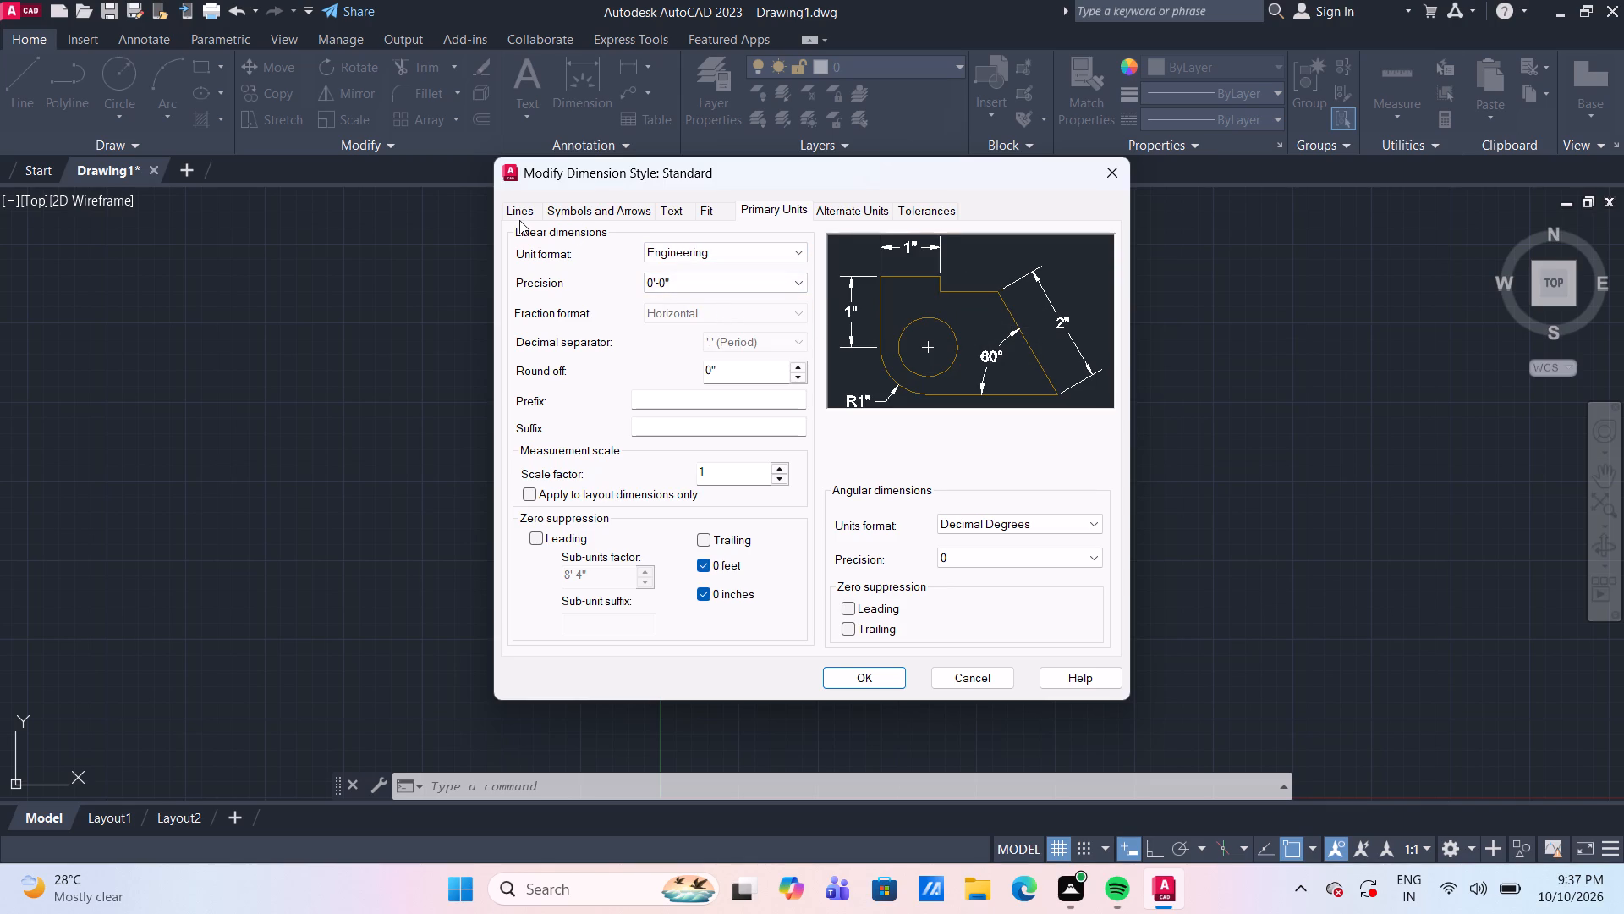
Set the Standard dimension style's arrow size to 3".
left_click(600, 212)
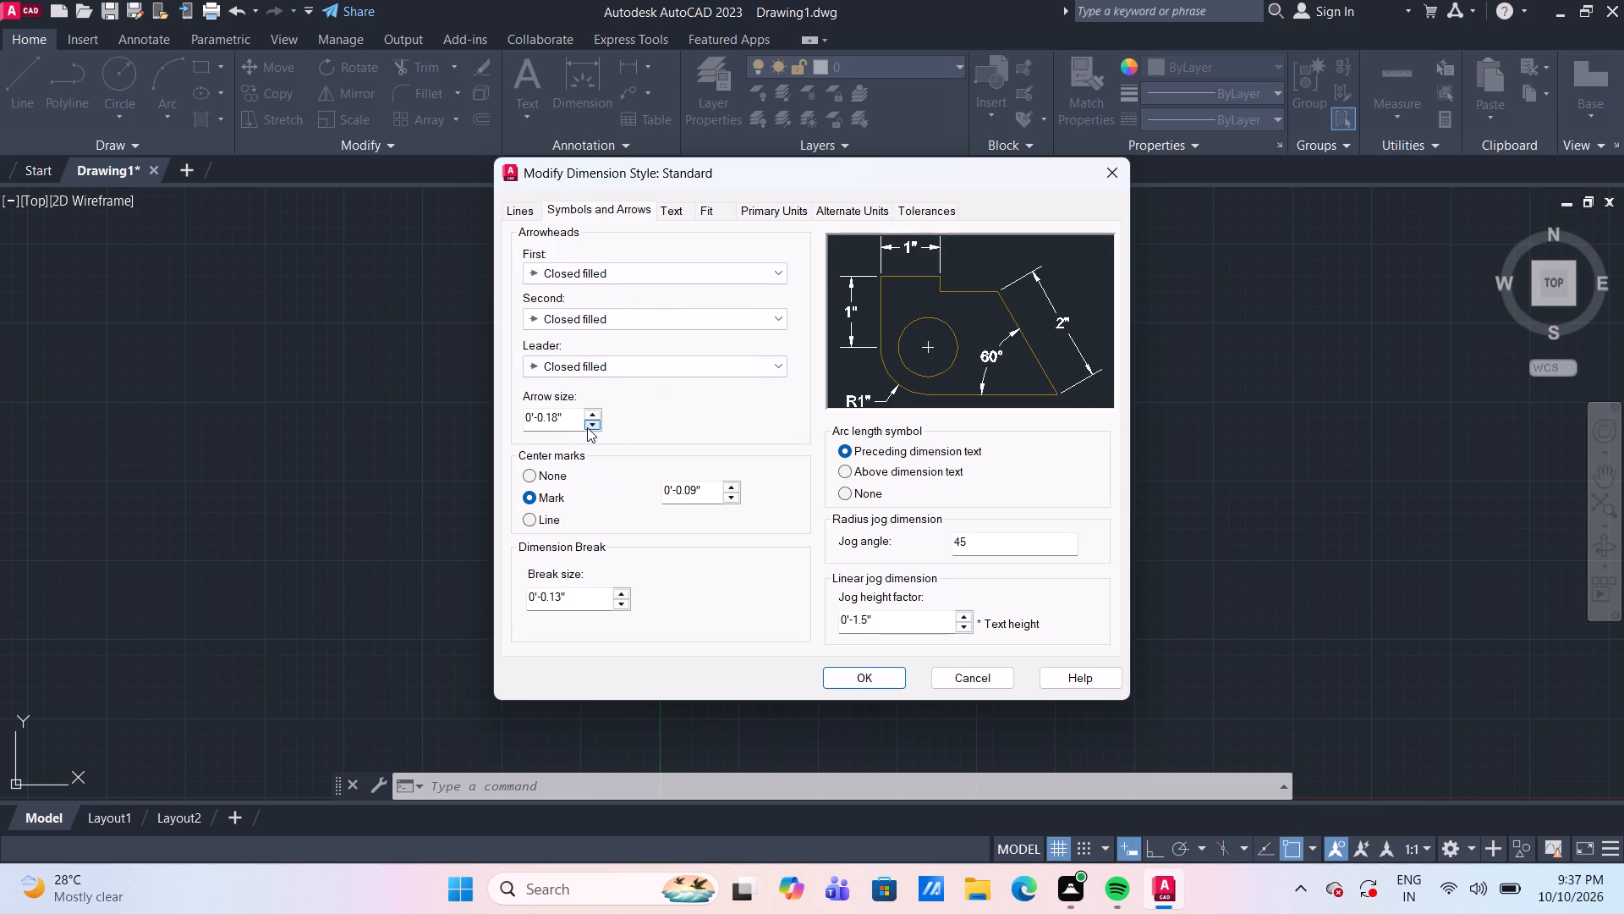
left_click_drag(564, 415, 446, 431)
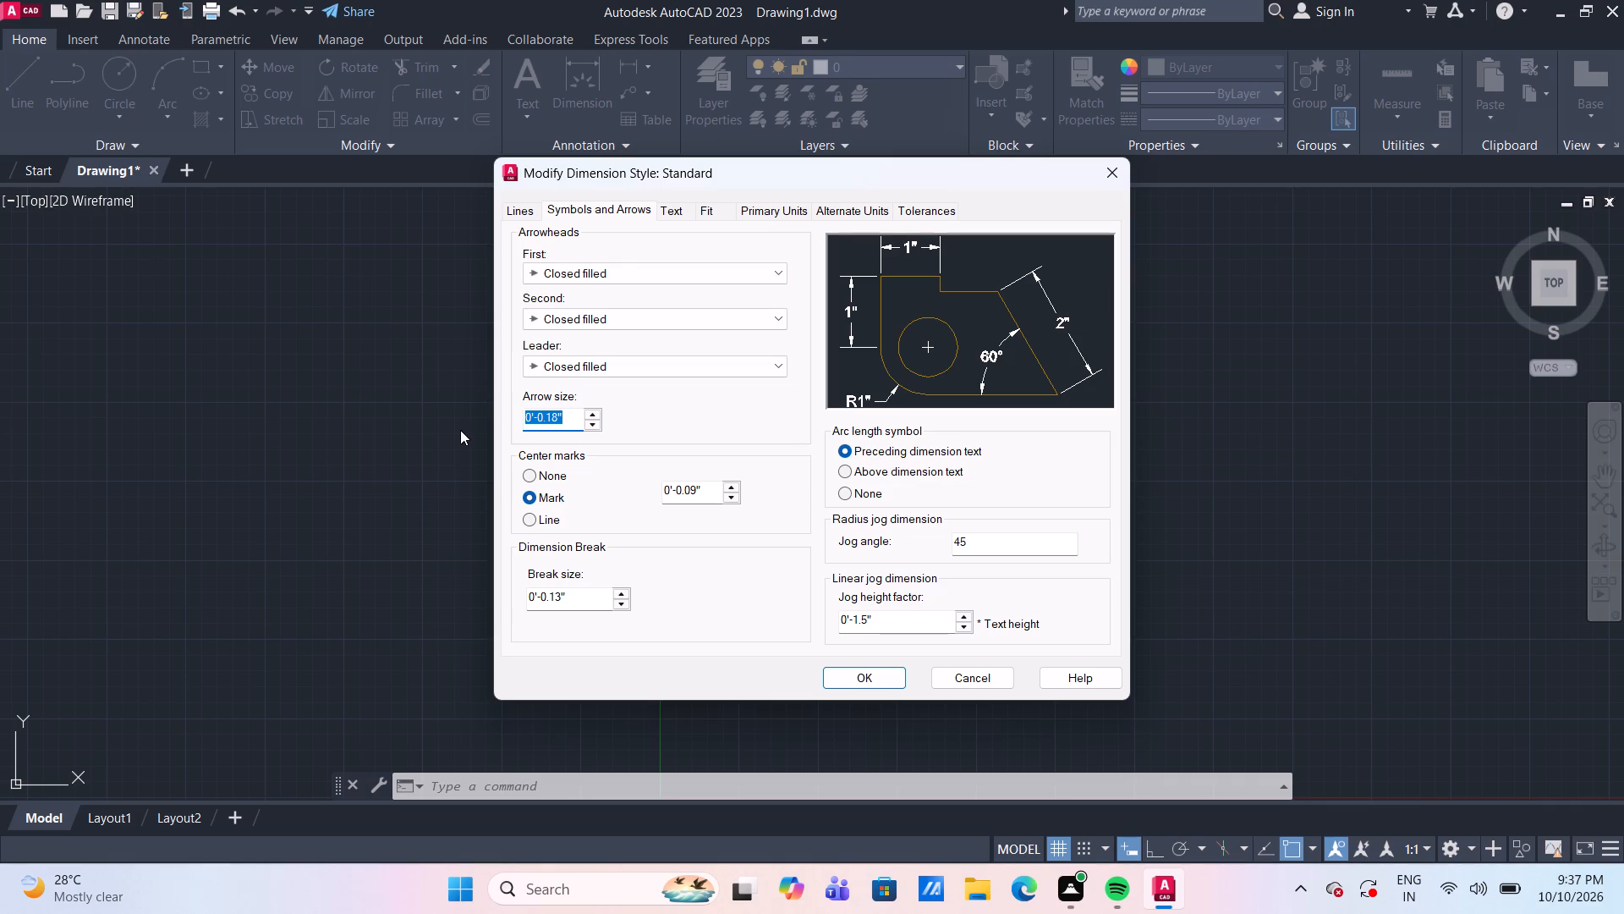
type("3\"")
key("Return")
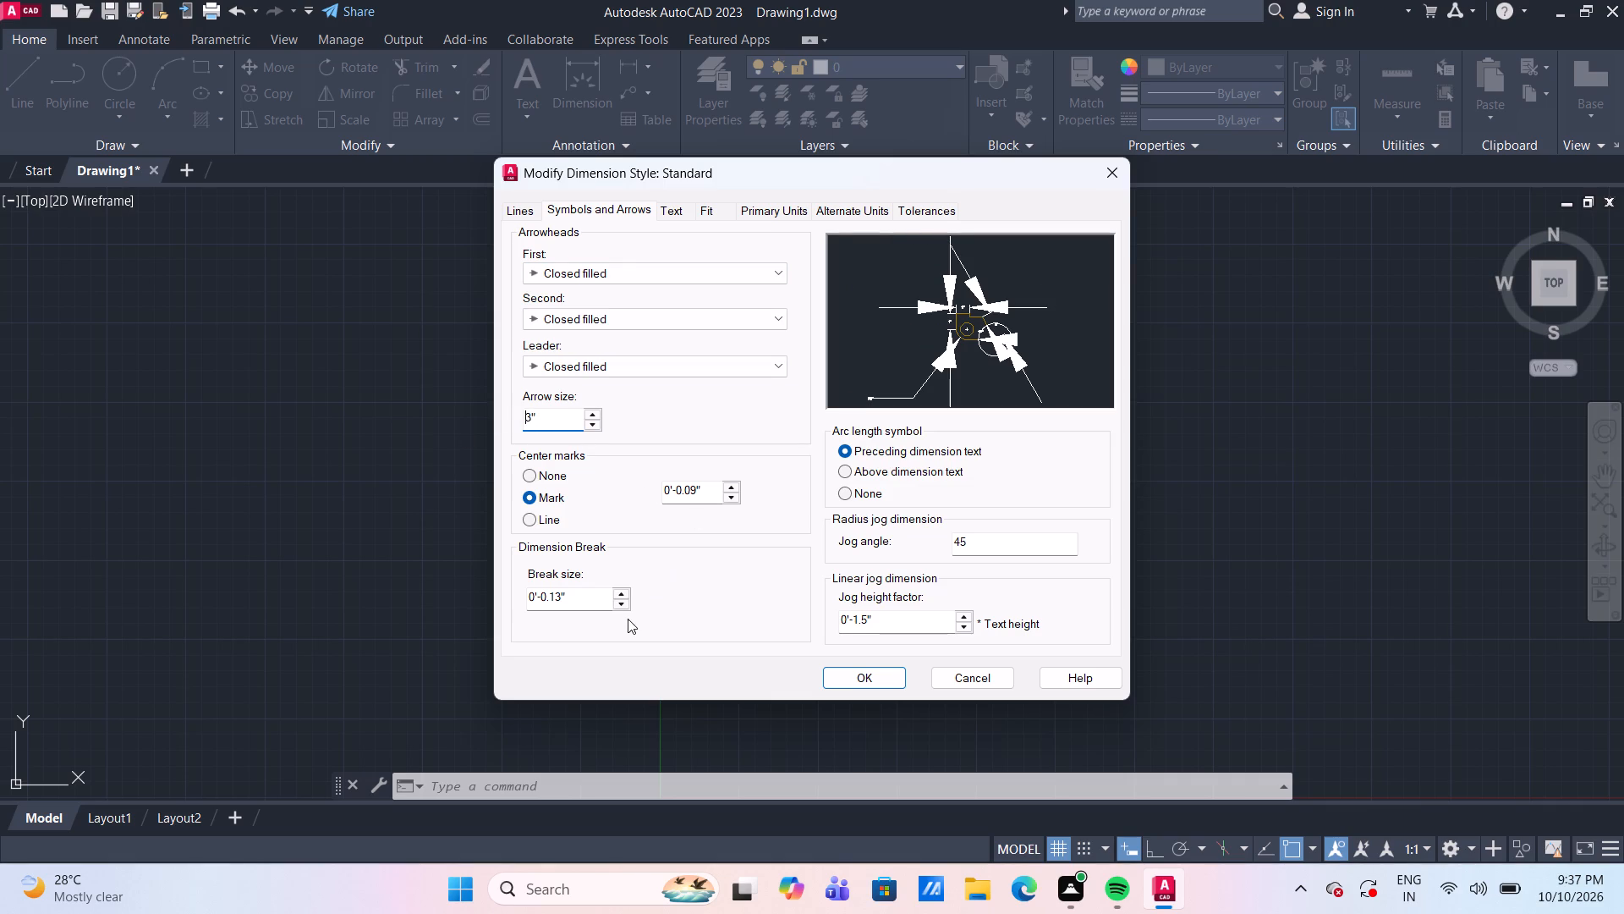
Set the dimension text height to 6", save the Standard style changes and make the style current.
left_click(683, 212)
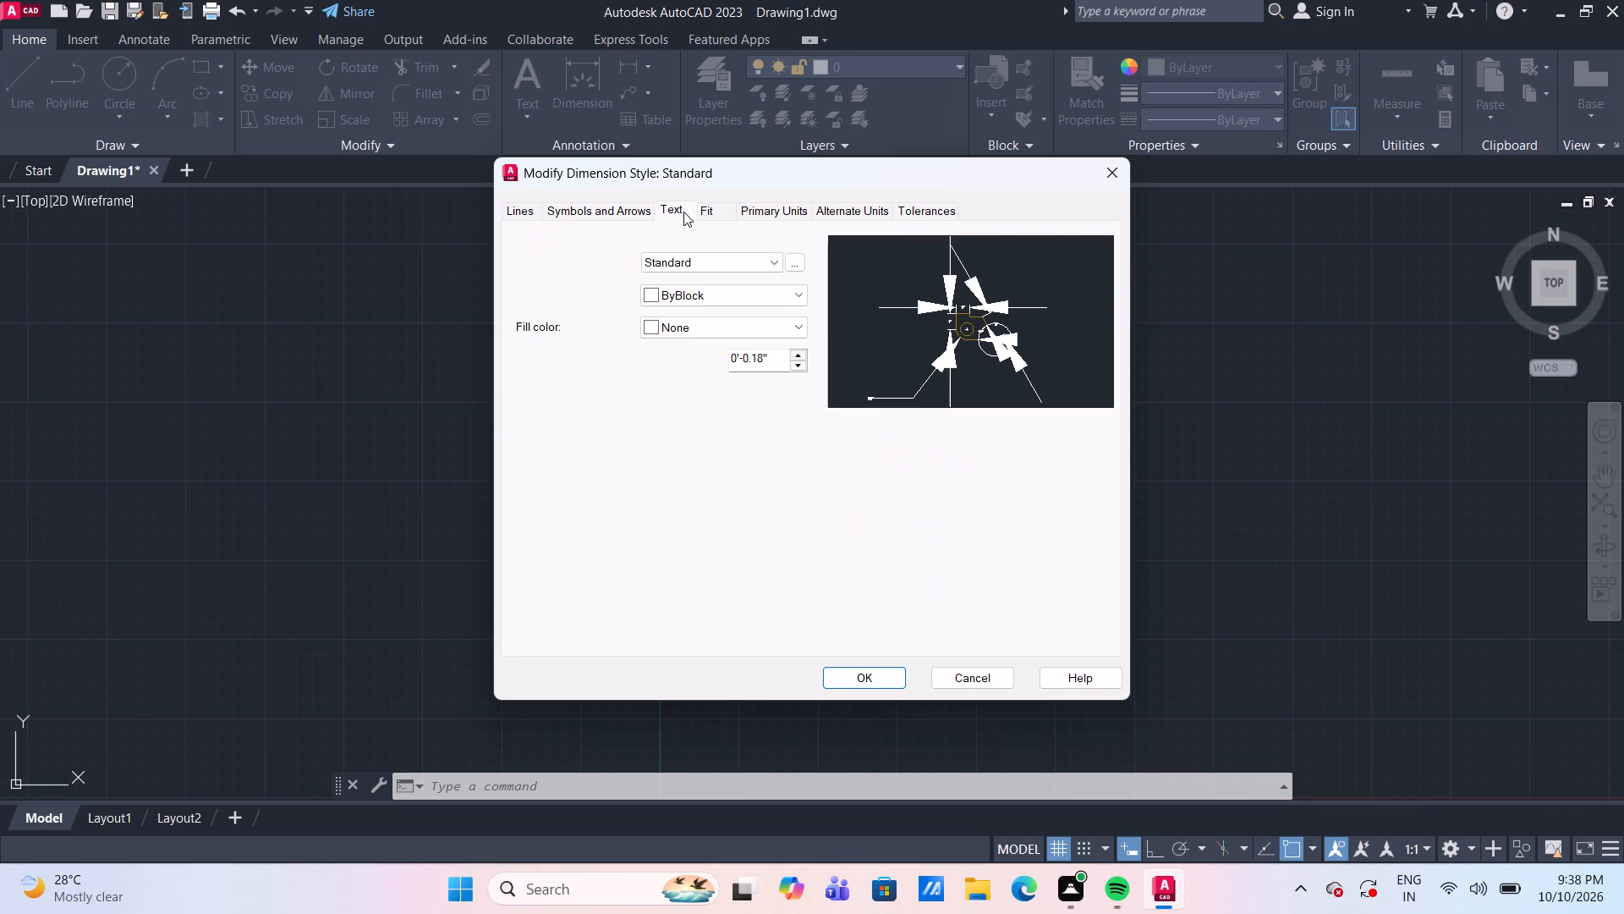
left_click_drag(775, 360, 678, 353)
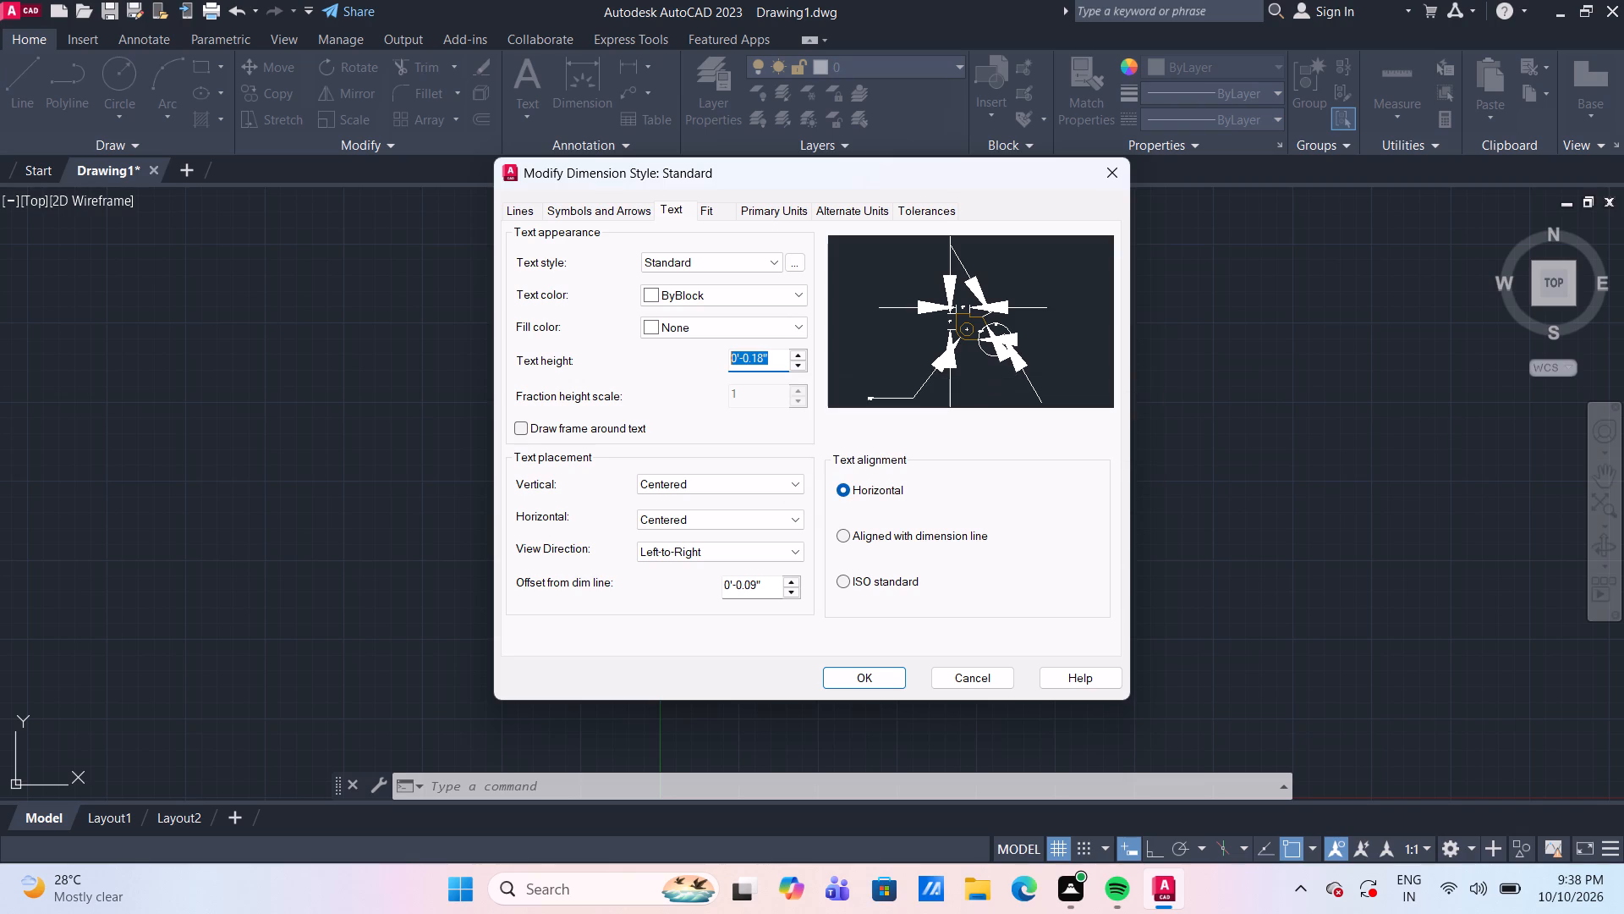
left_click_drag(678, 353, 676, 353)
type("6\"")
key("Return")
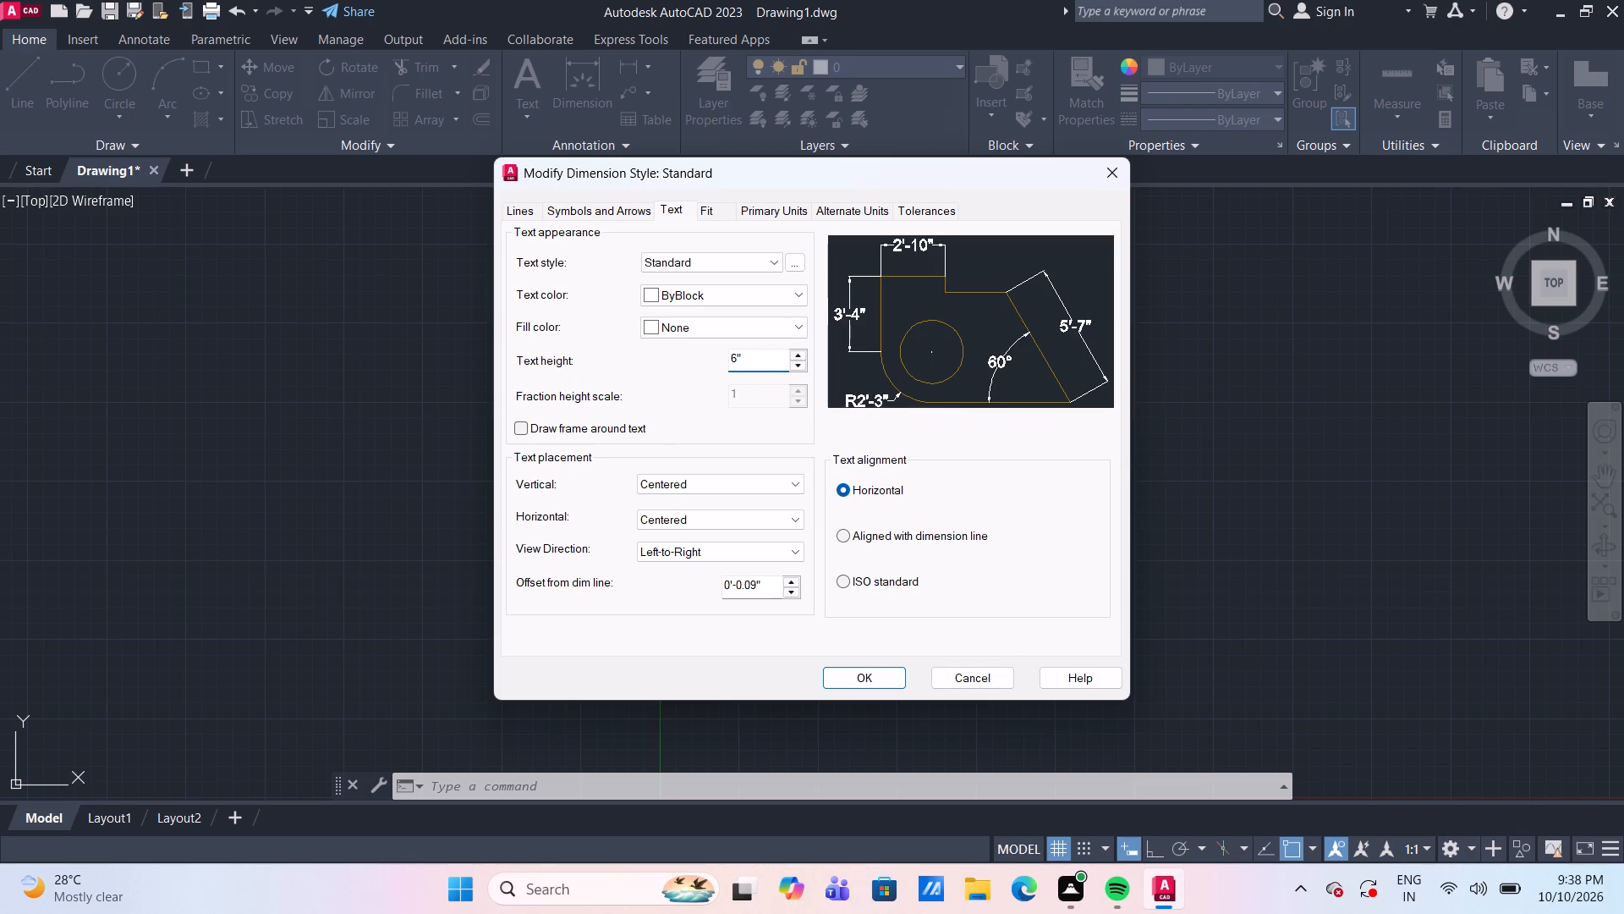
left_click(771, 212)
left_click(878, 680)
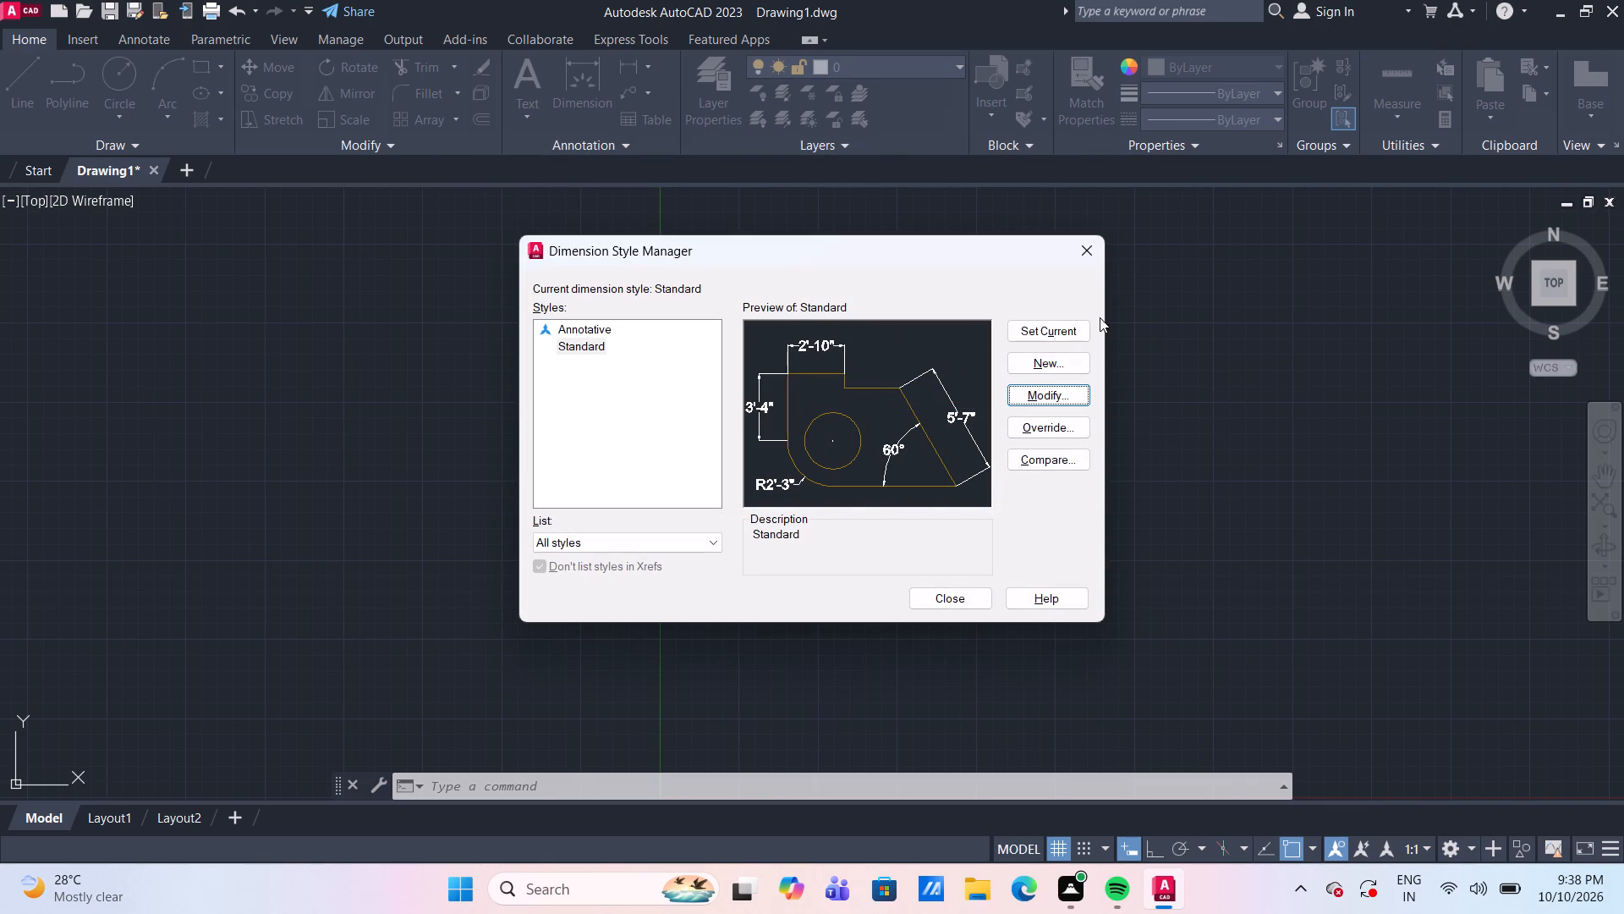
left_click(1052, 336)
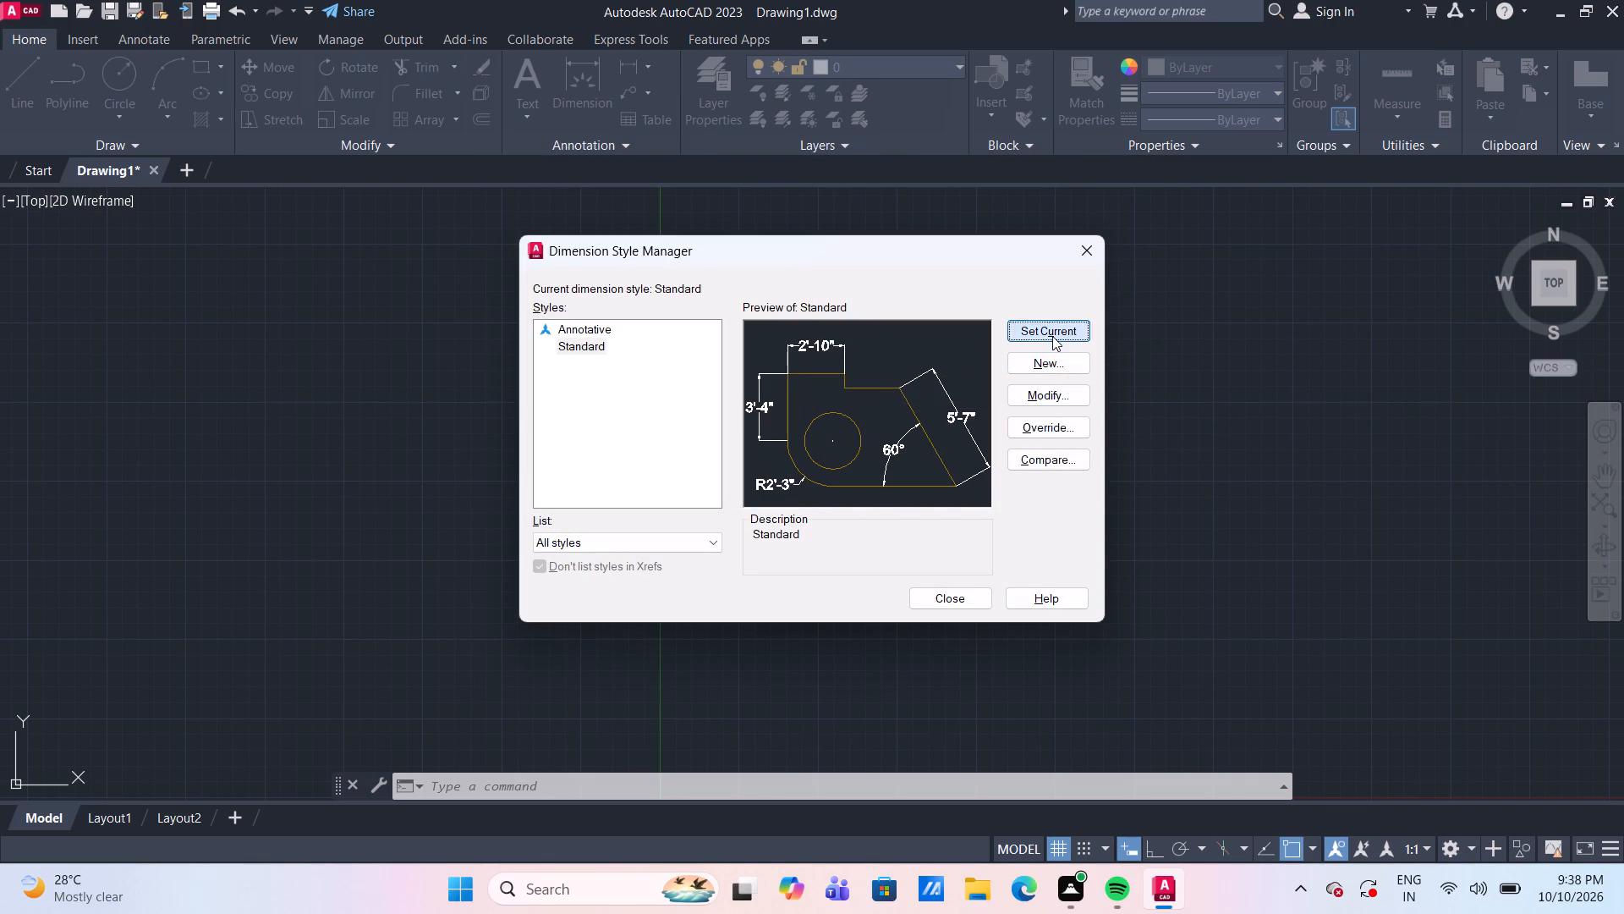
left_click(963, 600)
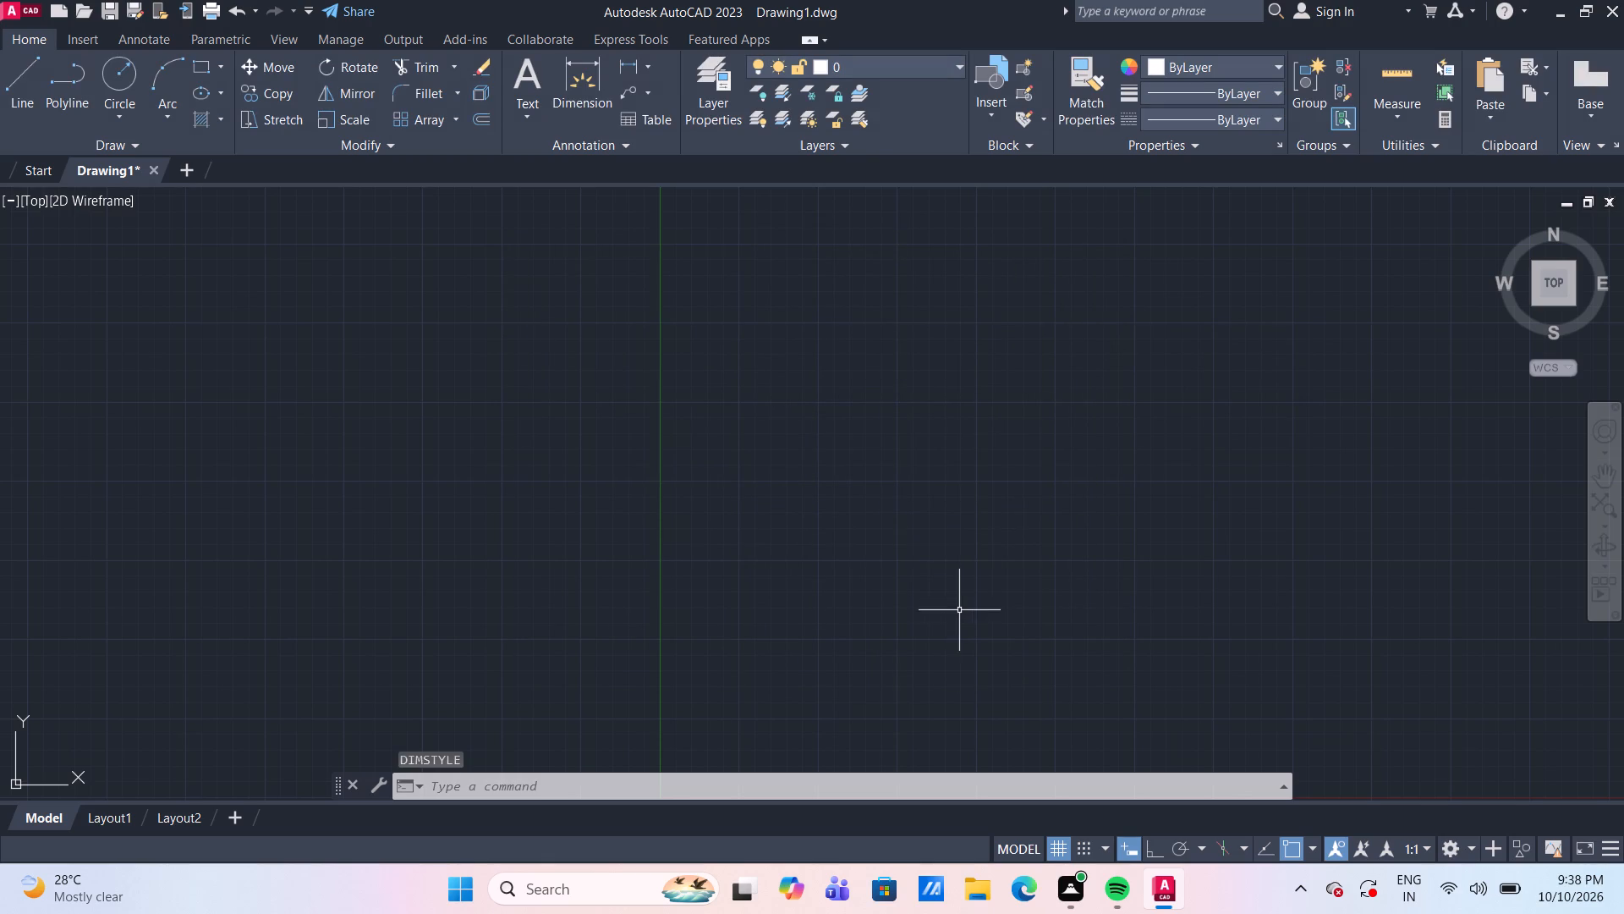
Start a line above and to the right of the origin with Ortho on, and draw a 40' horizontal bottom edge rightward.
left_click(596, 790)
key("l")
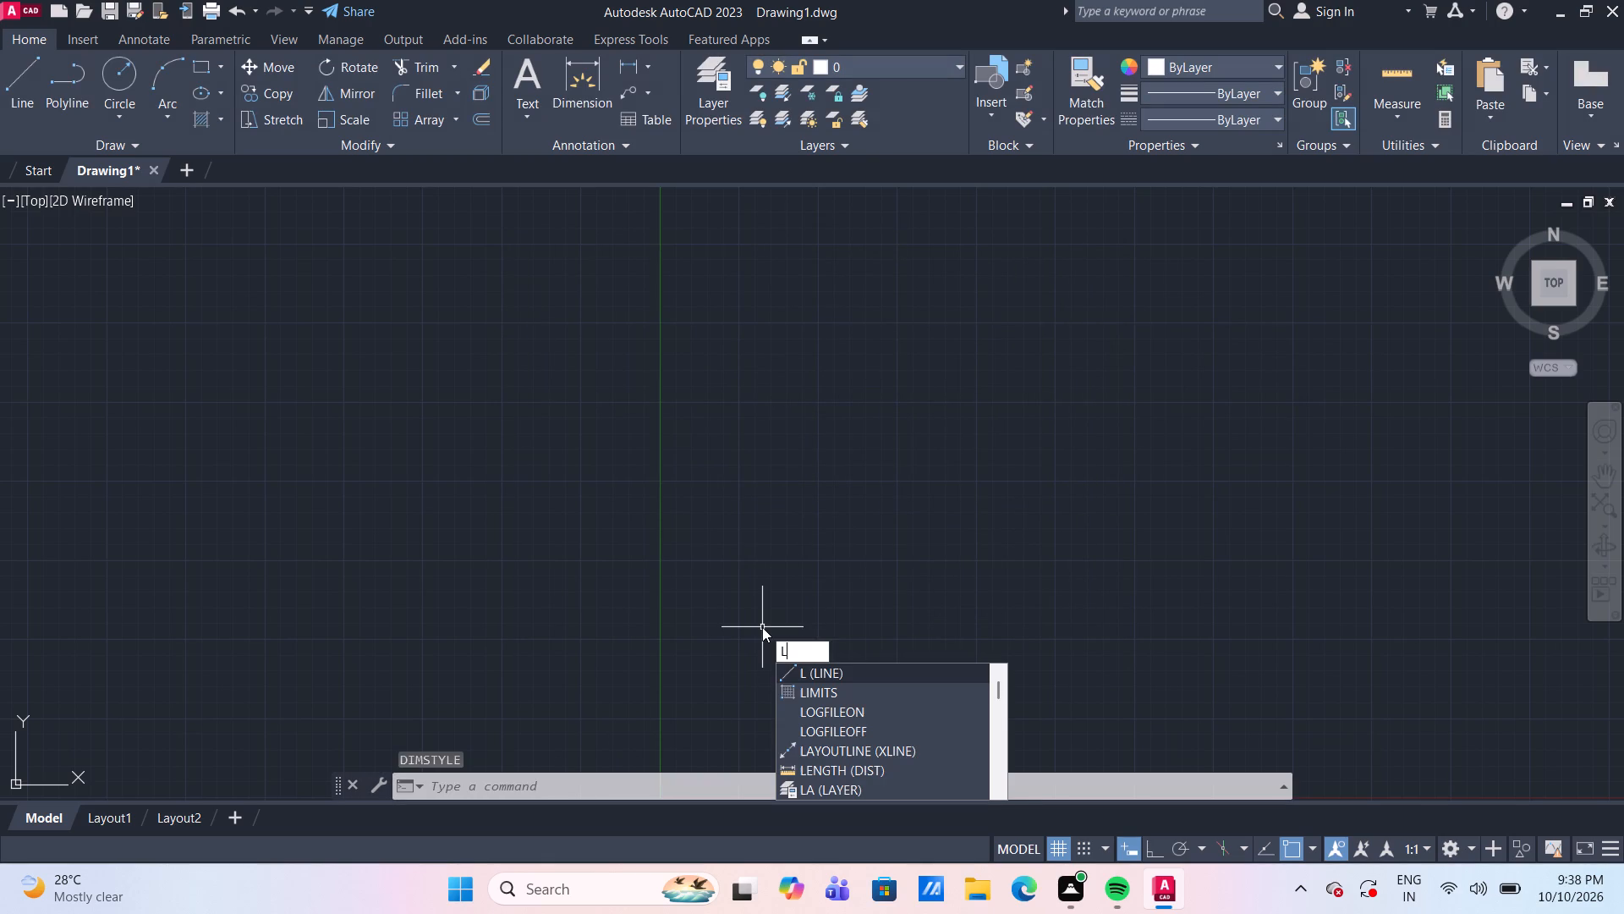
key("Return")
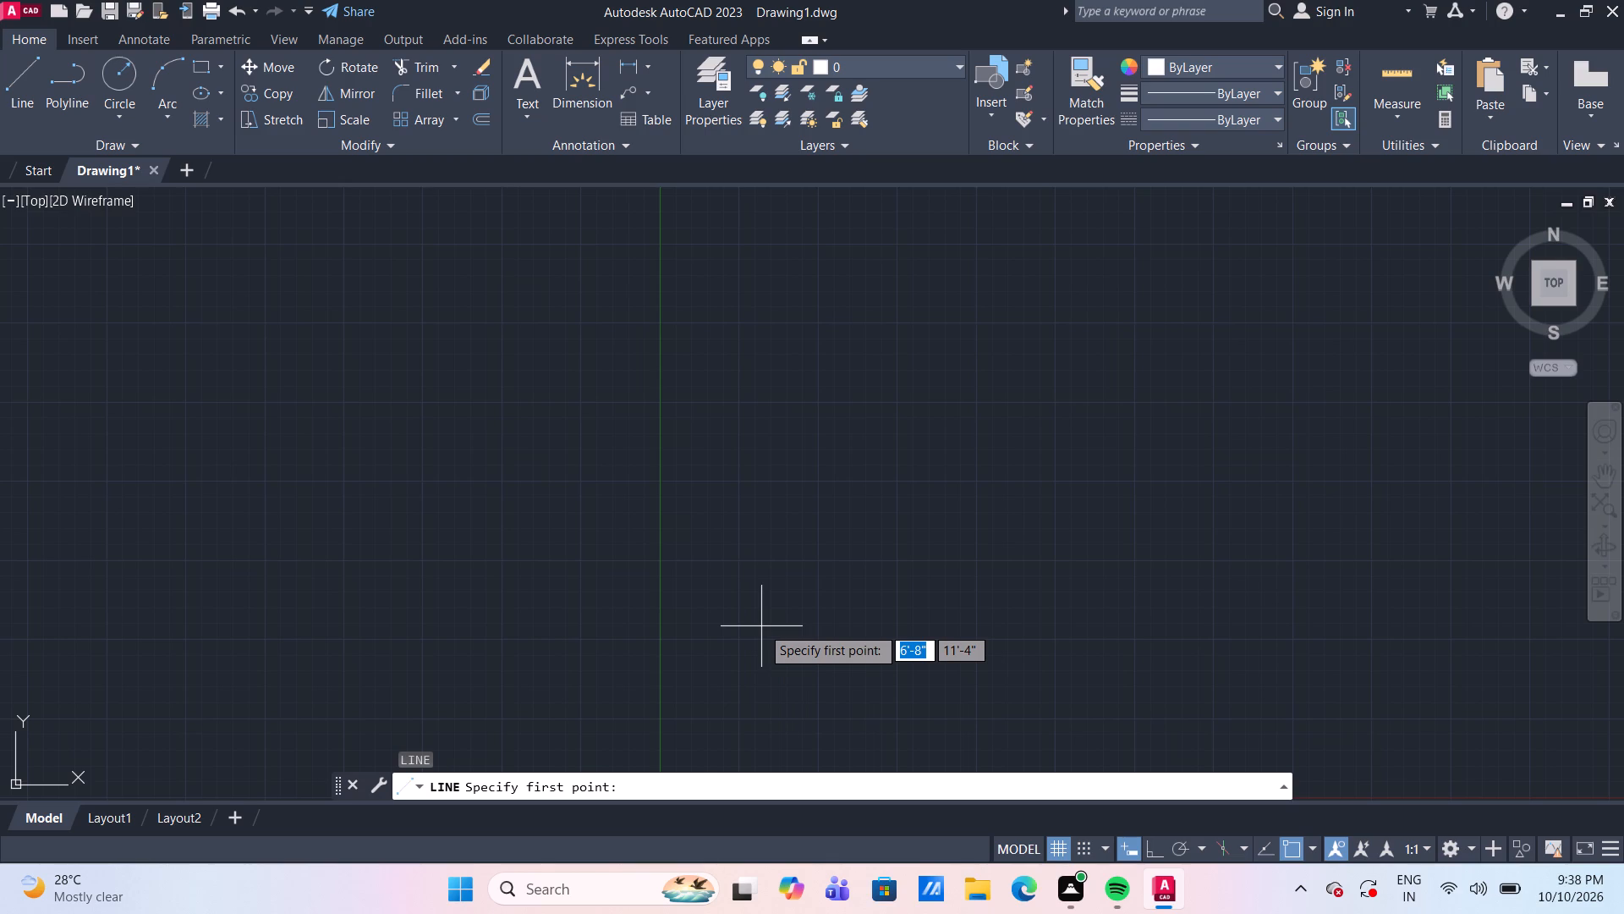
key("F8")
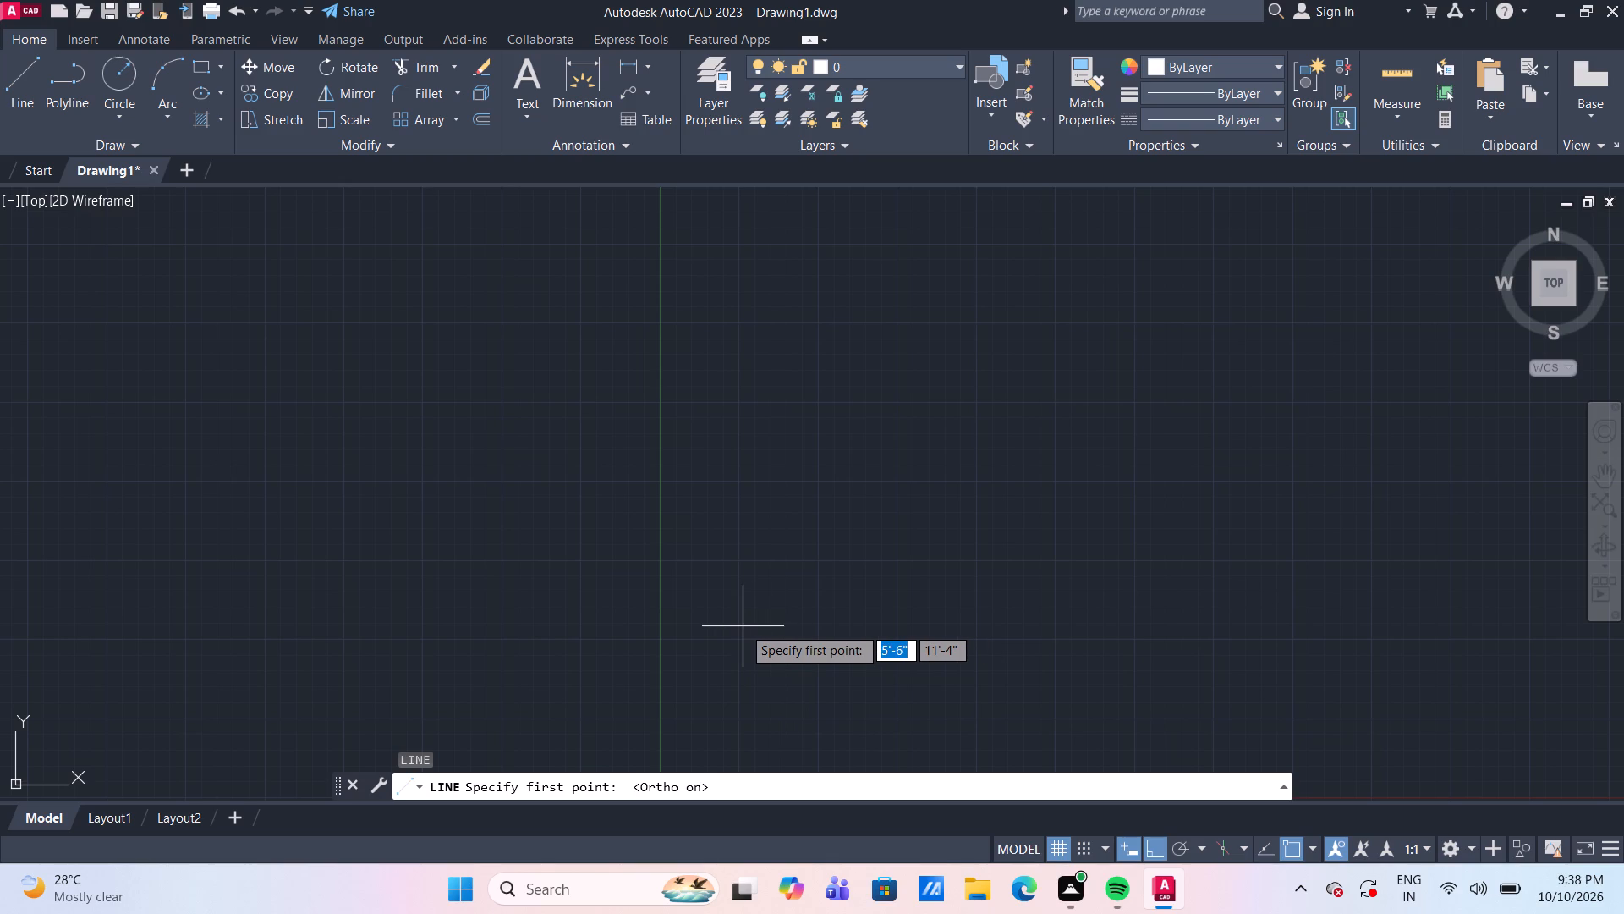
middle_click_drag(883, 663, 482, 532)
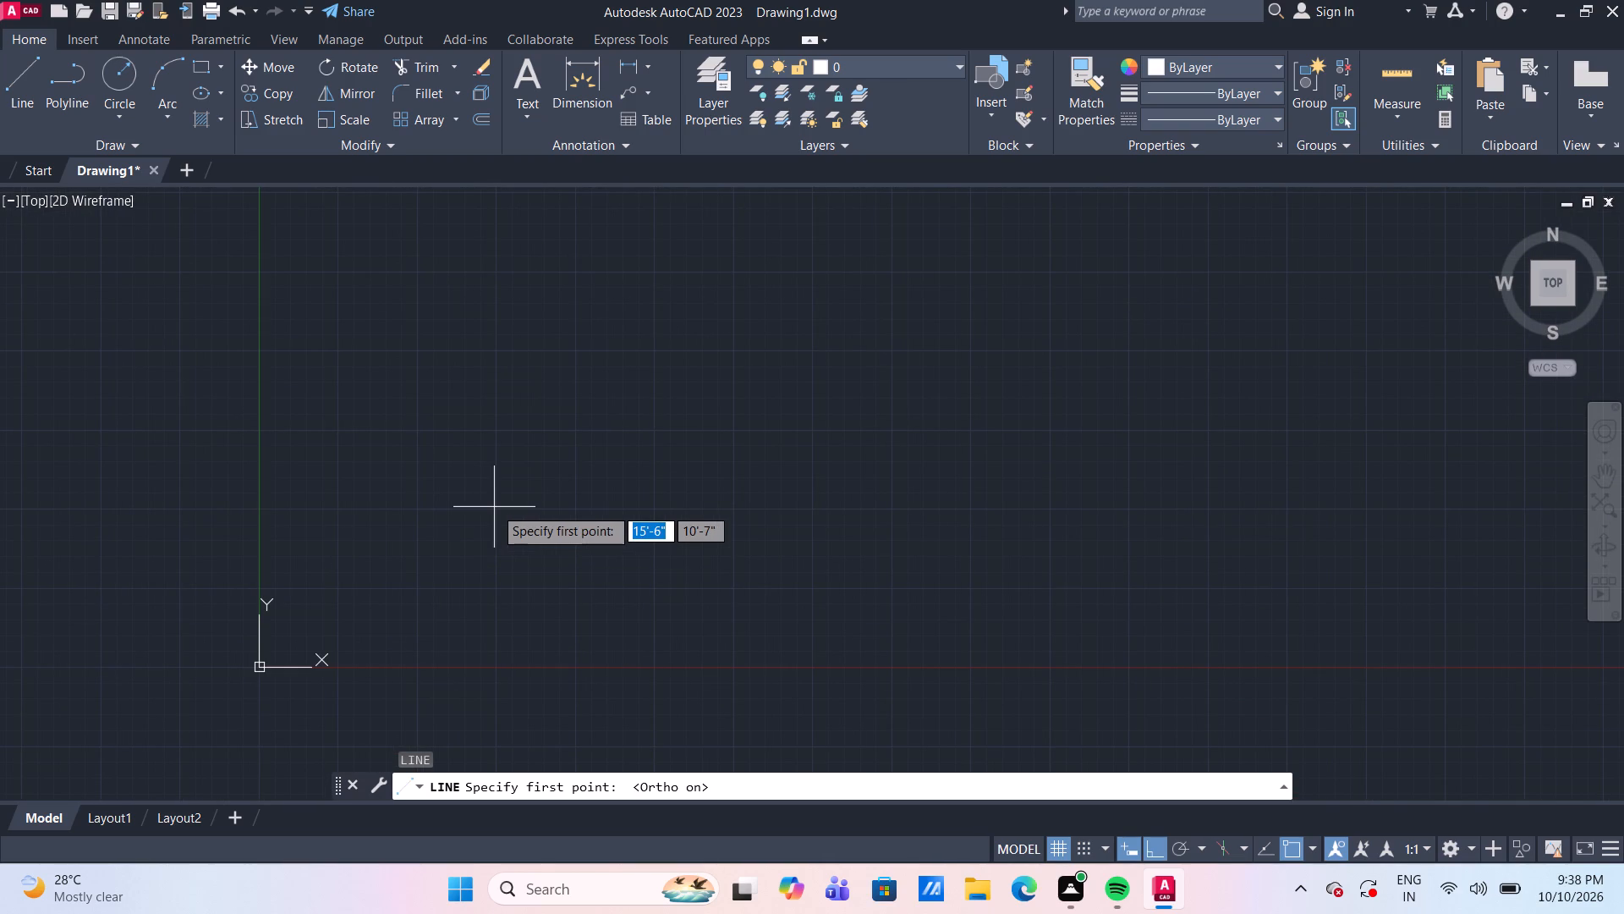
left_click(494, 507)
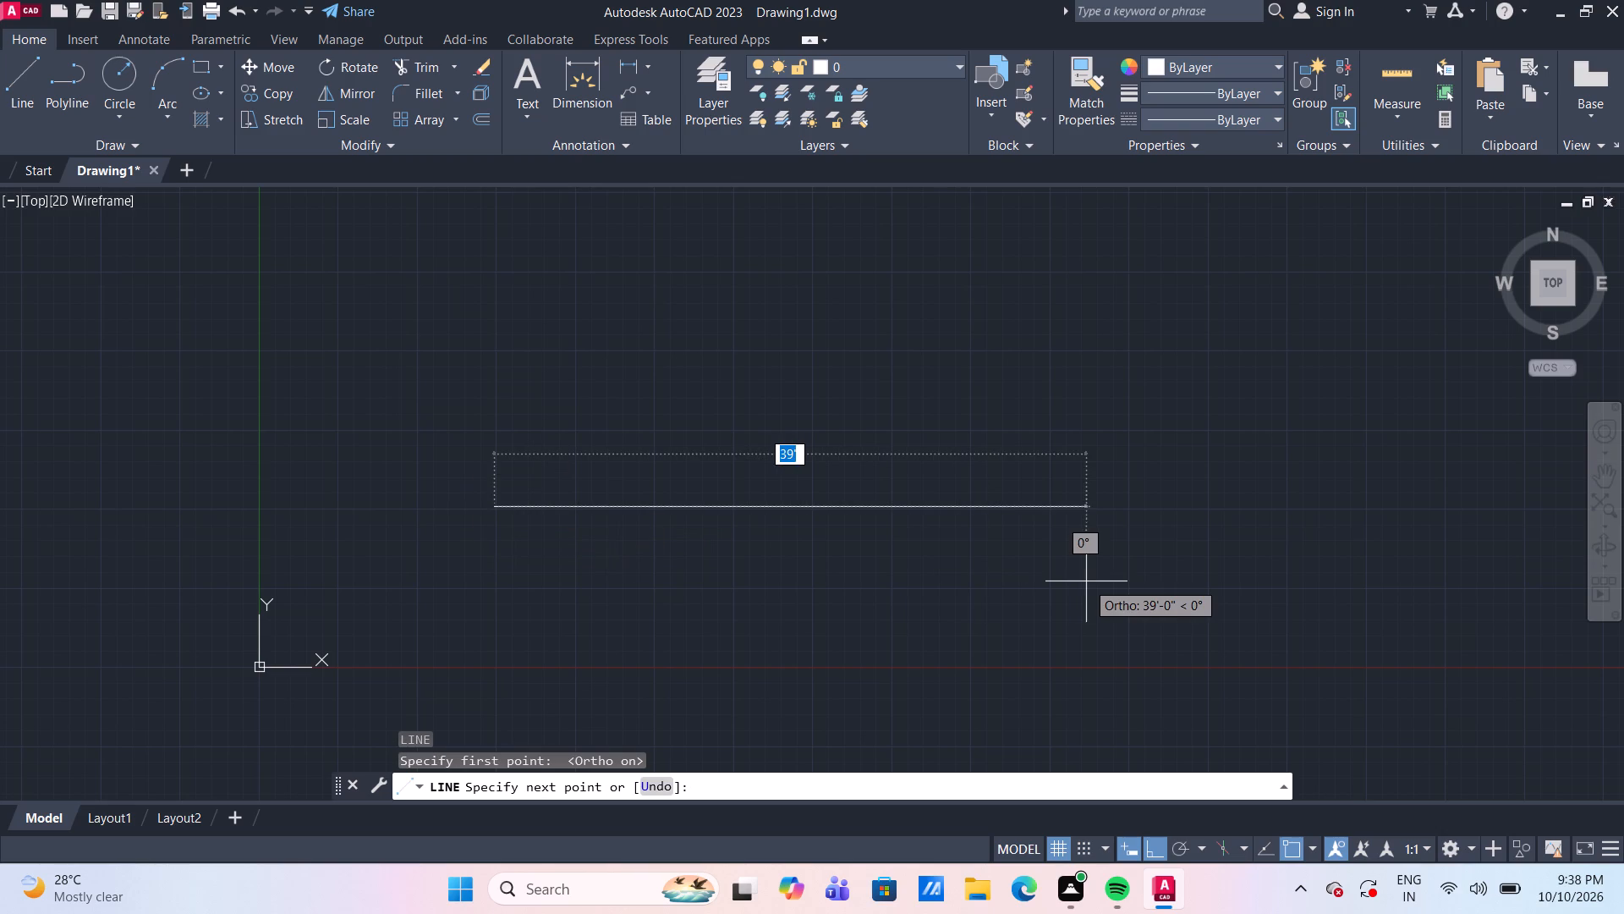
type("40'")
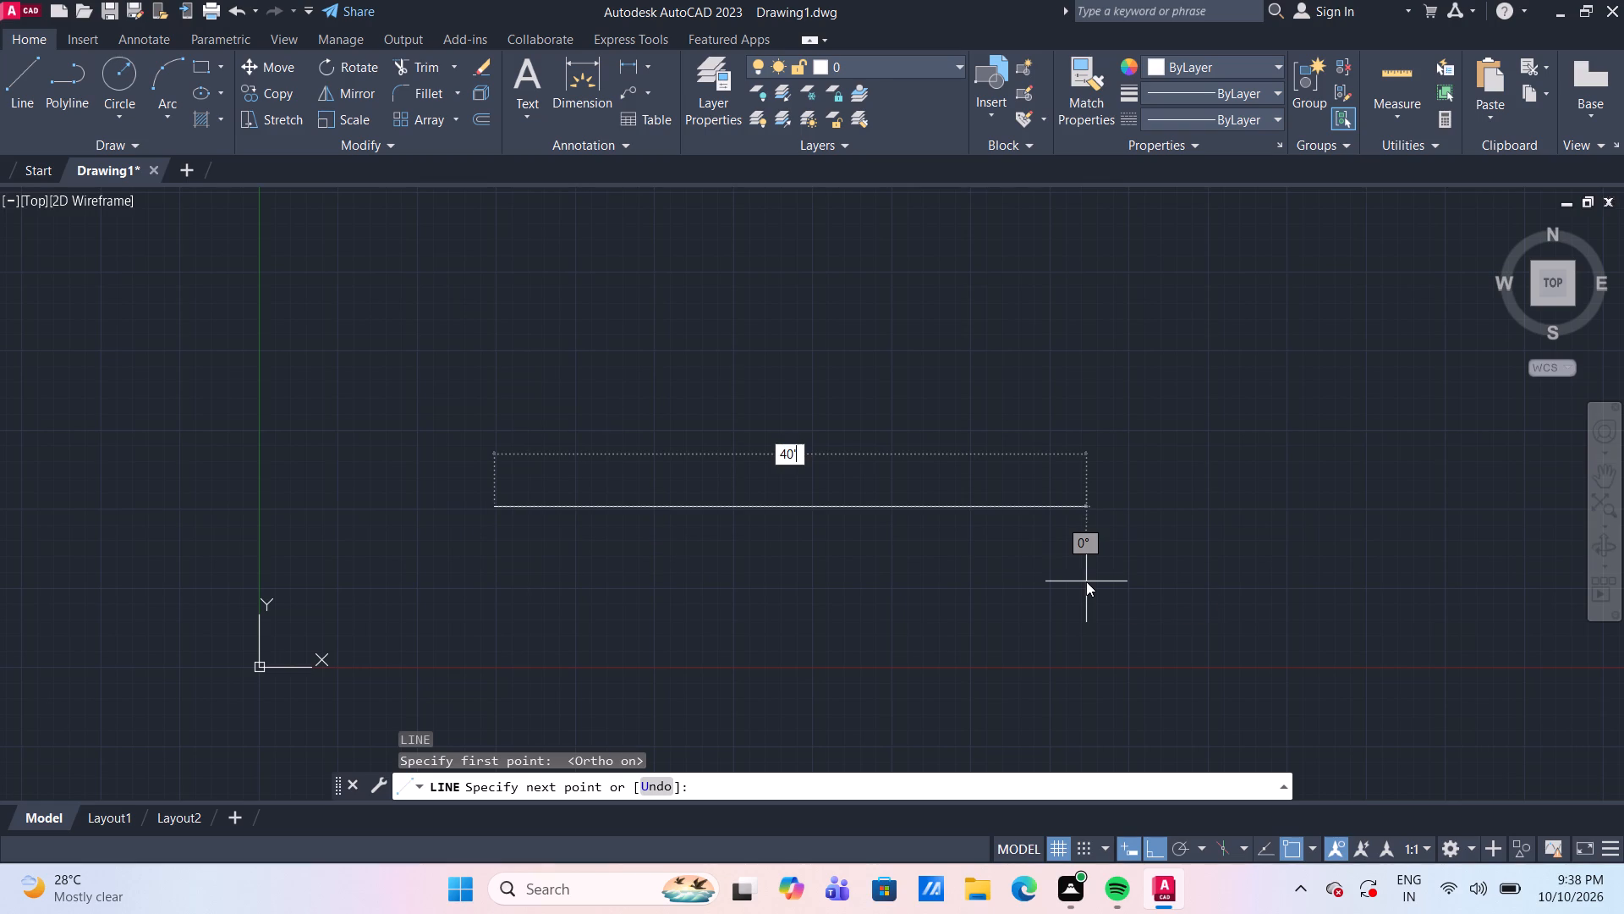
key("Return")
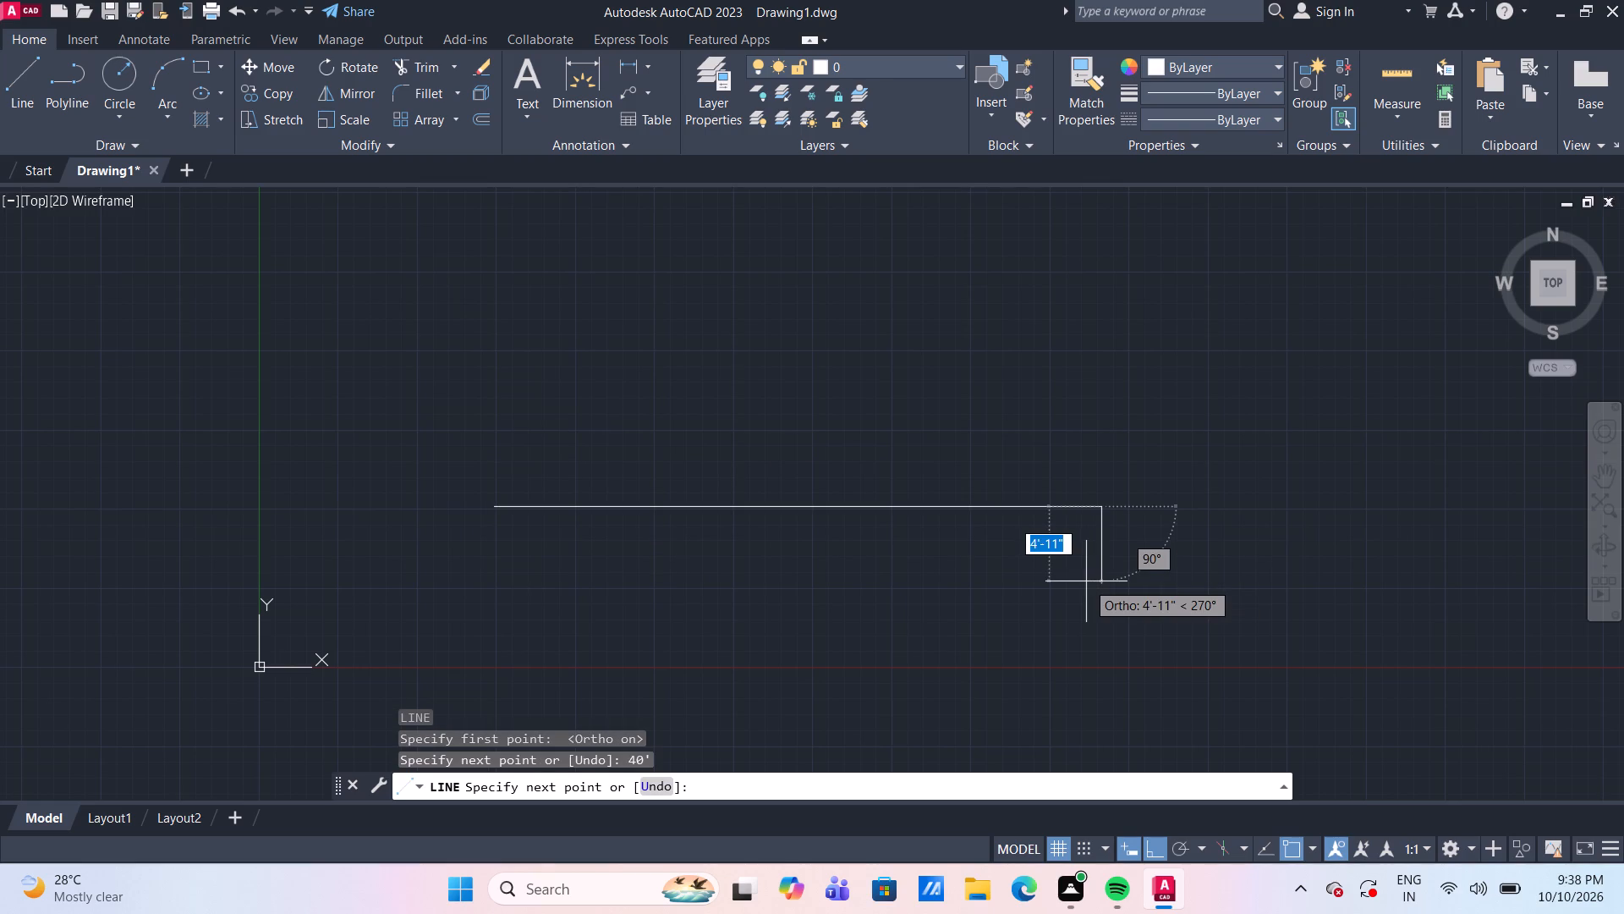
Continue the line 40' straight up from the right end of the bottom edge.
scroll(1109, 308, "down", 2)
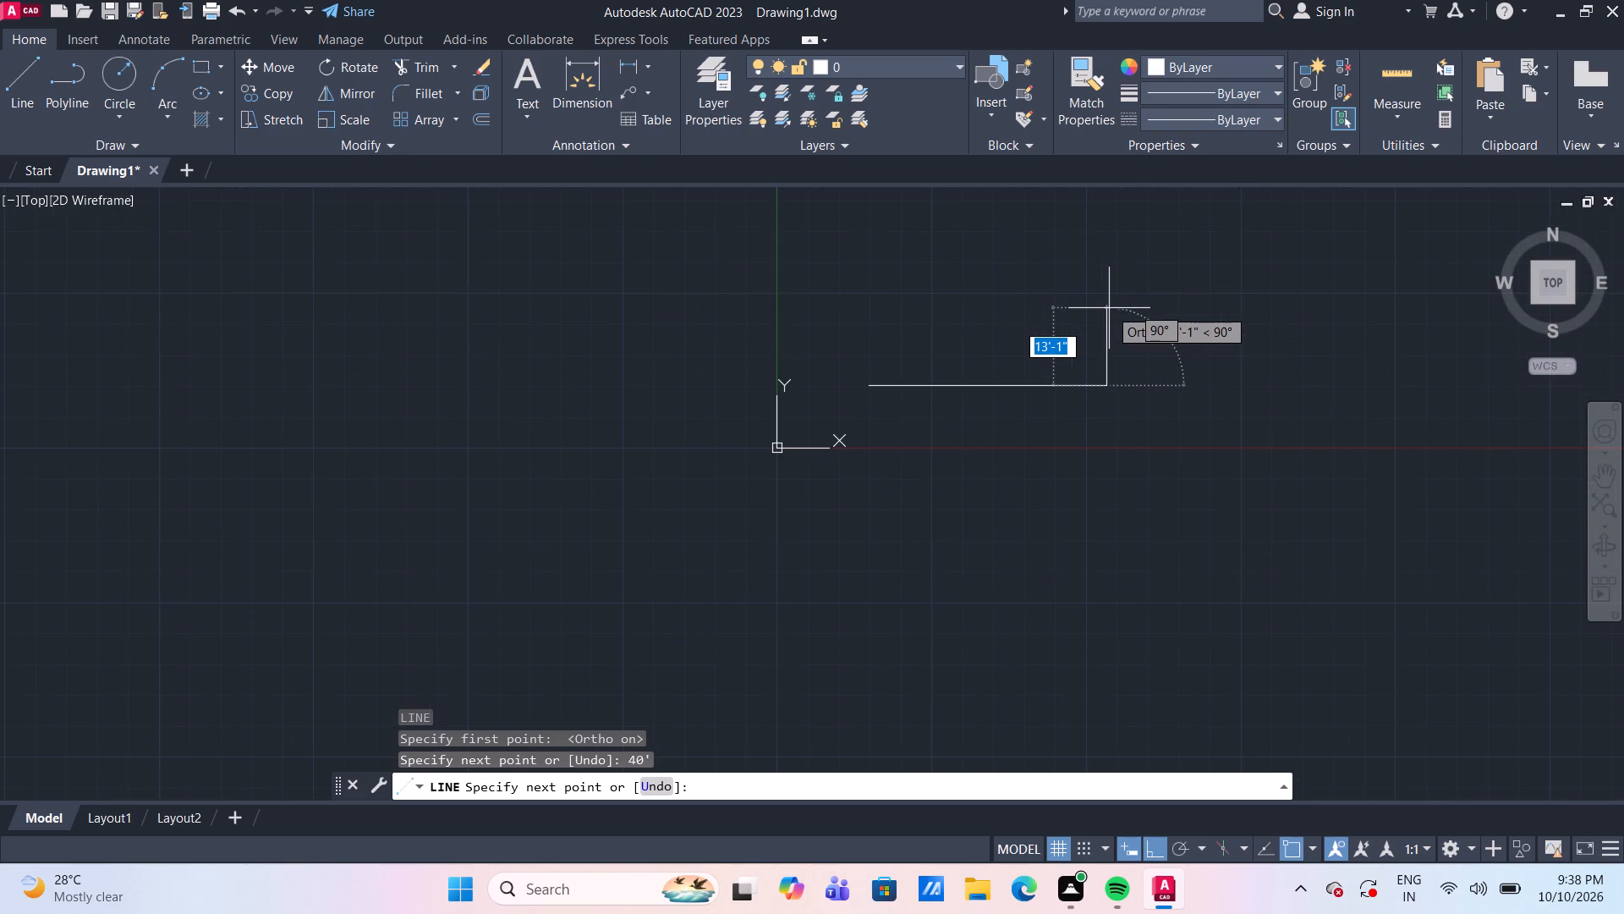
middle_click_drag(1106, 343, 1037, 569)
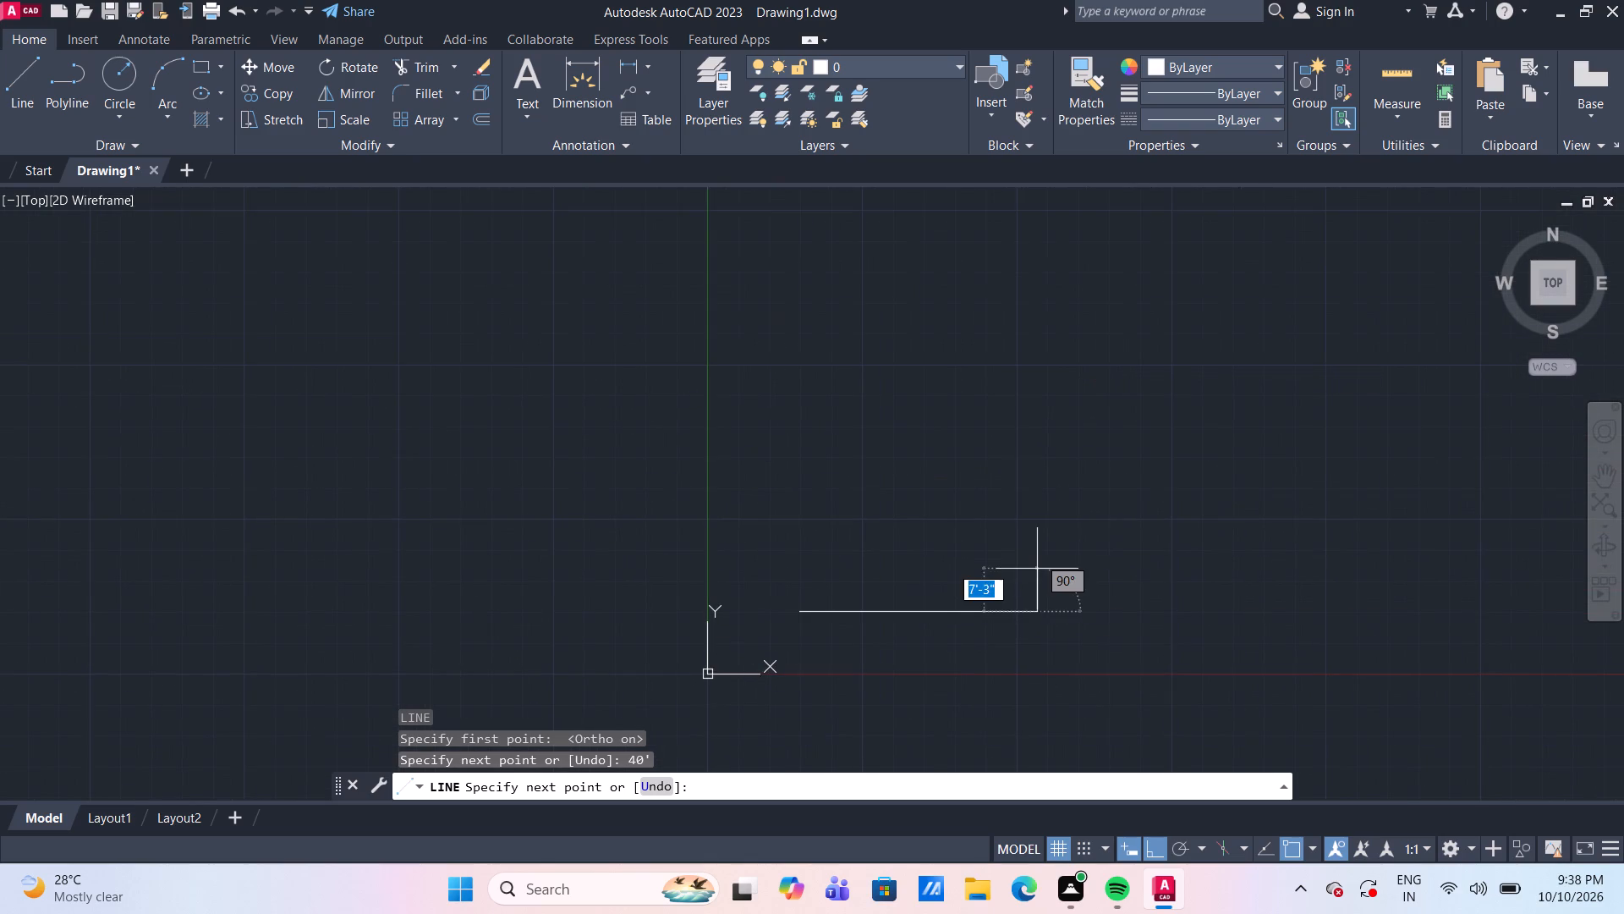
type("40'")
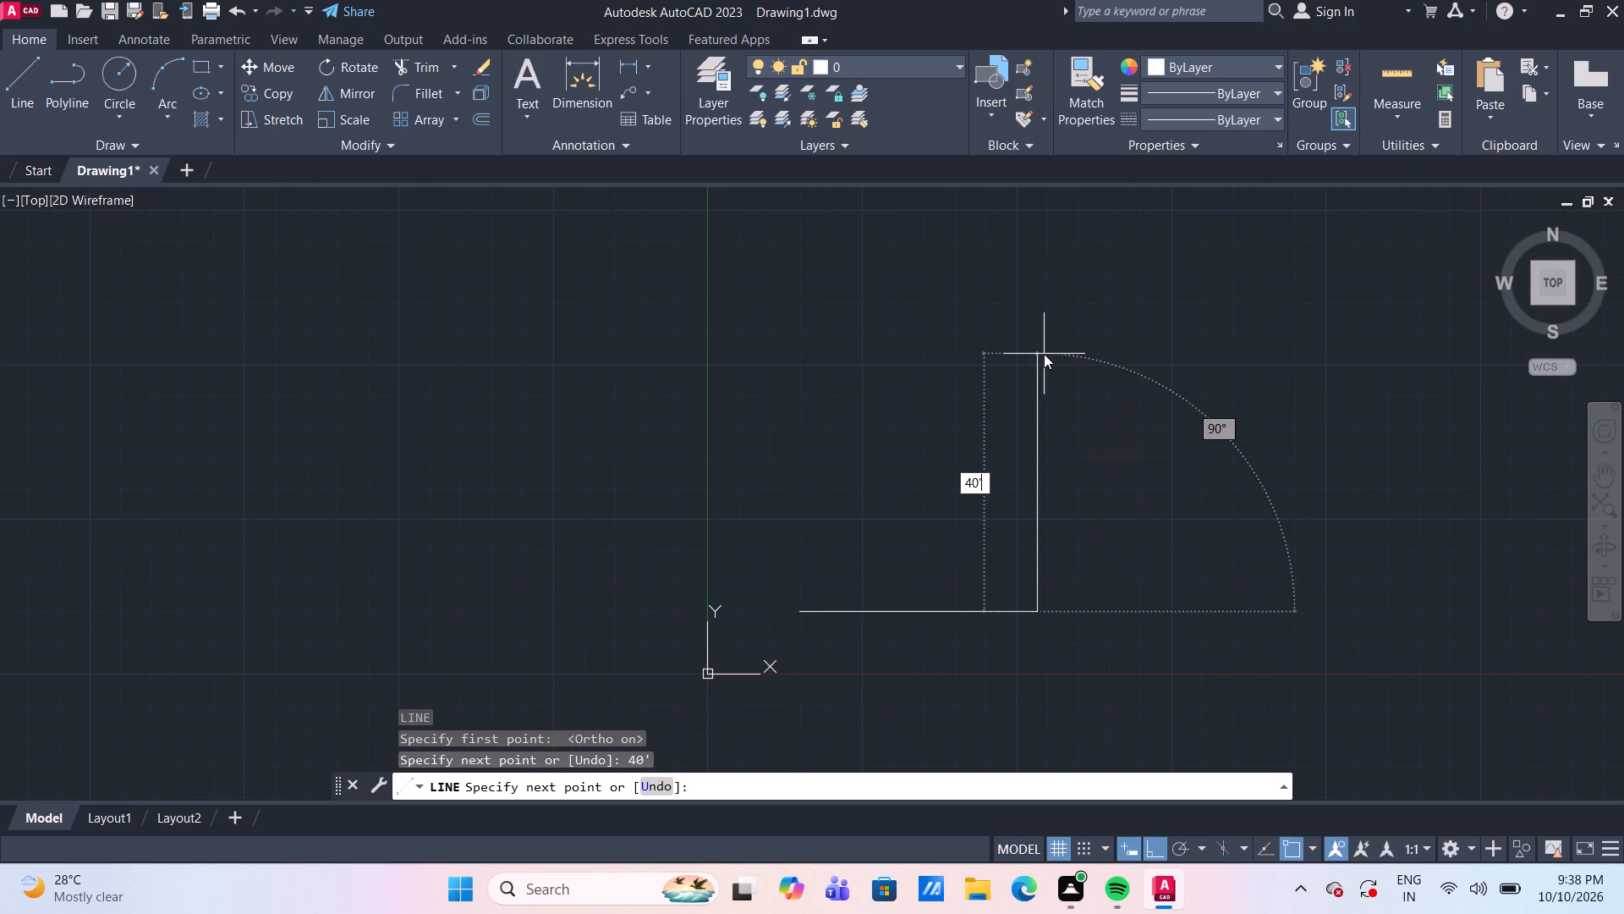
key("Return")
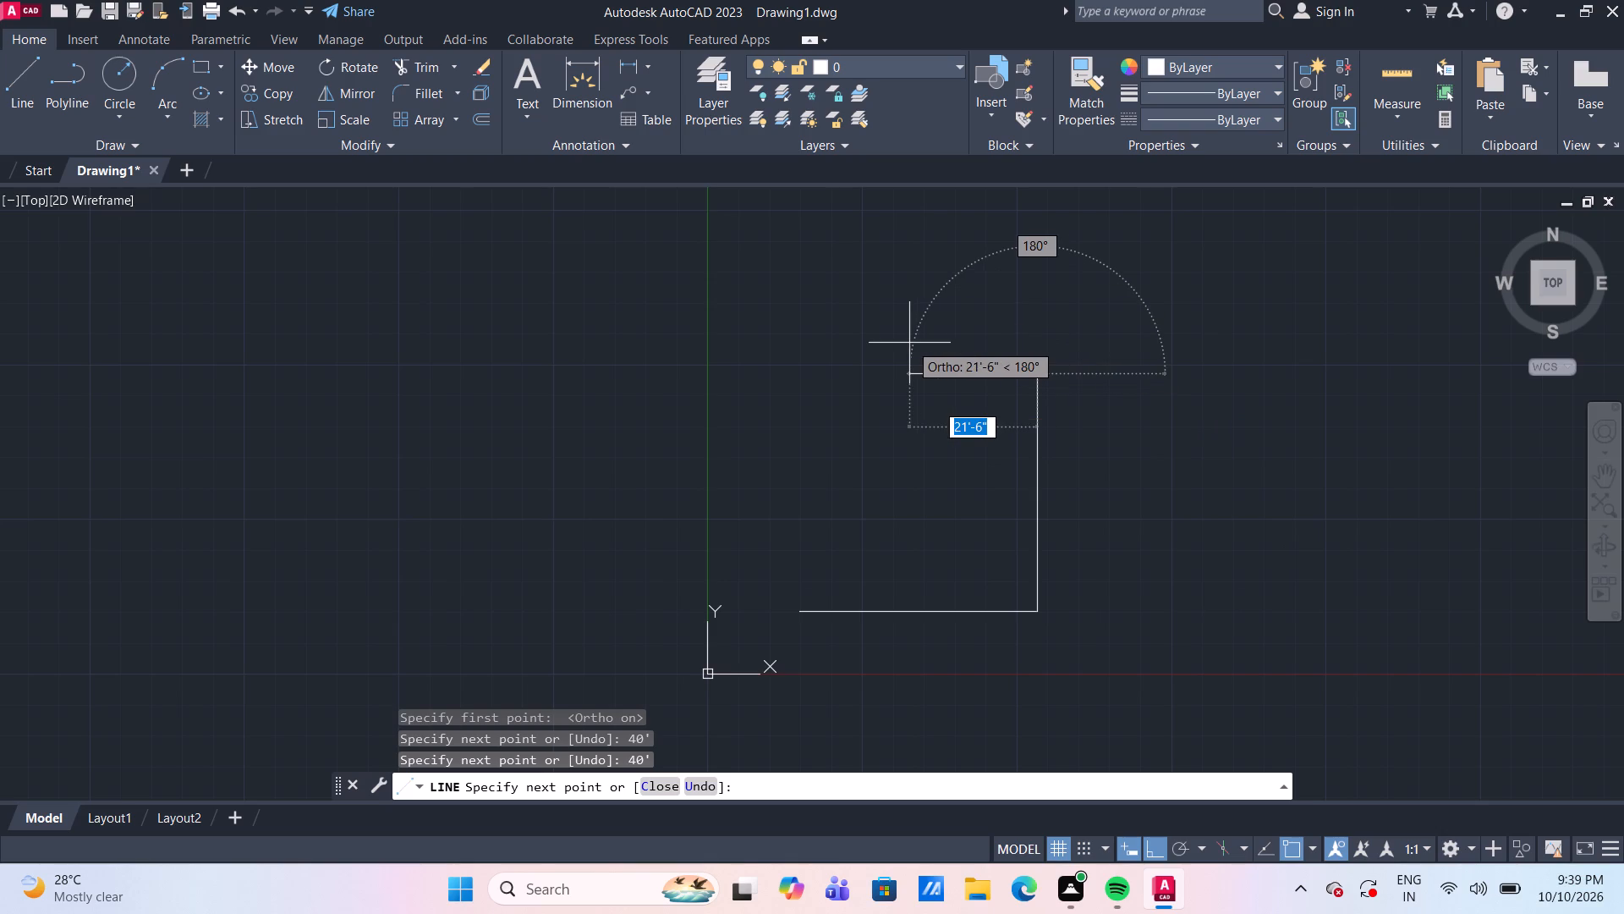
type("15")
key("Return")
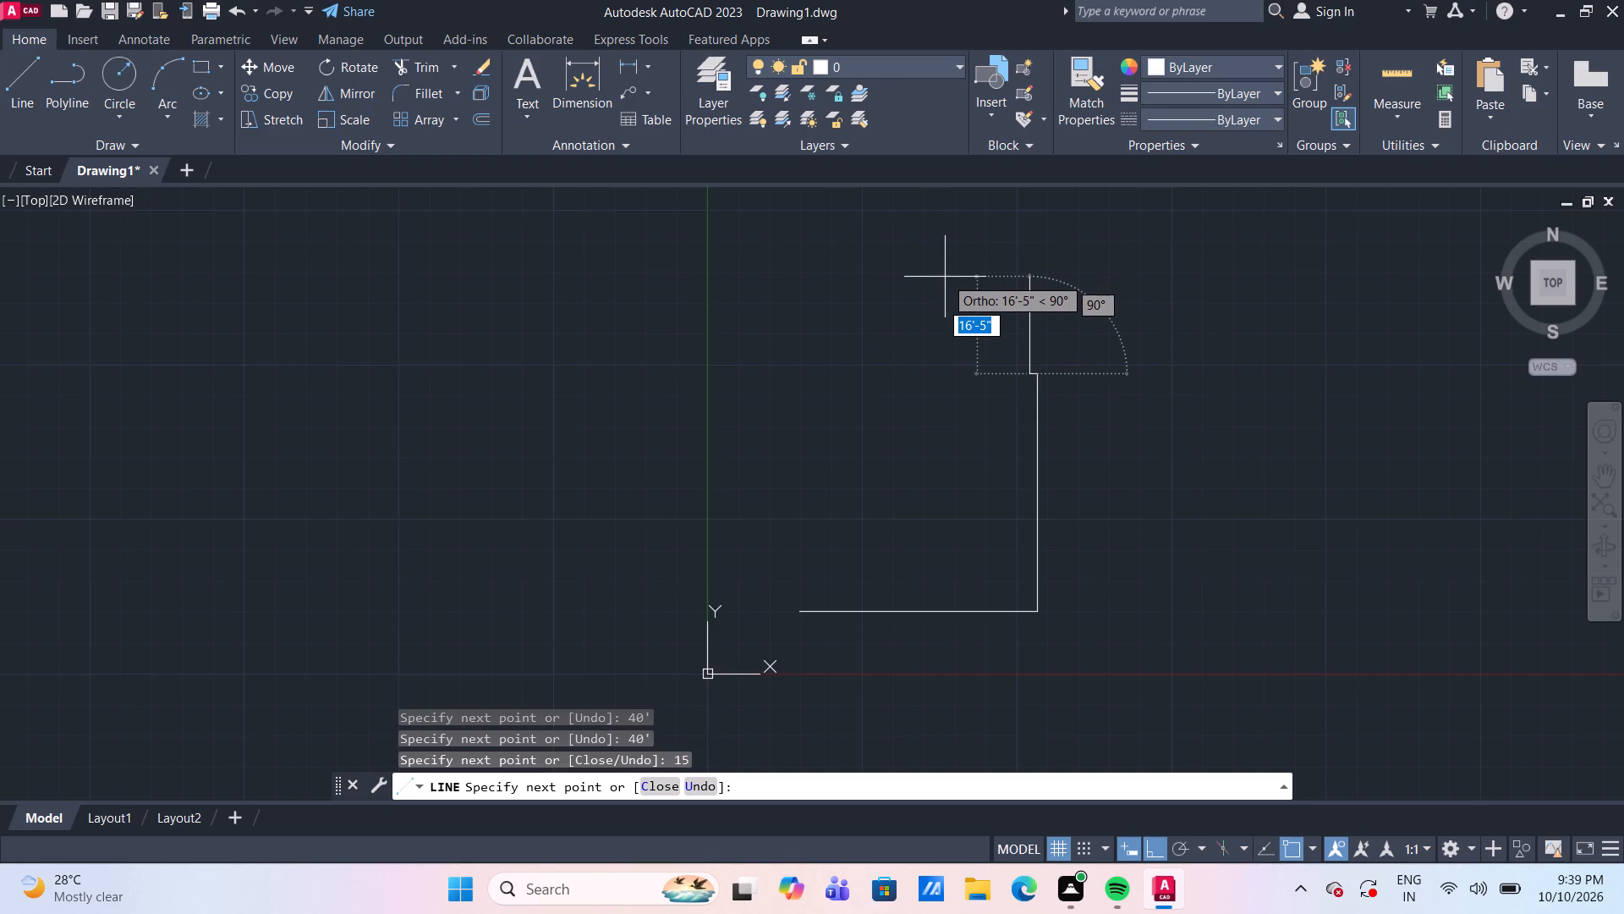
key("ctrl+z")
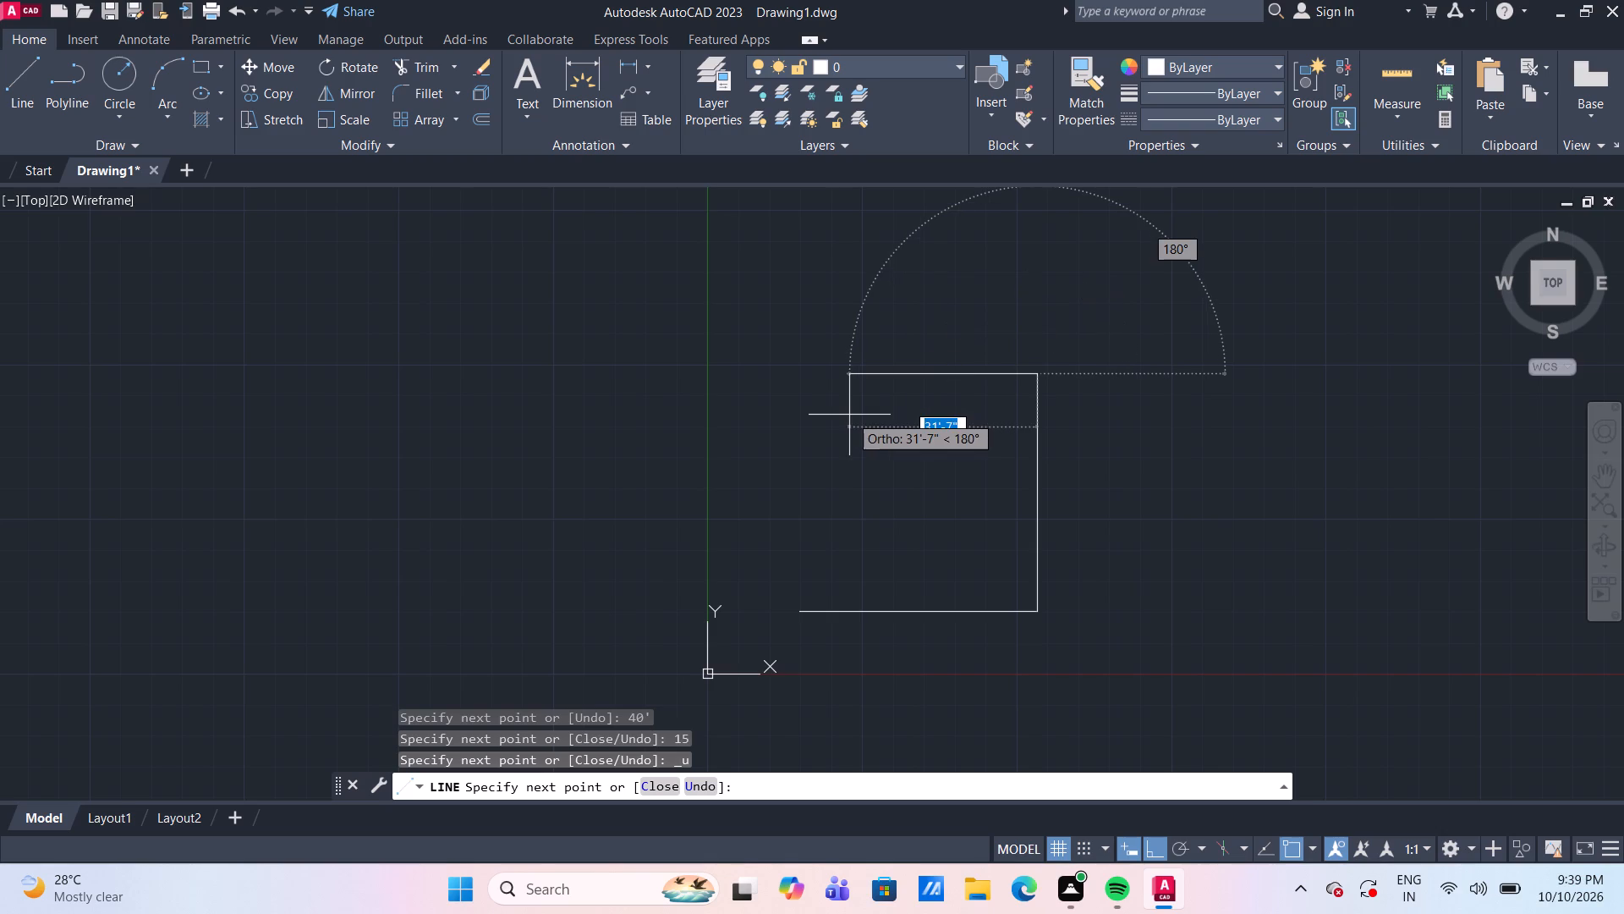
Form the outline's step by continuing the line 15' to the left and 20' straight up.
type("15'")
key("Return")
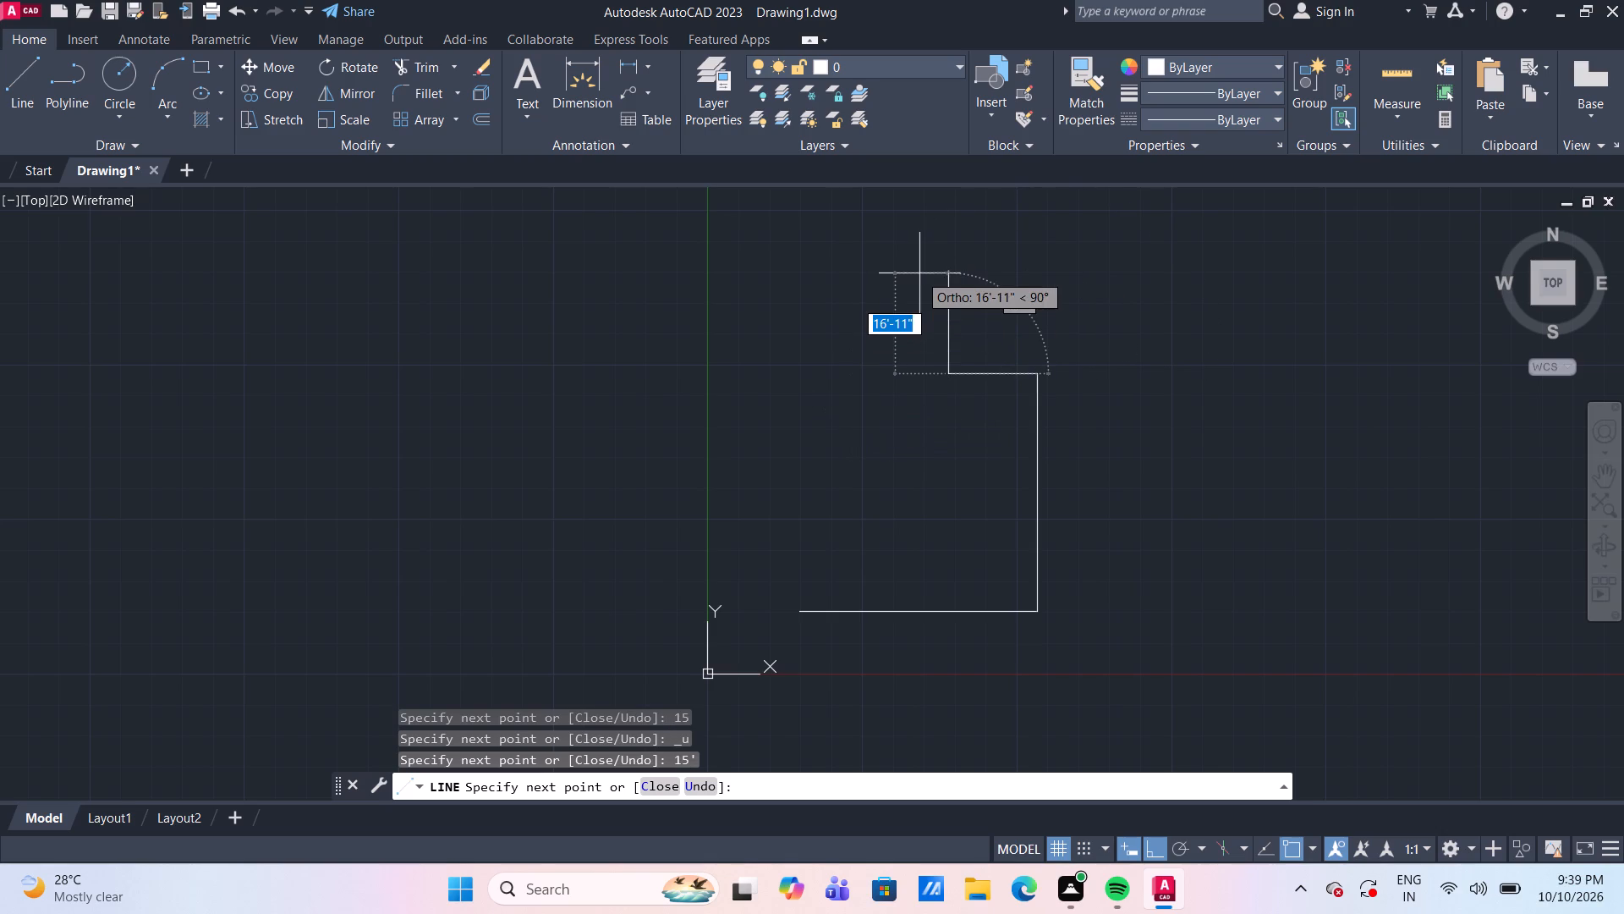
middle_click_drag(922, 272, 860, 427)
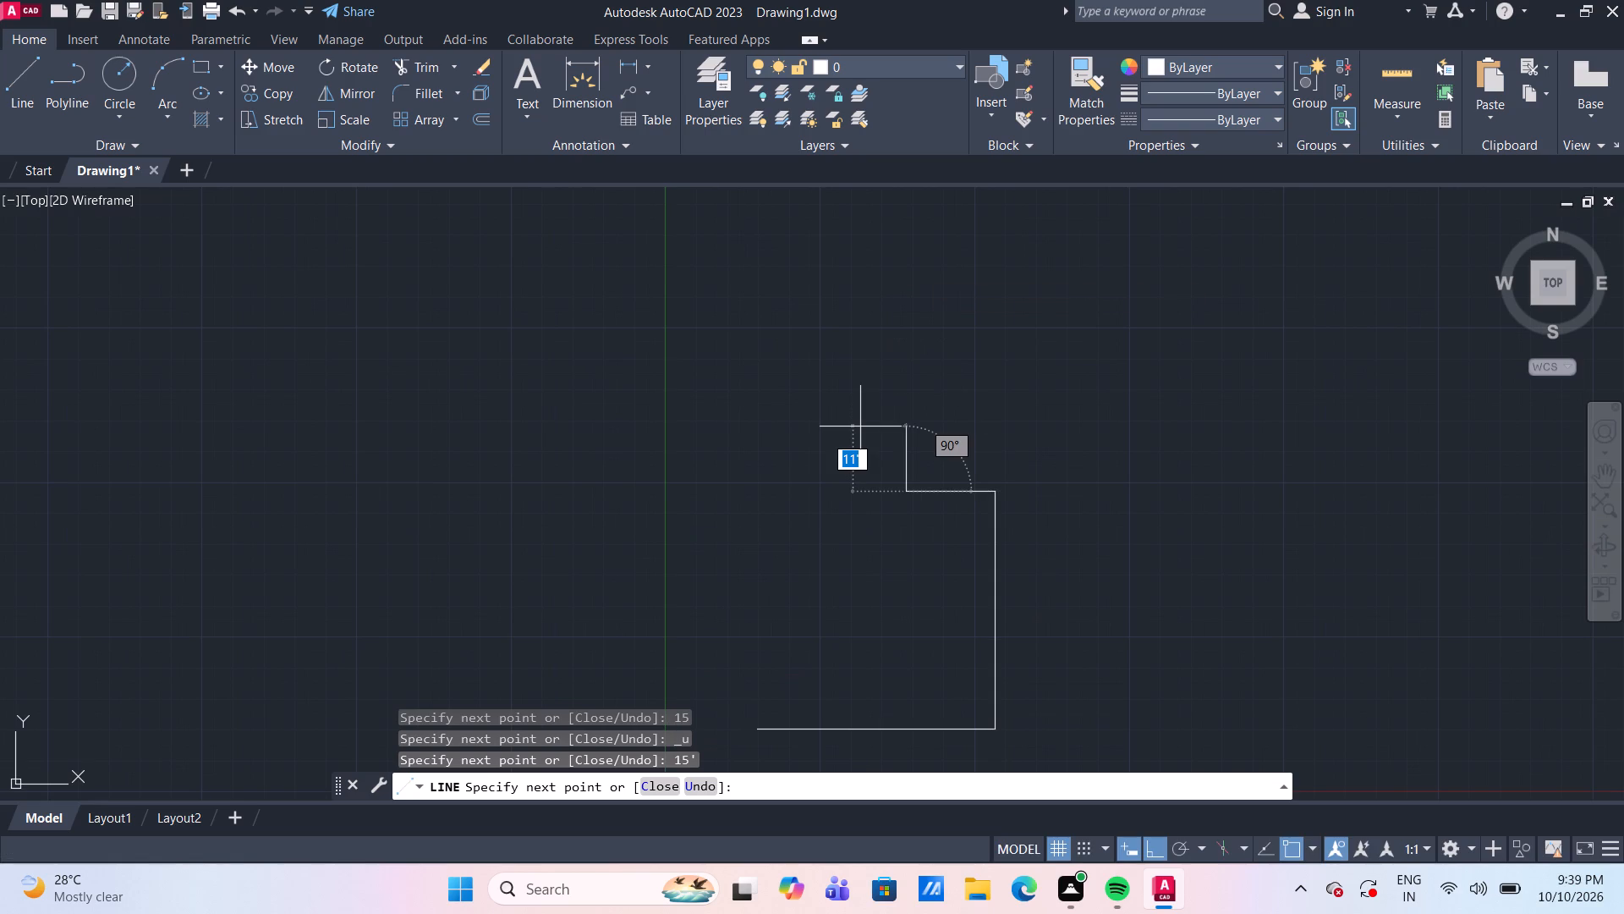
type("20'")
key("Return")
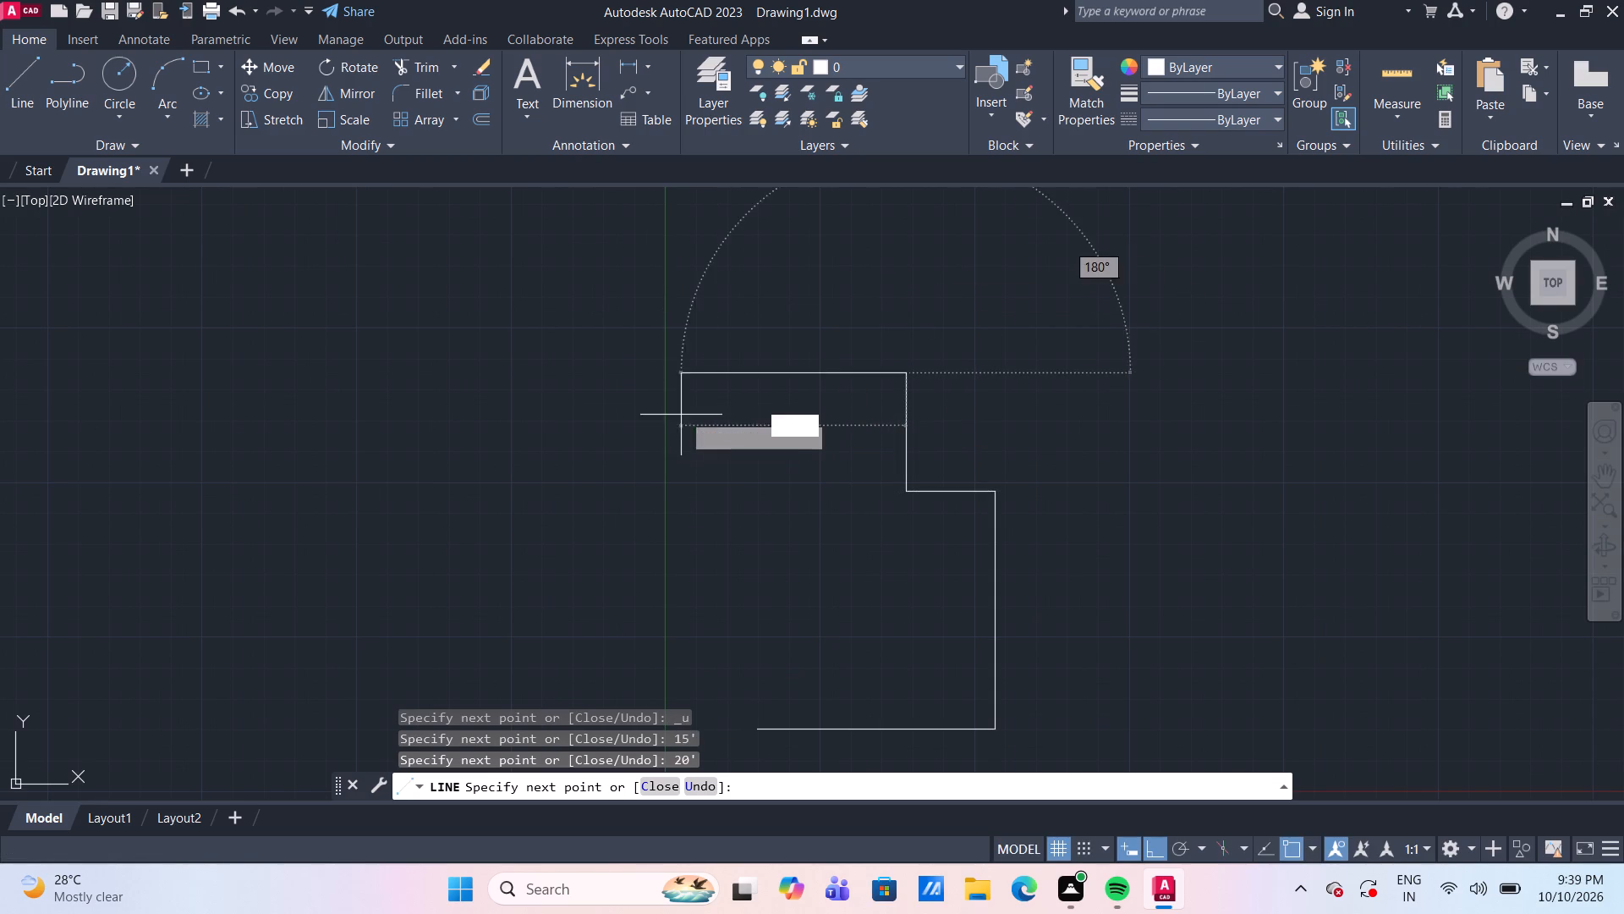
Draw the 25' top edge leftward and close the outline down to its starting corner, ending the line command.
type("25")
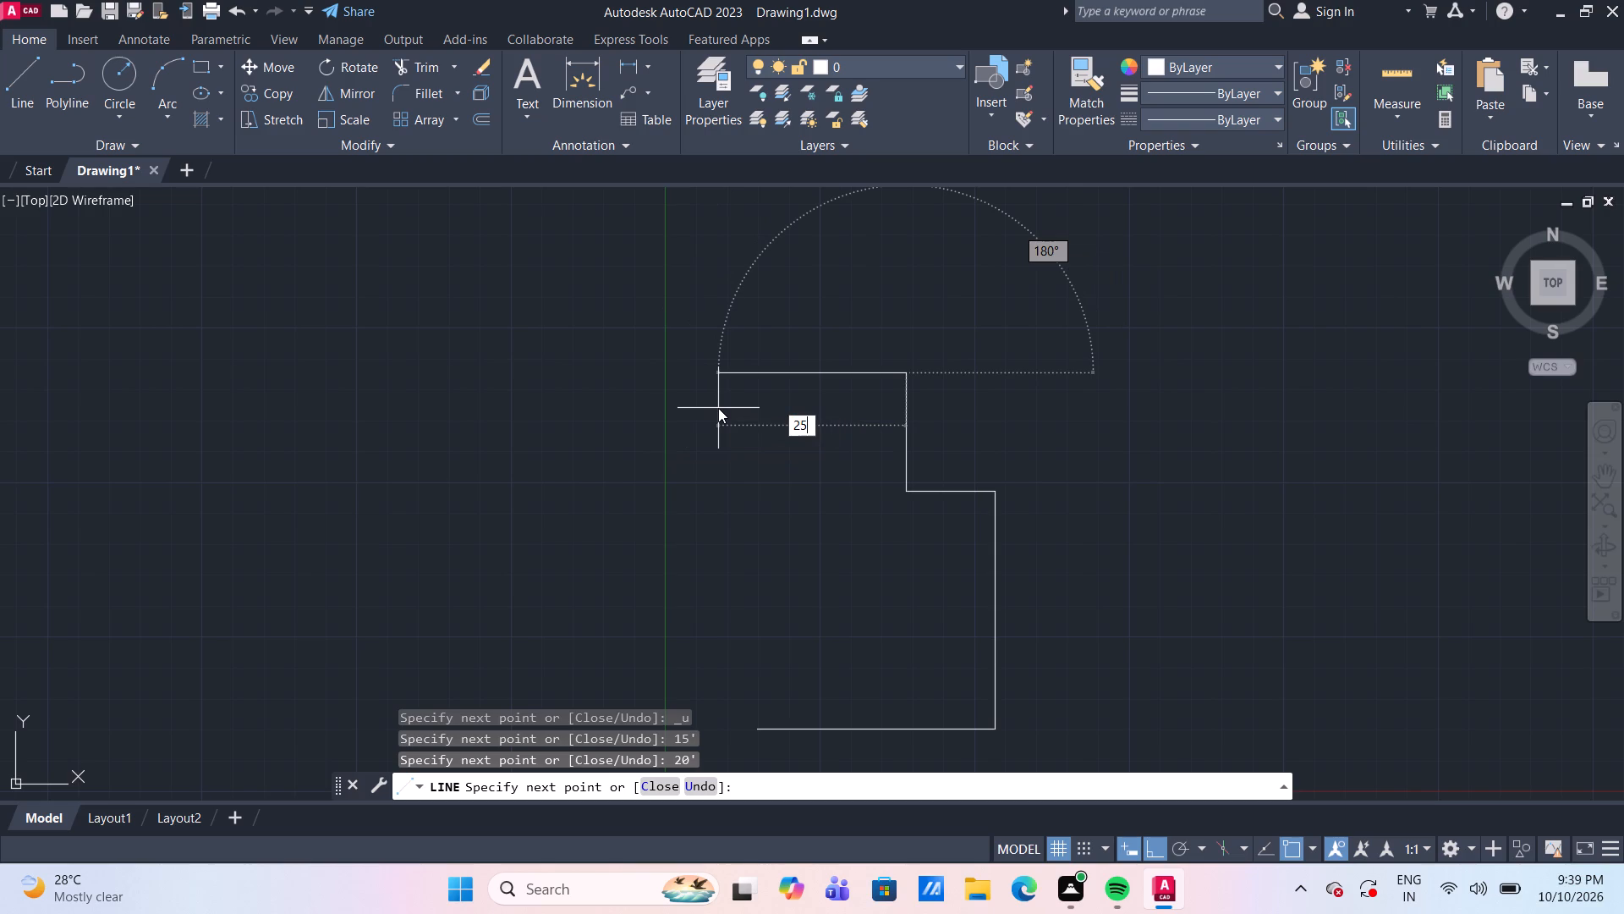
key("apostrophe")
key("Return")
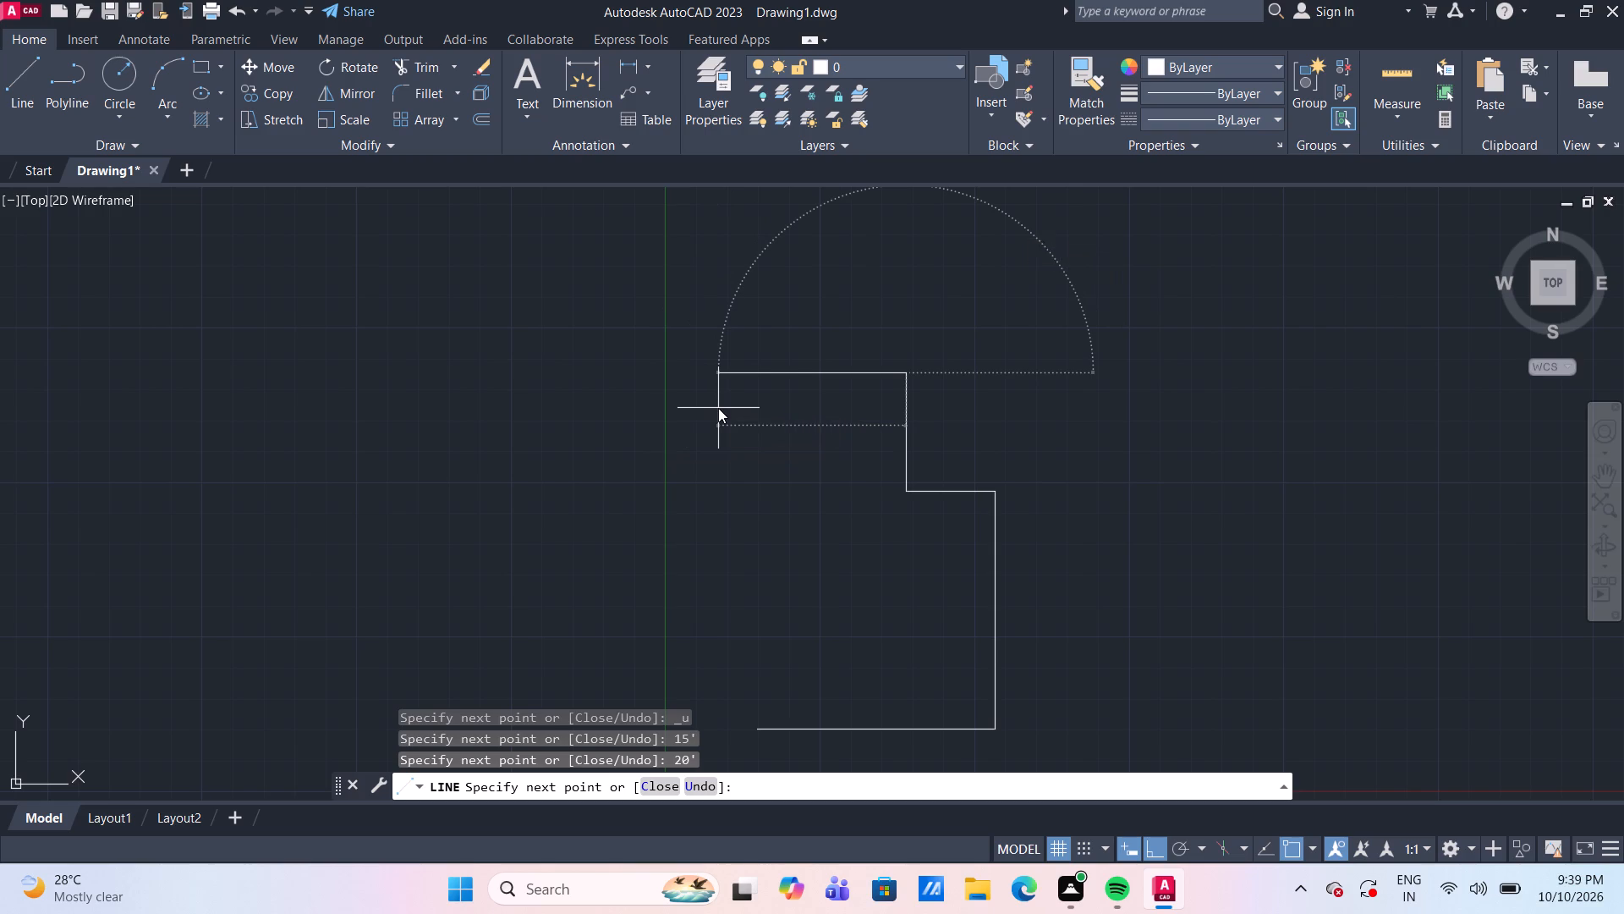
left_click(754, 724)
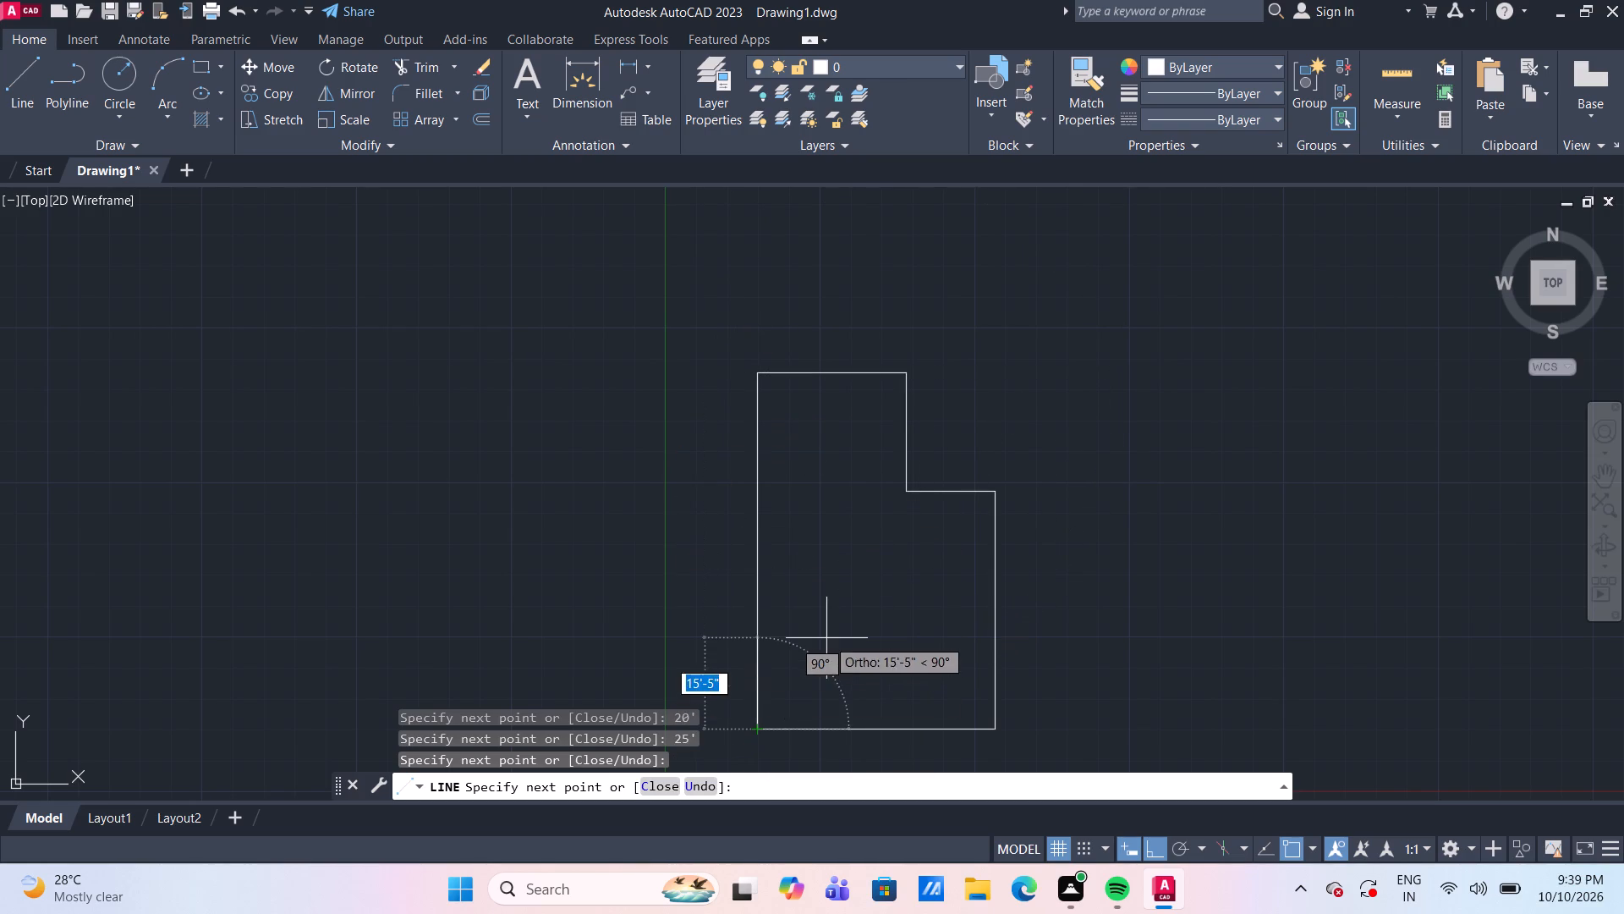
key("Escape")
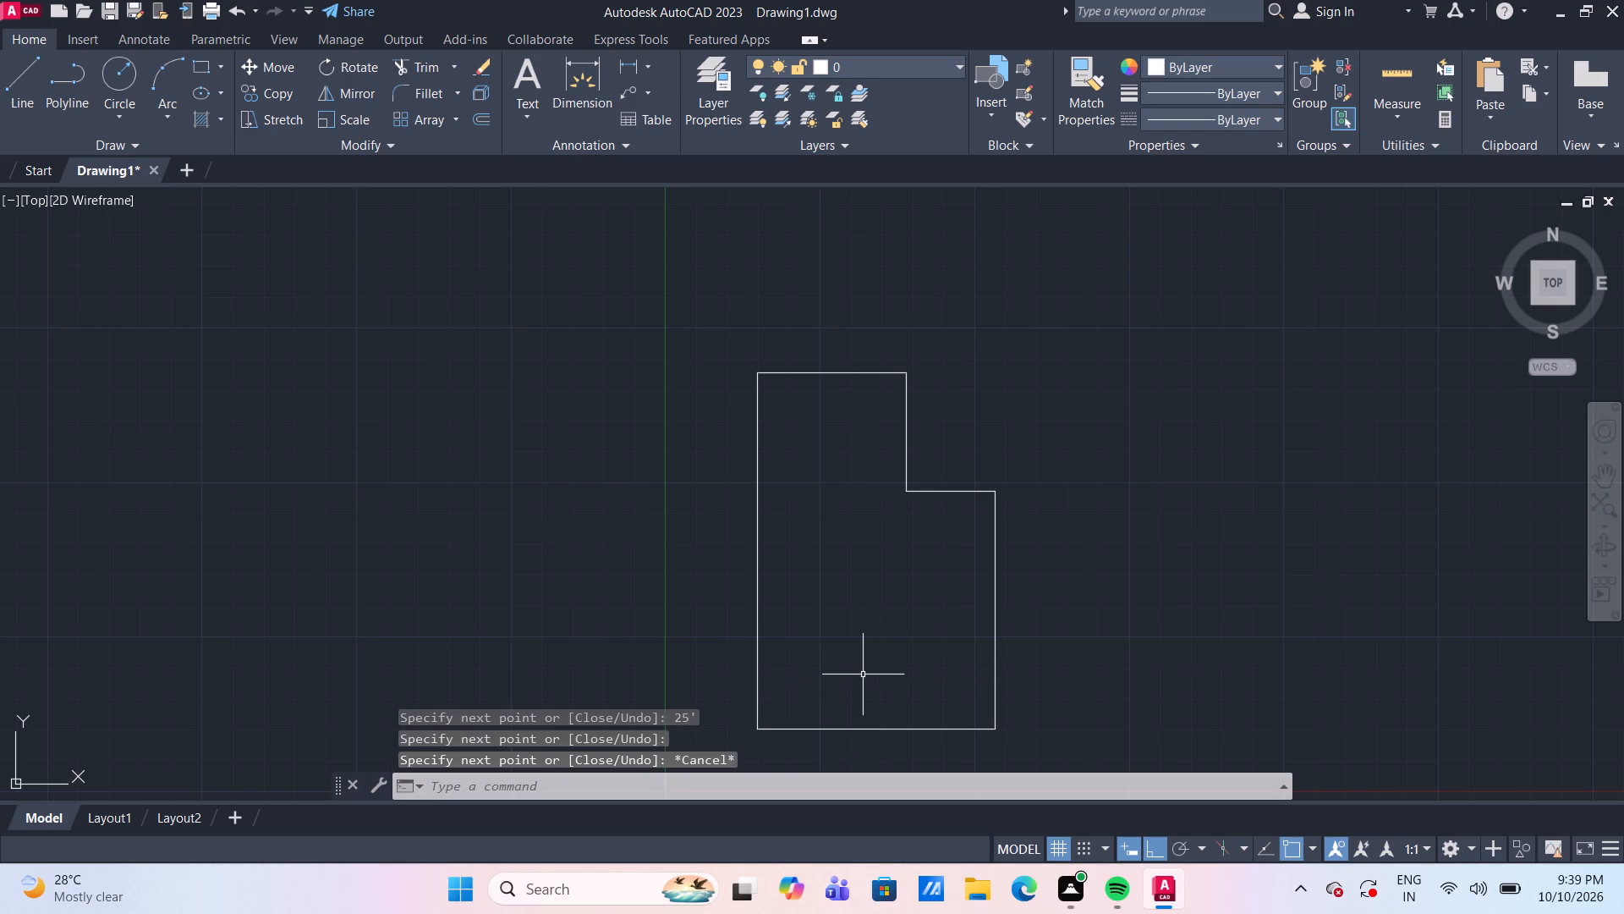
Stretch the lower end of the 20' vertical line 40' straight down to the outline's bottom edge.
scroll(860, 672, "up", 1)
middle_click_drag(852, 657, 809, 661)
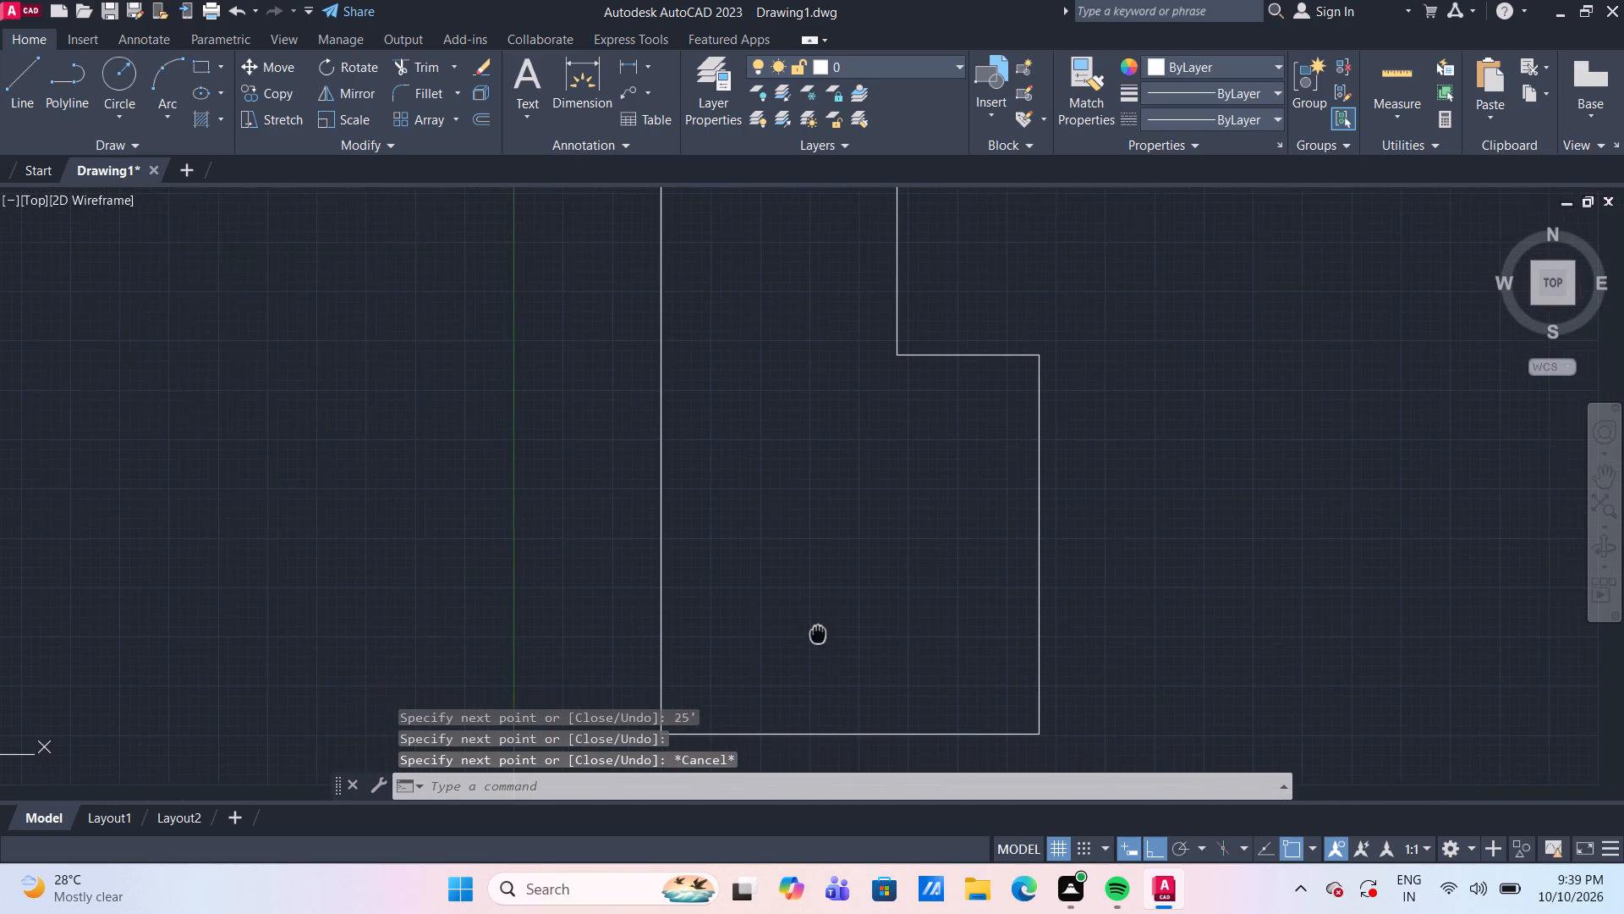
middle_click_drag(809, 661, 803, 672)
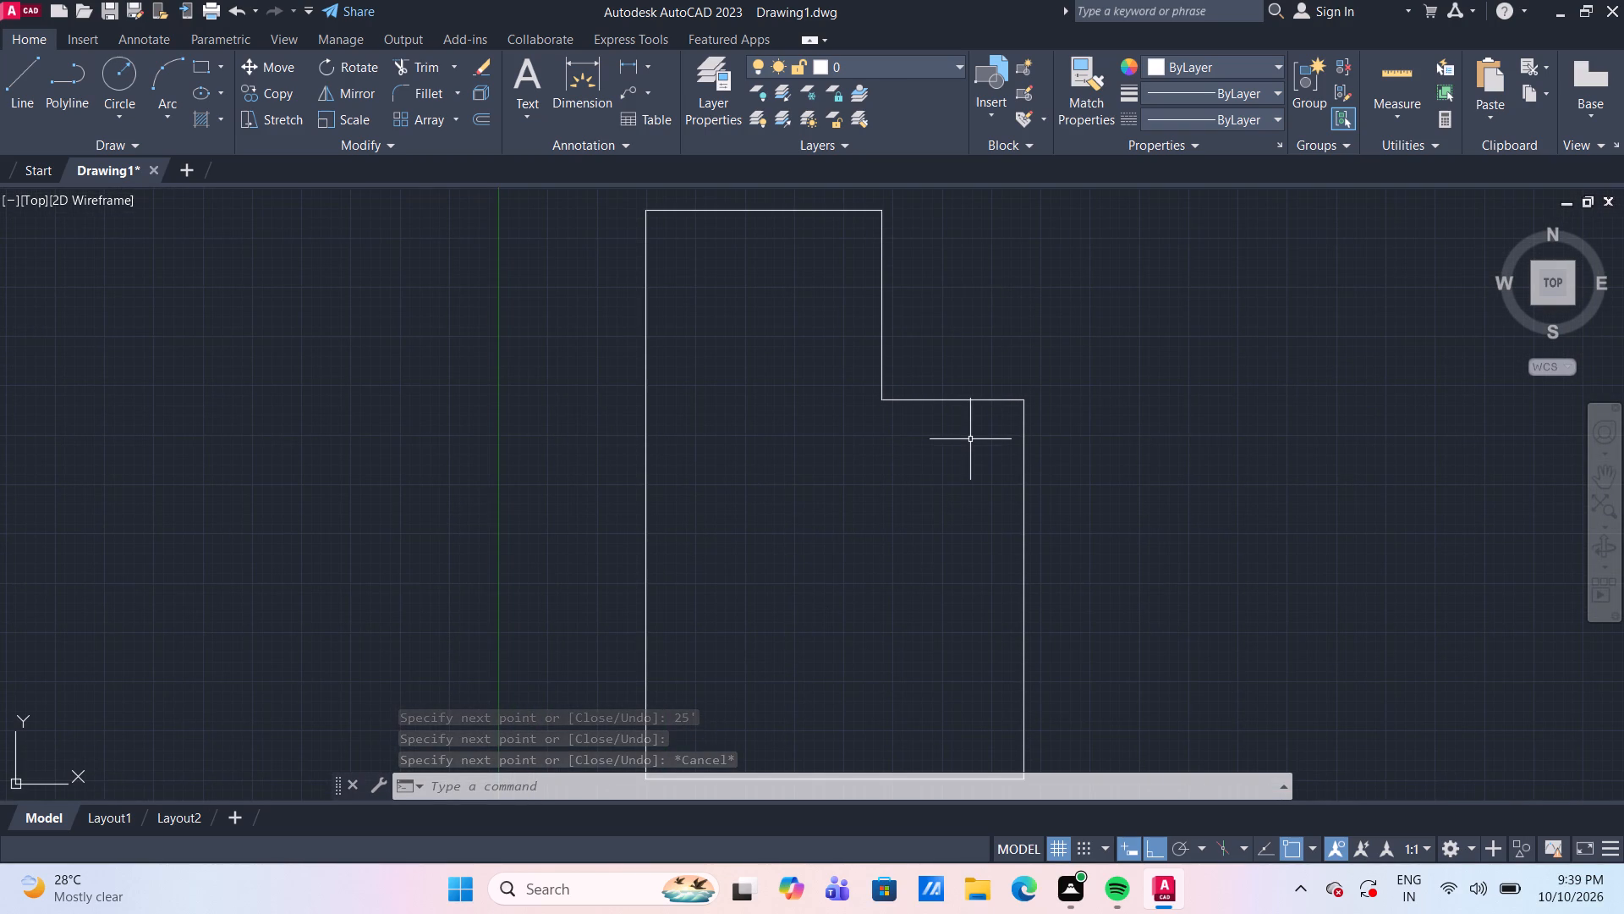
scroll(942, 492, "down", 2)
middle_click_drag(921, 559, 881, 501)
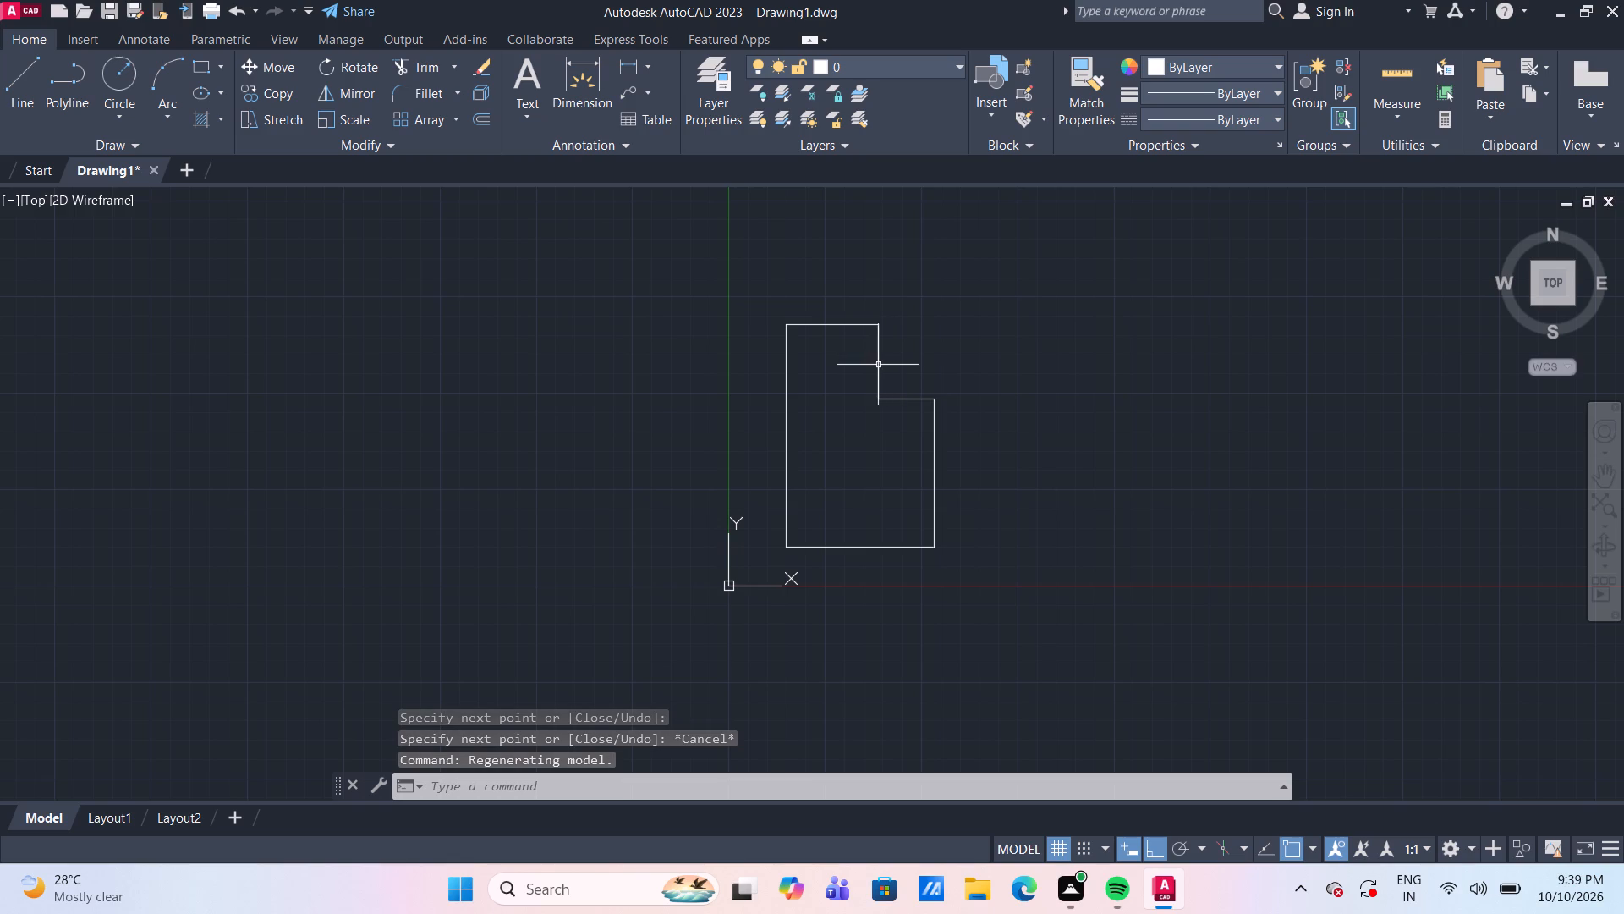
left_click(878, 365)
left_click(877, 399)
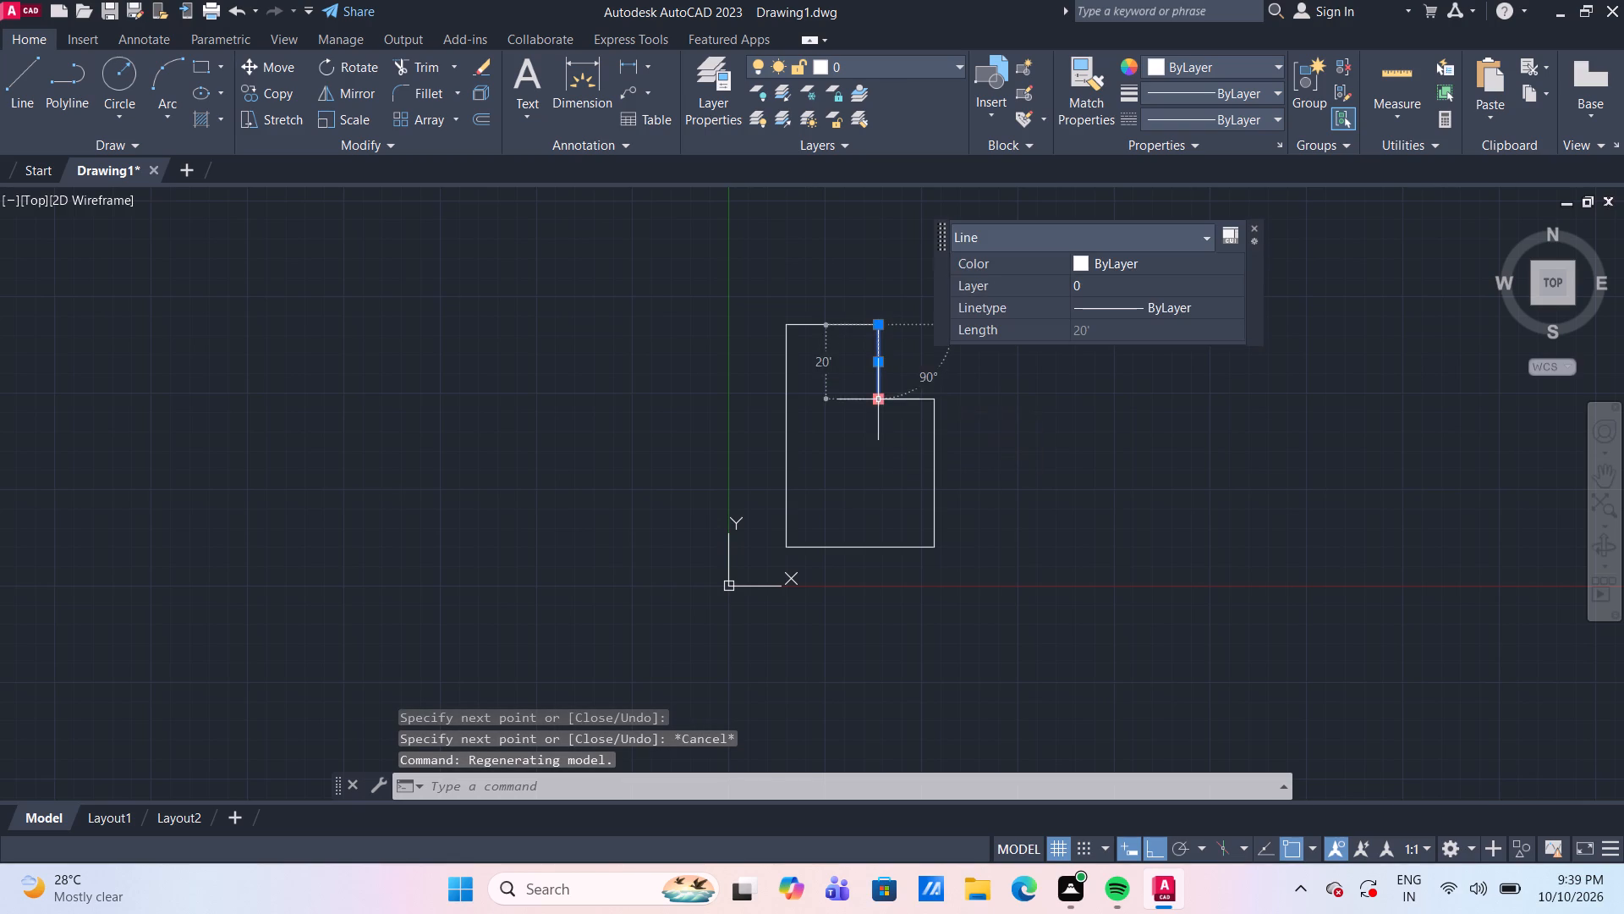
left_click(876, 547)
key("Escape")
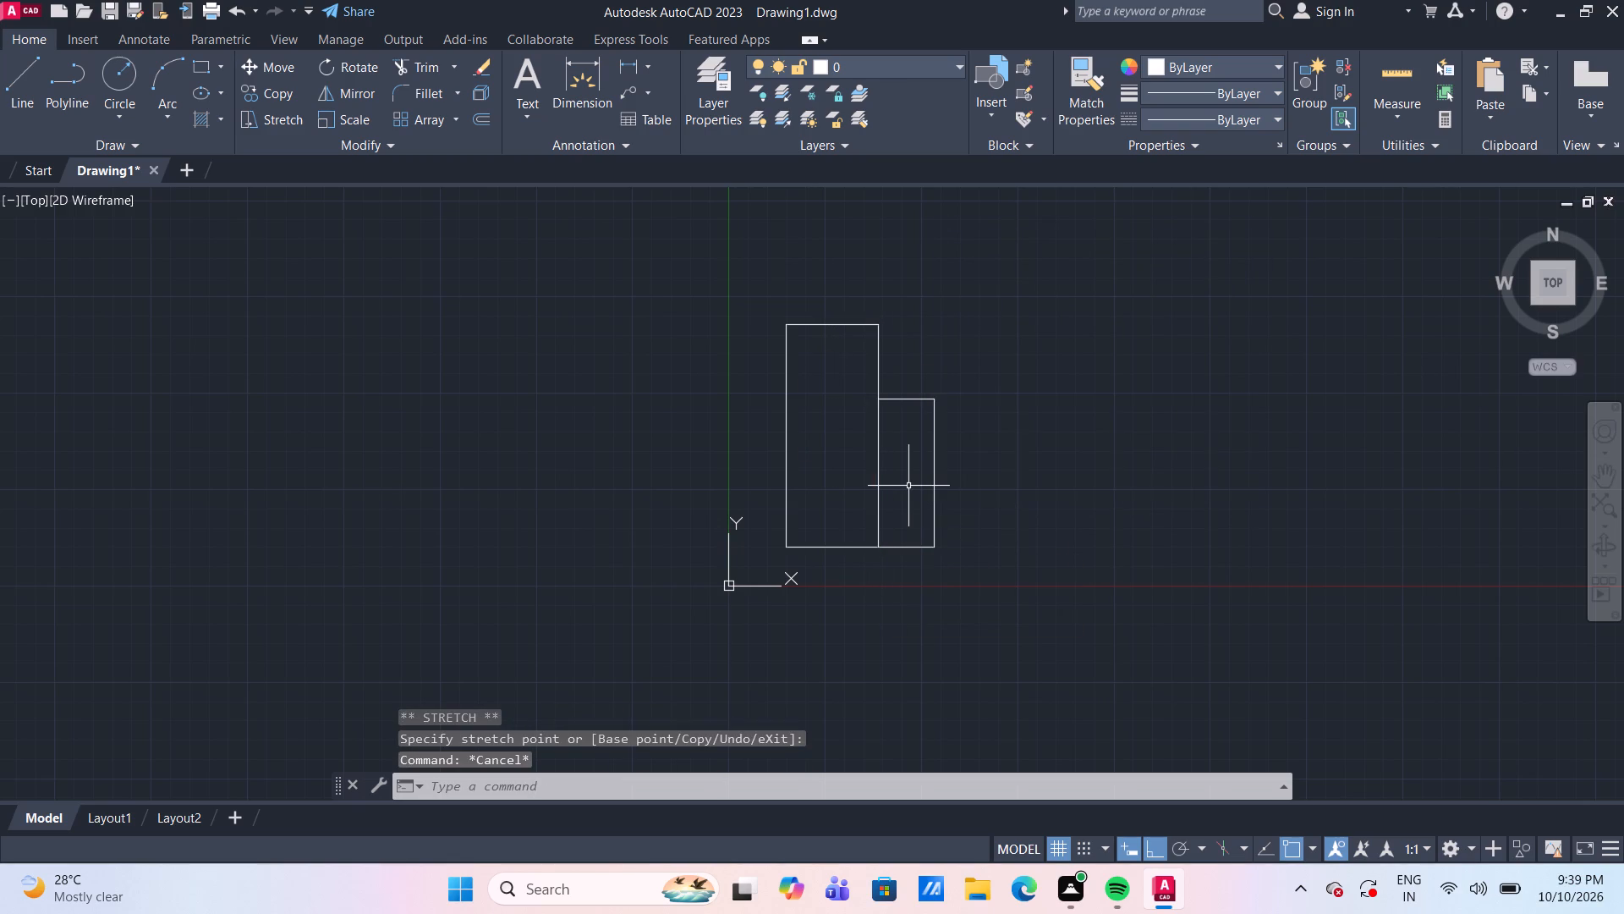
Offset the extended interior vertical line 4' to the left.
scroll(908, 486, "up", 1)
middle_click_drag(908, 486, 878, 575)
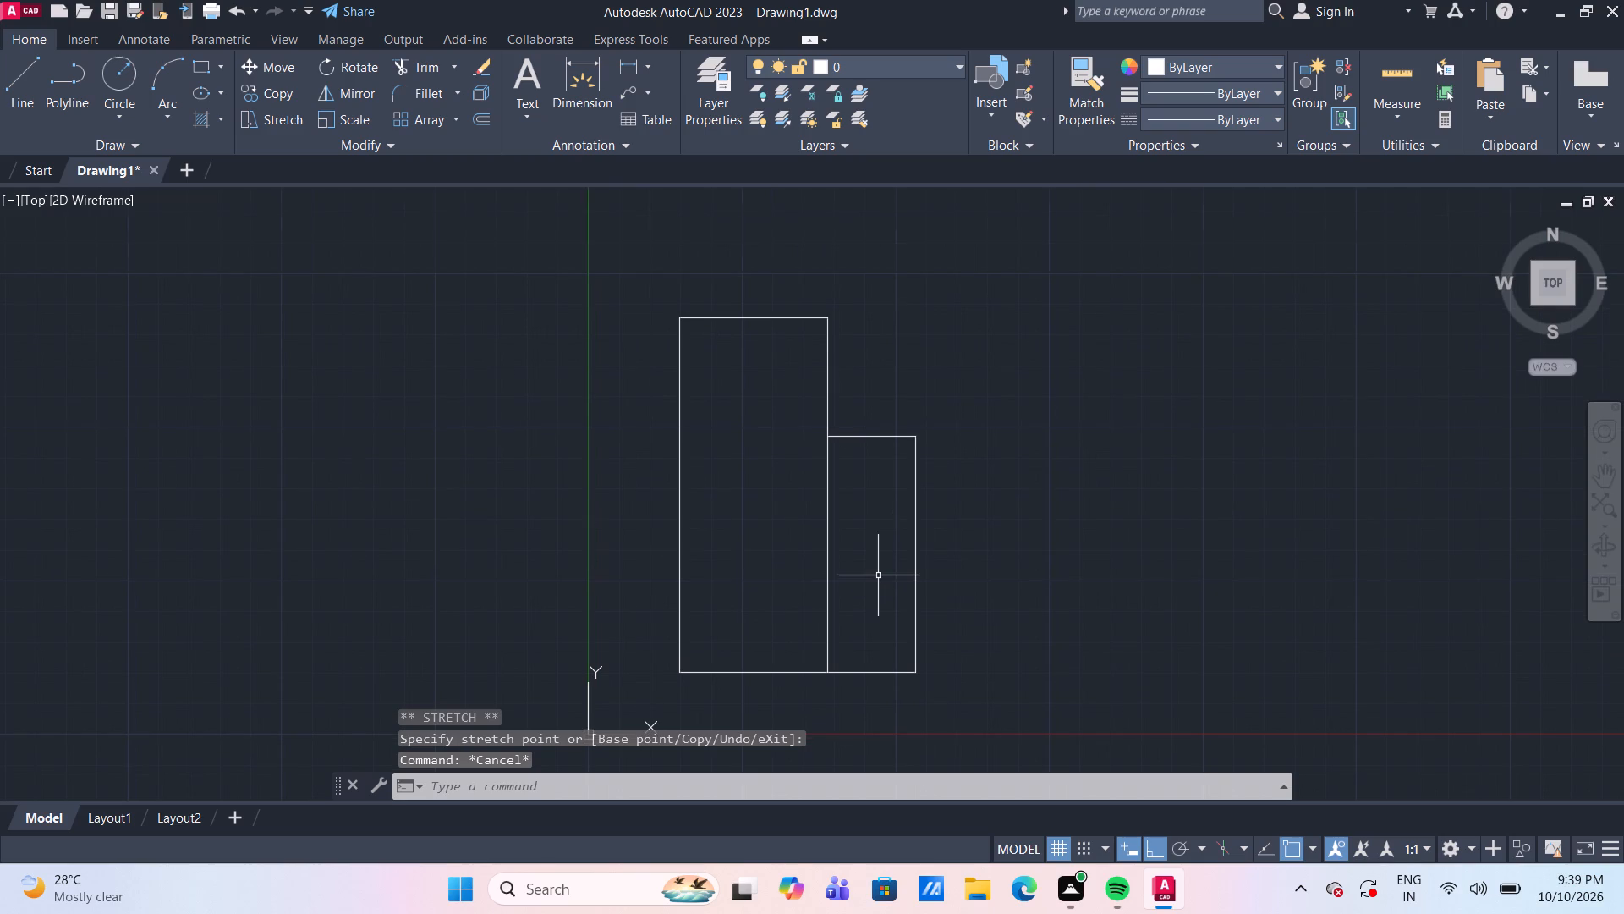
middle_click_drag(878, 573, 903, 566)
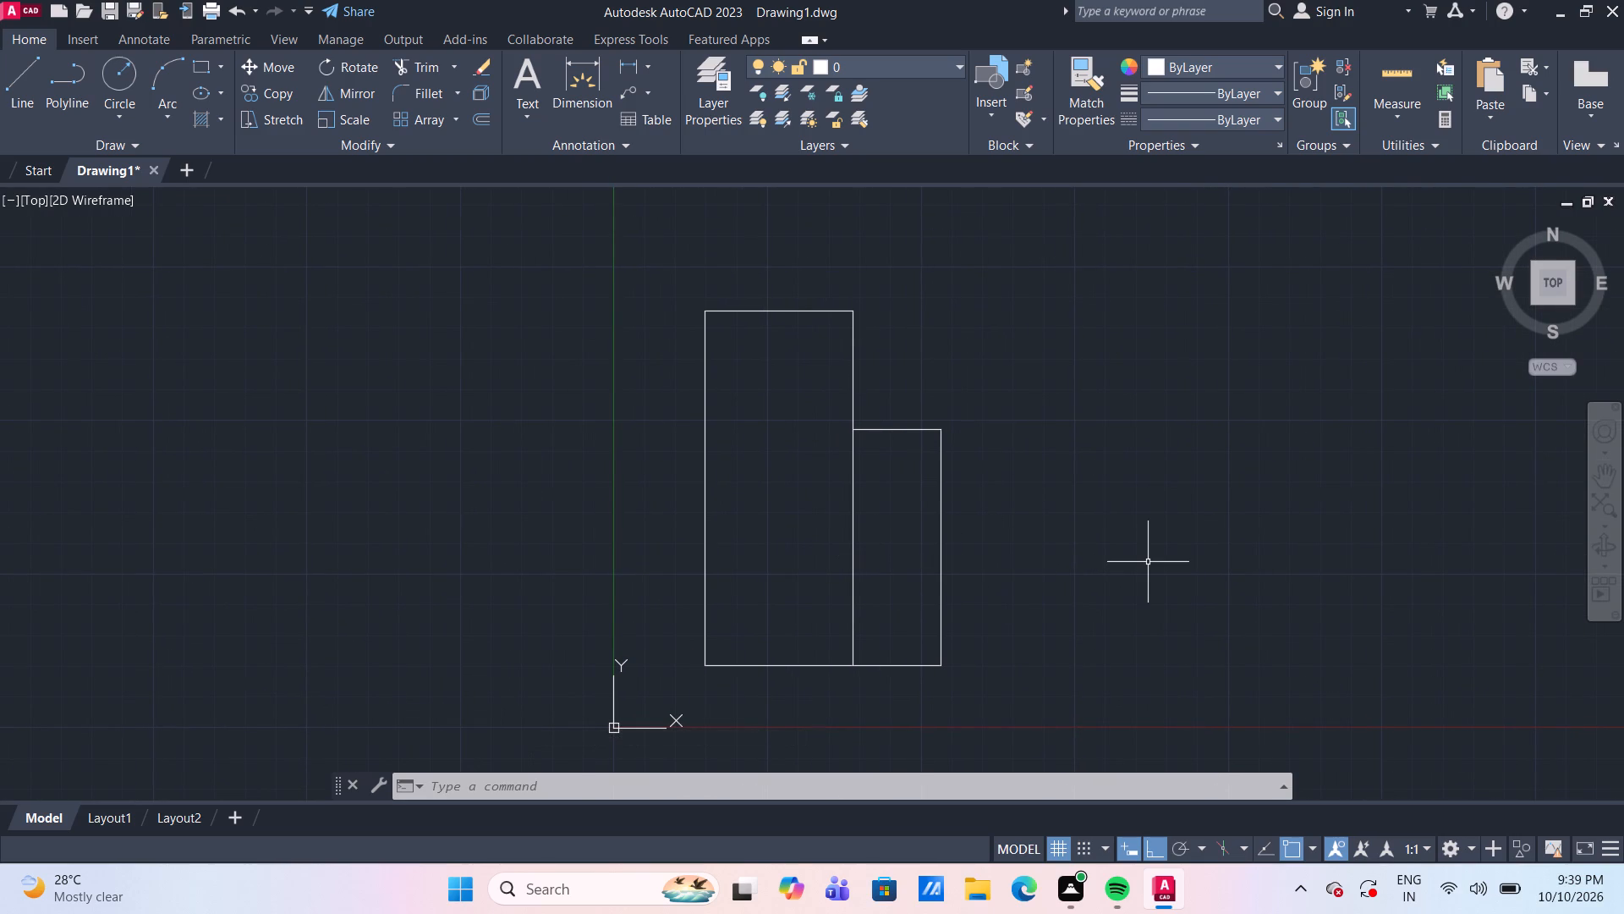
key("o")
key("Return")
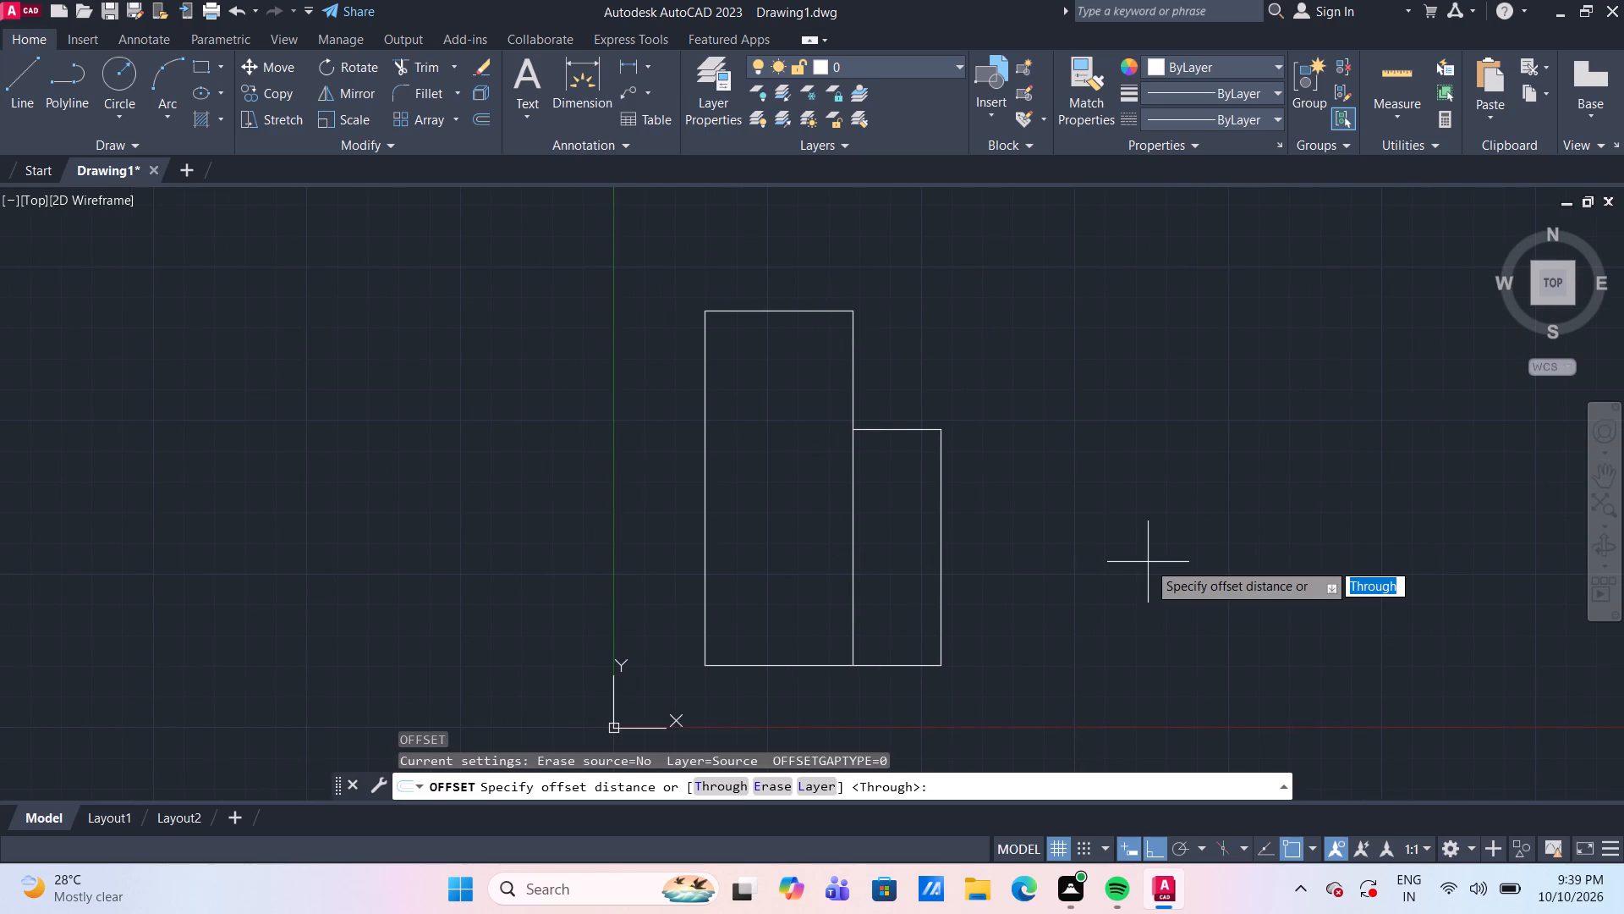
key("space")
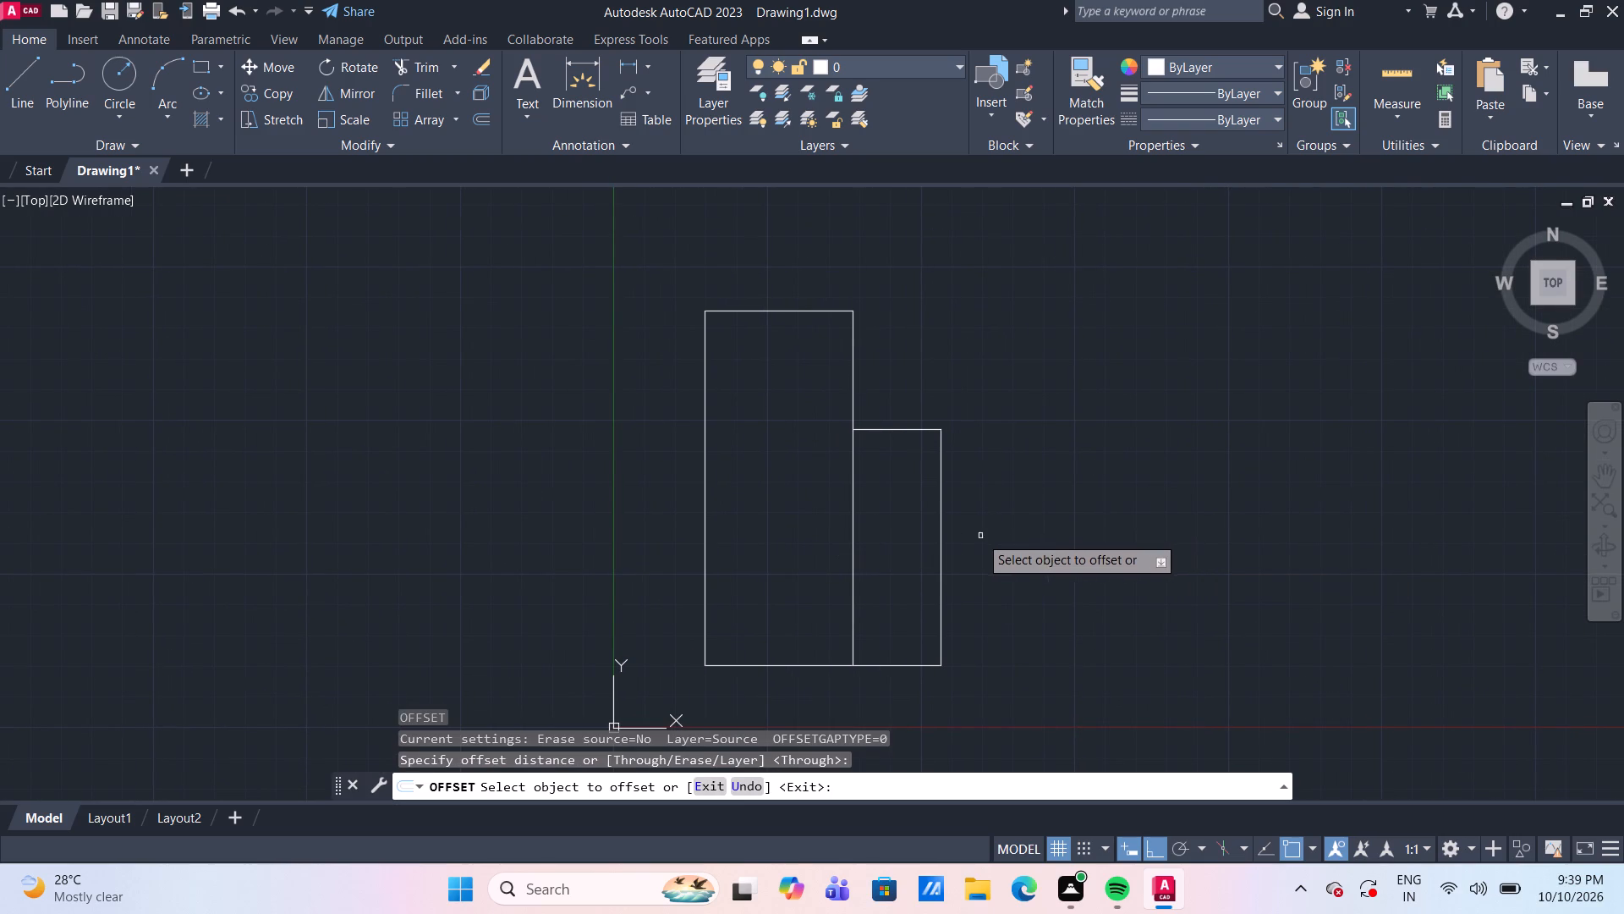
left_click(853, 528)
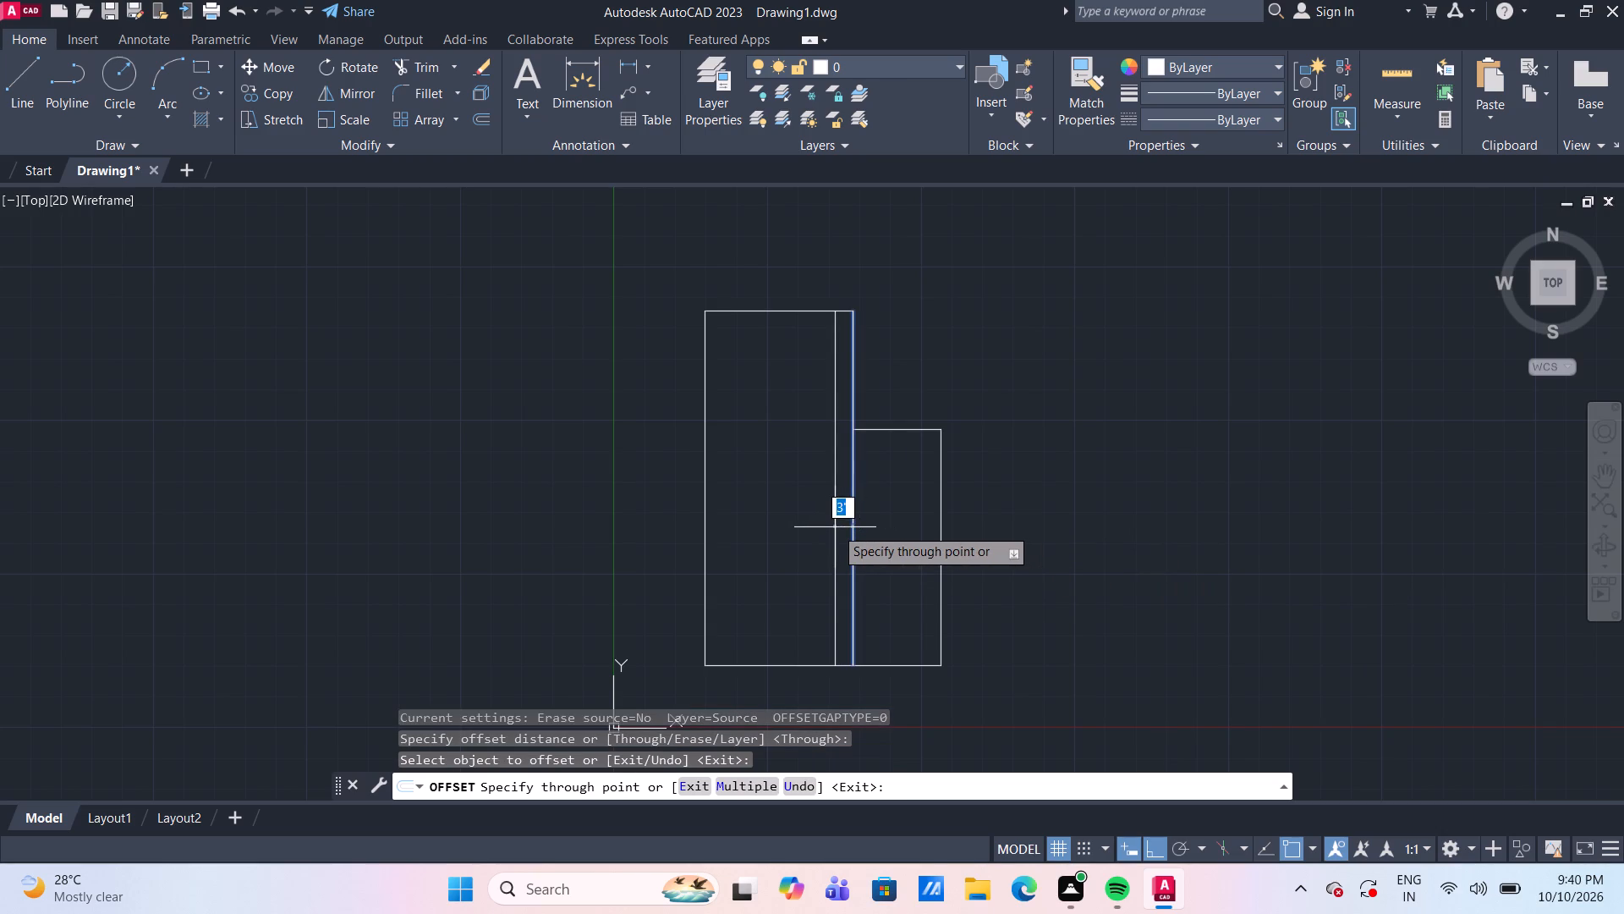
type("4'")
key("Return")
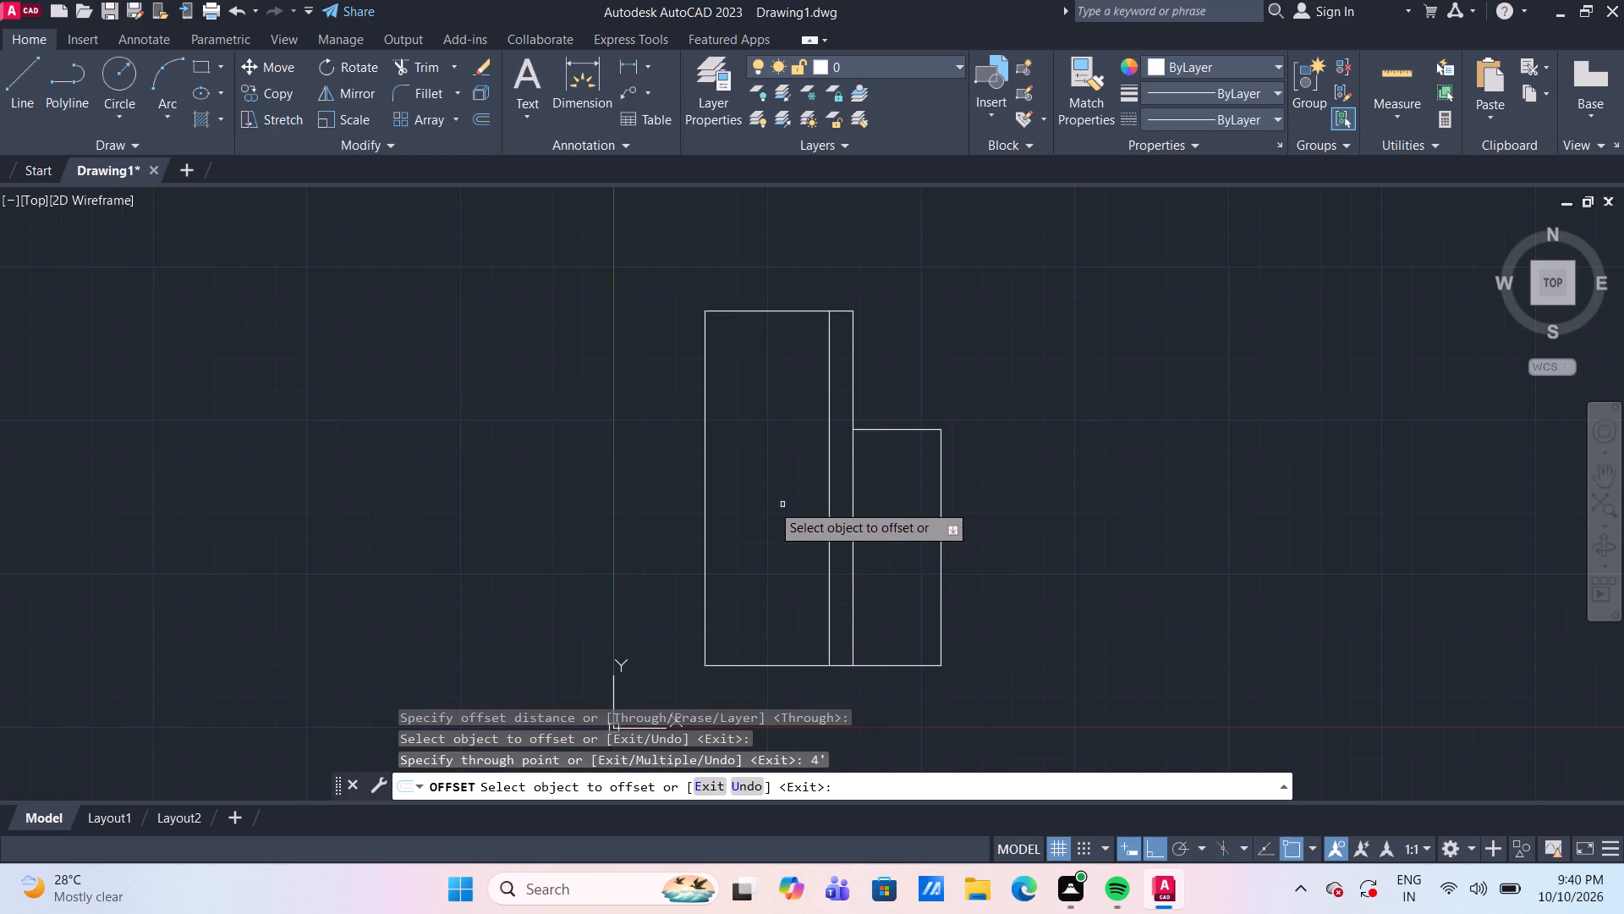
Offset the outline's far left vertical edge 4' inward and its top edge 1' downward.
left_click(705, 483)
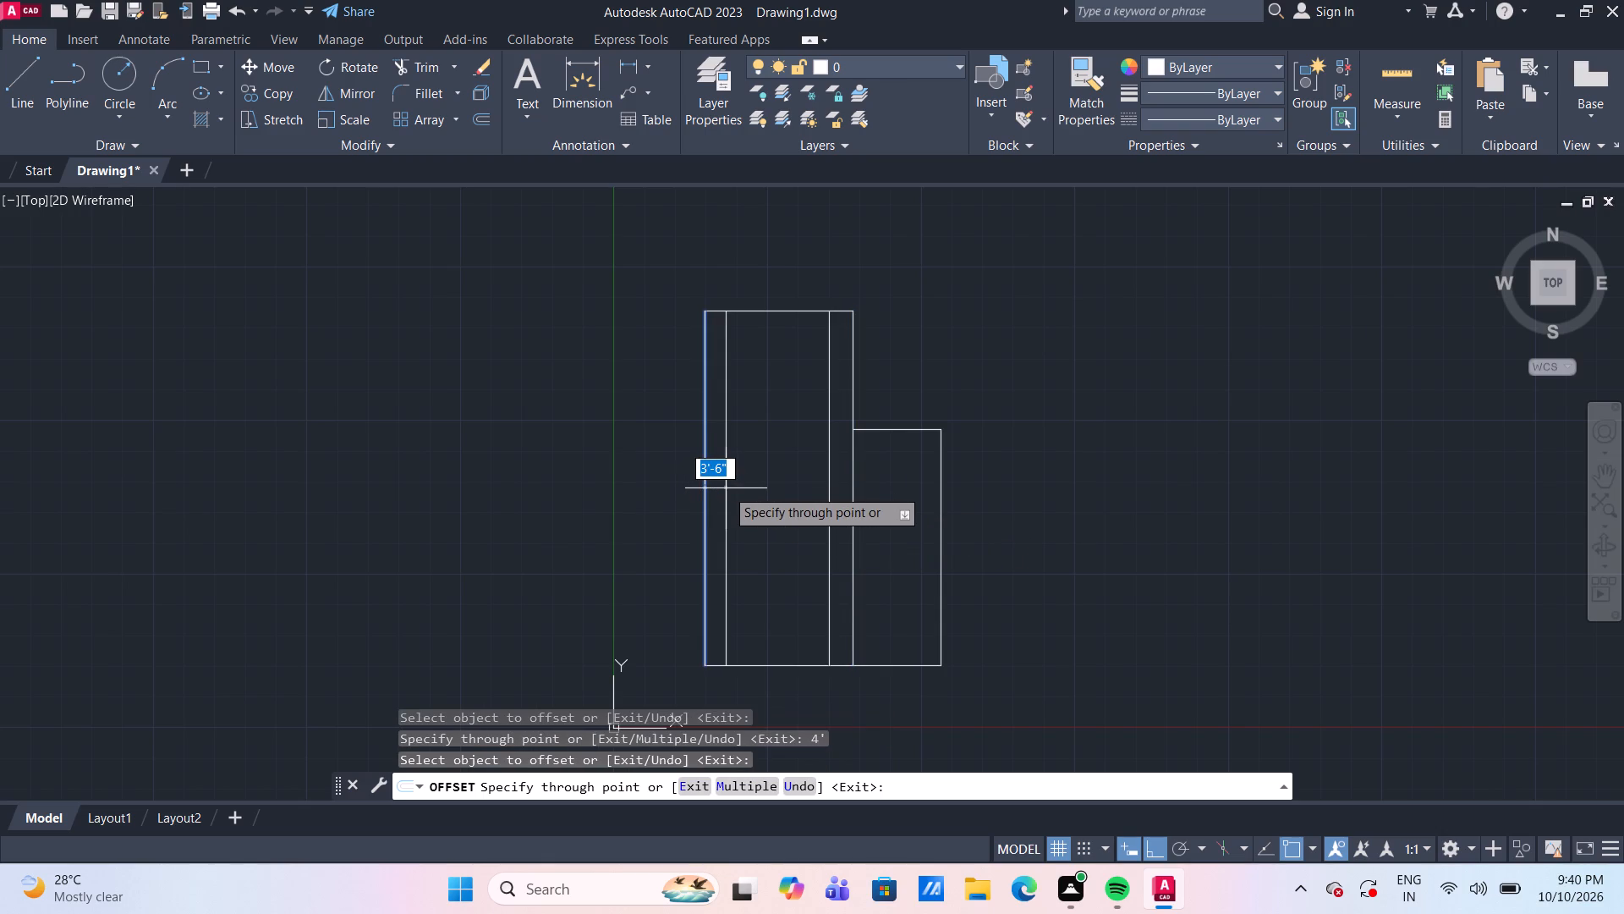
type("4'")
key("Return")
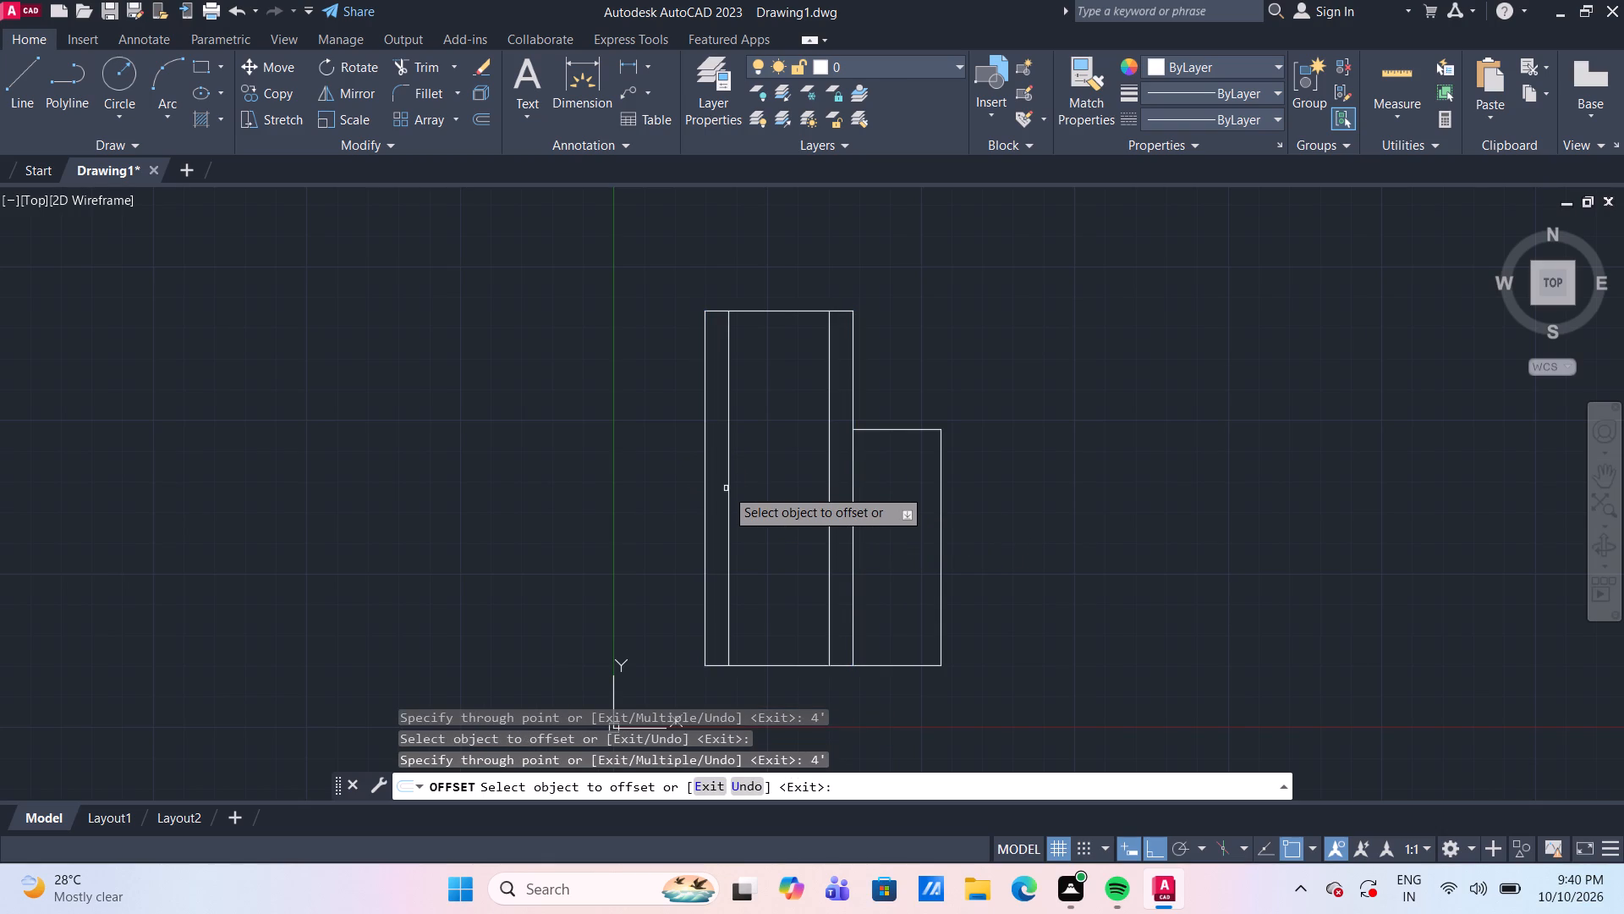
left_click(788, 310)
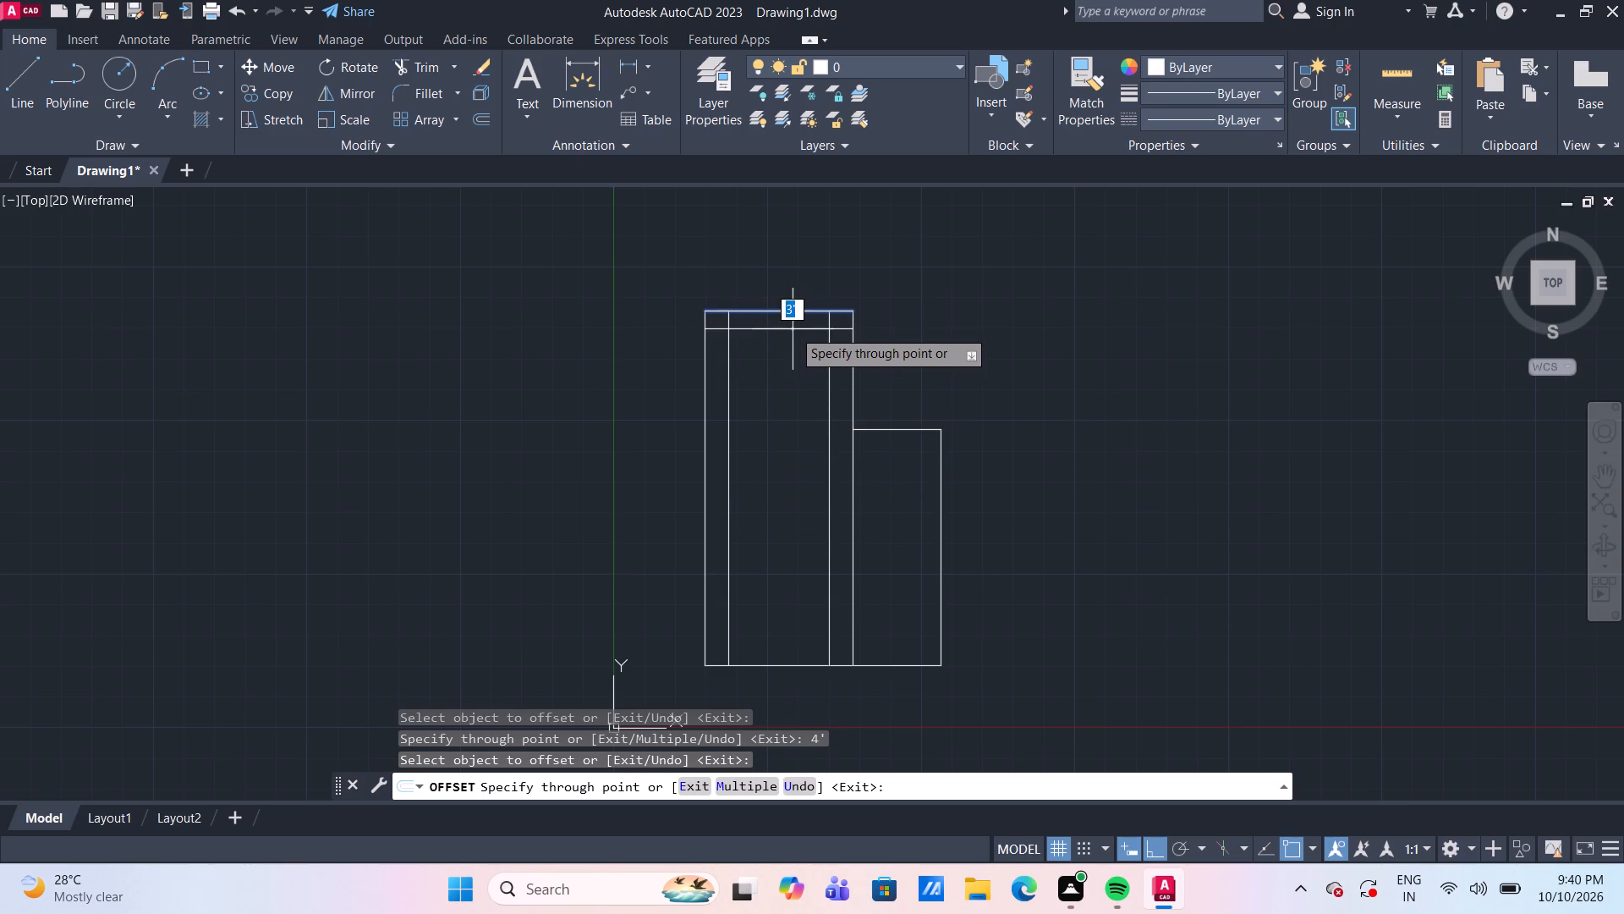
scroll(793, 329, "up", 2)
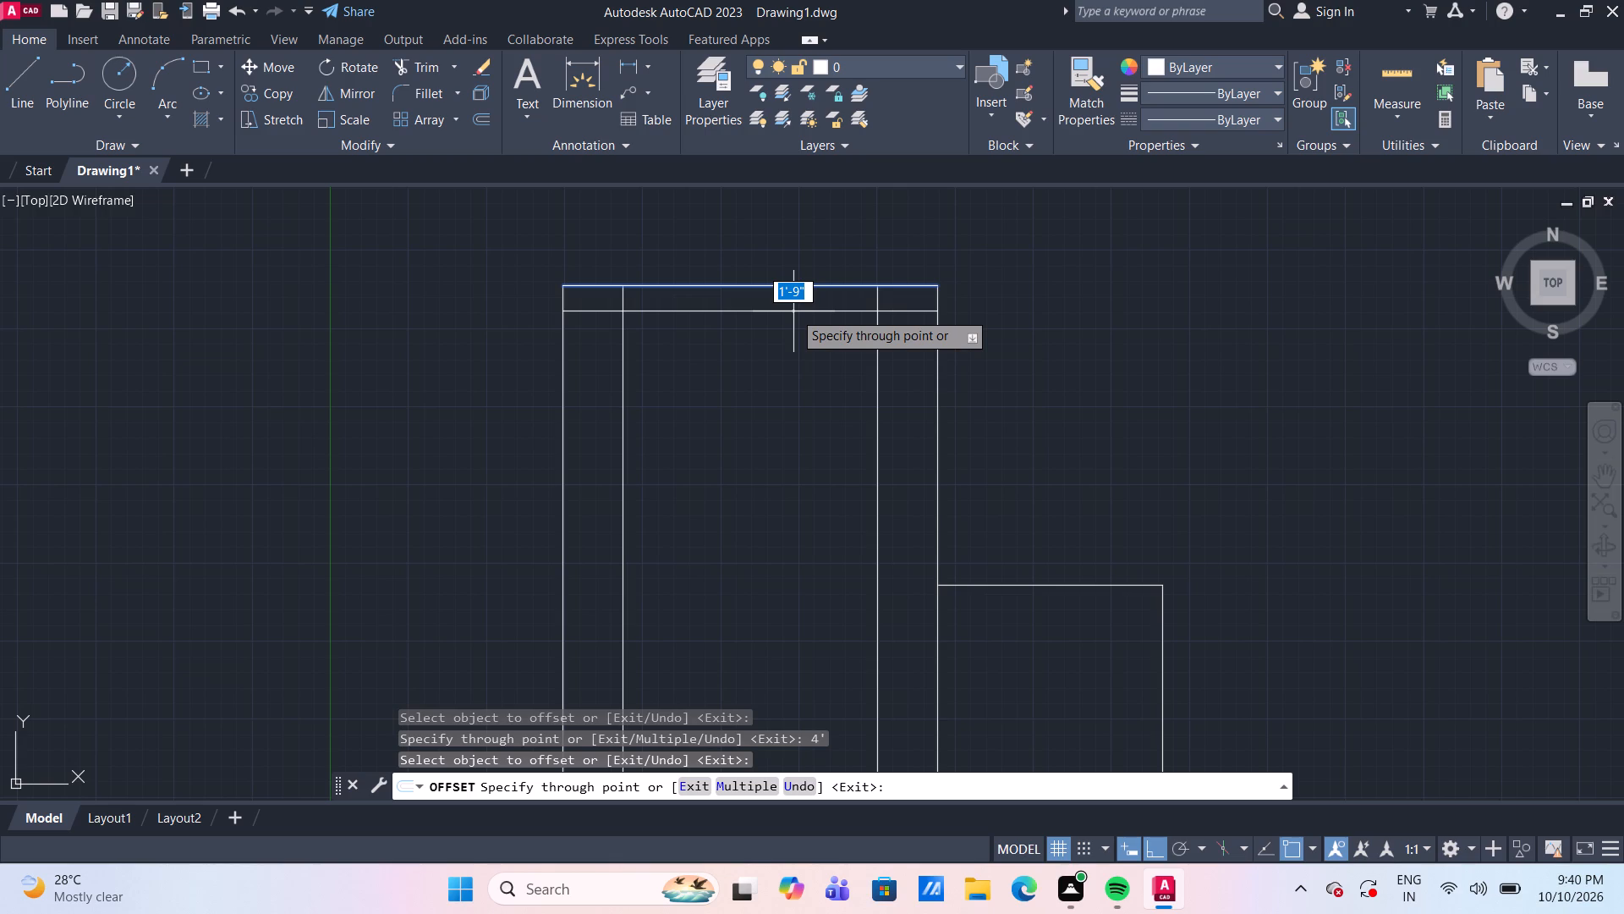
type("1'")
key("Return")
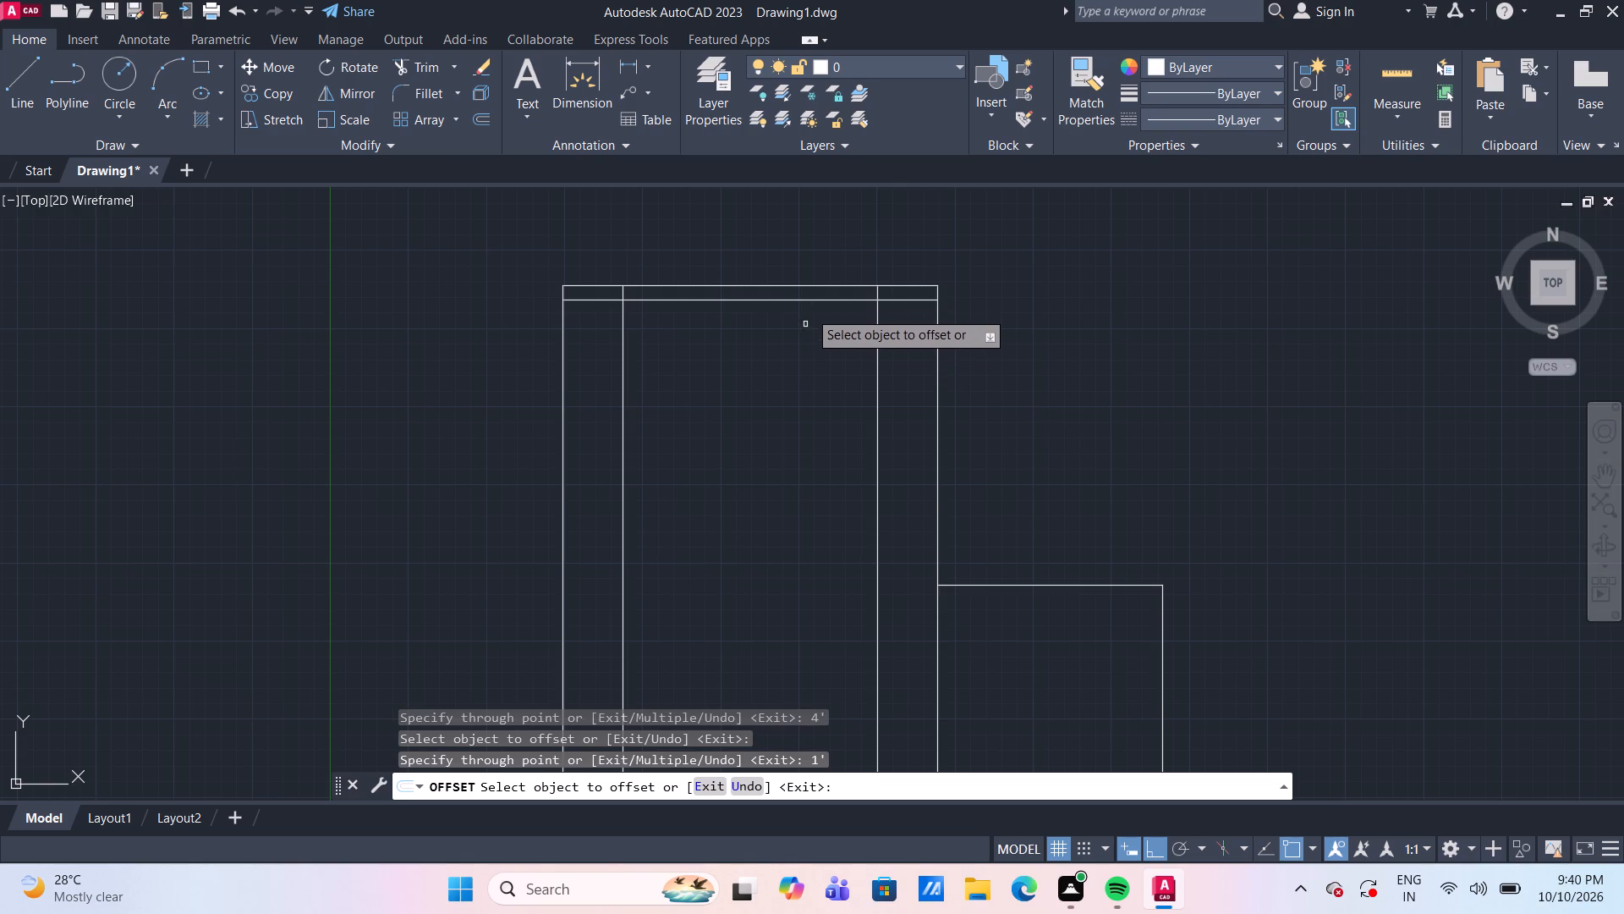
Offset the bottom edge 20' upward, and offset the resulting horizontal line 1' downward.
scroll(830, 339, "down", 3)
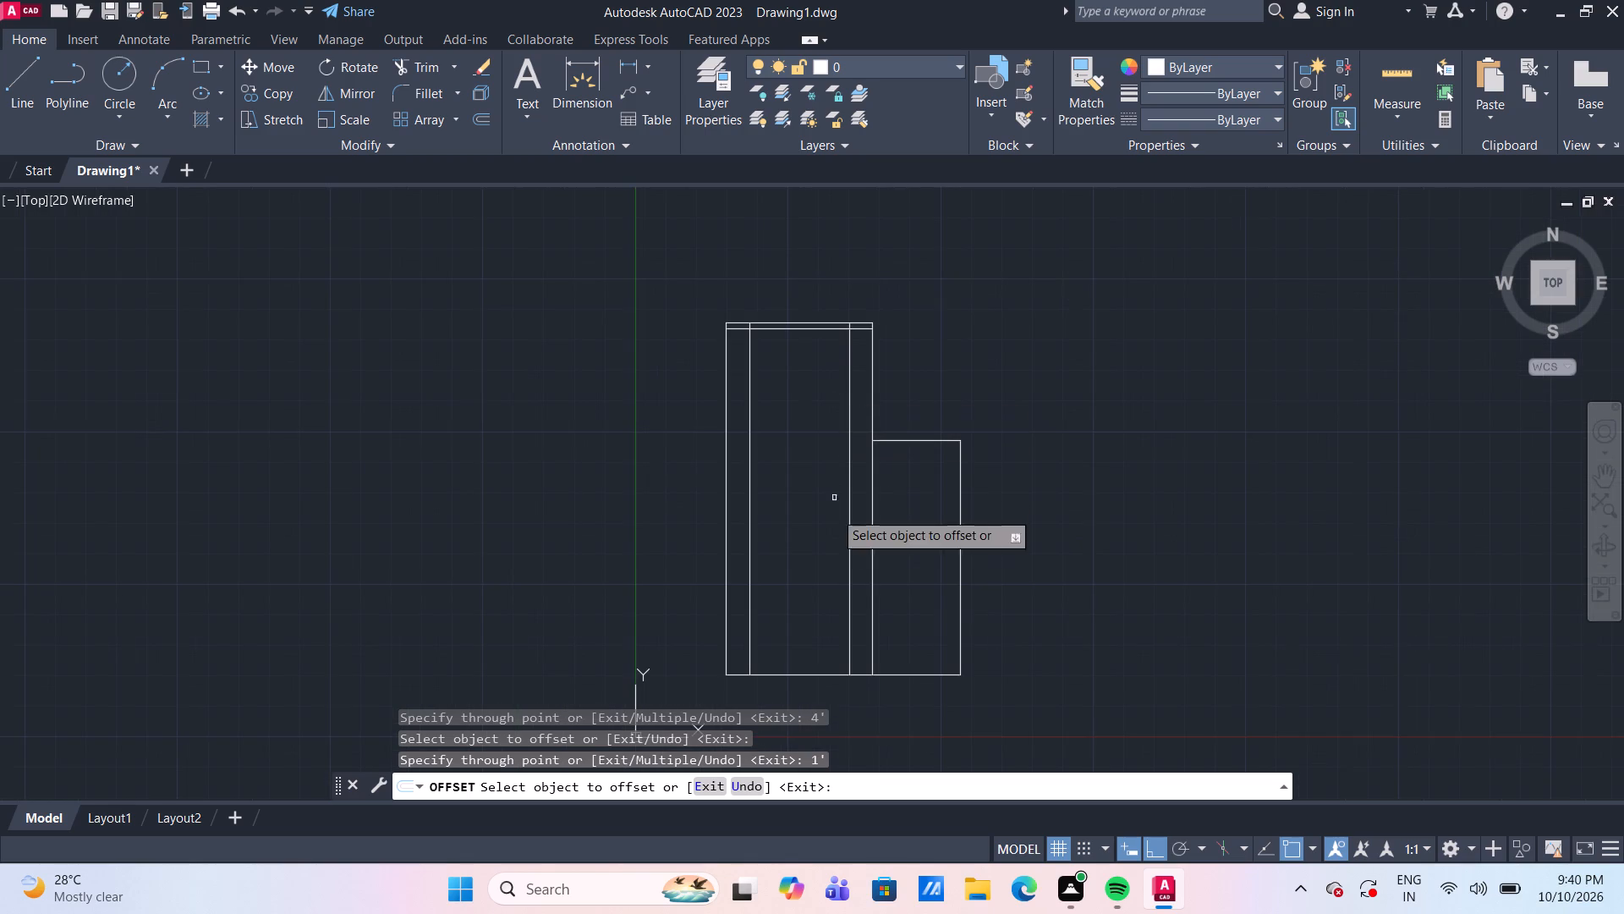
middle_click_drag(812, 631, 796, 564)
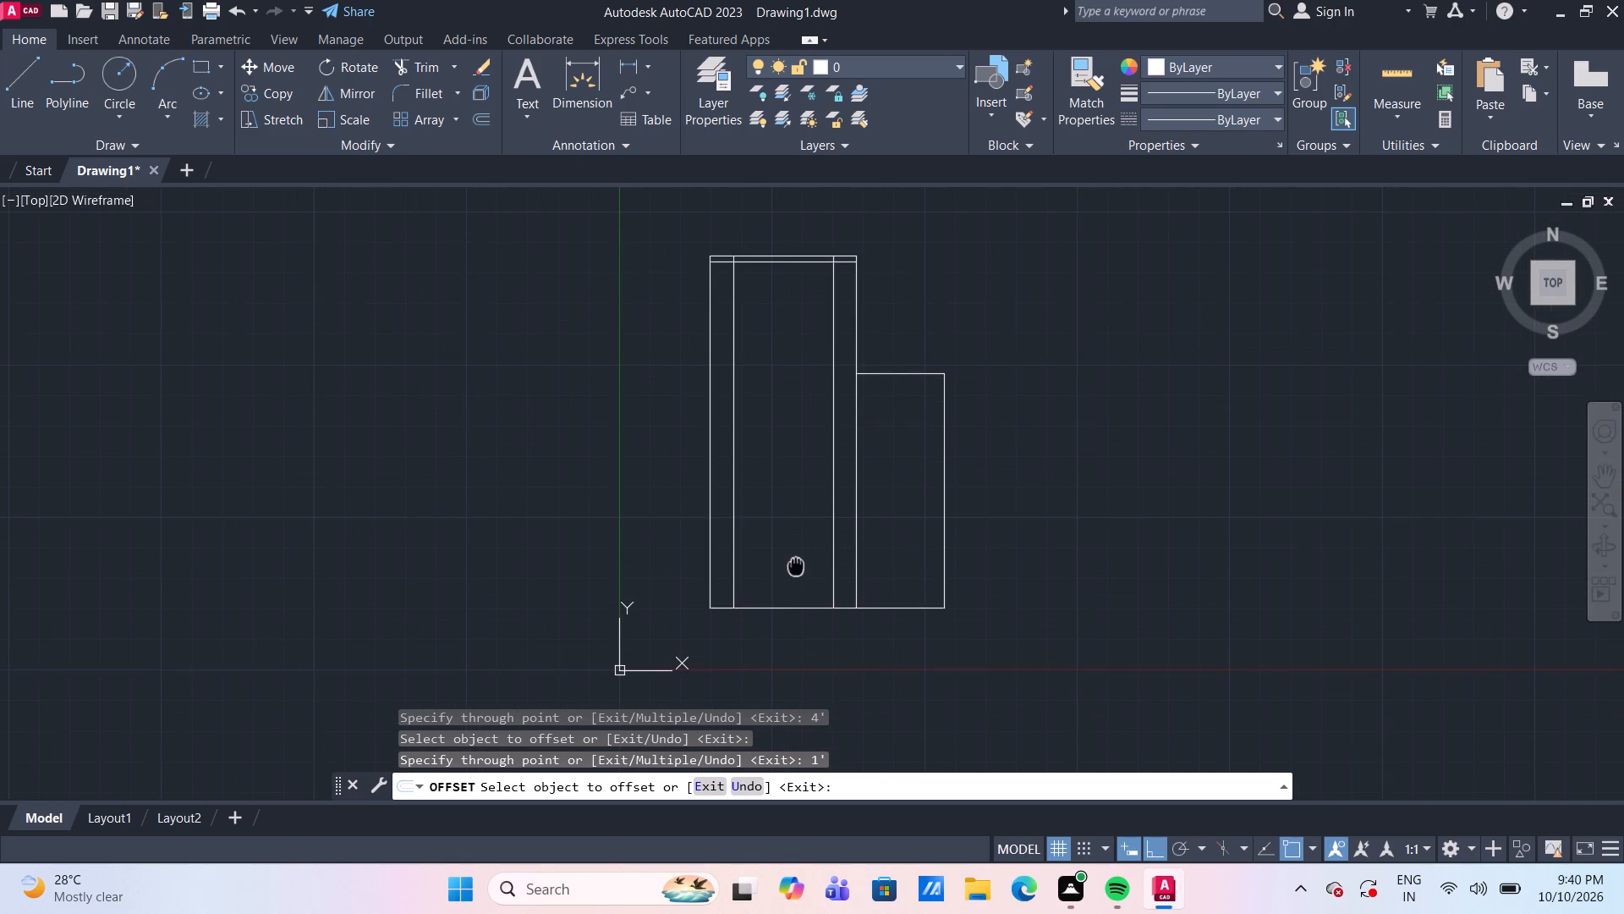
left_click(807, 610)
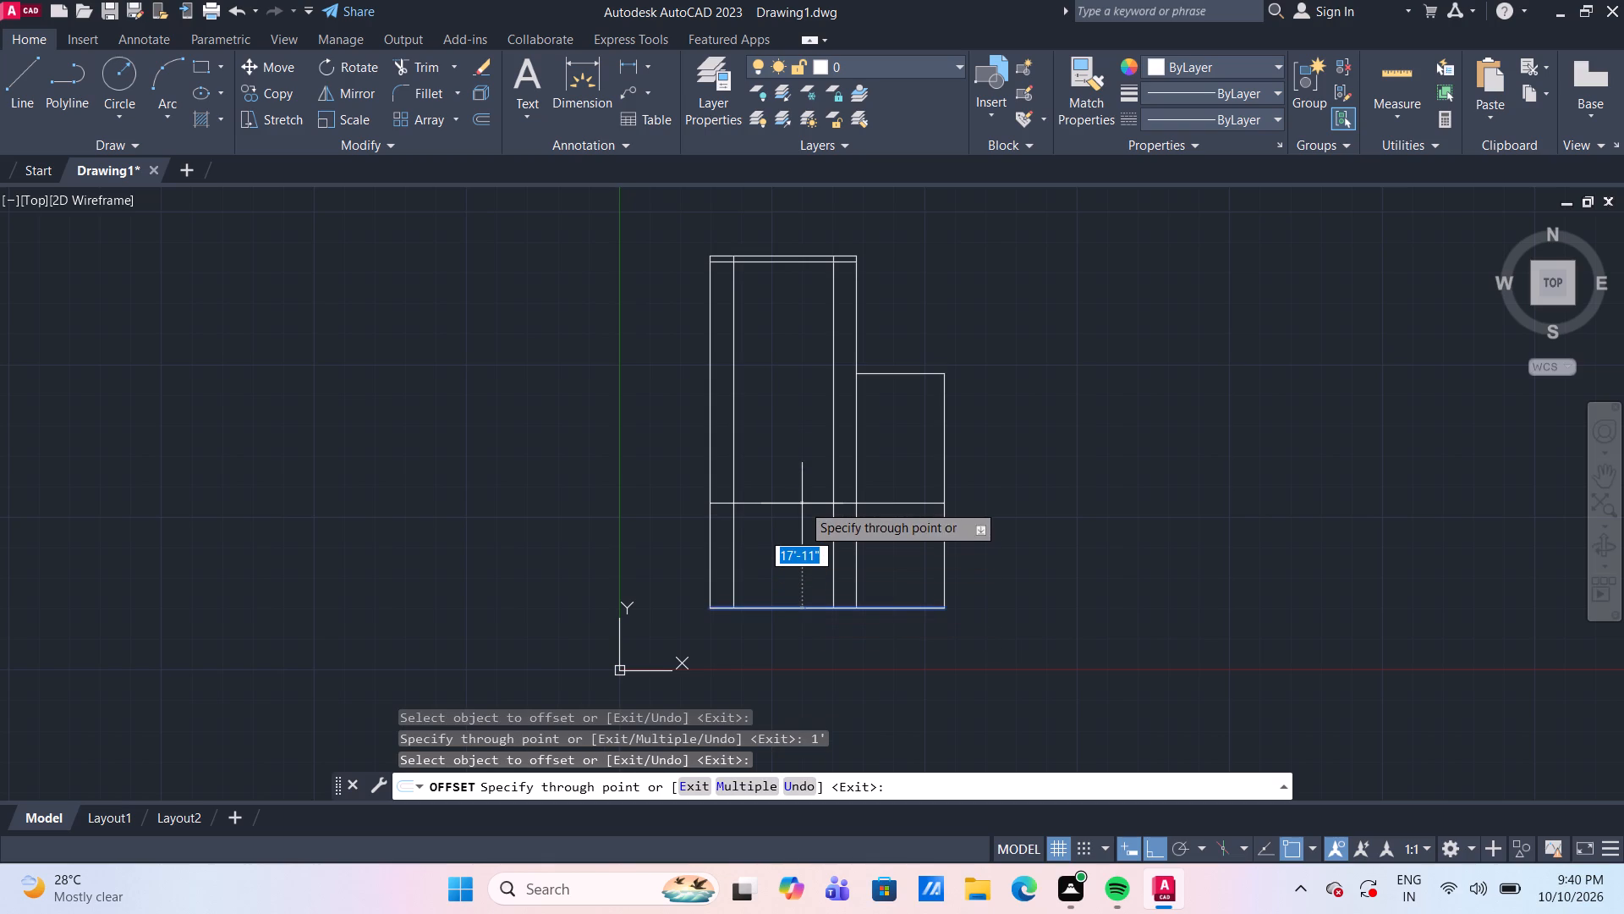
type("20'")
key("Return")
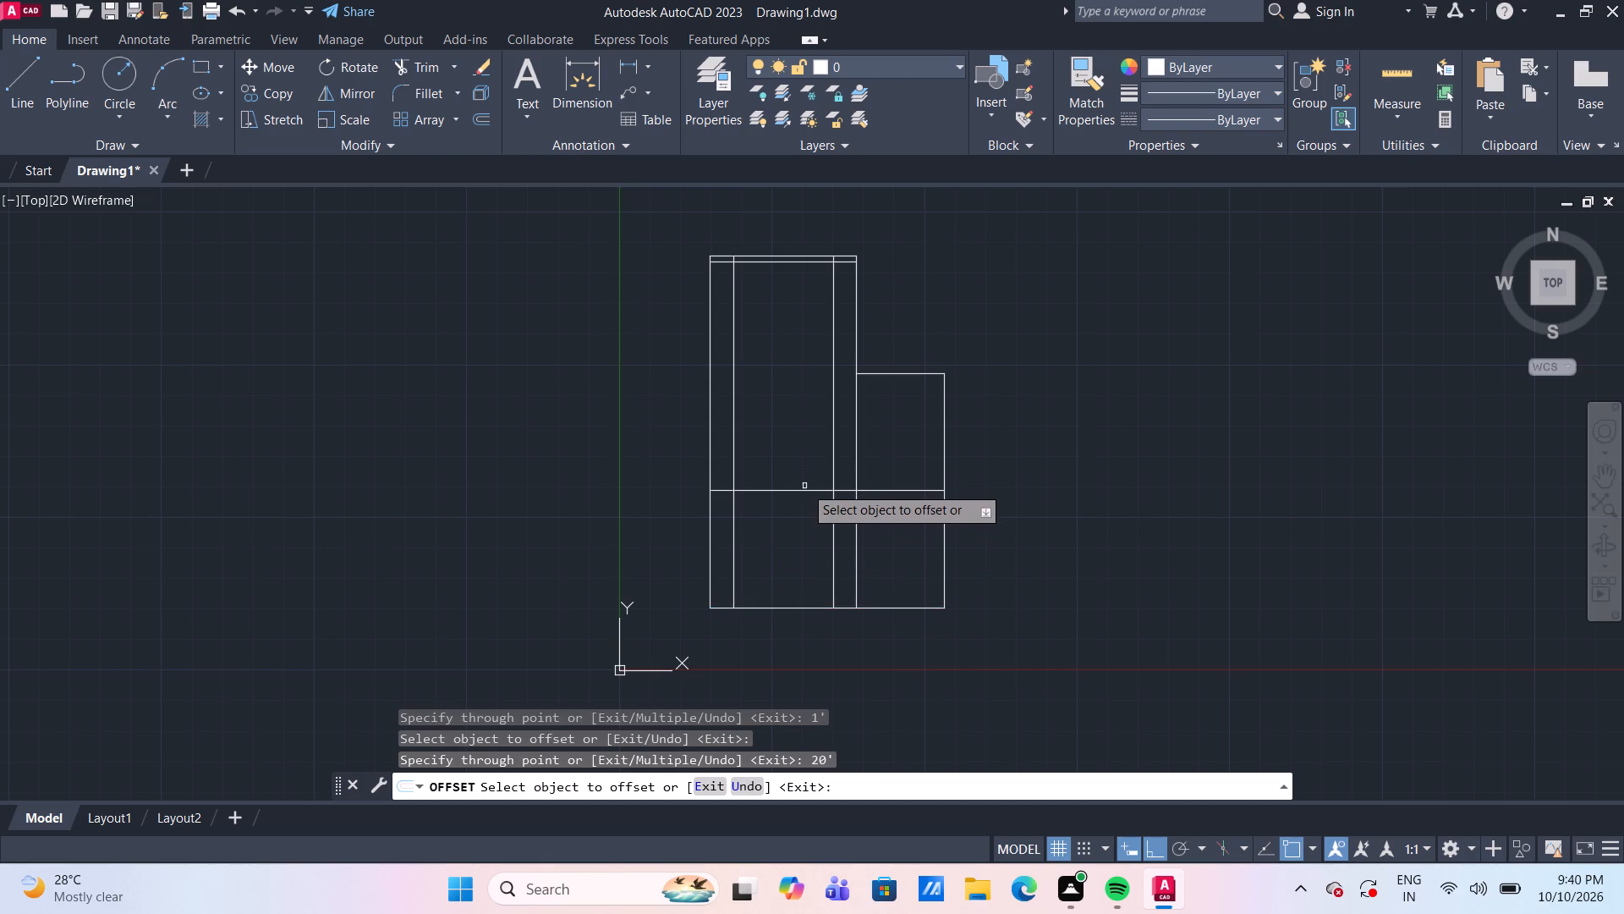
left_click(804, 490)
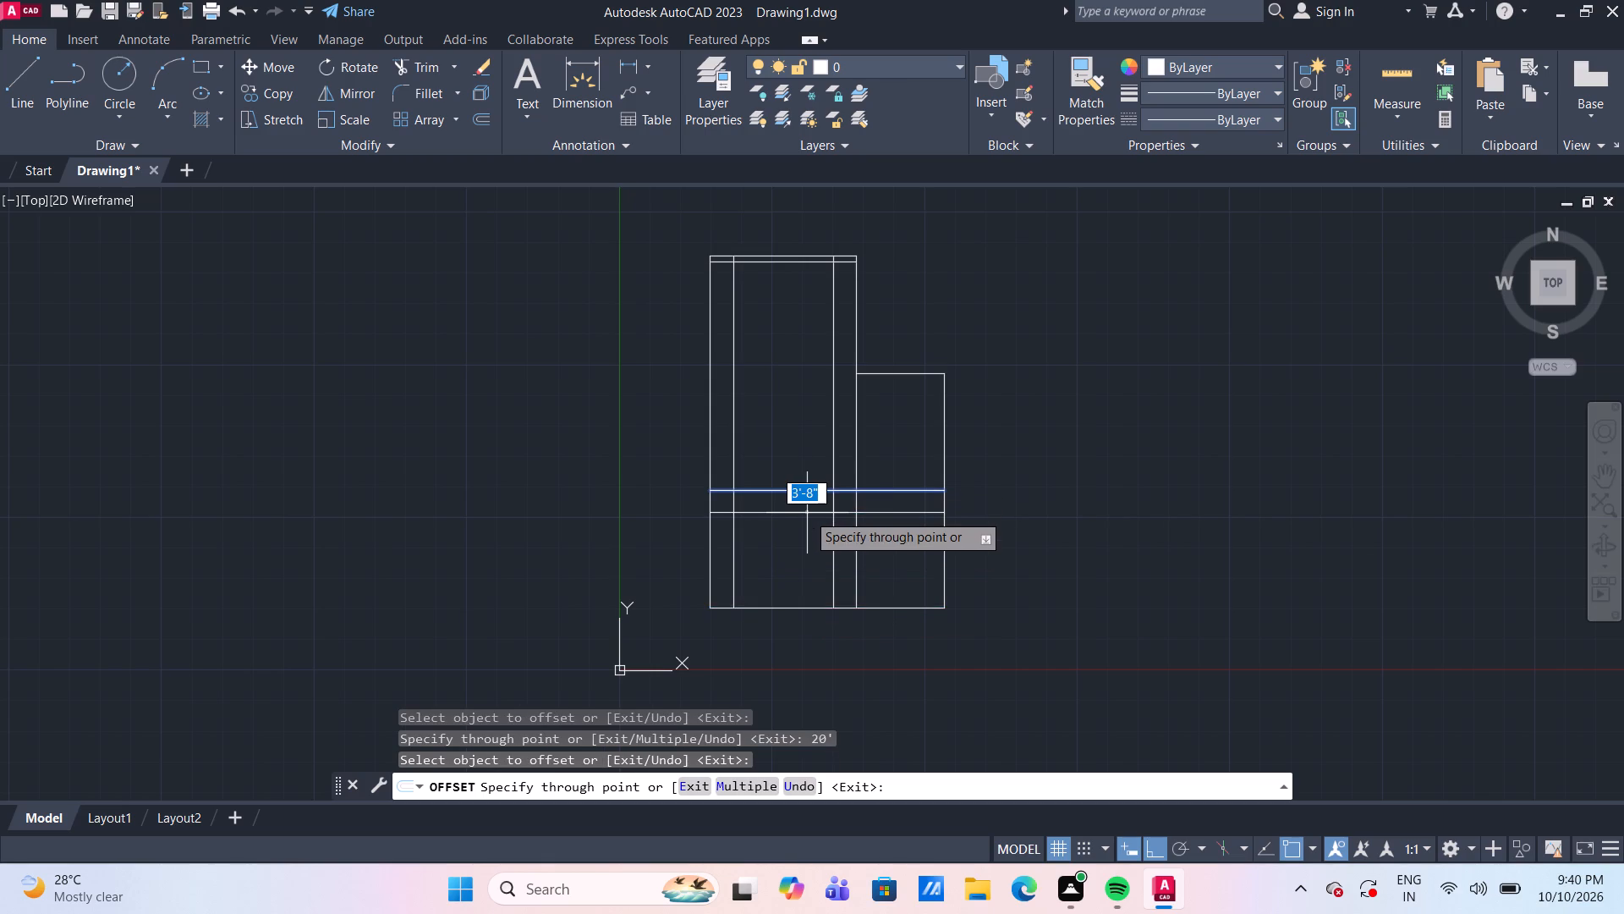
type("1'")
key("Return")
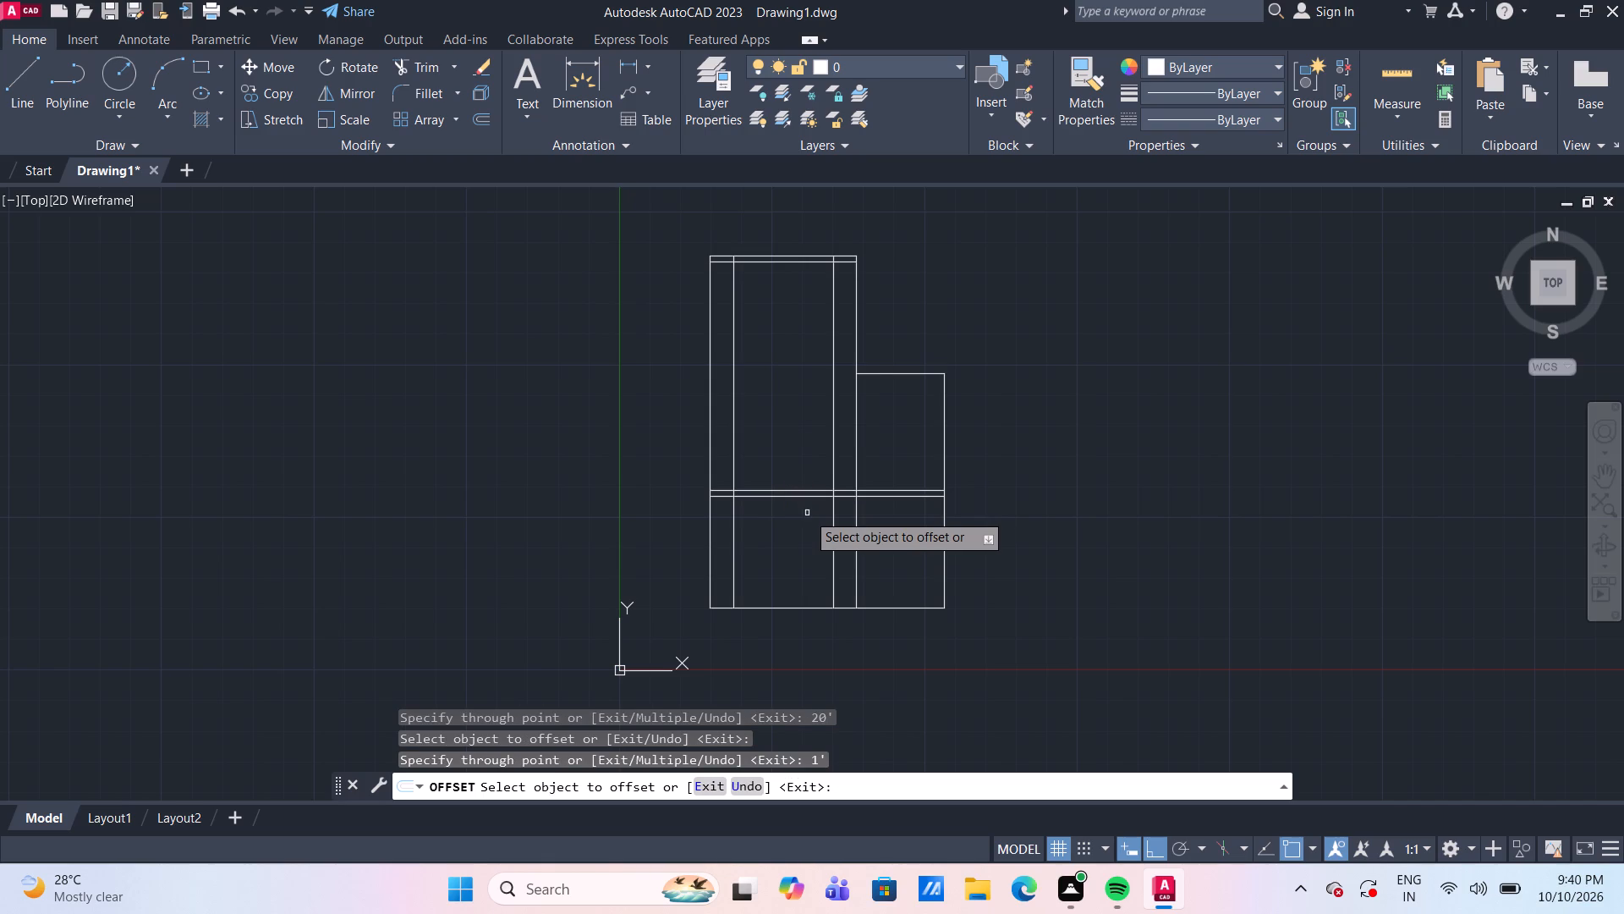
Offset the step's 15' top edge 1' downward and end the offset command.
left_click(882, 376)
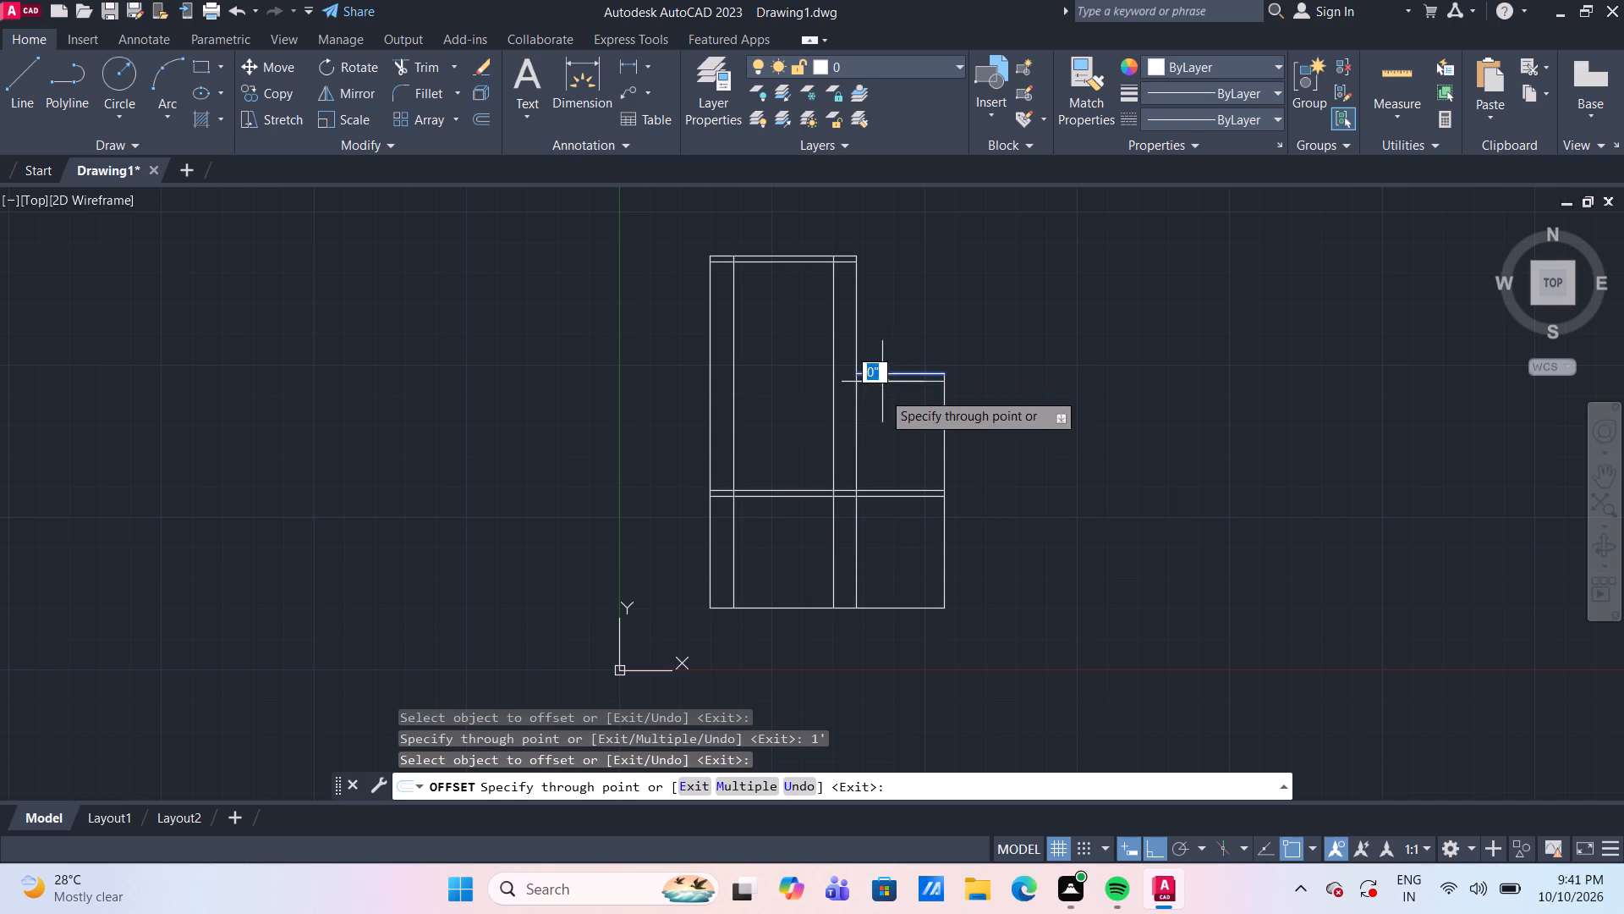
type("1'")
key("Return")
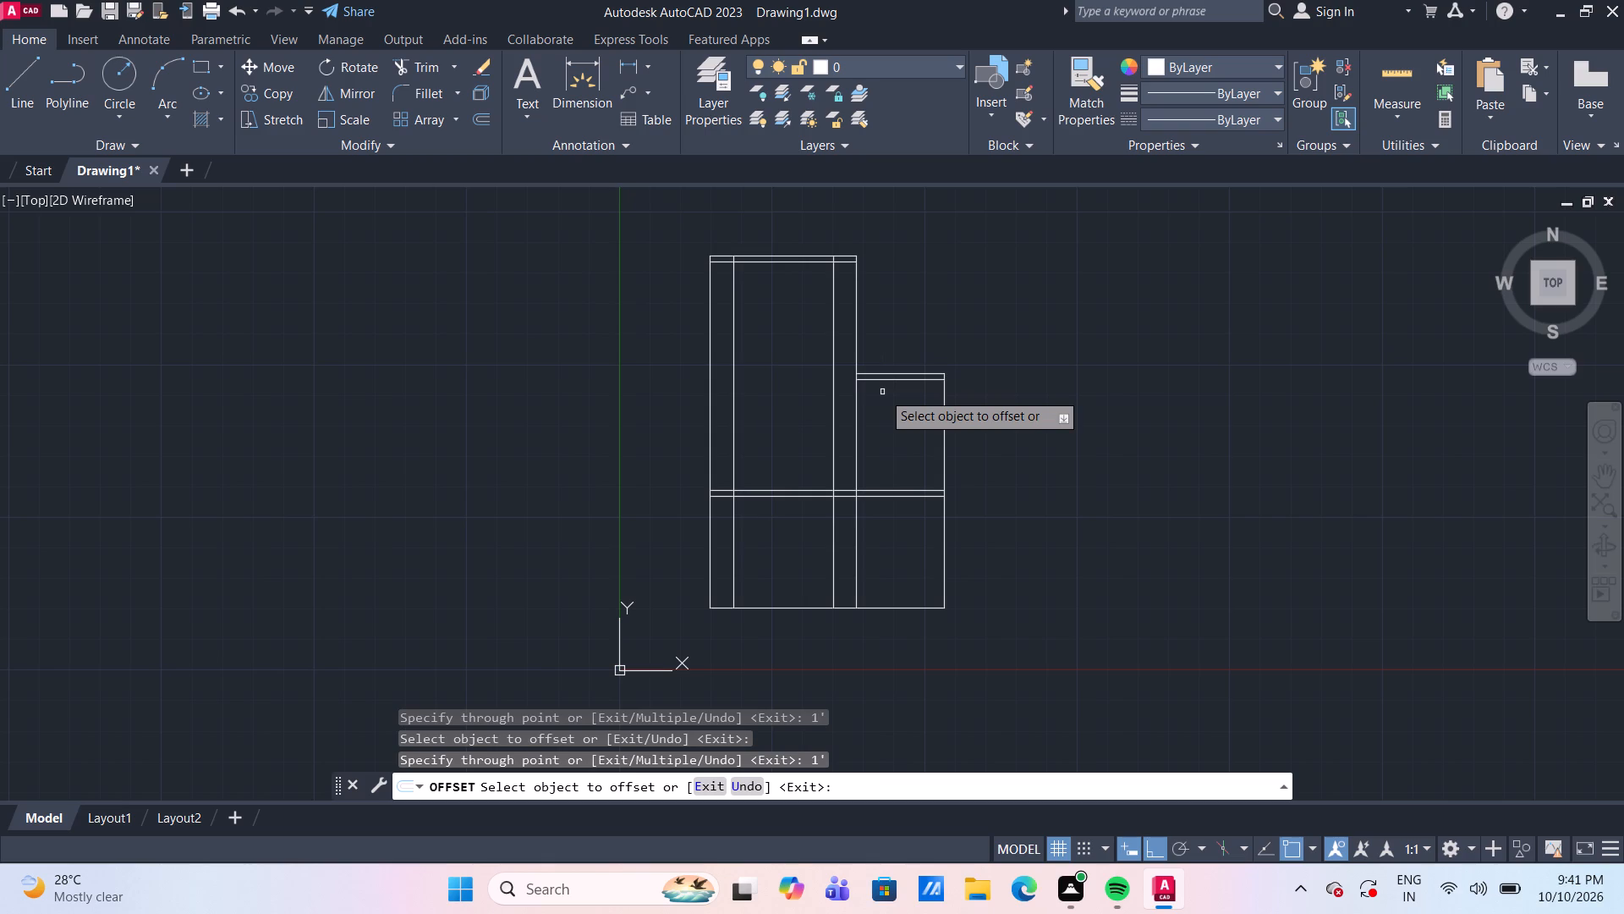
key("Escape")
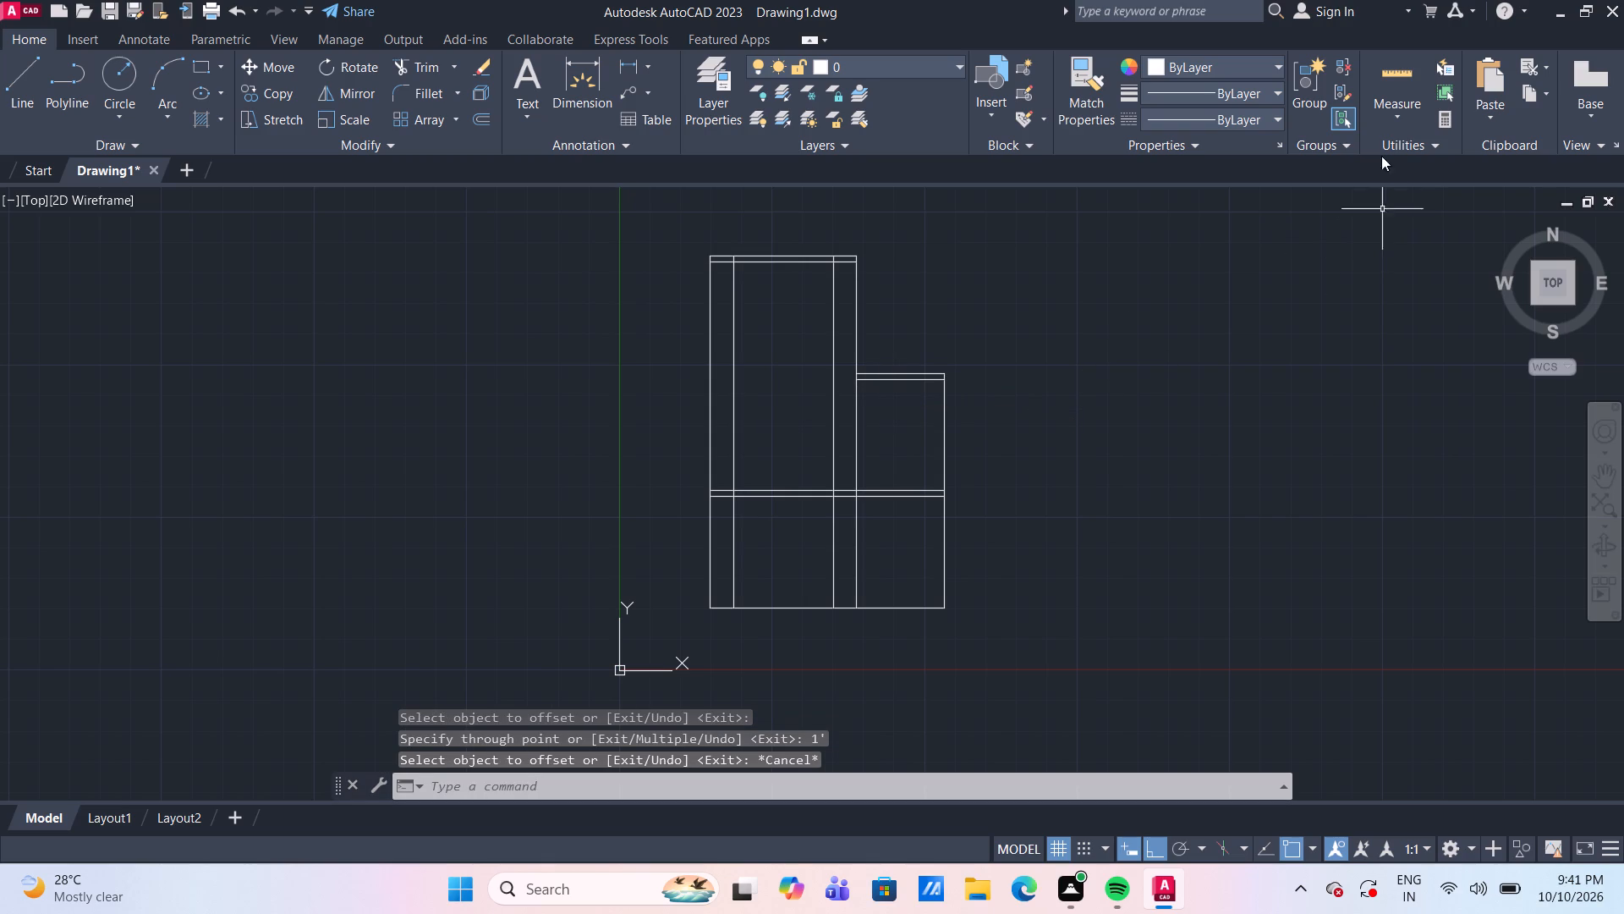
Quick-measure the upper room in the right wing, below the step's offset line.
left_click_drag(1396, 85, 1389, 97)
left_click(1394, 83)
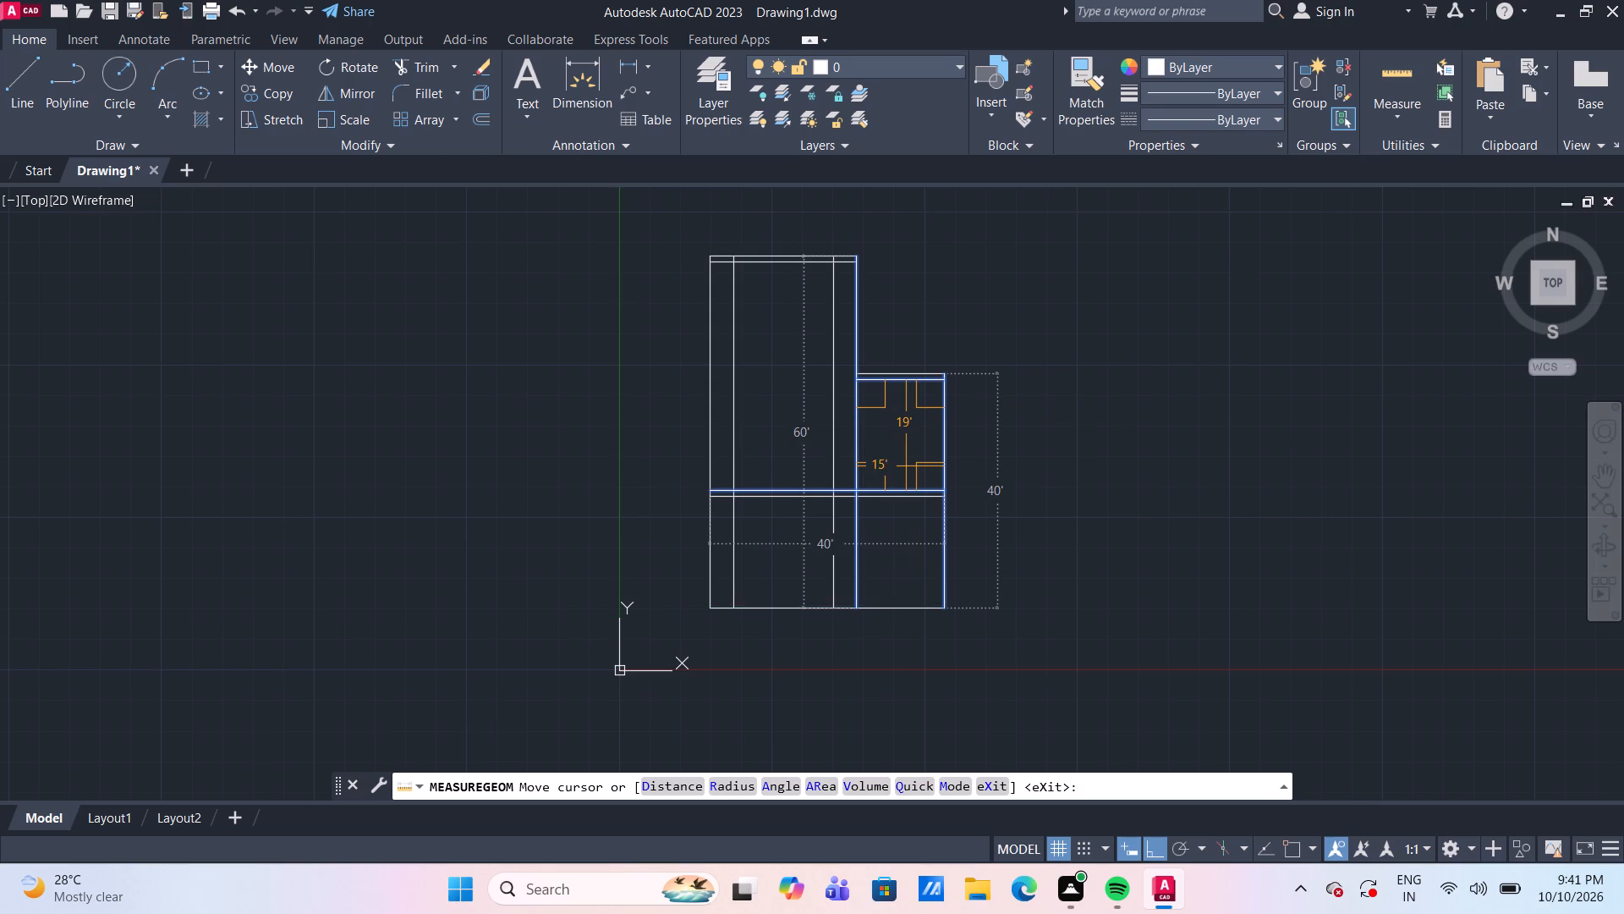
scroll(838, 341, "up", 1)
key("Escape")
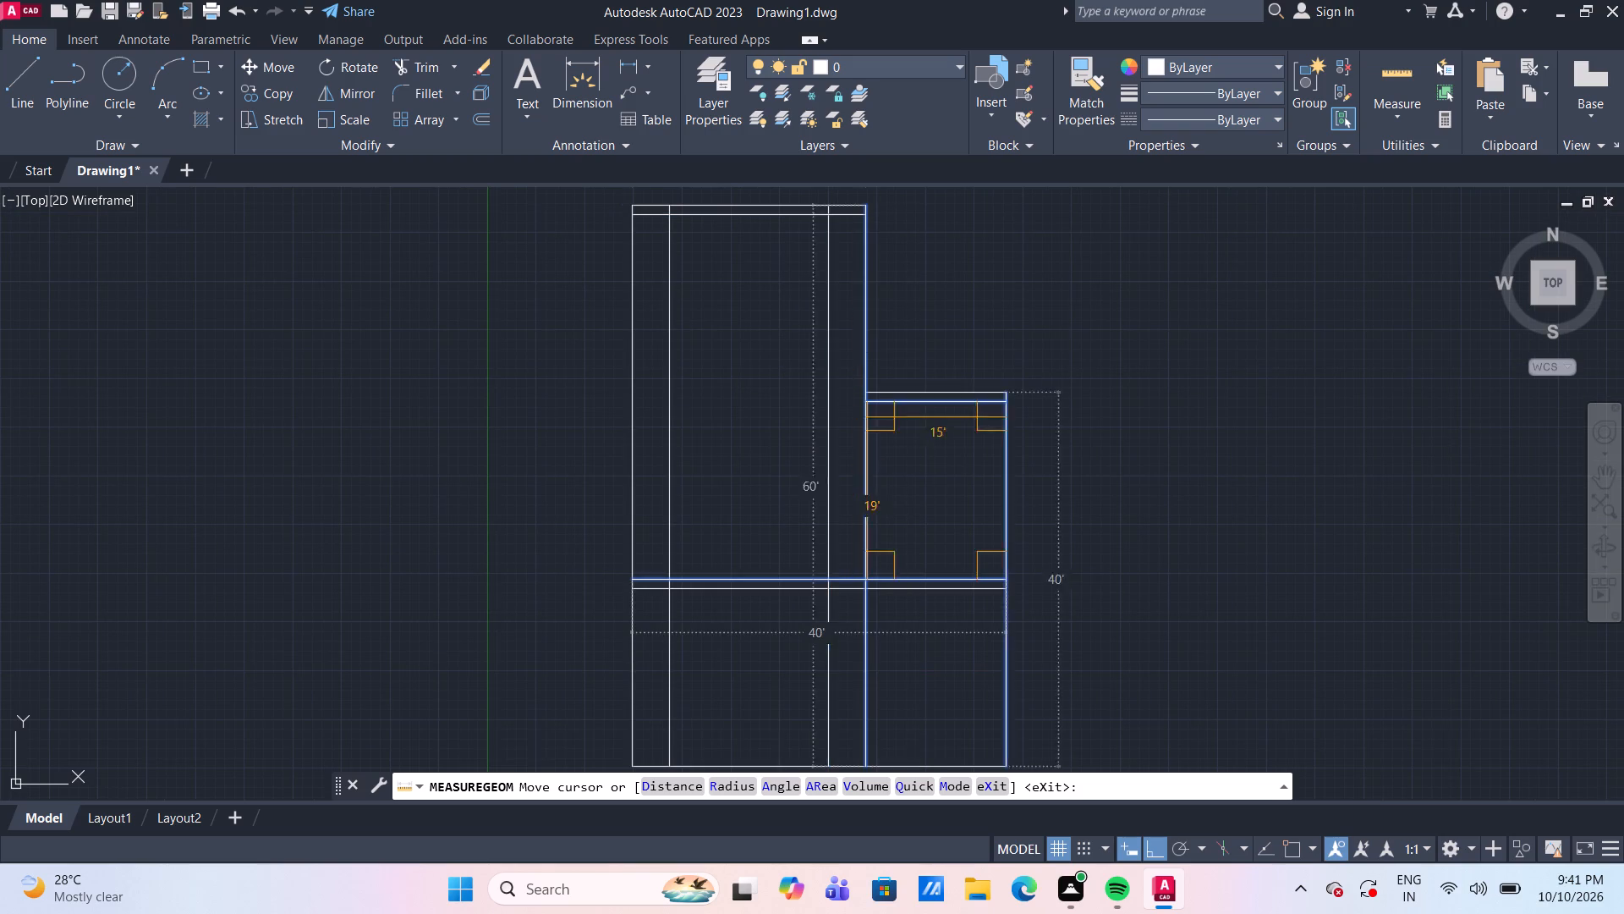
Extend the step's lower offset line left to the nearest interior vertical line, across the 4' strip.
type("tr")
key("space")
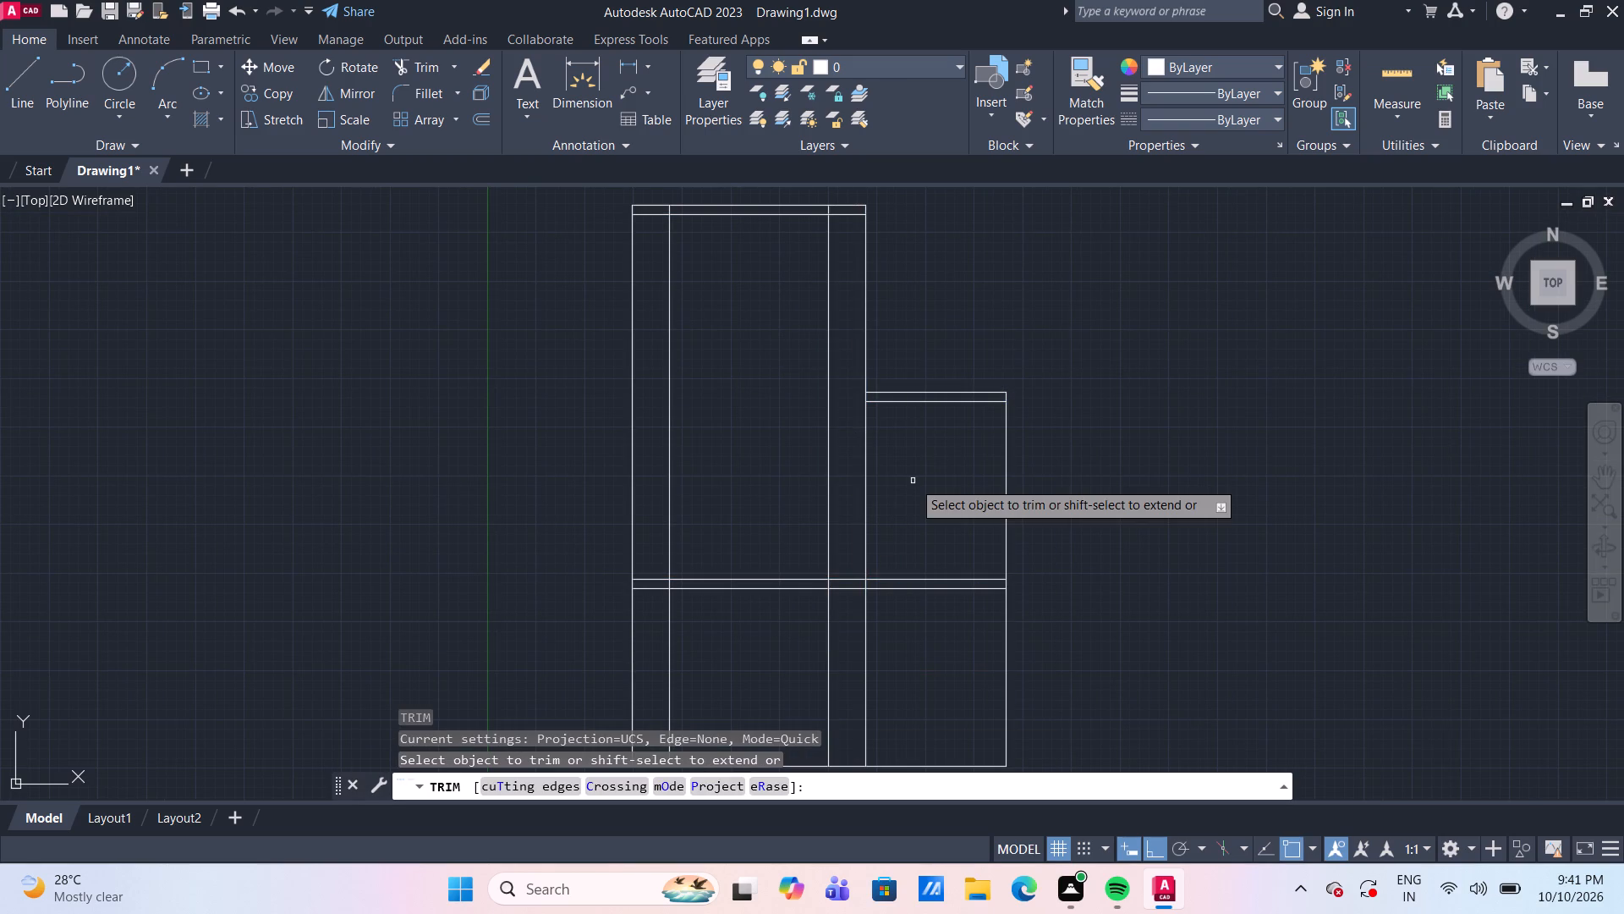
left_click(915, 403, "shift")
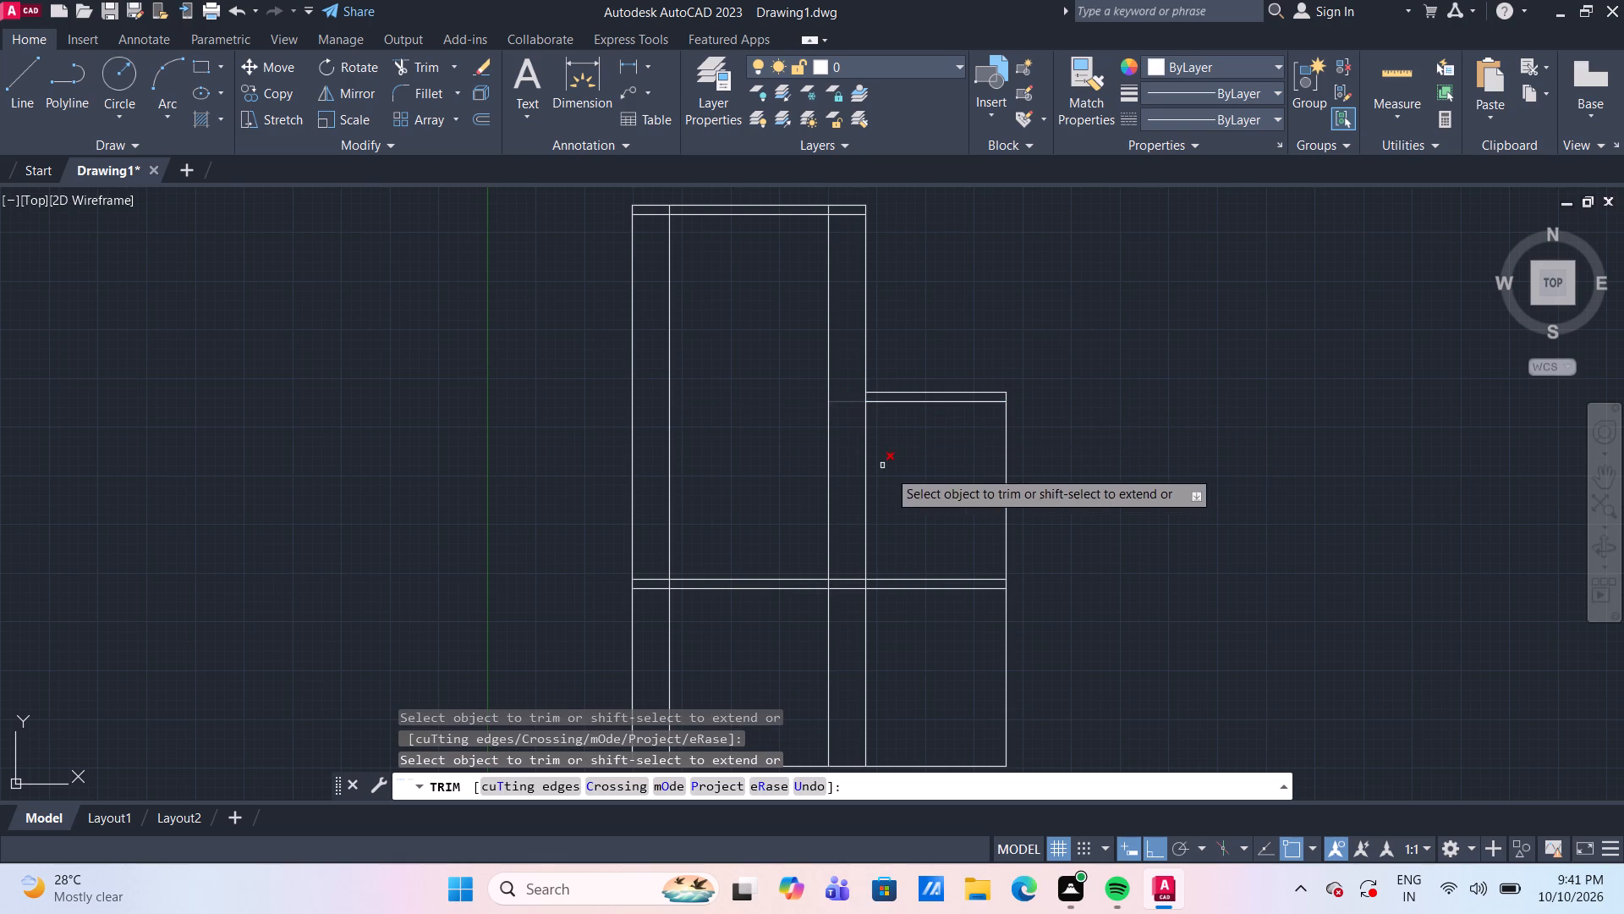
key("Escape")
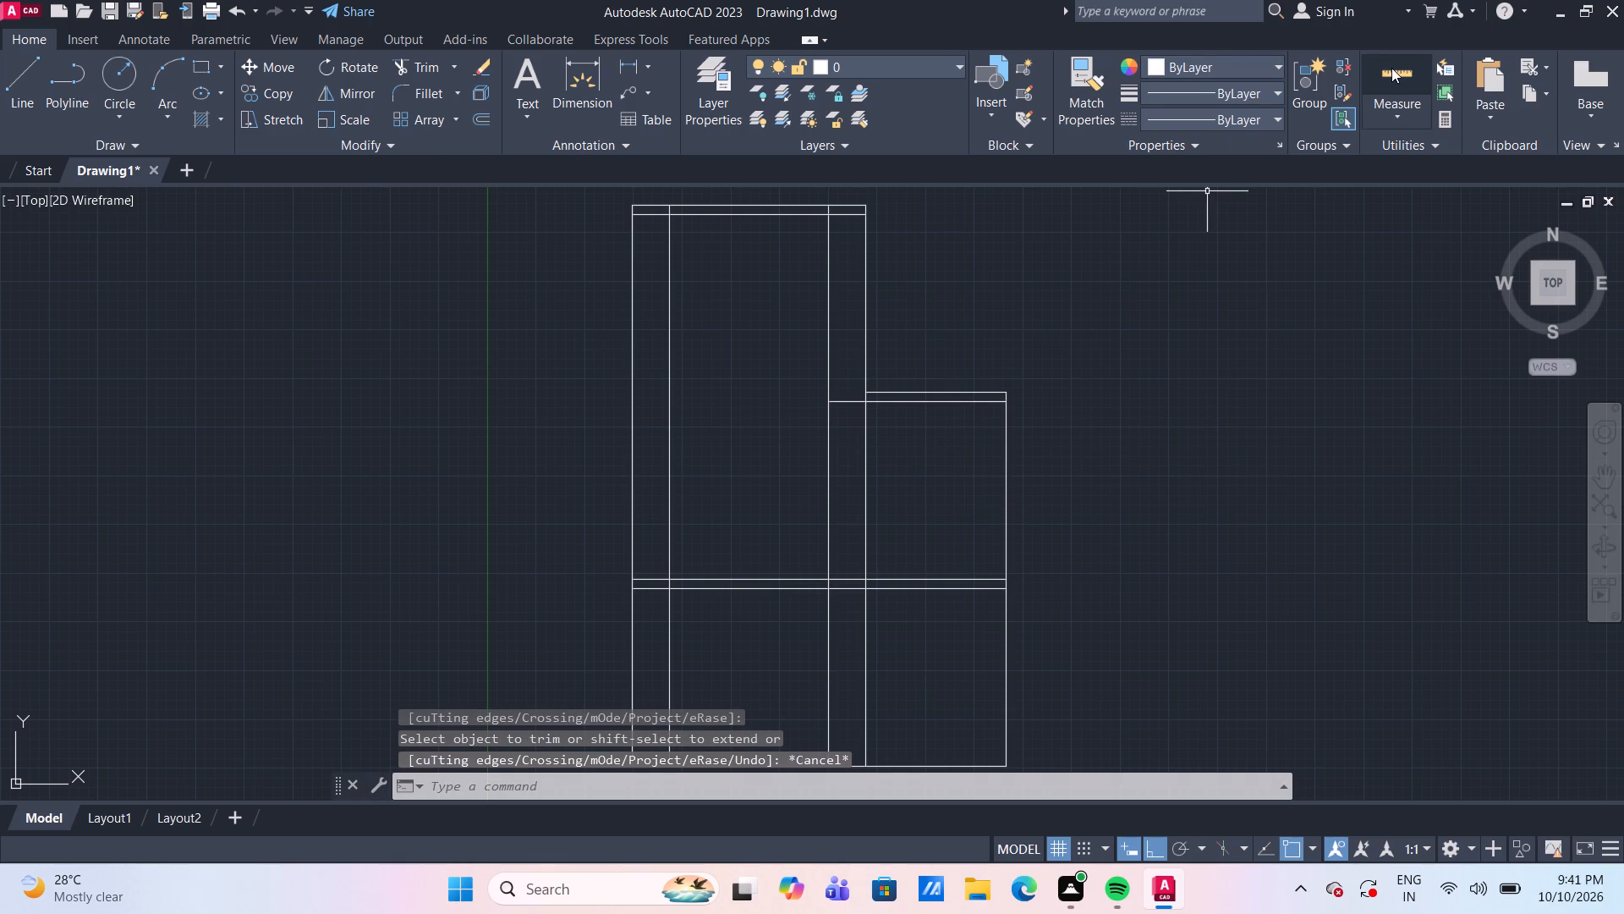
Quick-measure the upper part of the 4' strip, above the extended horizontal line.
left_click(1391, 68)
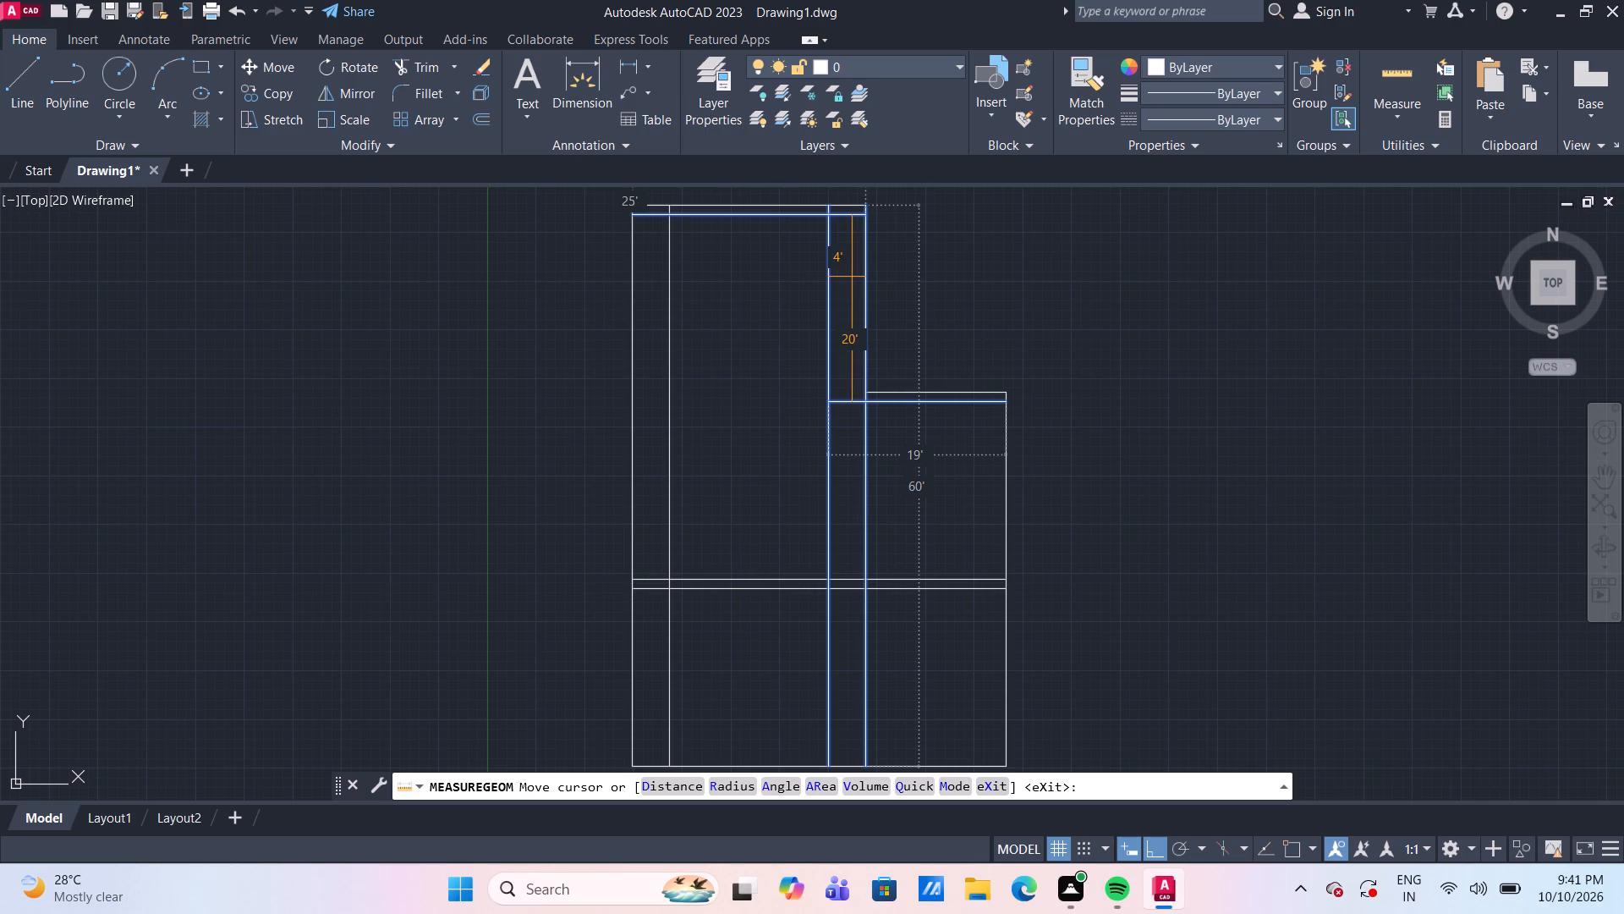
key("Escape")
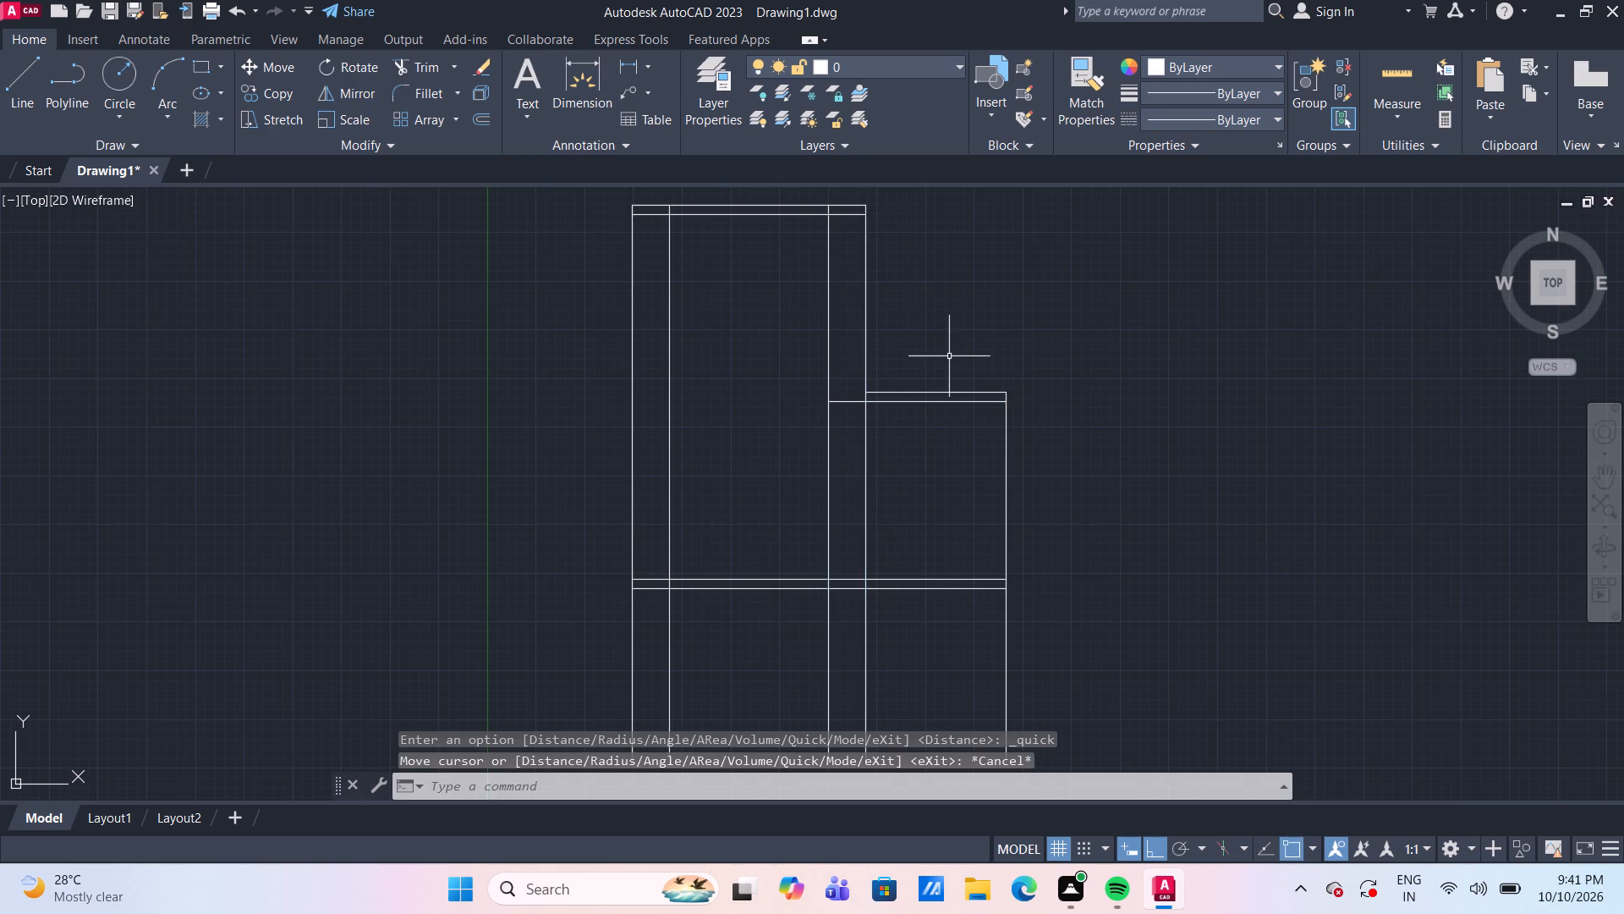
Extend the step's lower line left across the central bay and its top edge left across the adjoining 4' strip.
type("tr")
key("space")
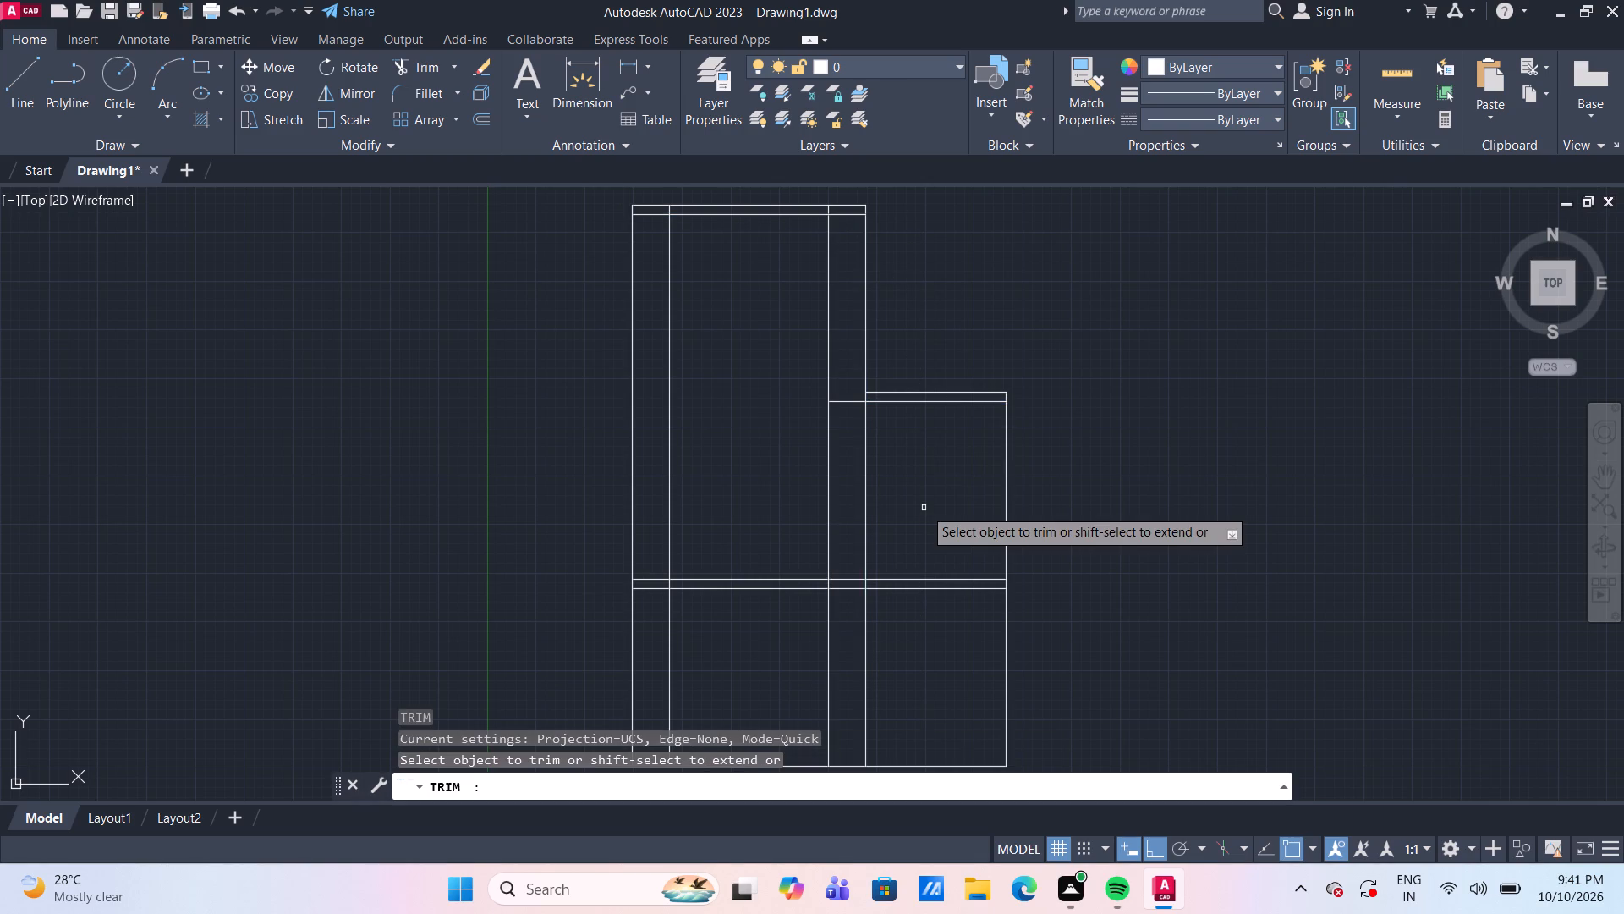
left_click(897, 404, "shift")
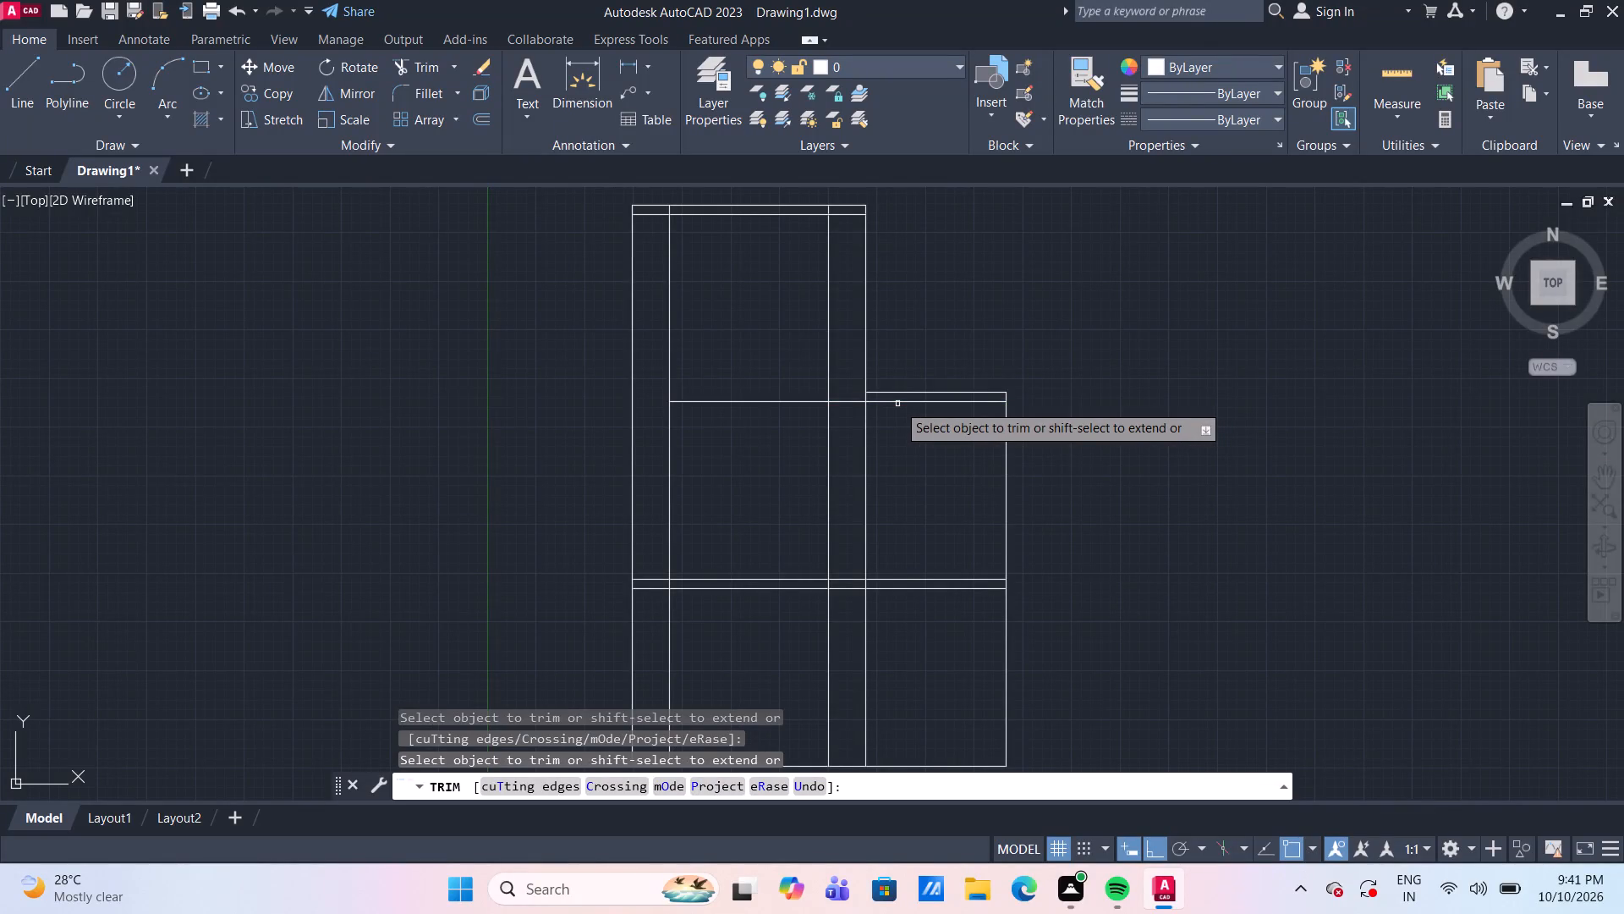
left_click(908, 391, "shift")
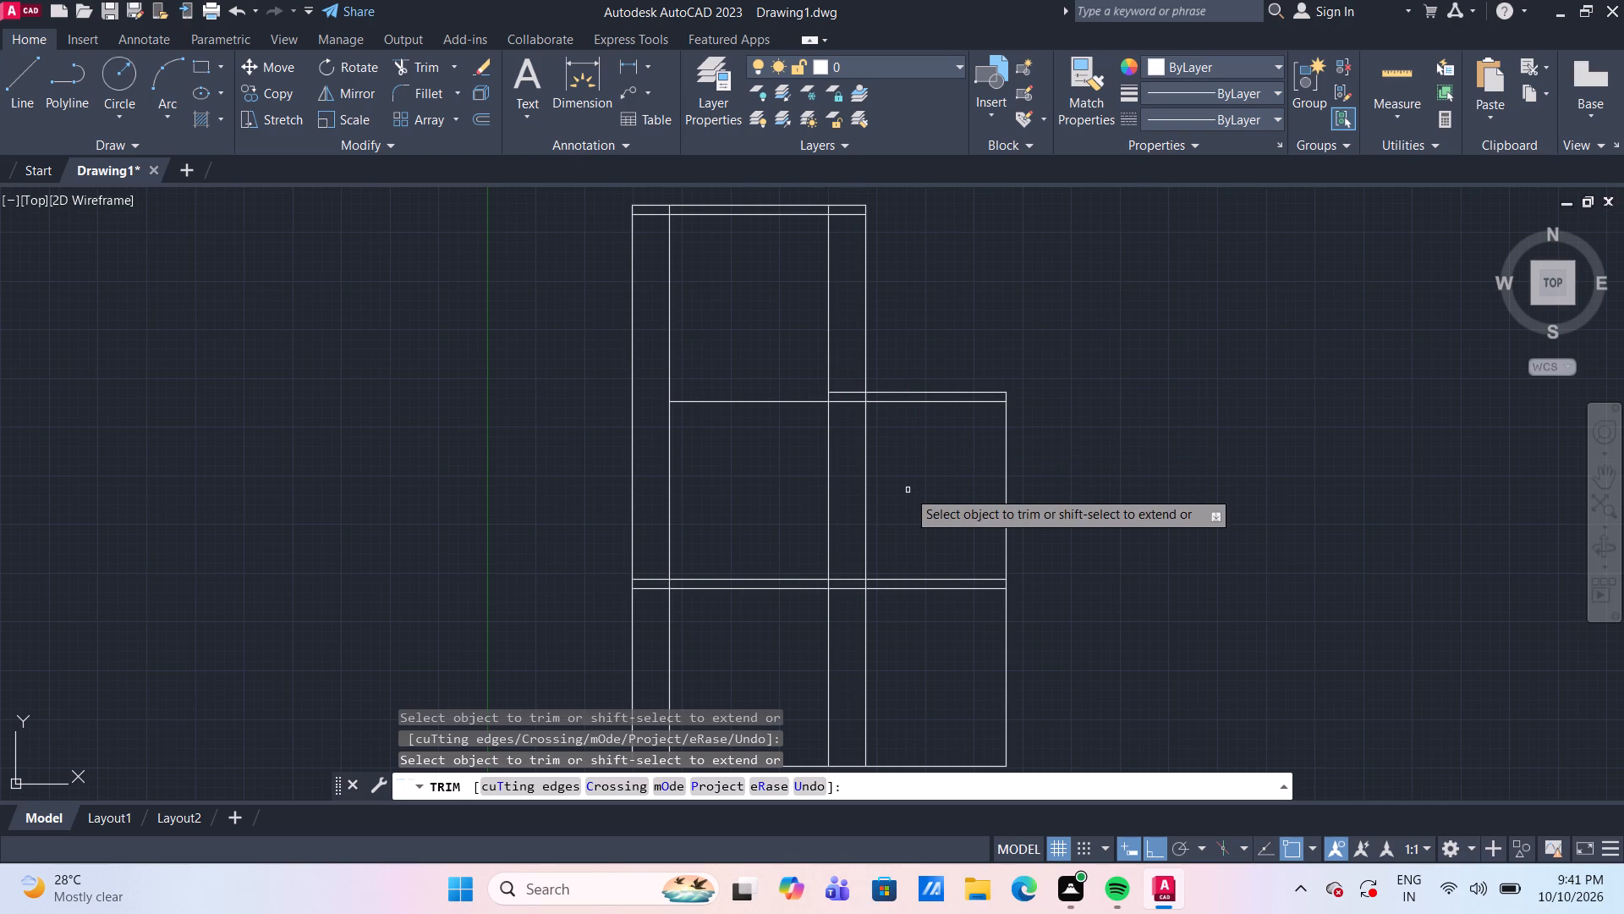
Trim the three horizontal lines out of the wide central bay and the mid-height pair out of the left 4' strip.
left_click_drag(739, 365, 740, 364)
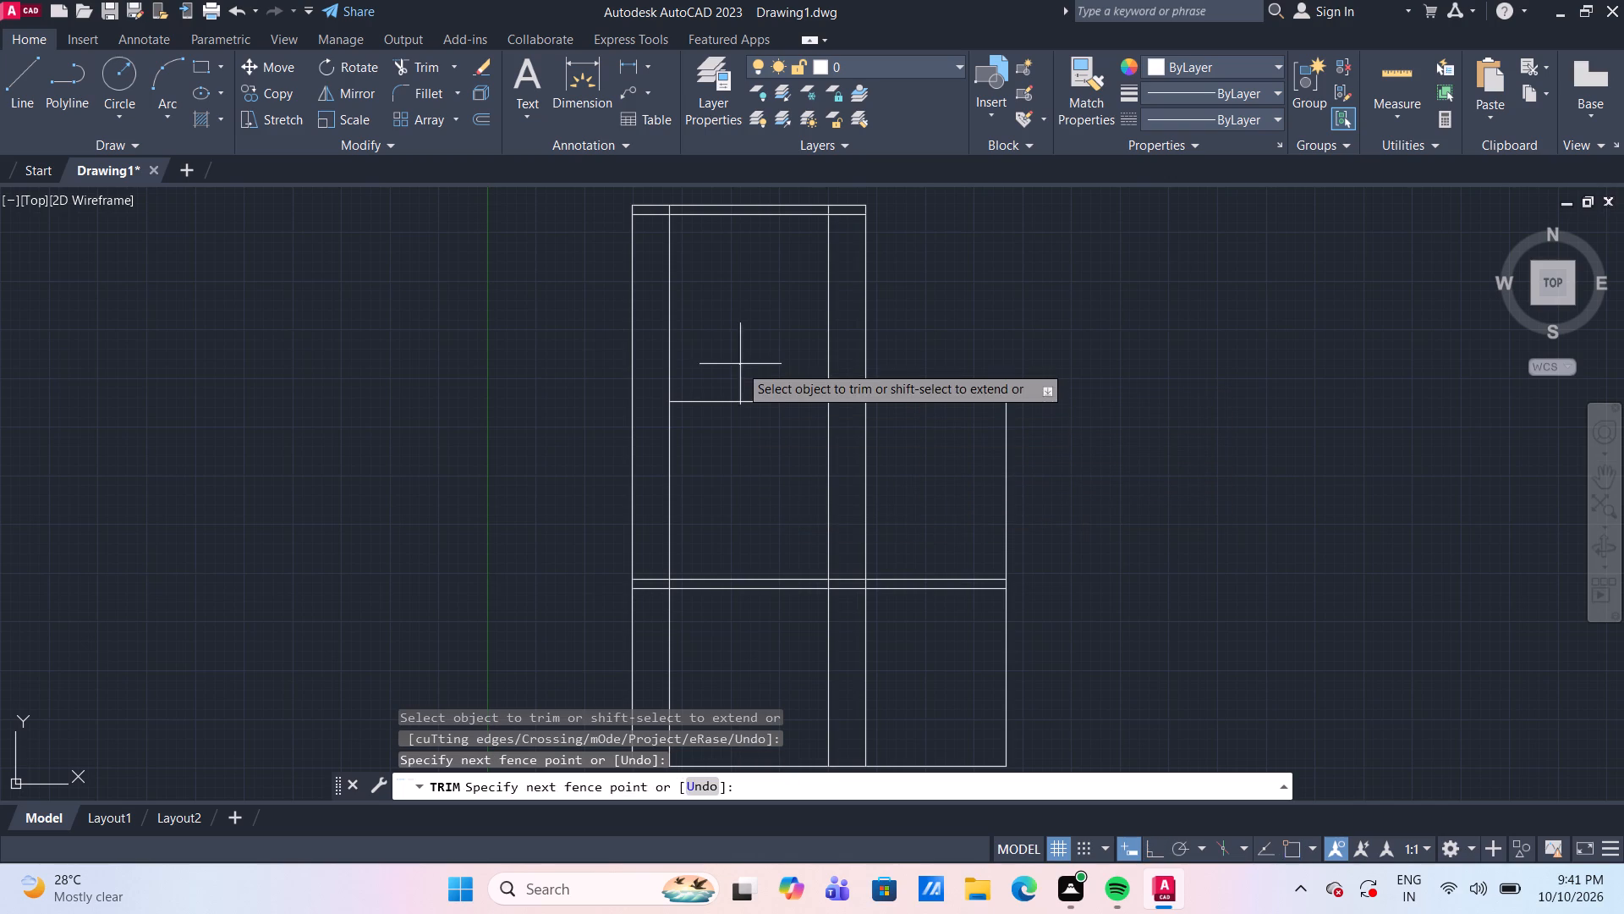
left_click_drag(740, 364, 746, 374)
left_click_drag(770, 664, 758, 649)
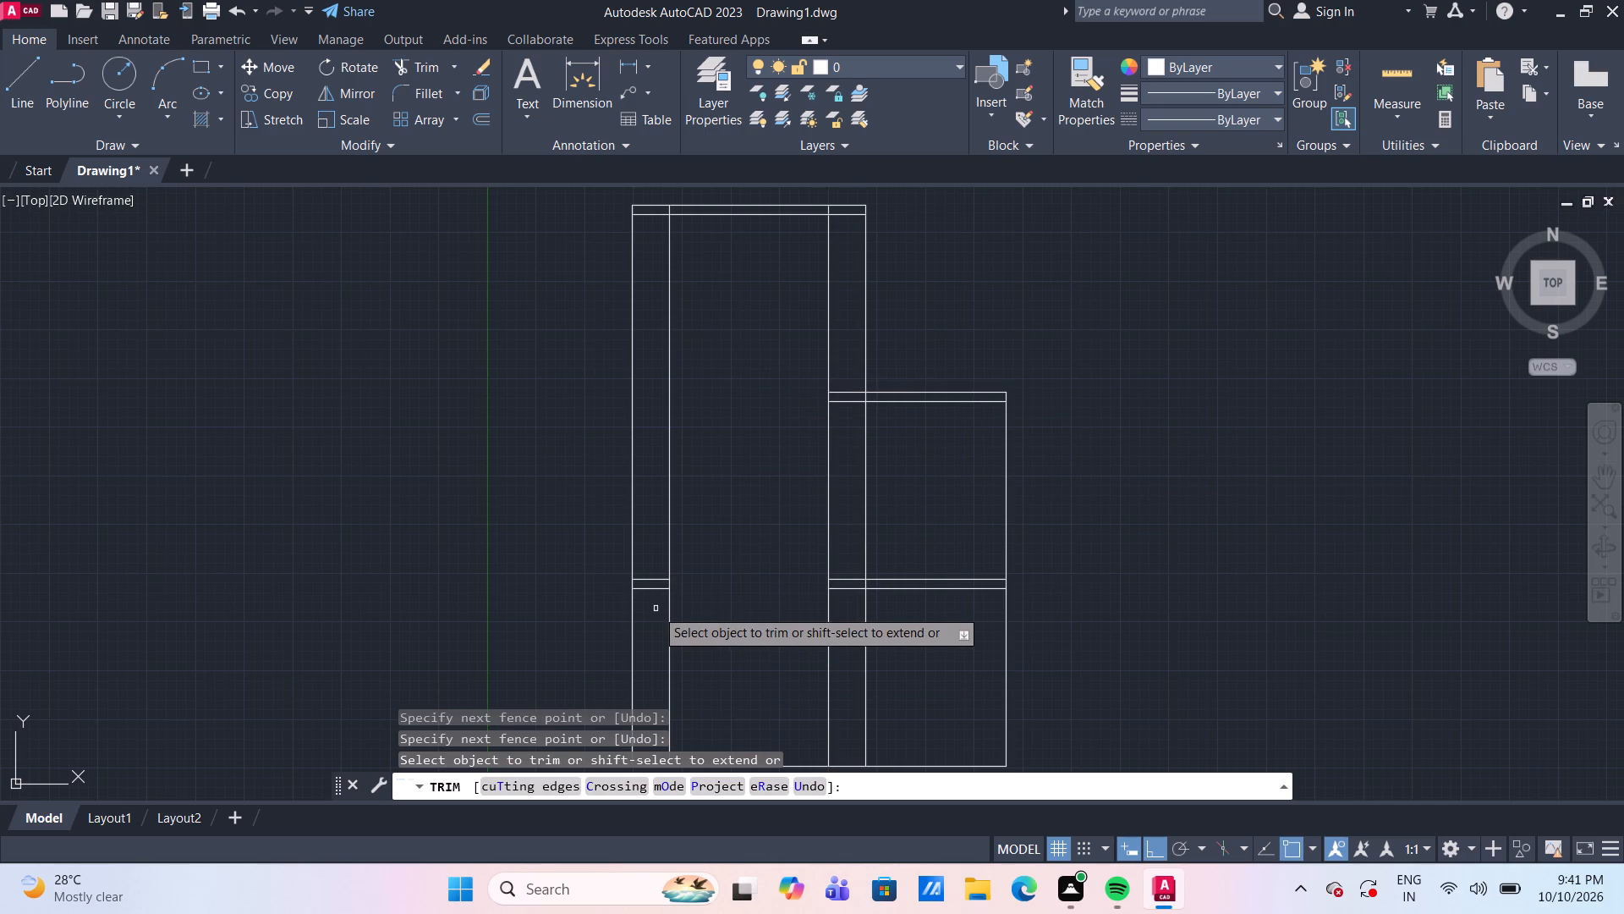
left_click(656, 608)
left_click(656, 527)
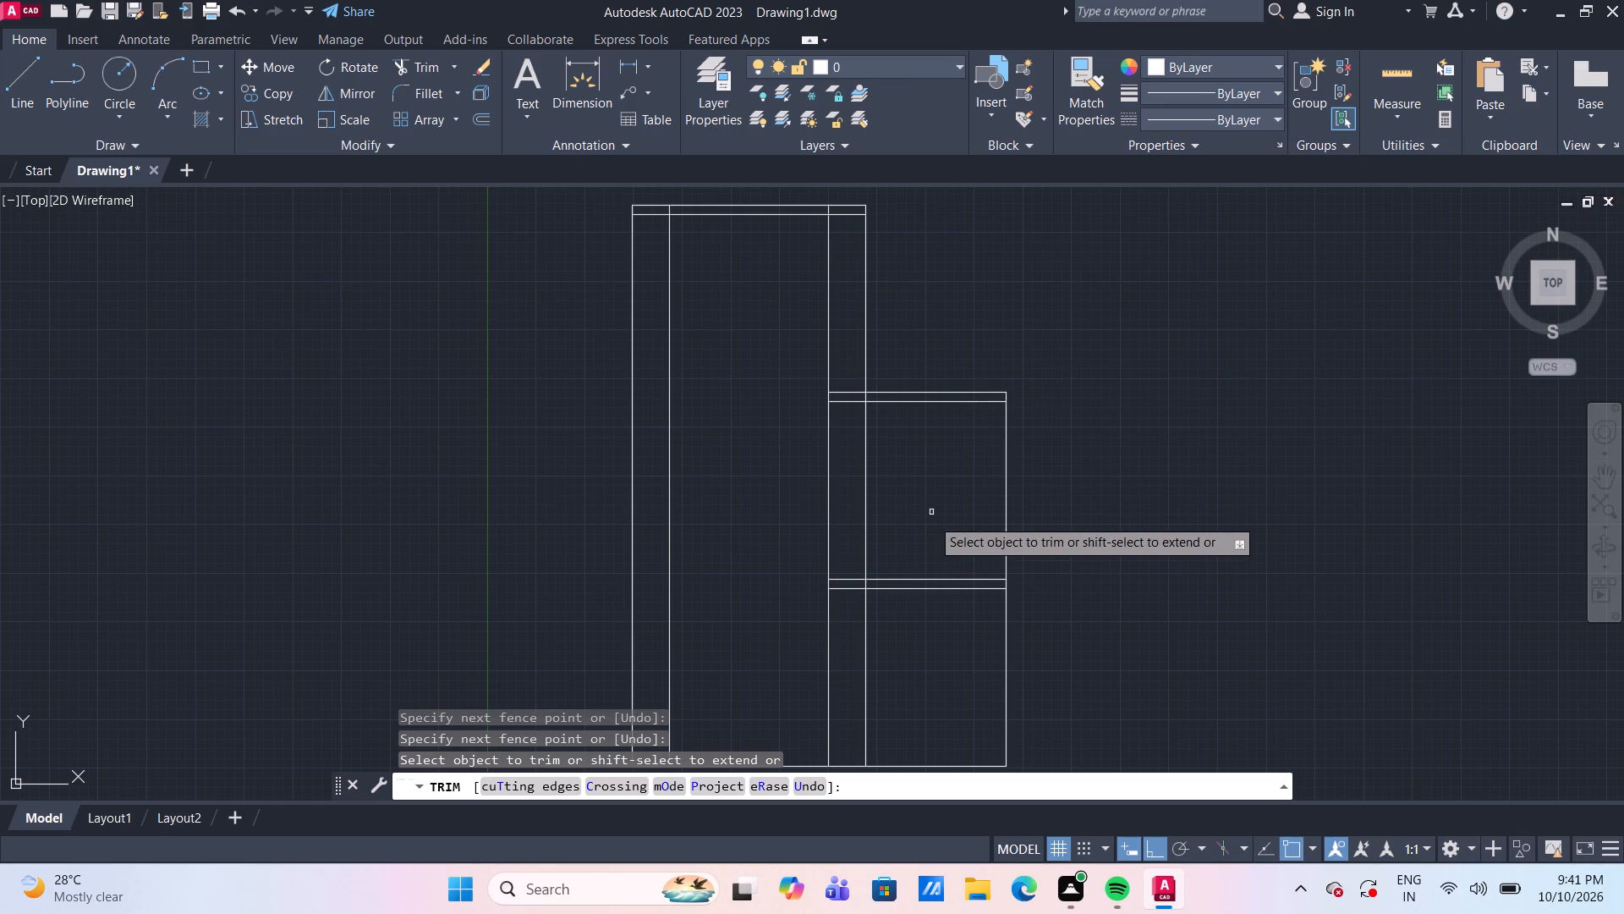
Trim the step-aligned vertical line out of the two 1' bands, at mid-height and at the step's top edge.
middle_click_drag(932, 515, 938, 493)
scroll(875, 561, "up", 2)
left_click(862, 562)
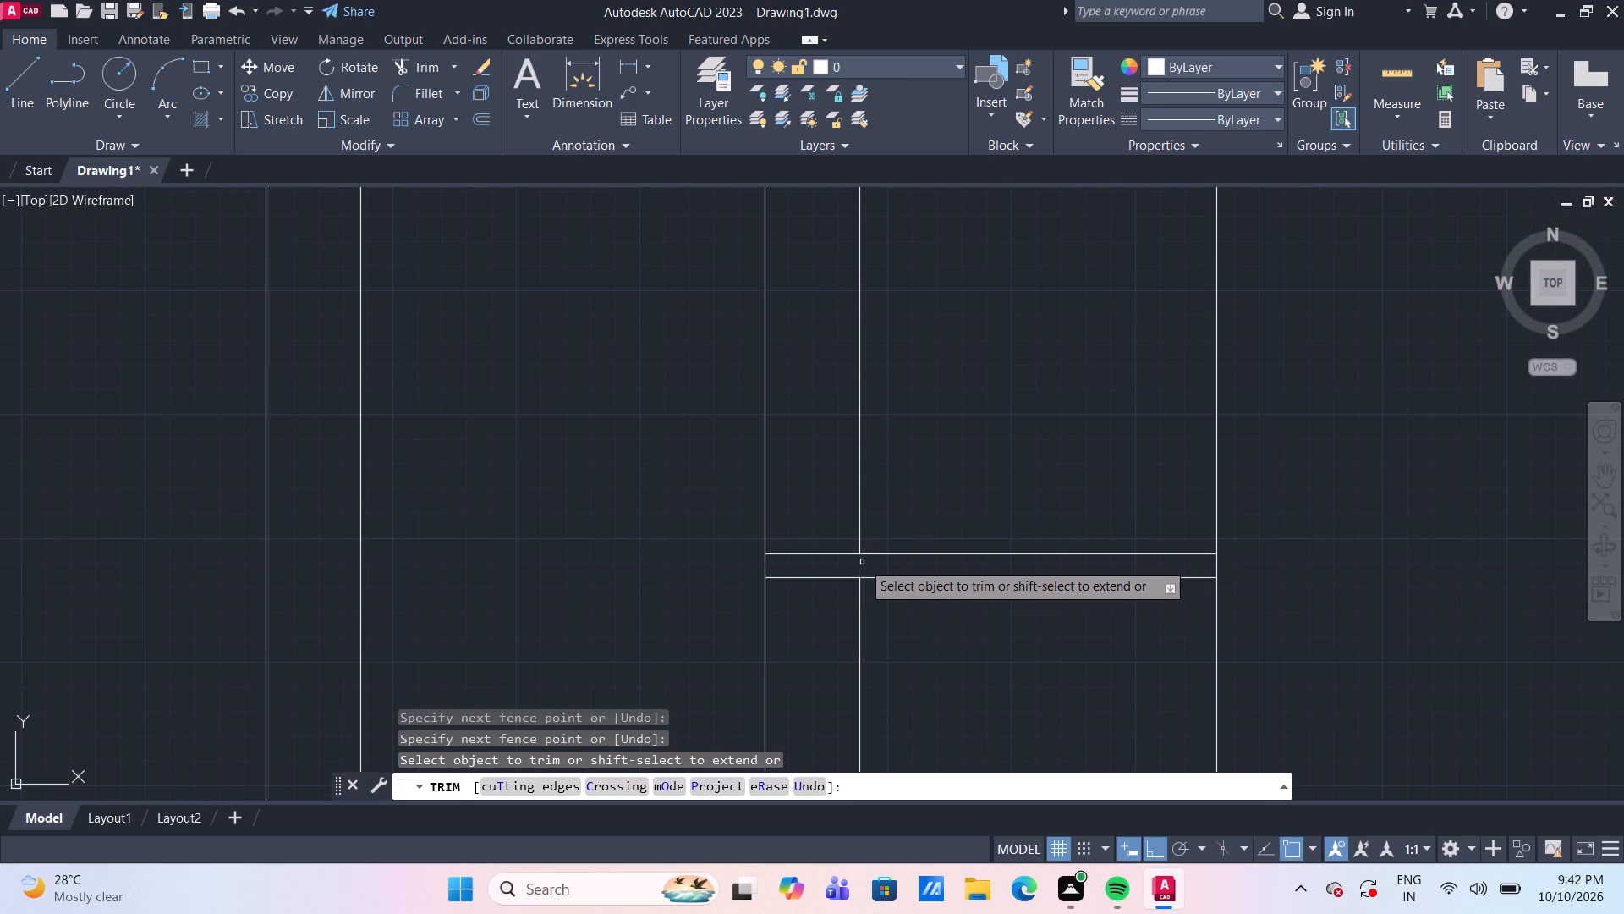
scroll(881, 535, "down", 3)
scroll(878, 385, "up", 3)
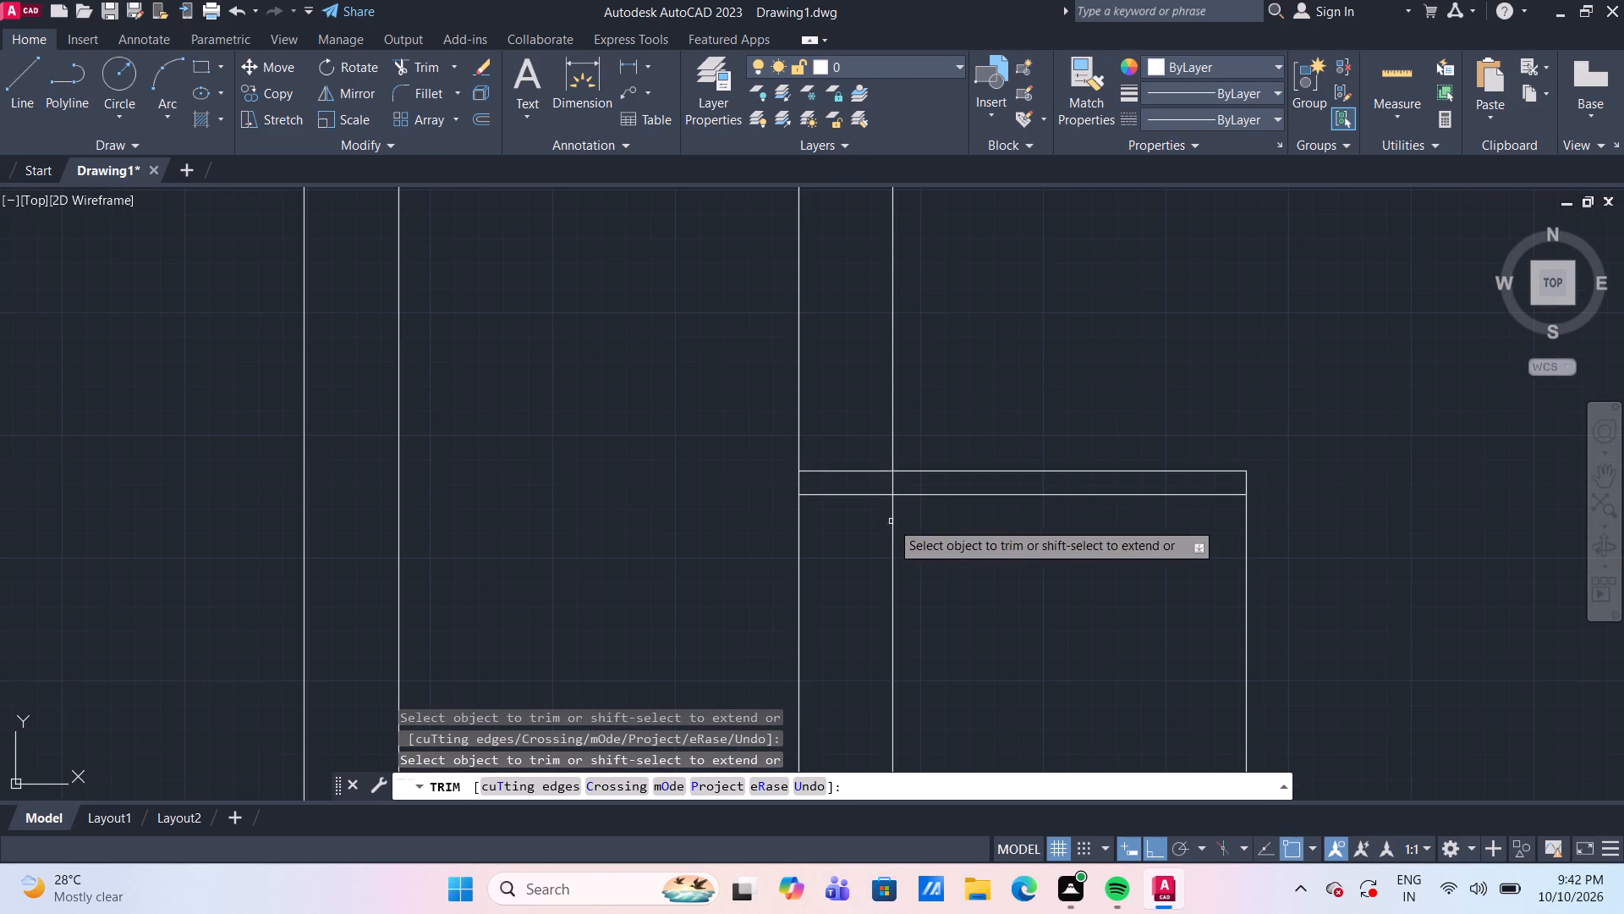
left_click(892, 478)
scroll(892, 478, "down", 3)
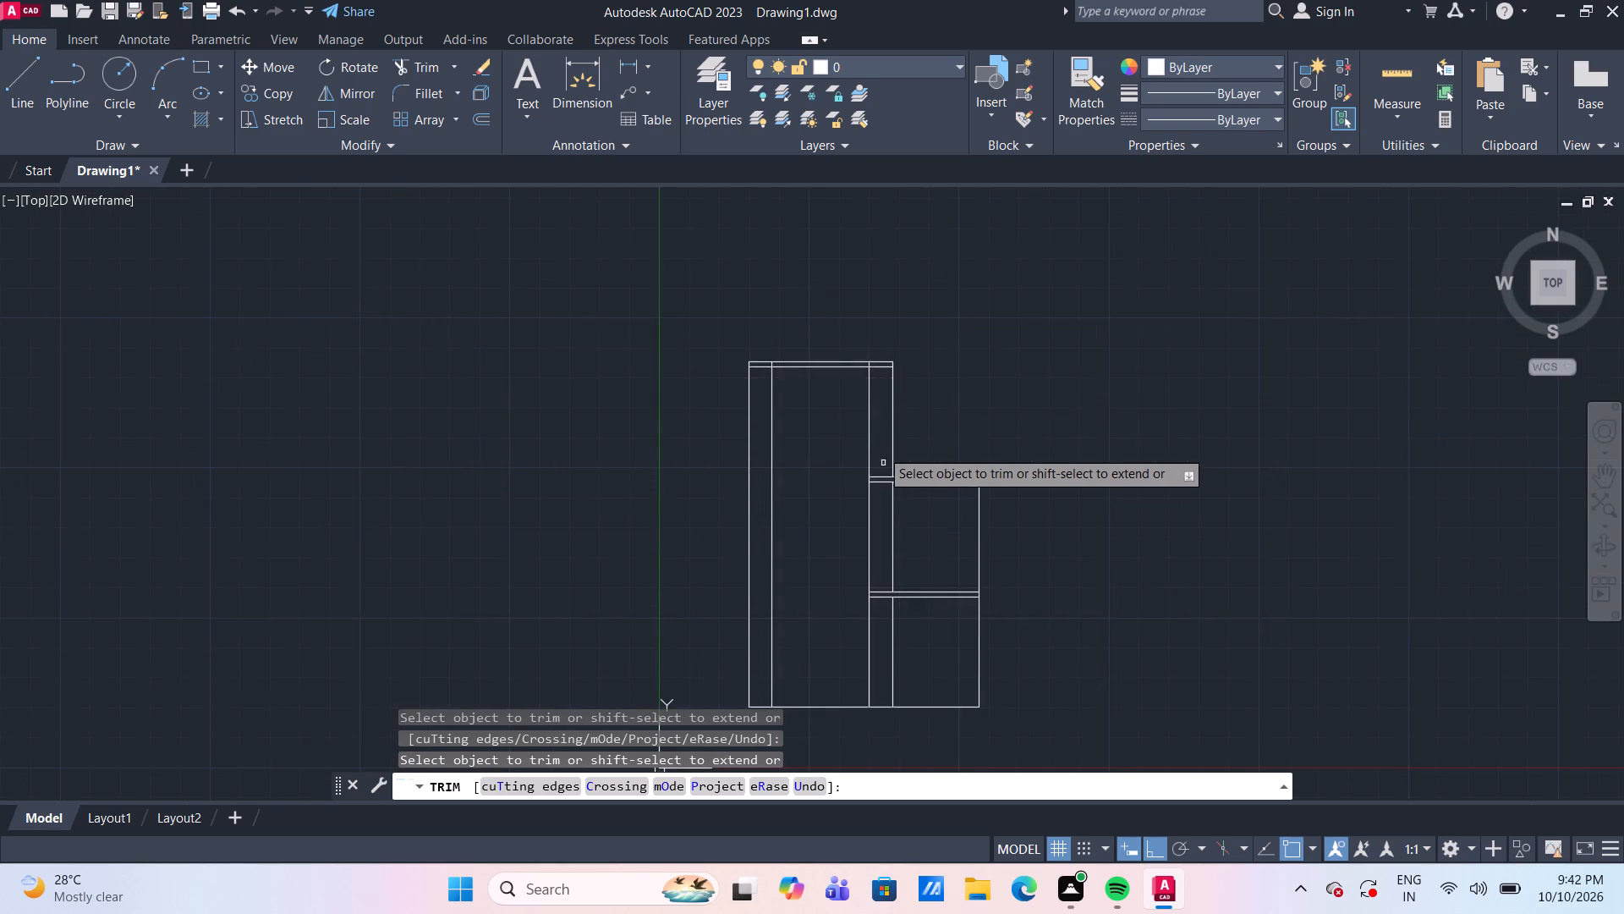
Trim both inner vertical lines out of the top 1' band, and the band's lower line out of the left 4' strip.
scroll(863, 366, "up", 4)
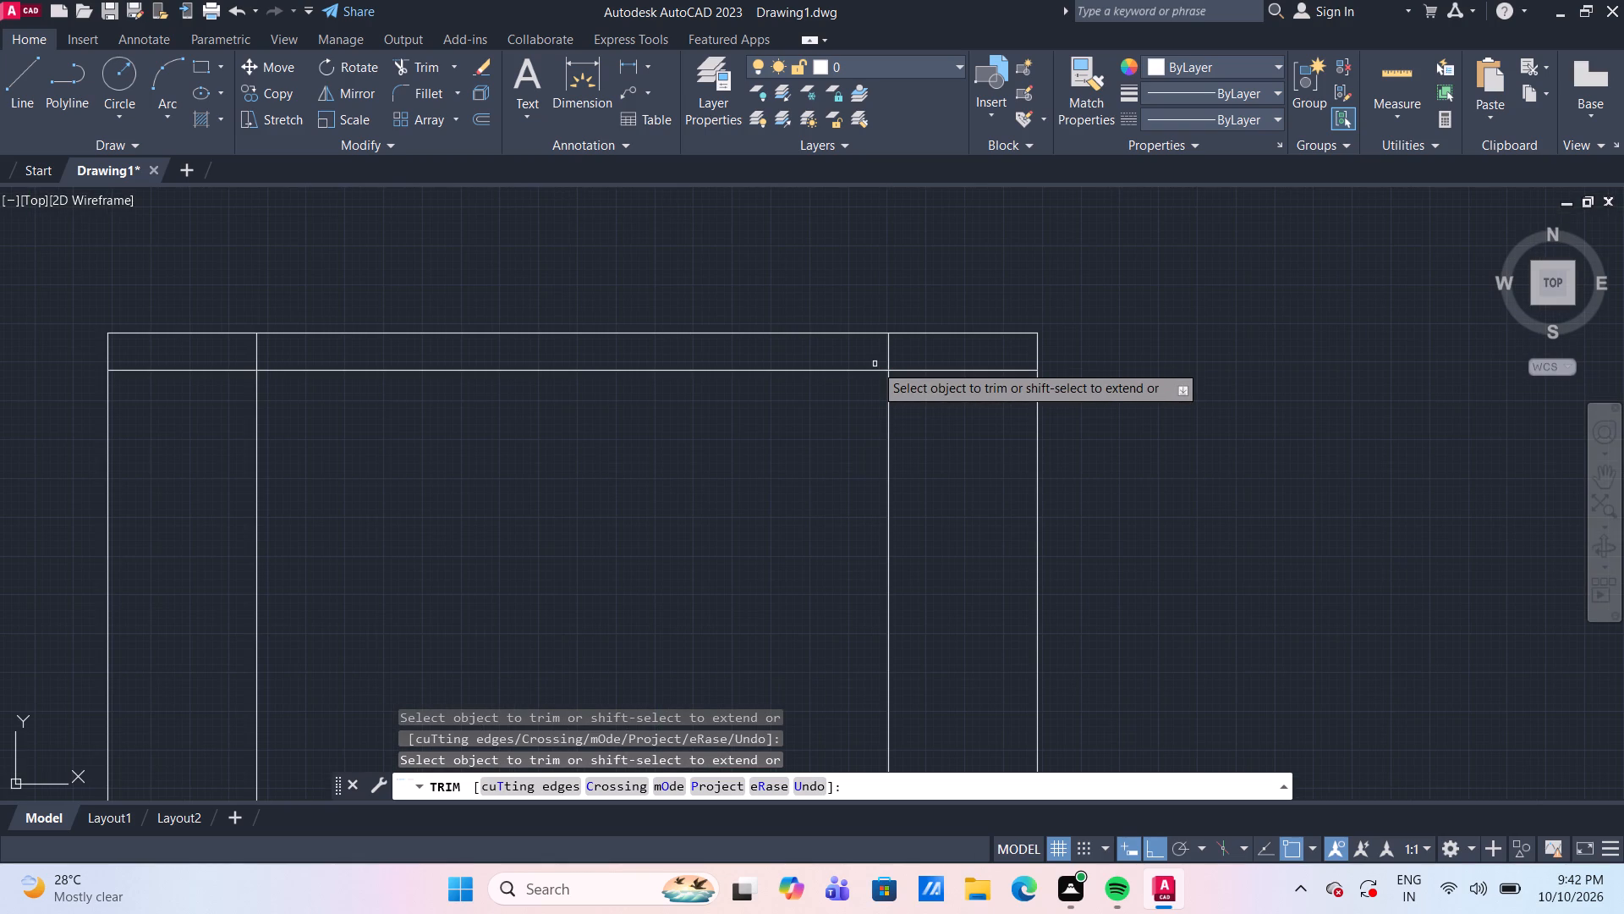
left_click(888, 355)
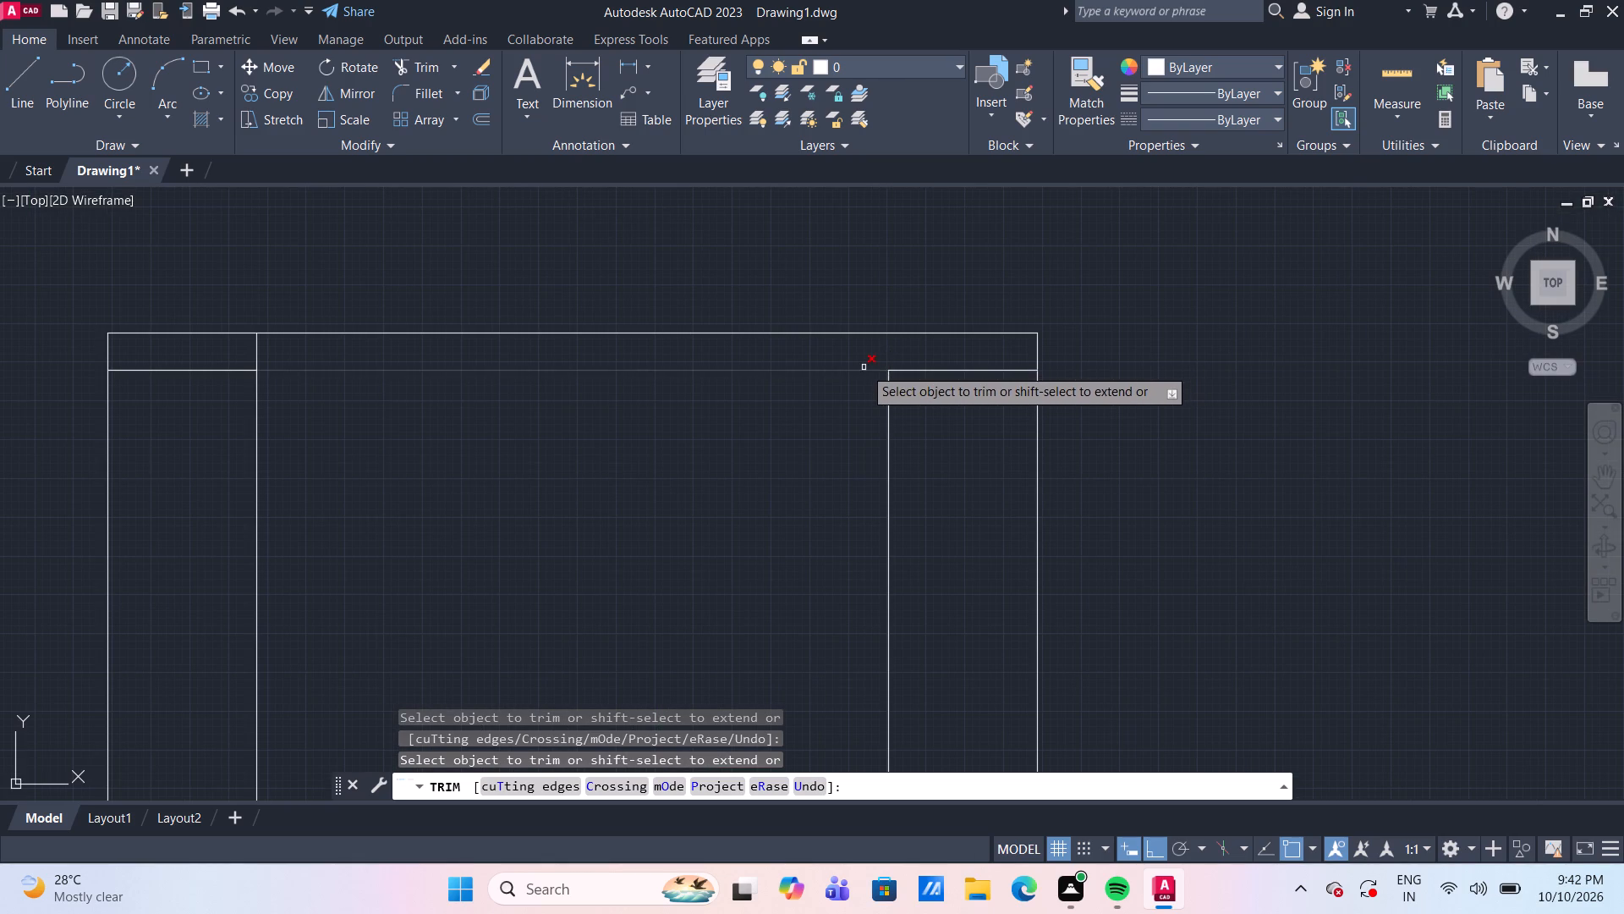
left_click(210, 387)
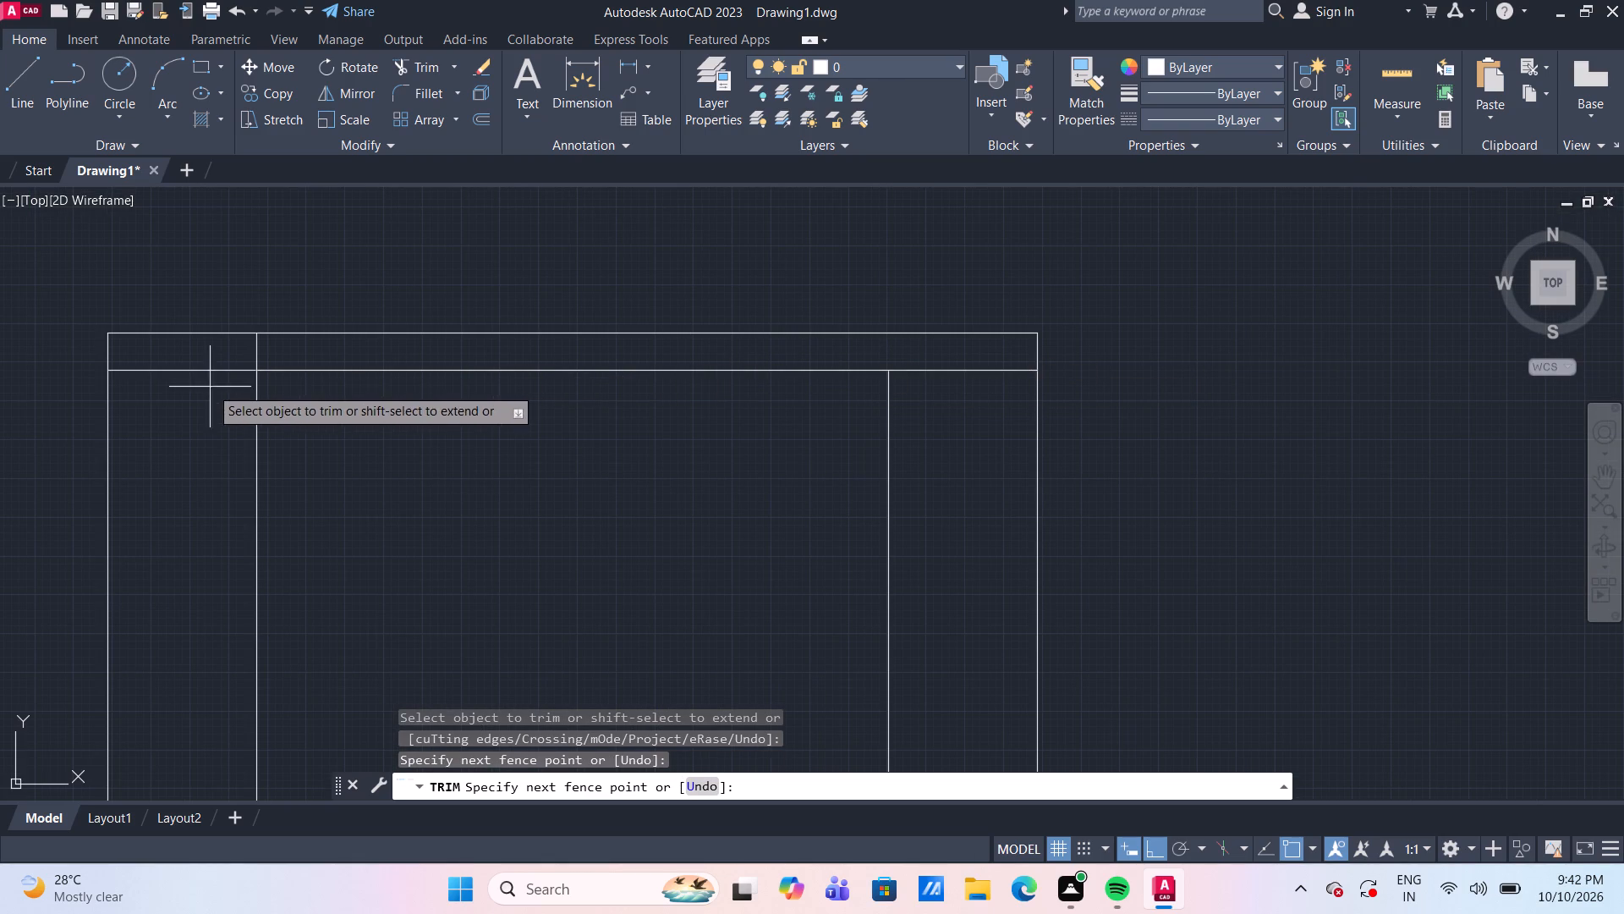
left_click(263, 352)
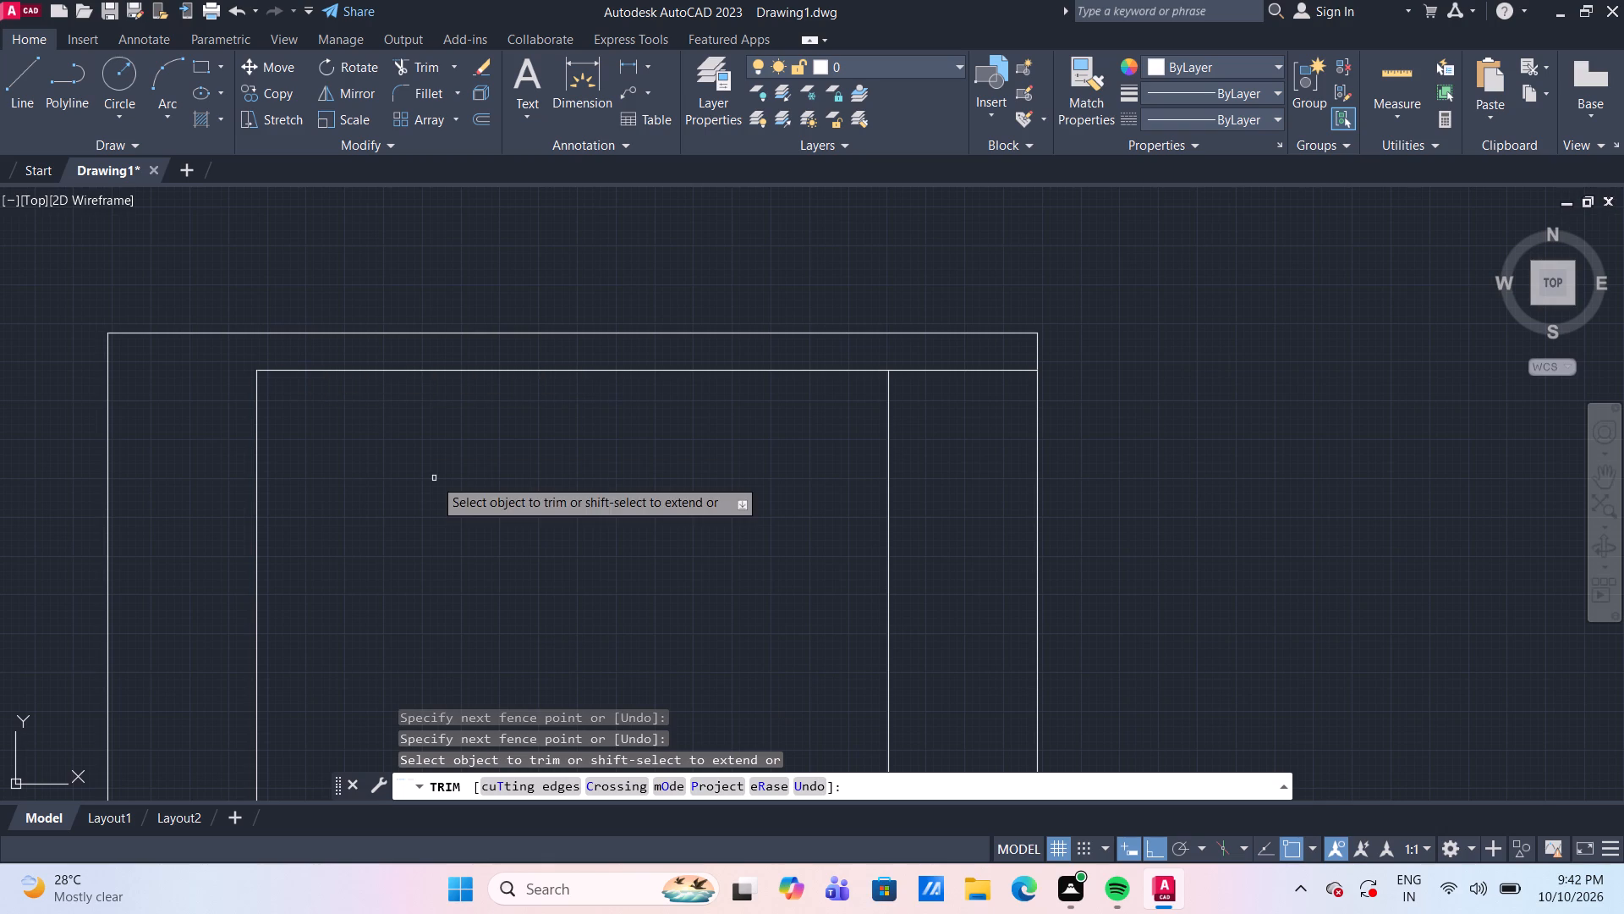
key("Escape")
Draw a horizontal line across the right 4' strip, about 7" below the top band's lower line.
scroll(578, 555, "down", 3)
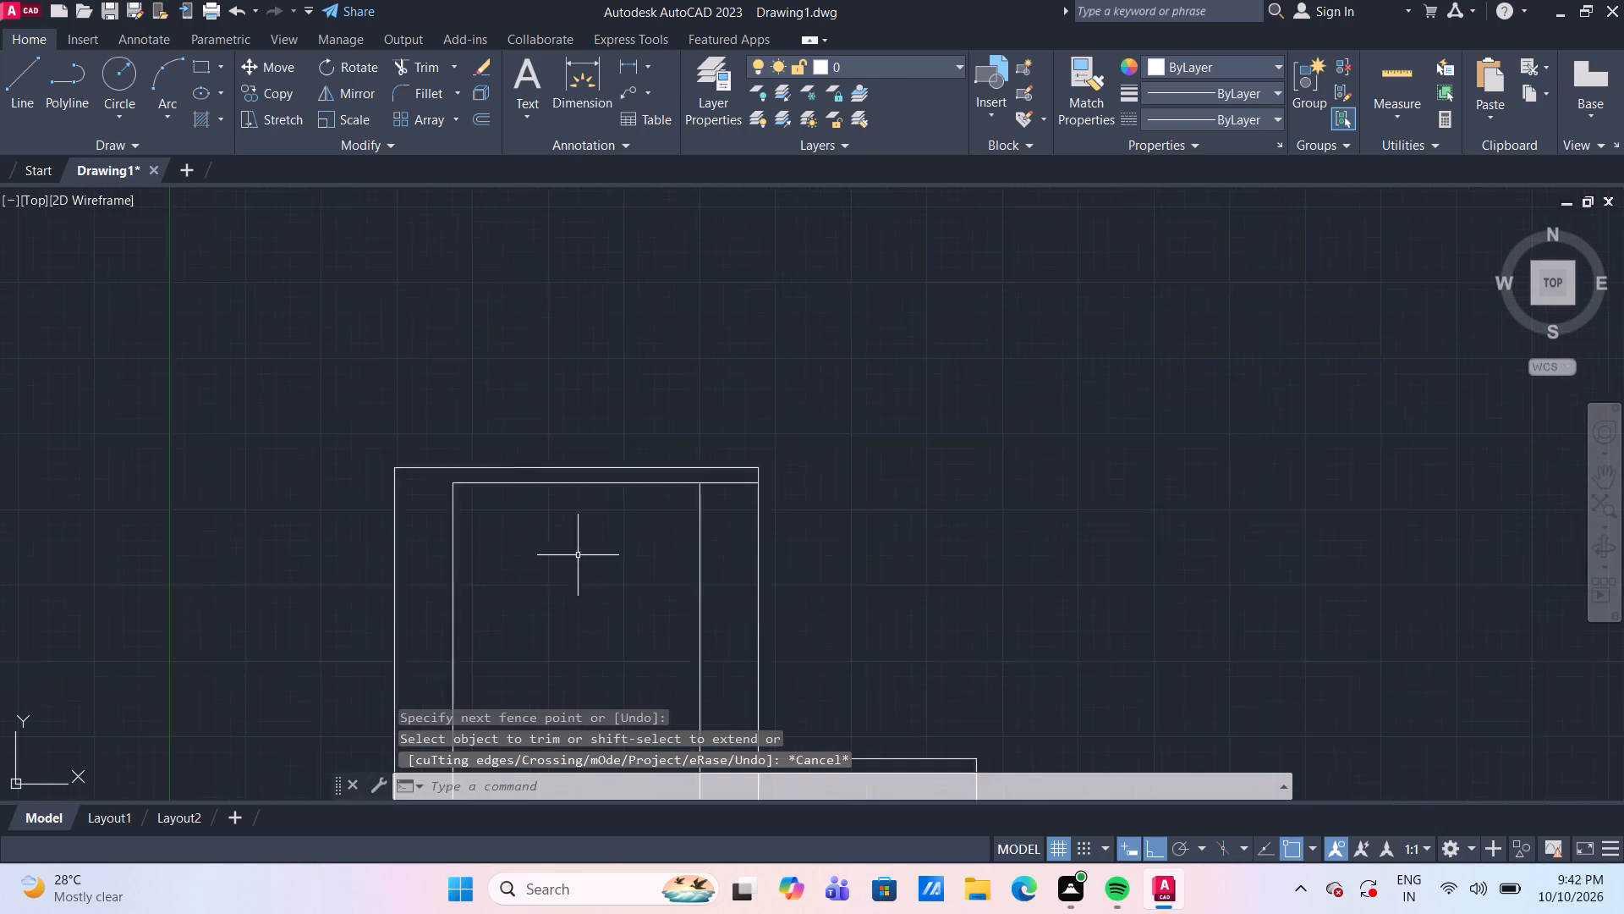
middle_click_drag(818, 615, 1077, 394)
scroll(1012, 451, "down", 1)
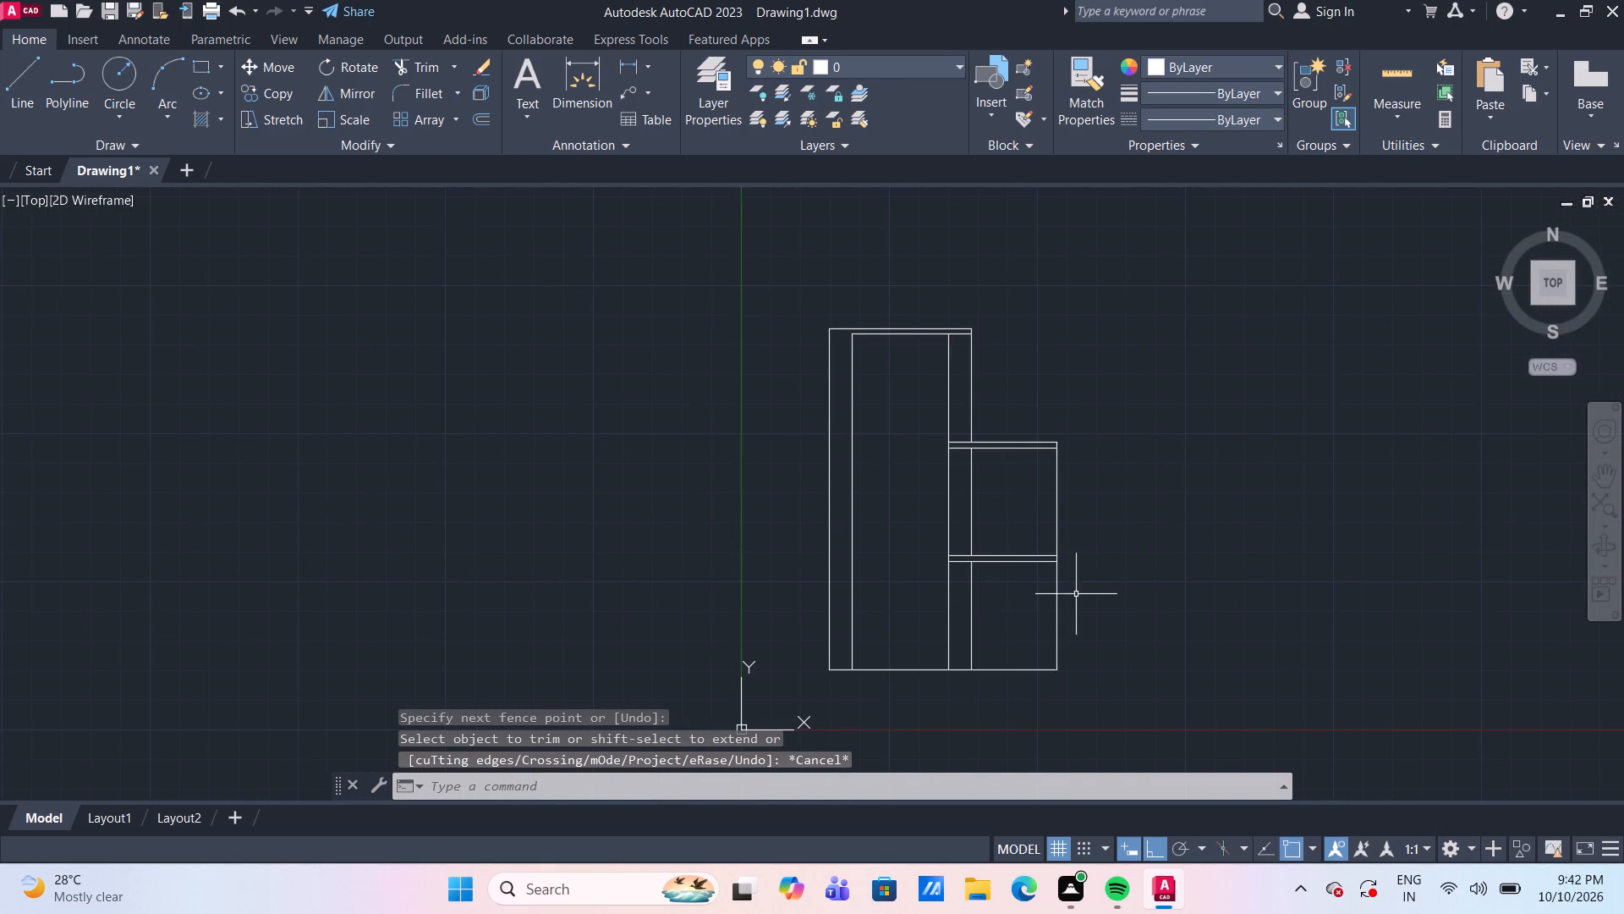
scroll(1100, 600, "up", 1)
middle_click_drag(1089, 596, 1035, 612)
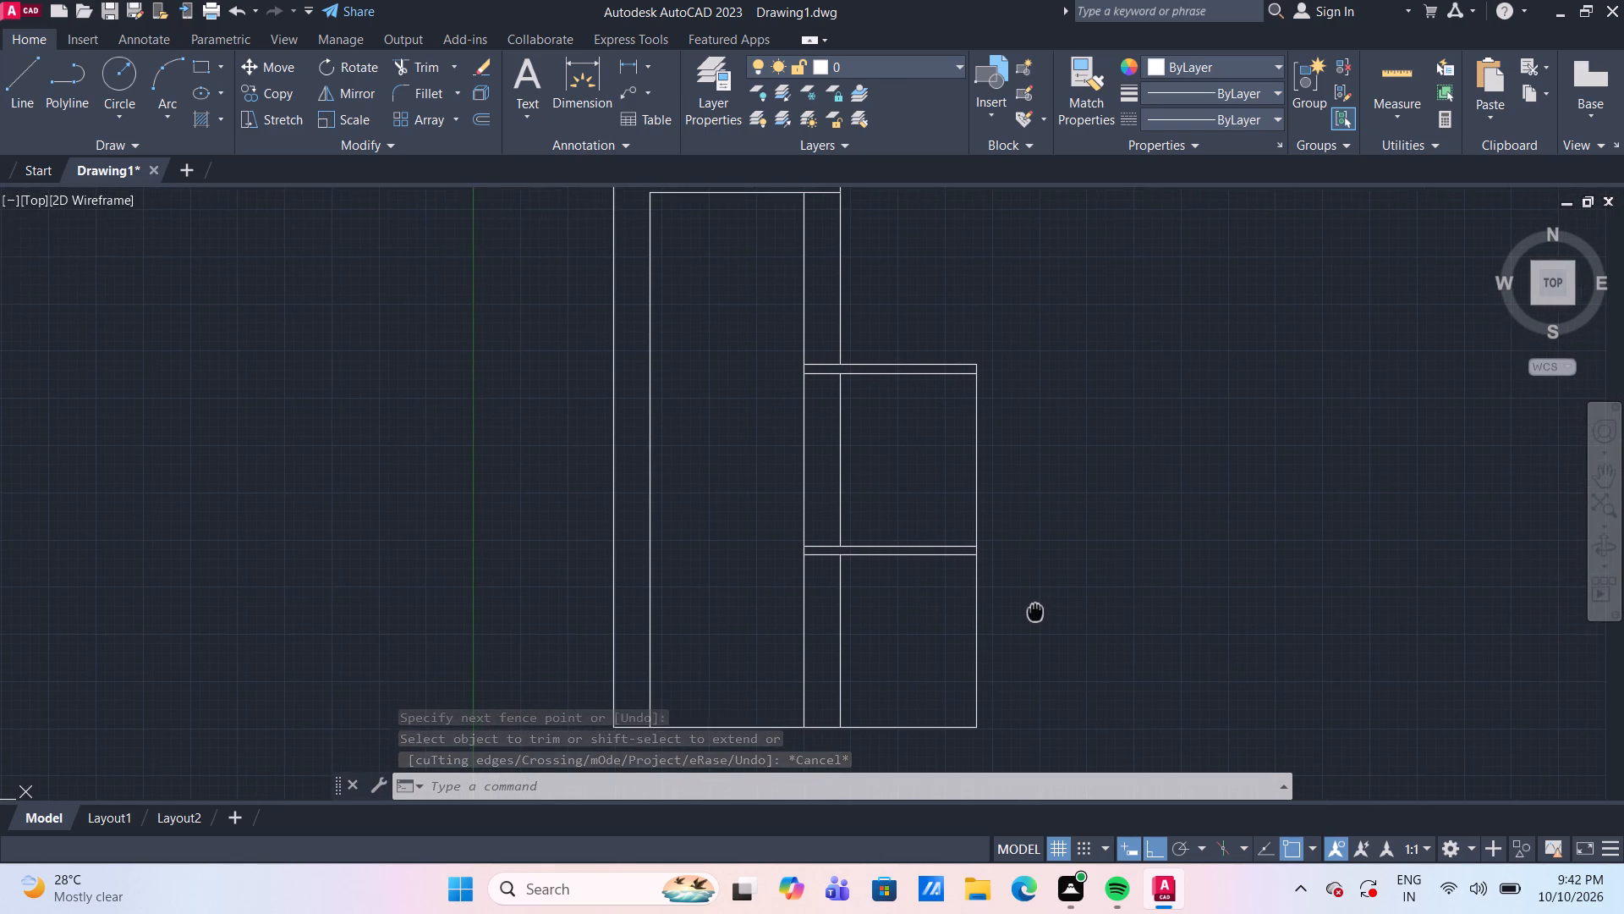
middle_click_drag(1035, 612, 1034, 639)
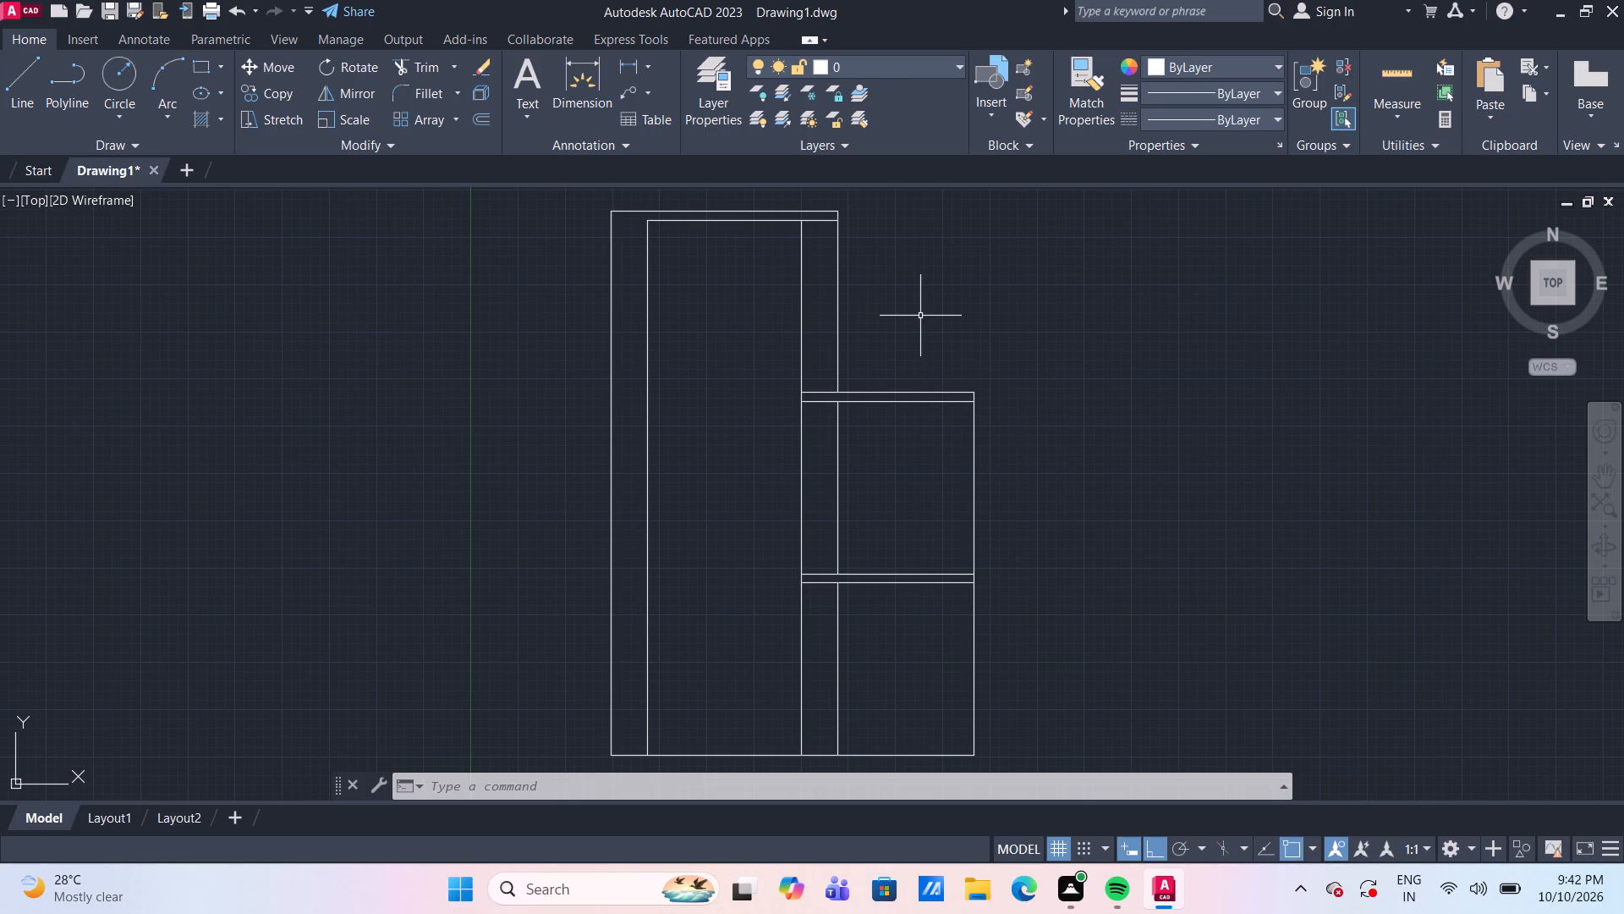
scroll(853, 235, "up", 2)
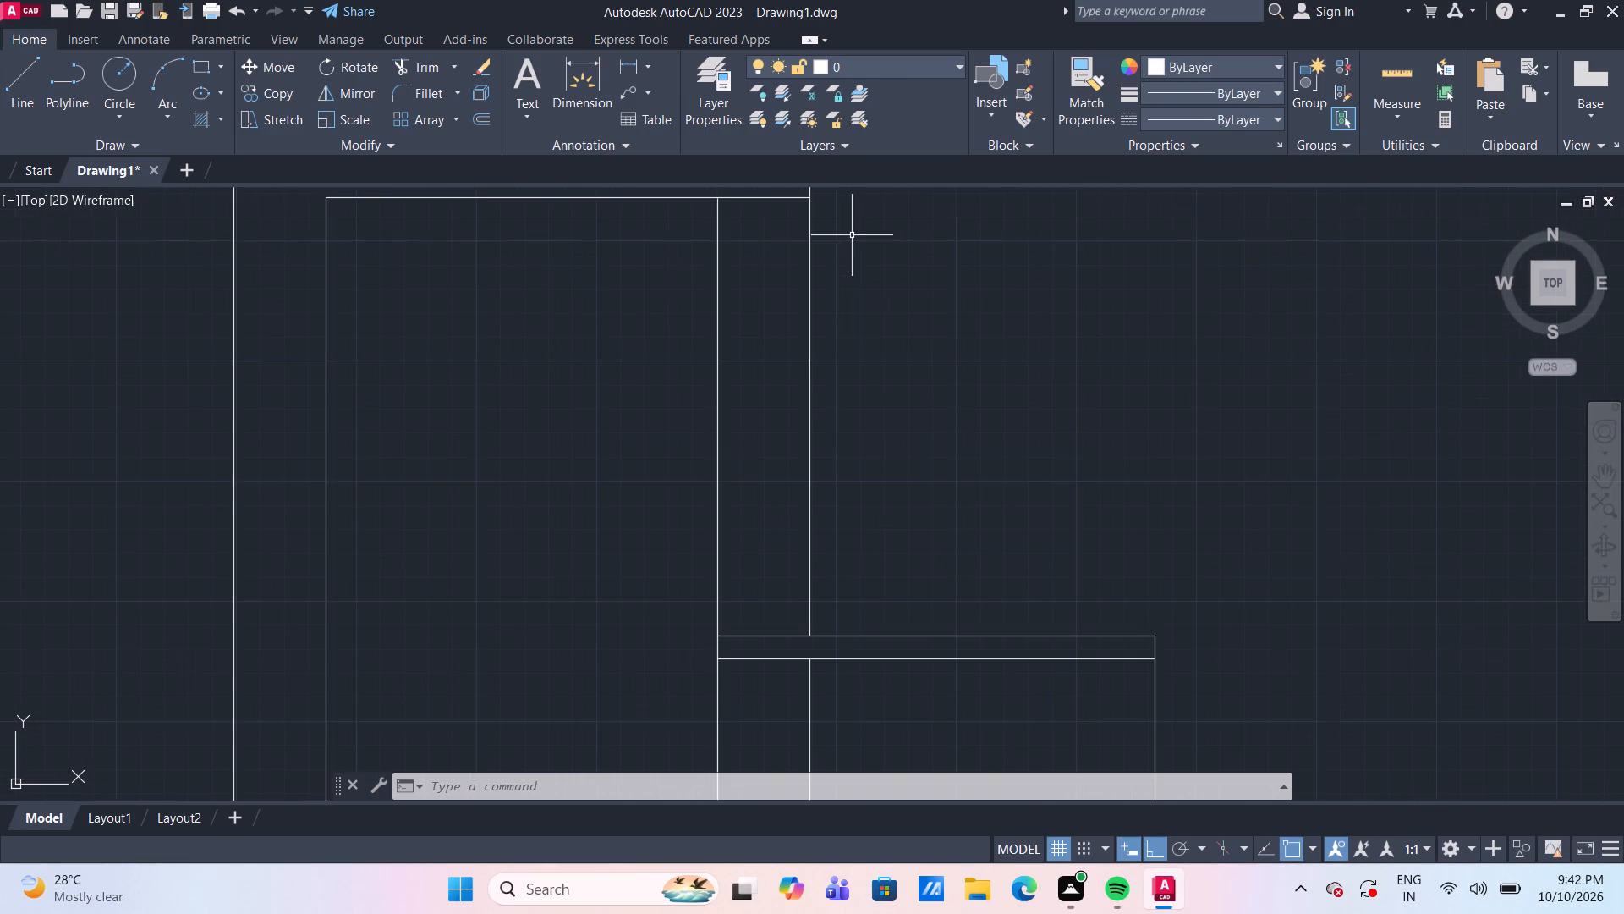
middle_click_drag(852, 235, 839, 366)
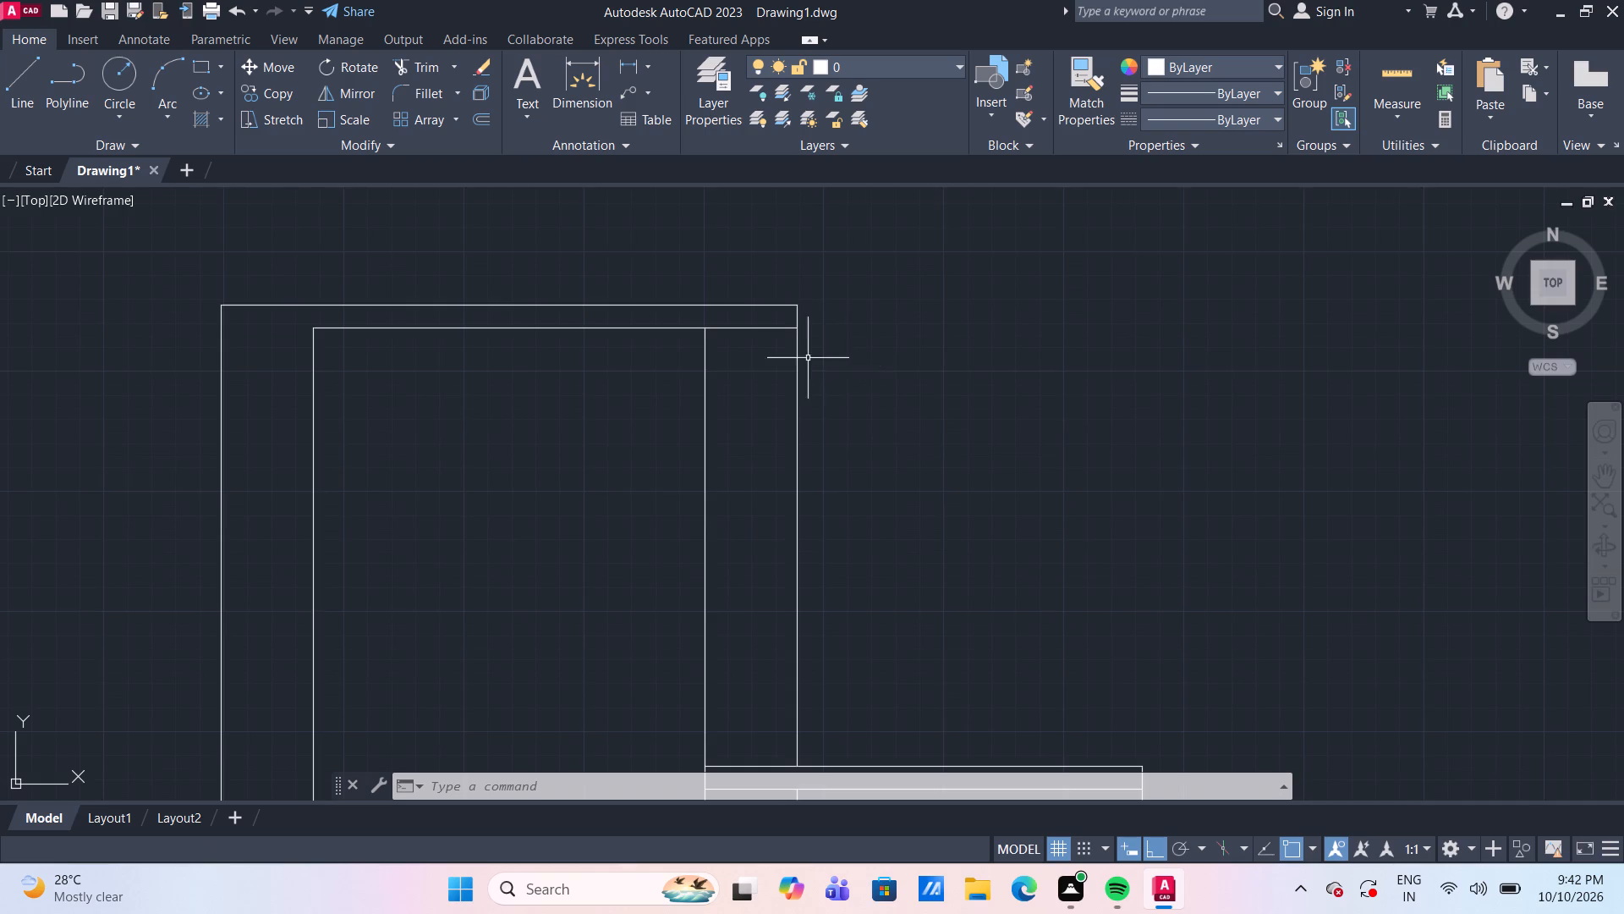
scroll(738, 388, "up", 1)
key("l")
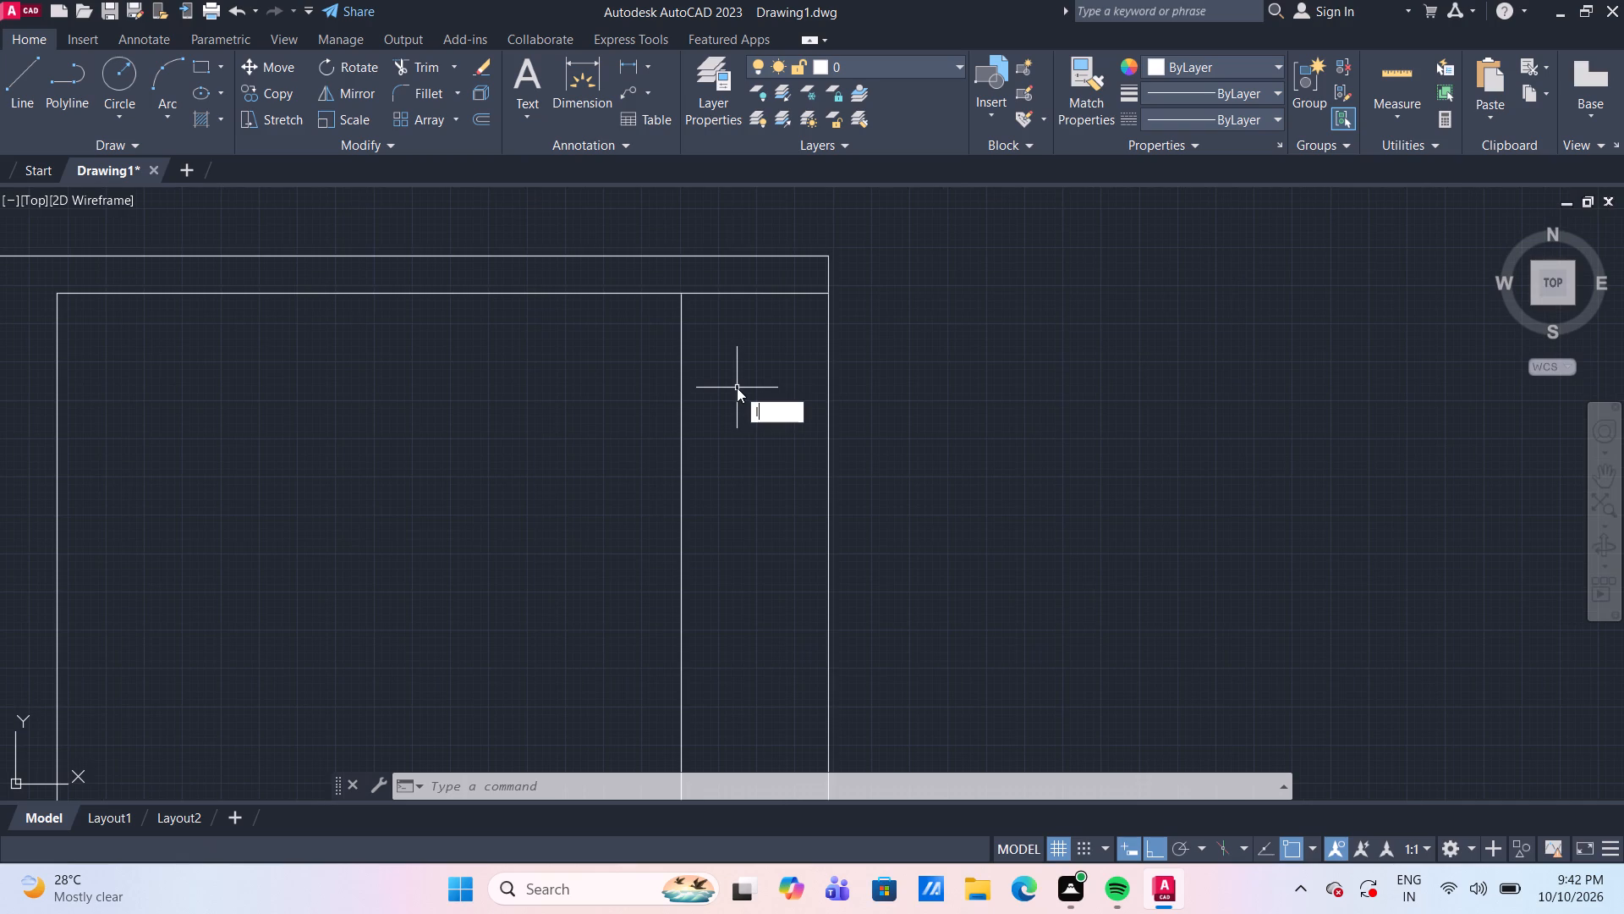
key("space")
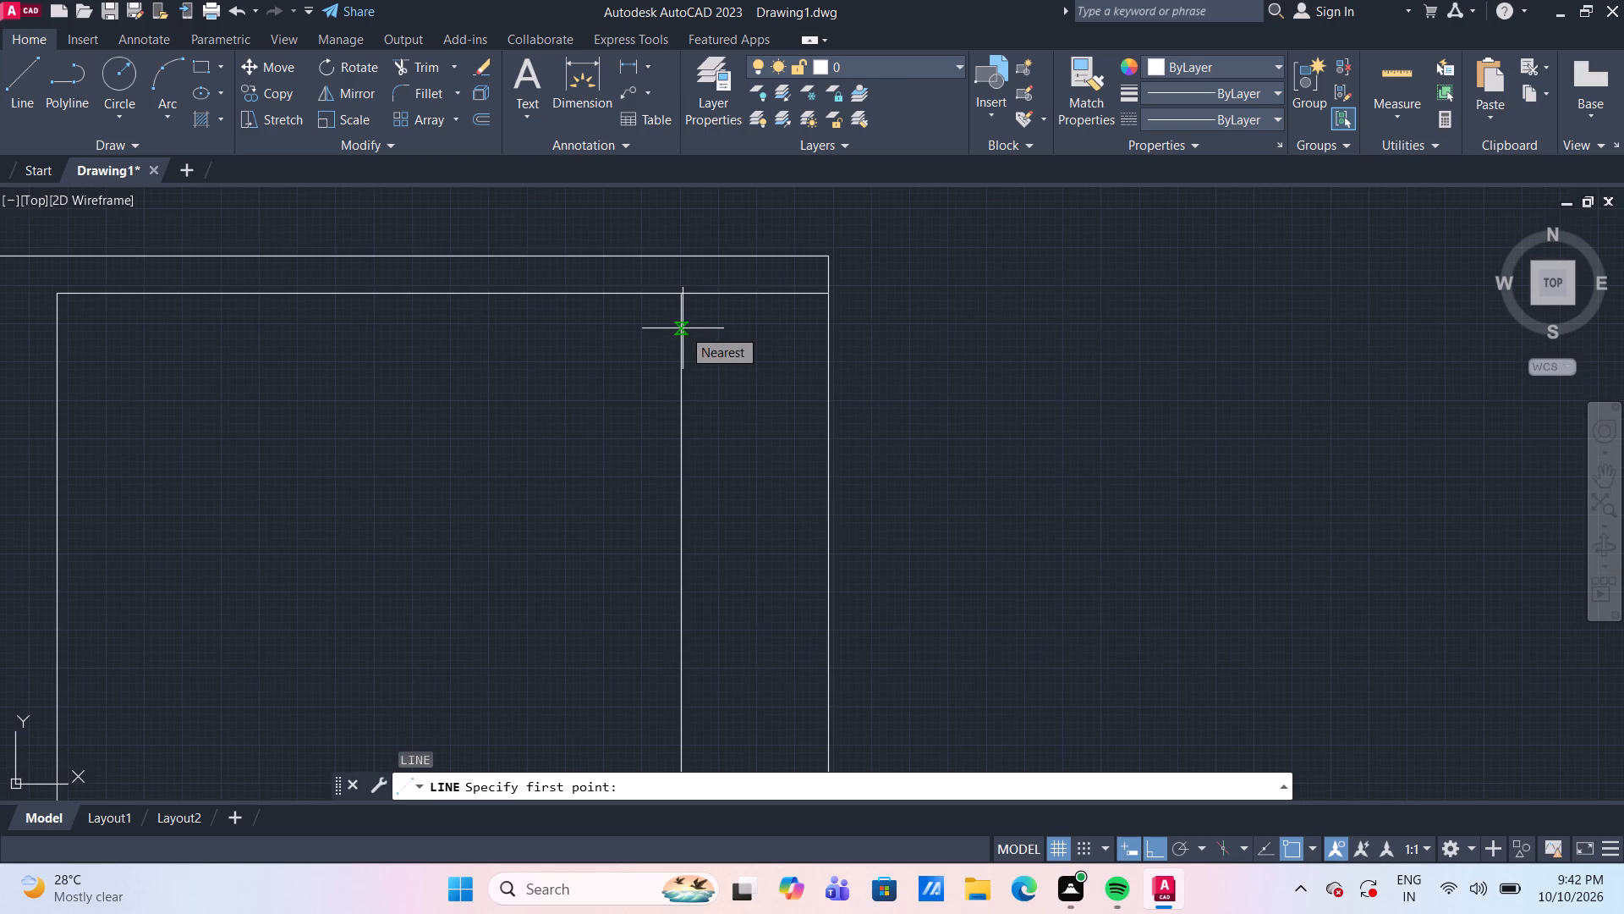
left_click(680, 314)
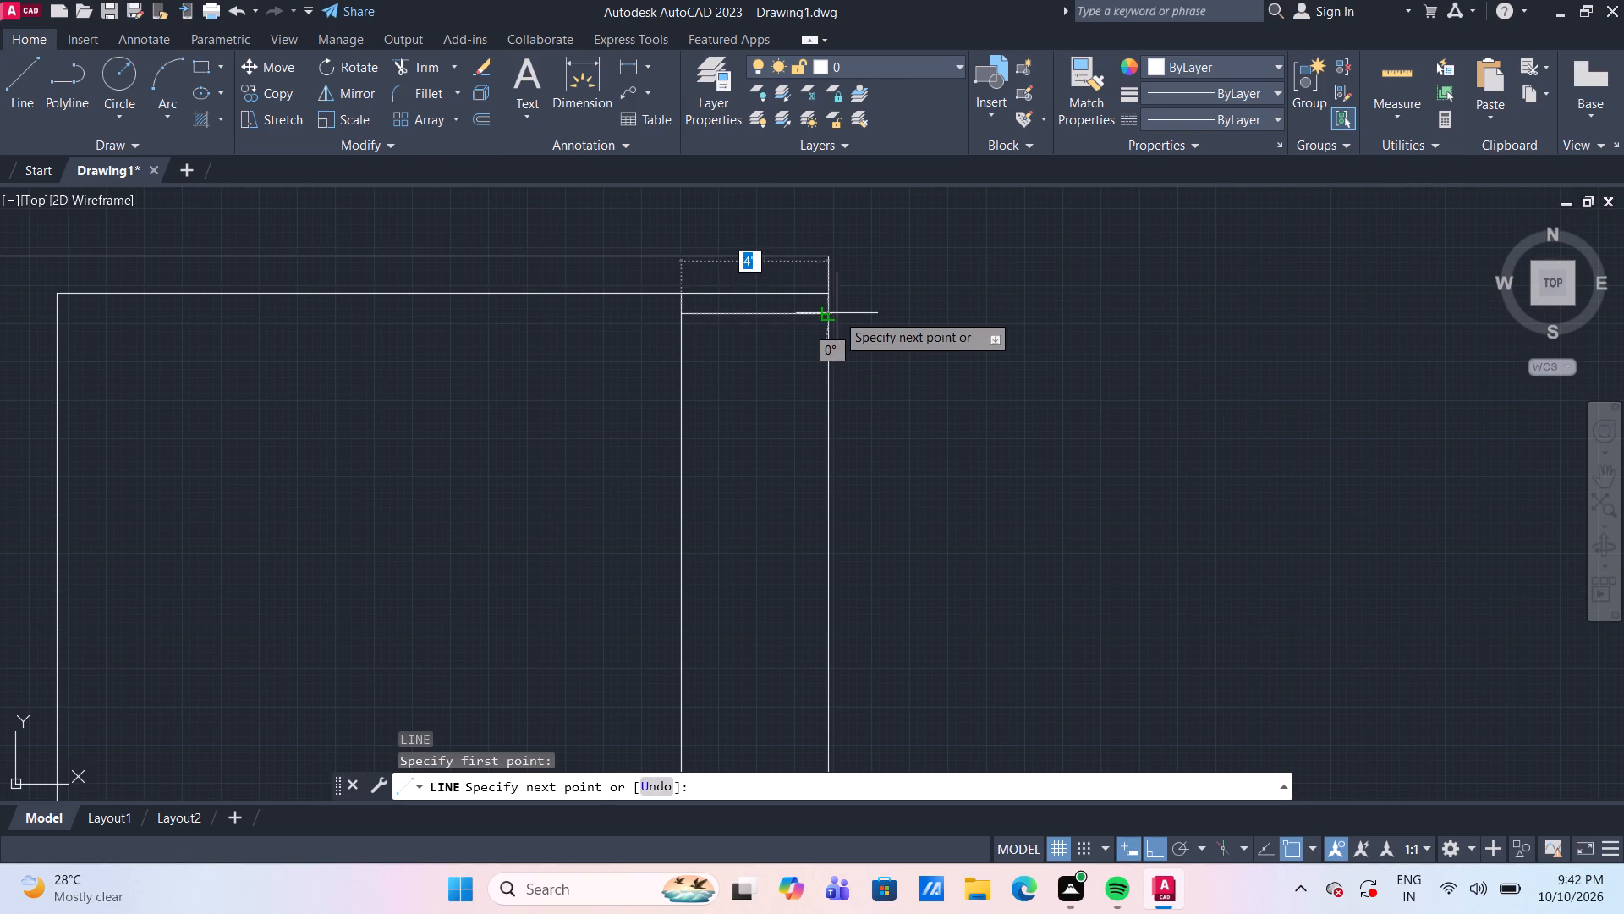
left_click(825, 319)
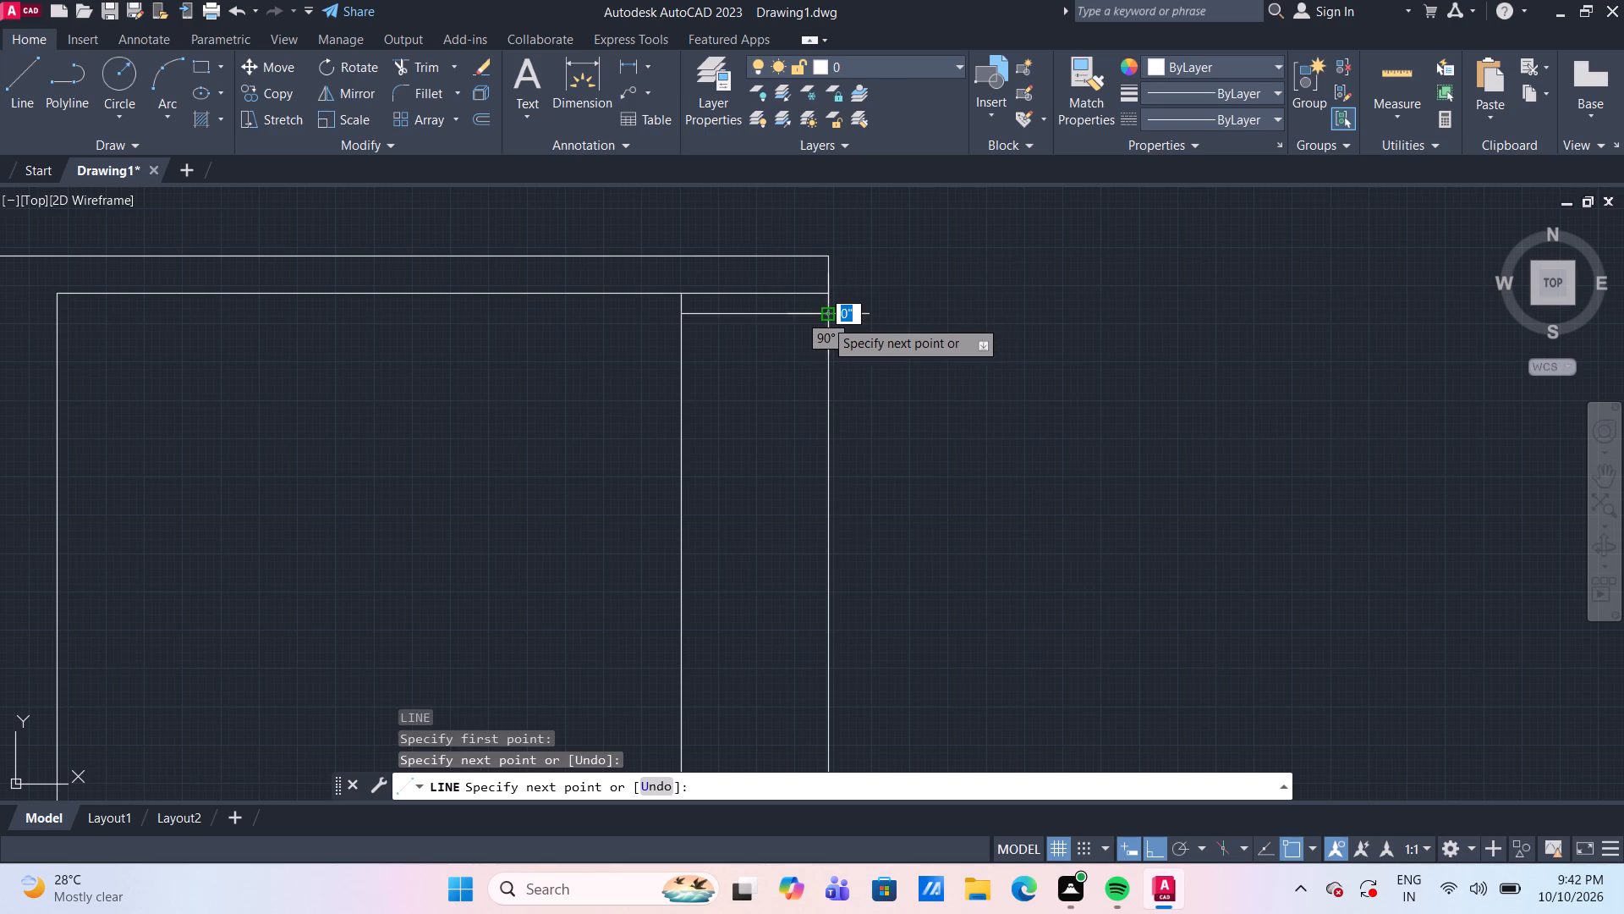
key("Escape")
Offset the new horizontal line 1' downward within the right 4' strip.
type("o")
key("space")
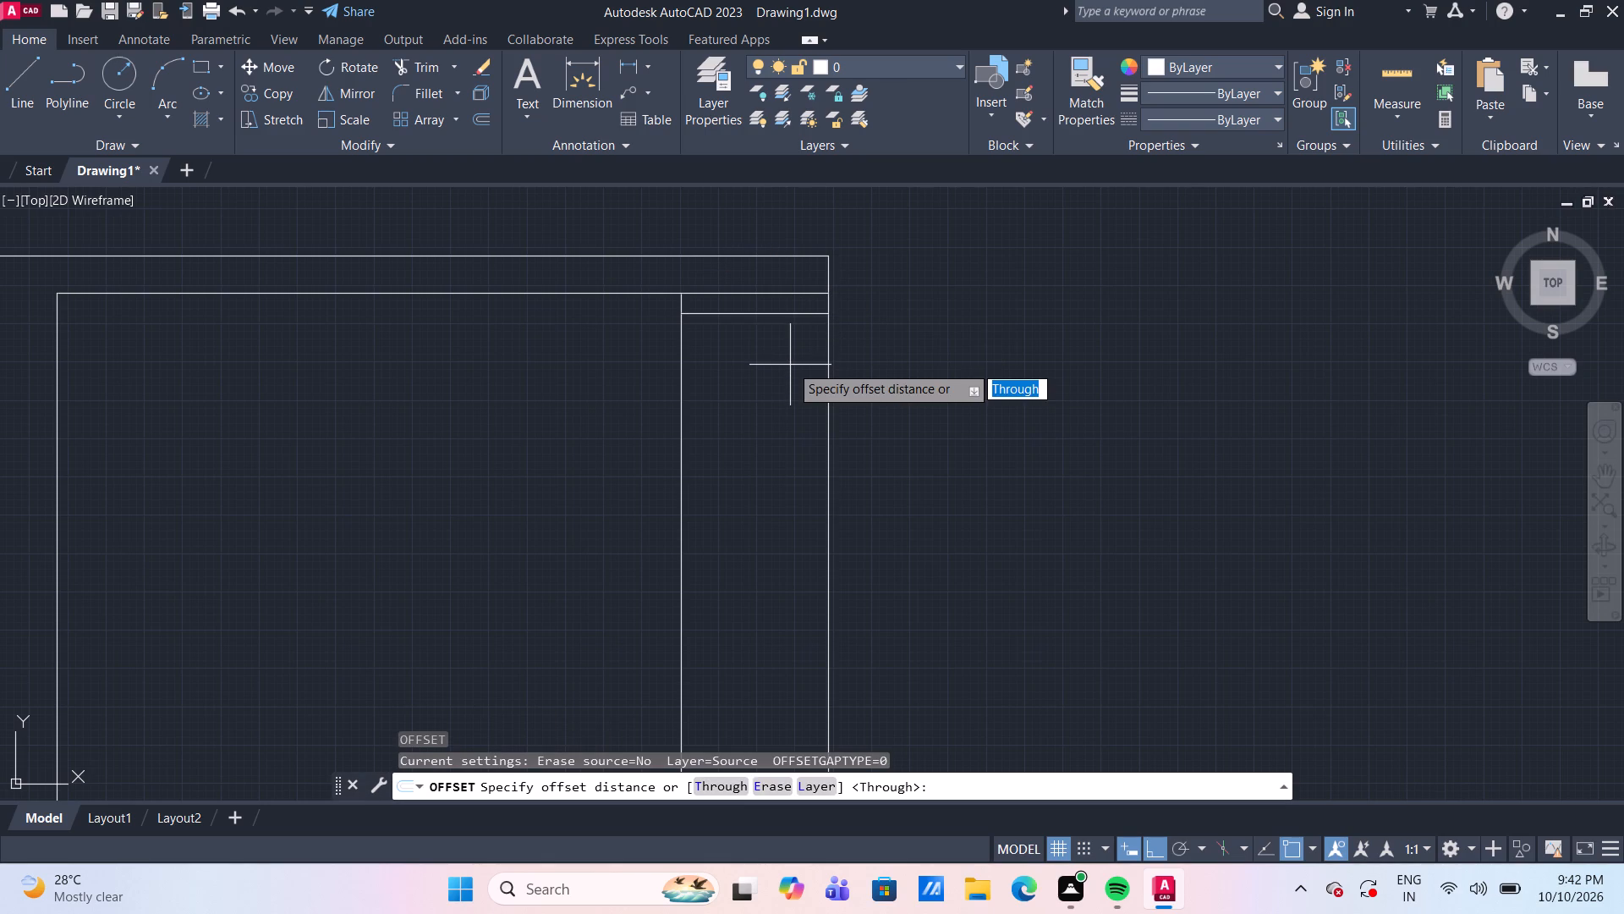
key("space")
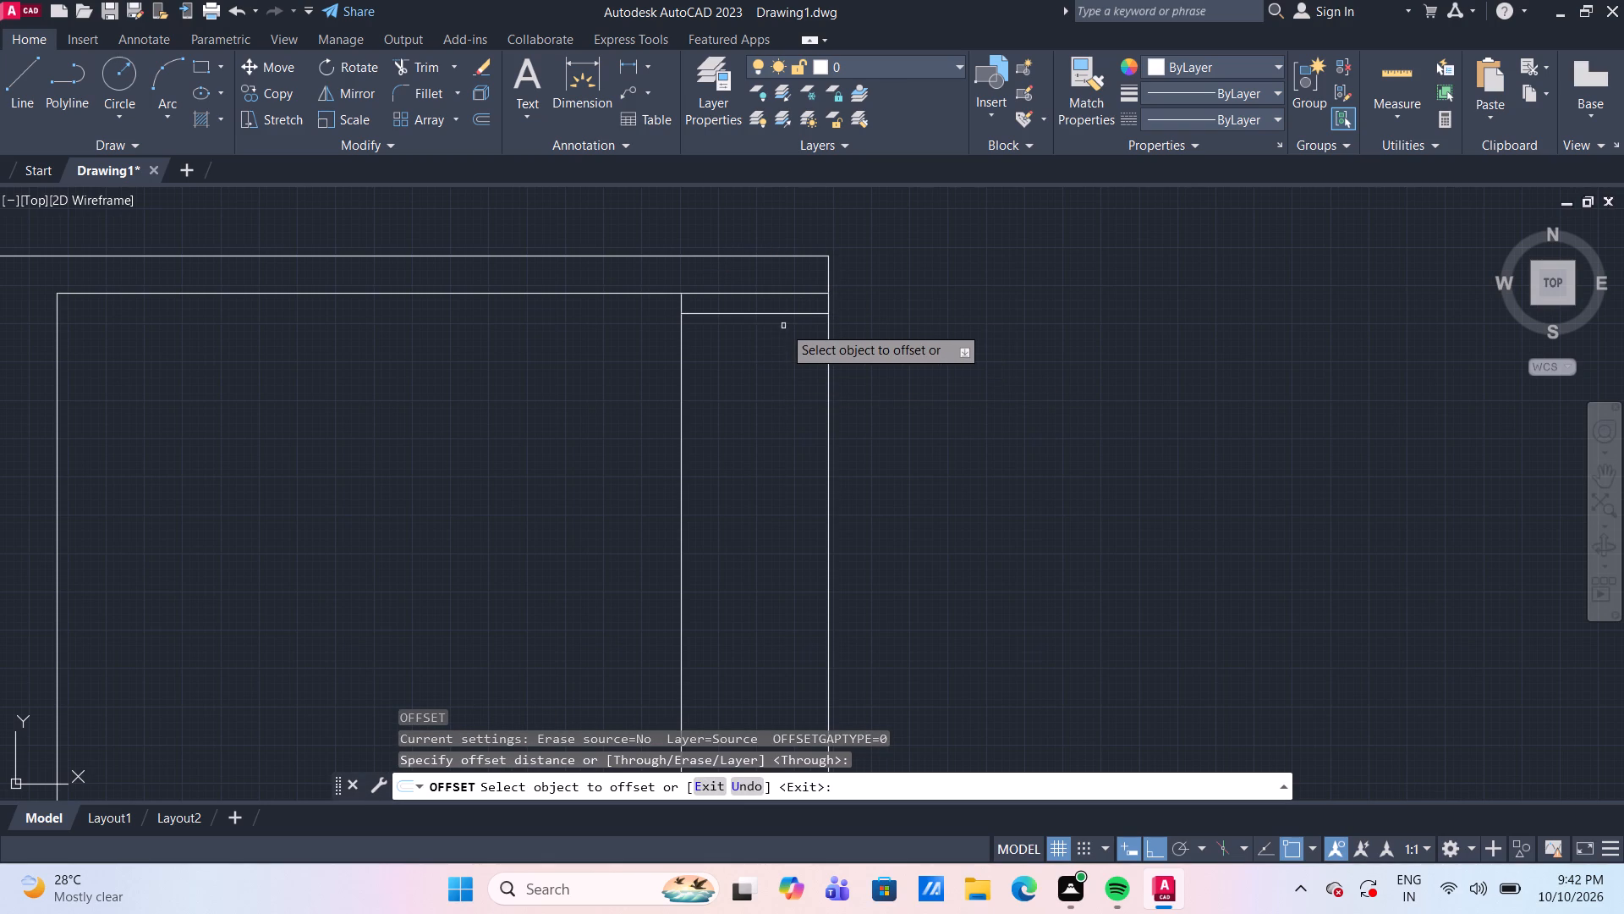
left_click(784, 314)
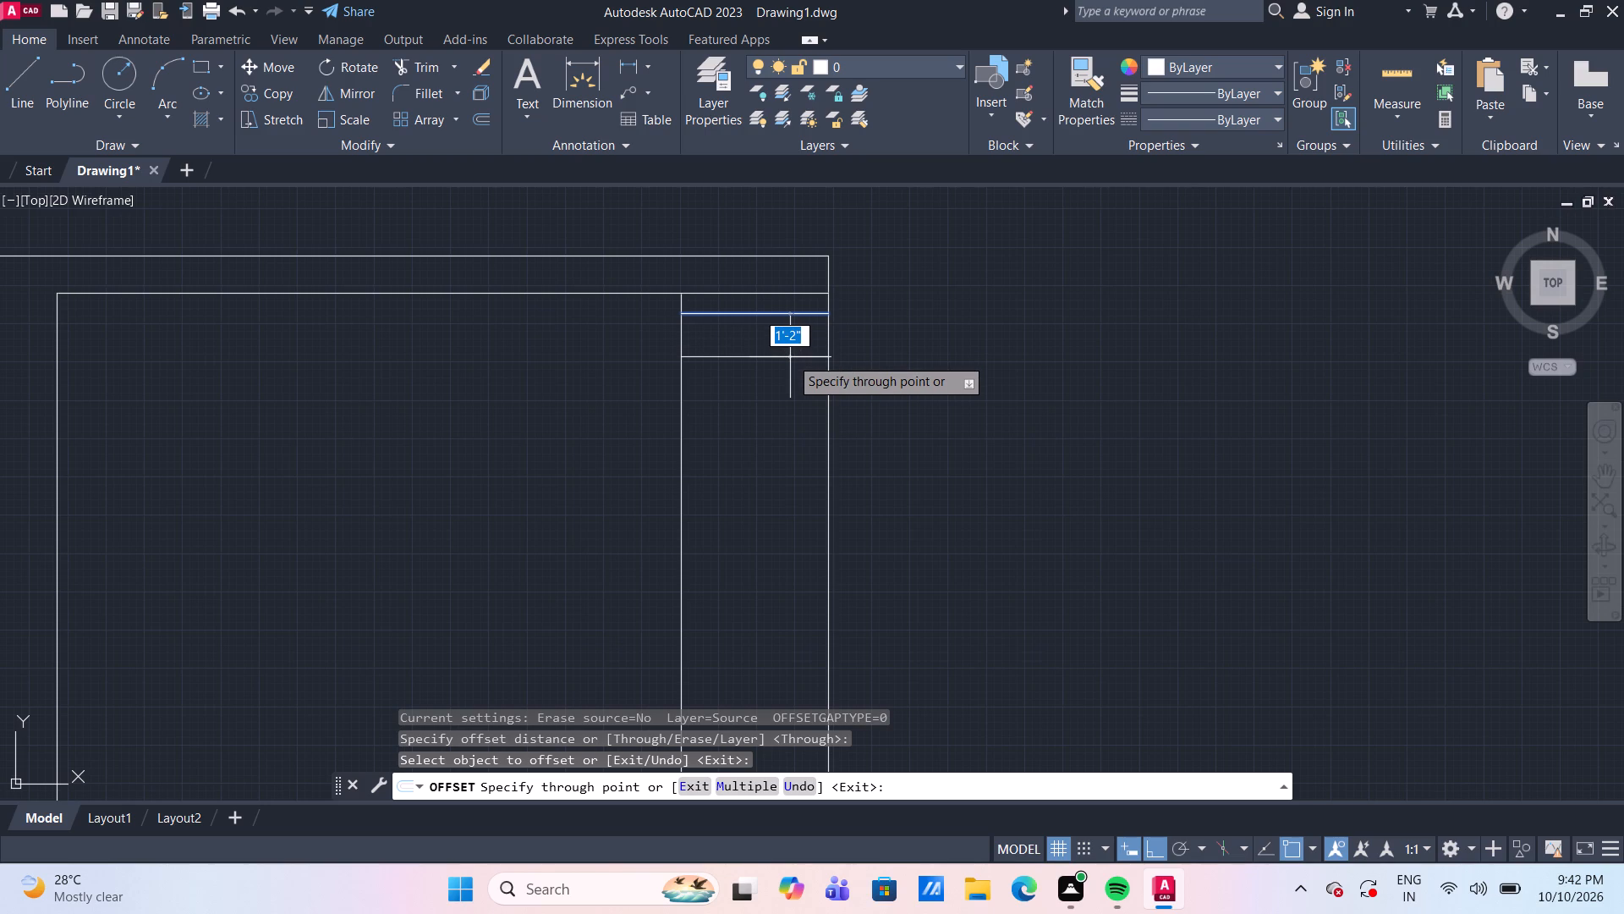
type("1'")
key("Return")
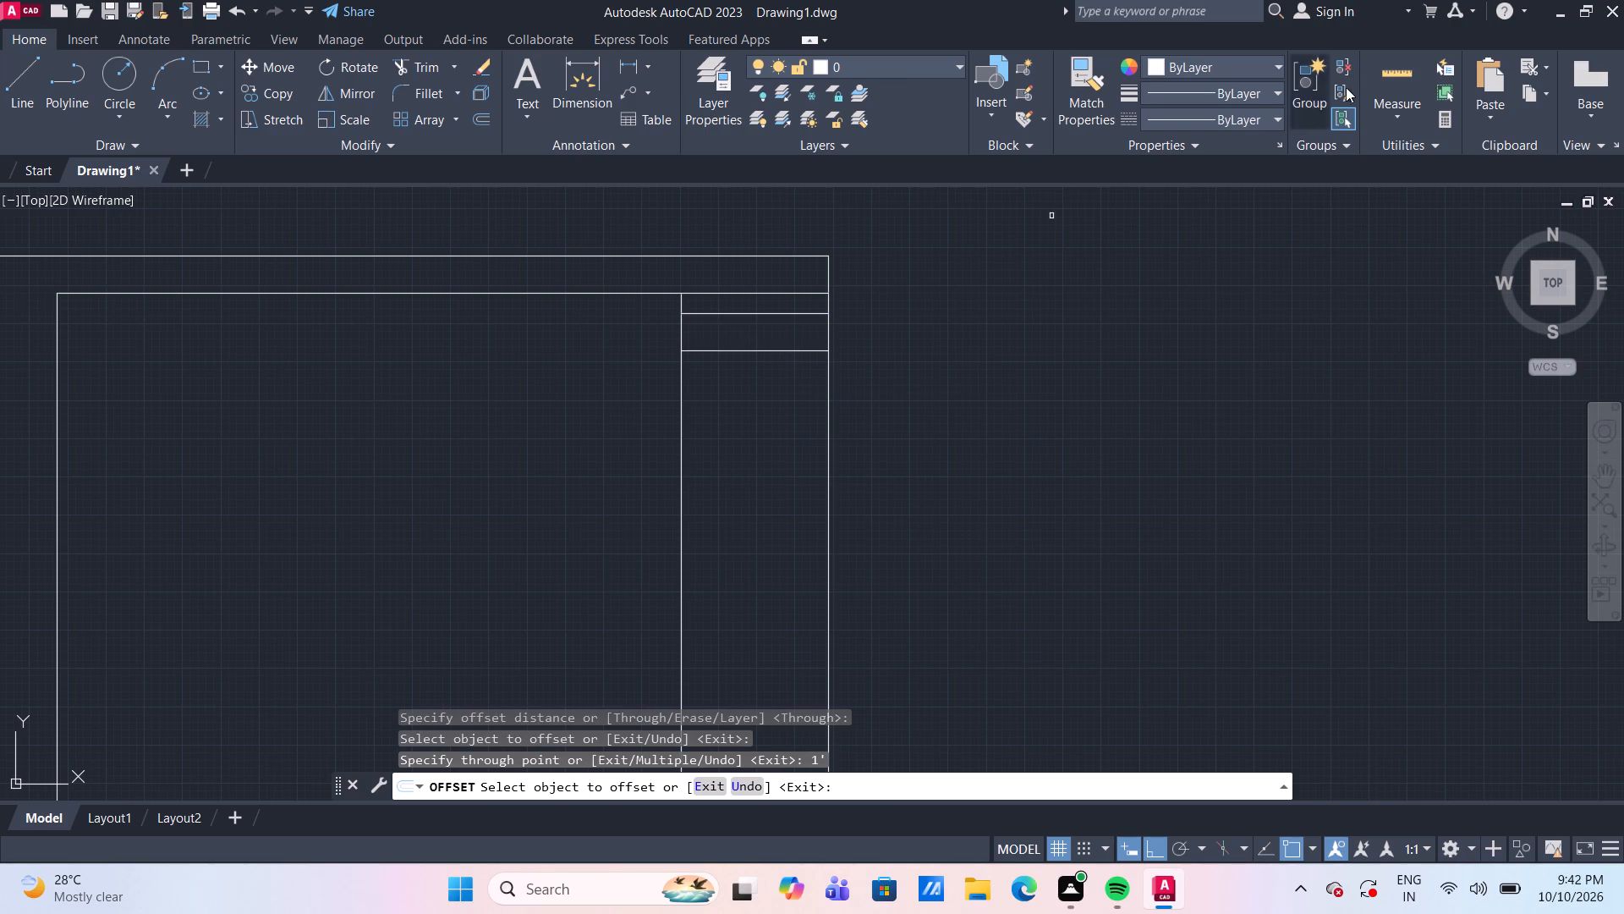
Quick-measure the gap between the top band and the first short horizontal line in the right 4' strip.
left_click(1412, 70)
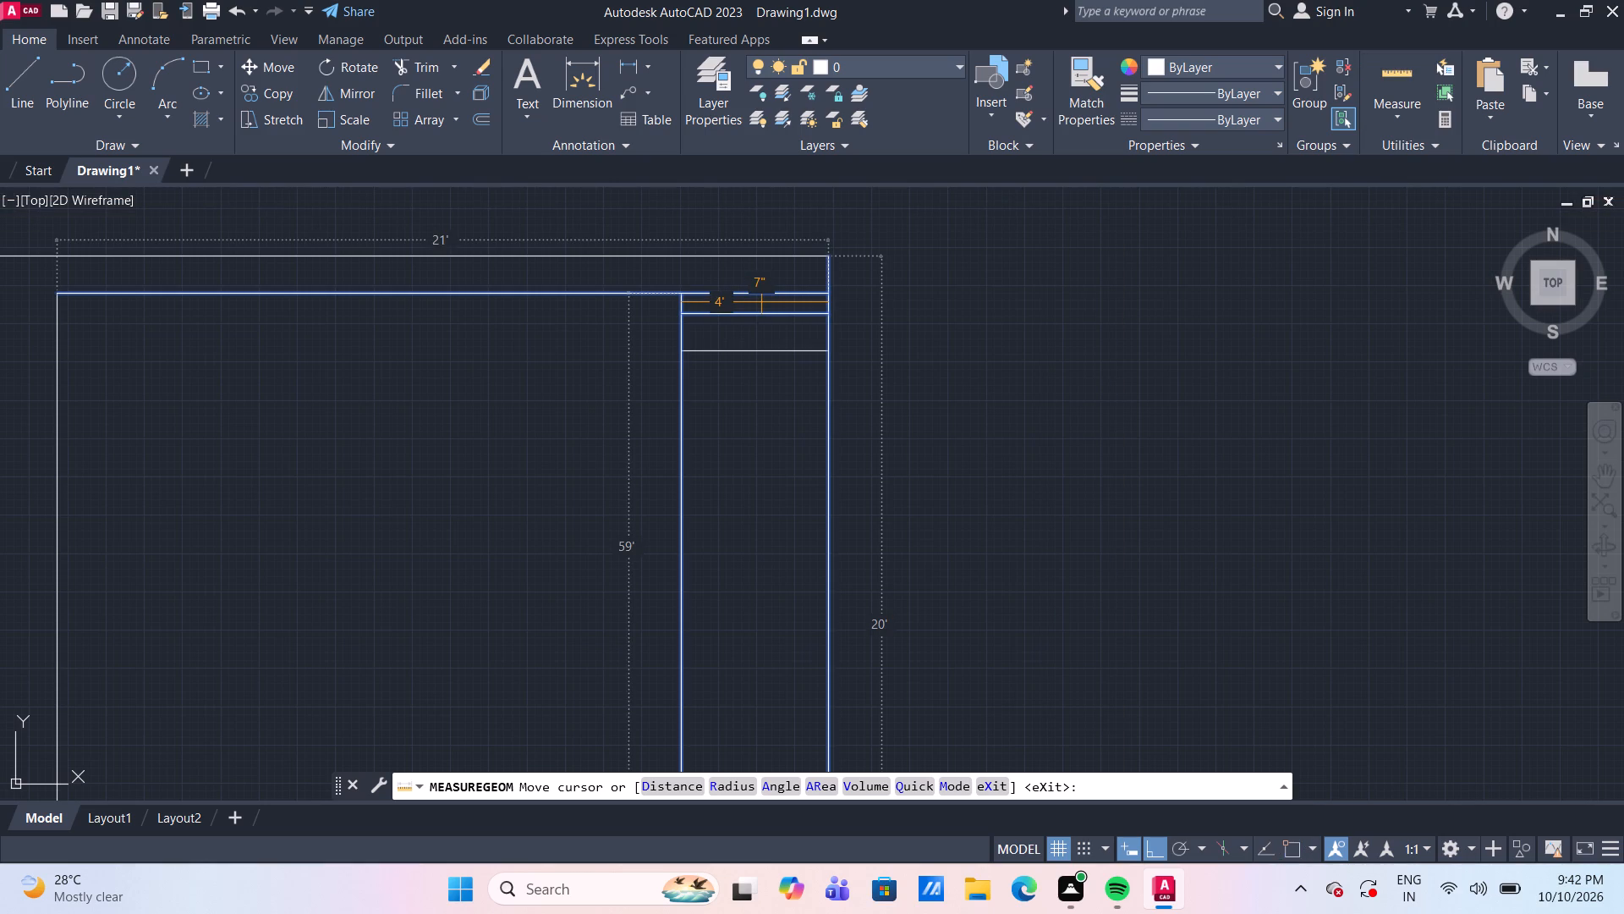
key("Escape")
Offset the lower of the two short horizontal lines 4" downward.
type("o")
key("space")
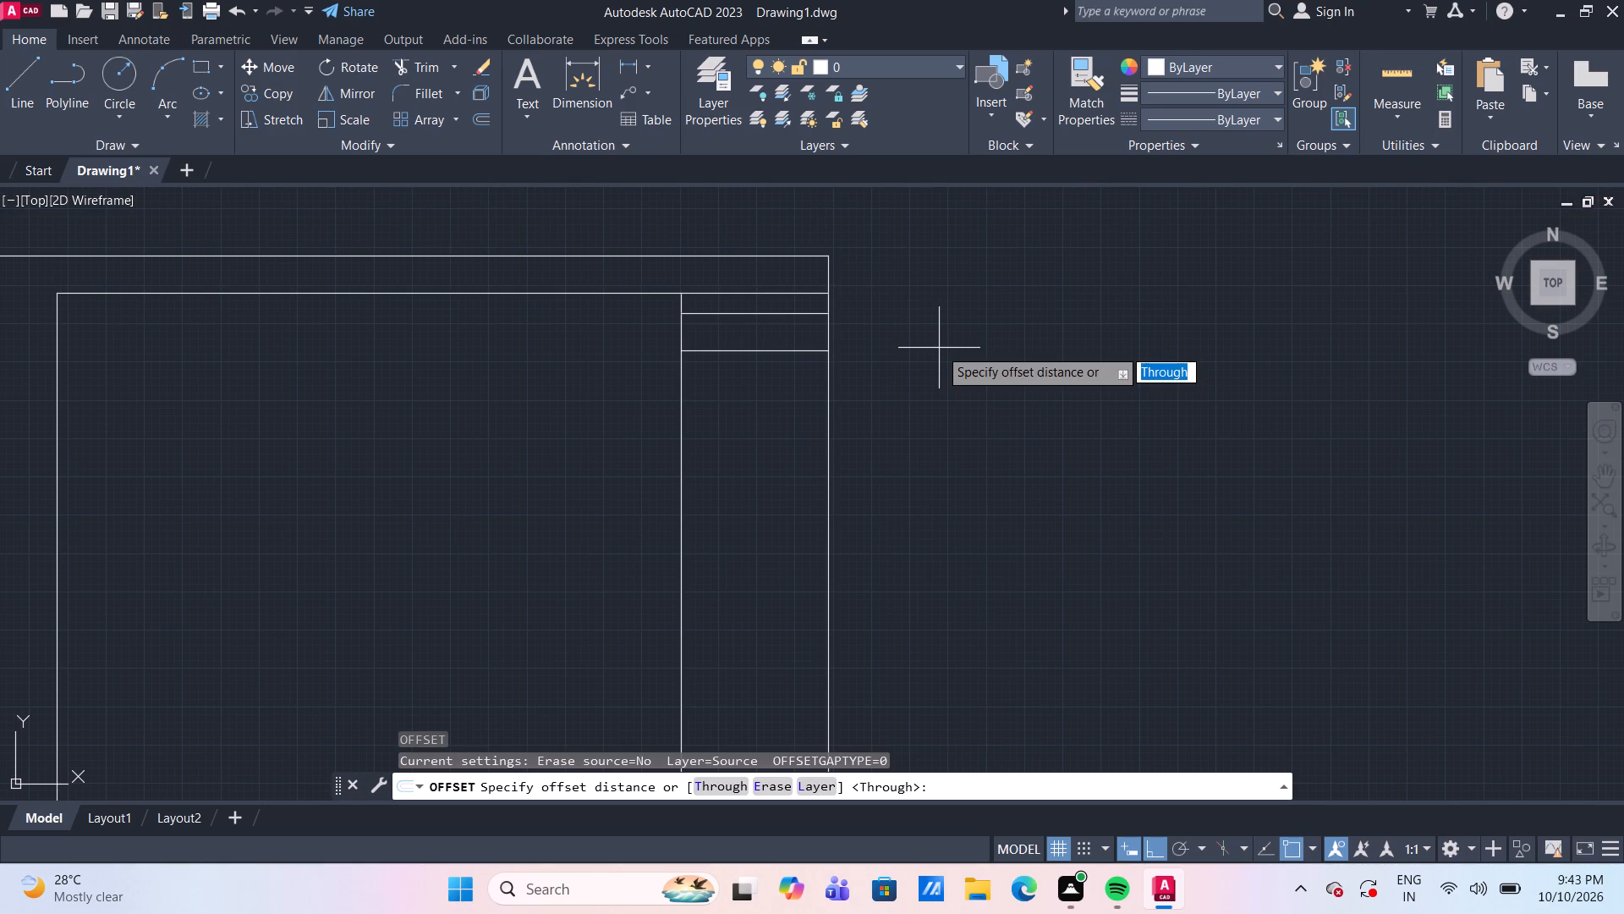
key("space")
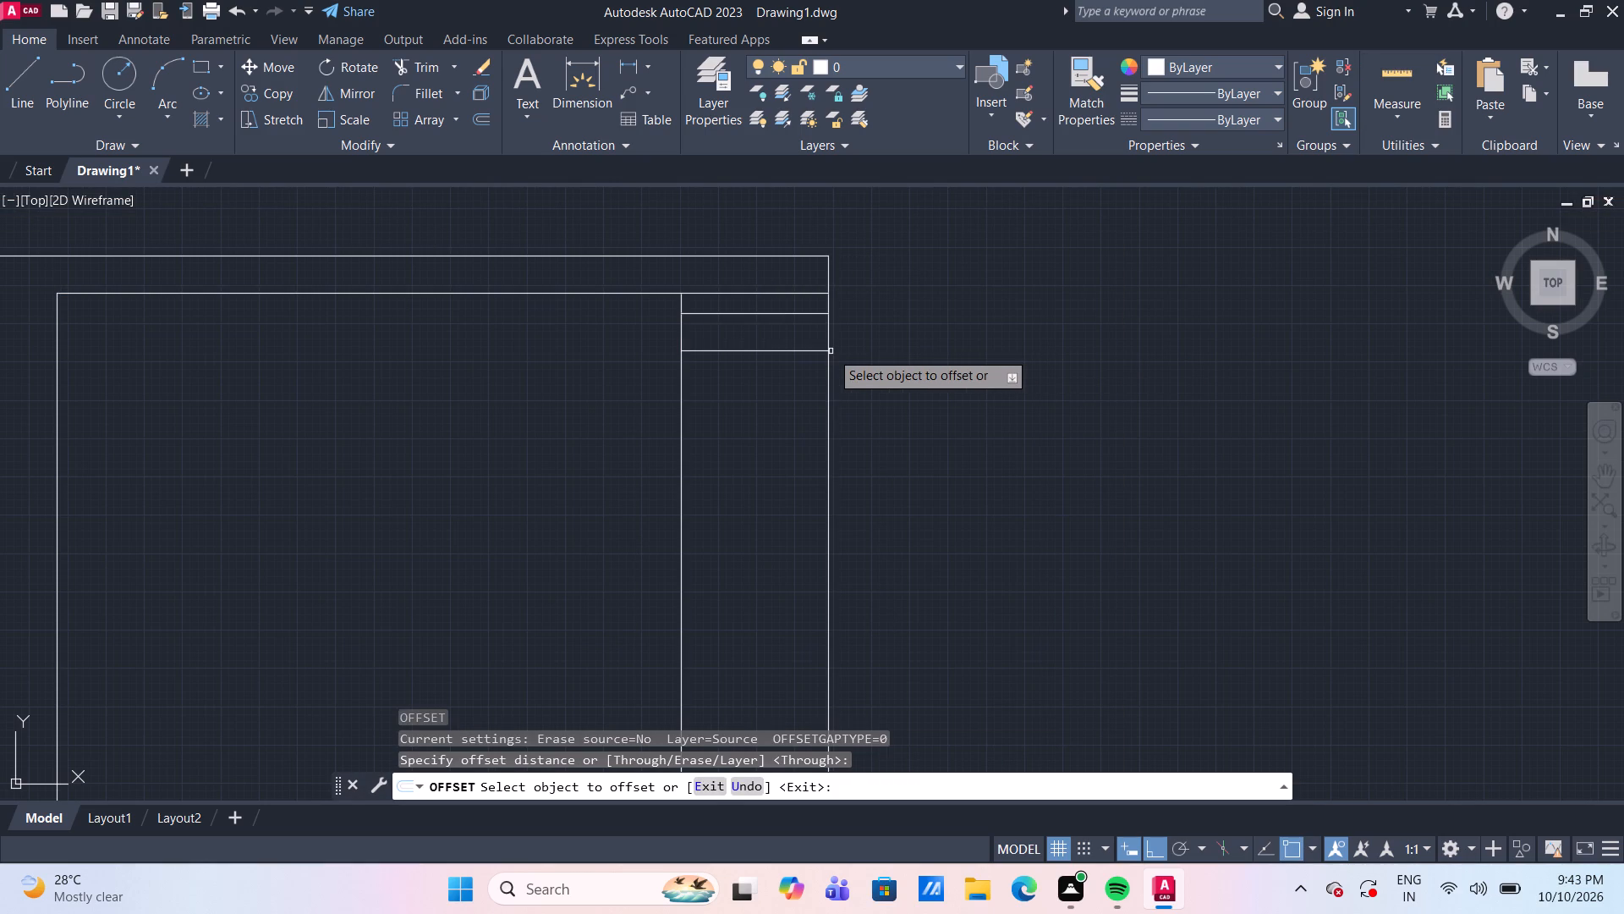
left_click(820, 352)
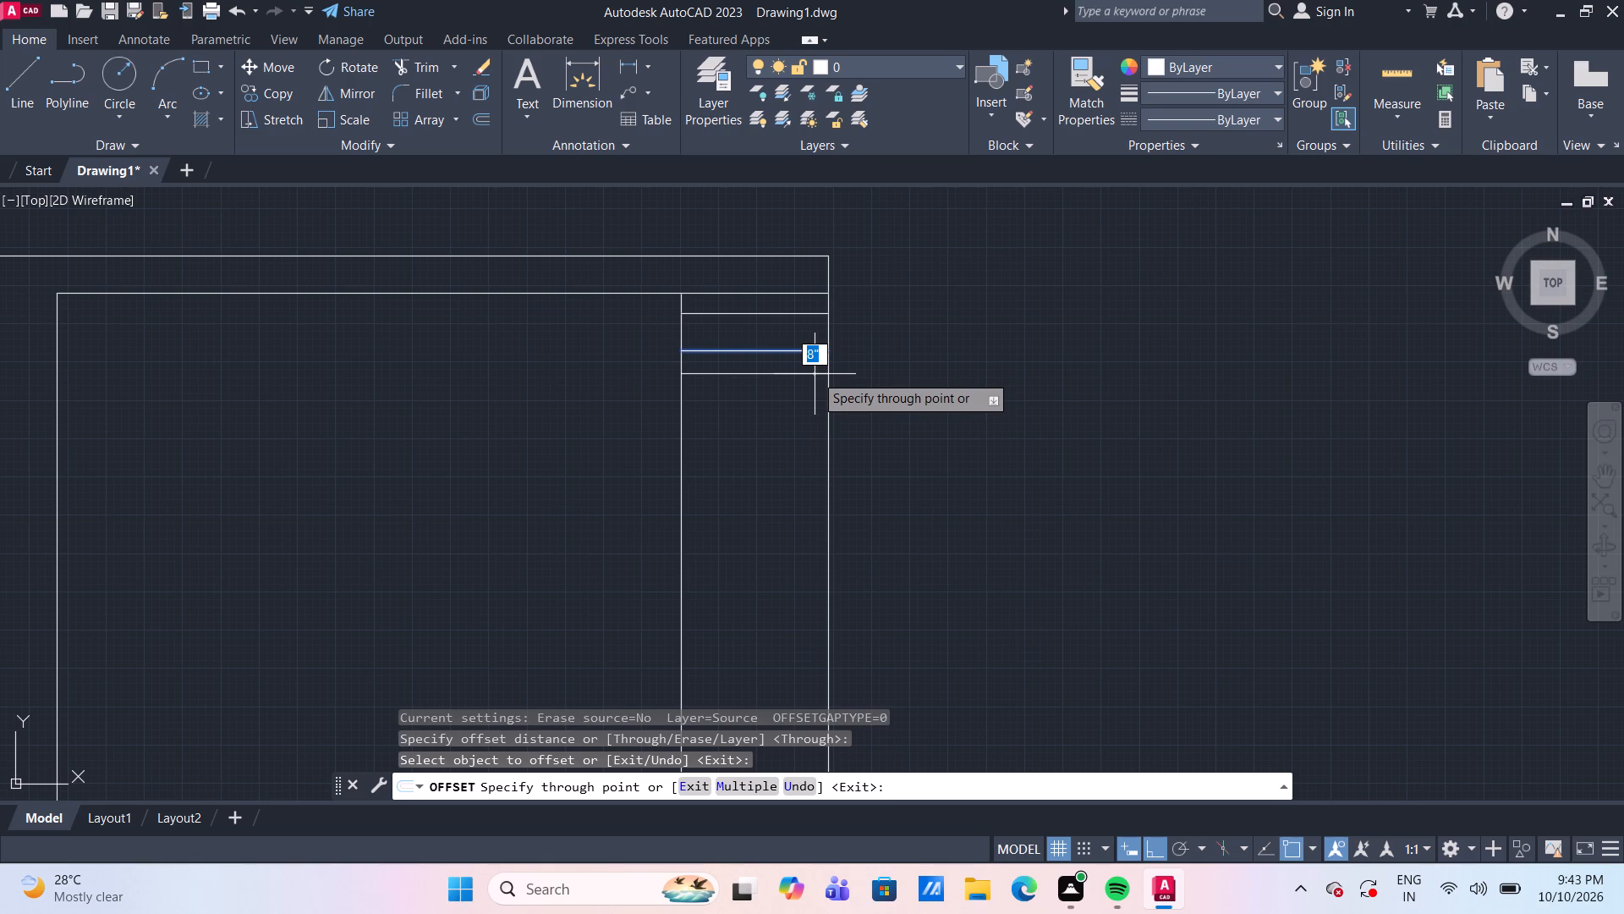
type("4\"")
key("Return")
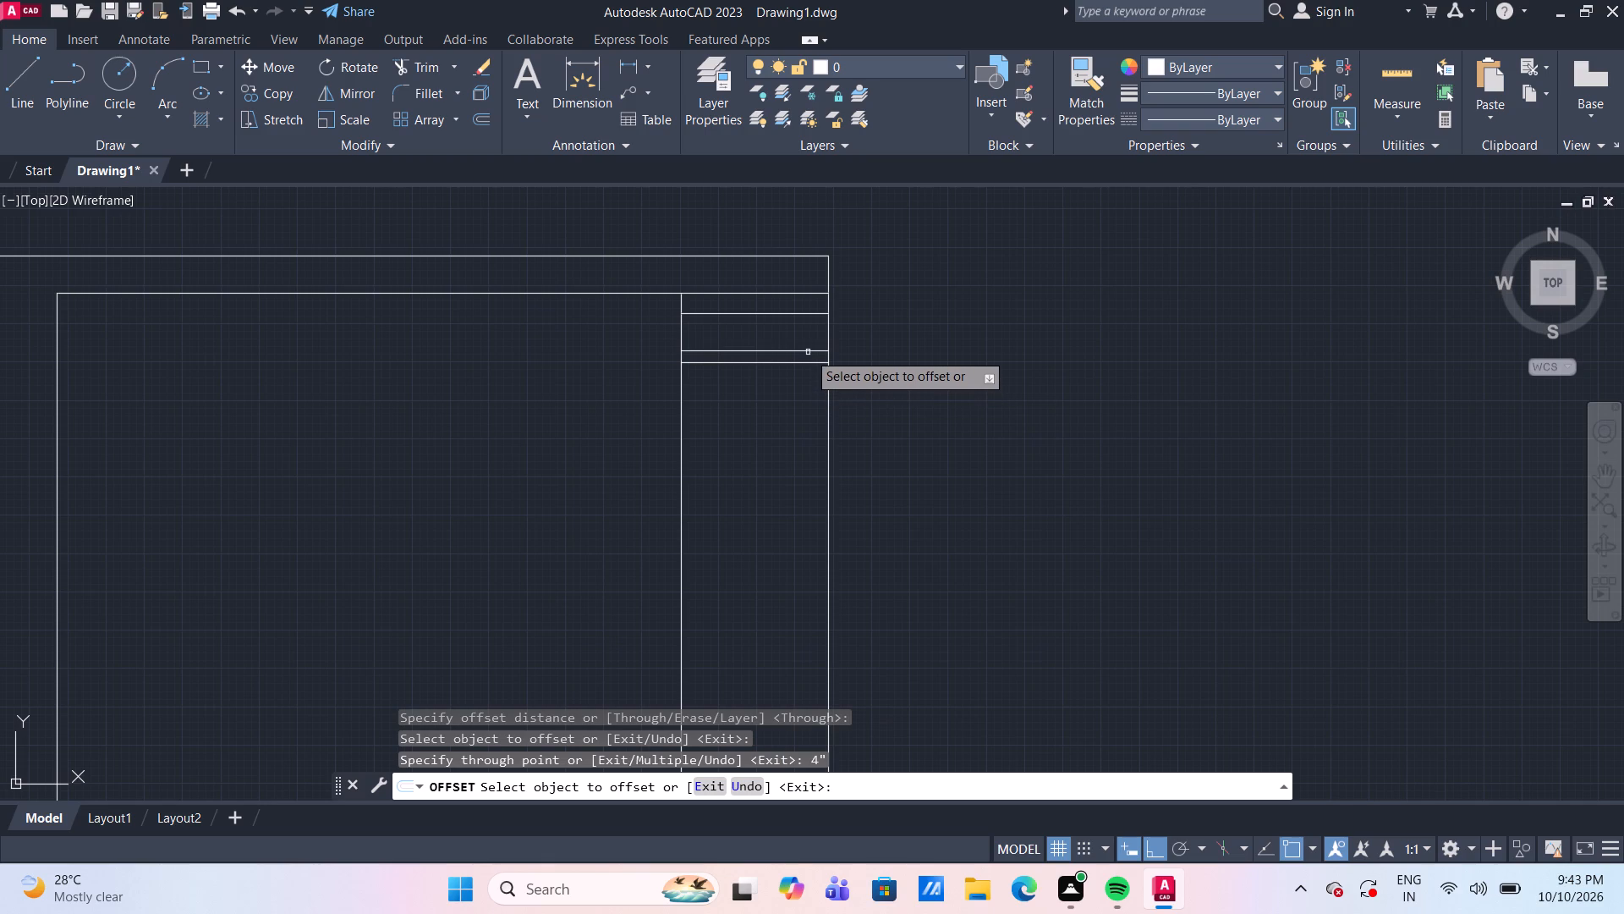
Offset the lower line of the 1' spaced pair 5" downward.
left_click(805, 352)
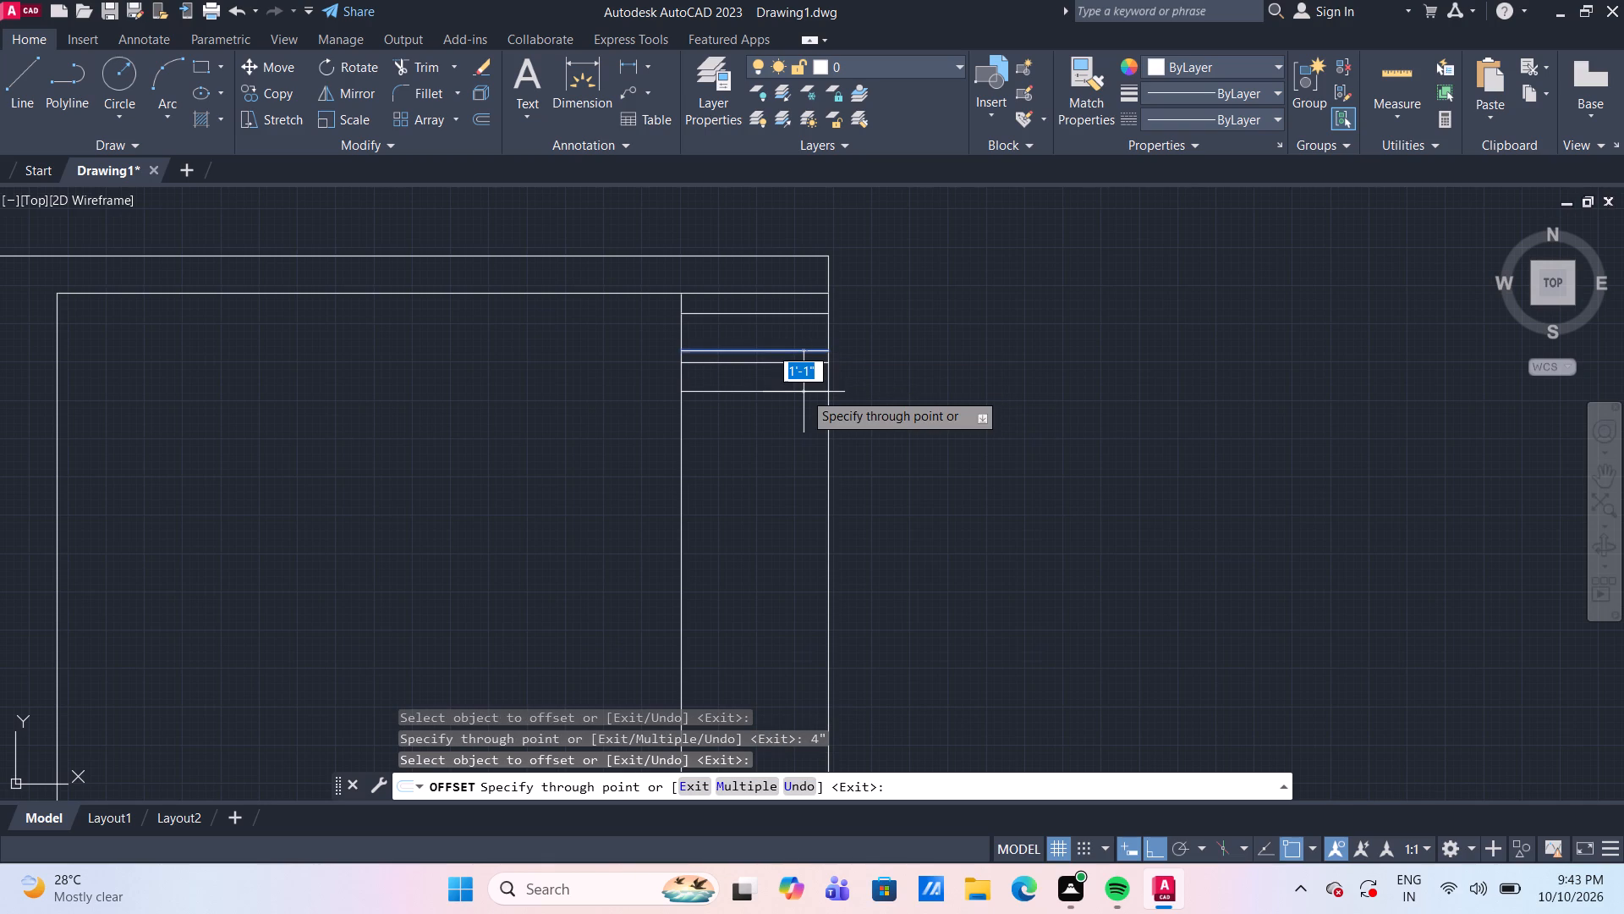
type("5\"")
key("Return")
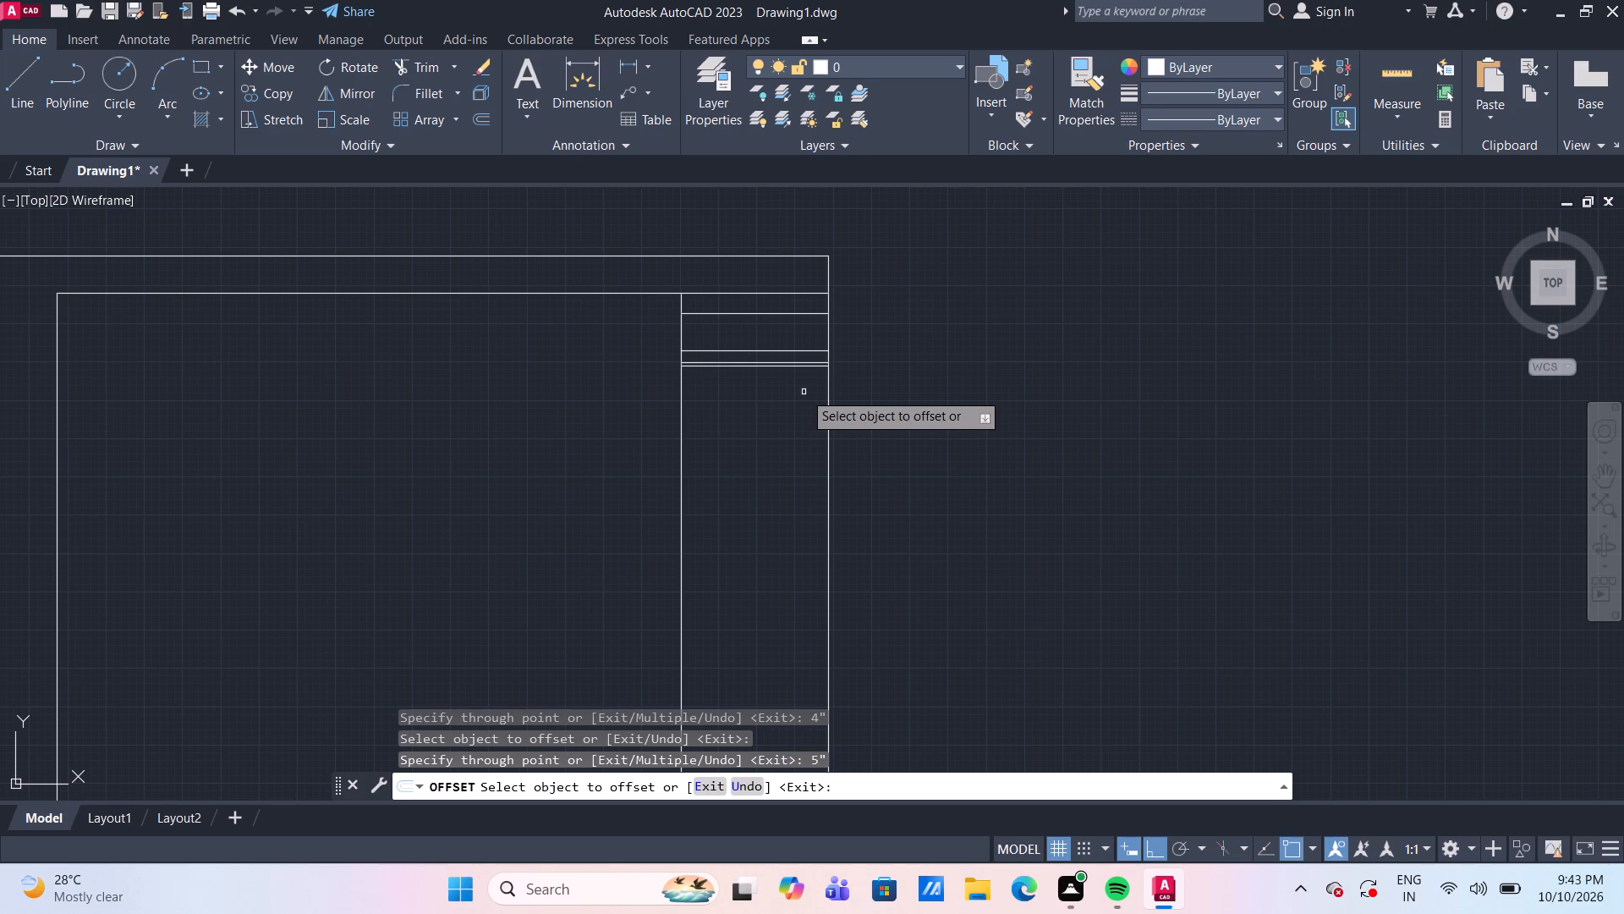
key("Escape")
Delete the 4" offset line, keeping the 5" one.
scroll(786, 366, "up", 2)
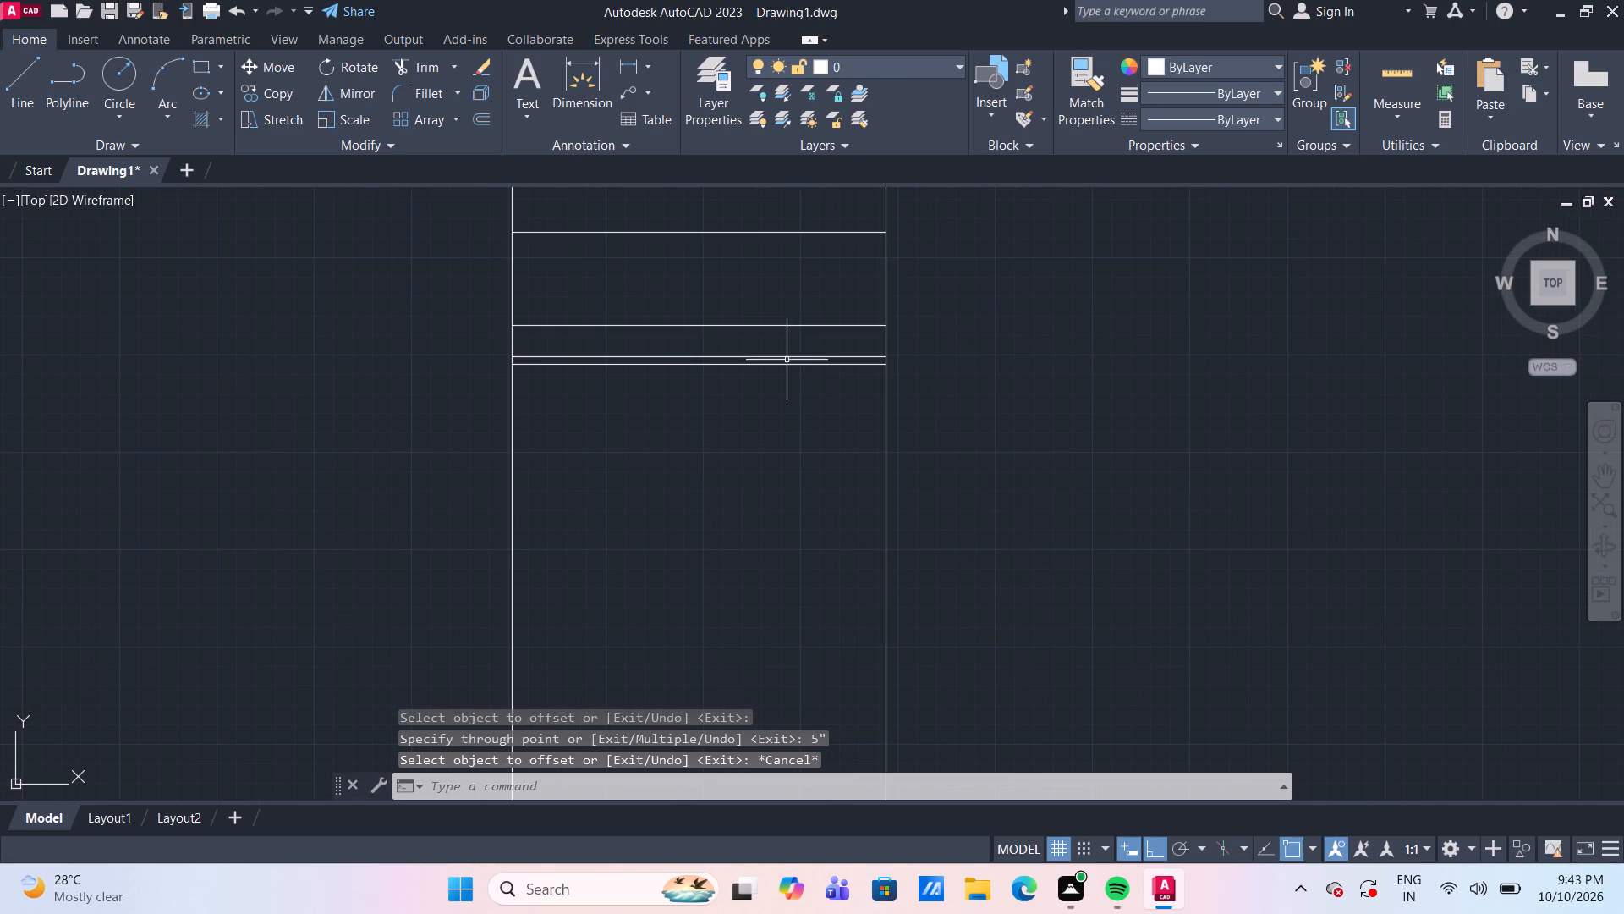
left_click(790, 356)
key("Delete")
Copy the 1' spaced line pair at the top of the strip as a 50-item array fitted down to the strip's lower right corner.
scroll(771, 462, "down", 1)
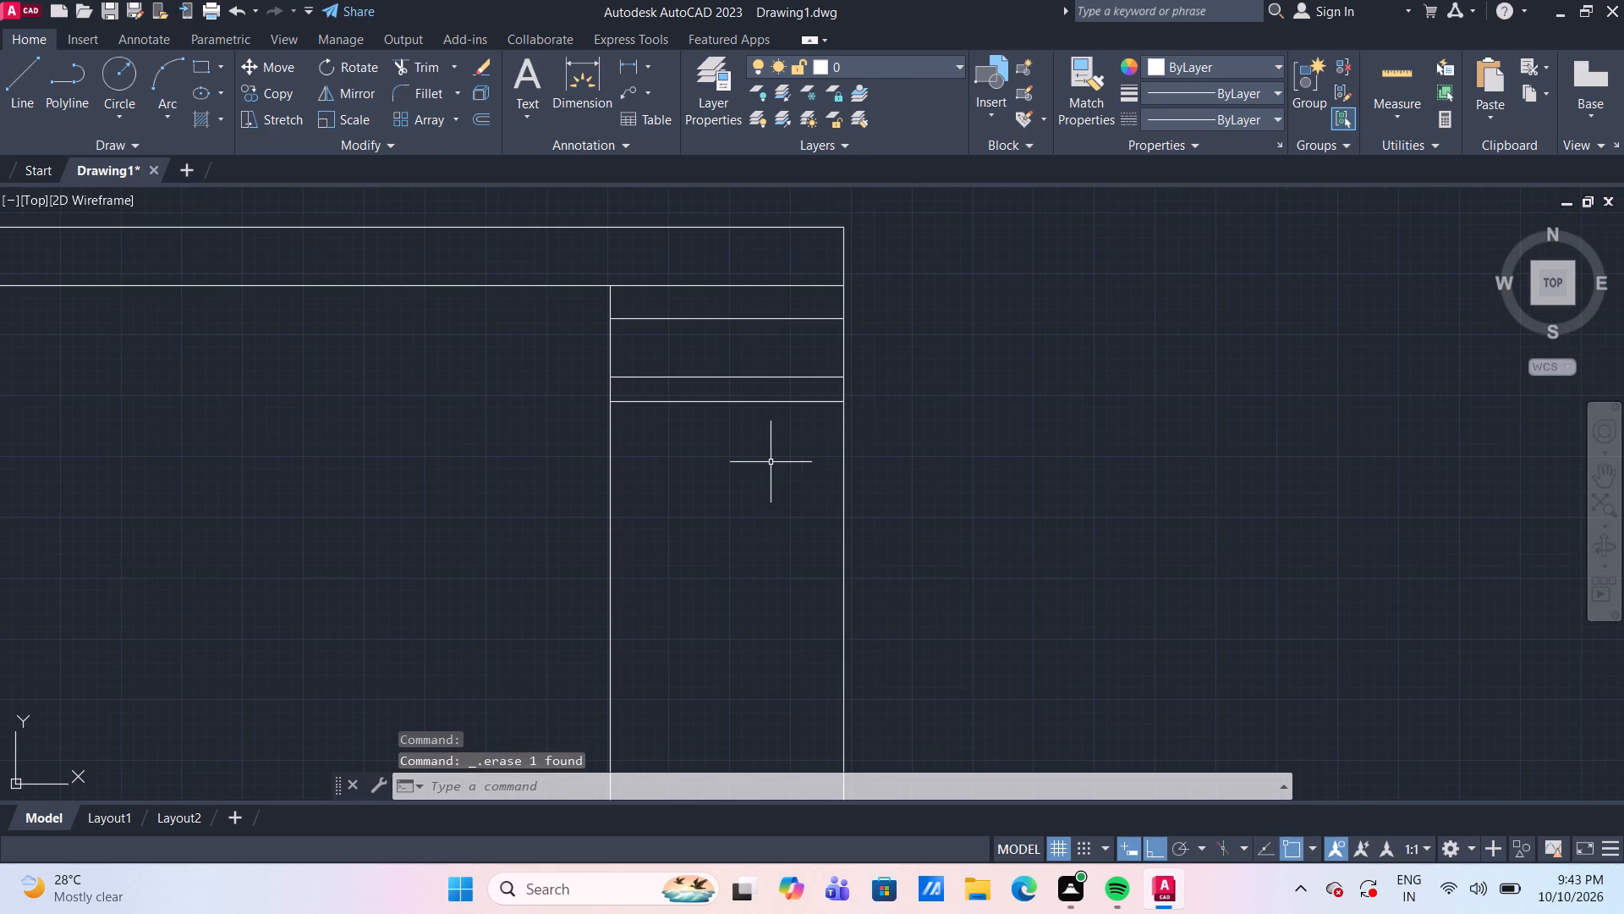
left_click(789, 383)
left_click(764, 305)
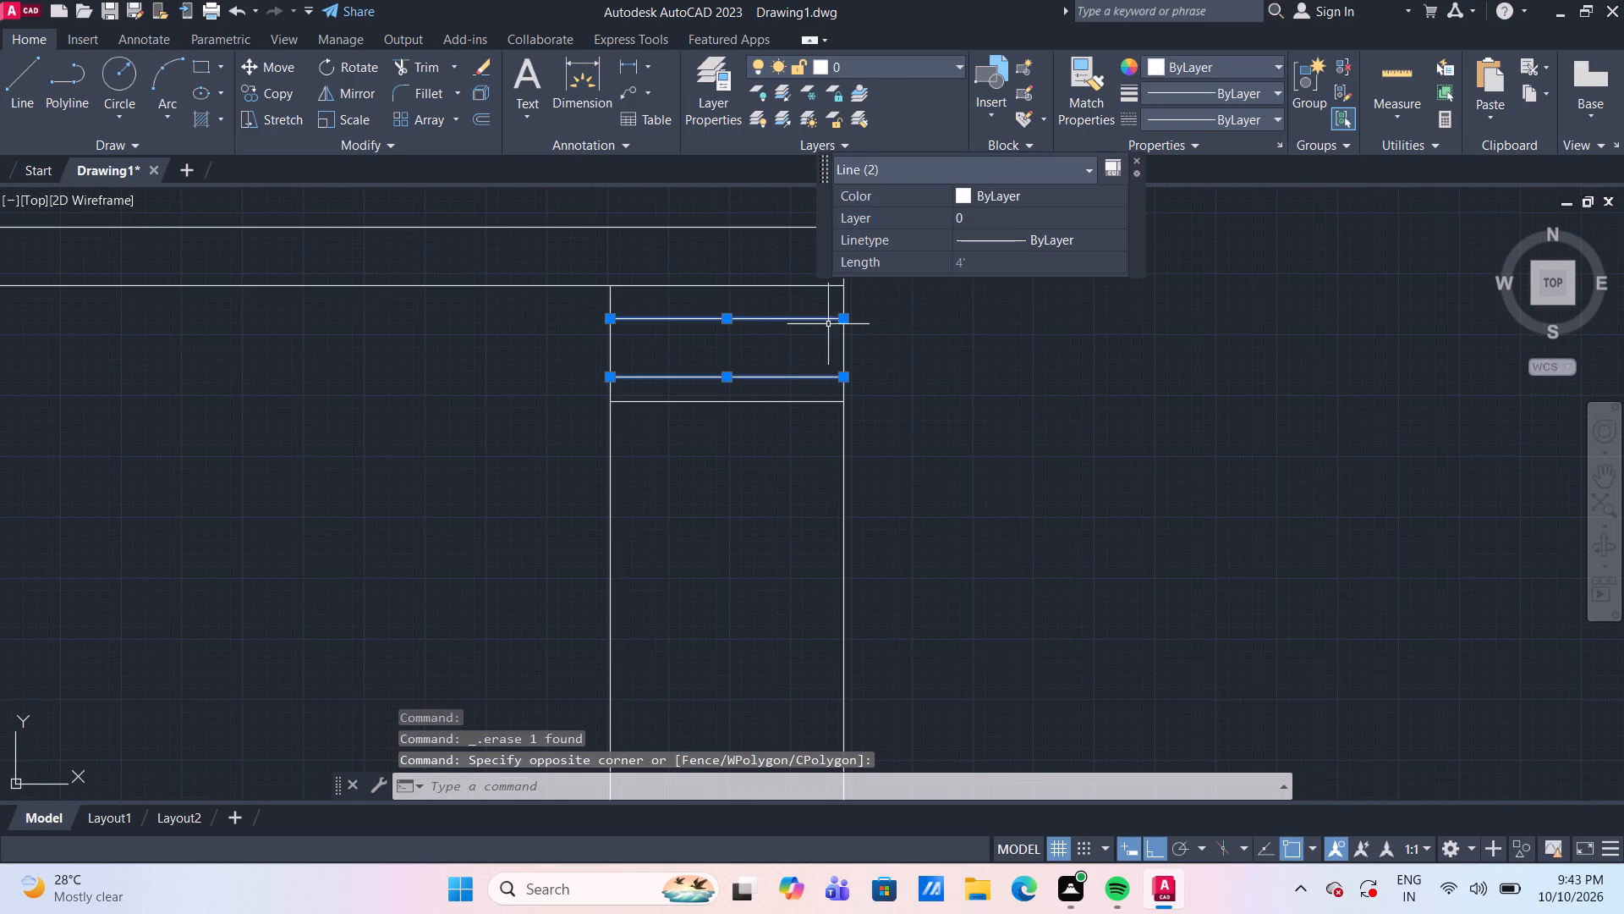
key("c")
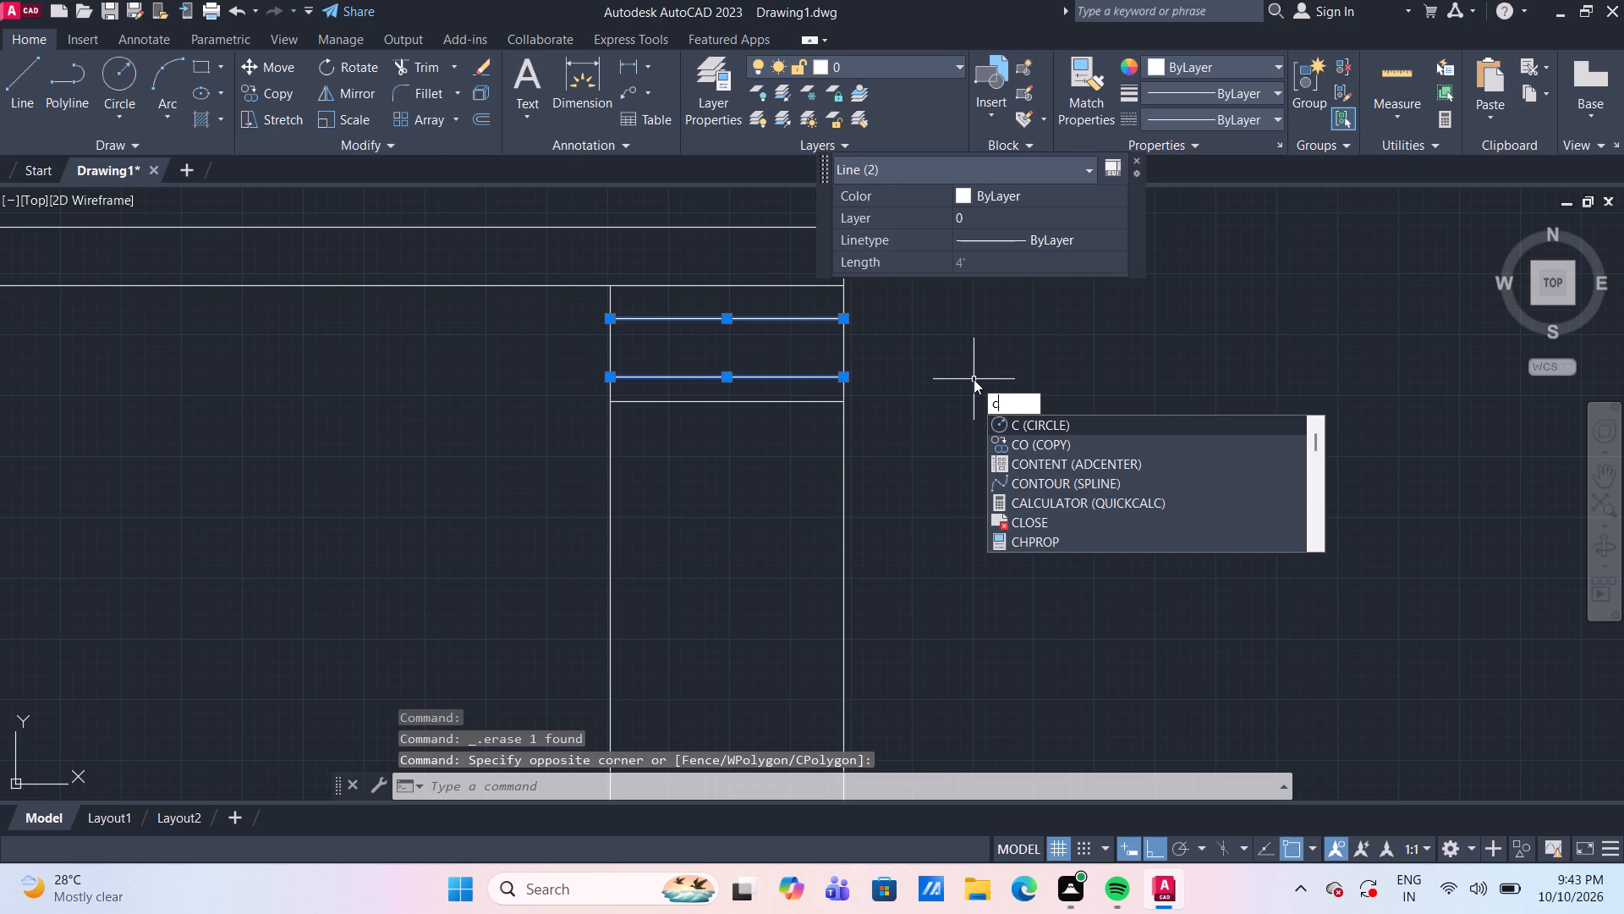
key("o")
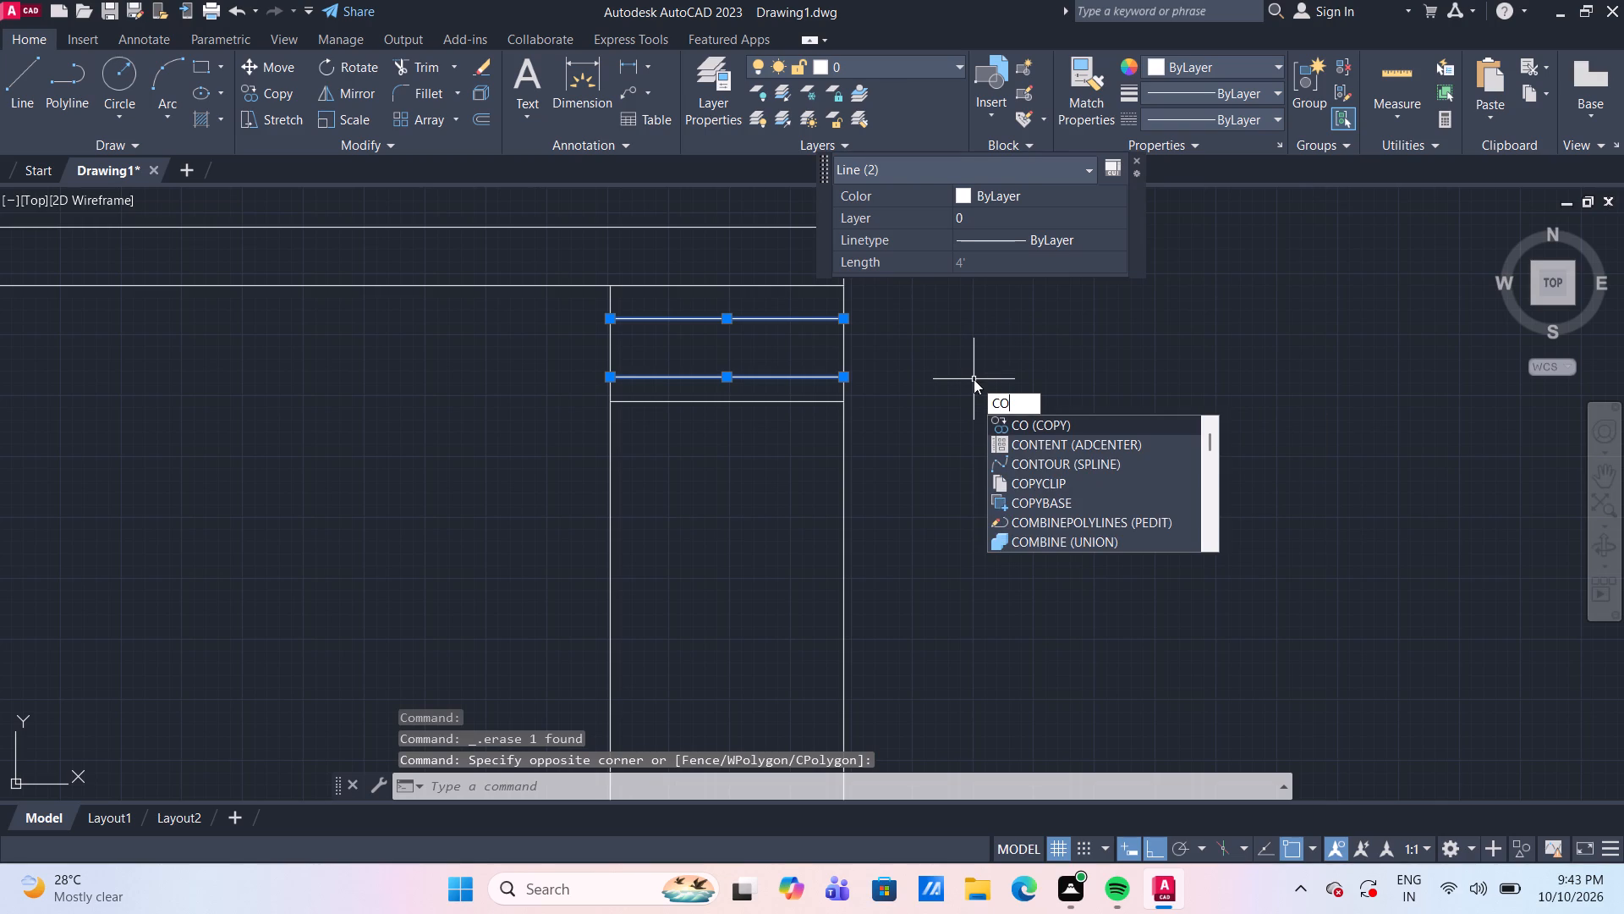
key("space")
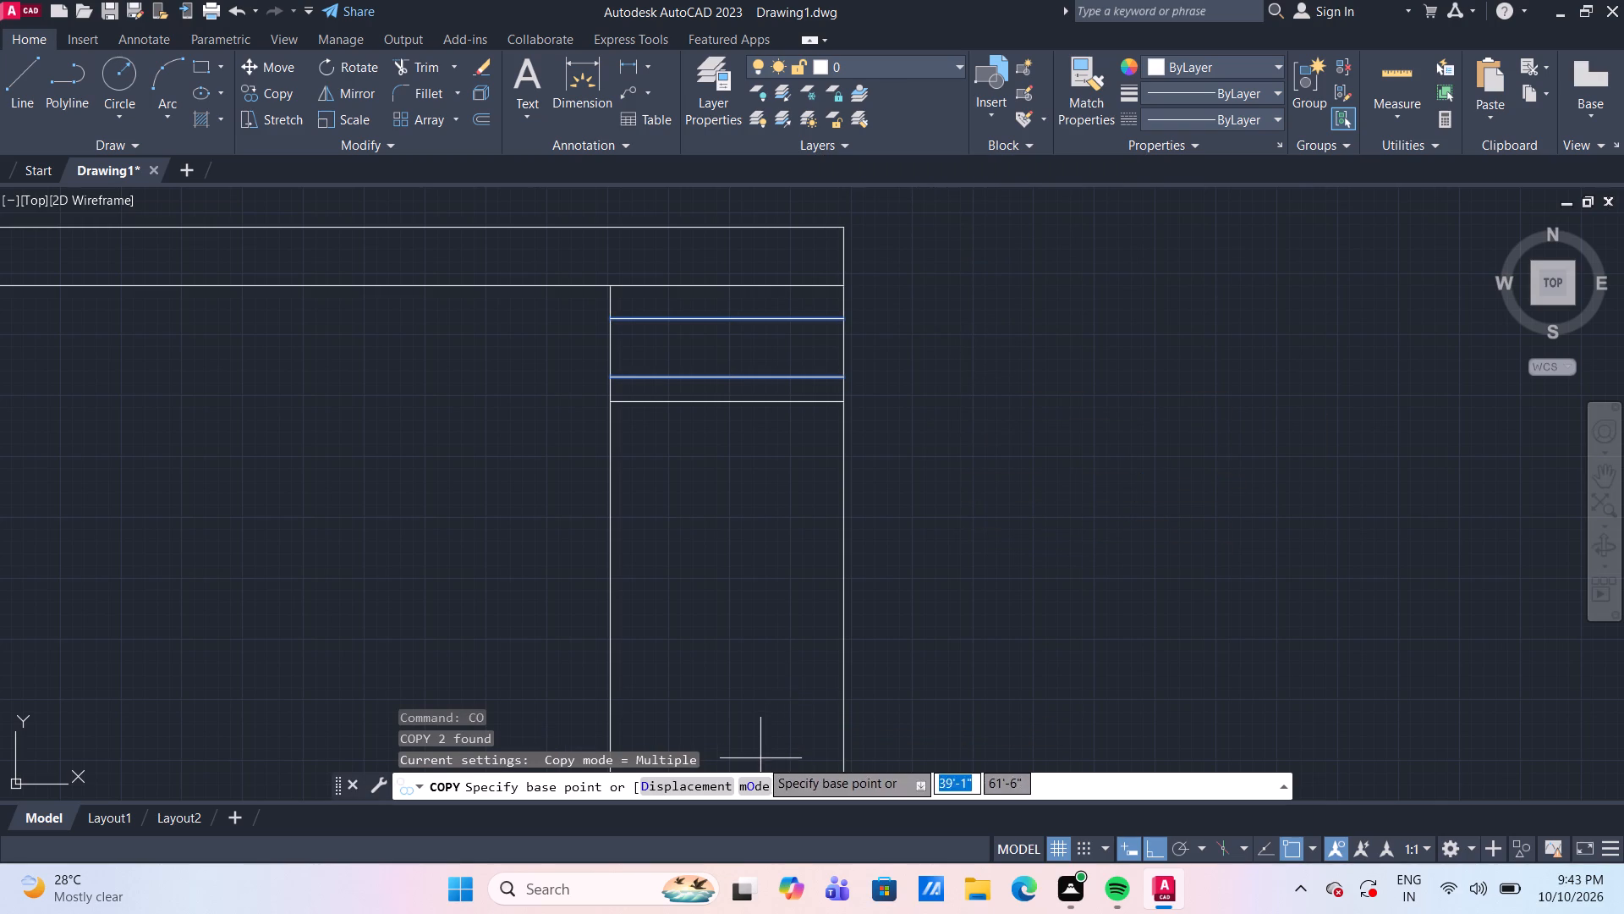
left_click(841, 315)
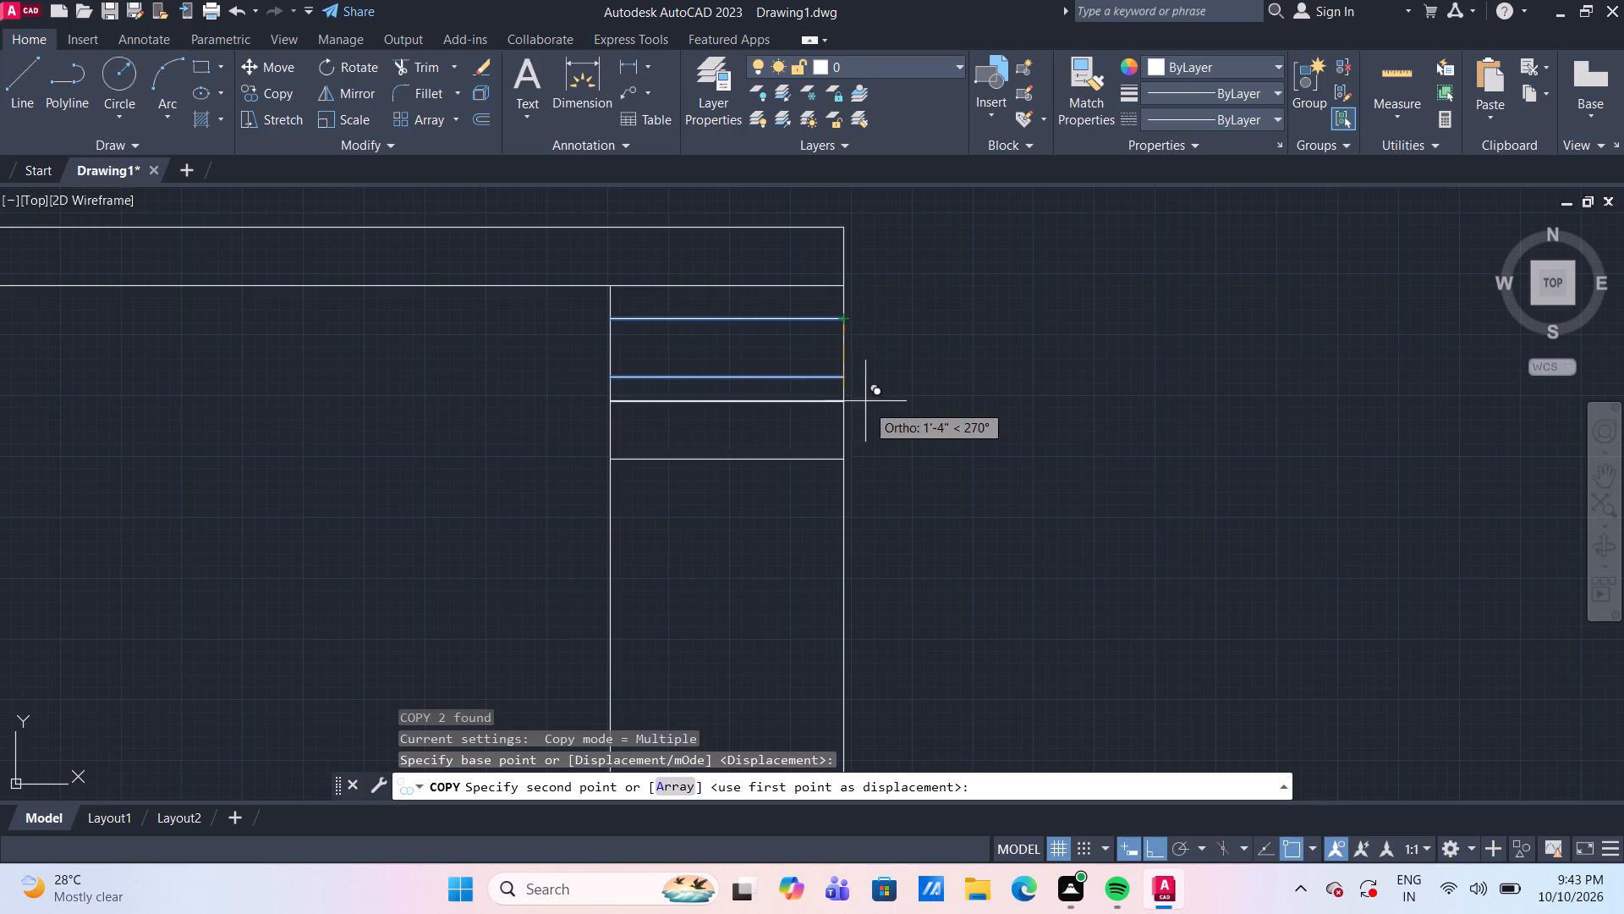
left_click(672, 793)
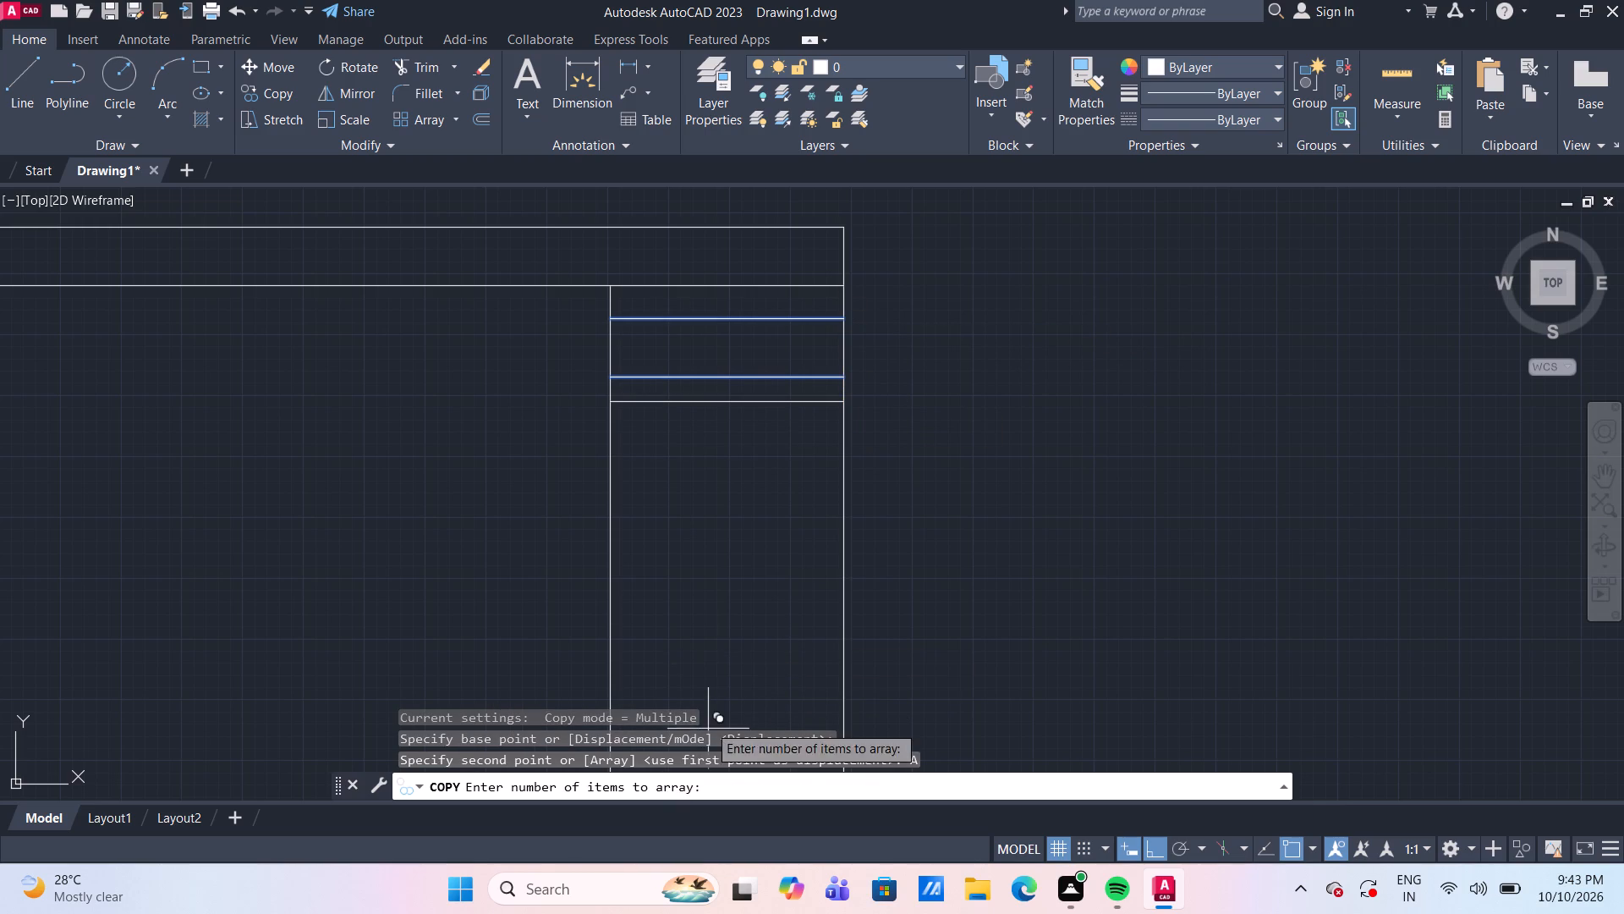
scroll(816, 539, "down", 2)
scroll(887, 555, "down", 3)
middle_click_drag(903, 579, 892, 493)
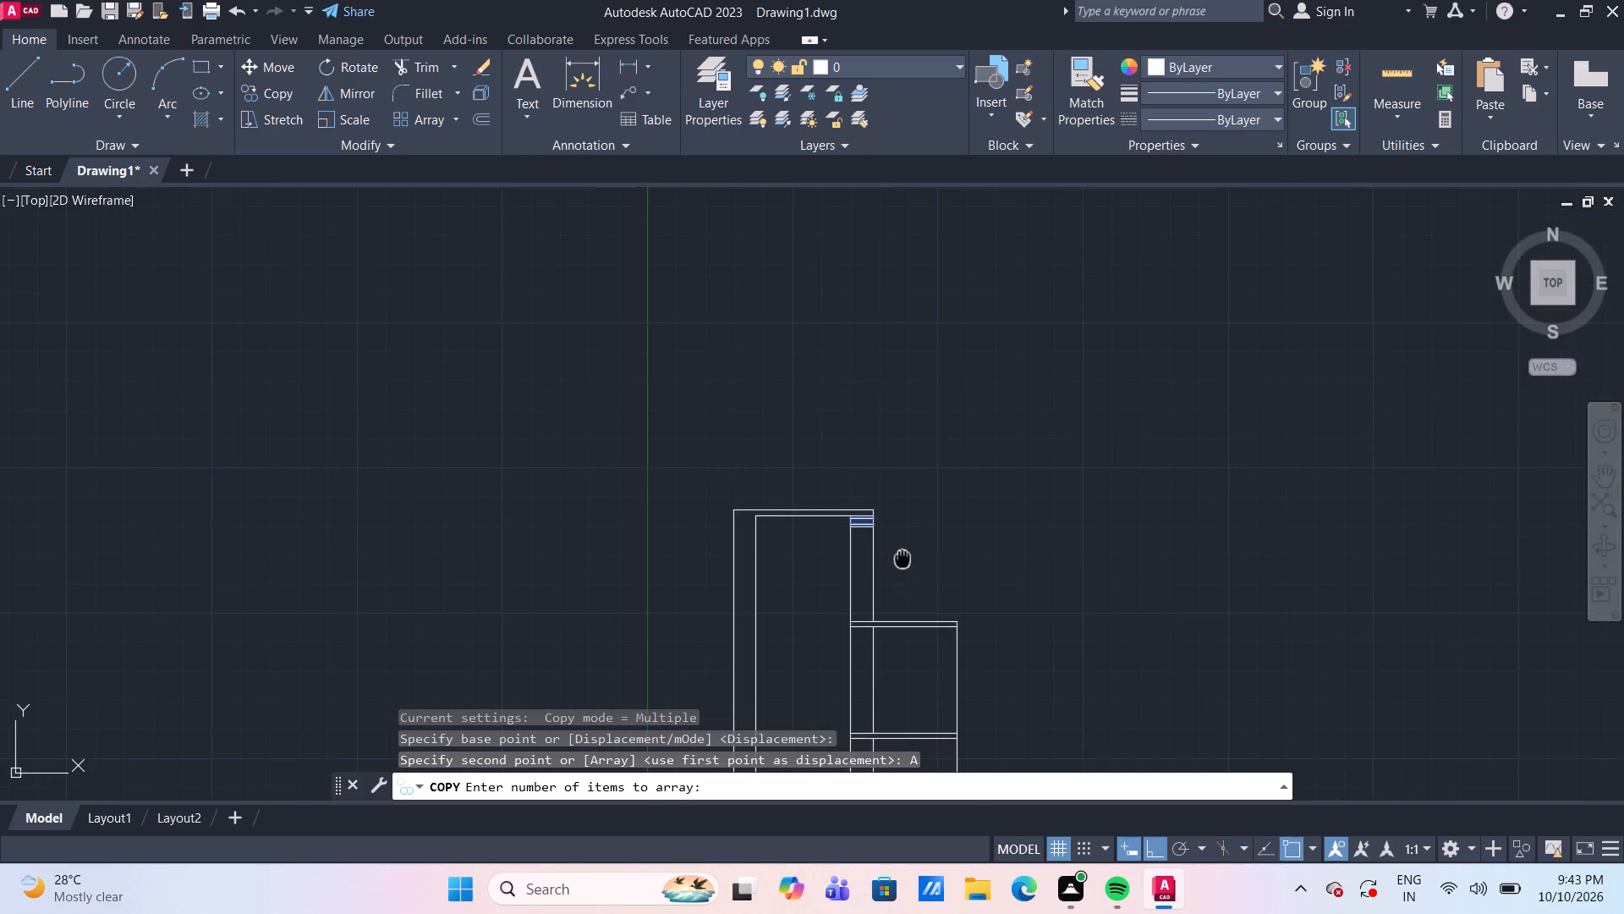
middle_click_drag(892, 493, 863, 399)
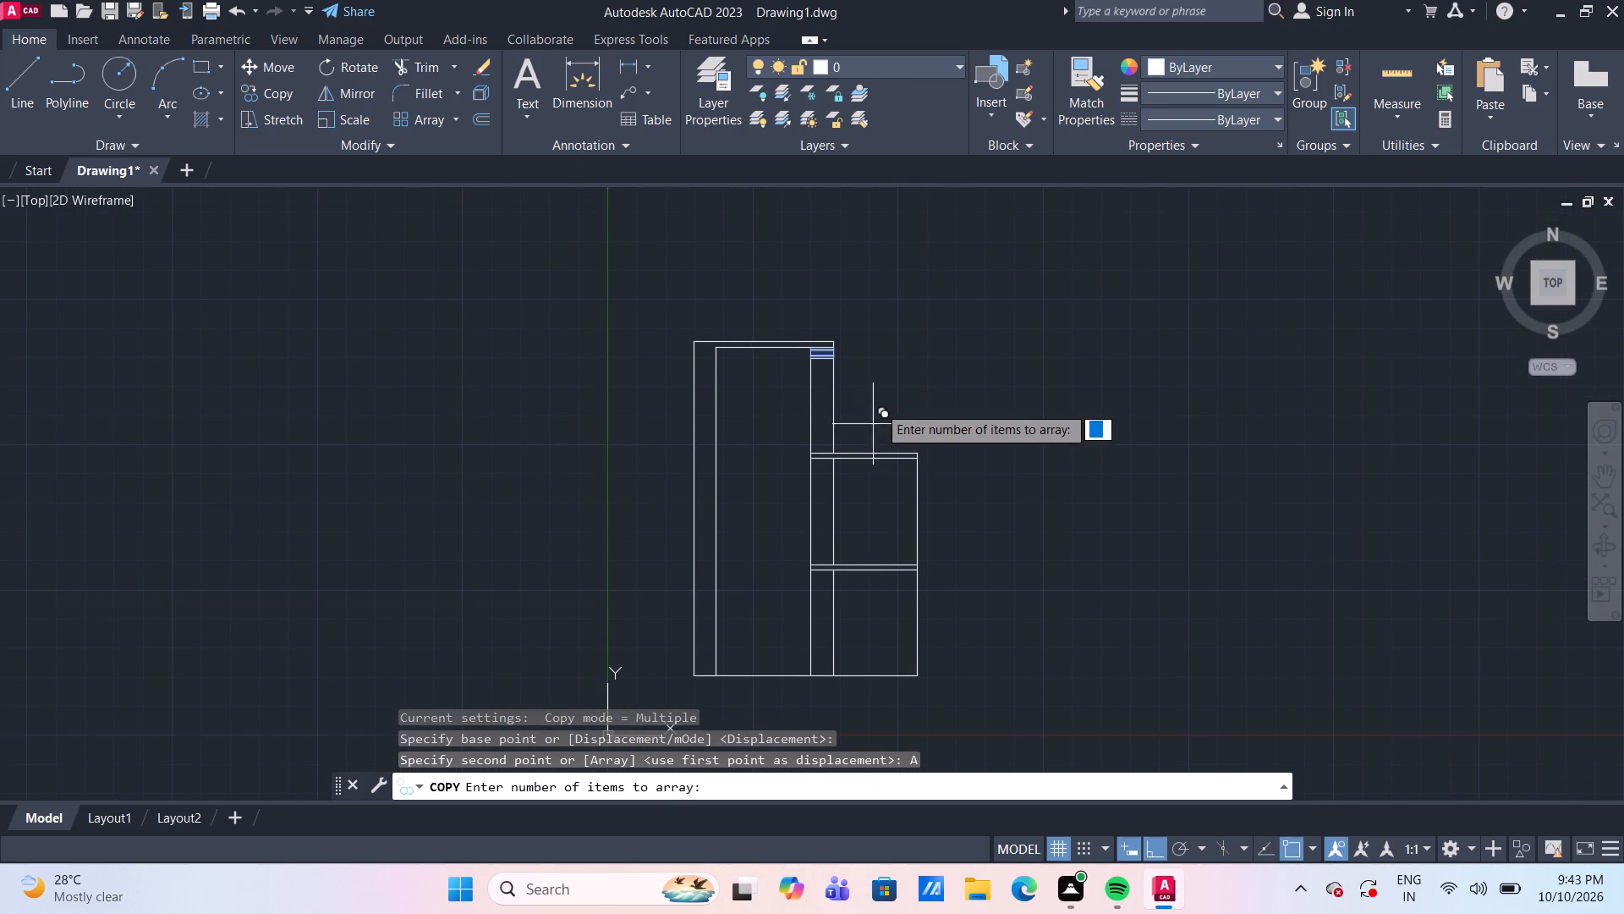
middle_click_drag(882, 384, 879, 345)
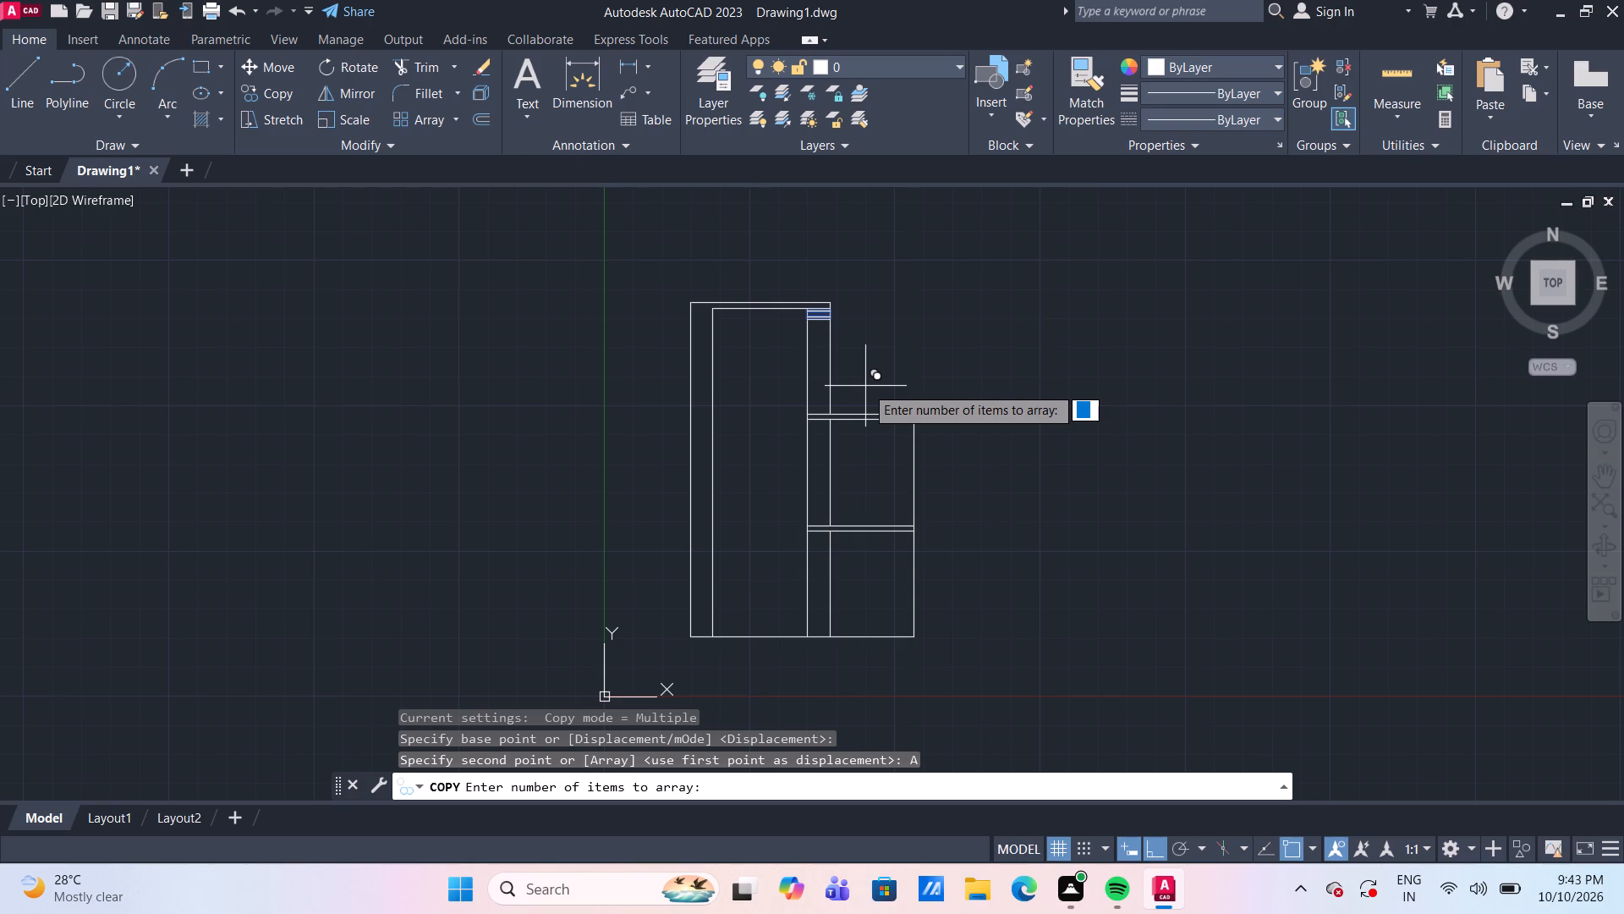
type("50")
key("Return")
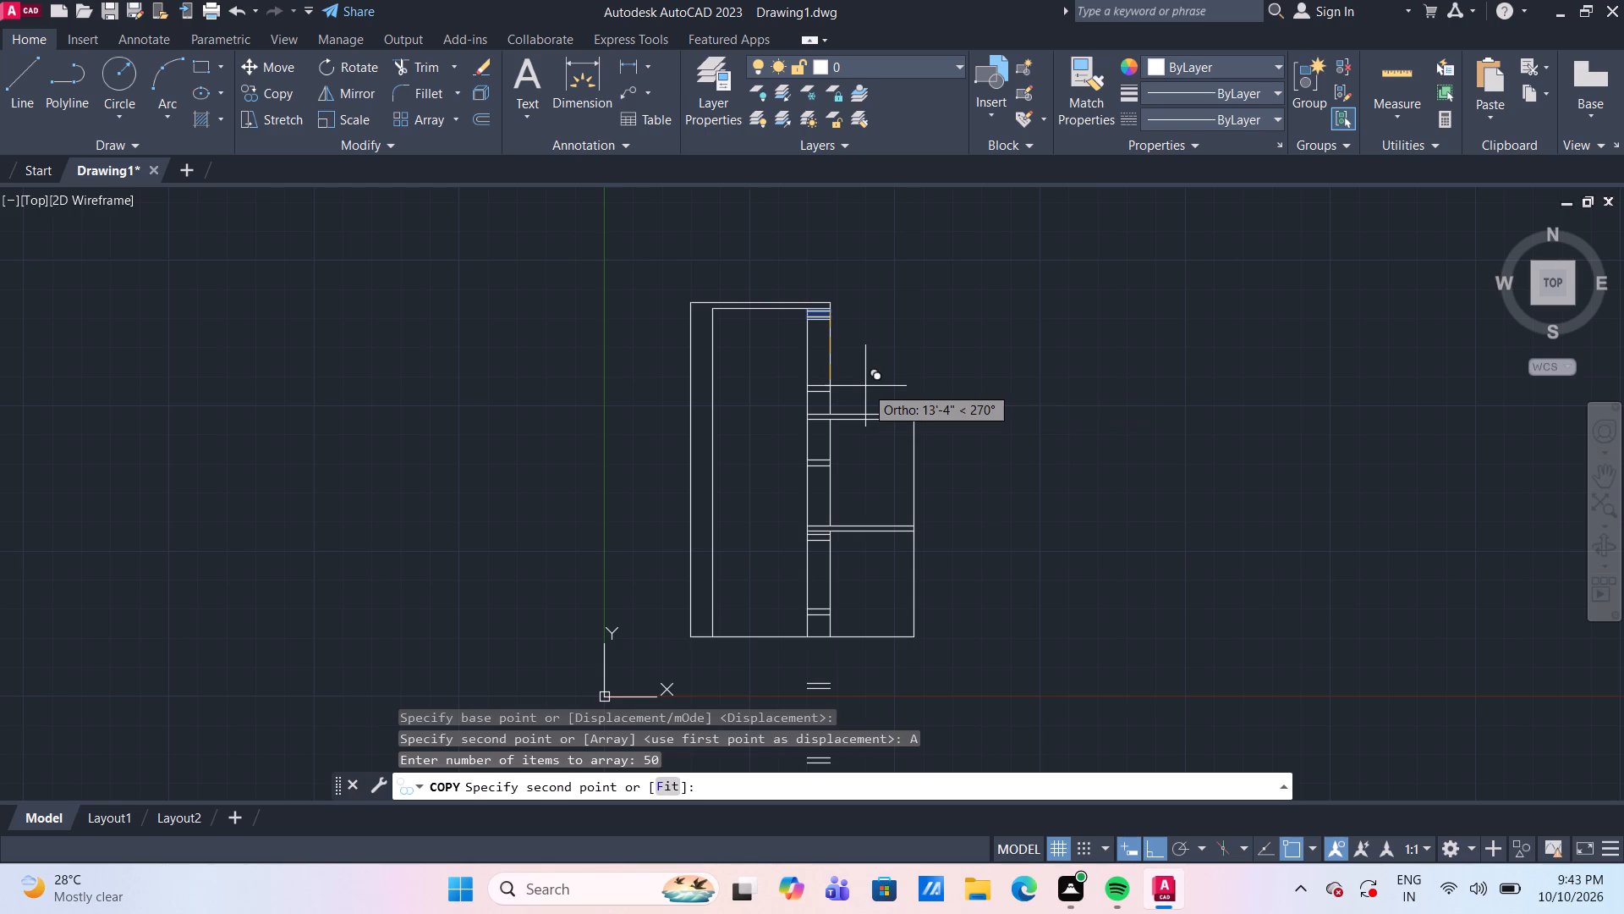
left_click(674, 785)
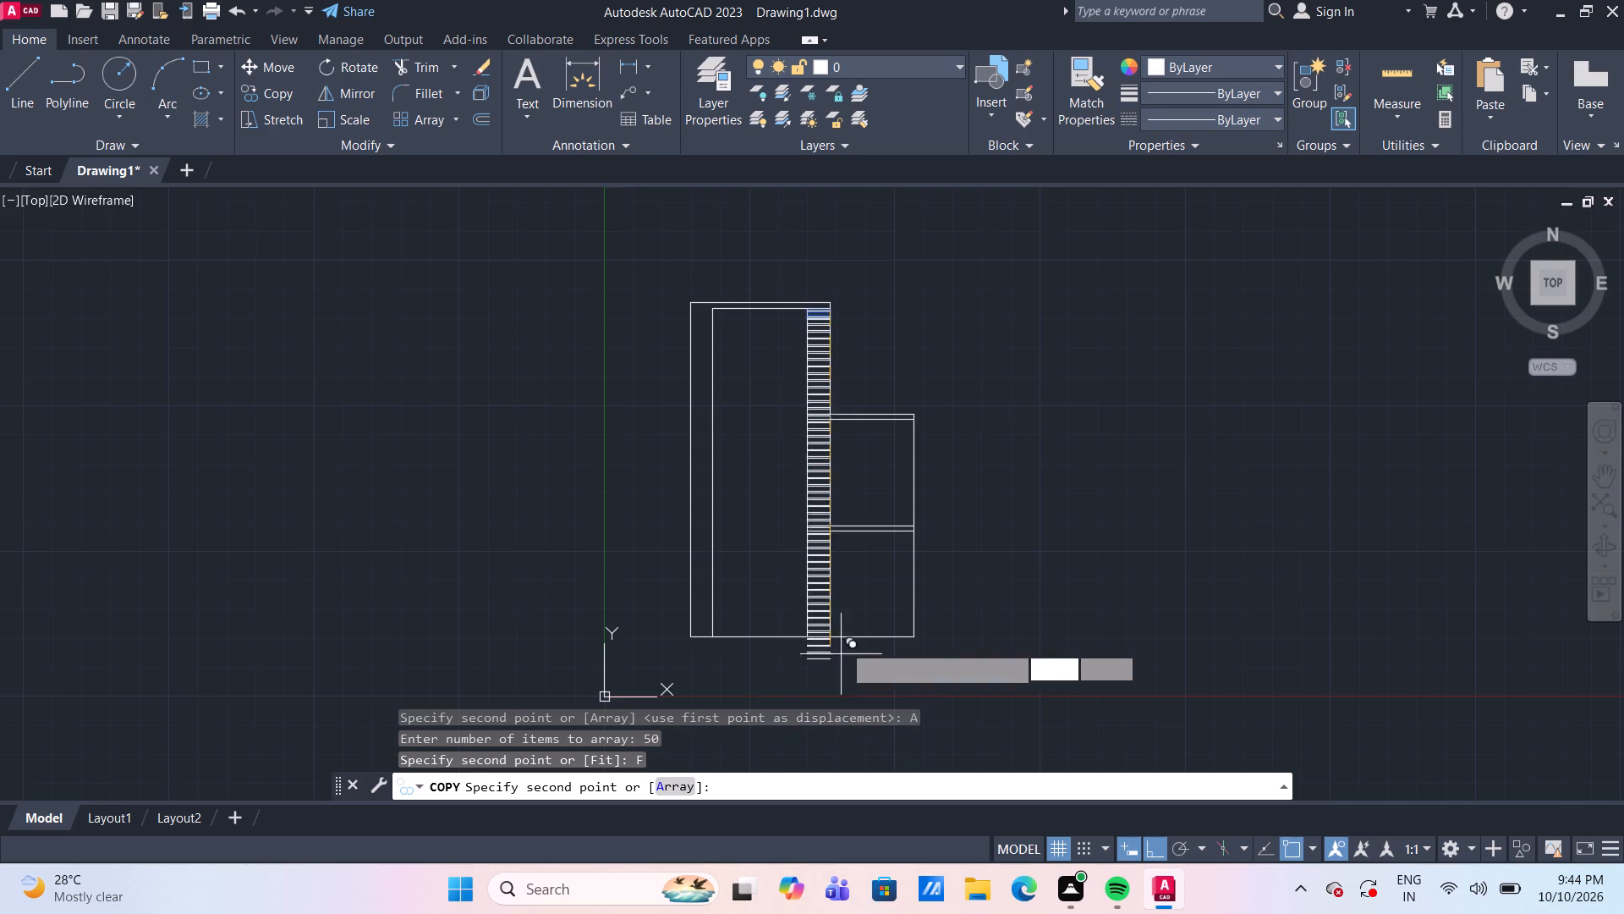
scroll(845, 639, "up", 5)
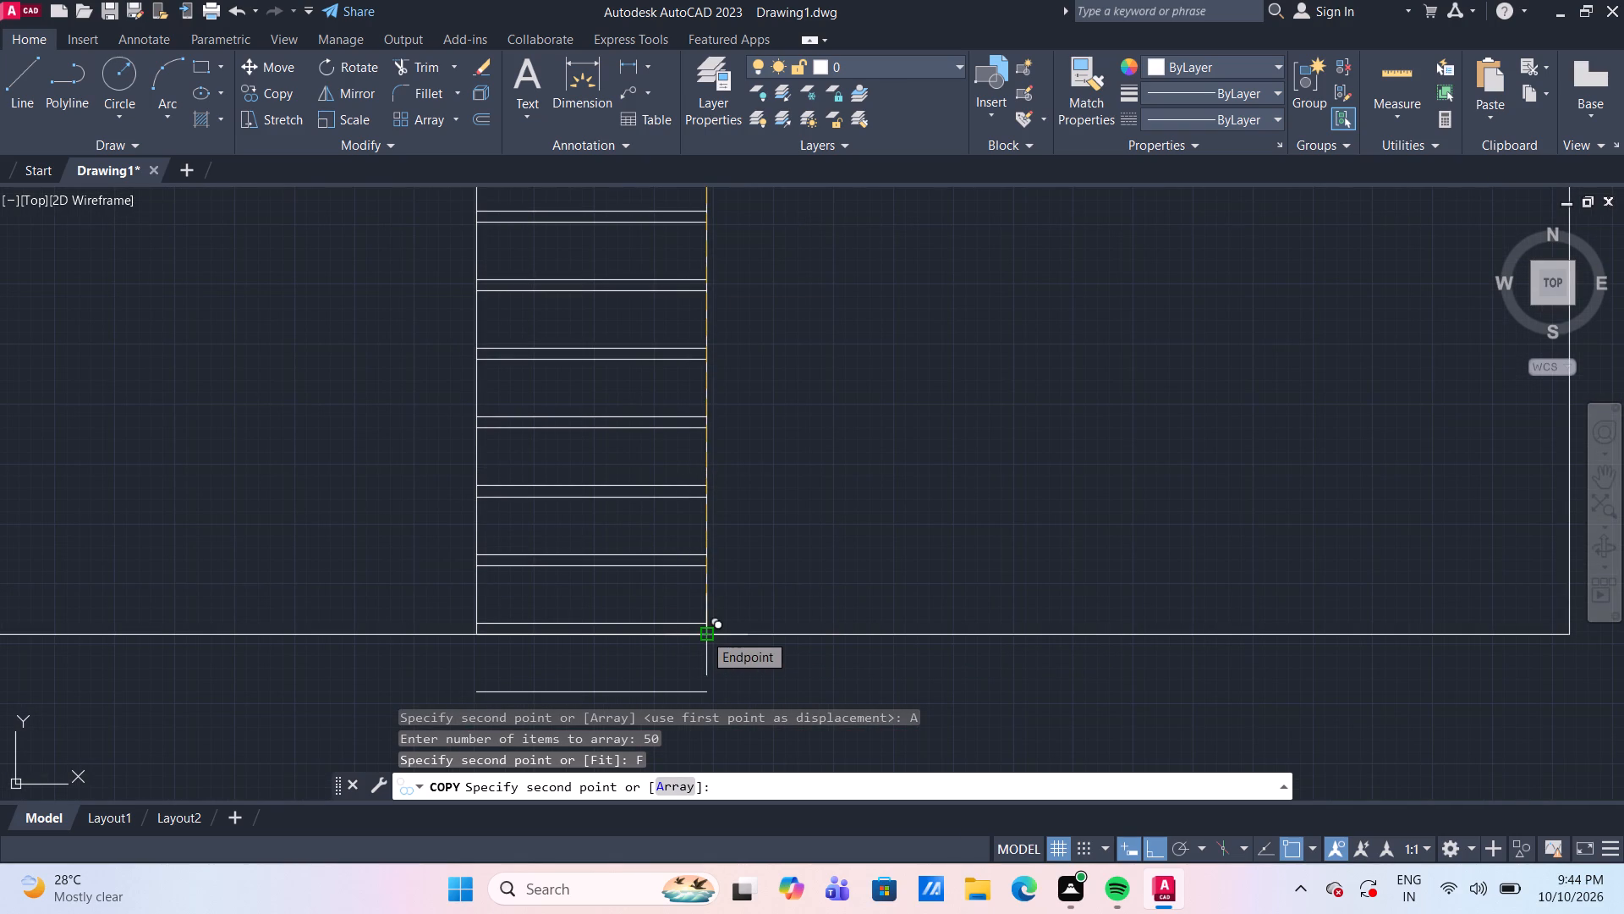
left_click(704, 633)
scroll(704, 633, "down", 3)
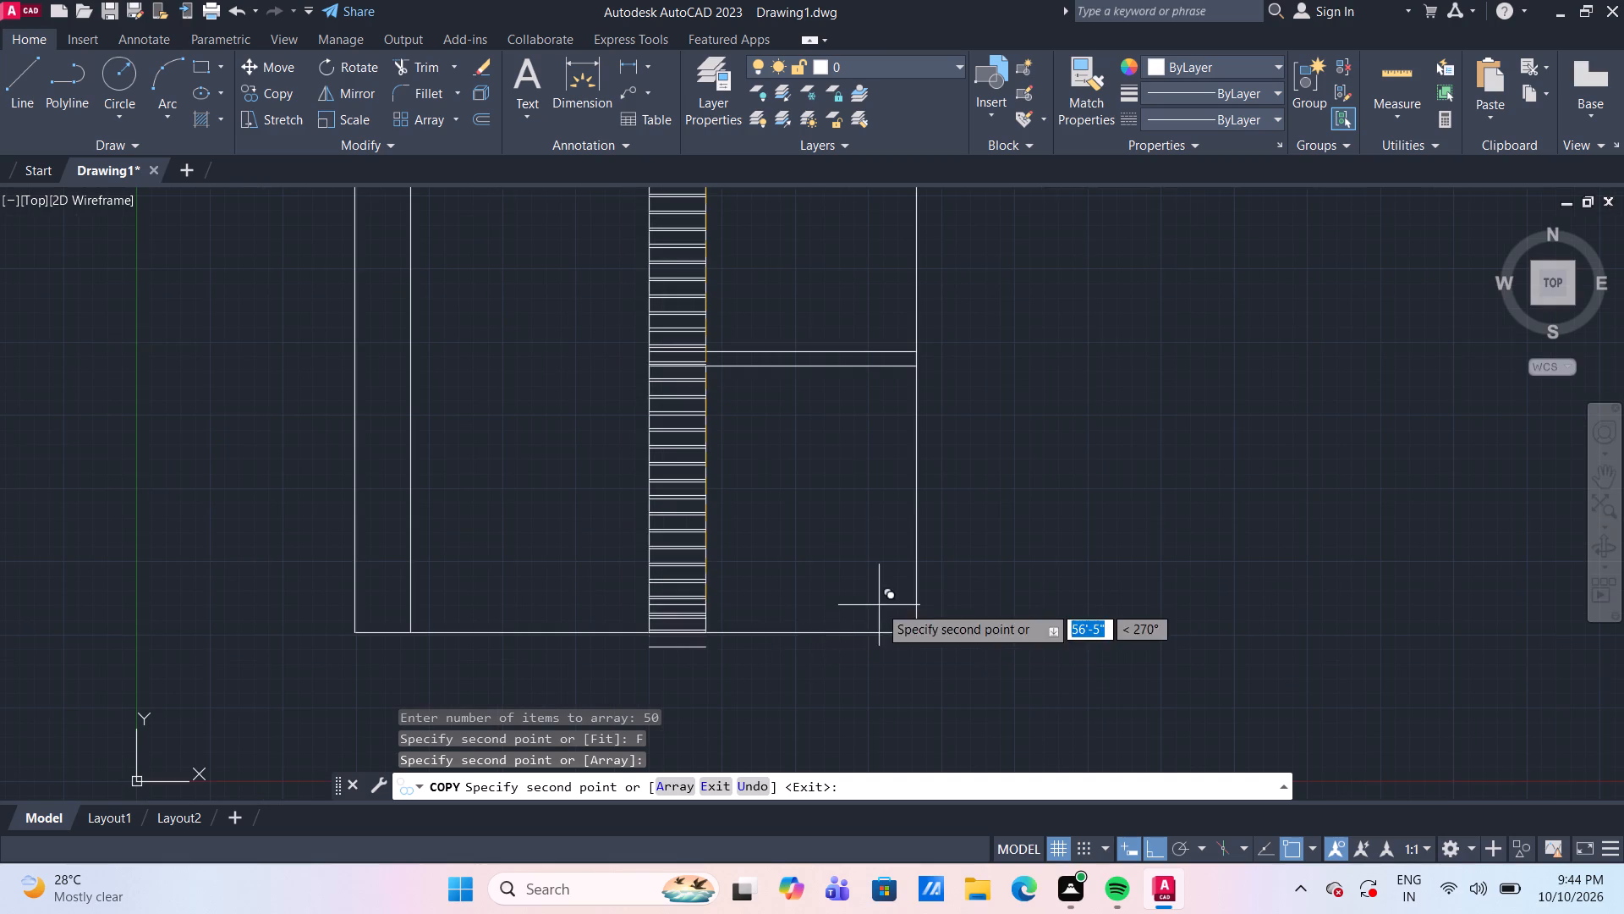
key("Escape")
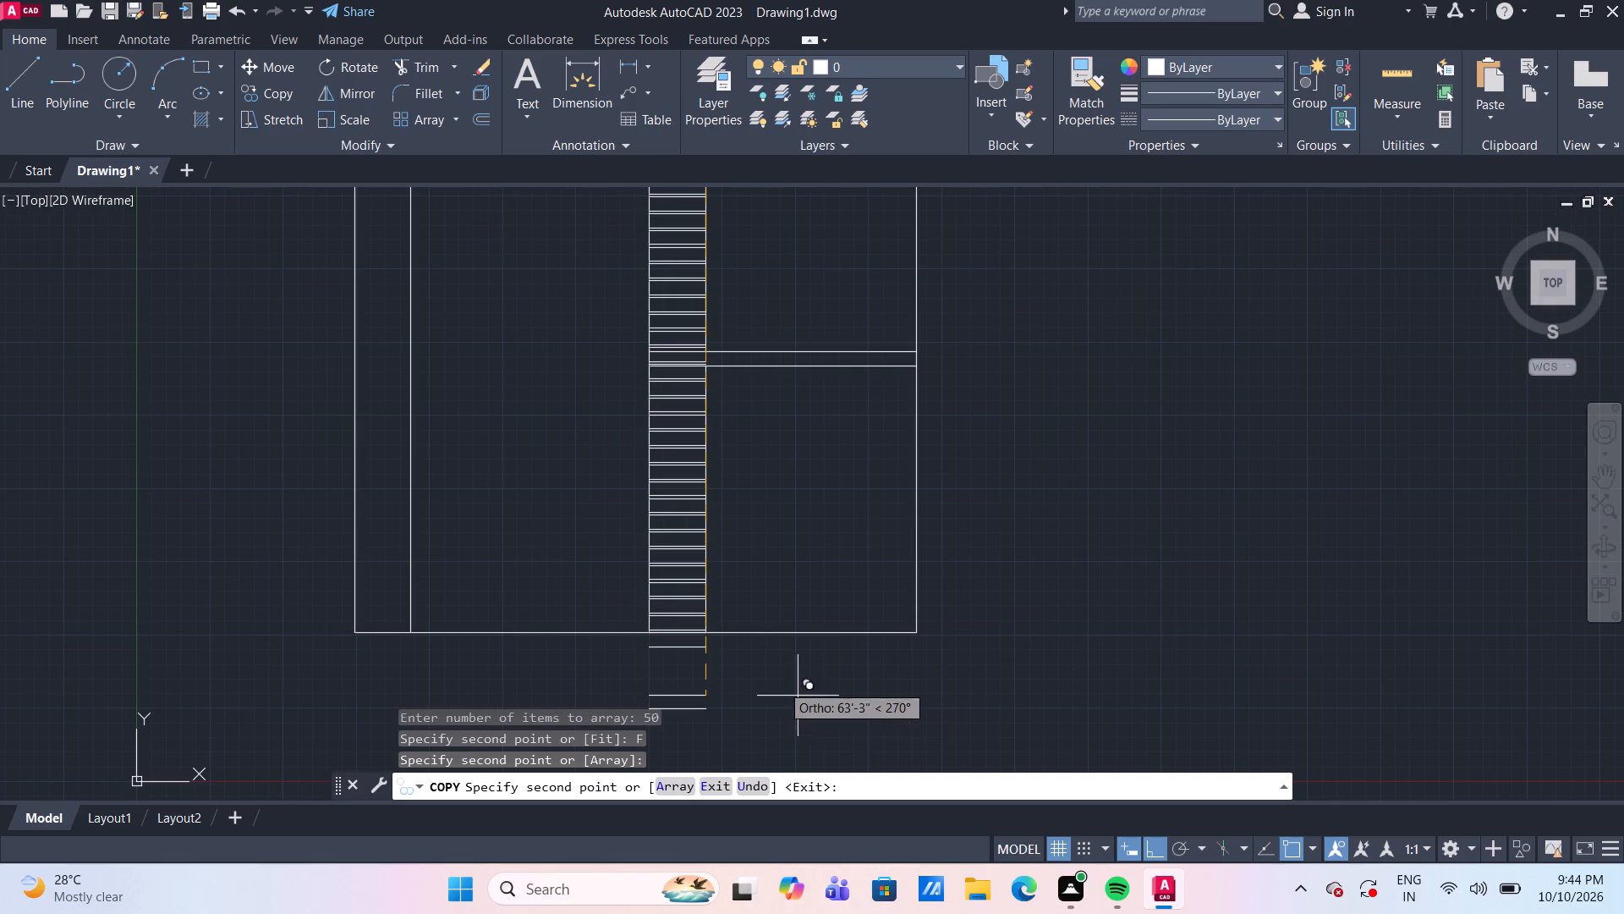
Delete the arrayed short line that falls below the plan's bottom edge.
left_click(687, 647)
key("Delete")
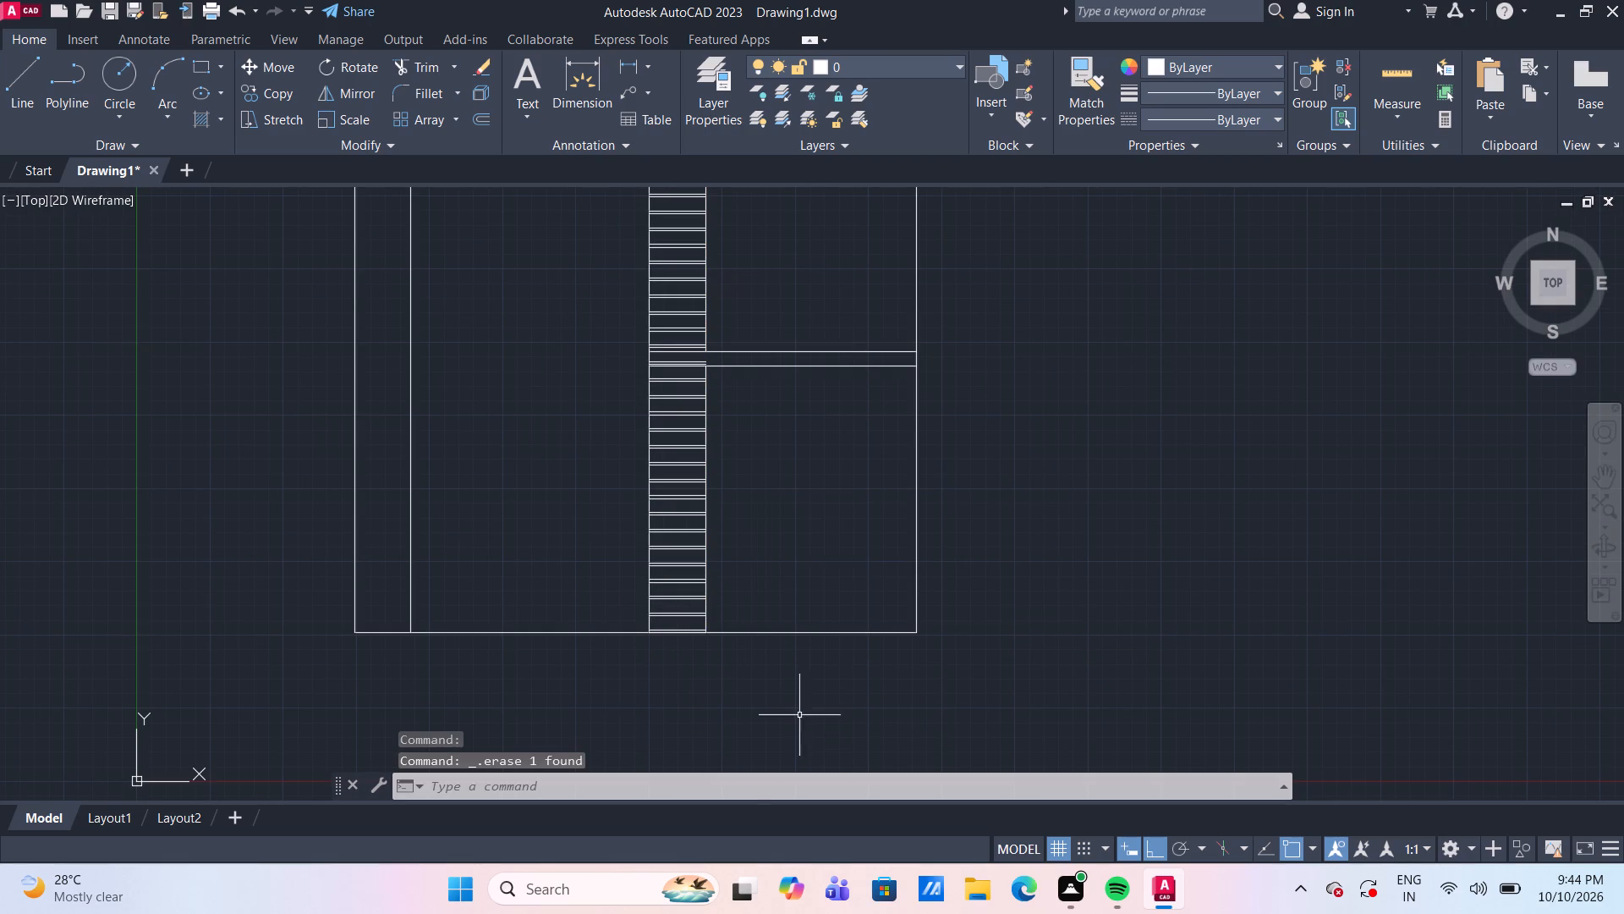
Delete the lower line of the original 1' spaced pair near the top of the strip.
middle_click_drag(854, 233, 866, 468)
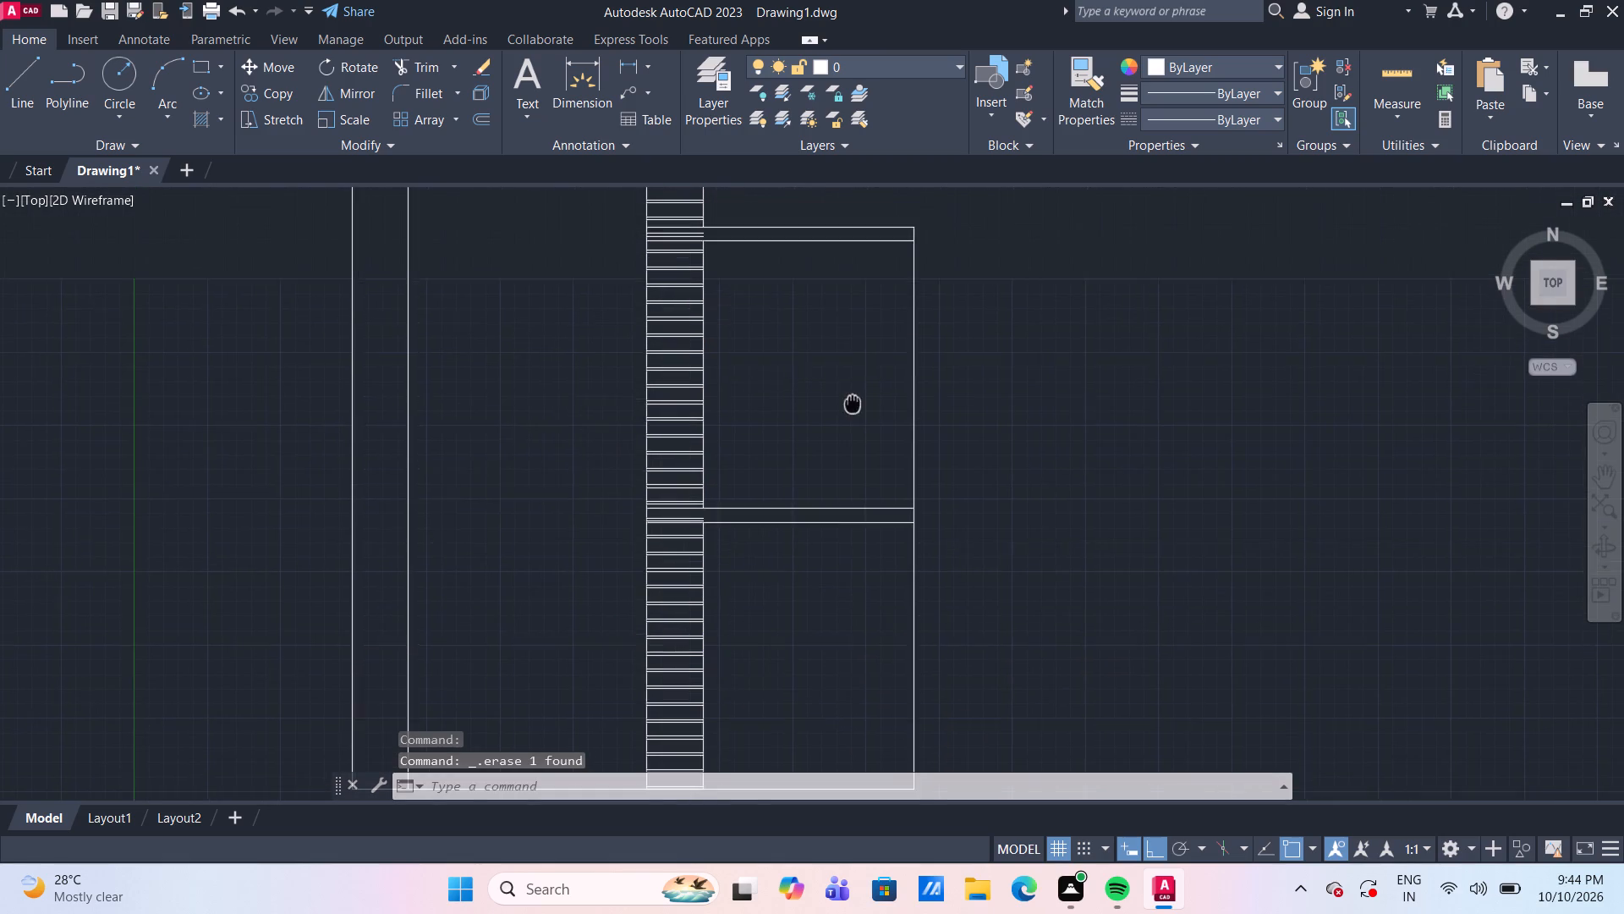
middle_click_drag(866, 468, 939, 727)
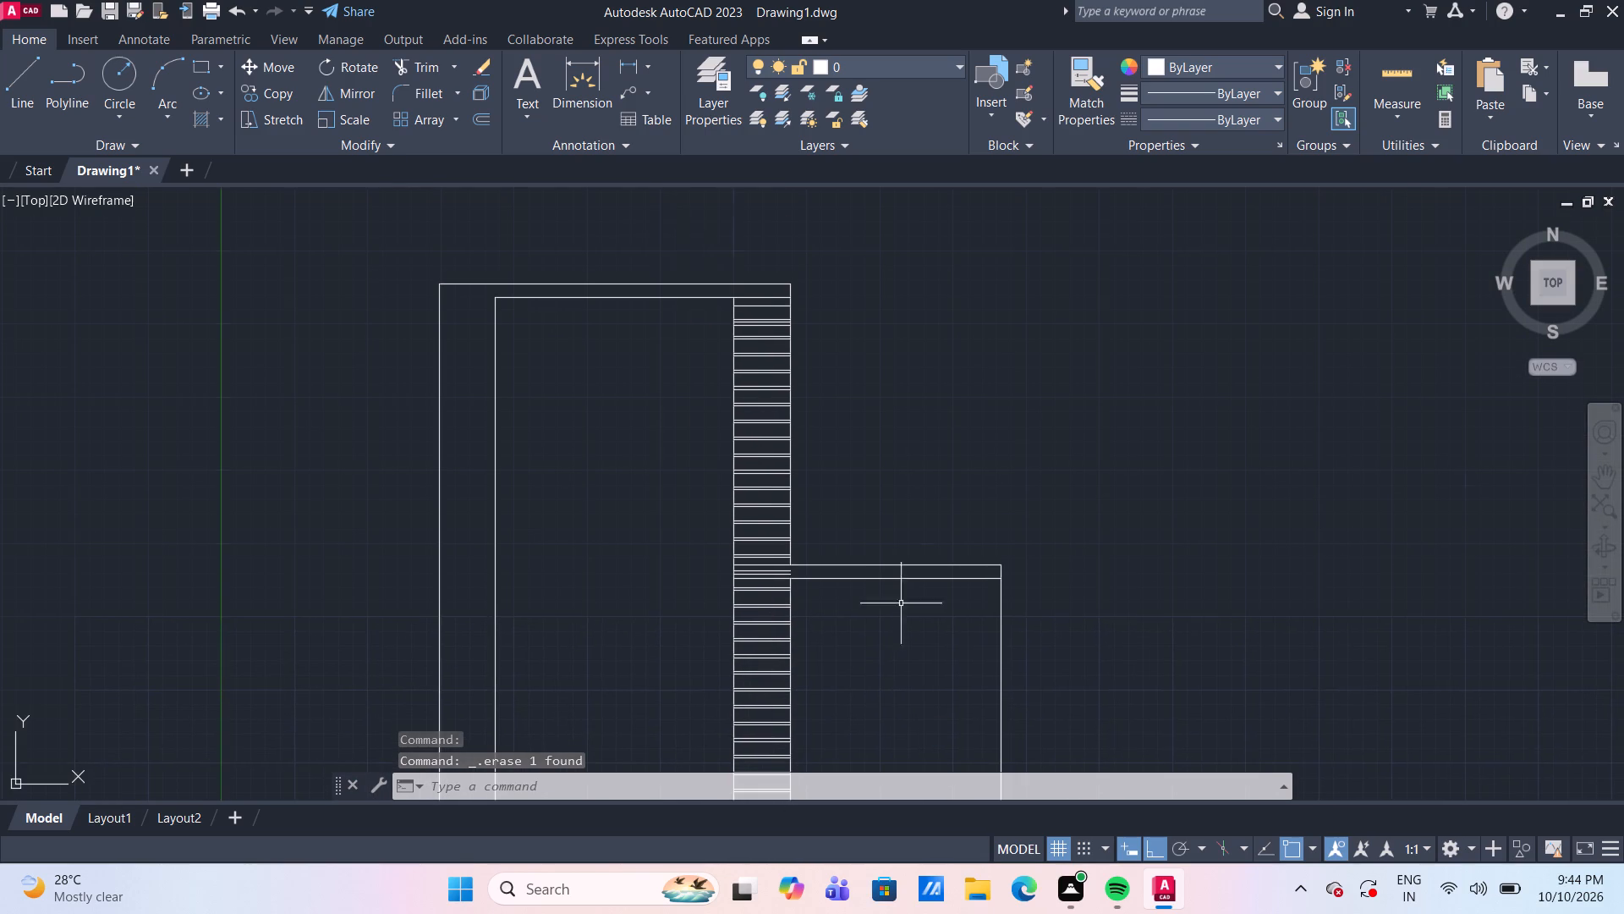
scroll(793, 312, "up", 2)
scroll(706, 333, "up", 2)
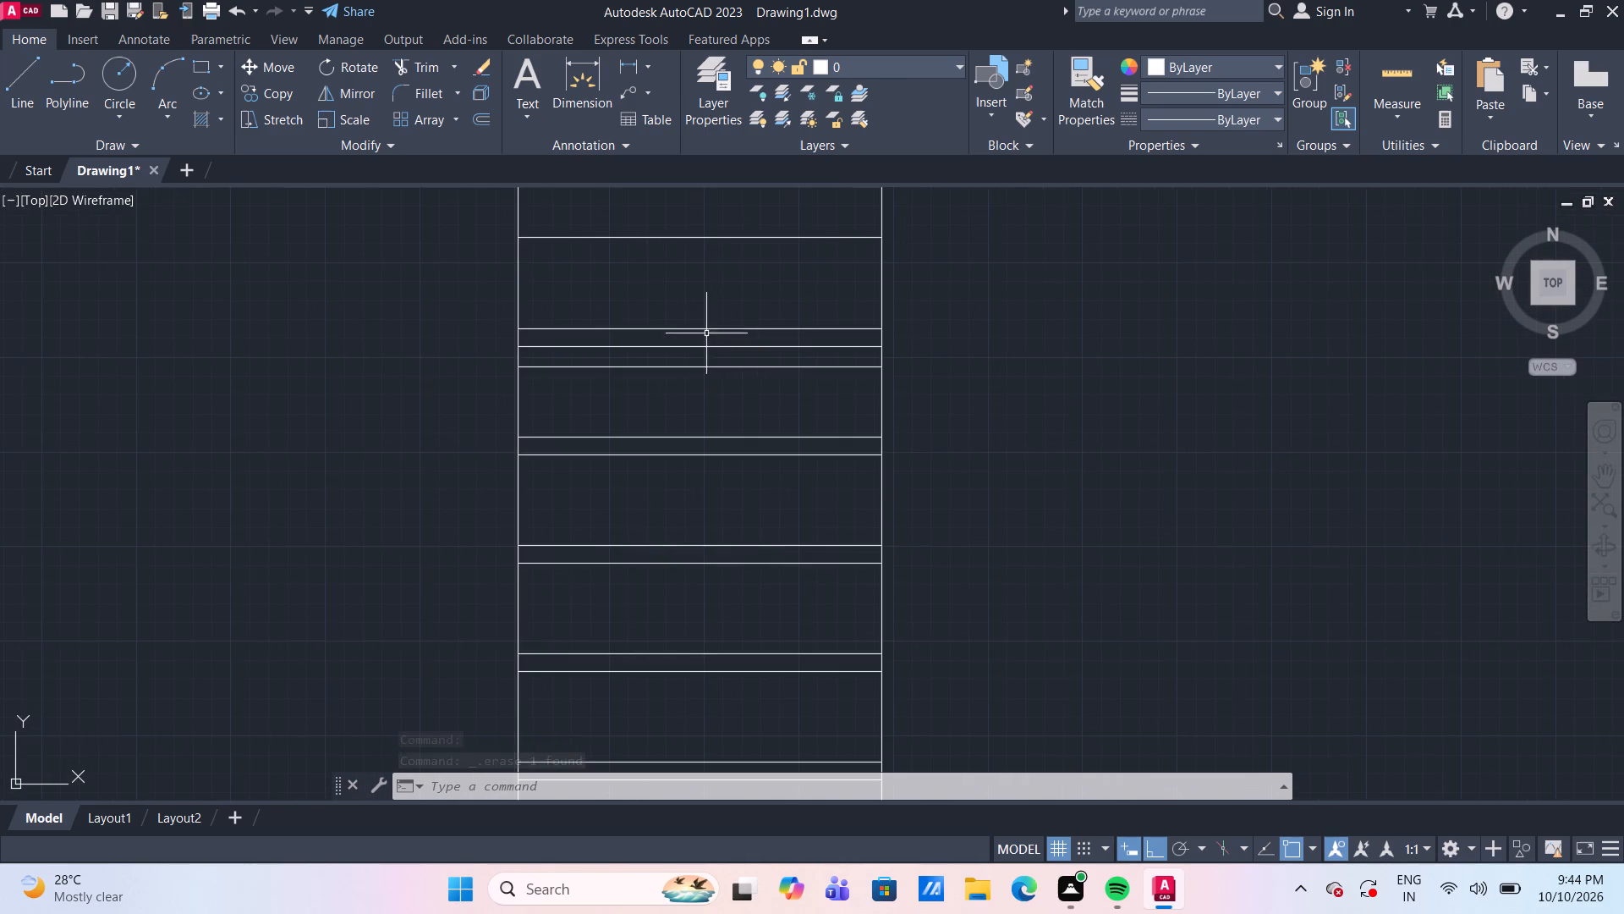
middle_click_drag(764, 347, 787, 394)
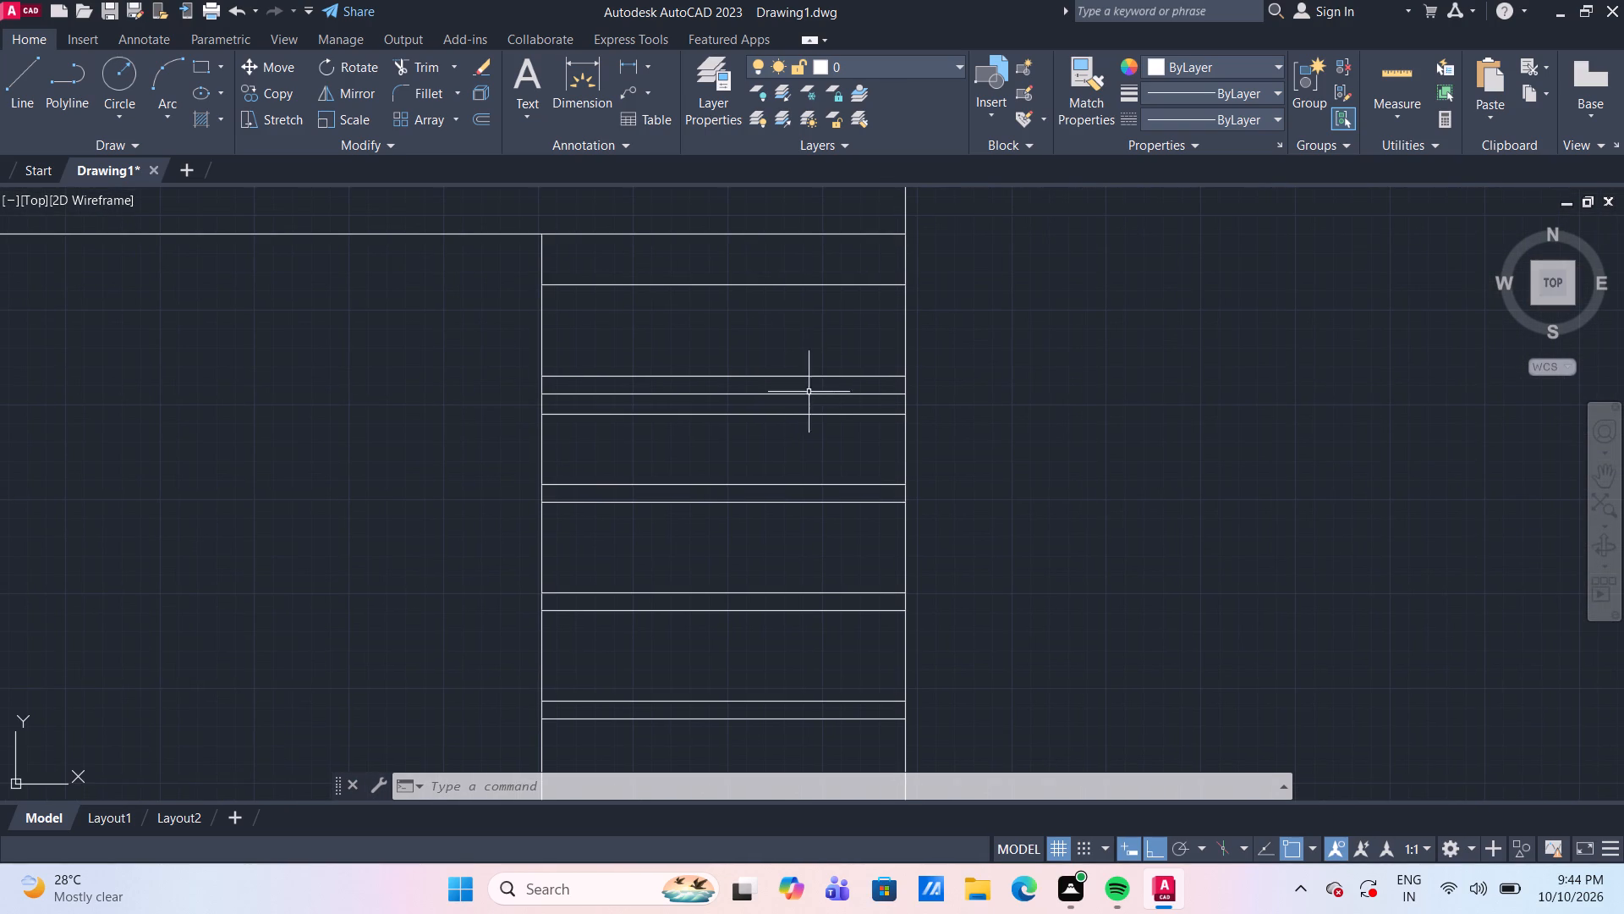
left_click(842, 376)
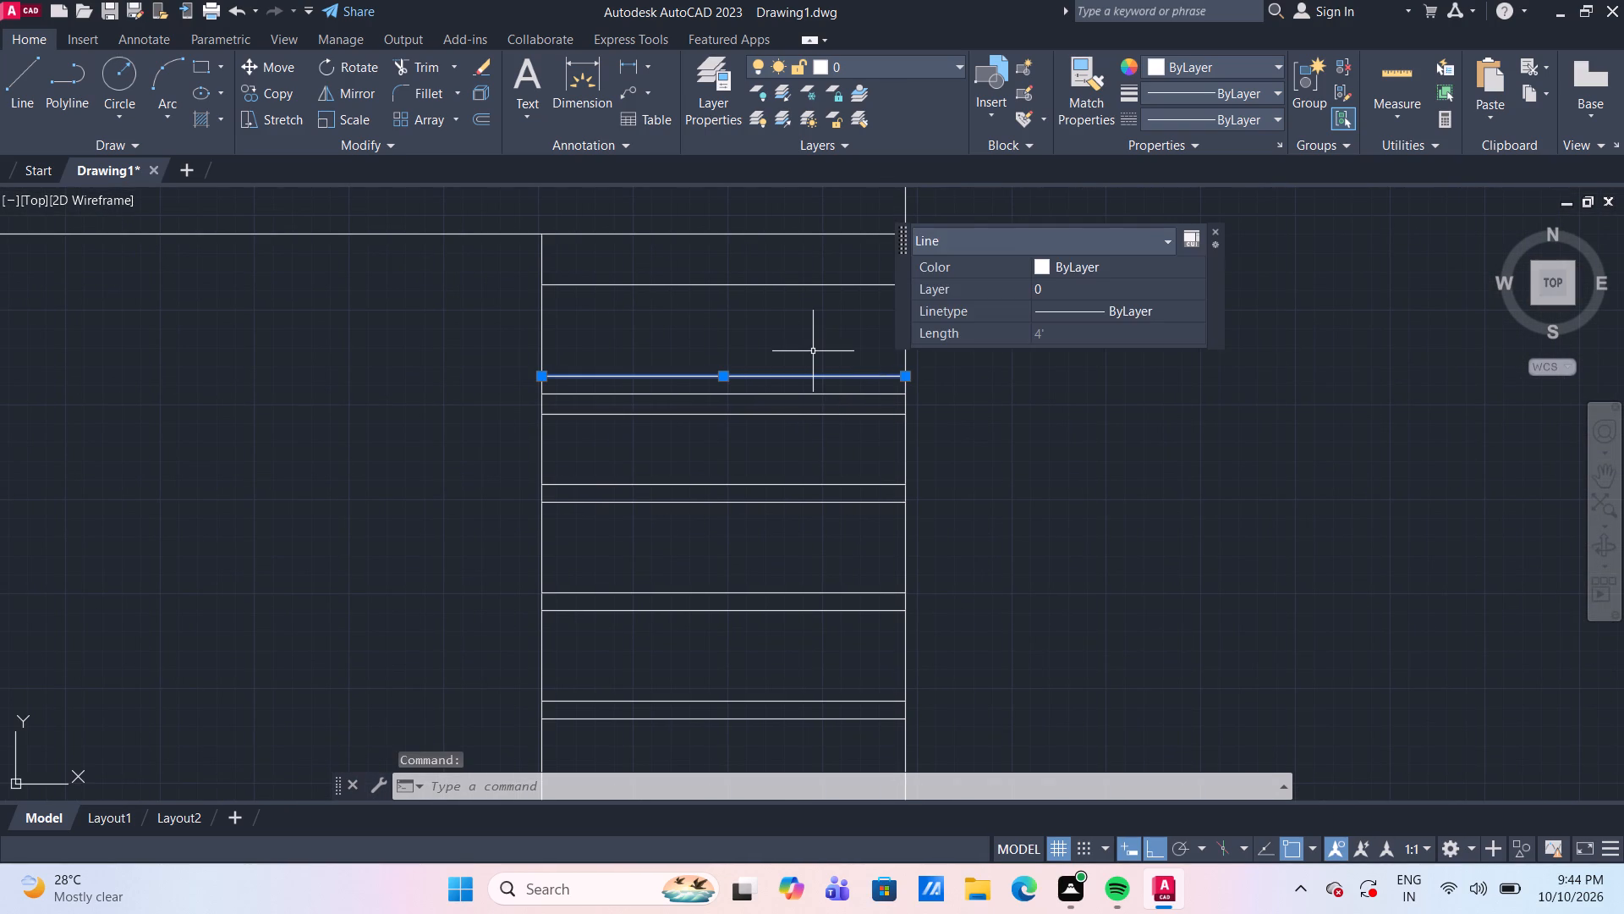
key("Delete")
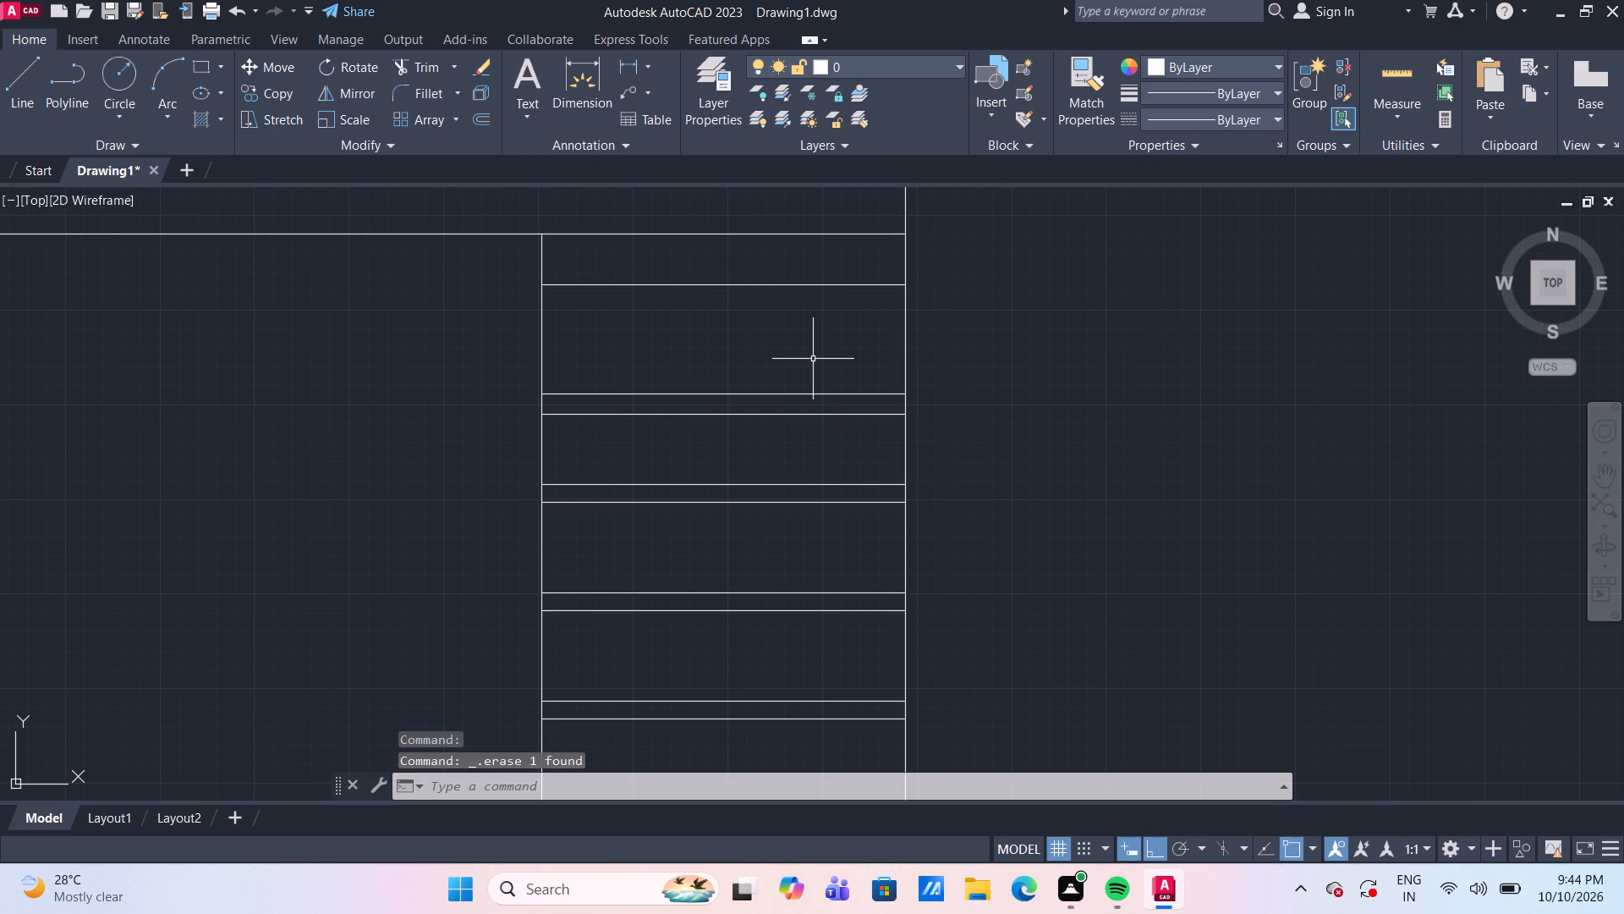
Offset the upper of the two closely spaced lines below the strip's top gap 1' upward.
type("o")
key("space")
key("space")
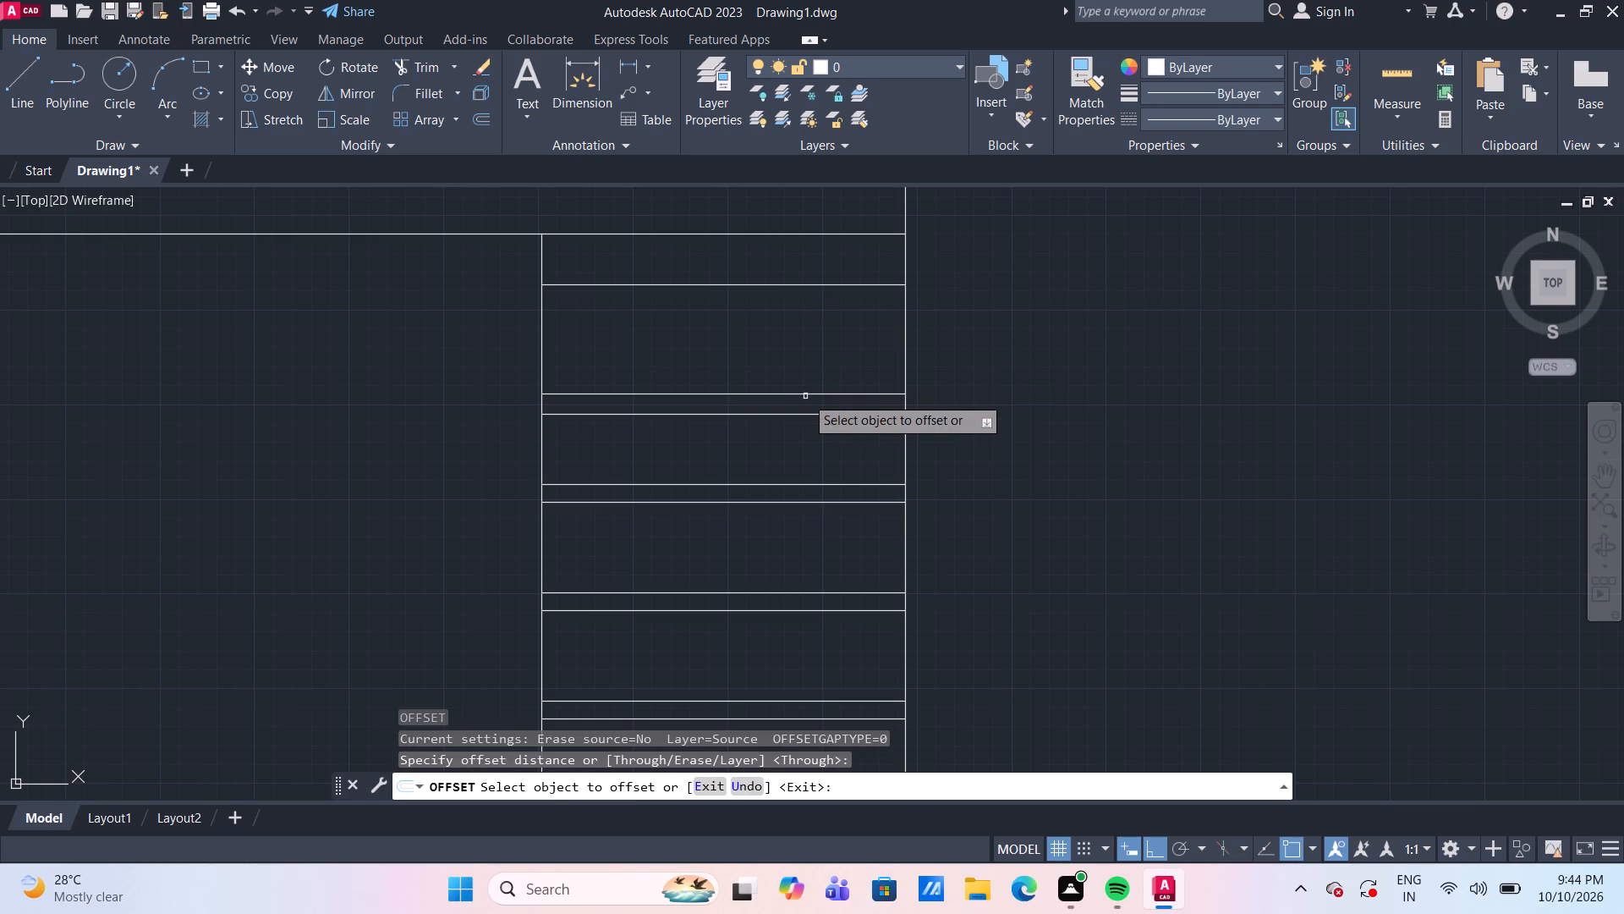
left_click_drag(805, 393, 809, 377)
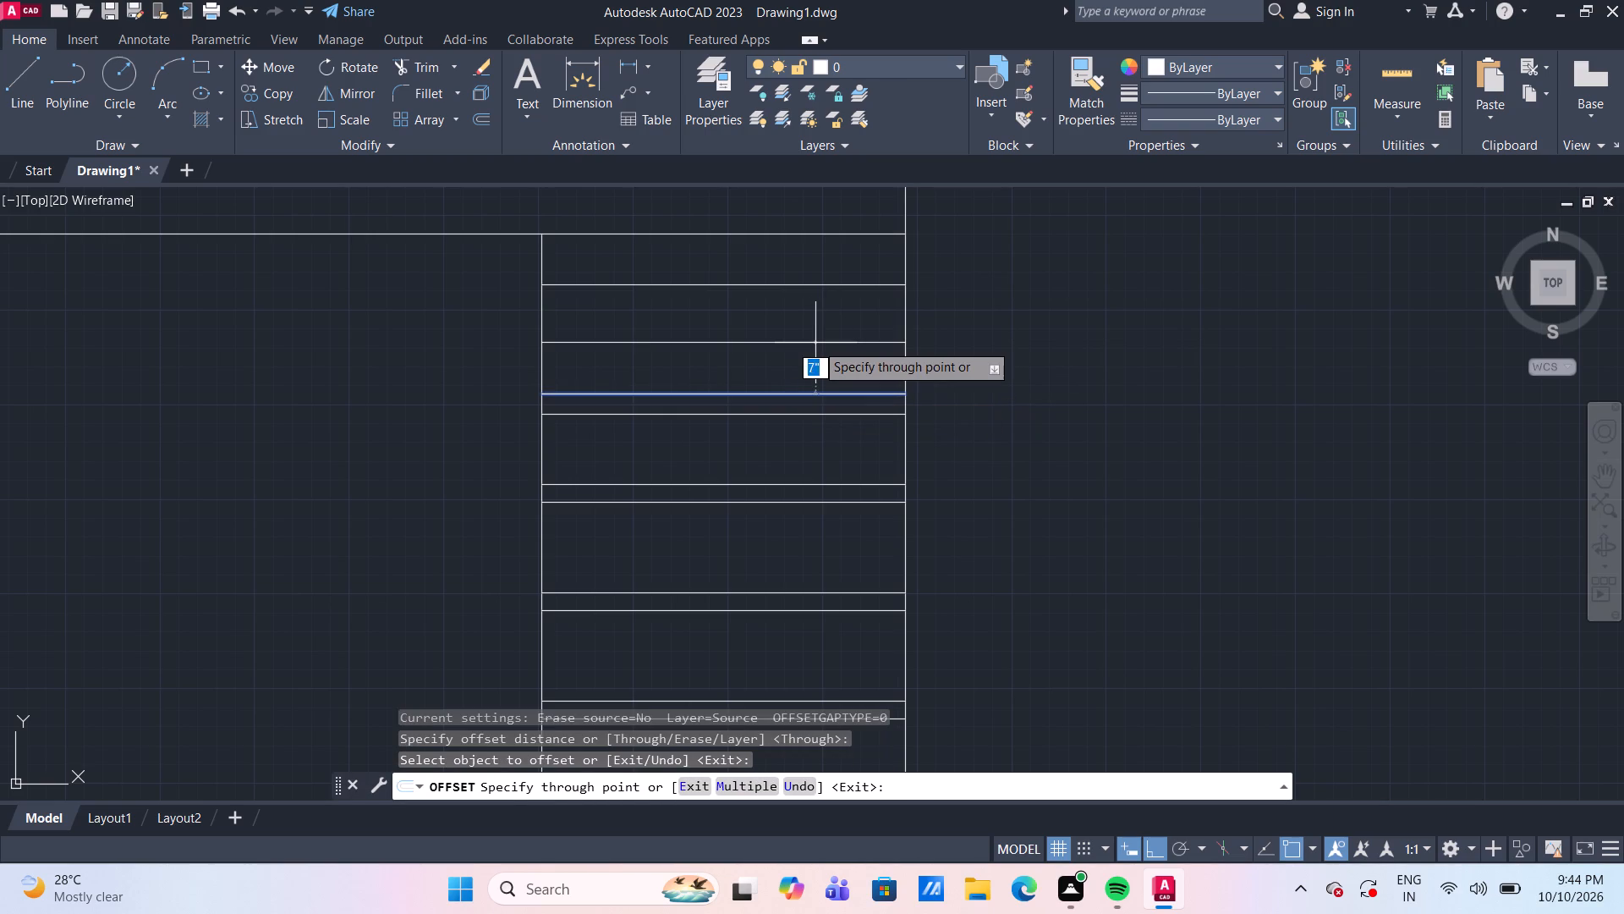
key("1")
key("apostrophe")
key("space")
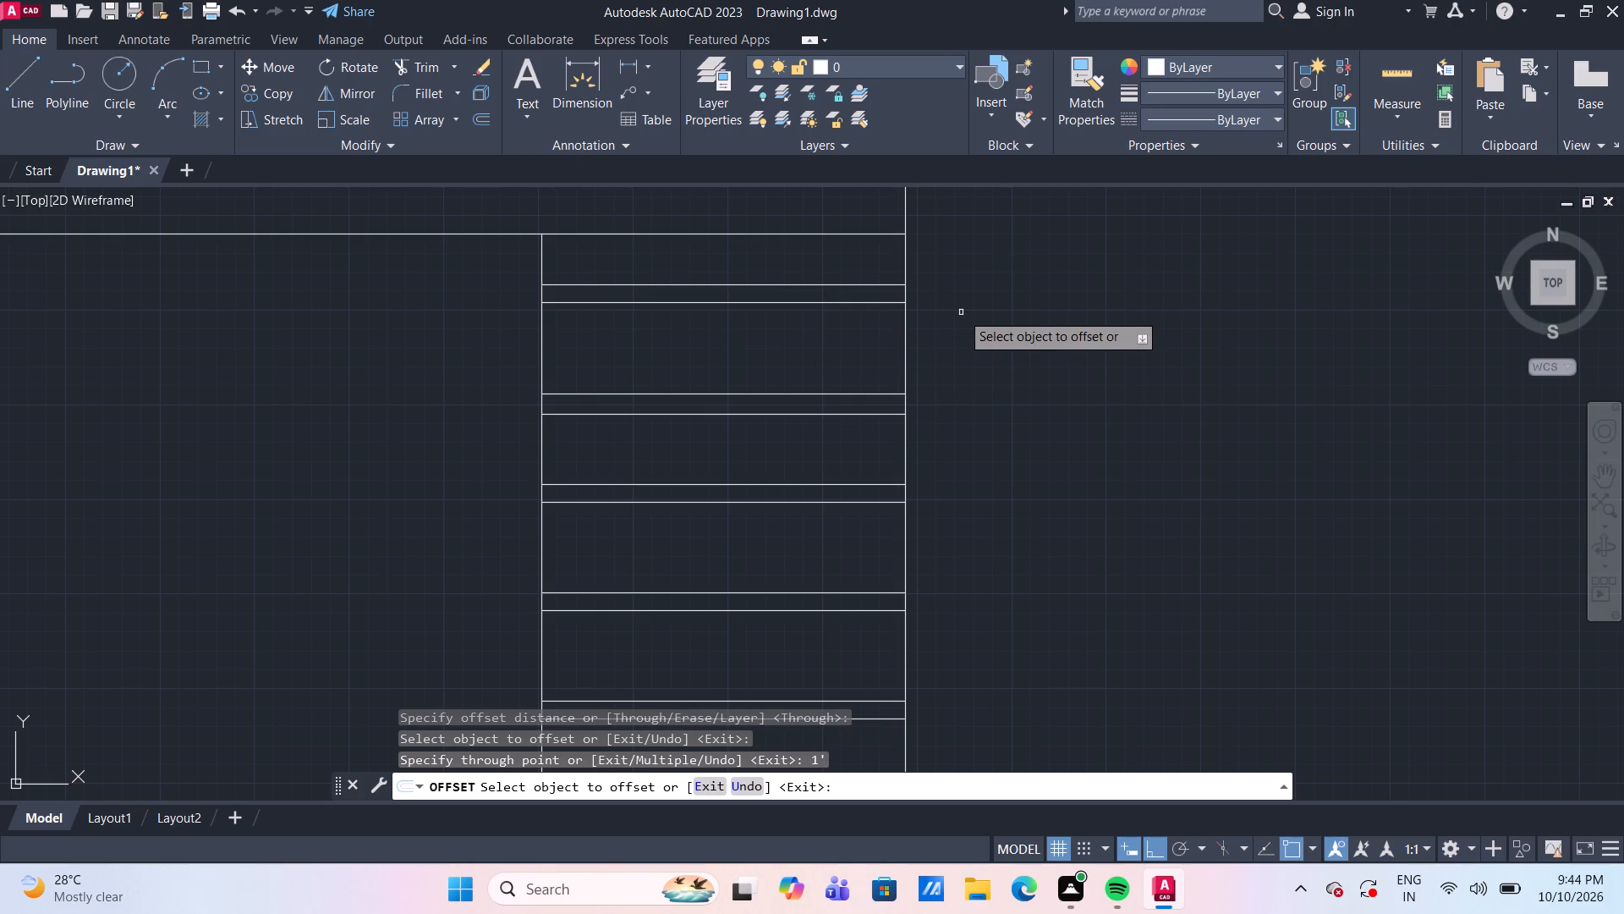
Delete the two short arrayed lines inside the upper horizontal band that crosses the strip.
scroll(961, 312, "down", 2)
scroll(1013, 477, "down", 1)
middle_click_drag(1041, 539, 993, 410)
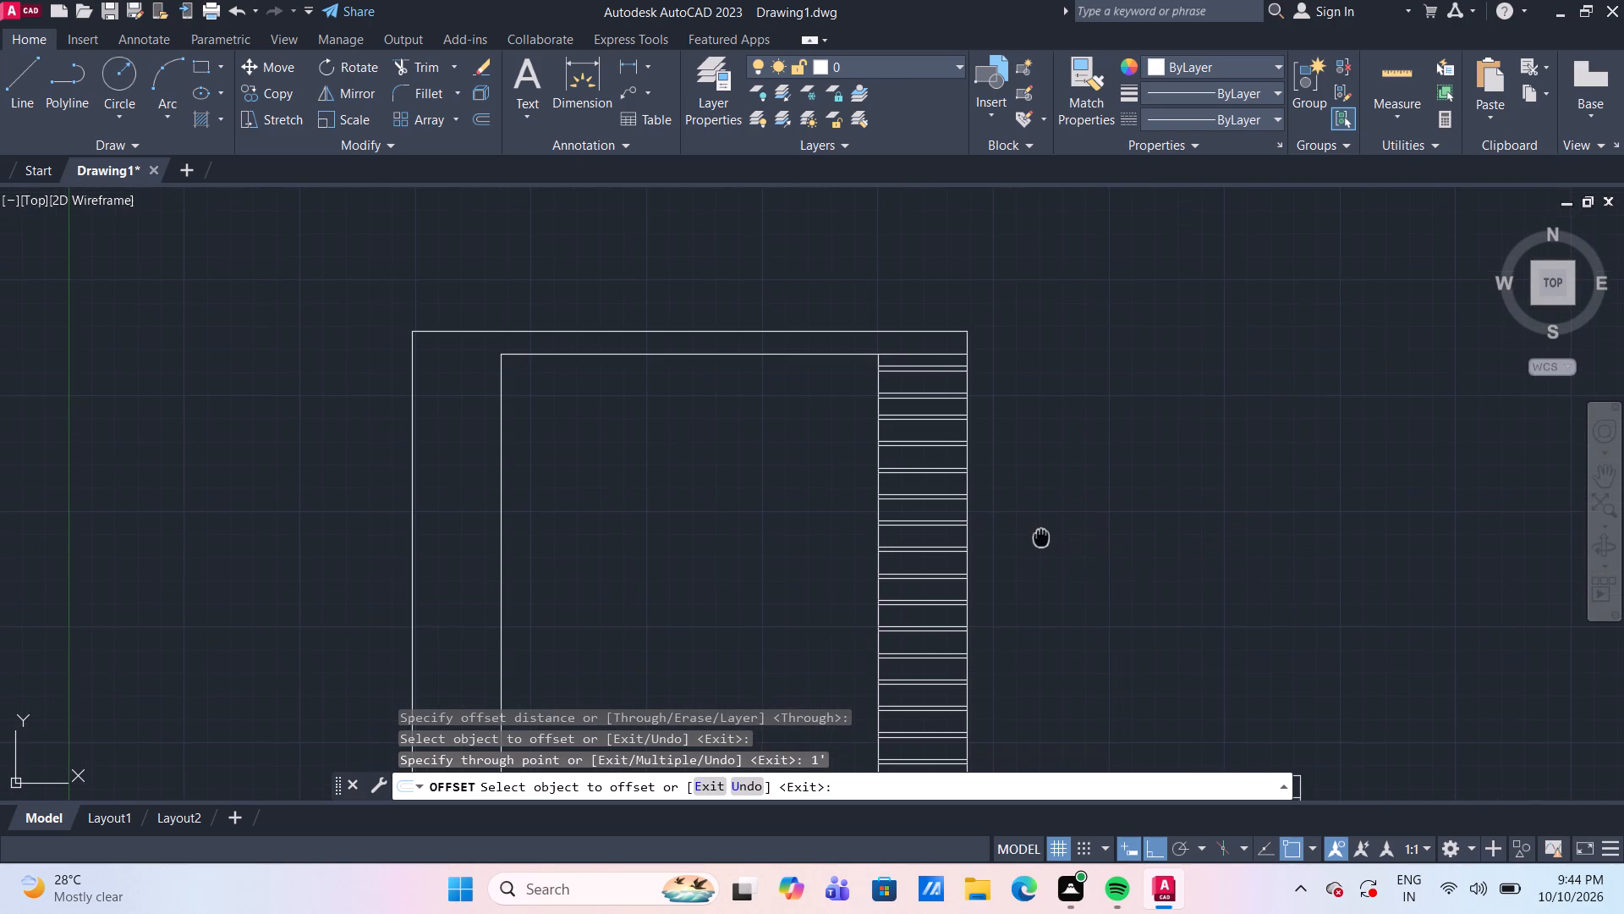
middle_click_drag(993, 410, 988, 295)
scroll(881, 577, "up", 1)
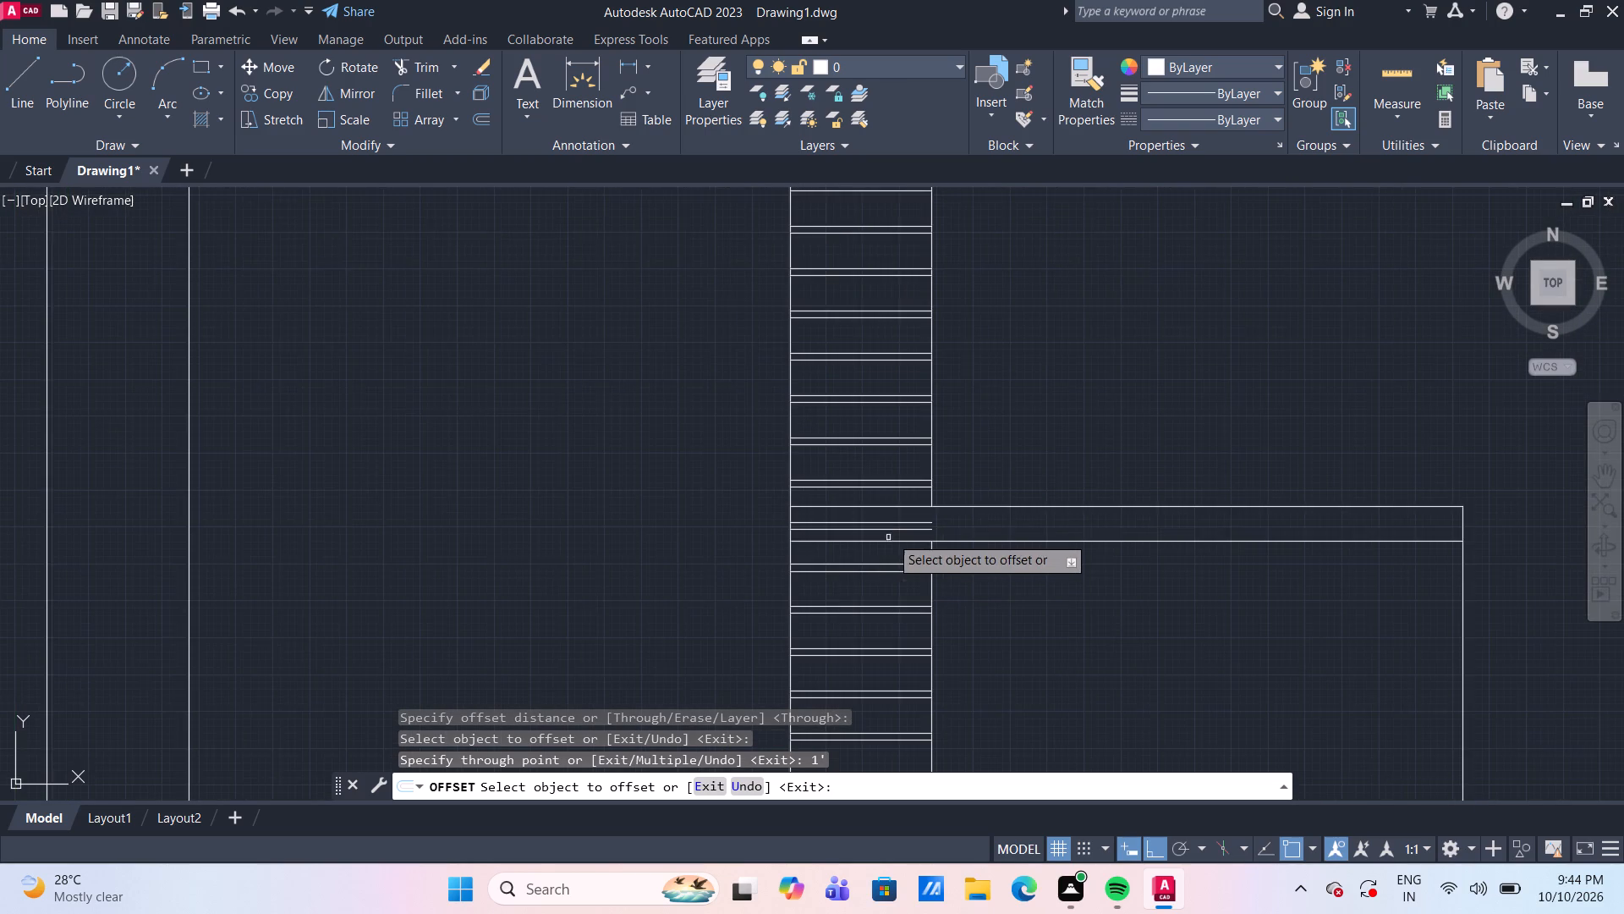
scroll(893, 531, "up", 2)
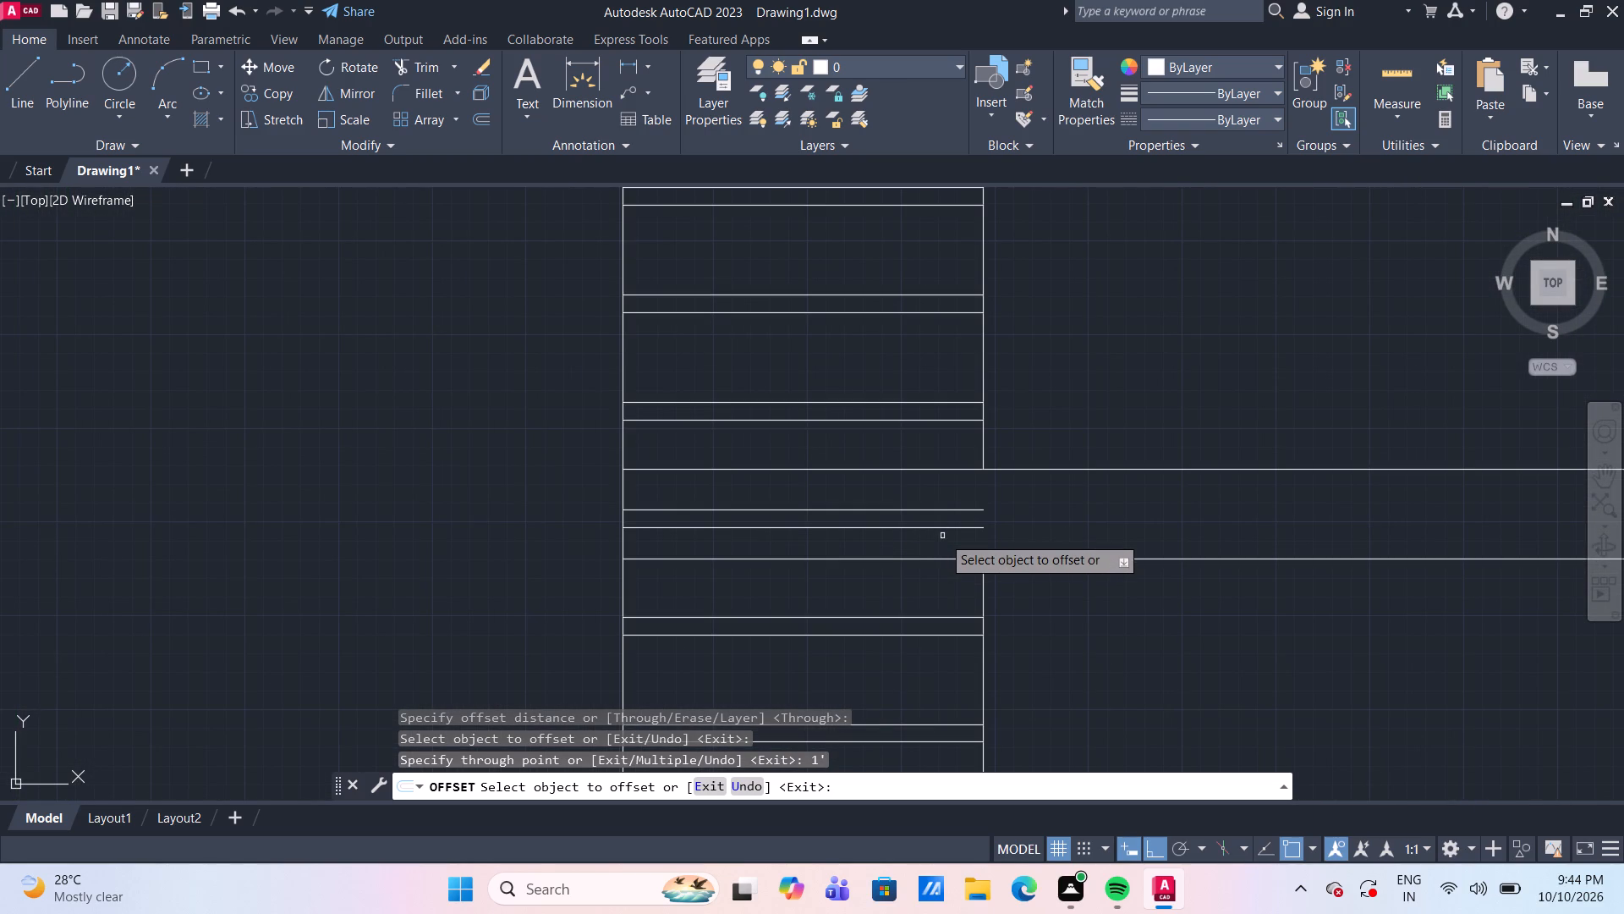
key("Escape")
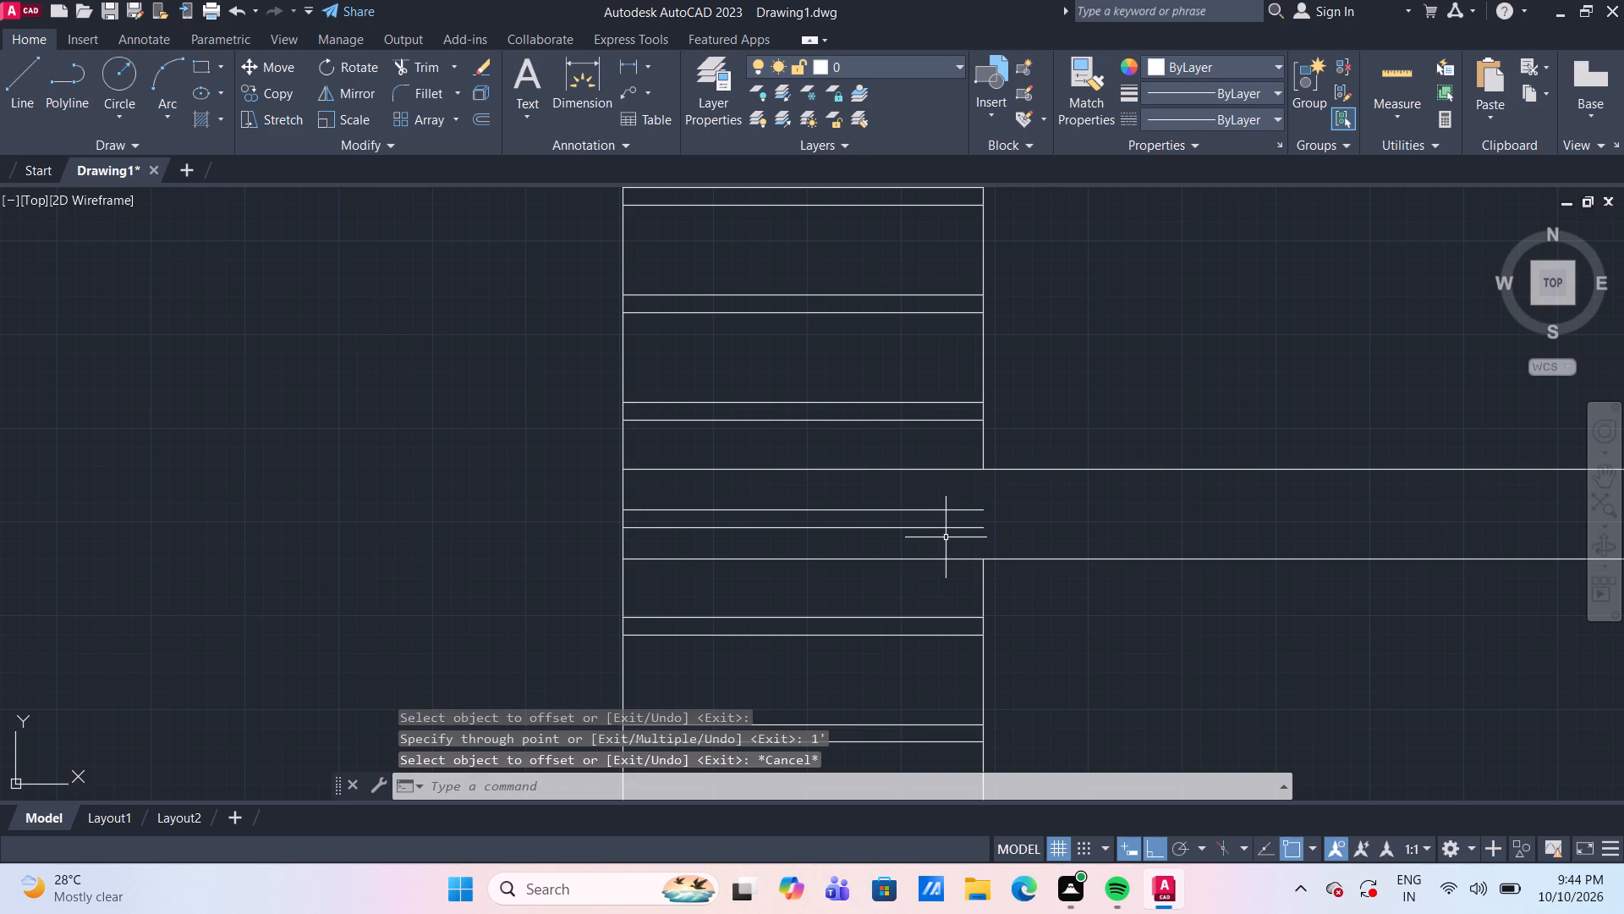
left_click(946, 537)
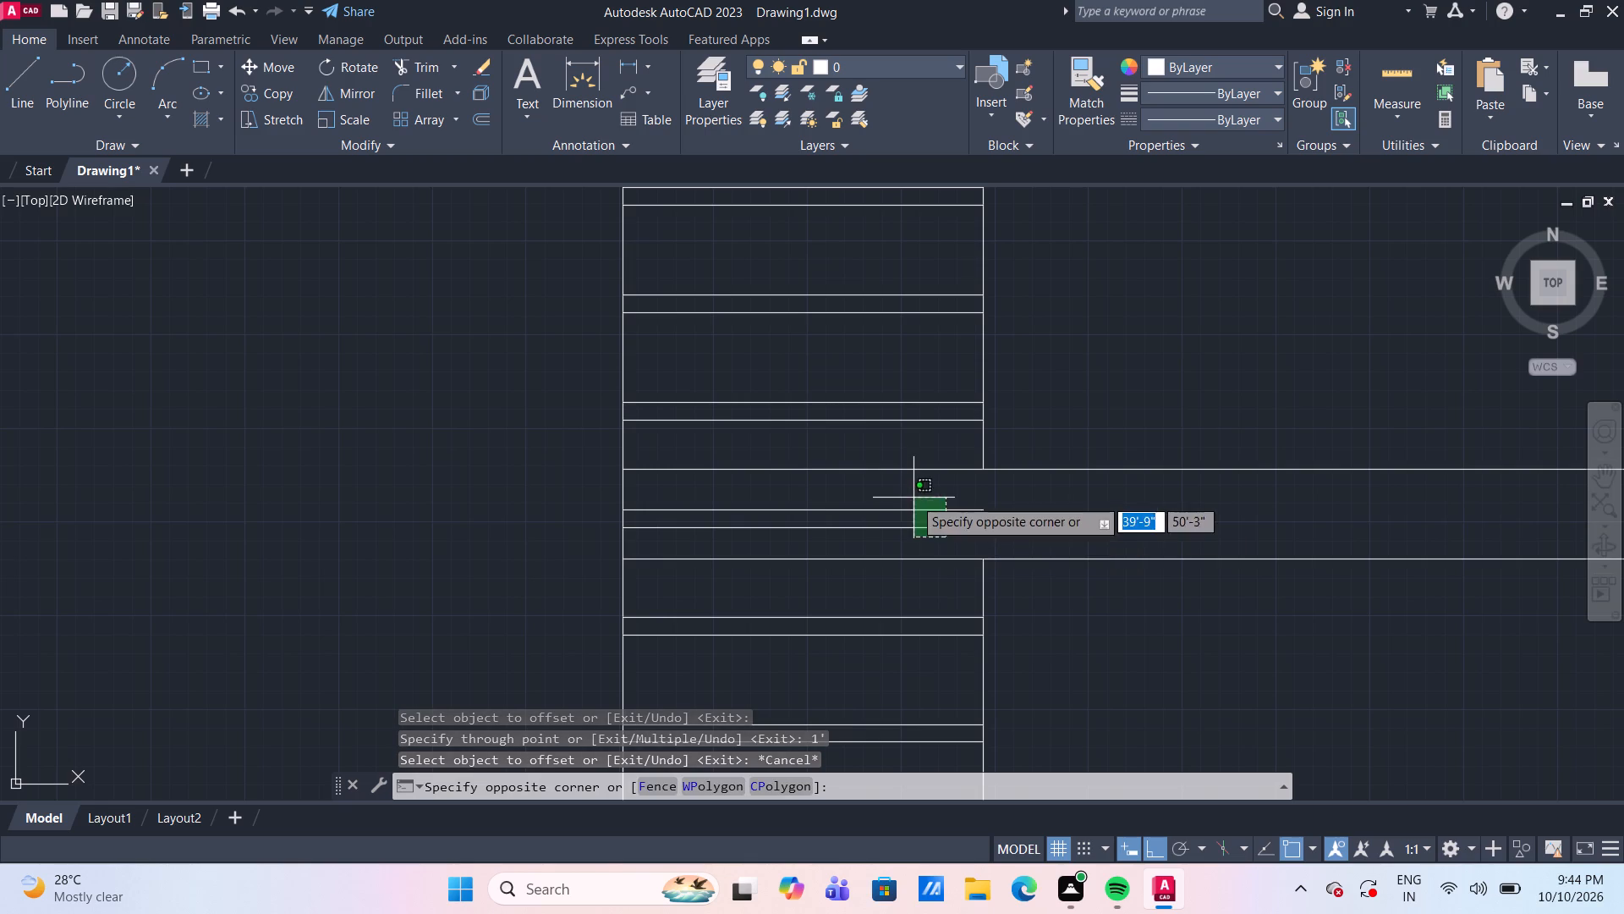
left_click(913, 498)
key("Delete")
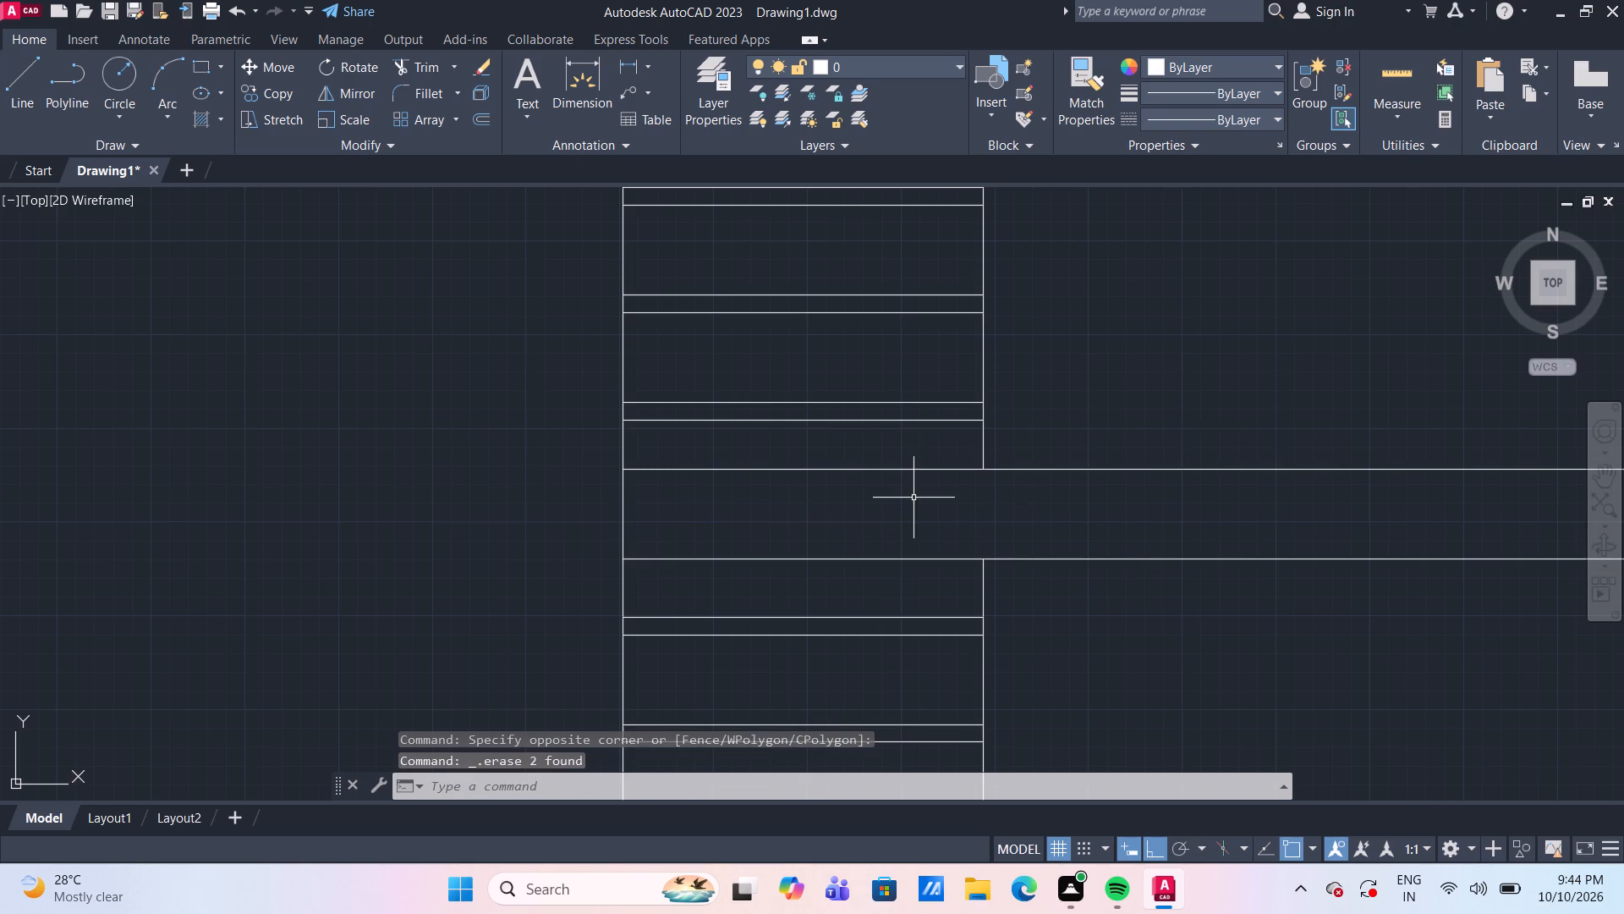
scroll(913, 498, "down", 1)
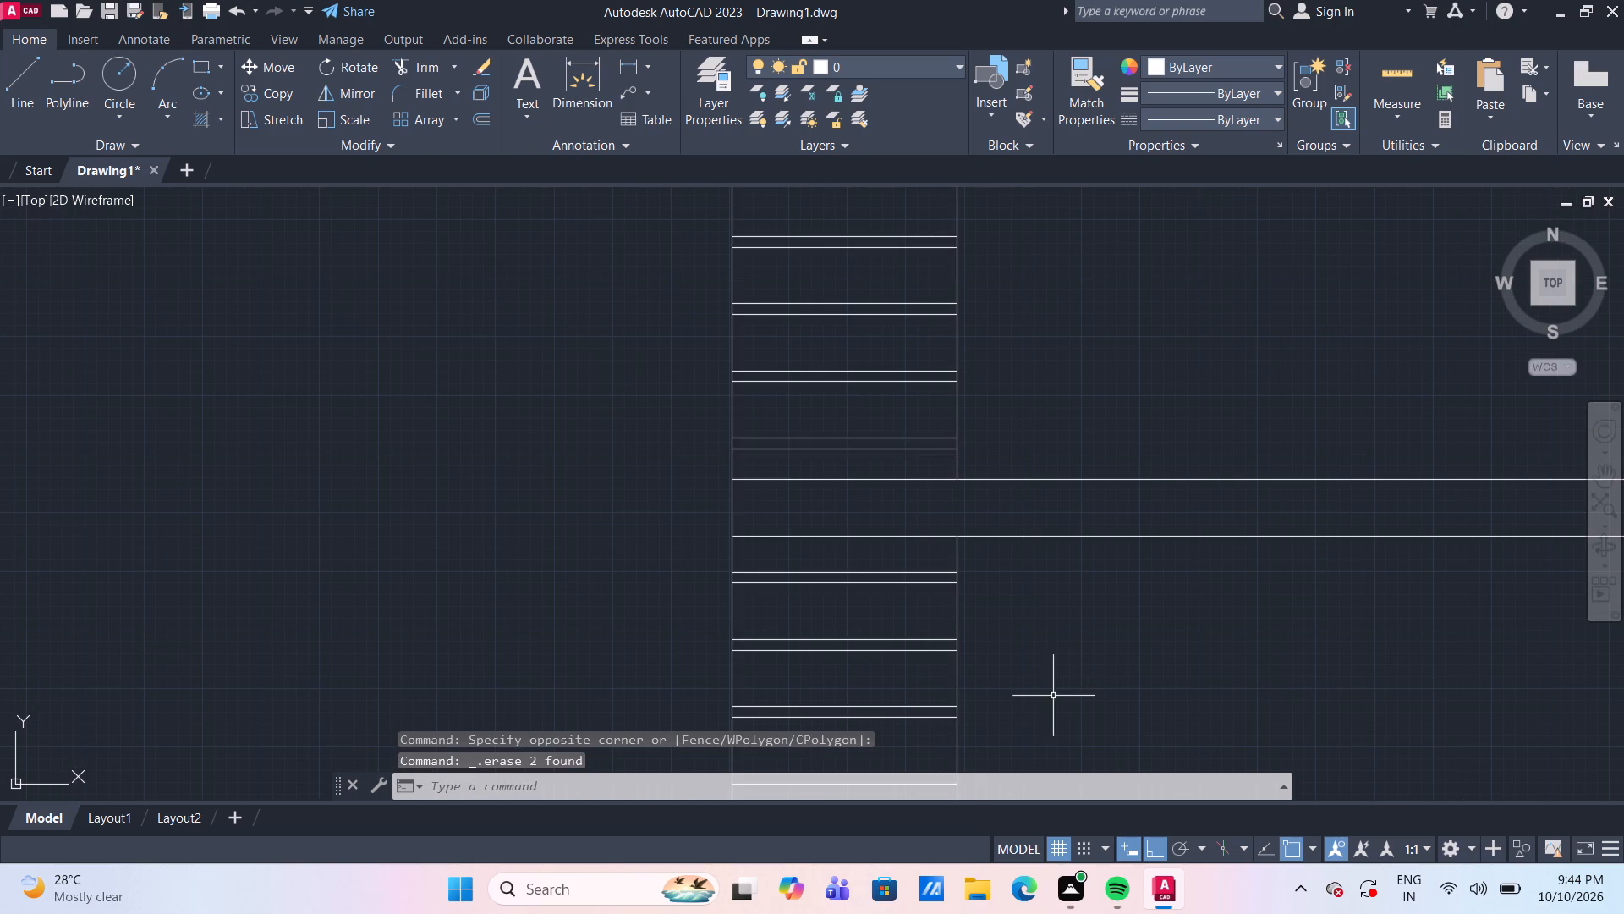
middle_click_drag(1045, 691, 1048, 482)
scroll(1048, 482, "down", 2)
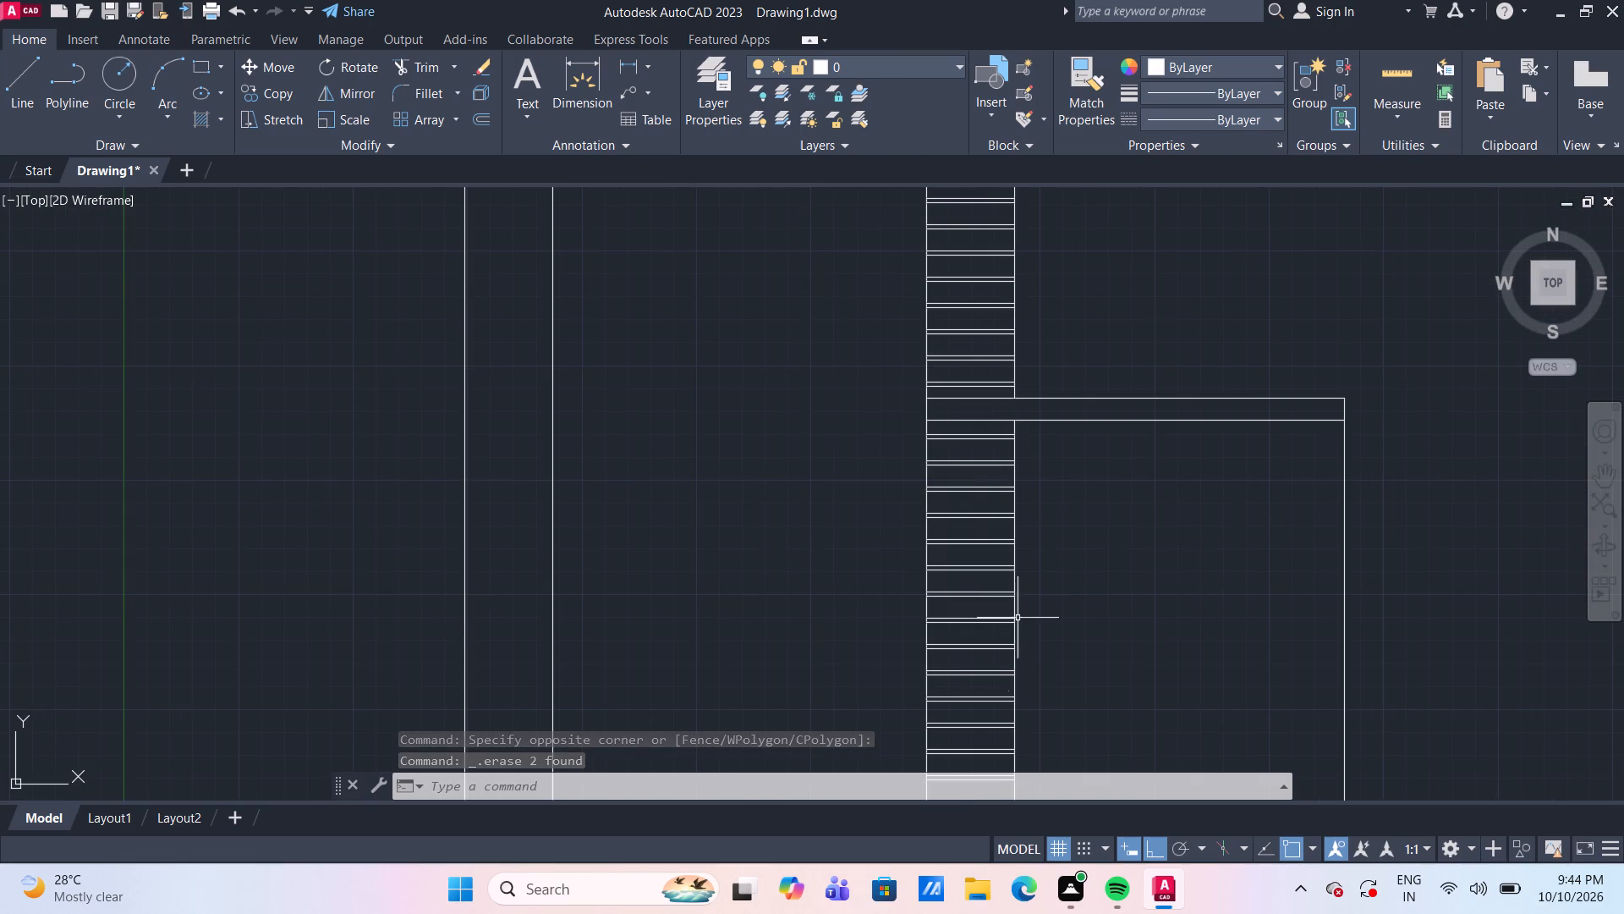
Delete the two short arrayed lines inside the lower horizontal band that crosses the strip.
scroll(1031, 690, "down", 1)
middle_click_drag(1084, 704, 1084, 383)
scroll(1047, 447, "up", 3)
scroll(840, 515, "up", 2)
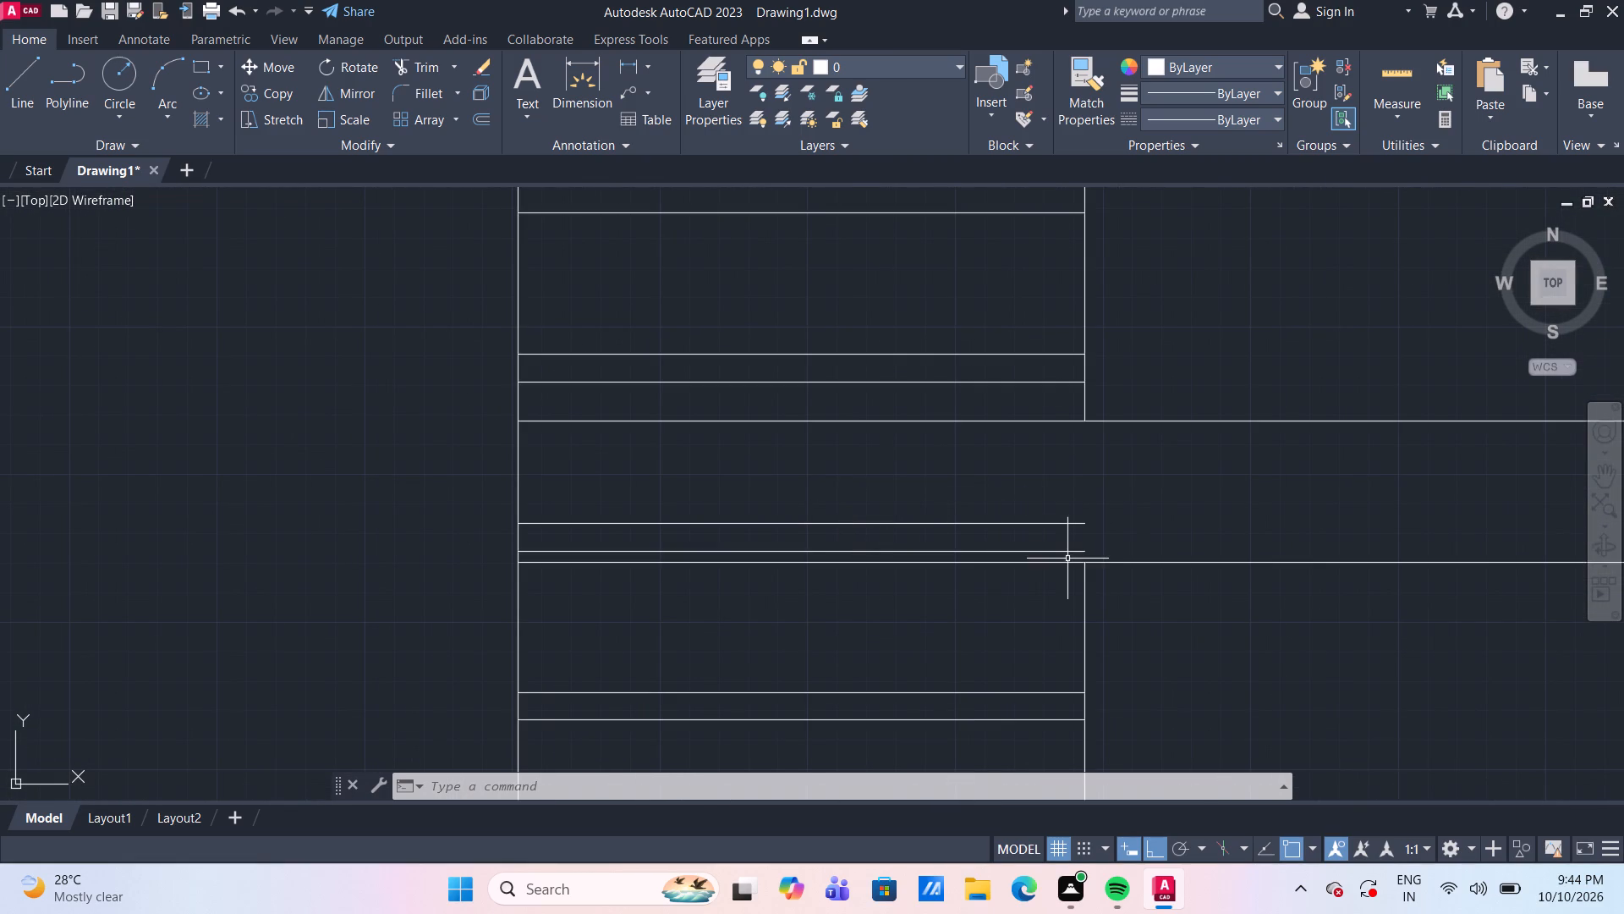
left_click_drag(1067, 559, 1065, 522)
left_click(1045, 465)
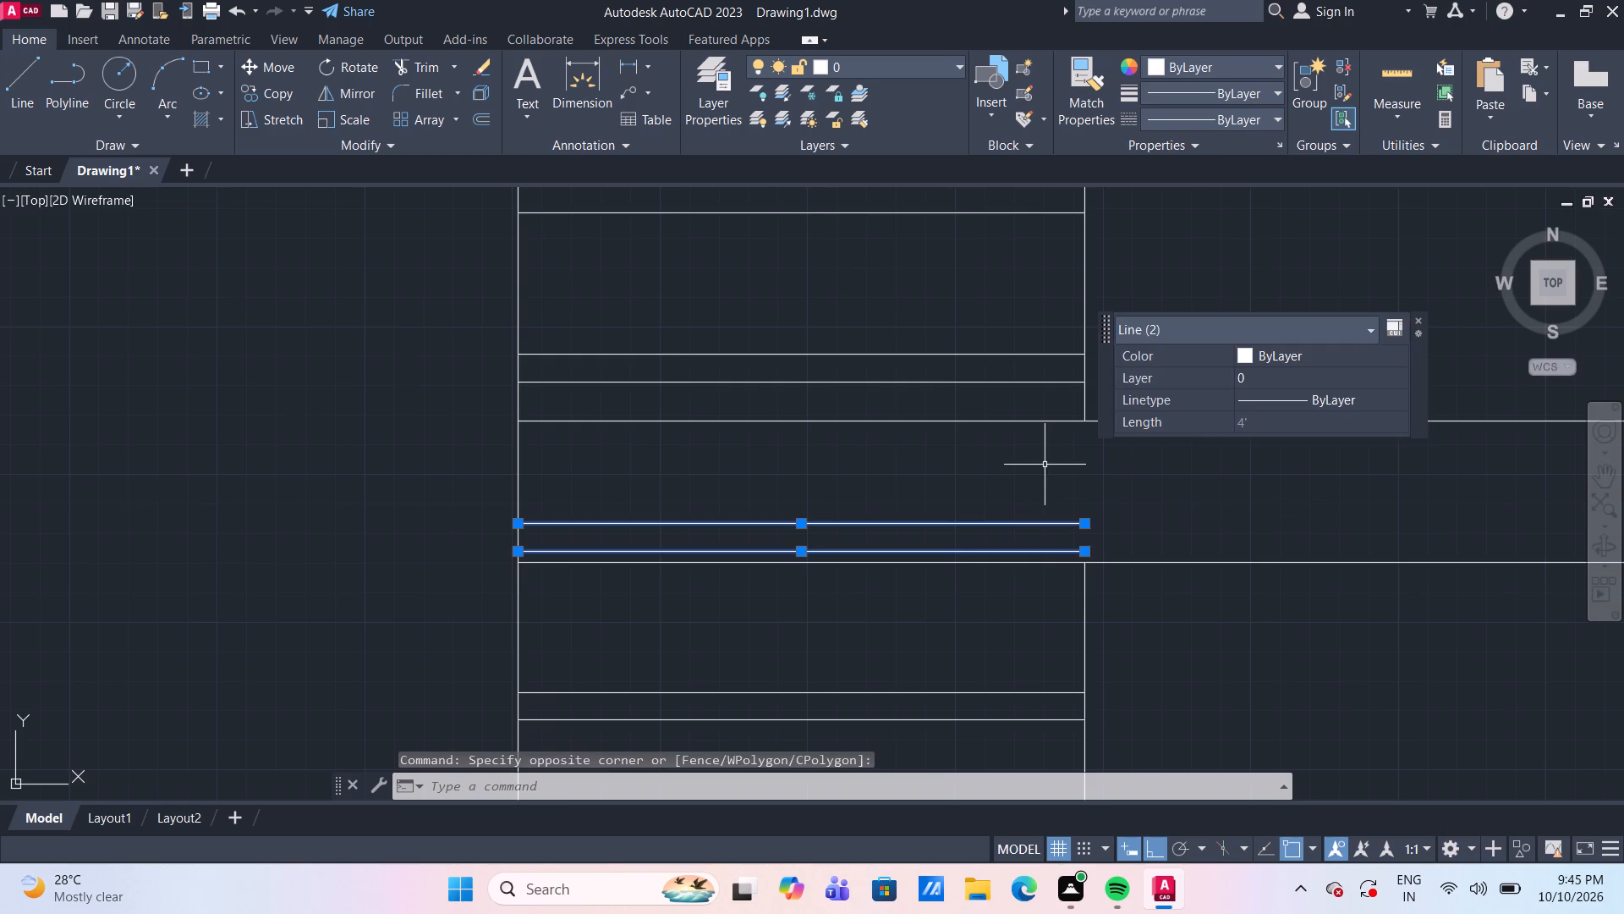
key("Delete")
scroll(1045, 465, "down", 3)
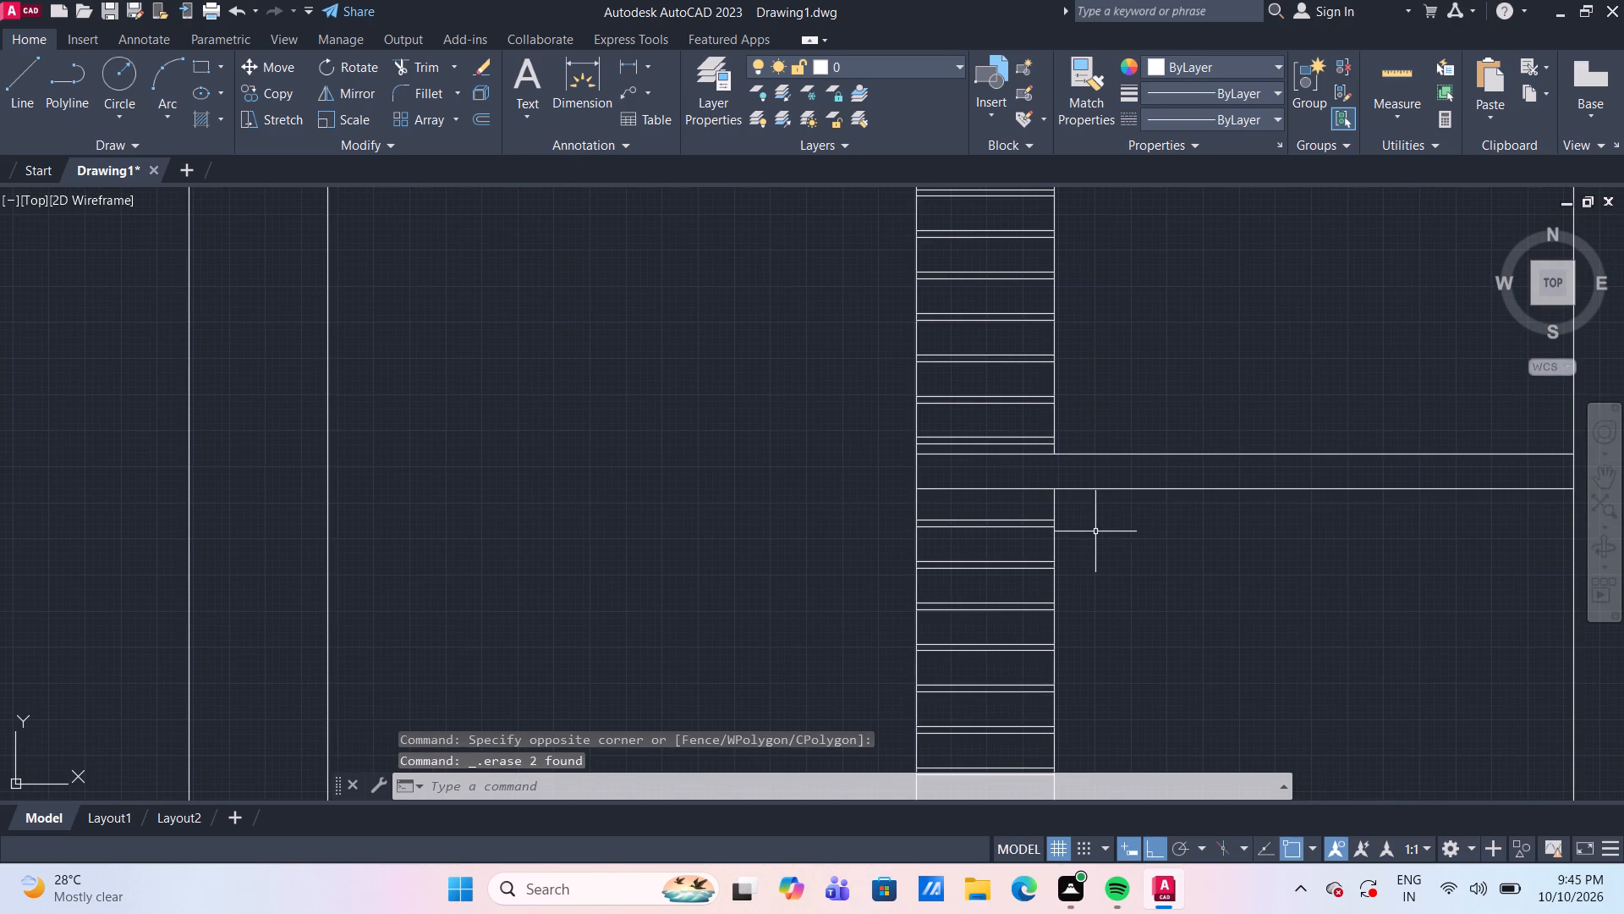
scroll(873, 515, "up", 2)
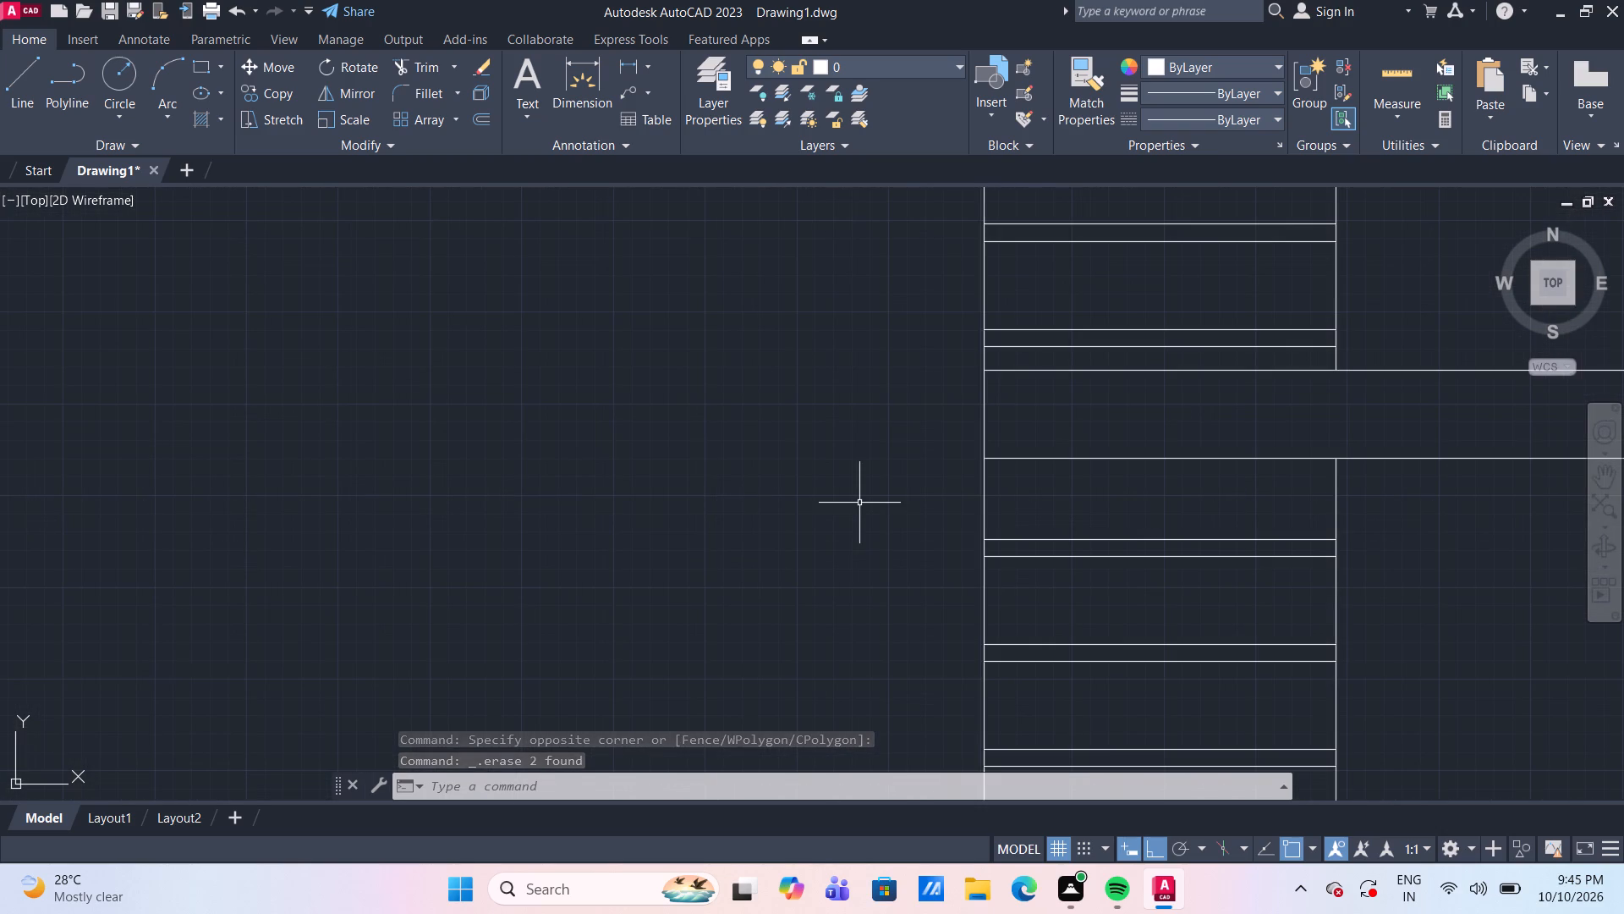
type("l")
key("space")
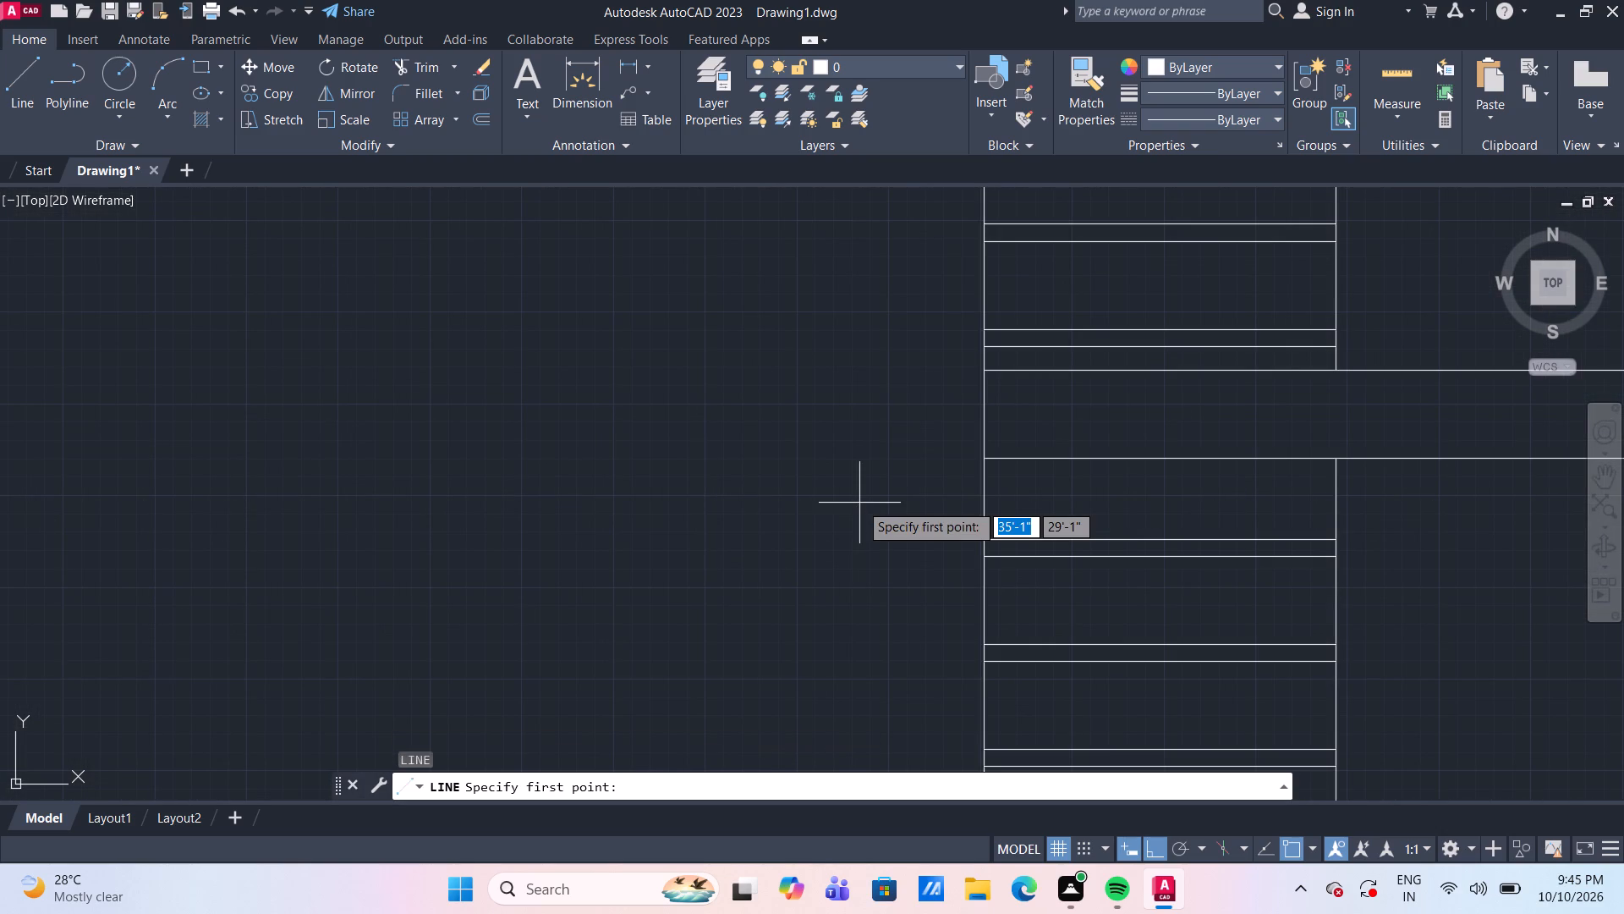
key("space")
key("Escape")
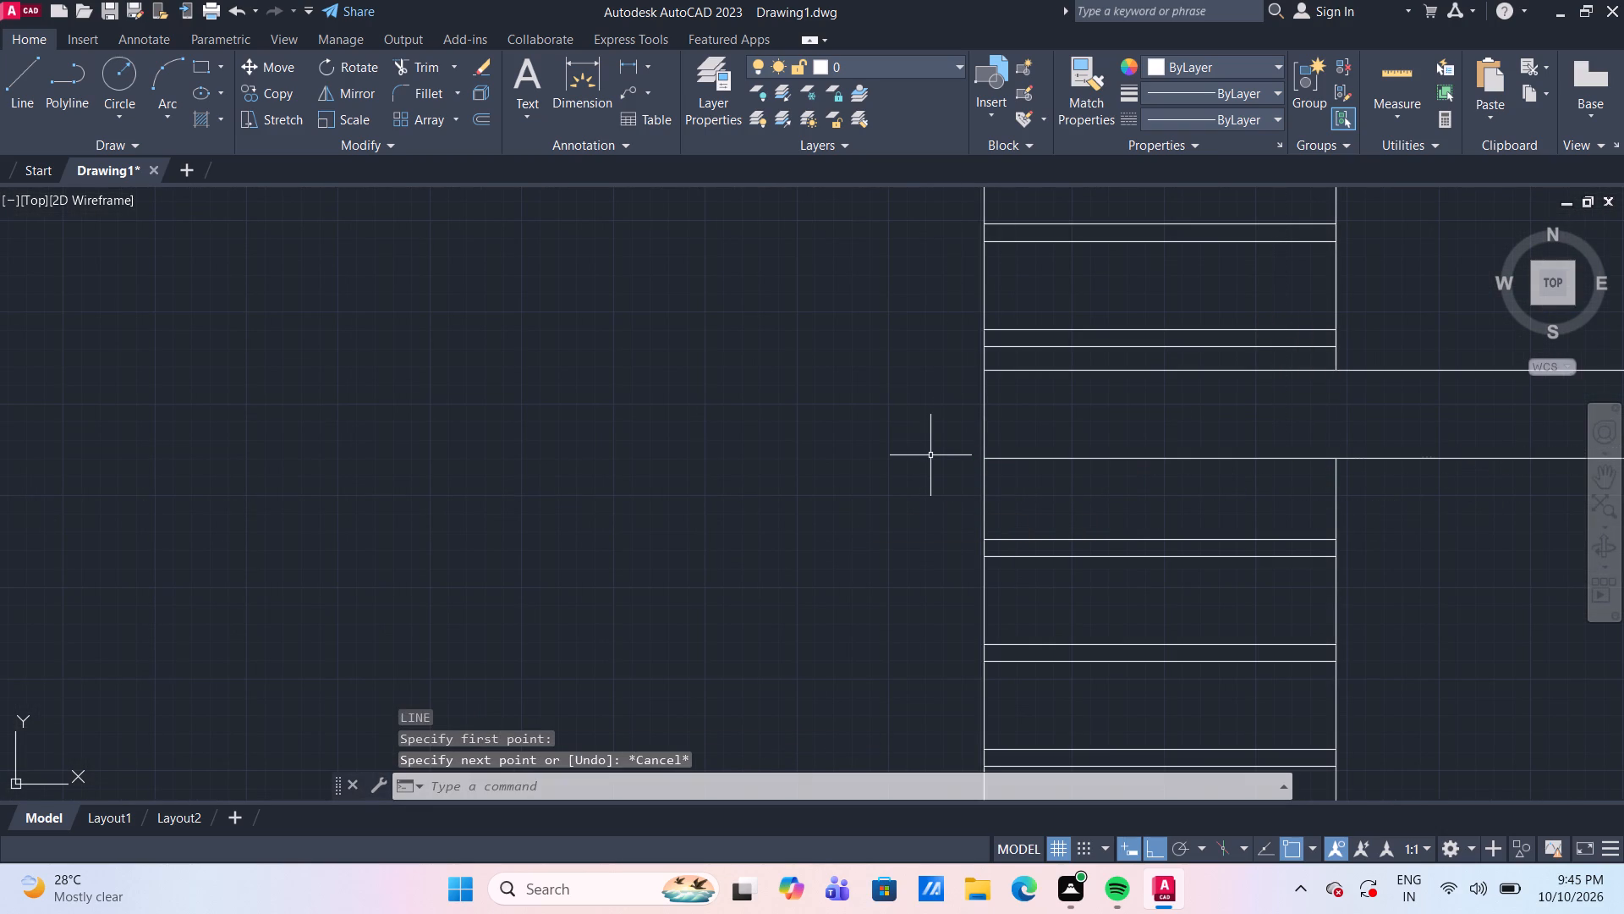
Draw a three-line end extending the lower band 8" left of the strip, with a 1' vertical side closing back to the band's top line.
type("l")
key("space")
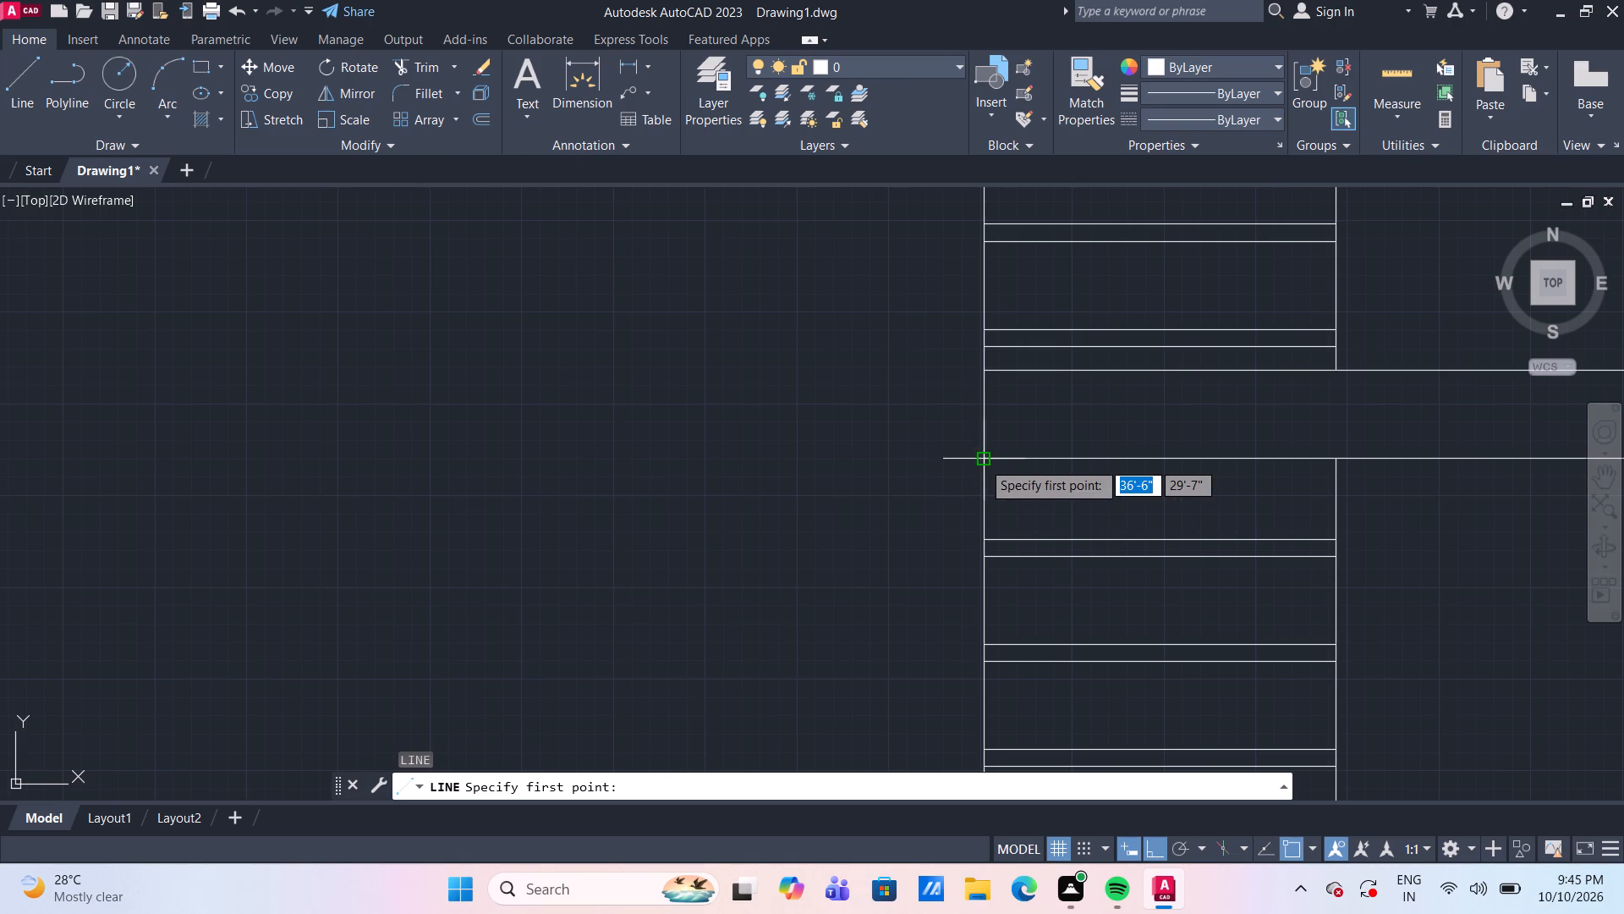
left_click(985, 460)
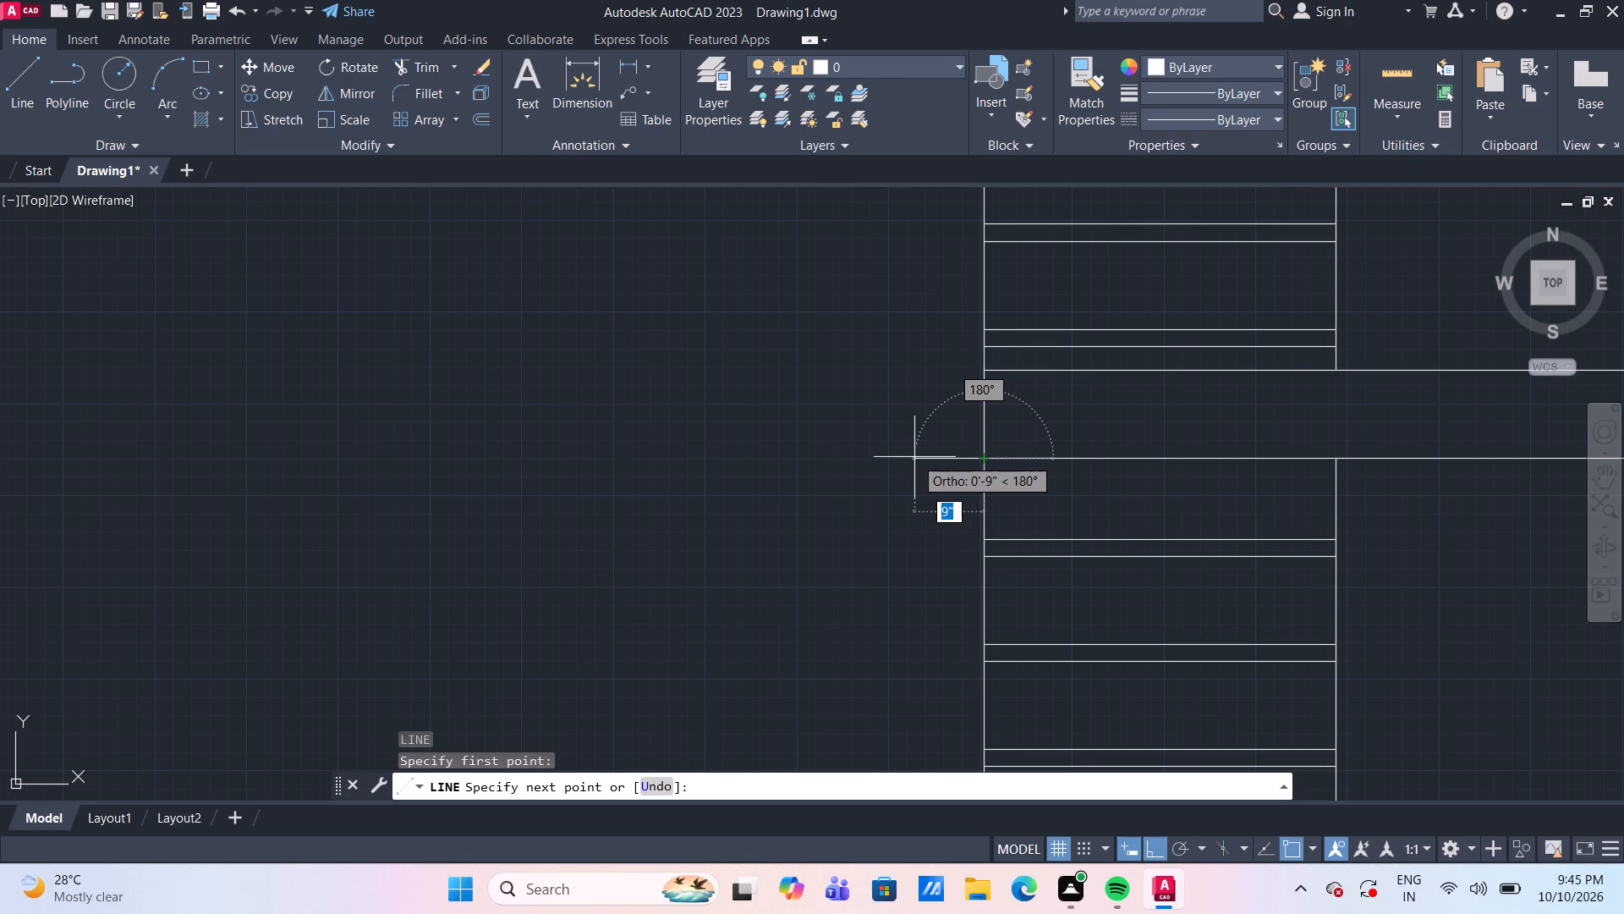
type("8\"")
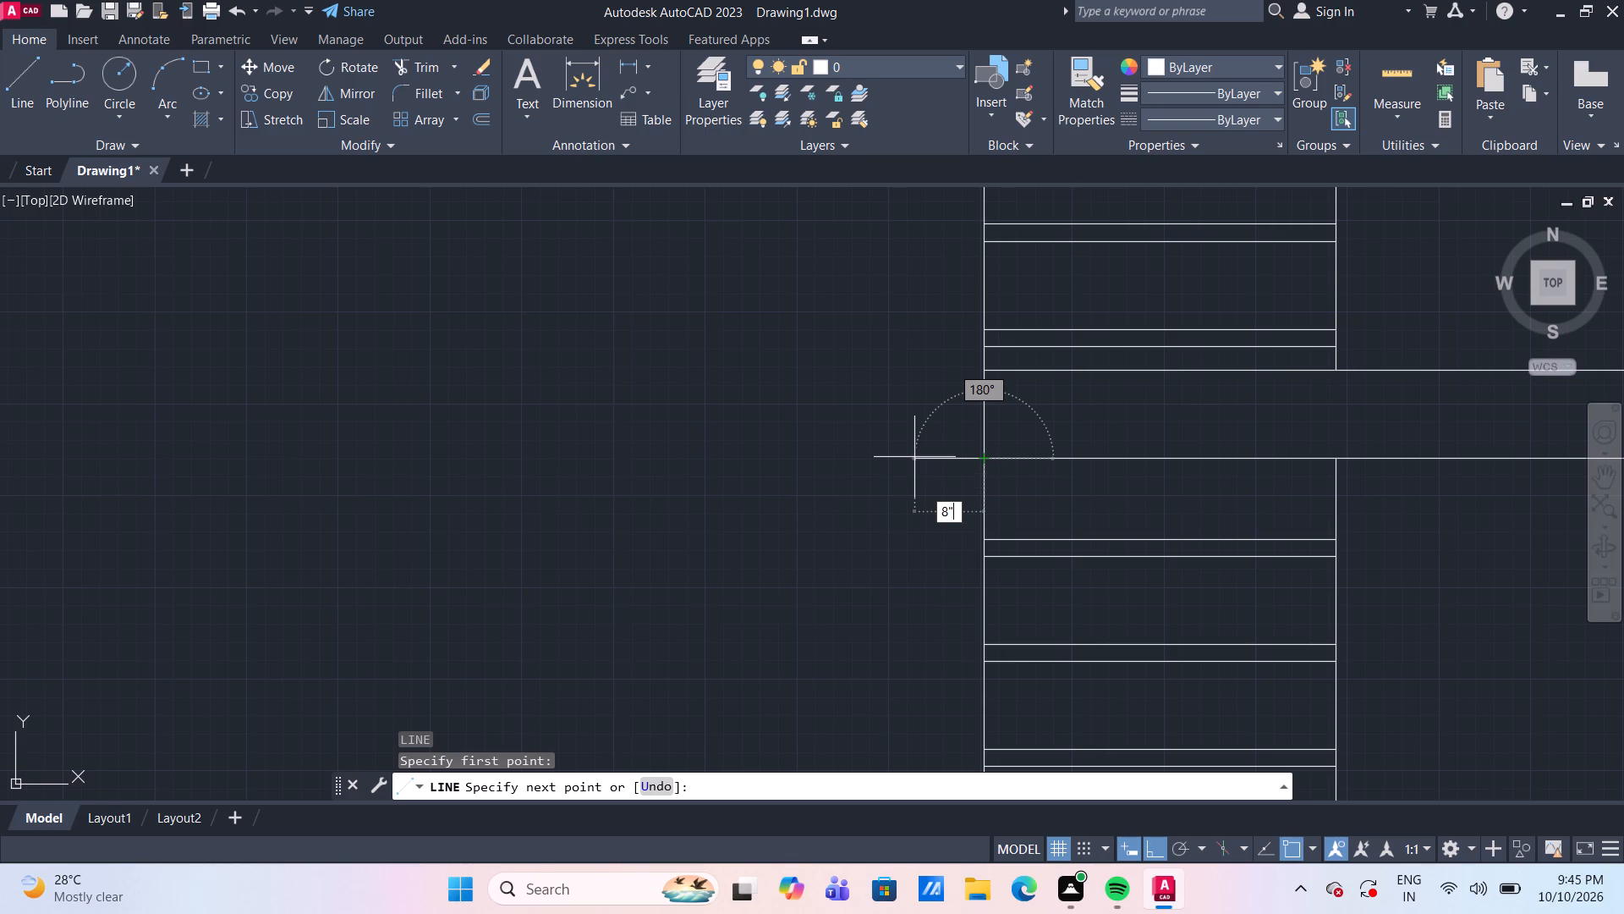
key("Return")
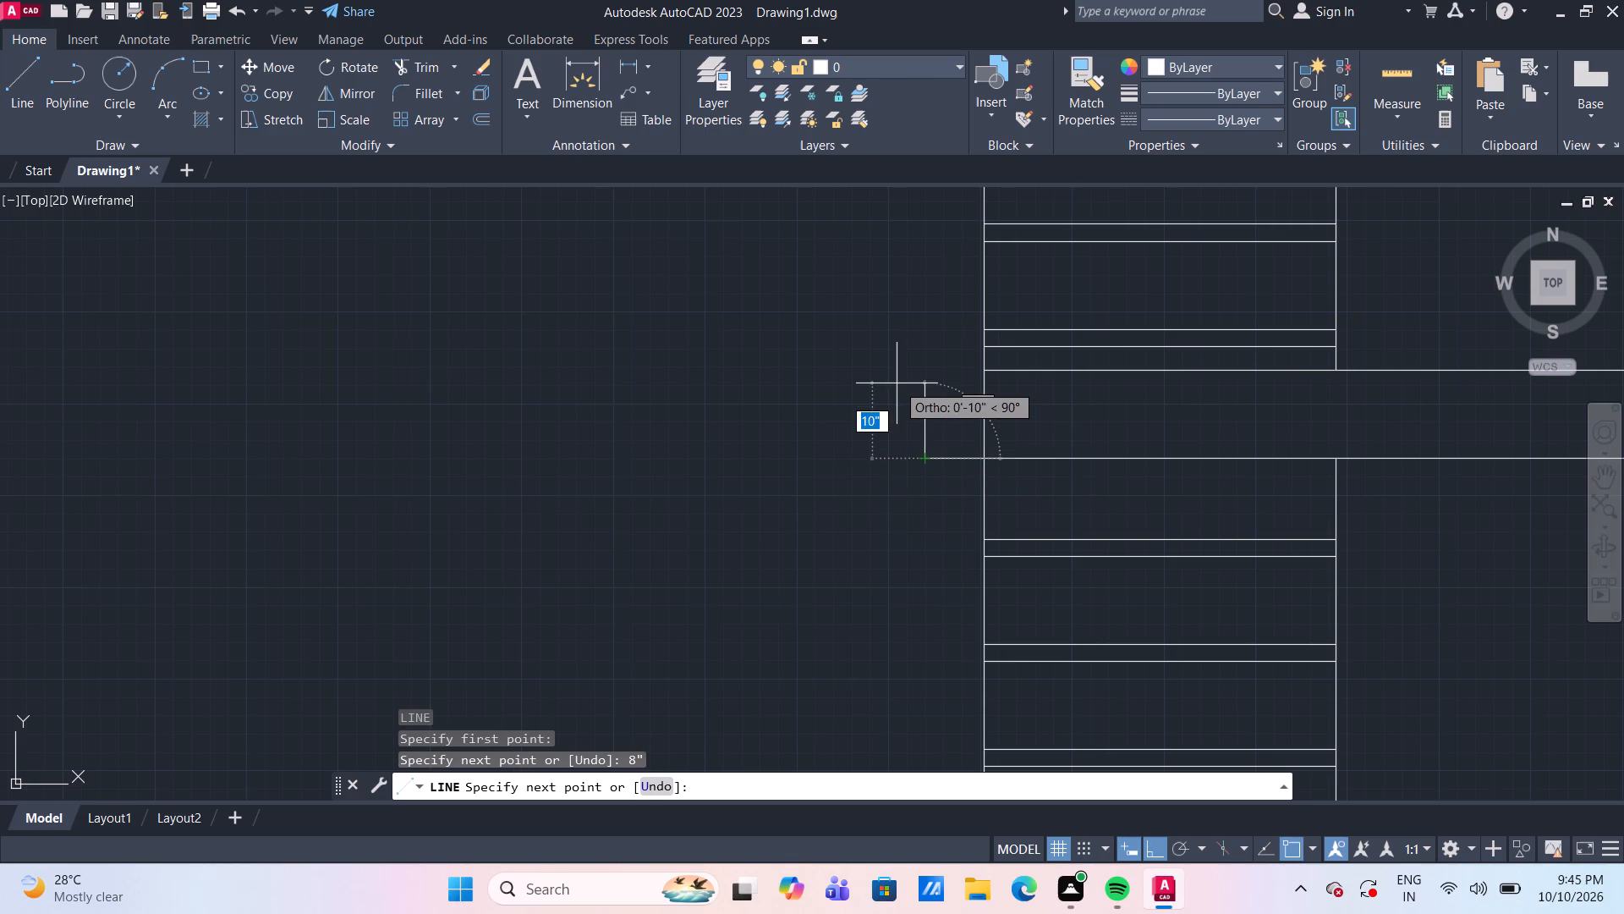
type("1'")
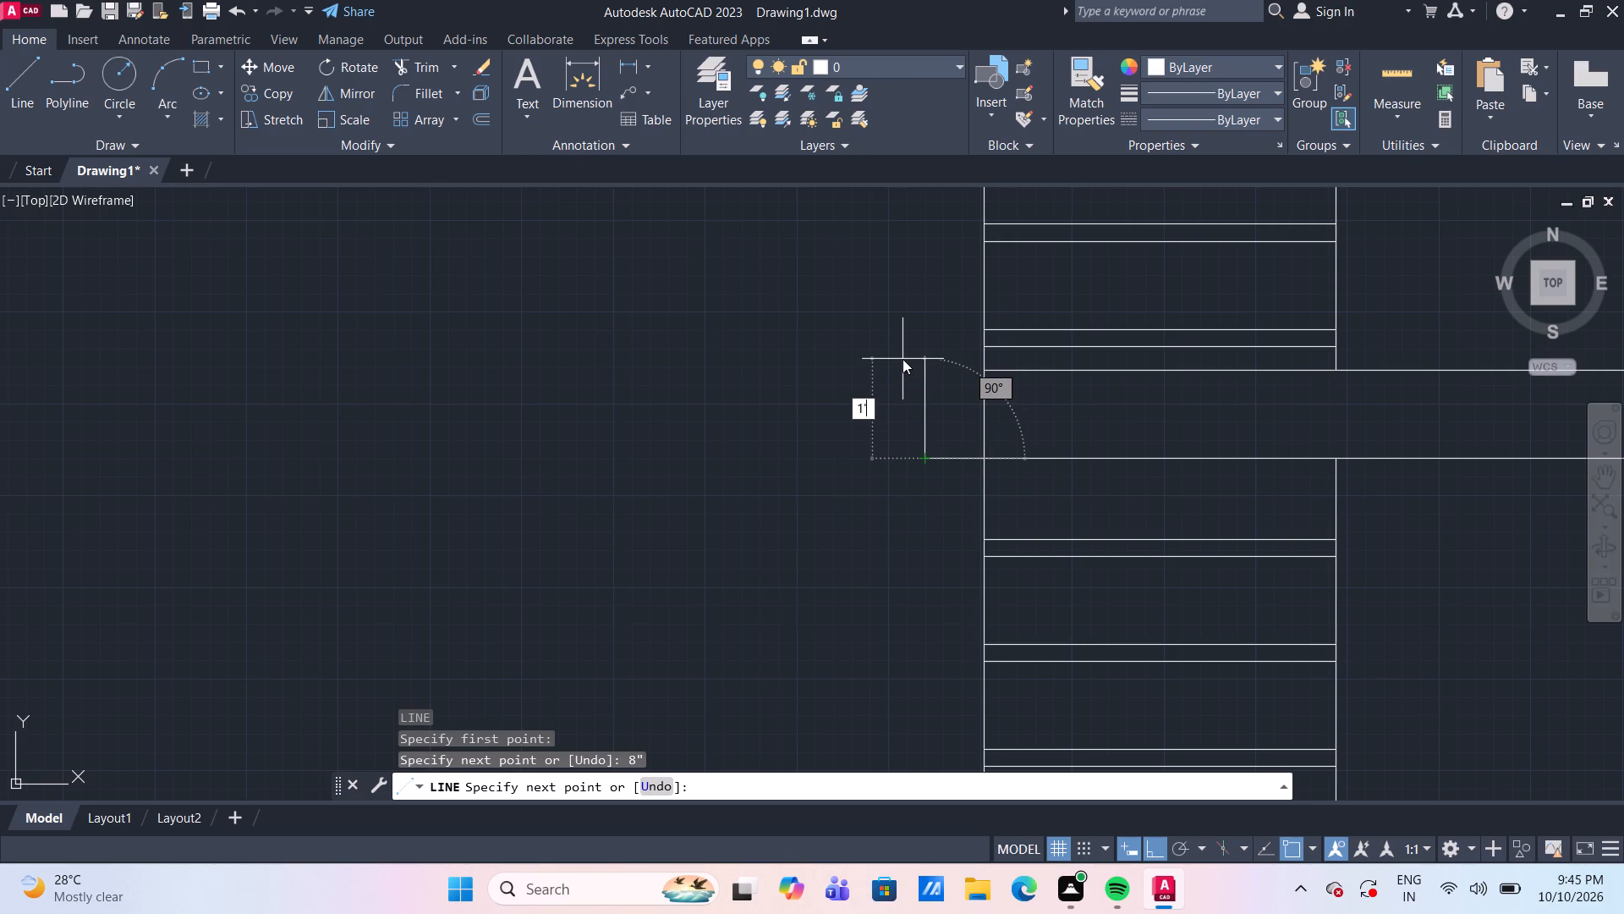
key("Return")
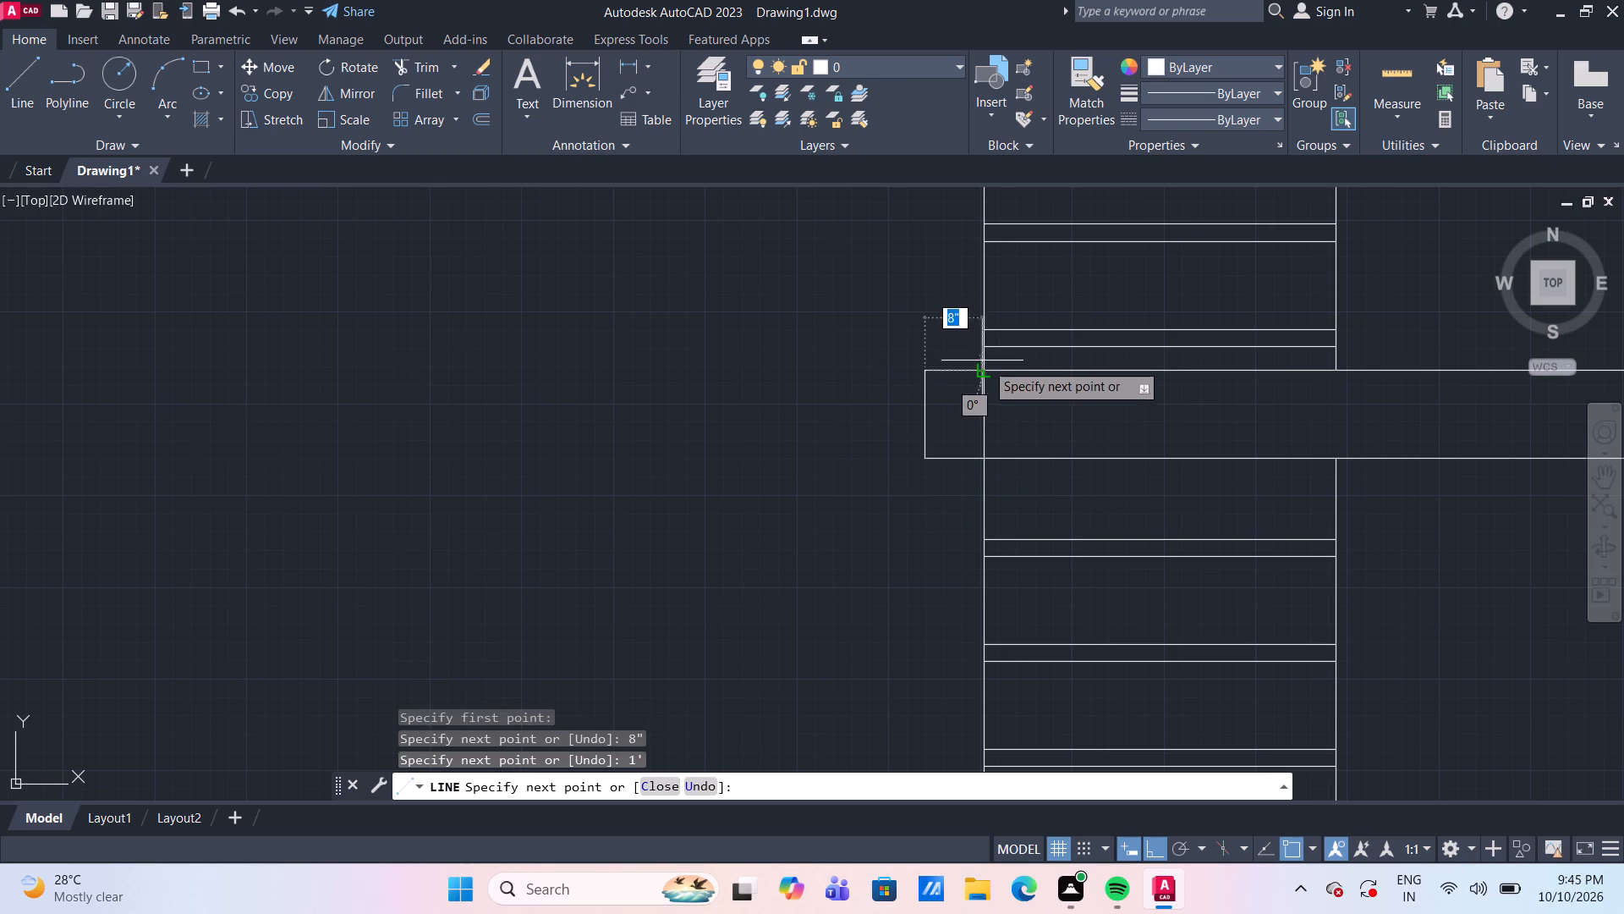
left_click(990, 372)
key("Escape")
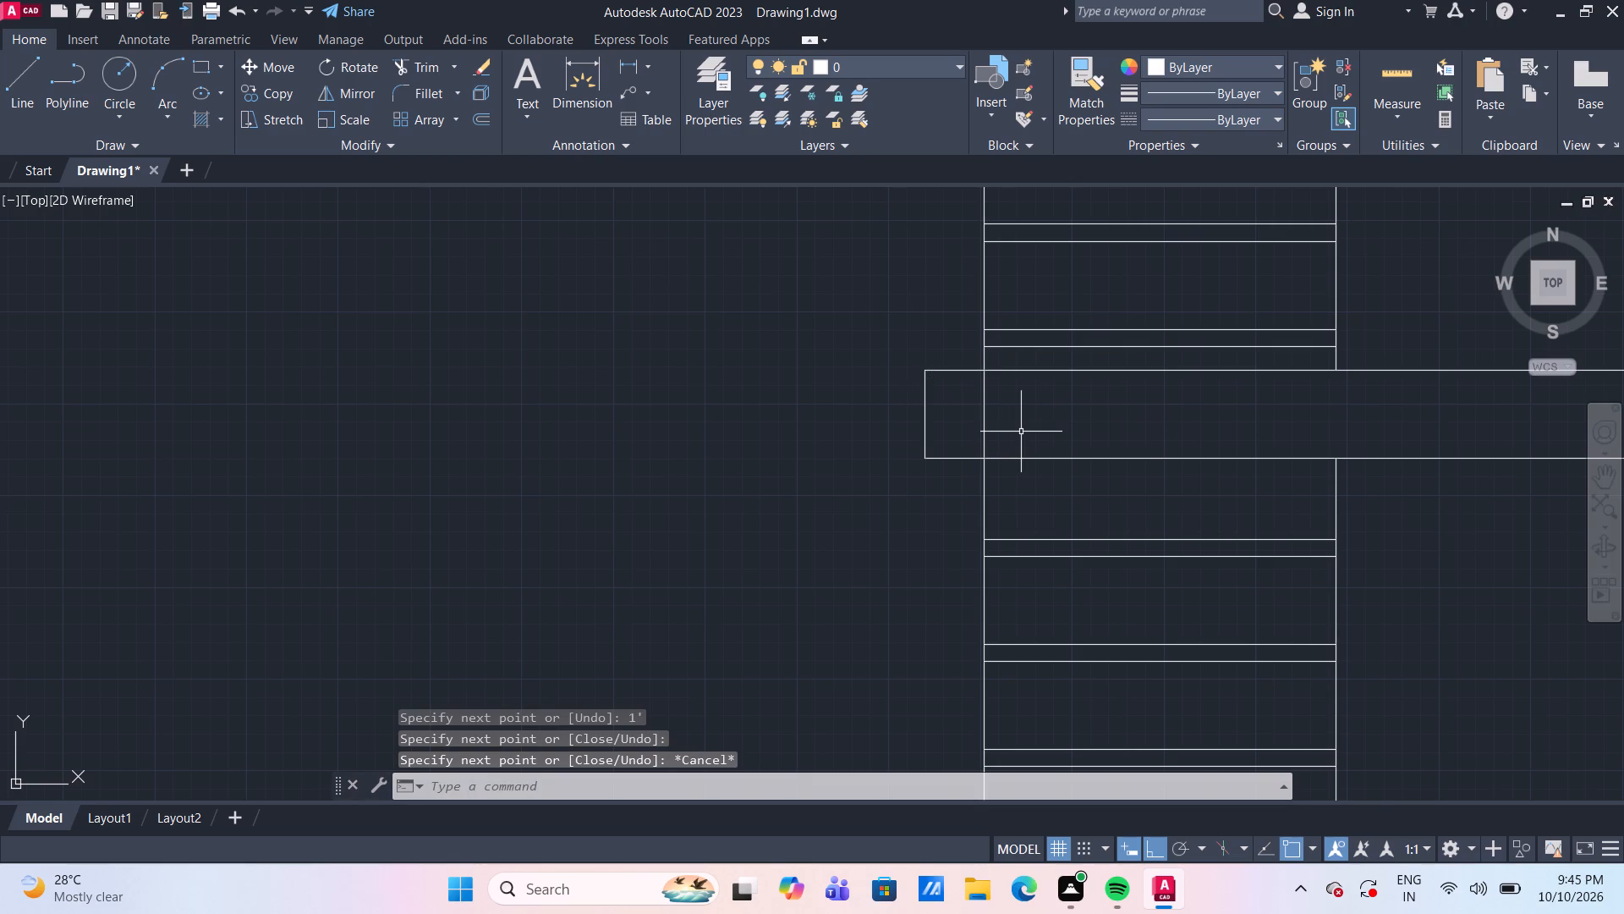
Trim away the piece of the strip's left edge that crosses the lower horizontal band.
type("trt")
key("space")
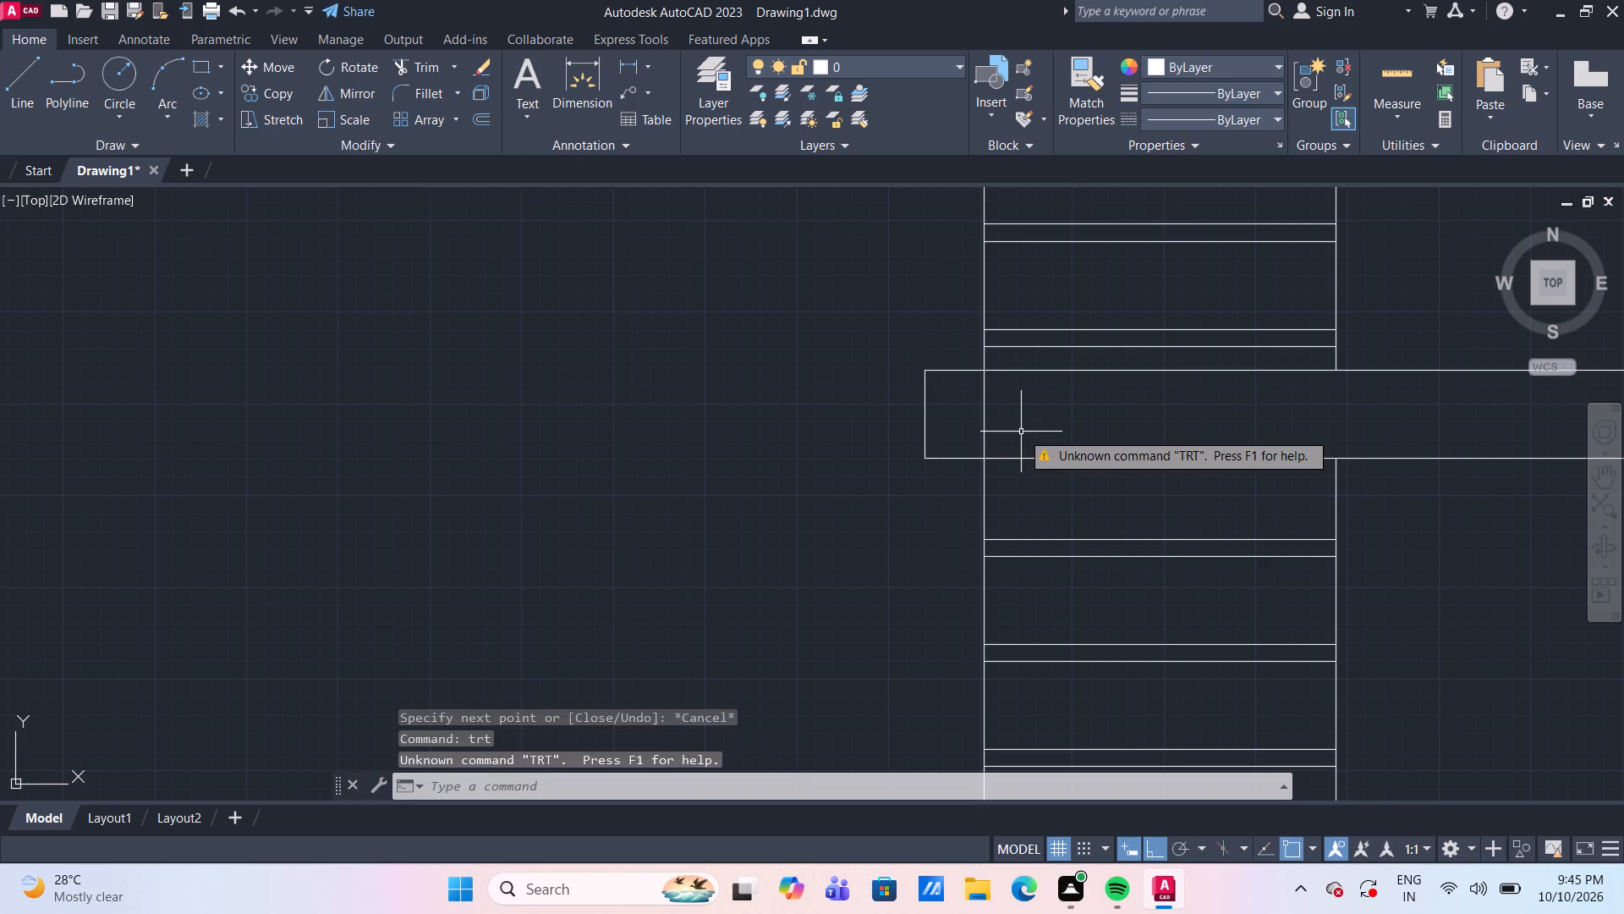
key("Escape")
type("tr")
key("space")
left_click(1021, 432)
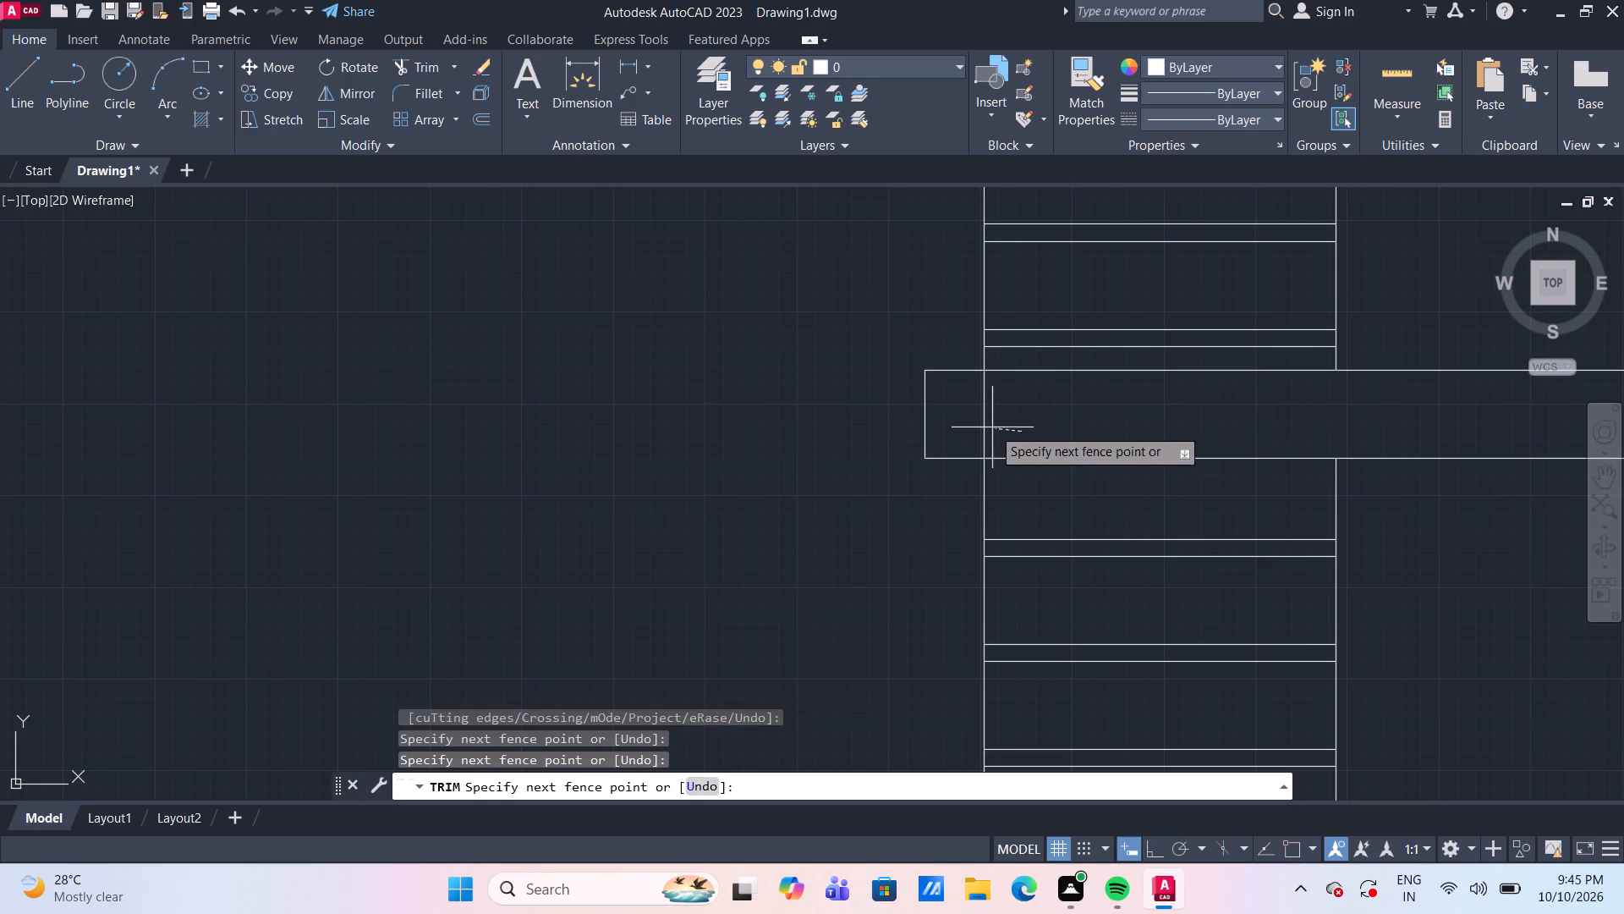
left_click(980, 421)
key("Escape")
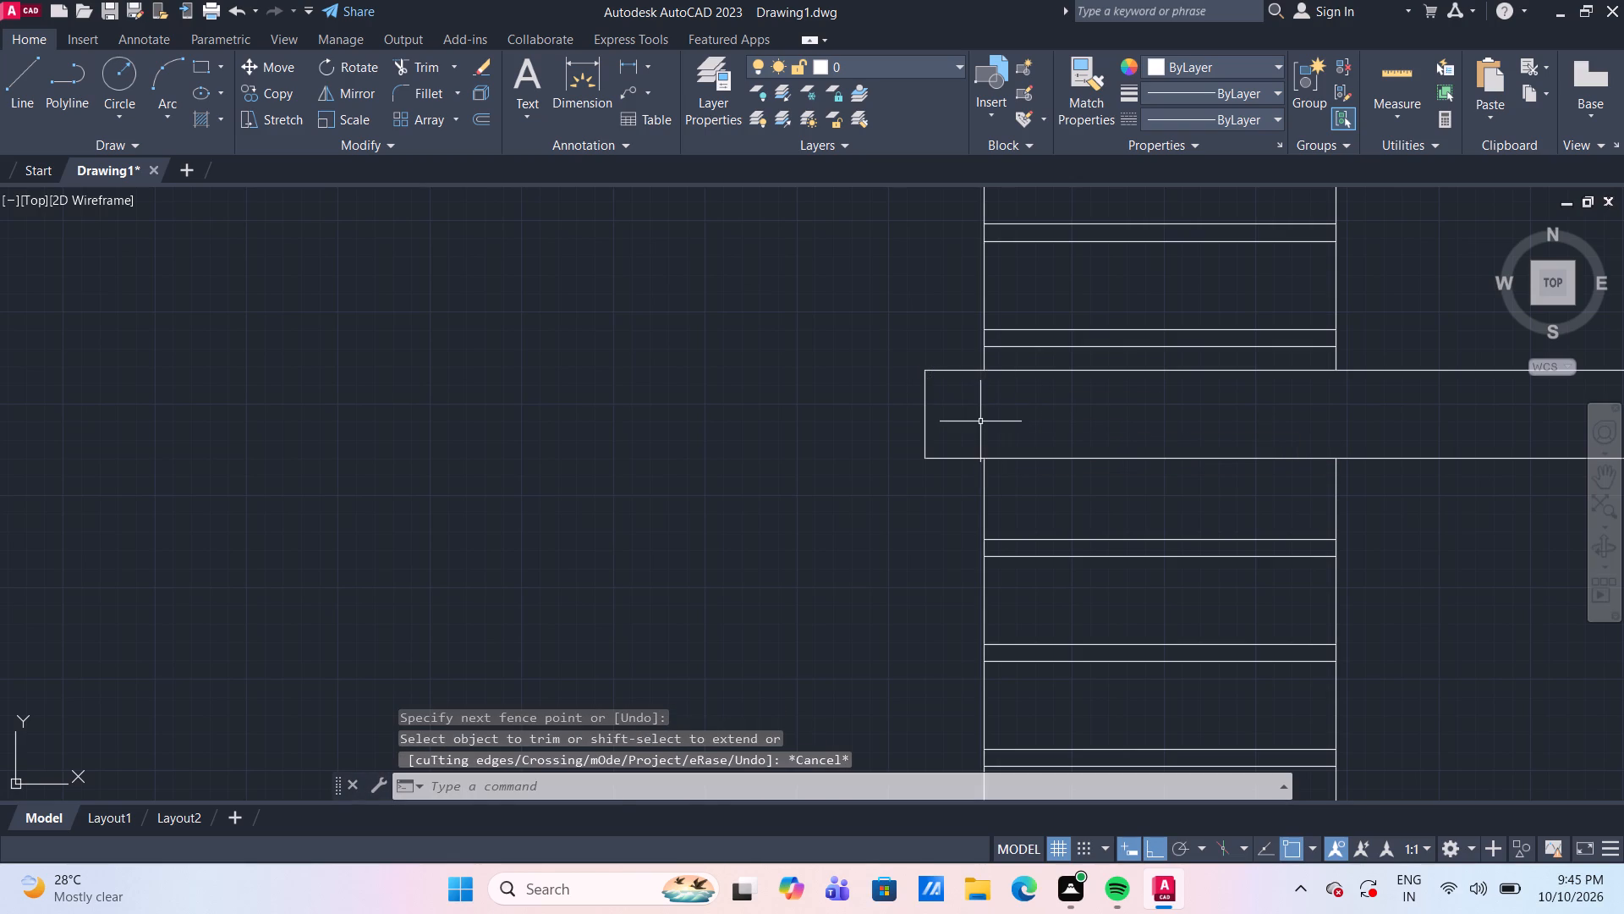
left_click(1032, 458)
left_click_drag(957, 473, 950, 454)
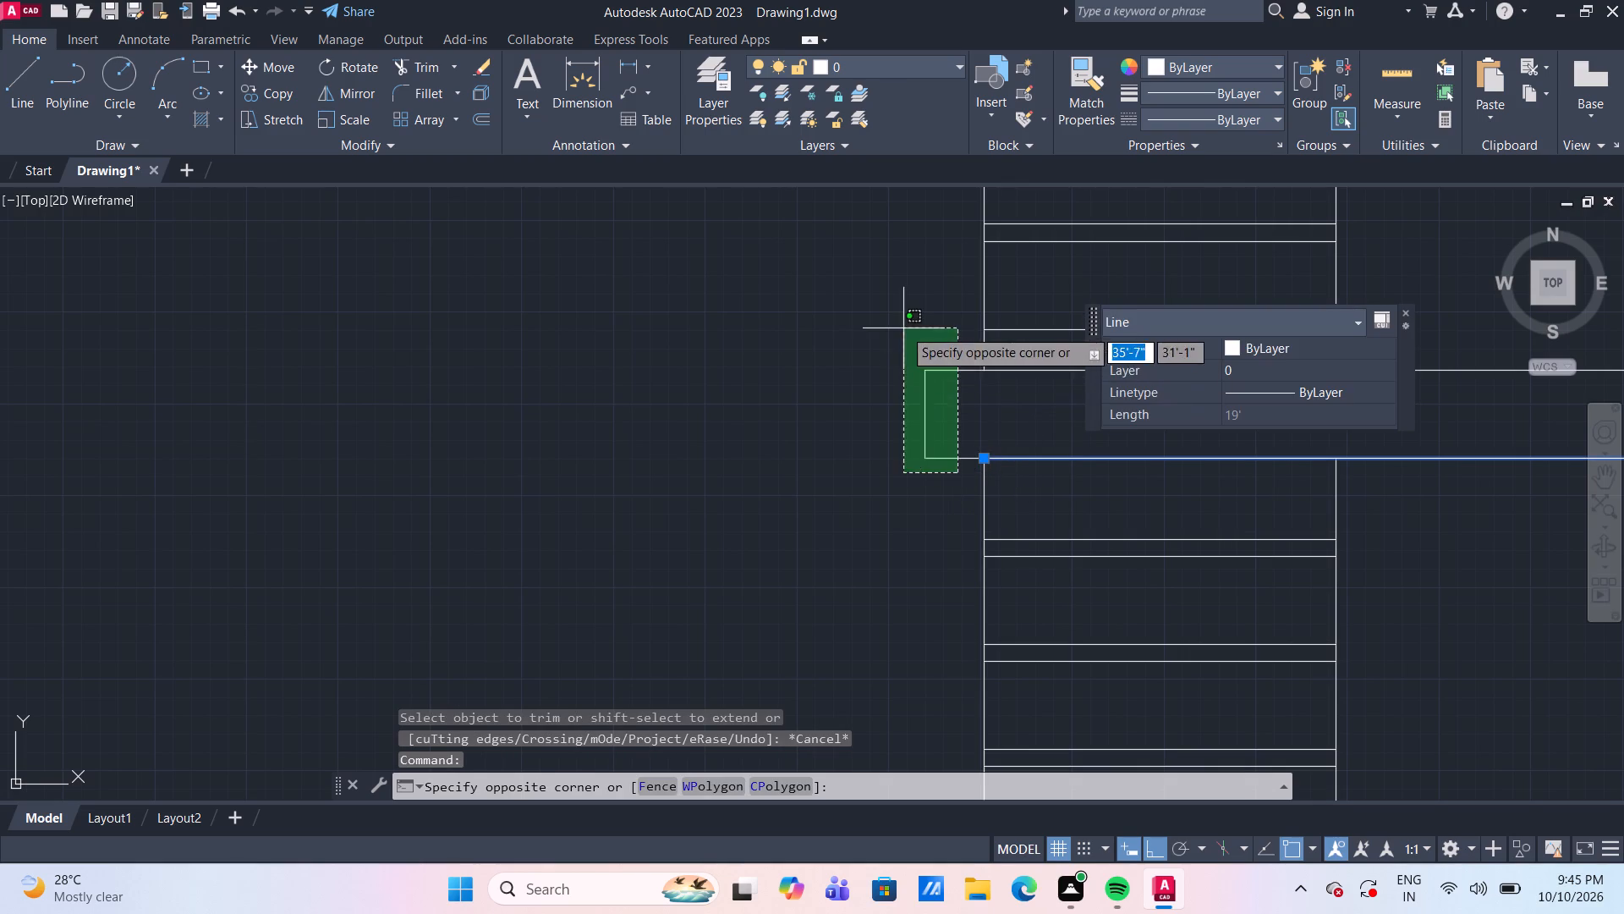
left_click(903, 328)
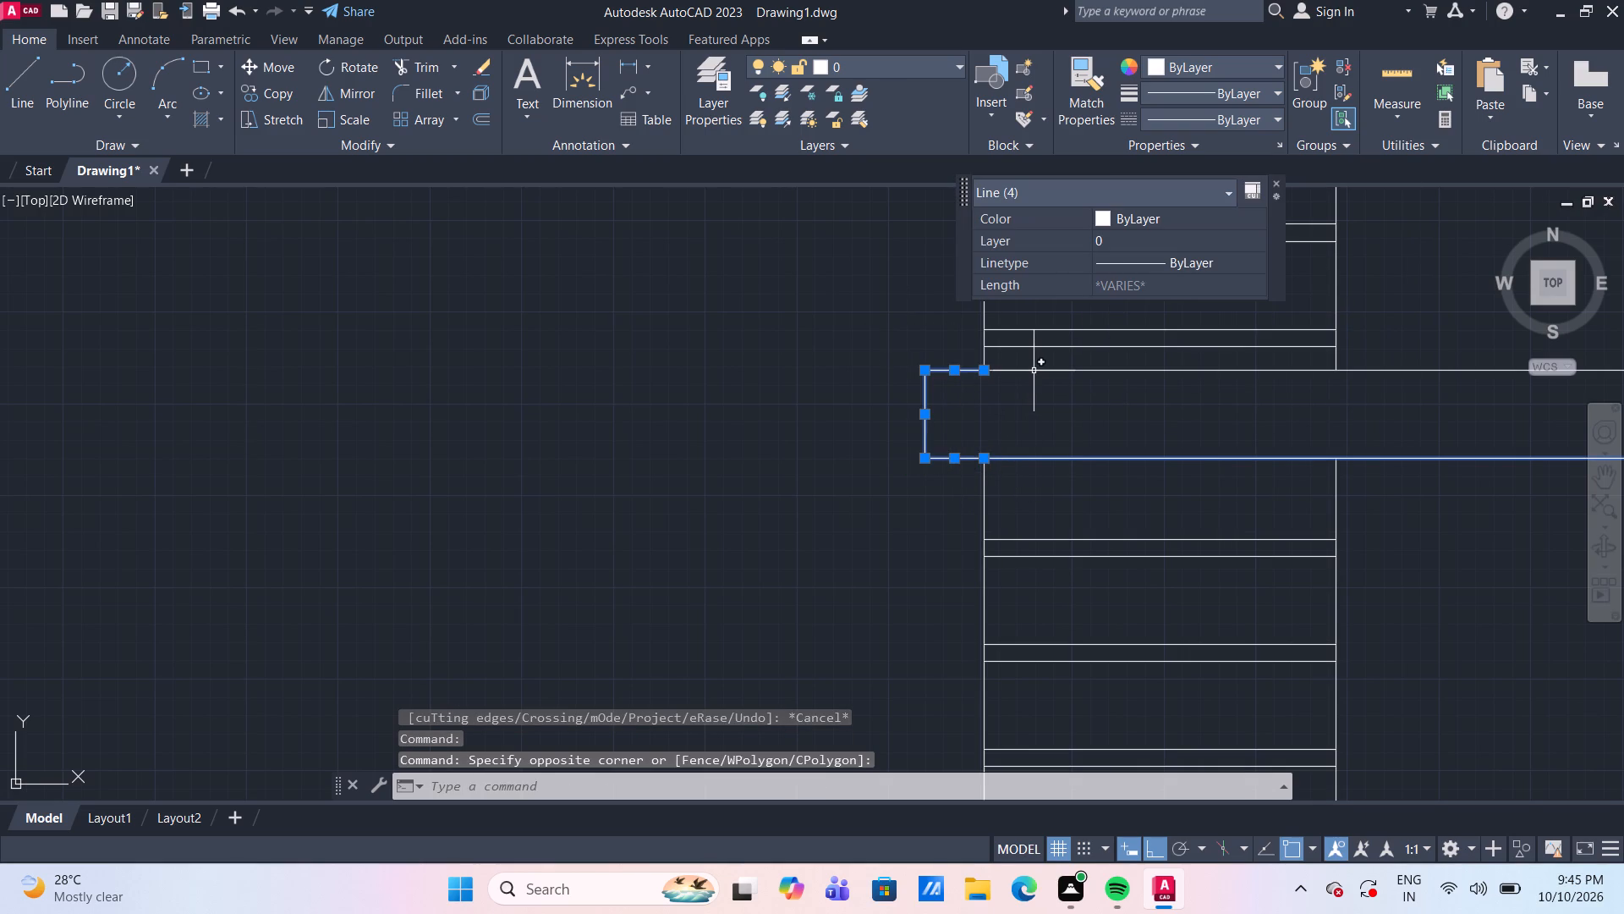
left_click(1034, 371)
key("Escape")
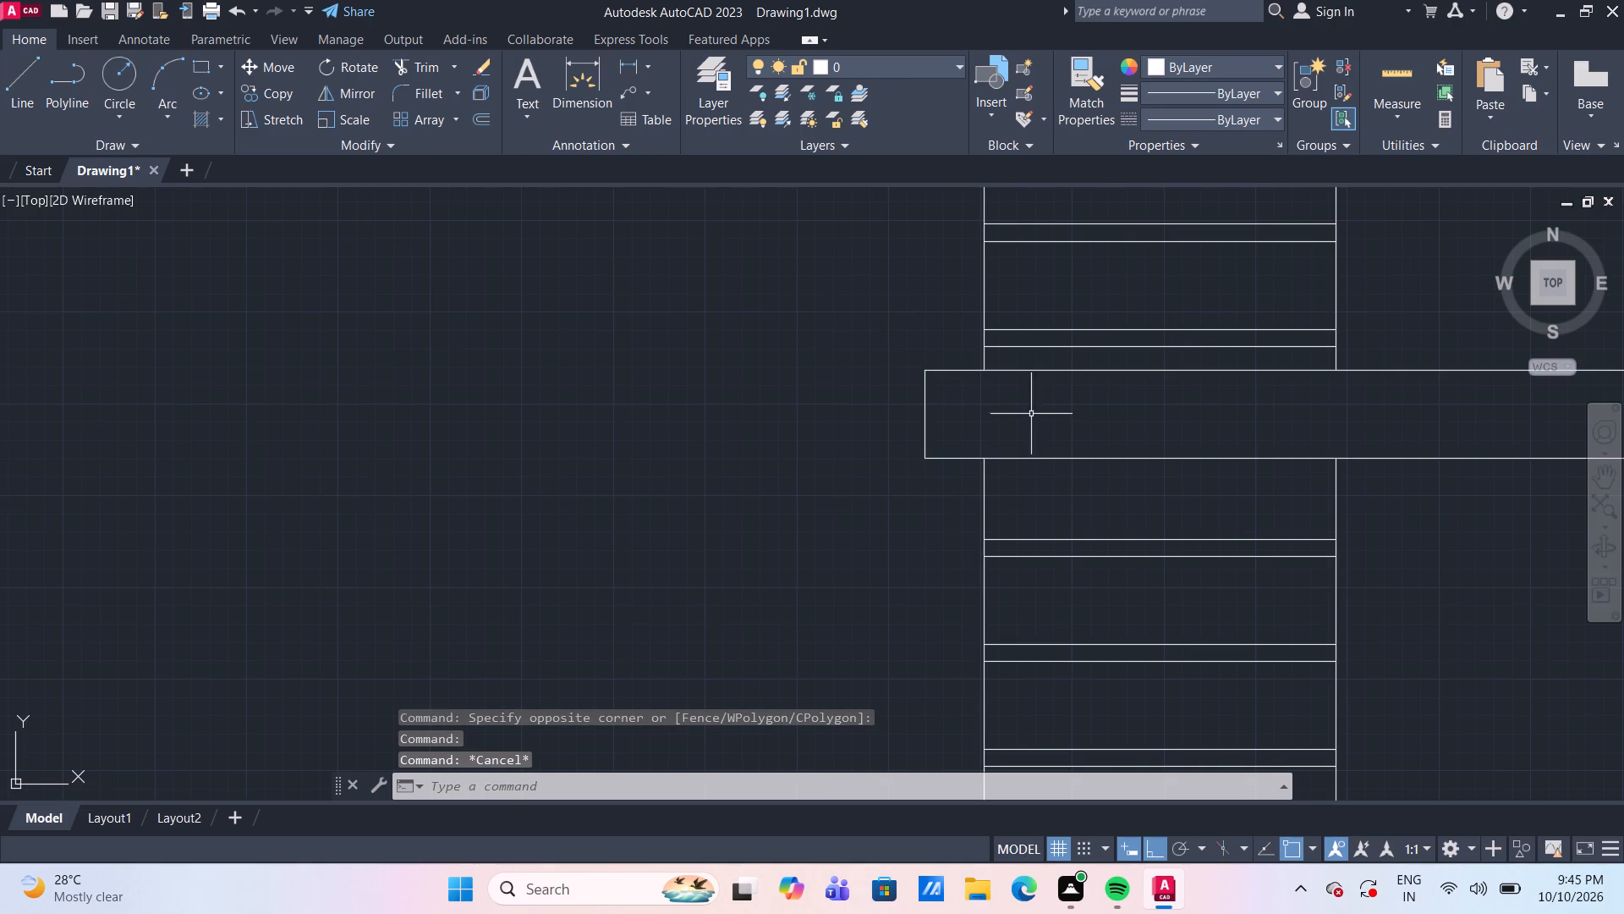
Copy the lower band's three-line end from its upper corner on the strip edge to the matching corner of the upper band.
left_click_drag(964, 483, 944, 443)
left_click(900, 339)
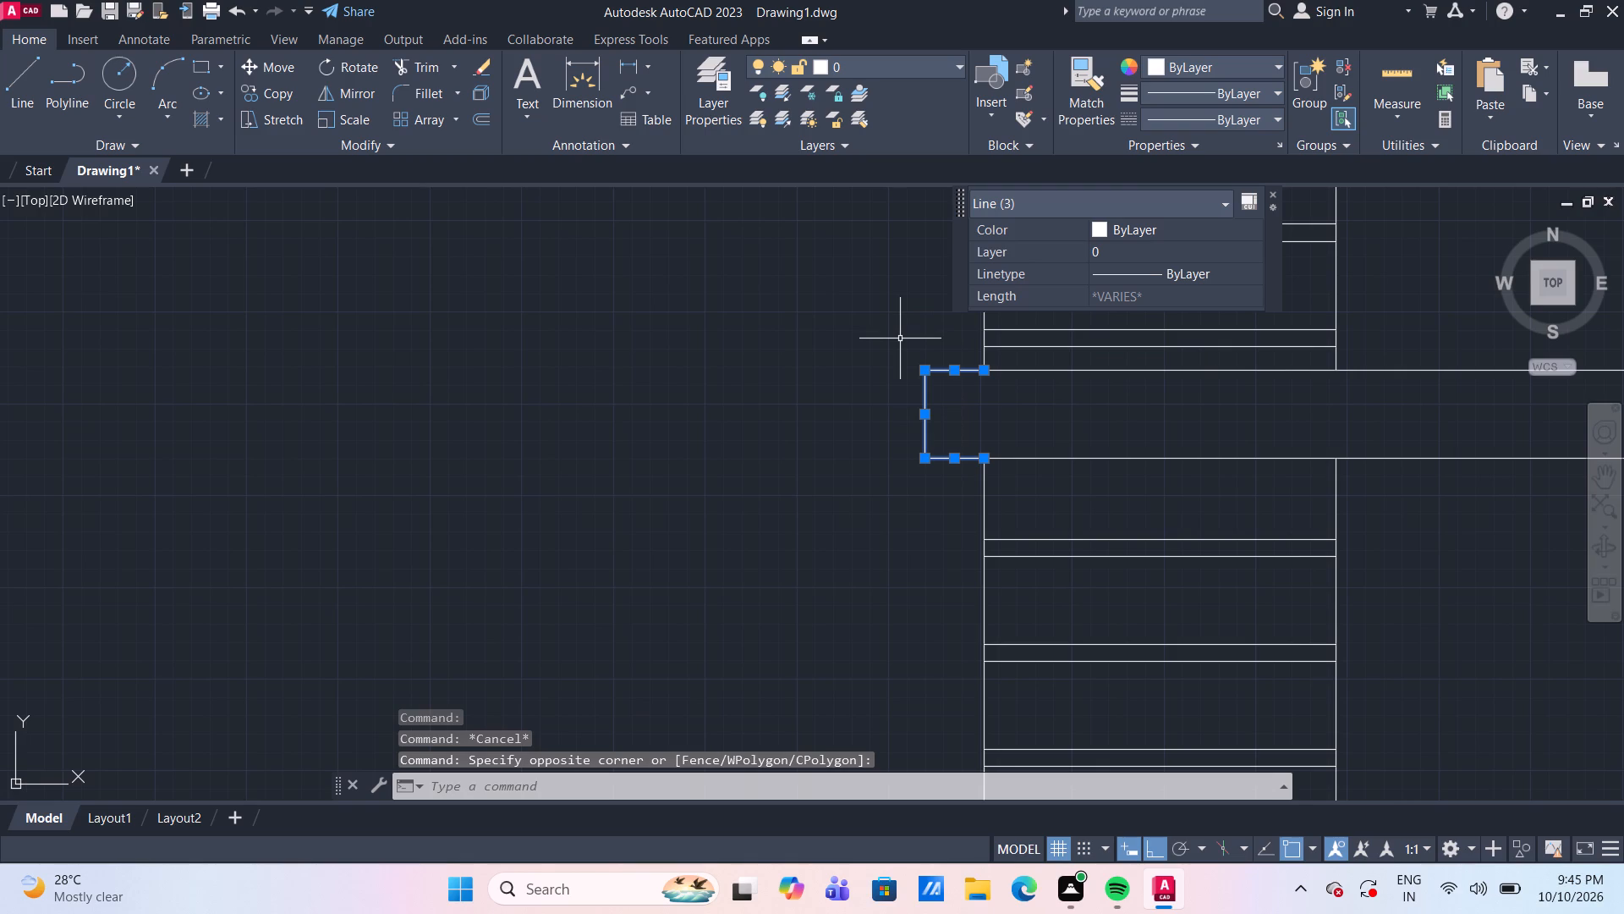
type("co")
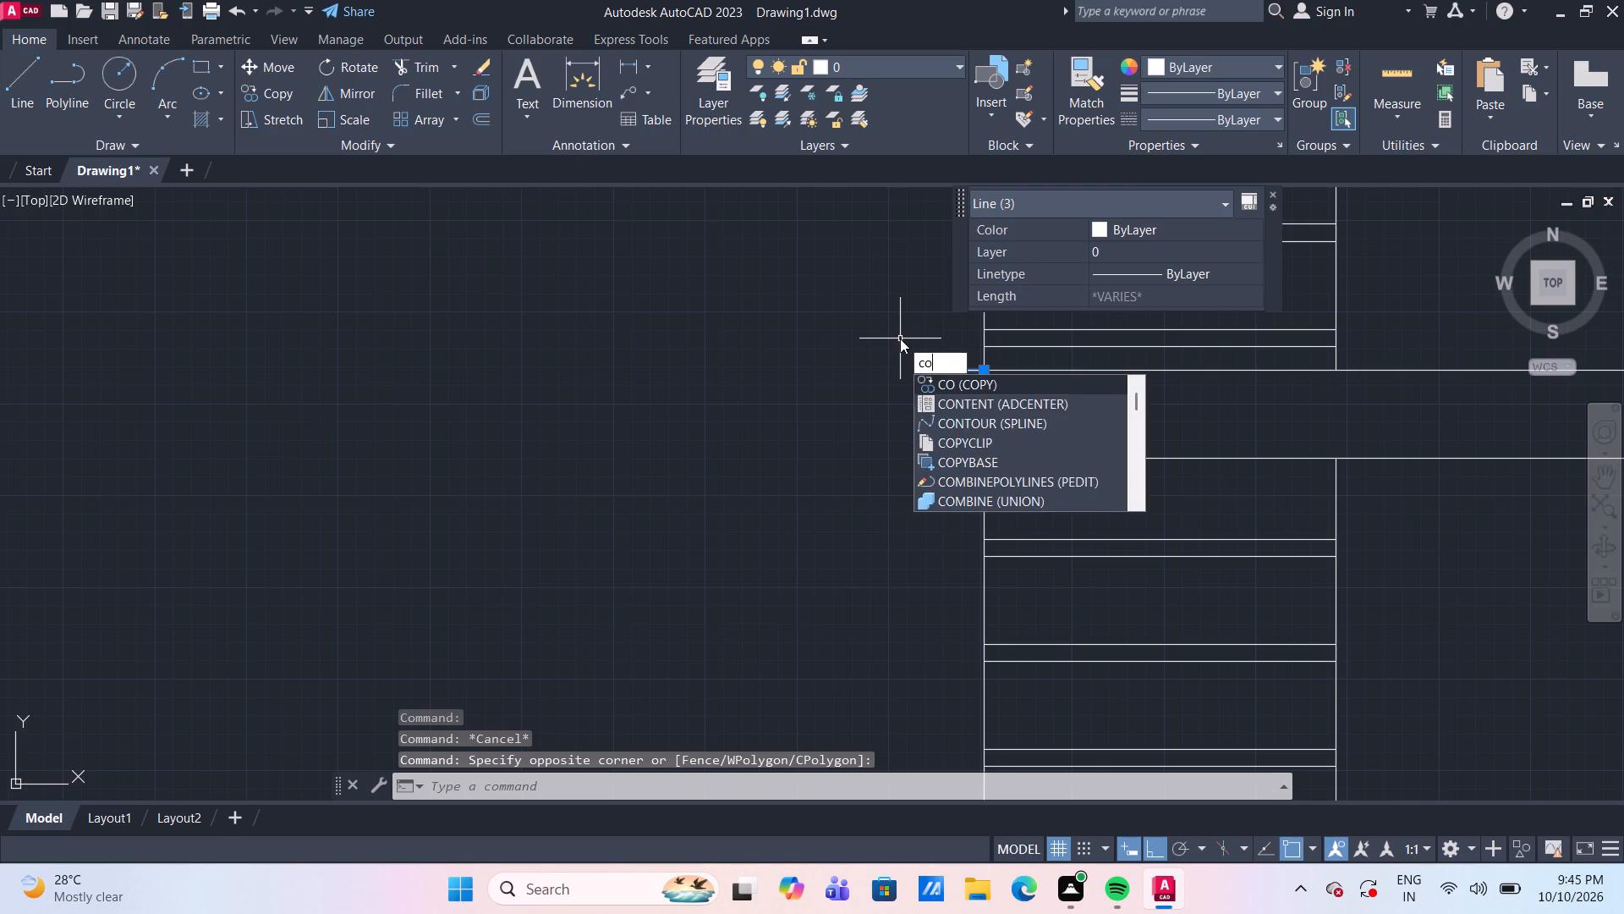
key("space")
left_click(981, 372)
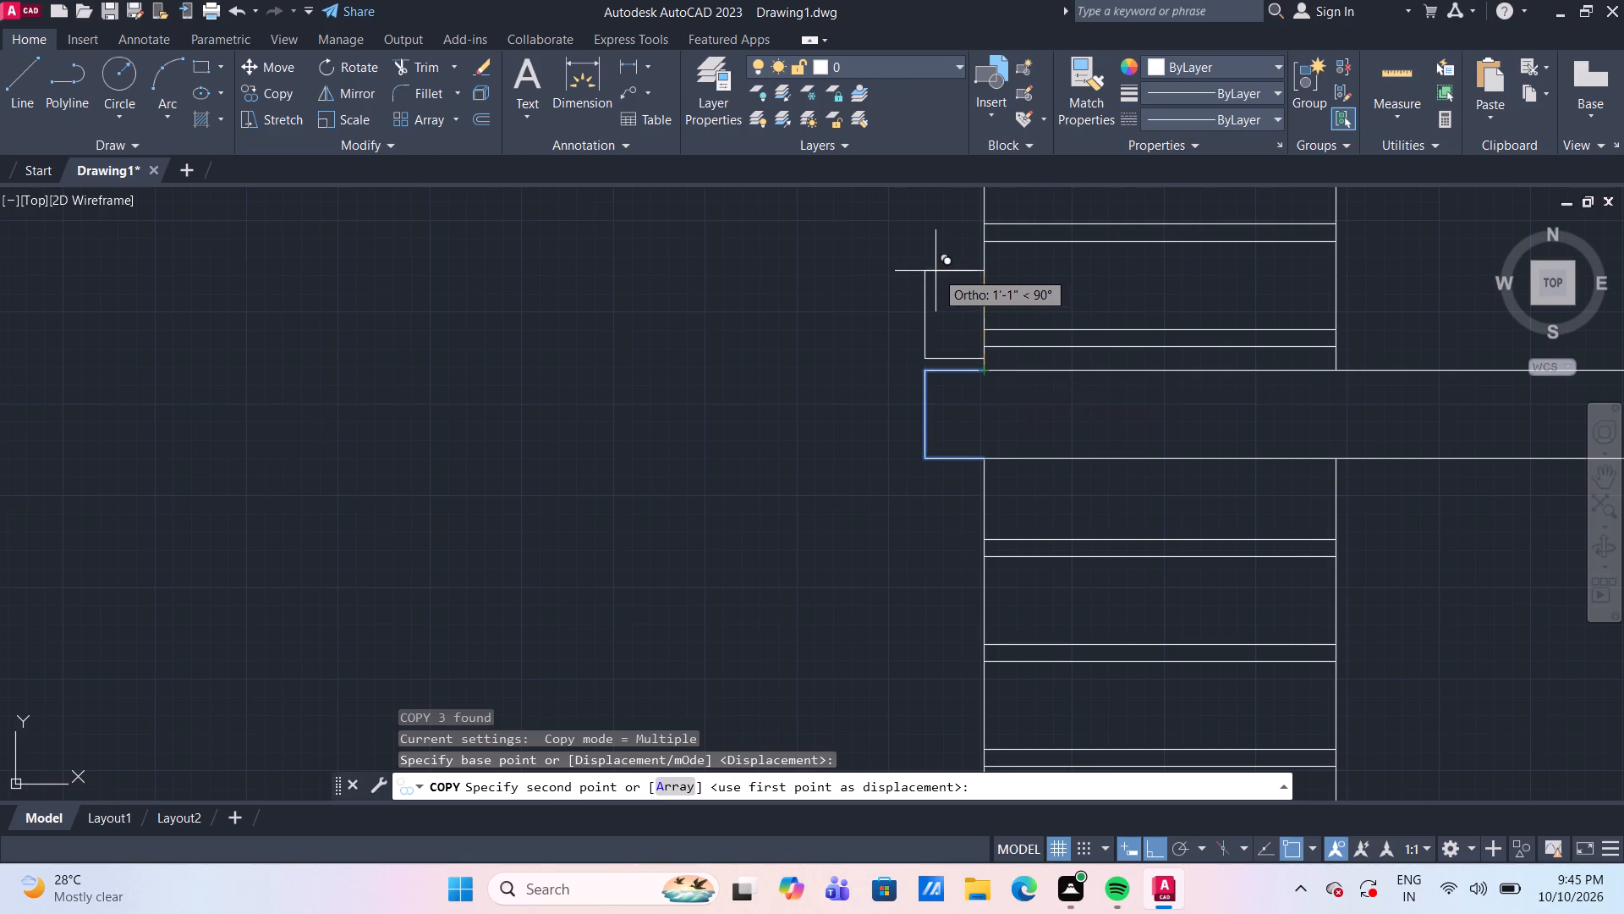
scroll(935, 271, "down", 2)
middle_click_drag(946, 252, 896, 590)
scroll(896, 590, "down", 3)
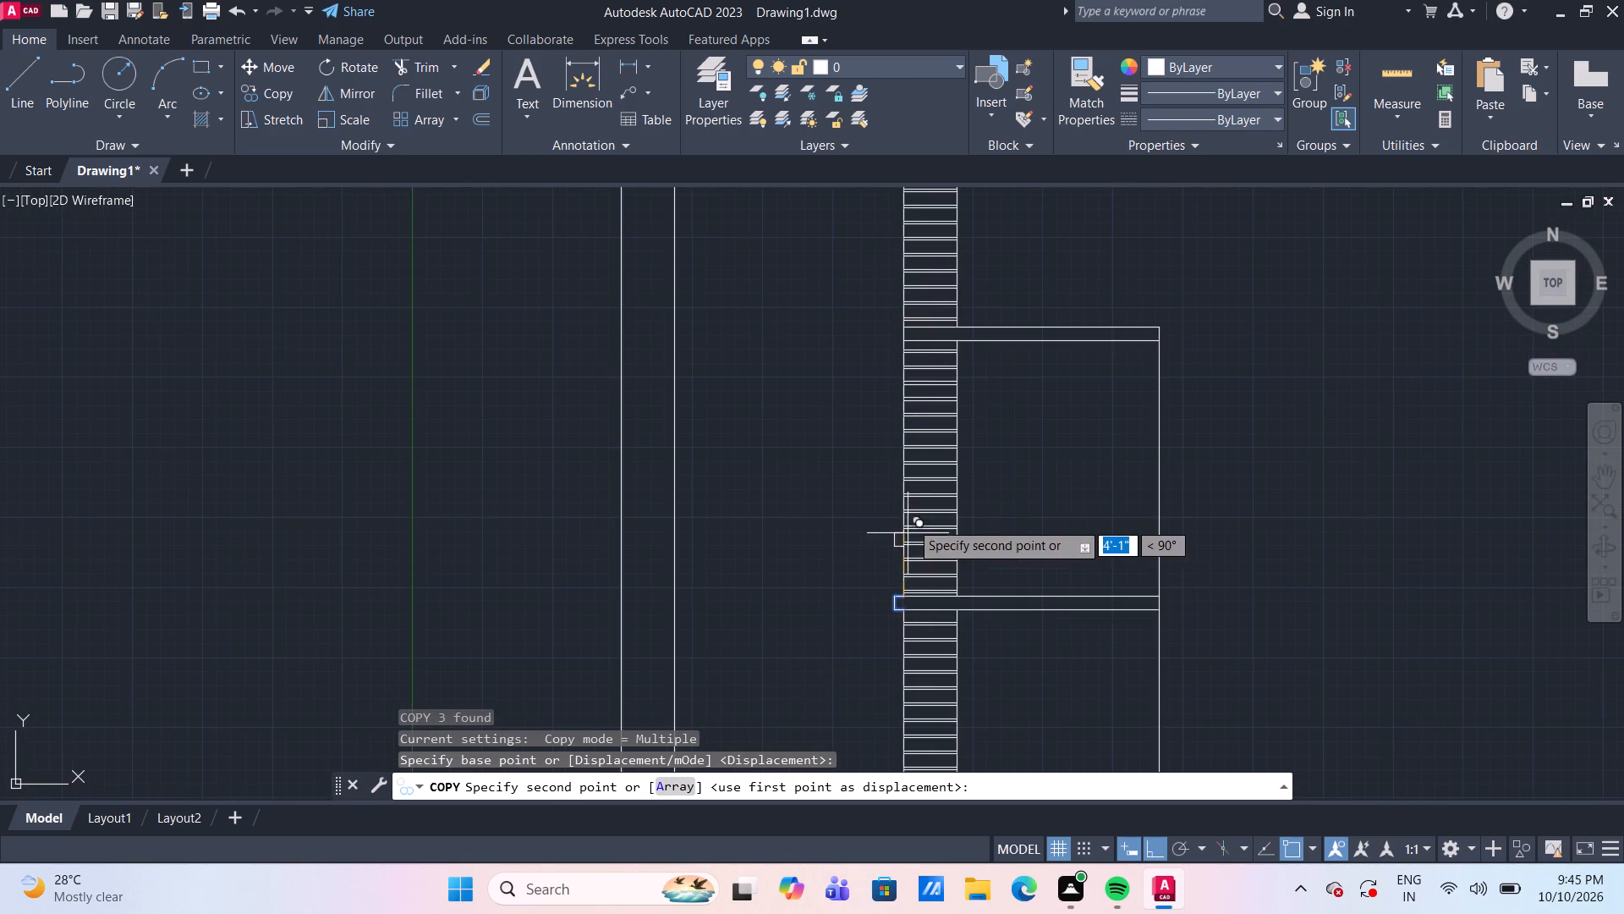
scroll(919, 314, "up", 3)
scroll(858, 388, "up", 2)
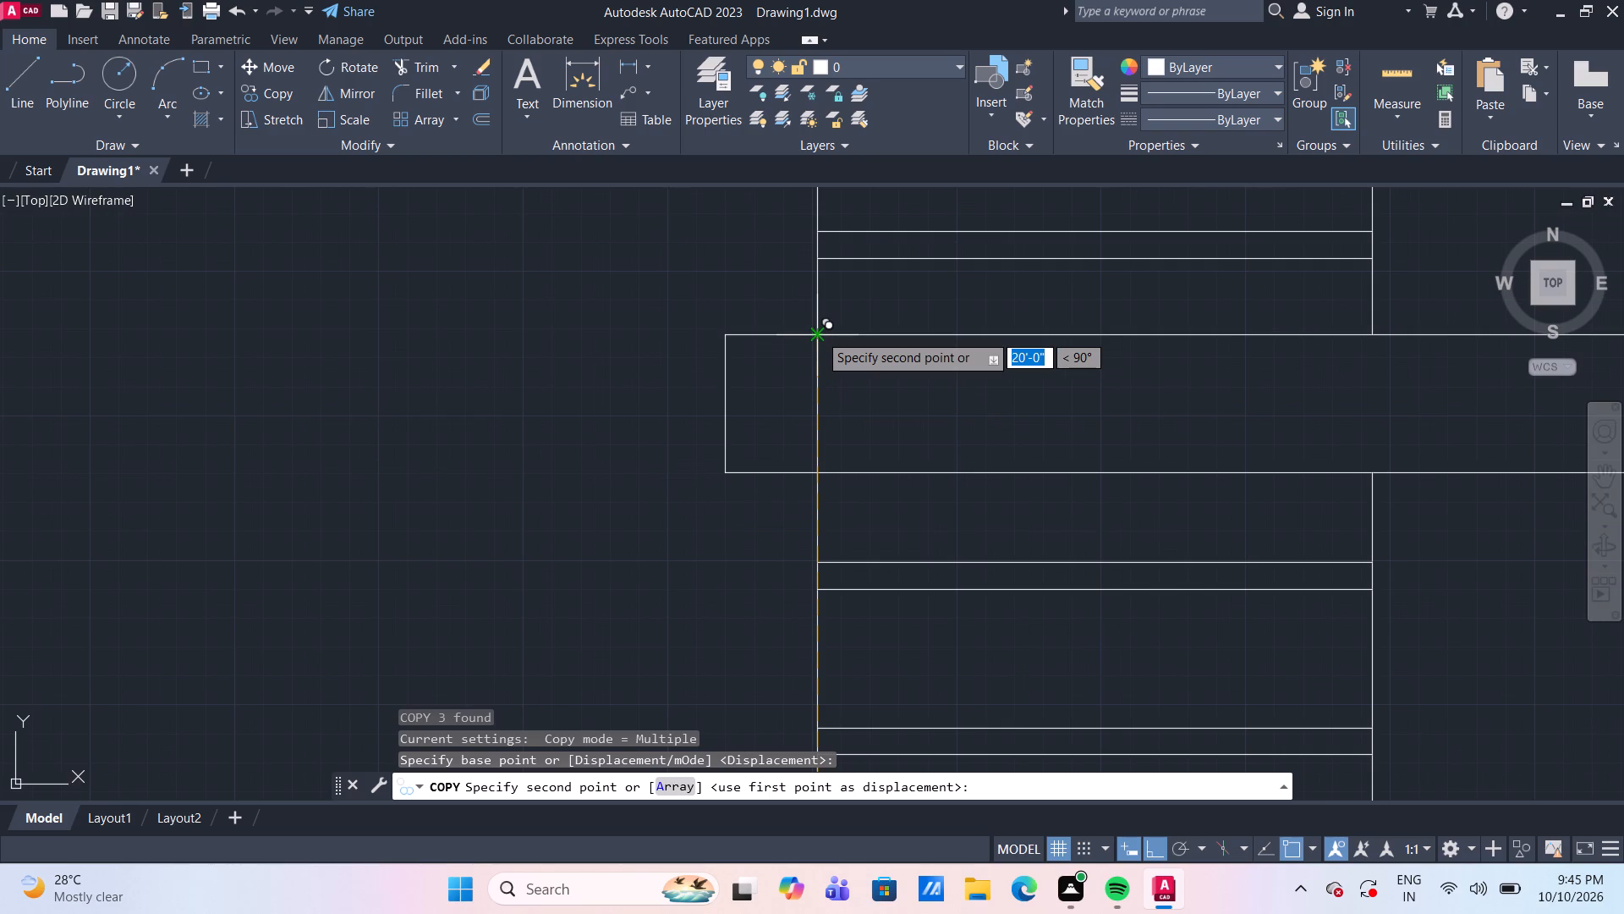
left_click(819, 333)
key("Escape")
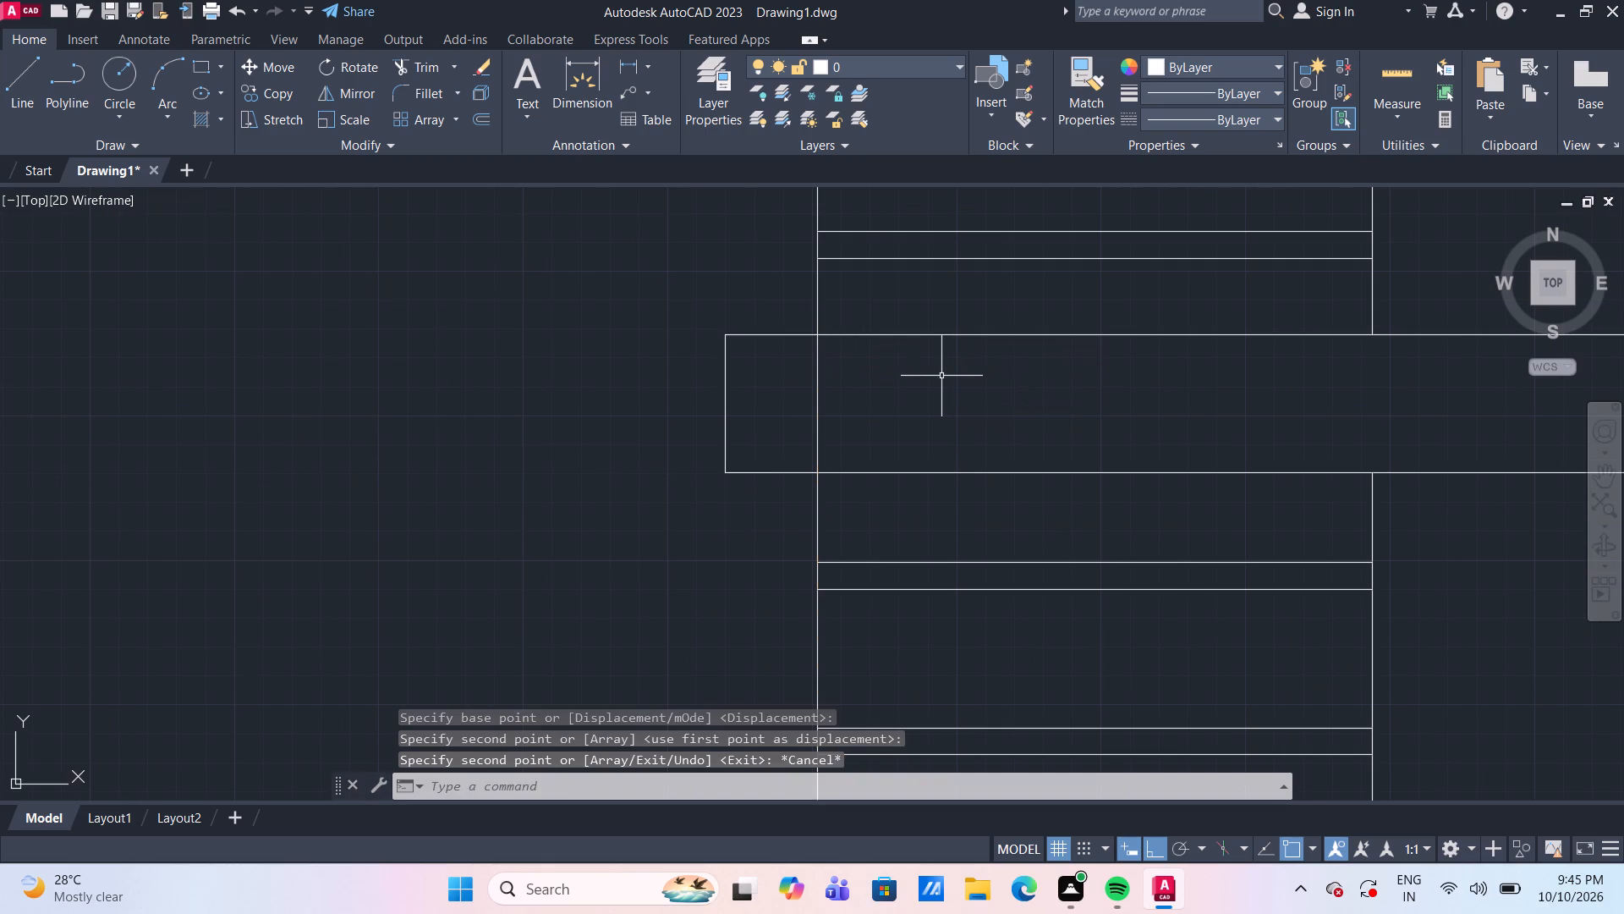
Trim away the piece of the strip's left edge that crosses the upper horizontal band.
type("tr")
key("space")
left_click_drag(910, 398, 875, 390)
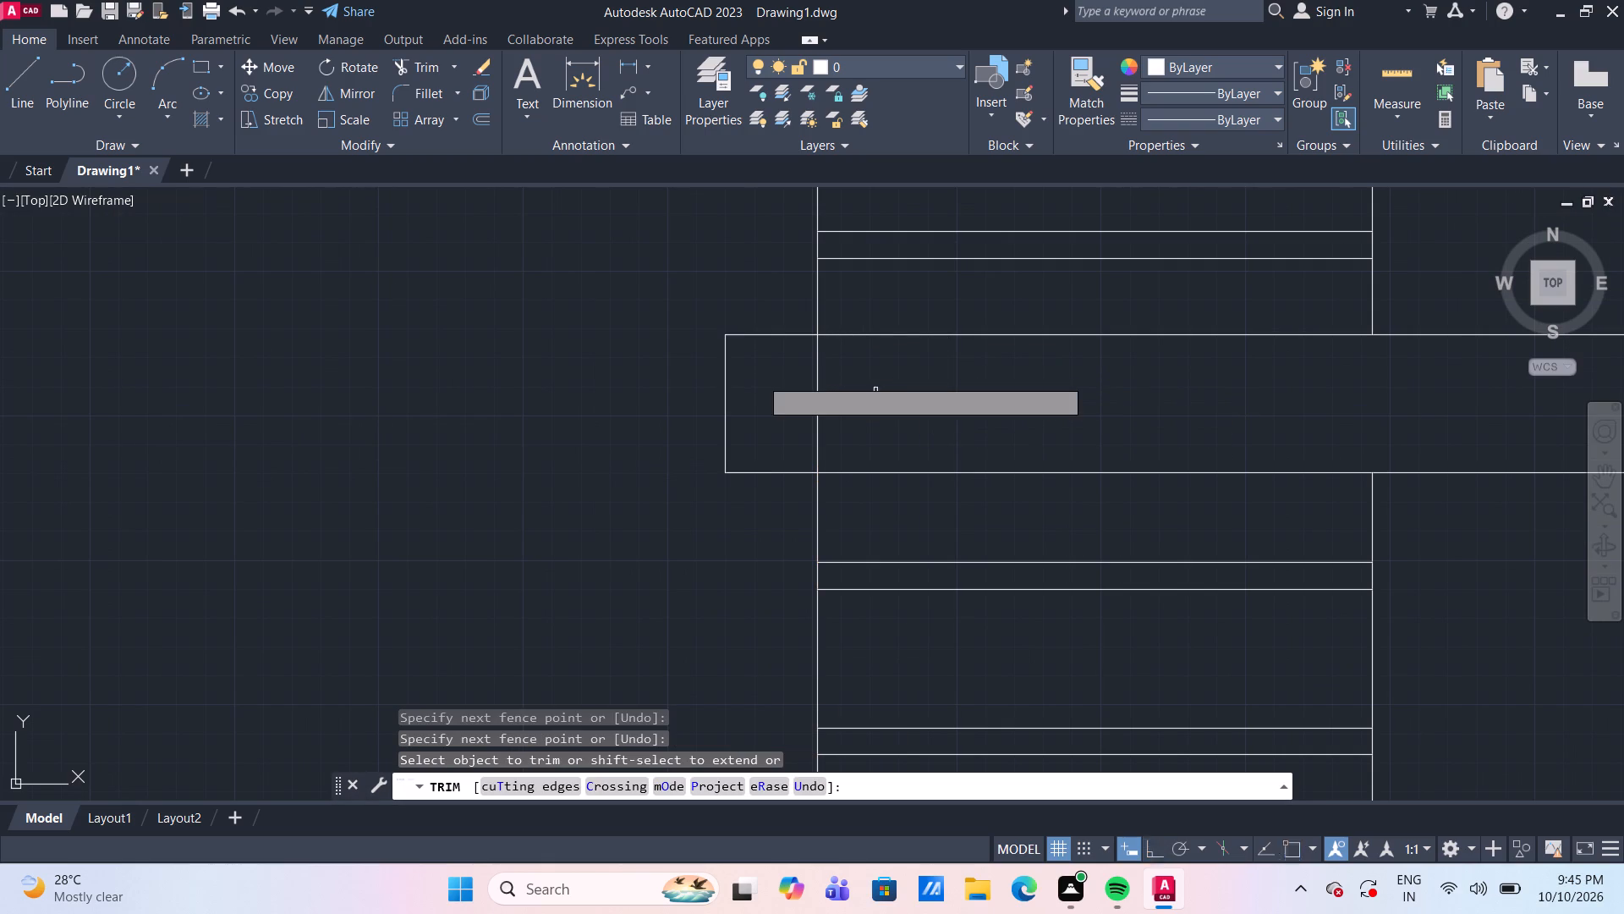
left_click(759, 377)
left_click(960, 404)
key("Escape")
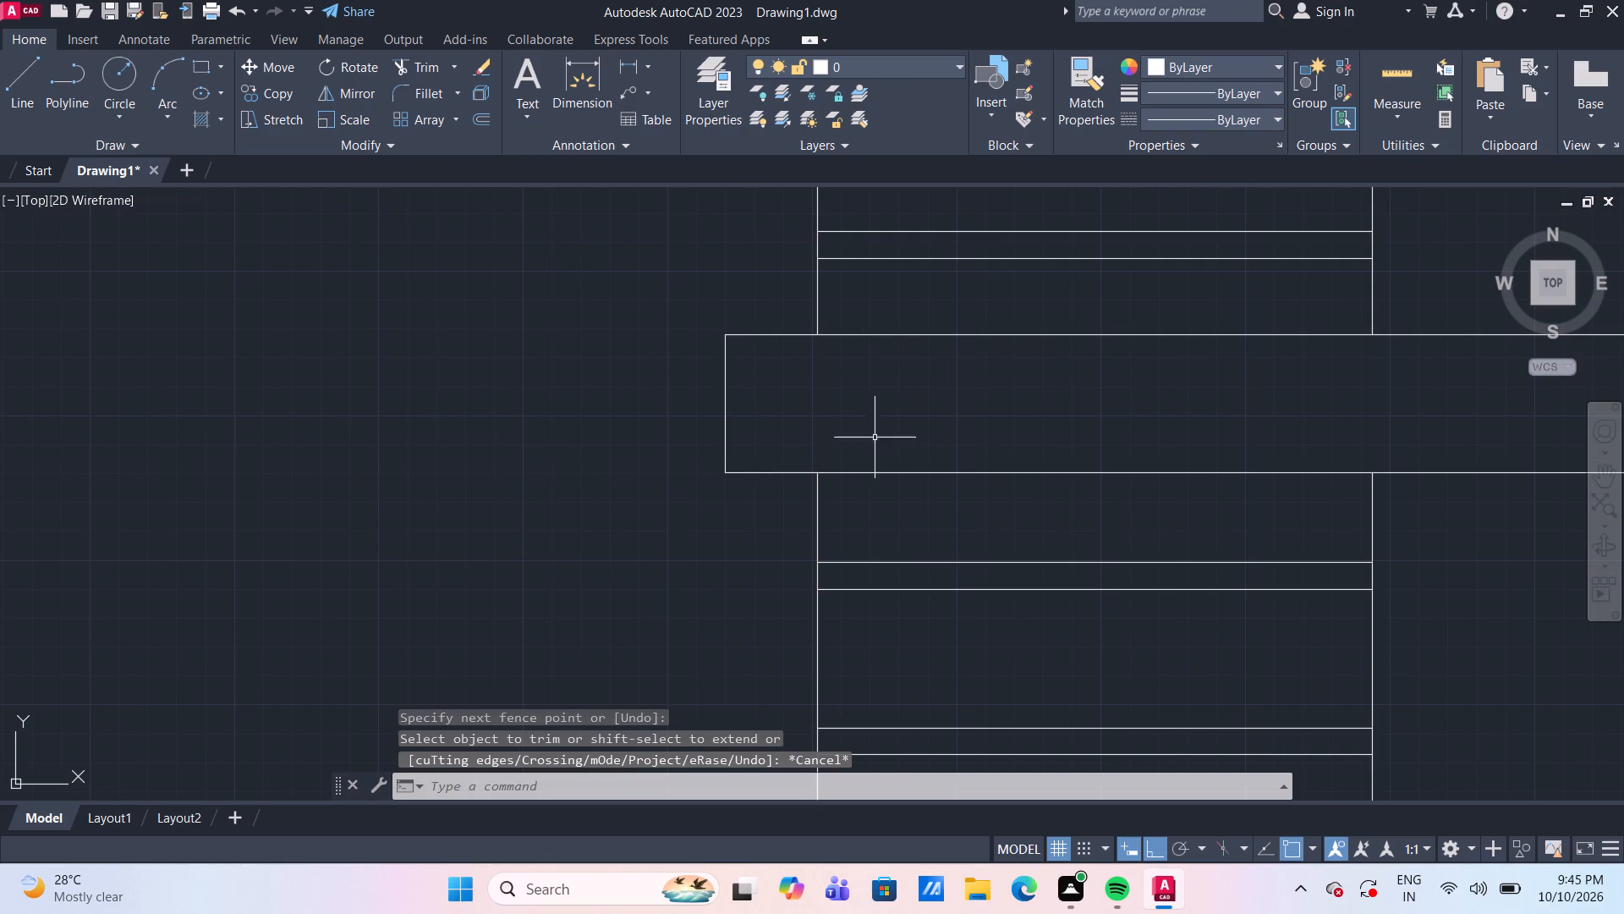
Join the upper band's two long lines and its three end lines into one polyline.
left_click(891, 472)
left_click_drag(773, 516, 763, 453)
left_click_drag(643, 203, 663, 251)
left_click(878, 335)
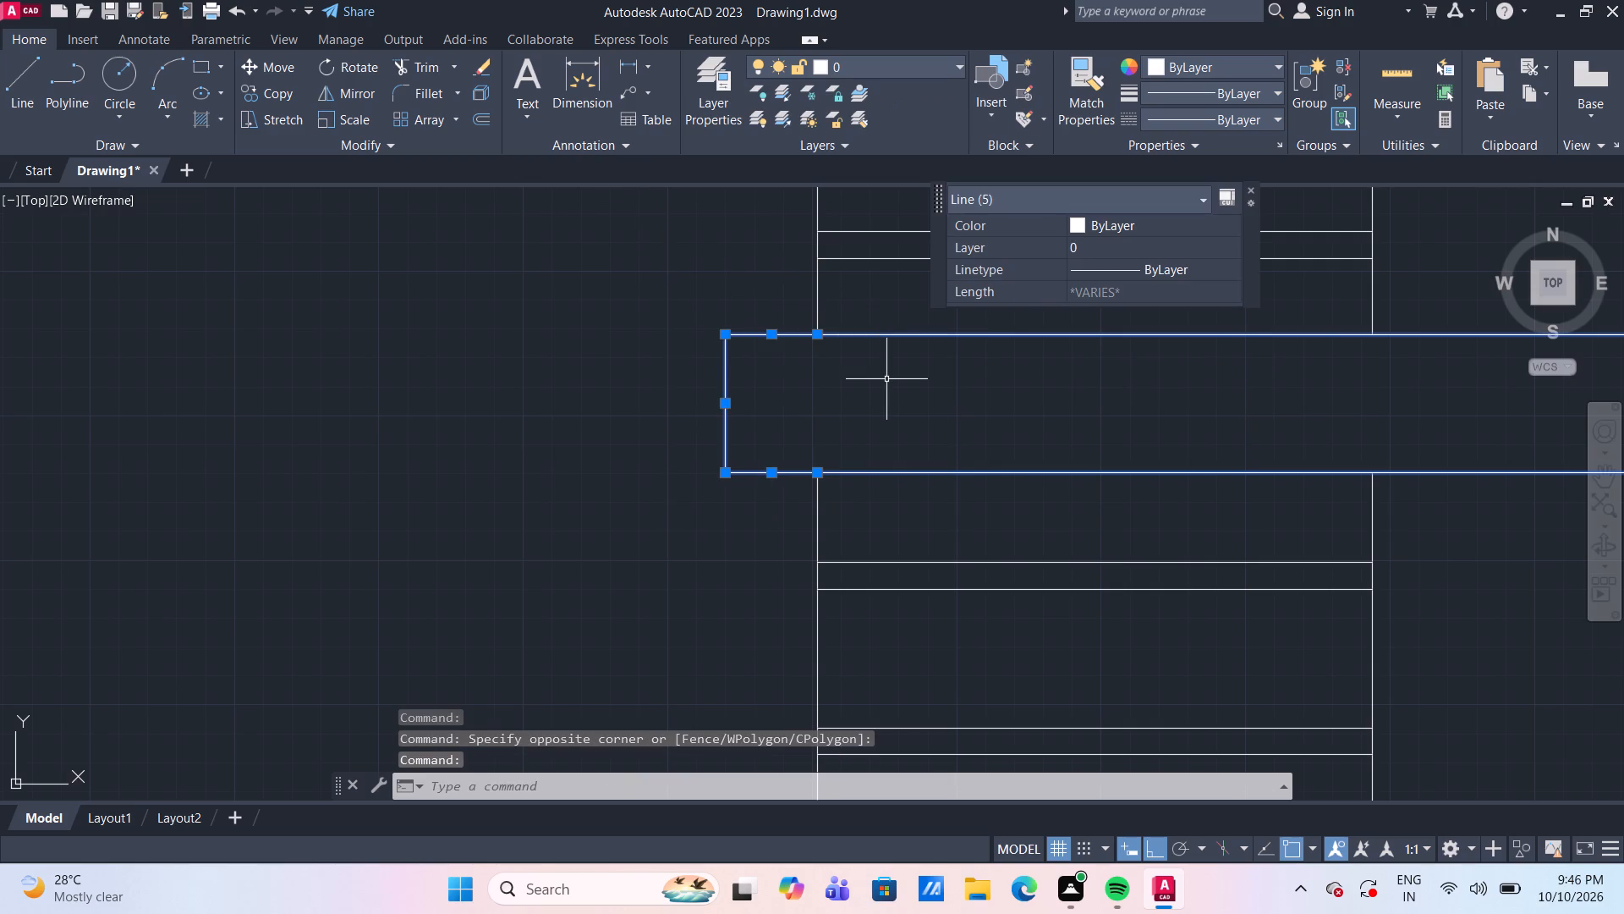
type("j")
key("space")
Join the lower band's two long lines and its three end lines into one polyline.
scroll(886, 379, "down", 9)
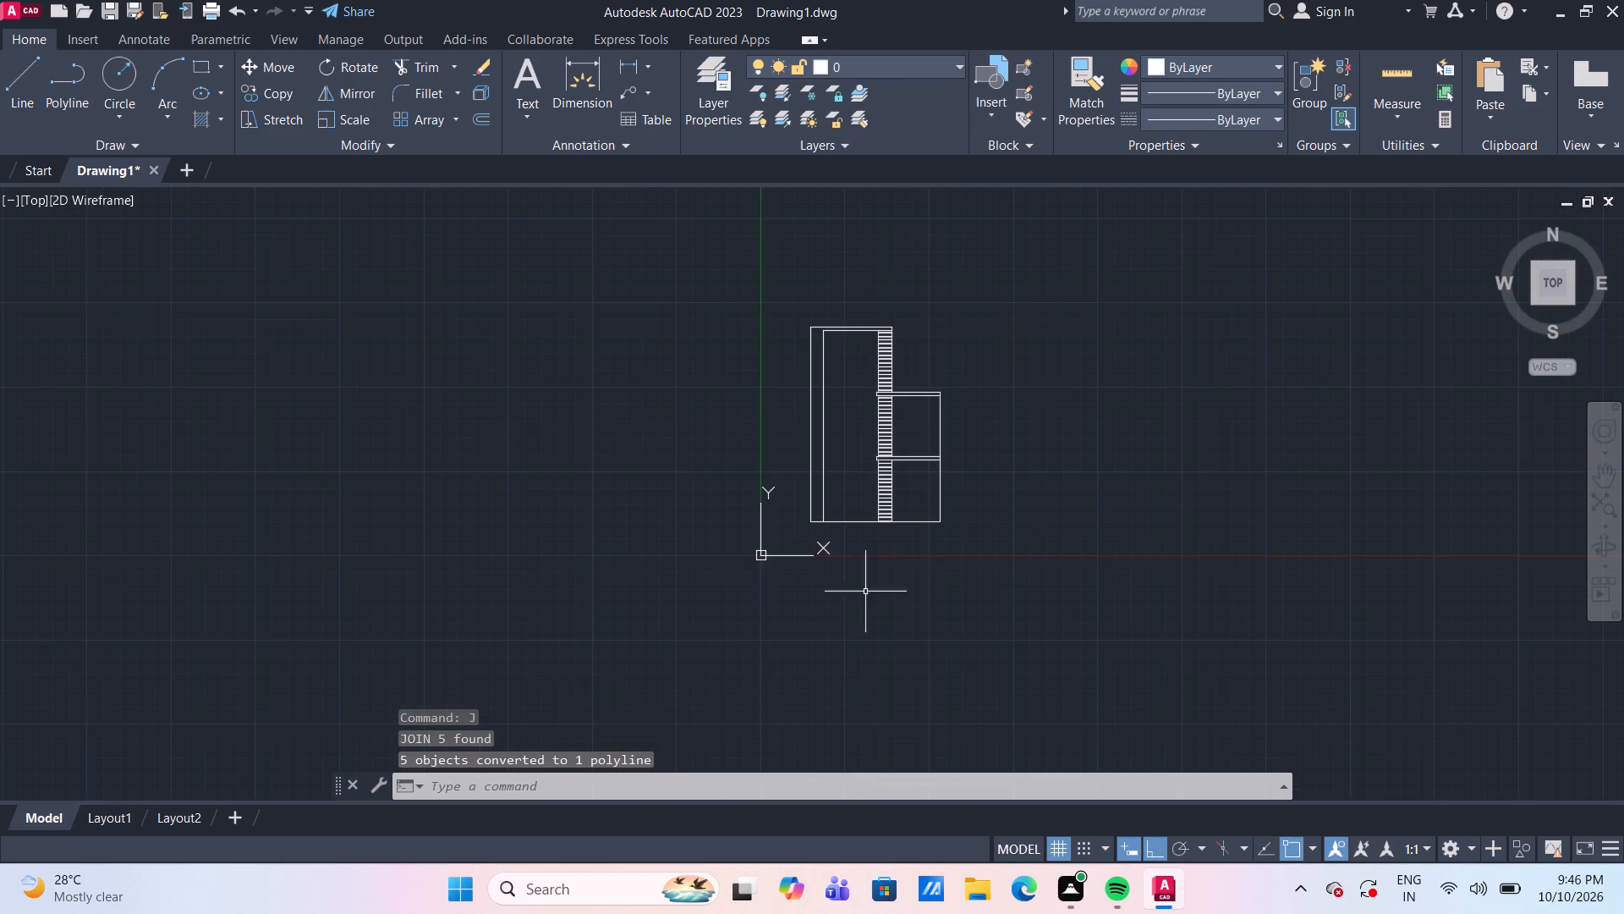
scroll(864, 588, "up", 4)
scroll(853, 212, "down", 3)
middle_click_drag(841, 221, 841, 263)
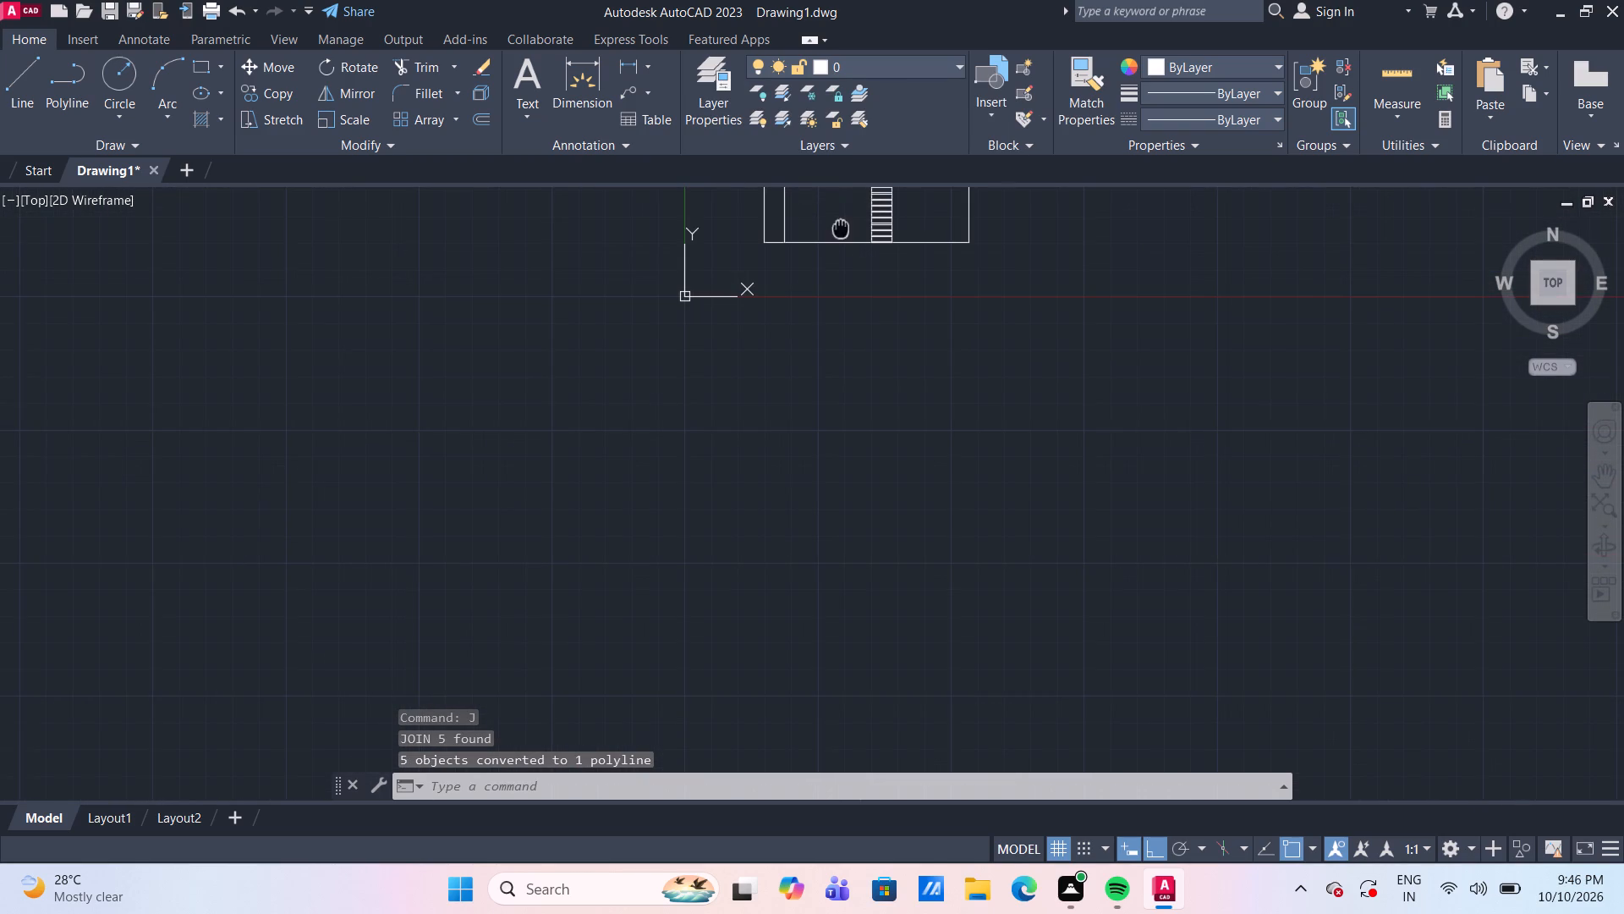
middle_click_drag(841, 263, 838, 536)
scroll(868, 465, "up", 6)
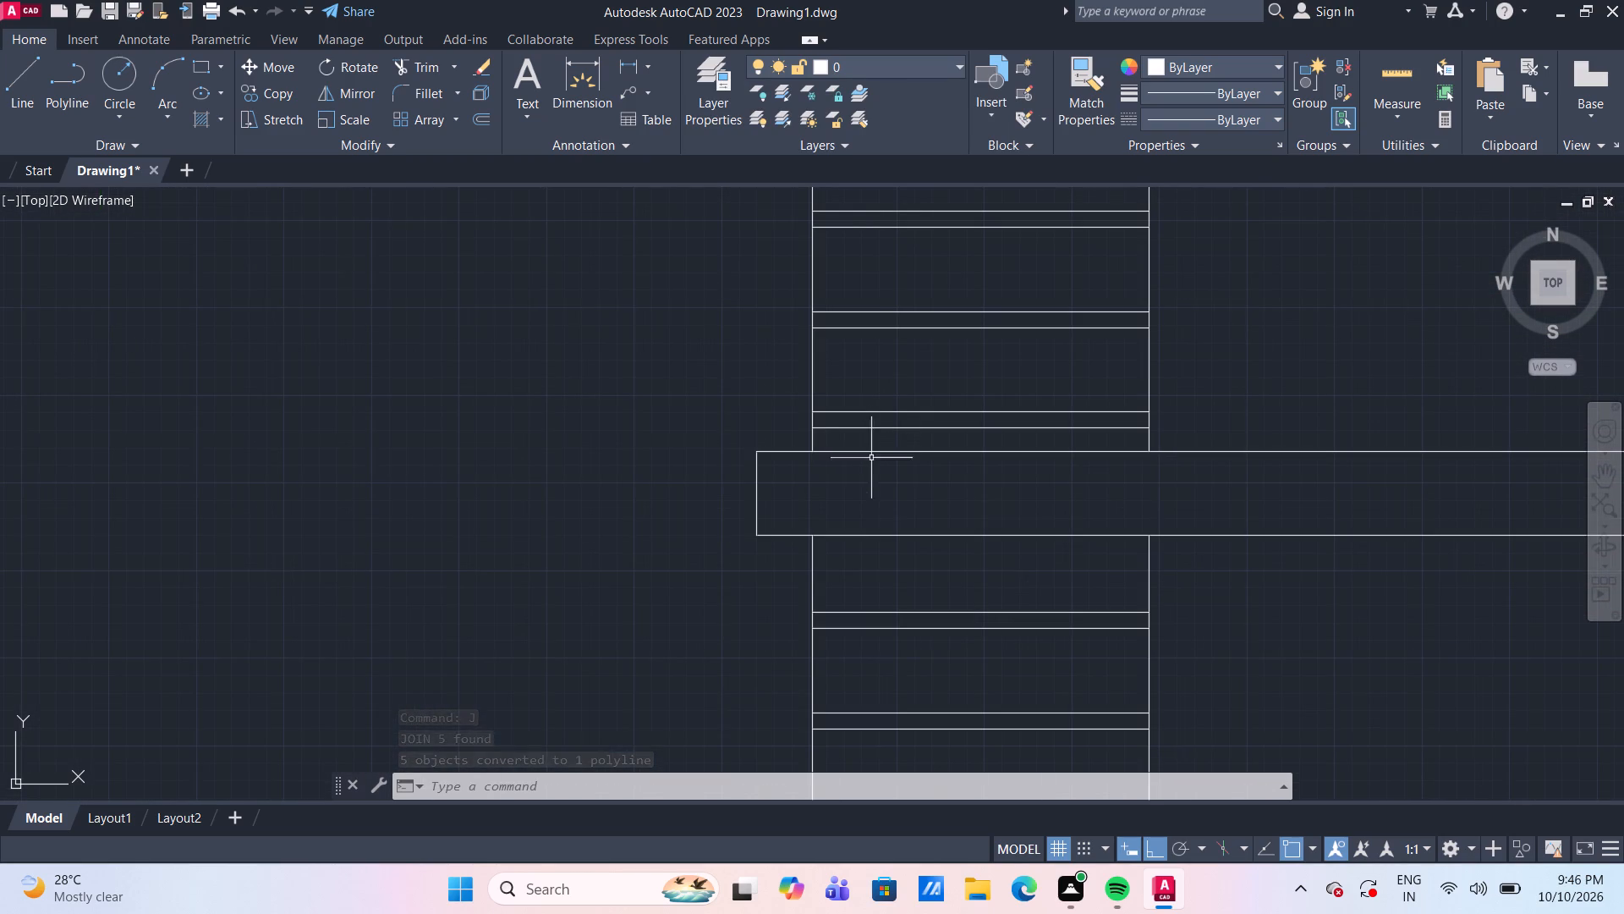
left_click_drag(790, 548, 726, 421)
left_click_drag(673, 342, 686, 366)
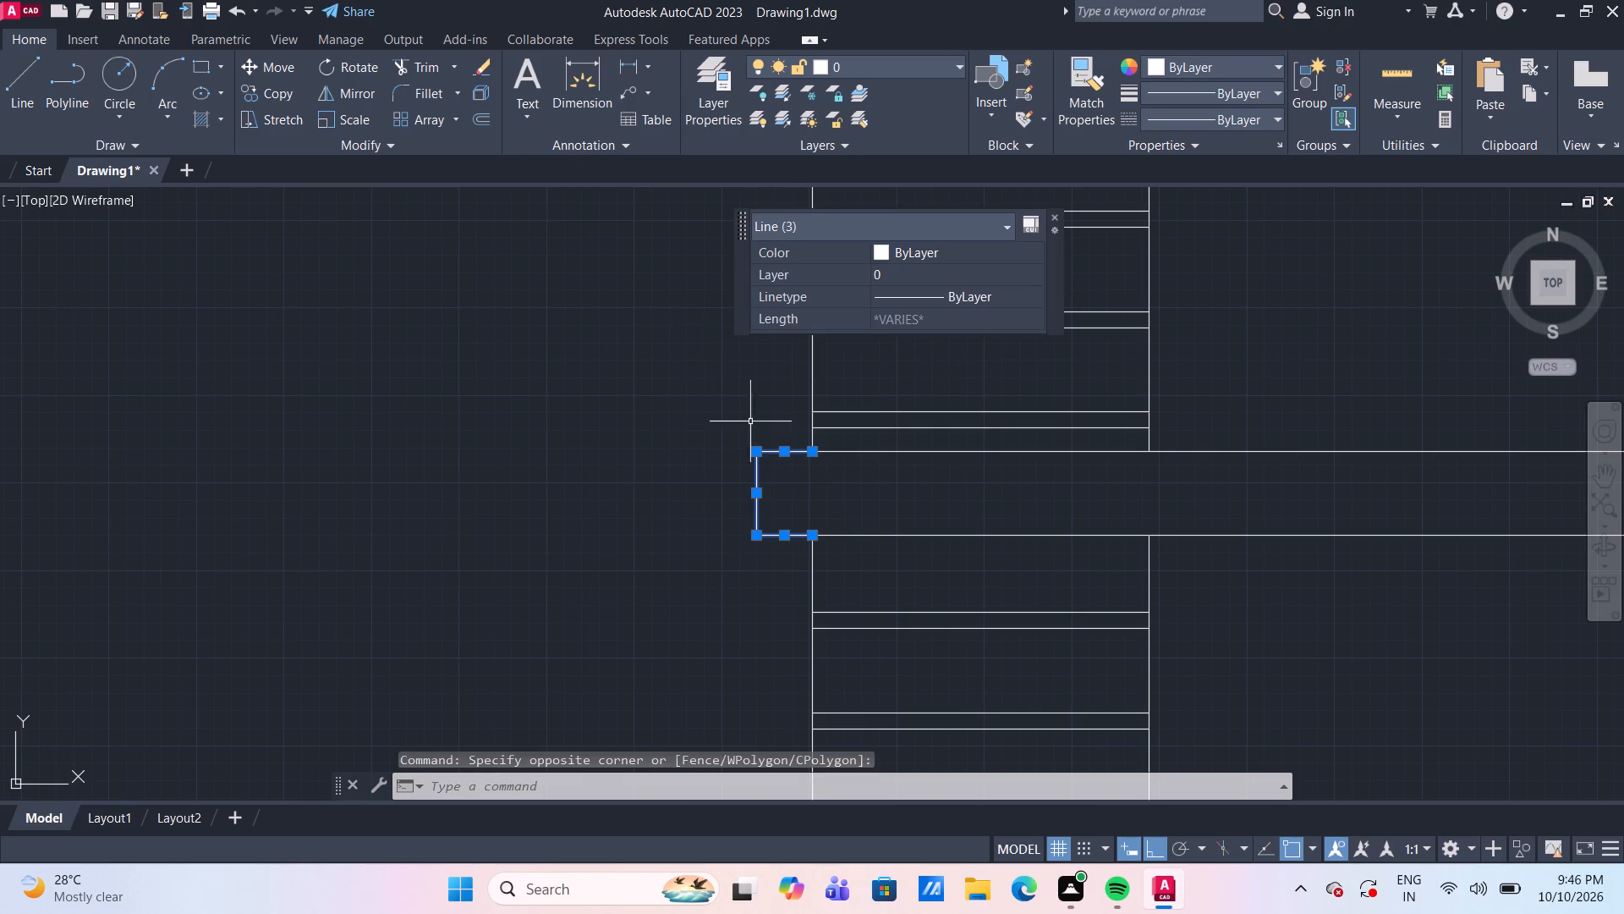
left_click_drag(876, 536, 877, 526)
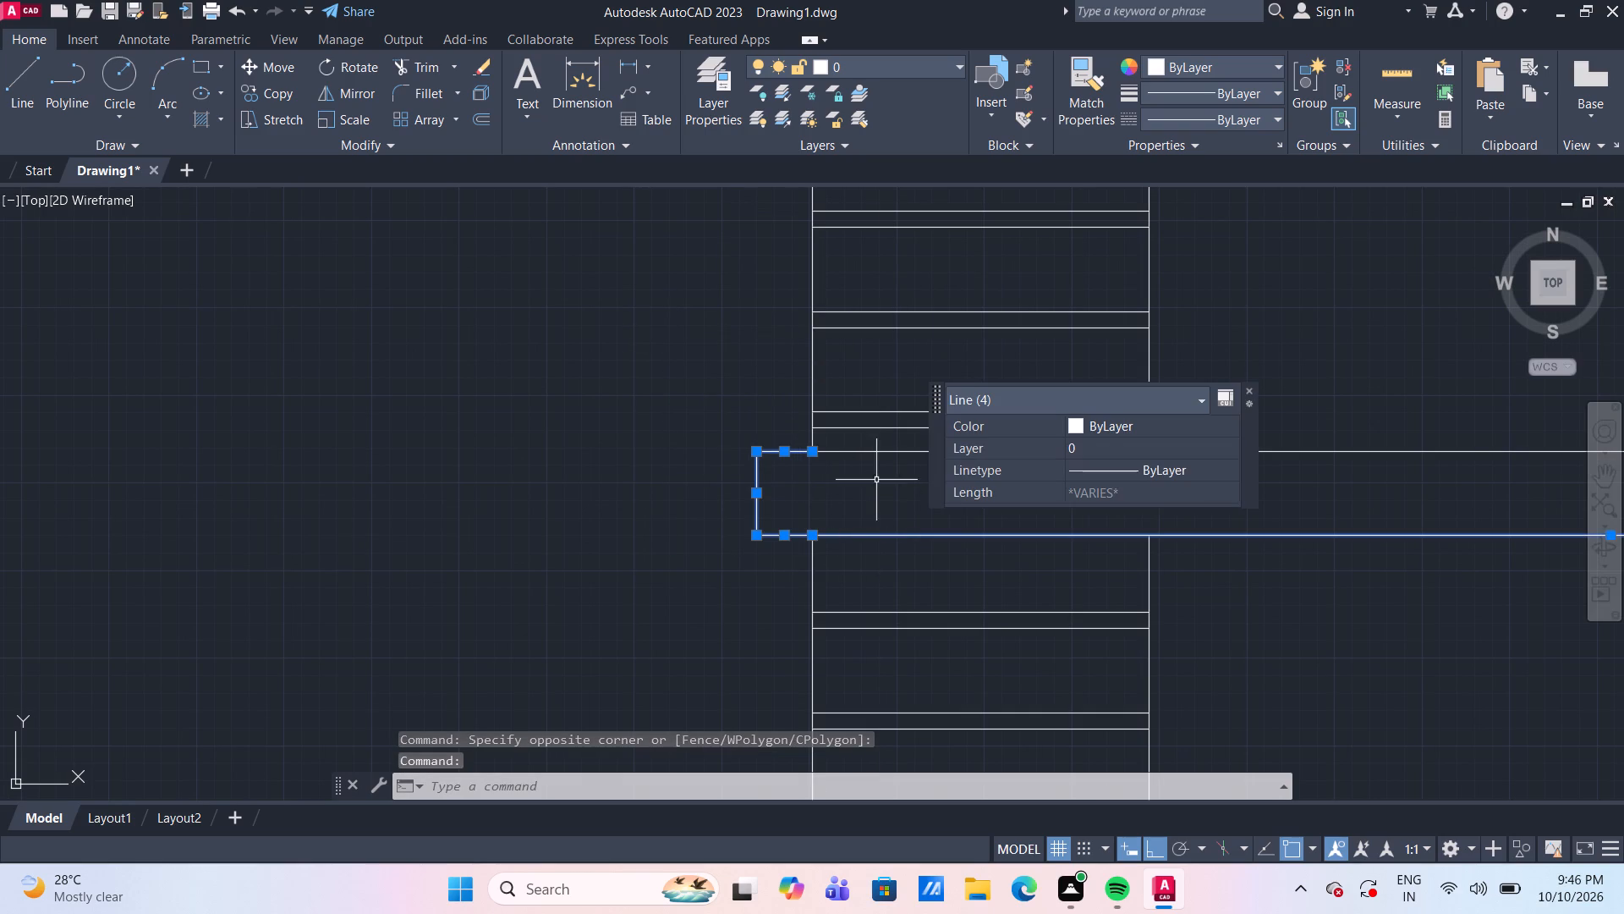
left_click(882, 453)
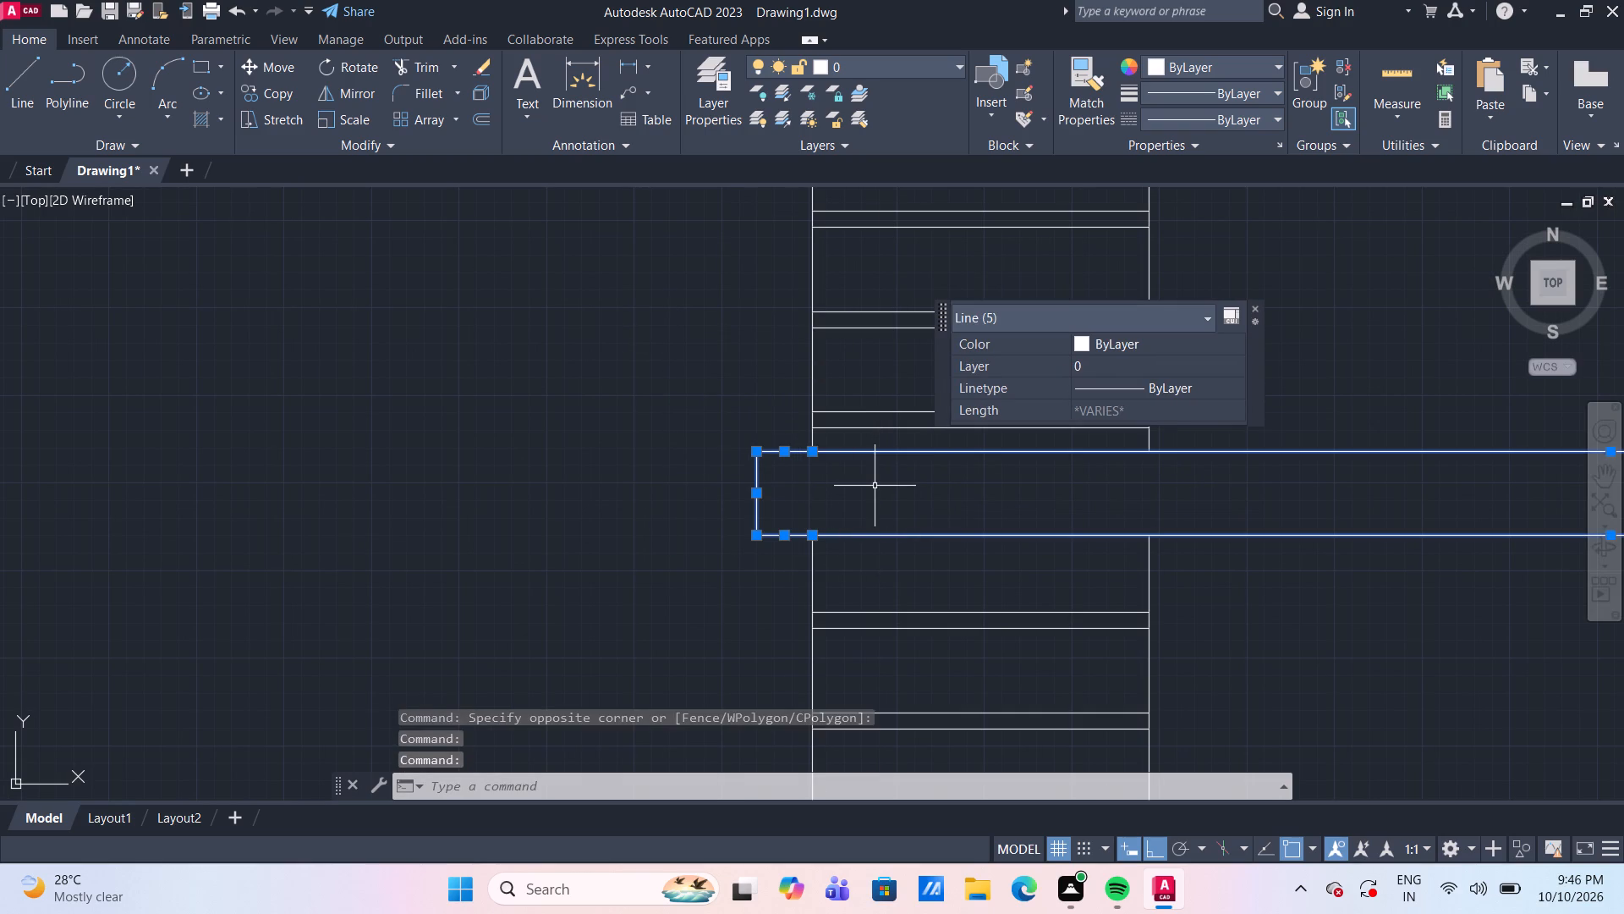
type("j")
key("space")
scroll(875, 486, "down", 3)
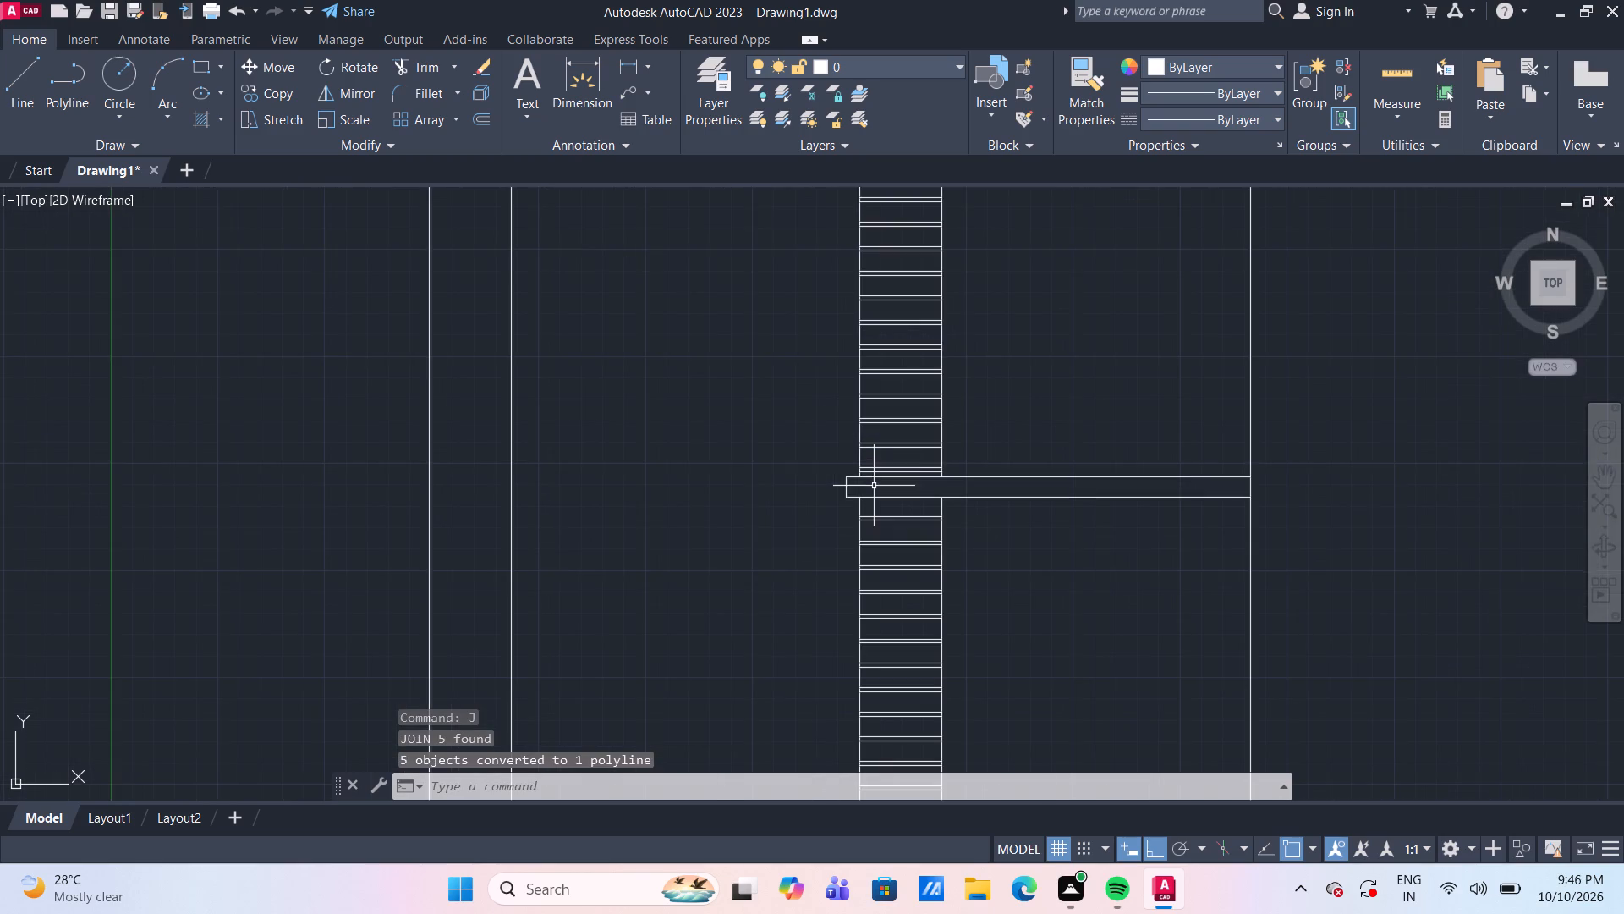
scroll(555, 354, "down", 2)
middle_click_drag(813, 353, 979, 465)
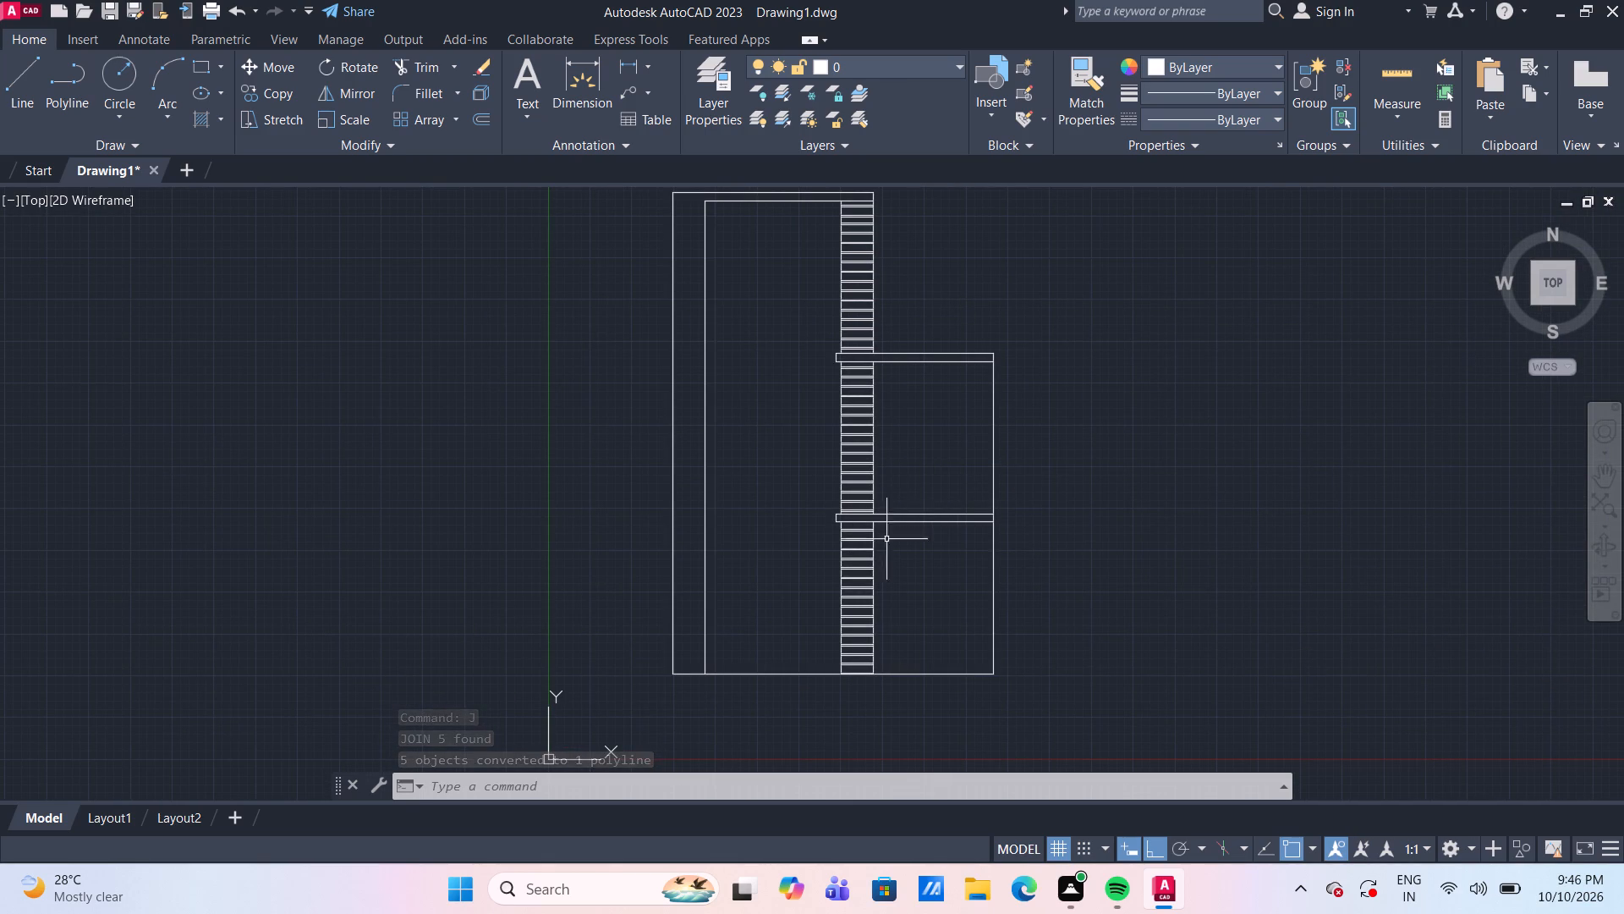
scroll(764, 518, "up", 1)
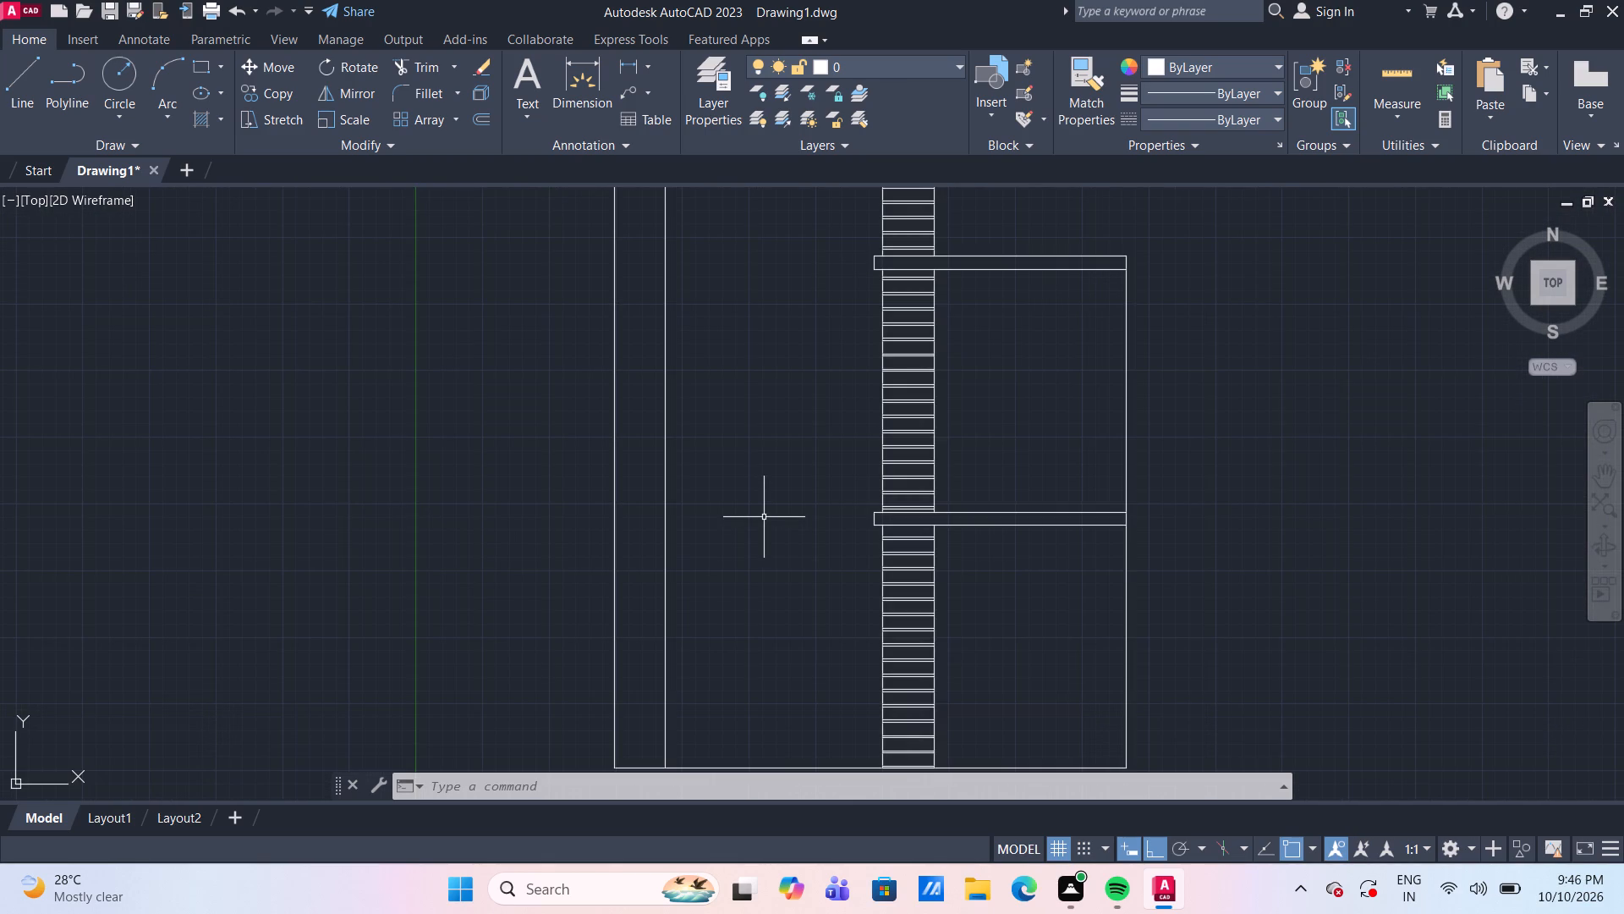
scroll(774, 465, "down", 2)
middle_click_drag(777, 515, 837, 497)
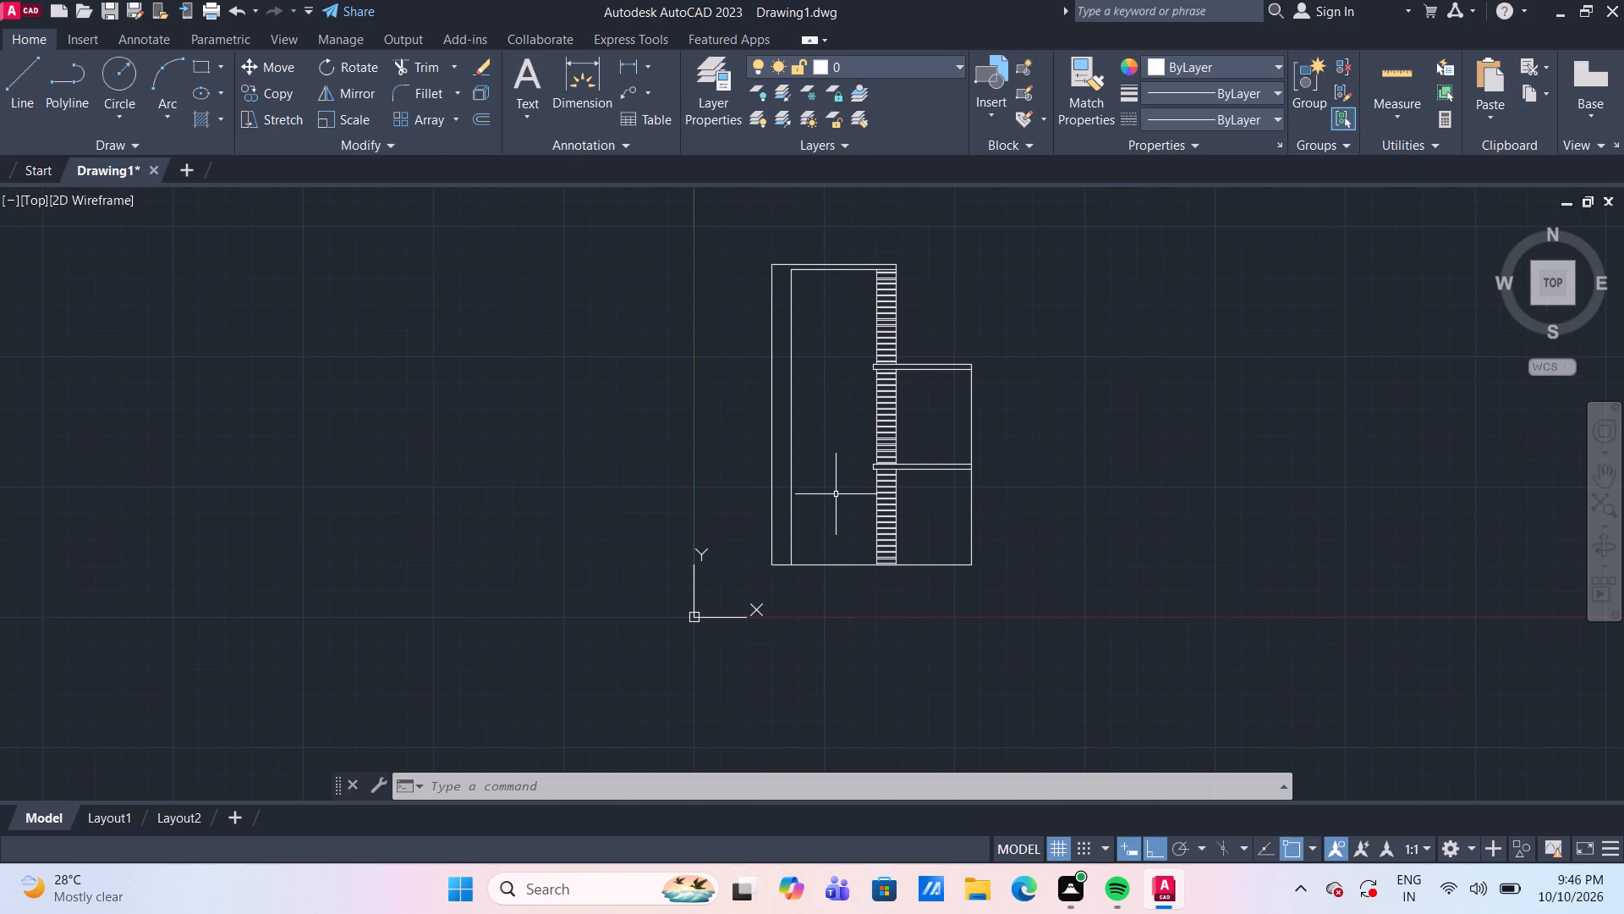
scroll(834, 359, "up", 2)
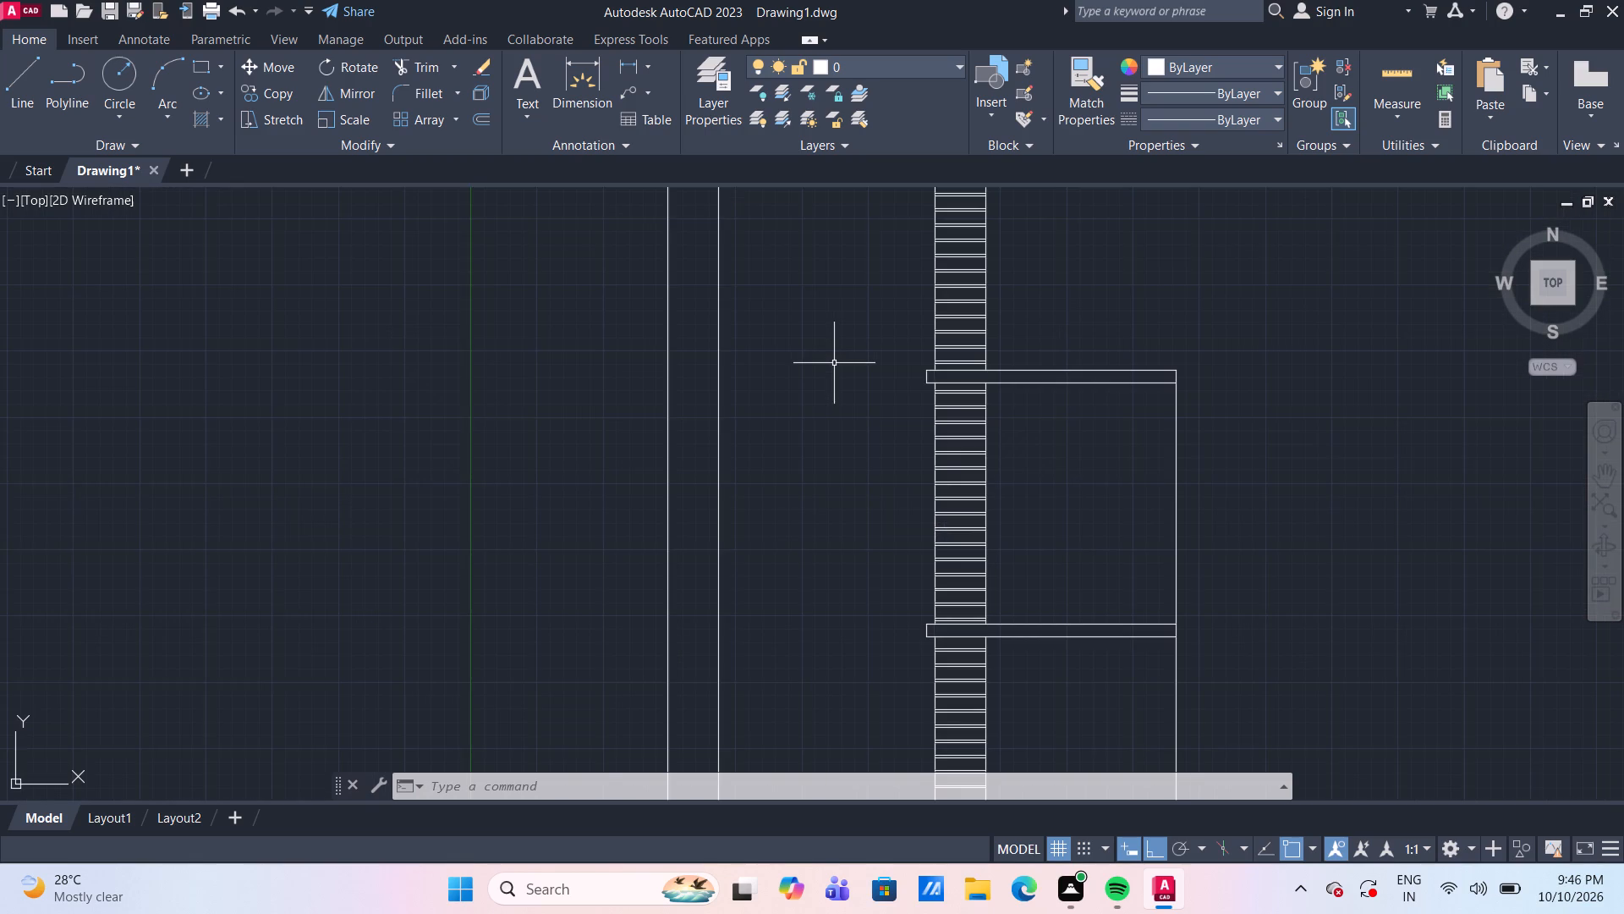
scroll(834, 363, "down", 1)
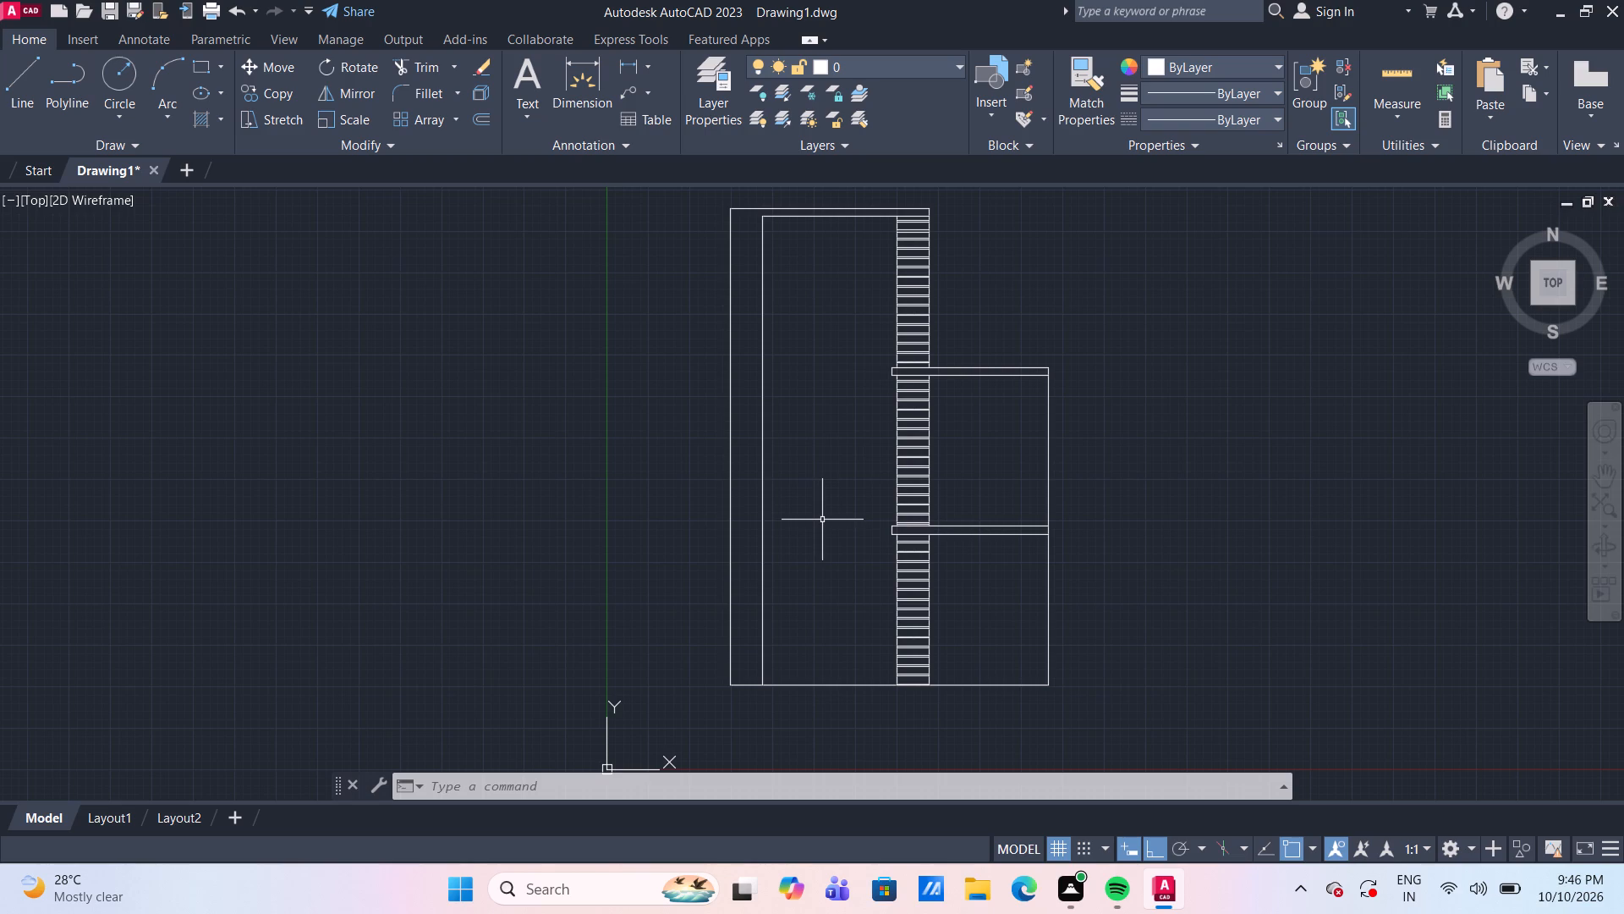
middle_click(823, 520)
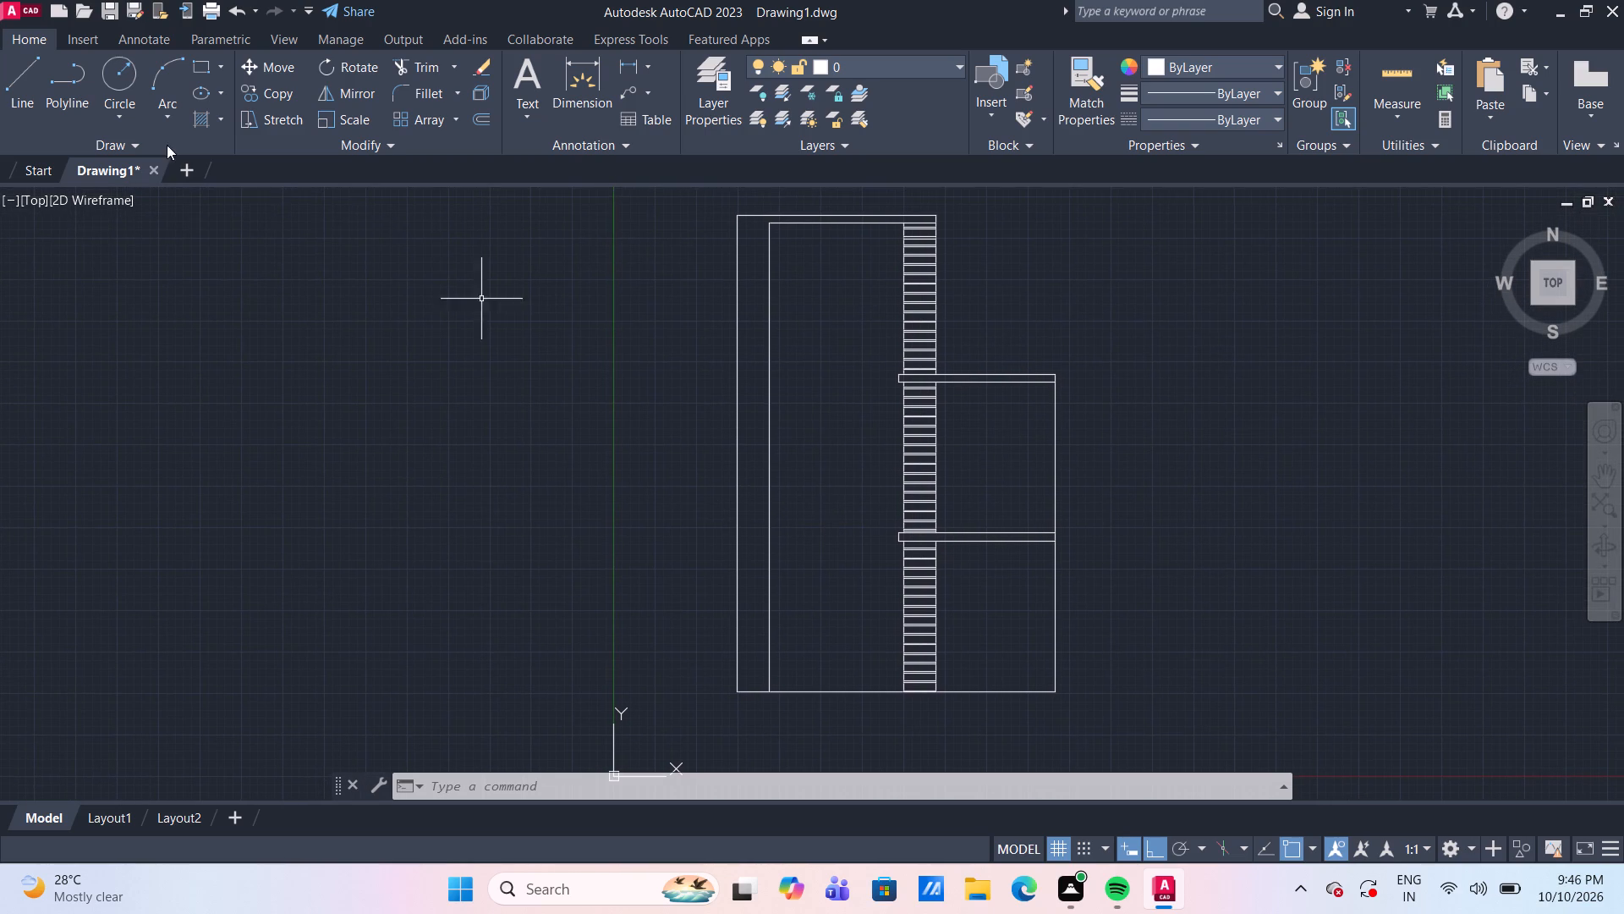
Draw a rectangle 6' wide and 9' high in the upper part of the long room left of the lined strip.
left_click(199, 73)
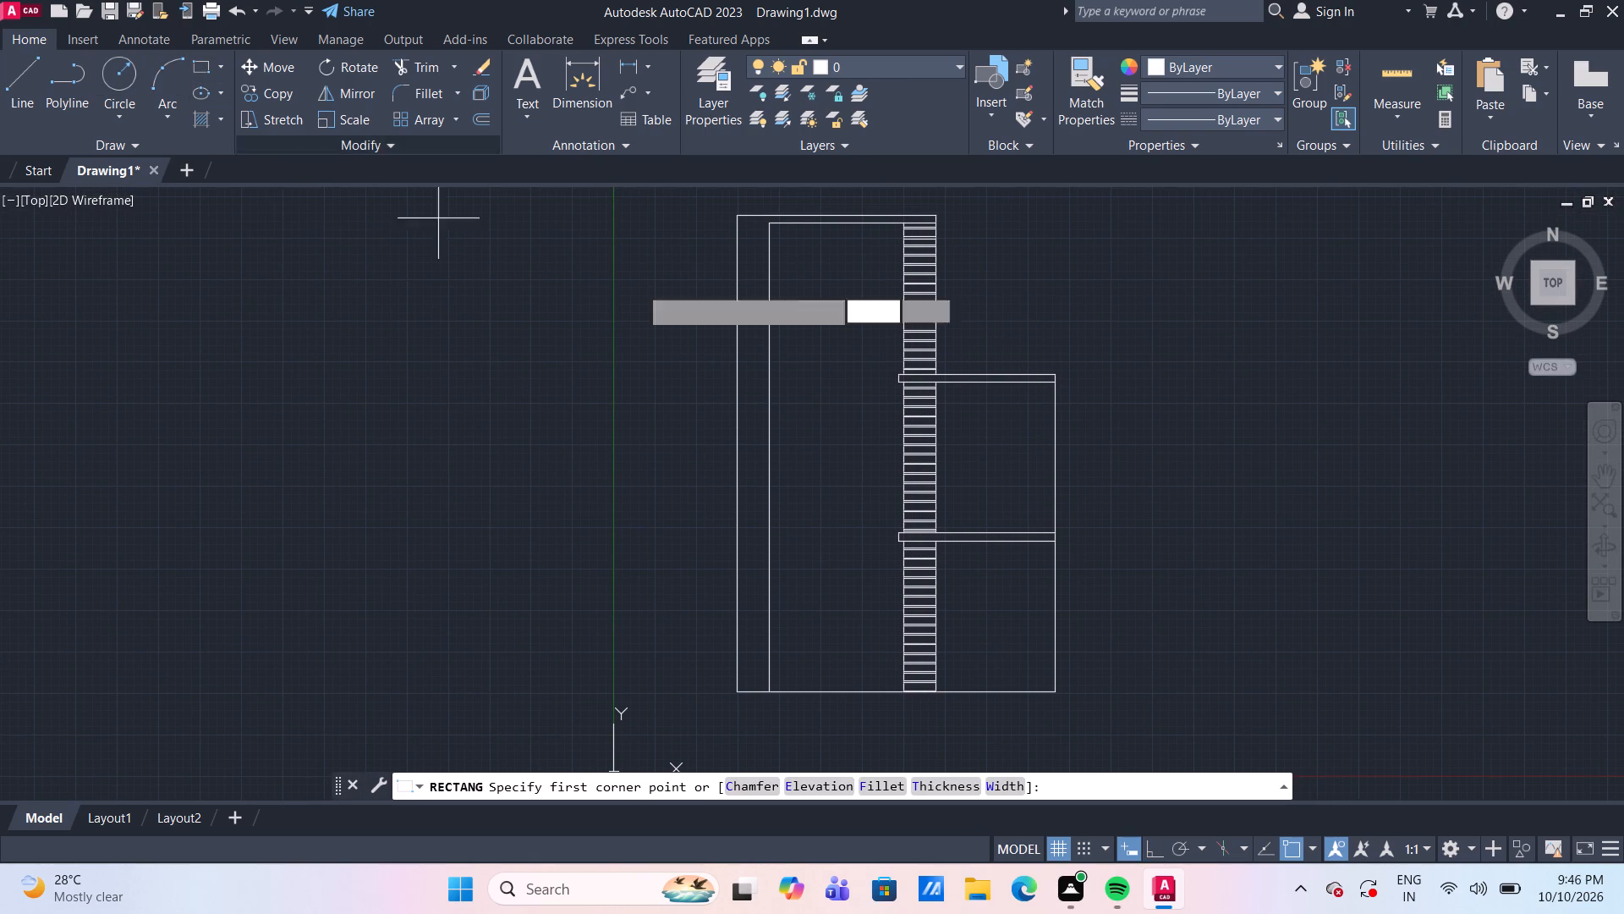
scroll(862, 310, "up", 1)
middle_click_drag(856, 322, 752, 382)
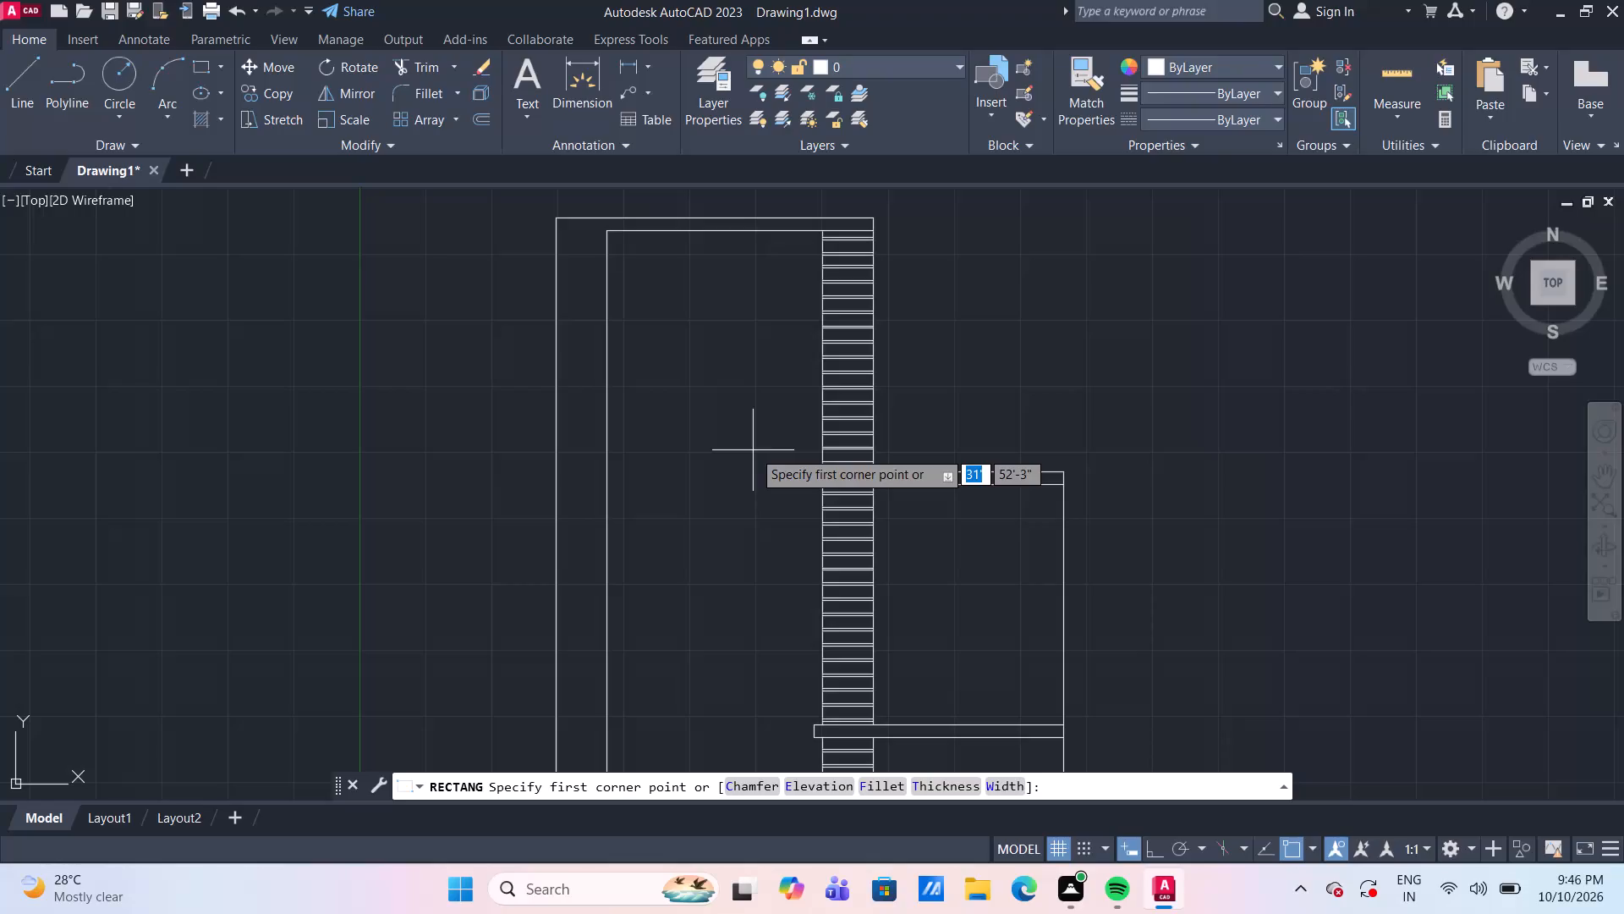
left_click(751, 406)
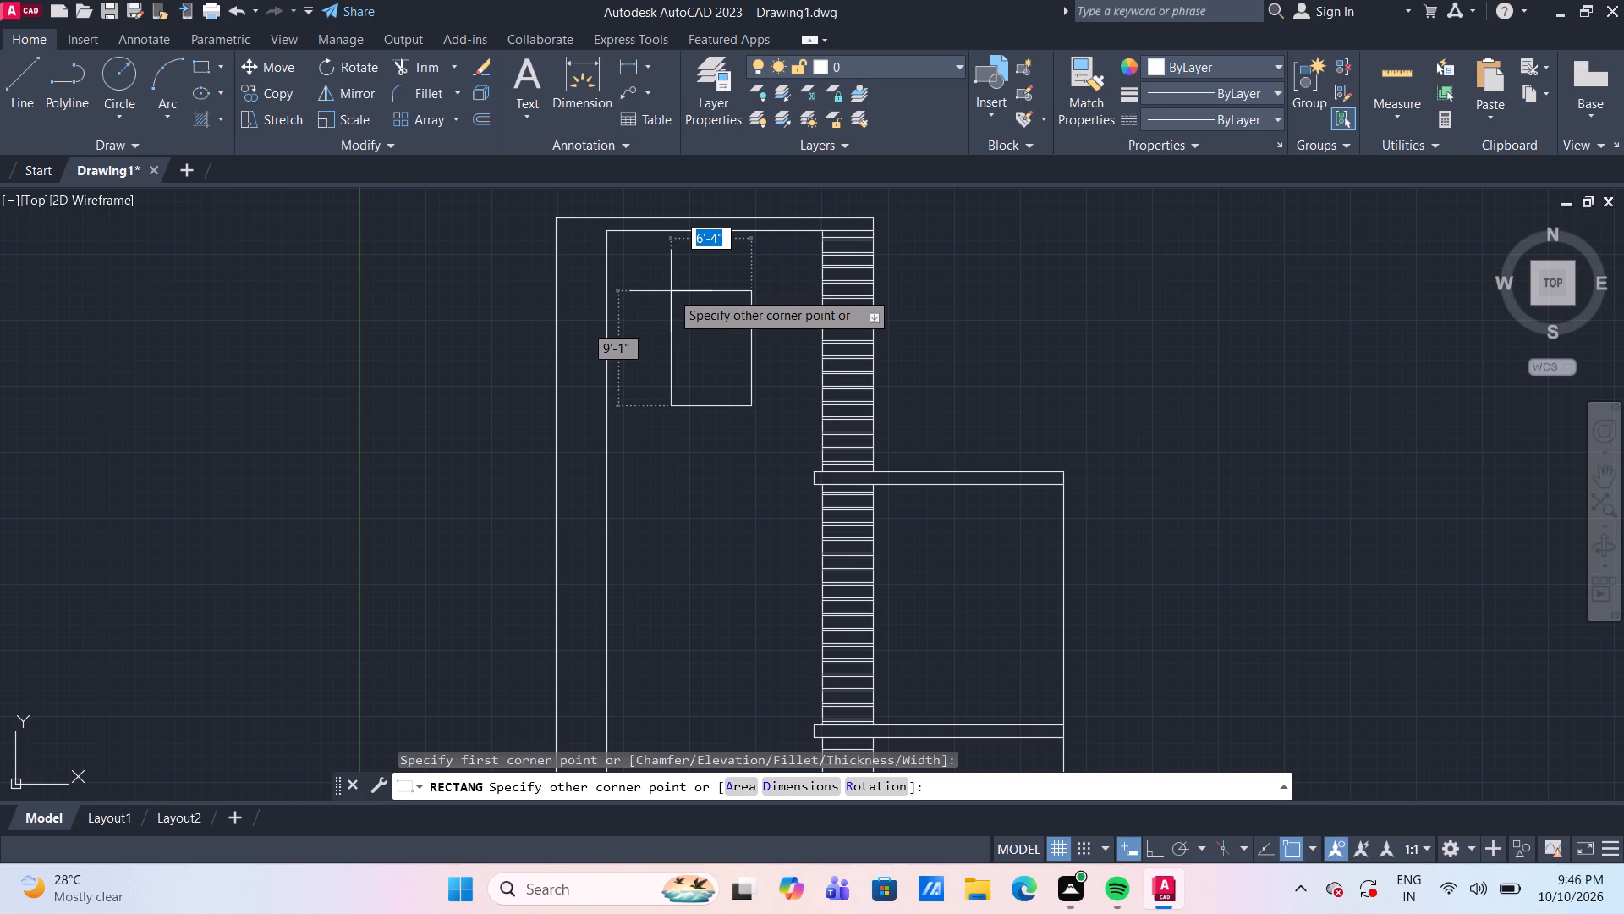
type("6'")
key("Tab")
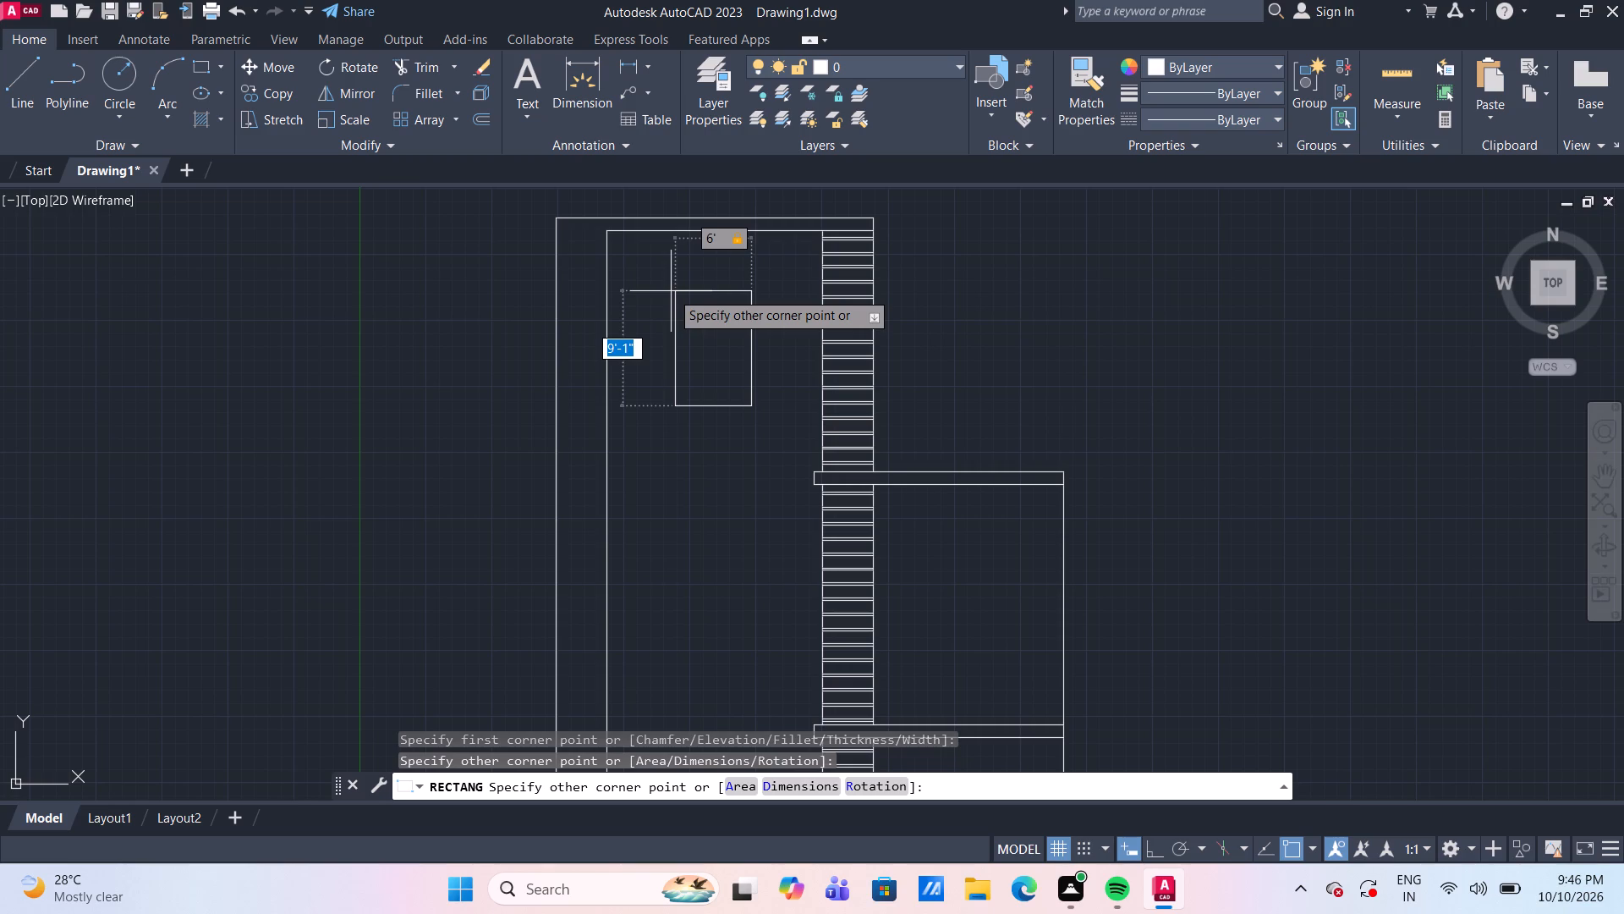
type("9'")
key("Return")
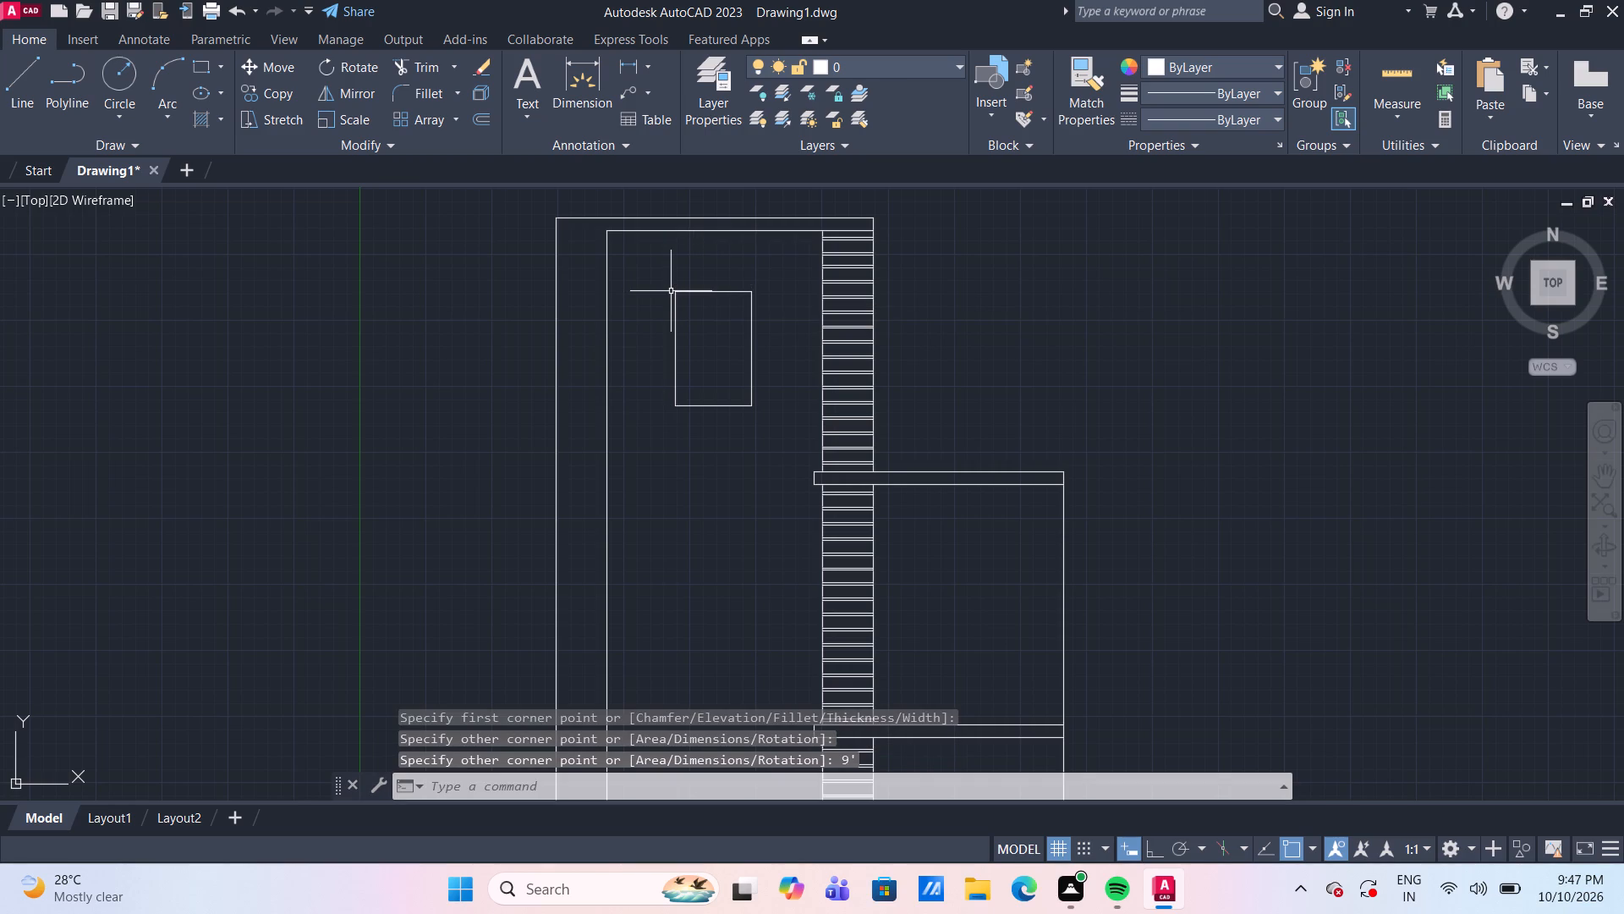
Measure the gap between the new rectangle and the left edge of the lined strip.
left_click(1396, 84)
scroll(853, 337, "up", 3)
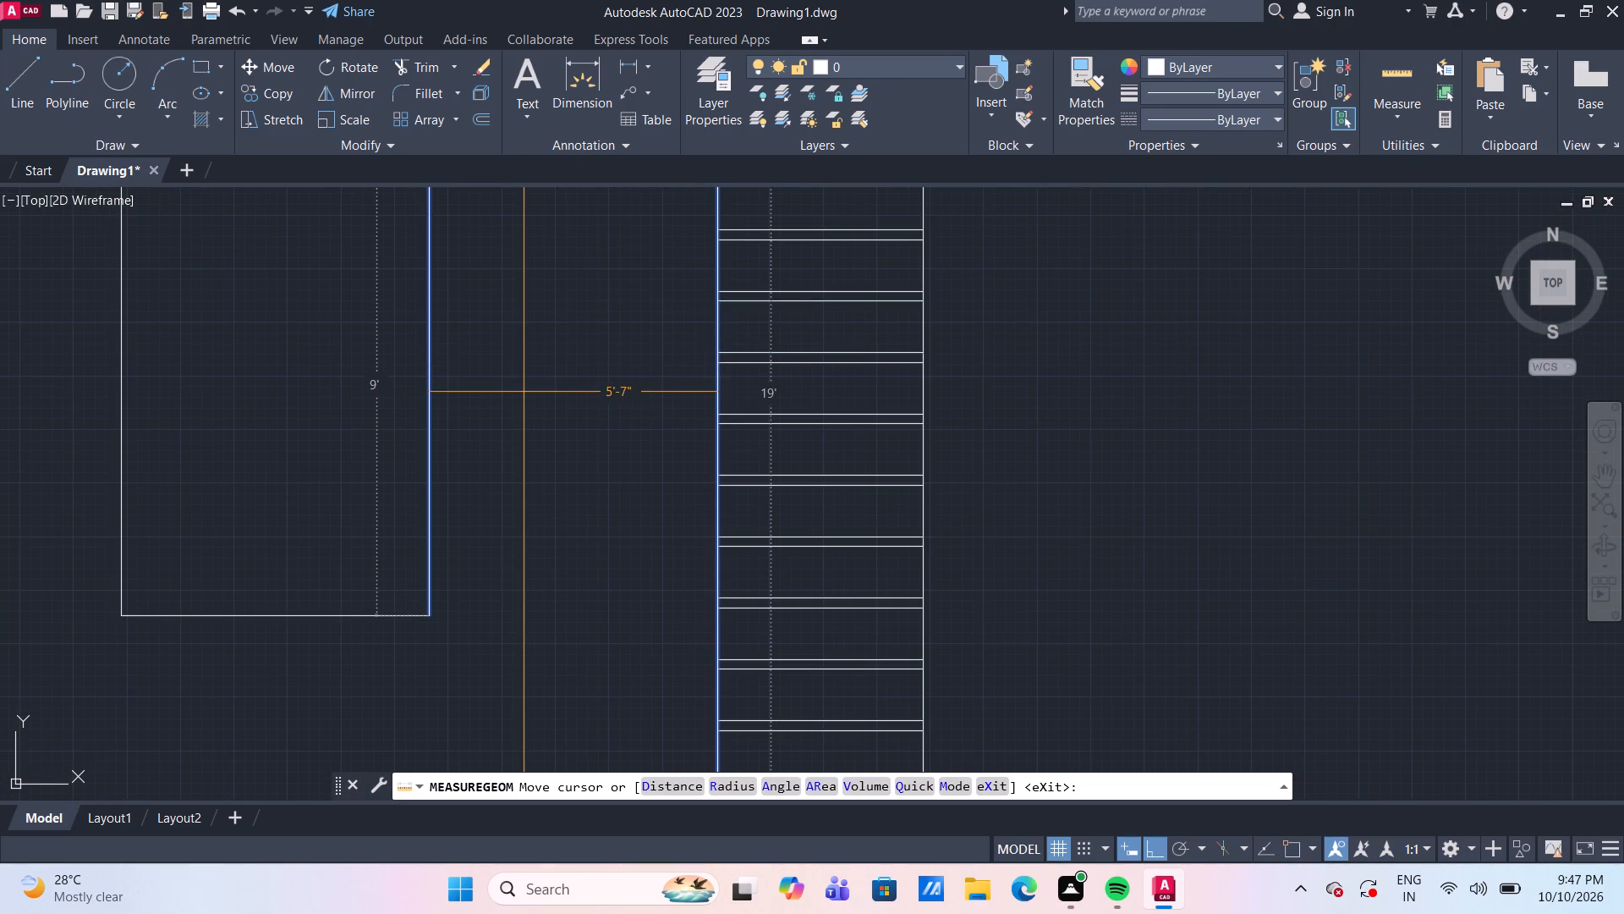
scroll(524, 392, "down", 1)
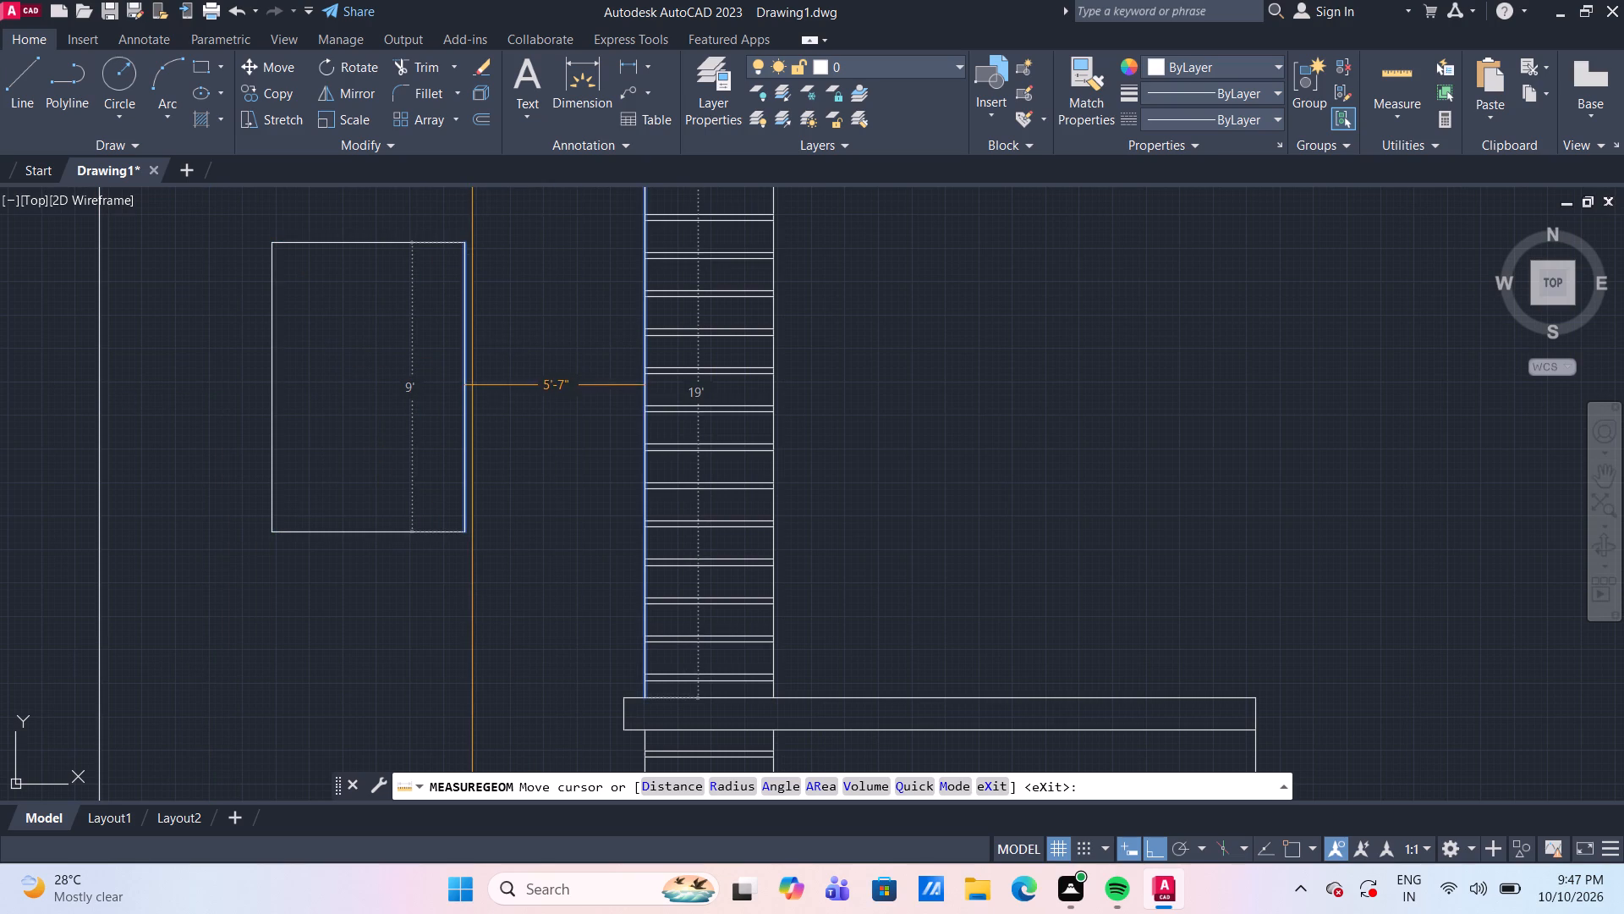
key("Escape")
Move the 6' by 9' rectangle 1" to the right, toward the lined strip.
left_click_drag(507, 558, 482, 520)
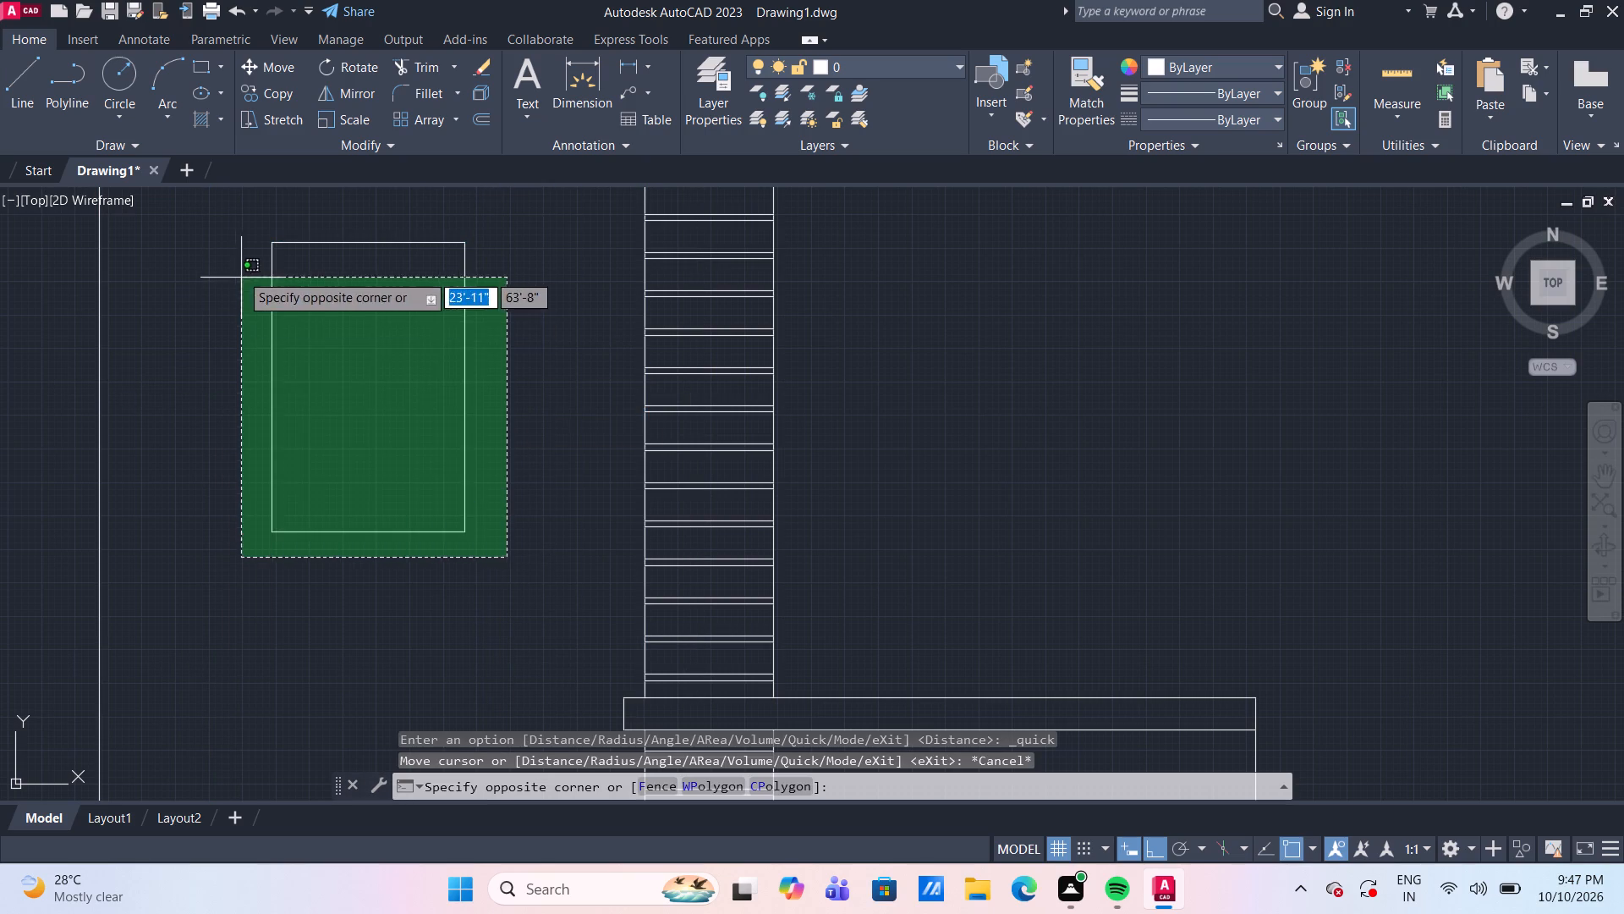
left_click(254, 220)
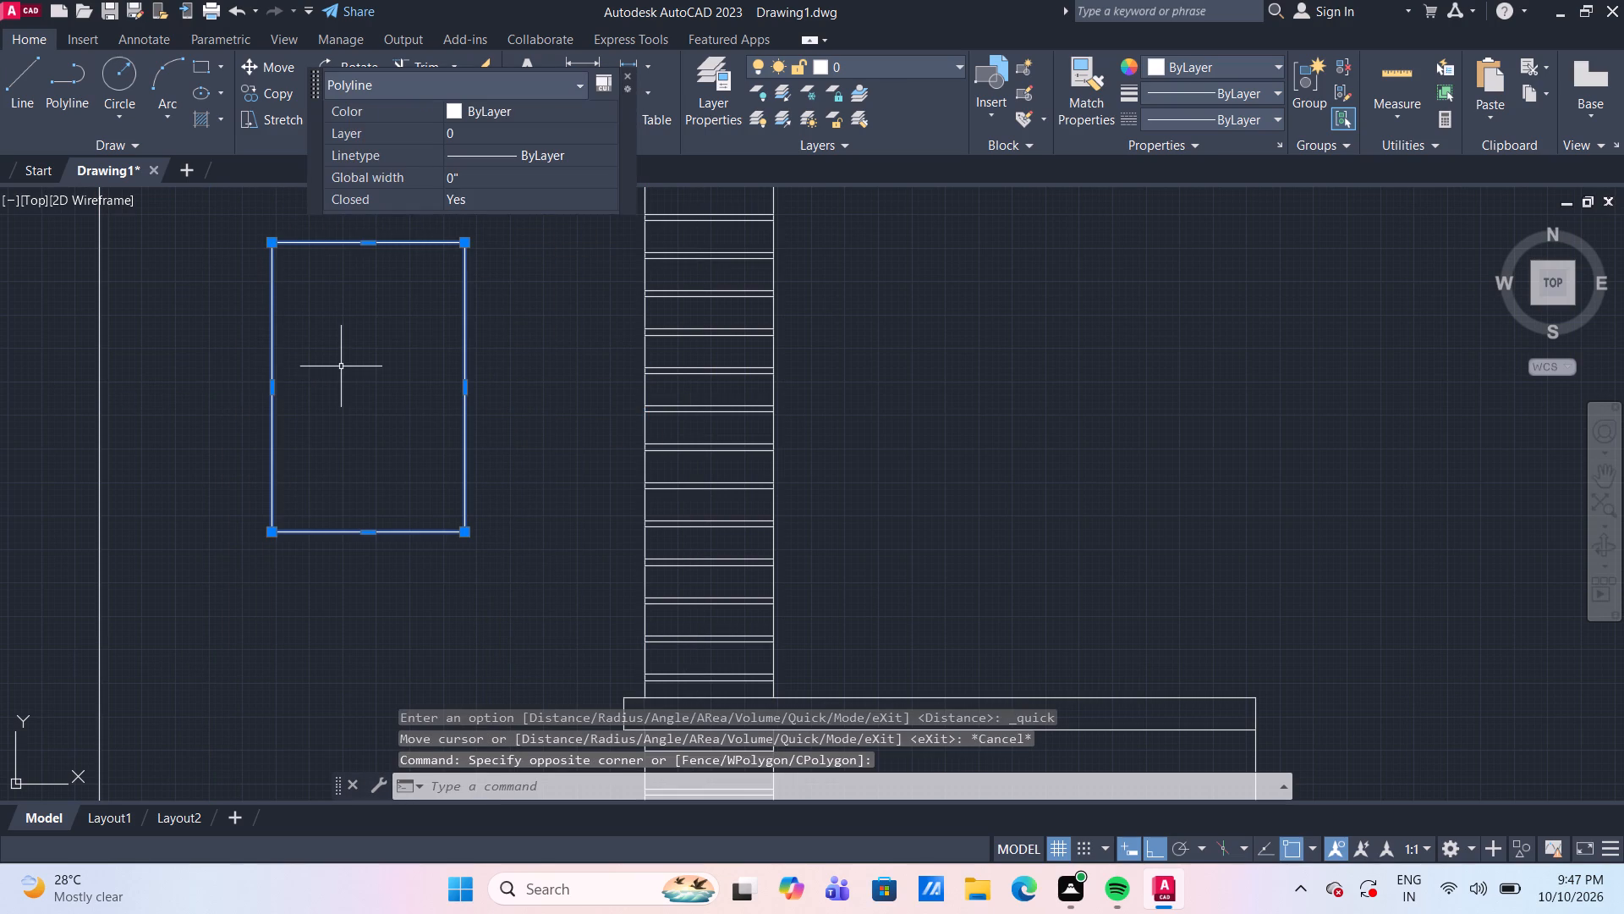
key("m")
key("space")
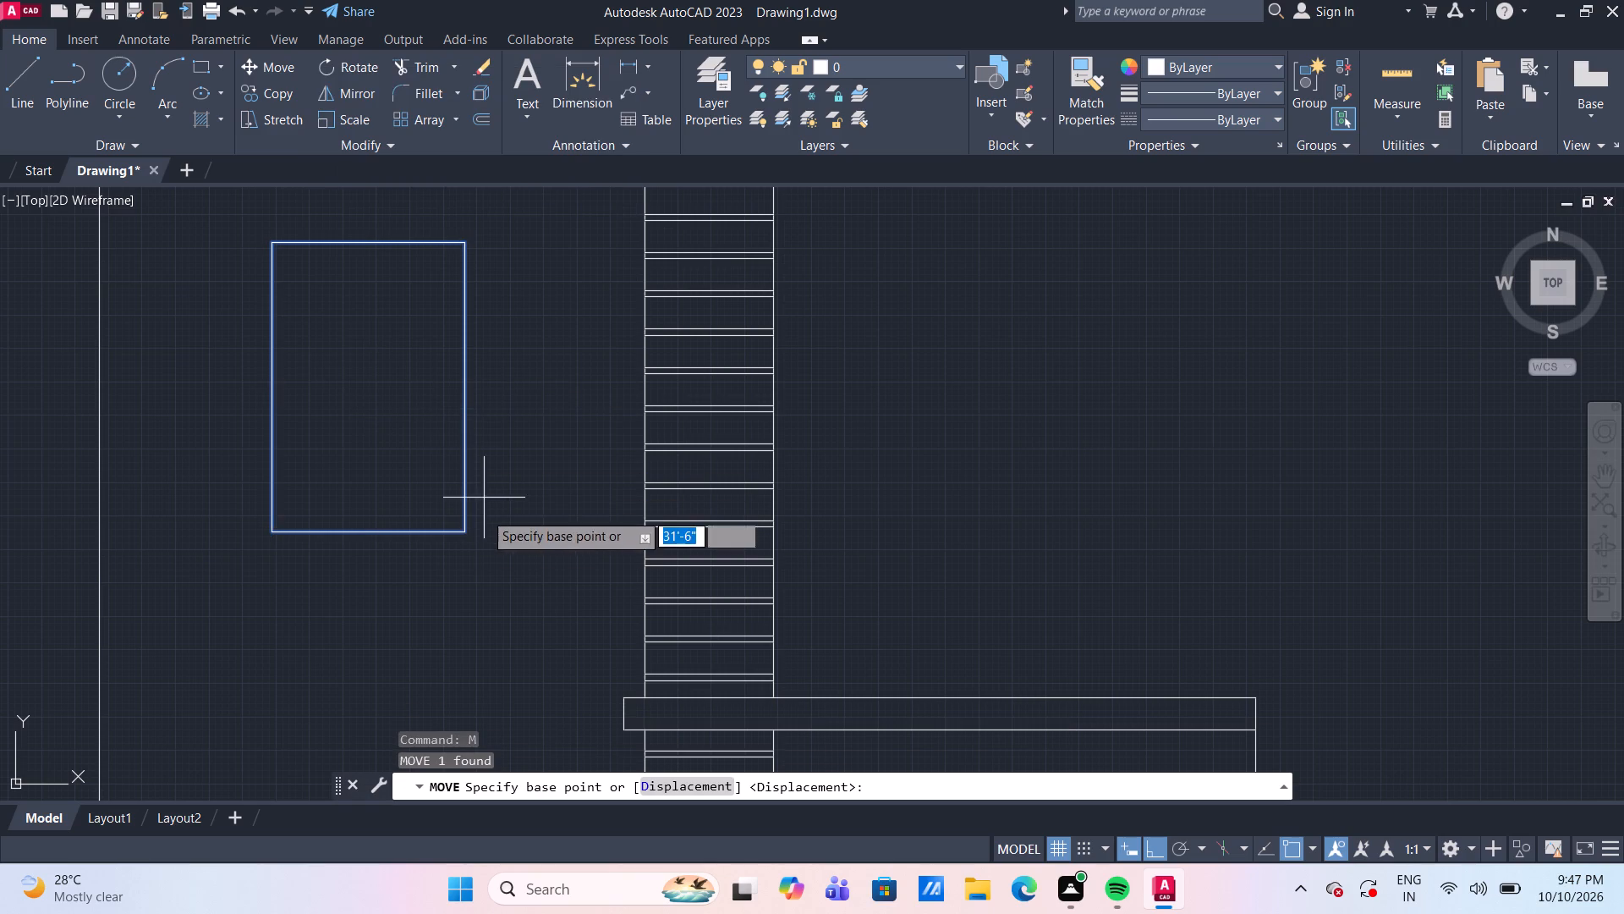
left_click(467, 533)
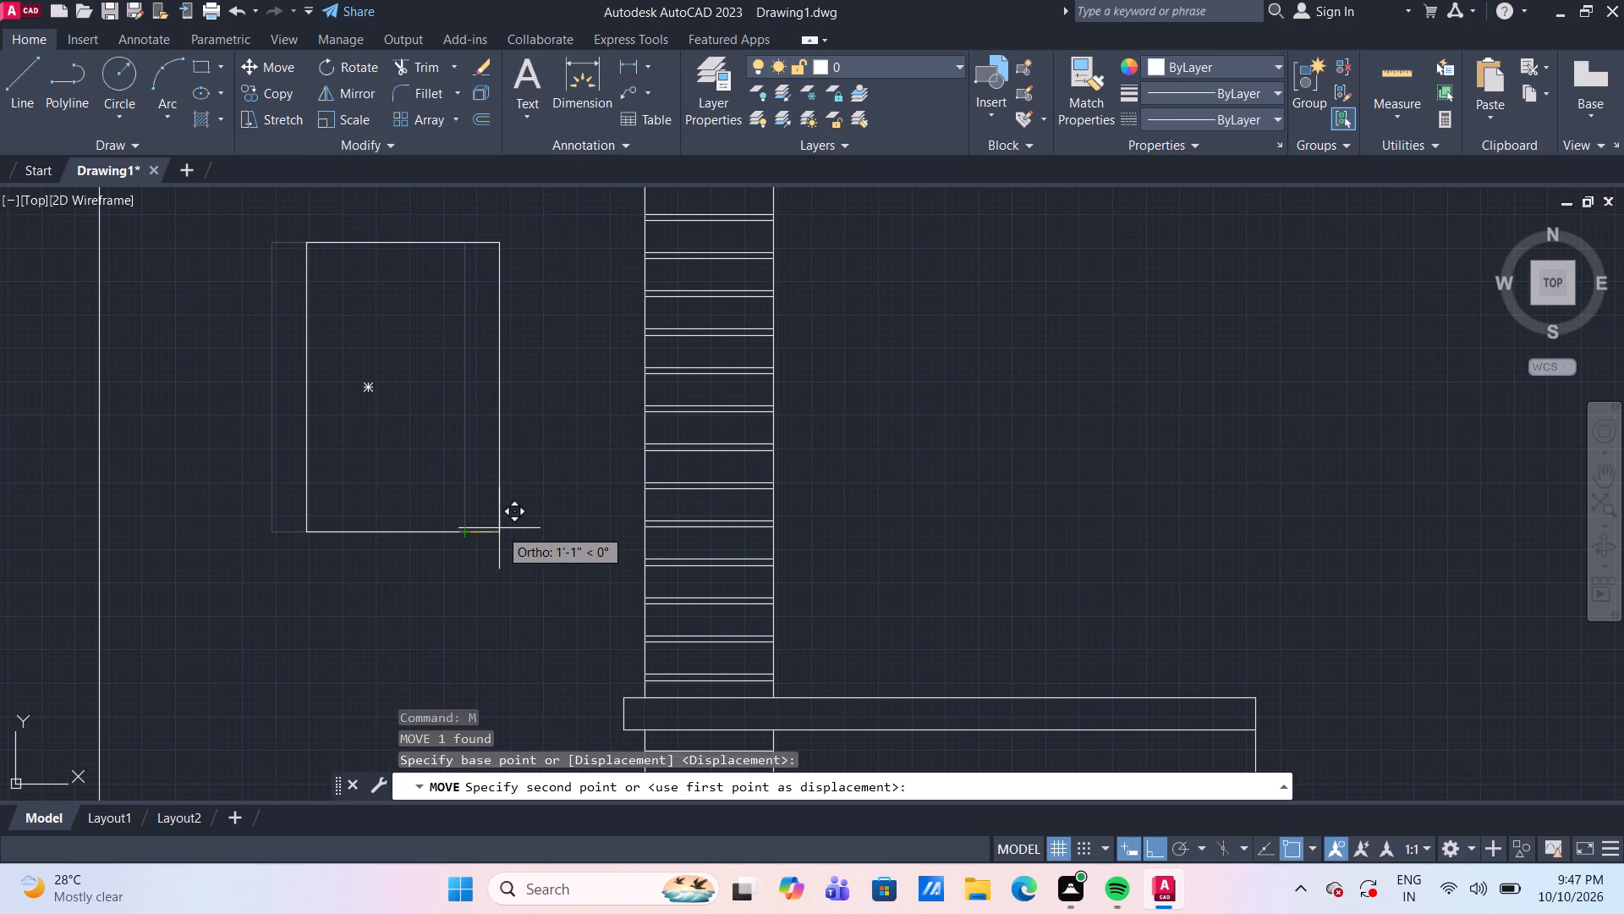
type("1\"")
key("Return")
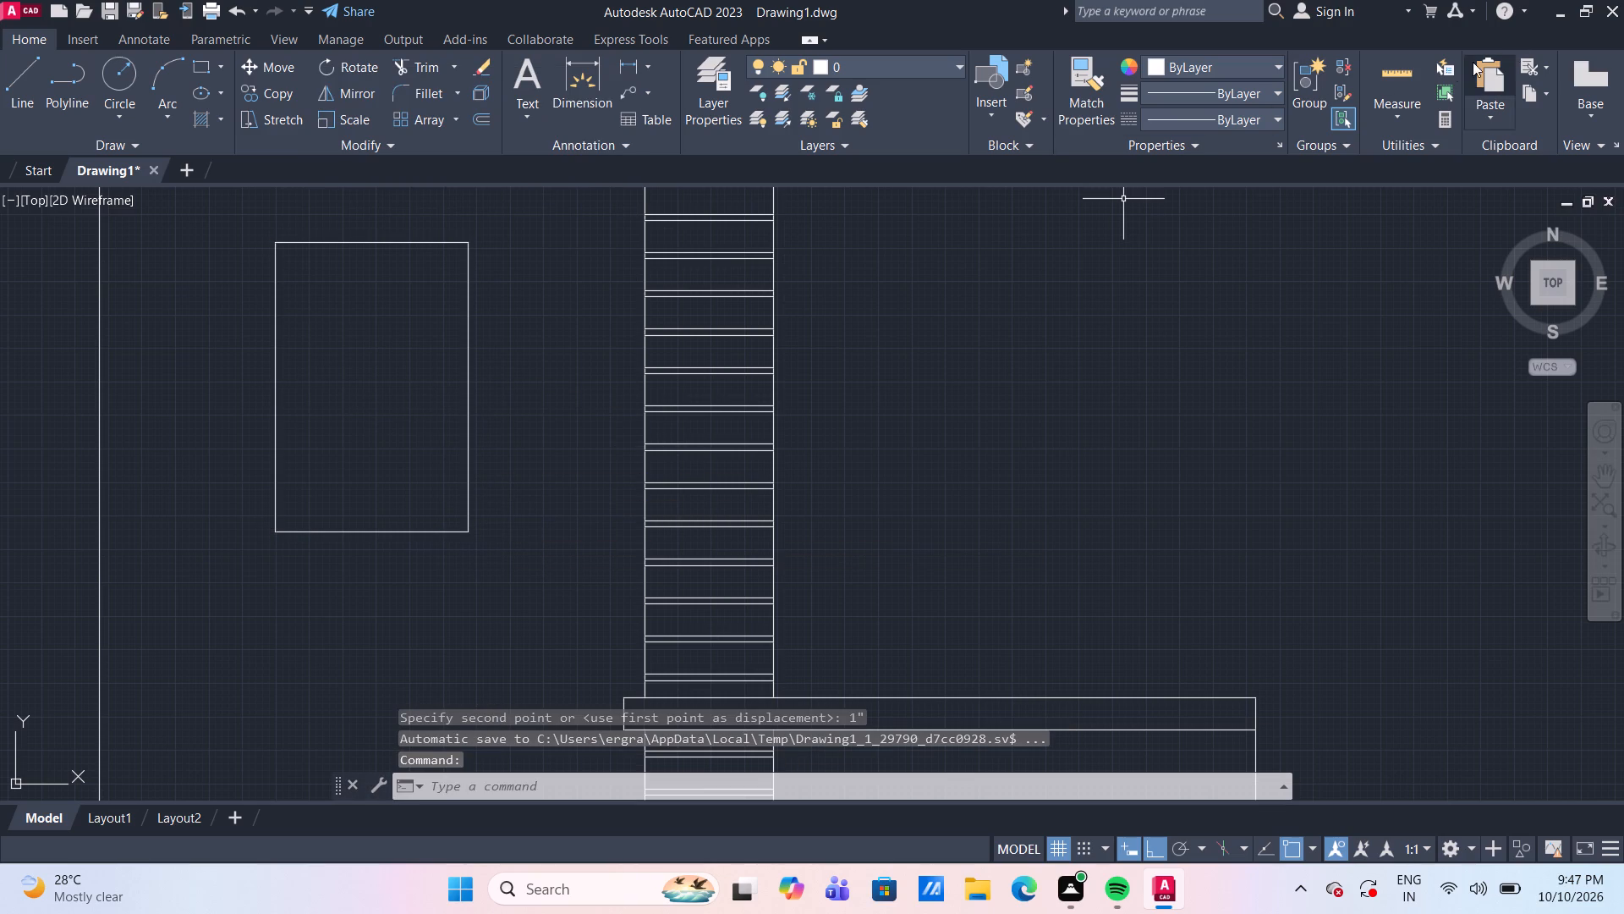
Measure the gap between the moved rectangle and the lined strip's left edge.
left_click(1400, 67)
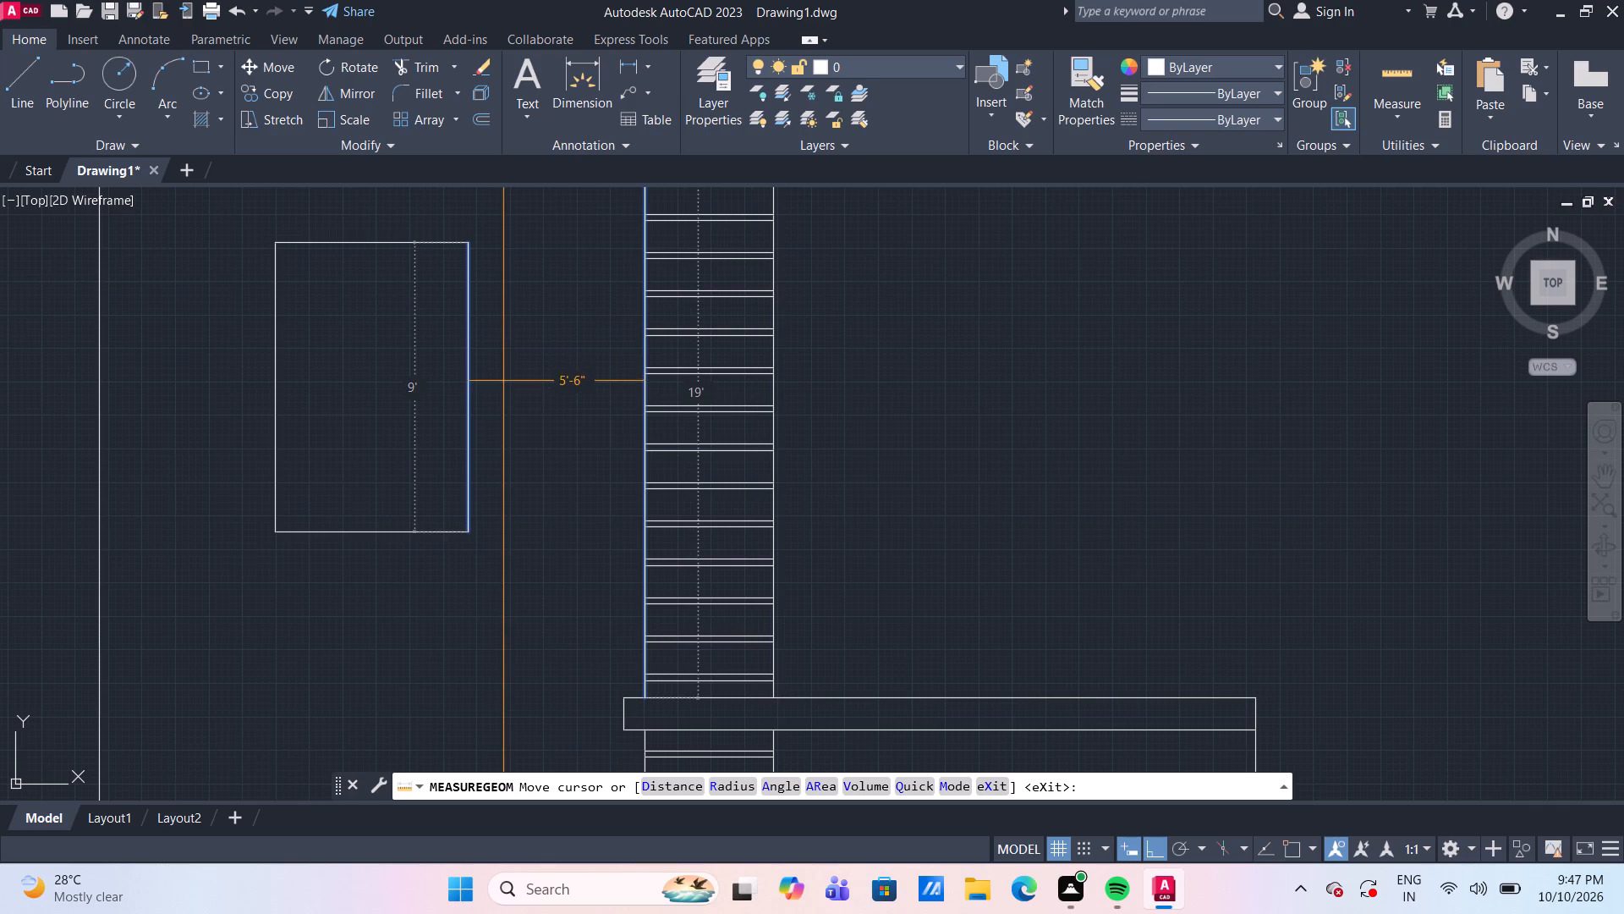
key("Escape")
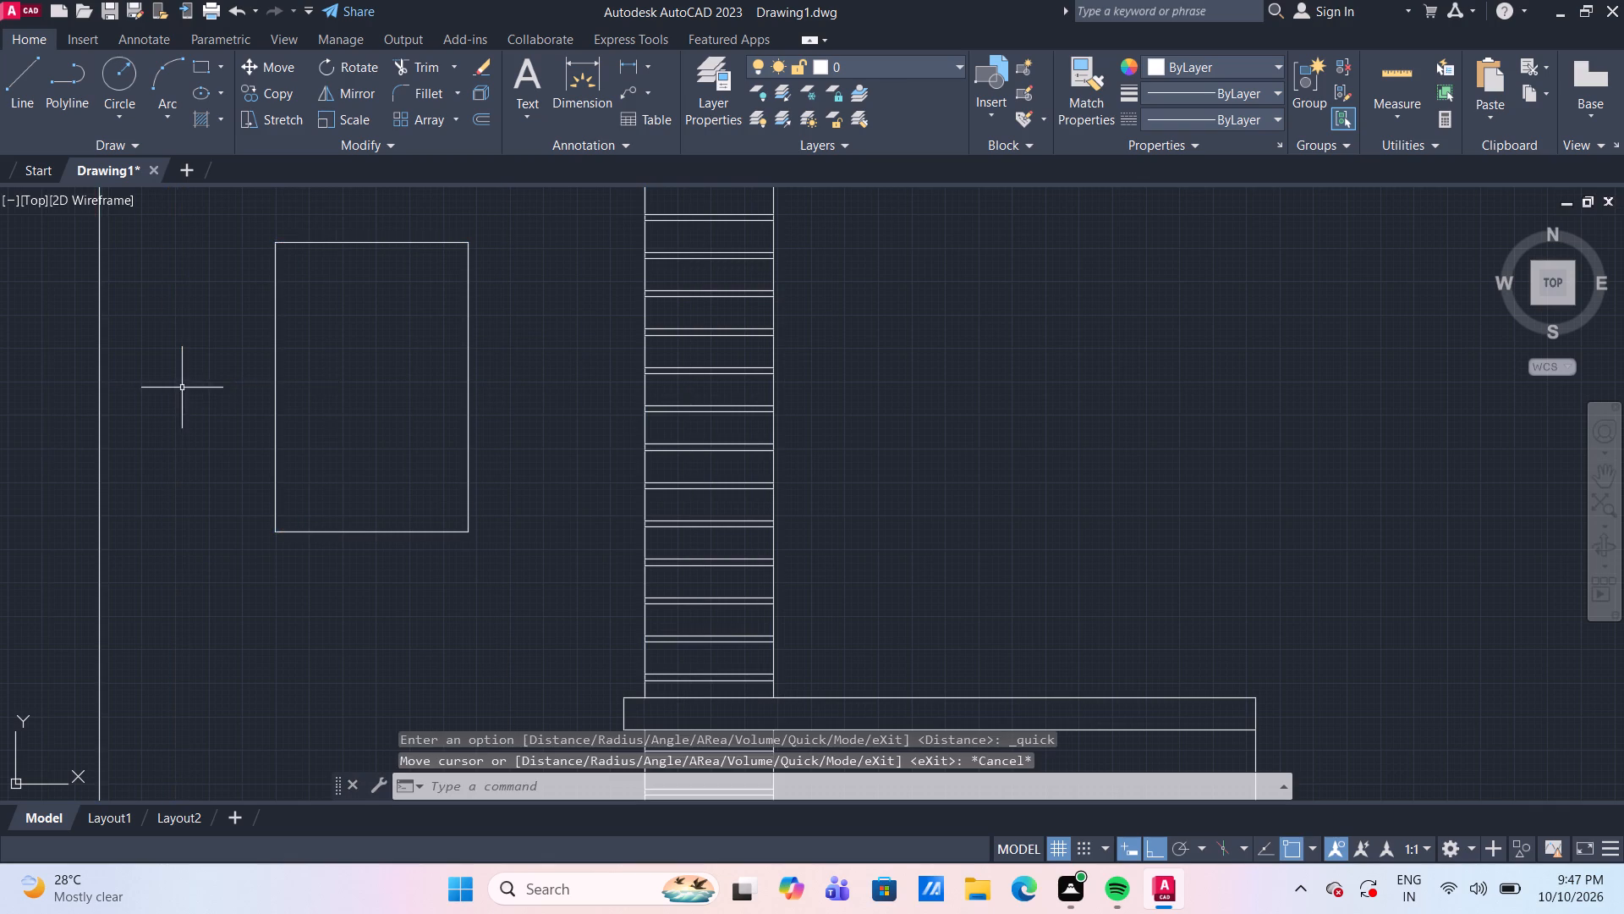
Copy the 6' by 9' rectangle about 20'-5" straight down, beside the strip section between the two crossing bands.
scroll(327, 385, "down", 4)
middle_click_drag(333, 496, 416, 480)
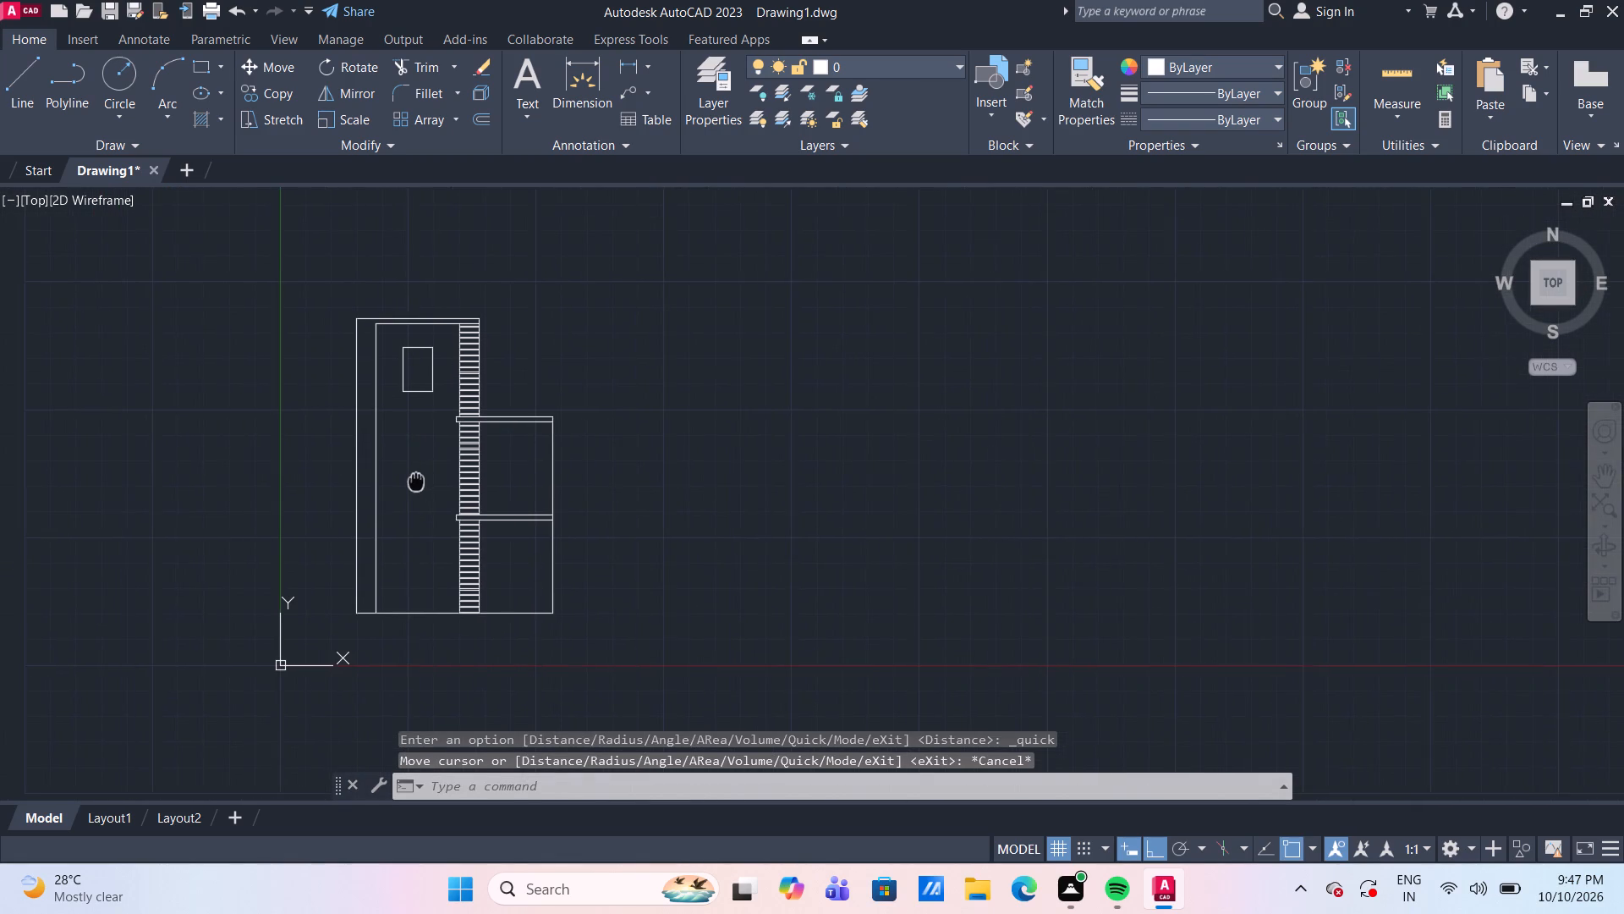
middle_click_drag(416, 480, 429, 480)
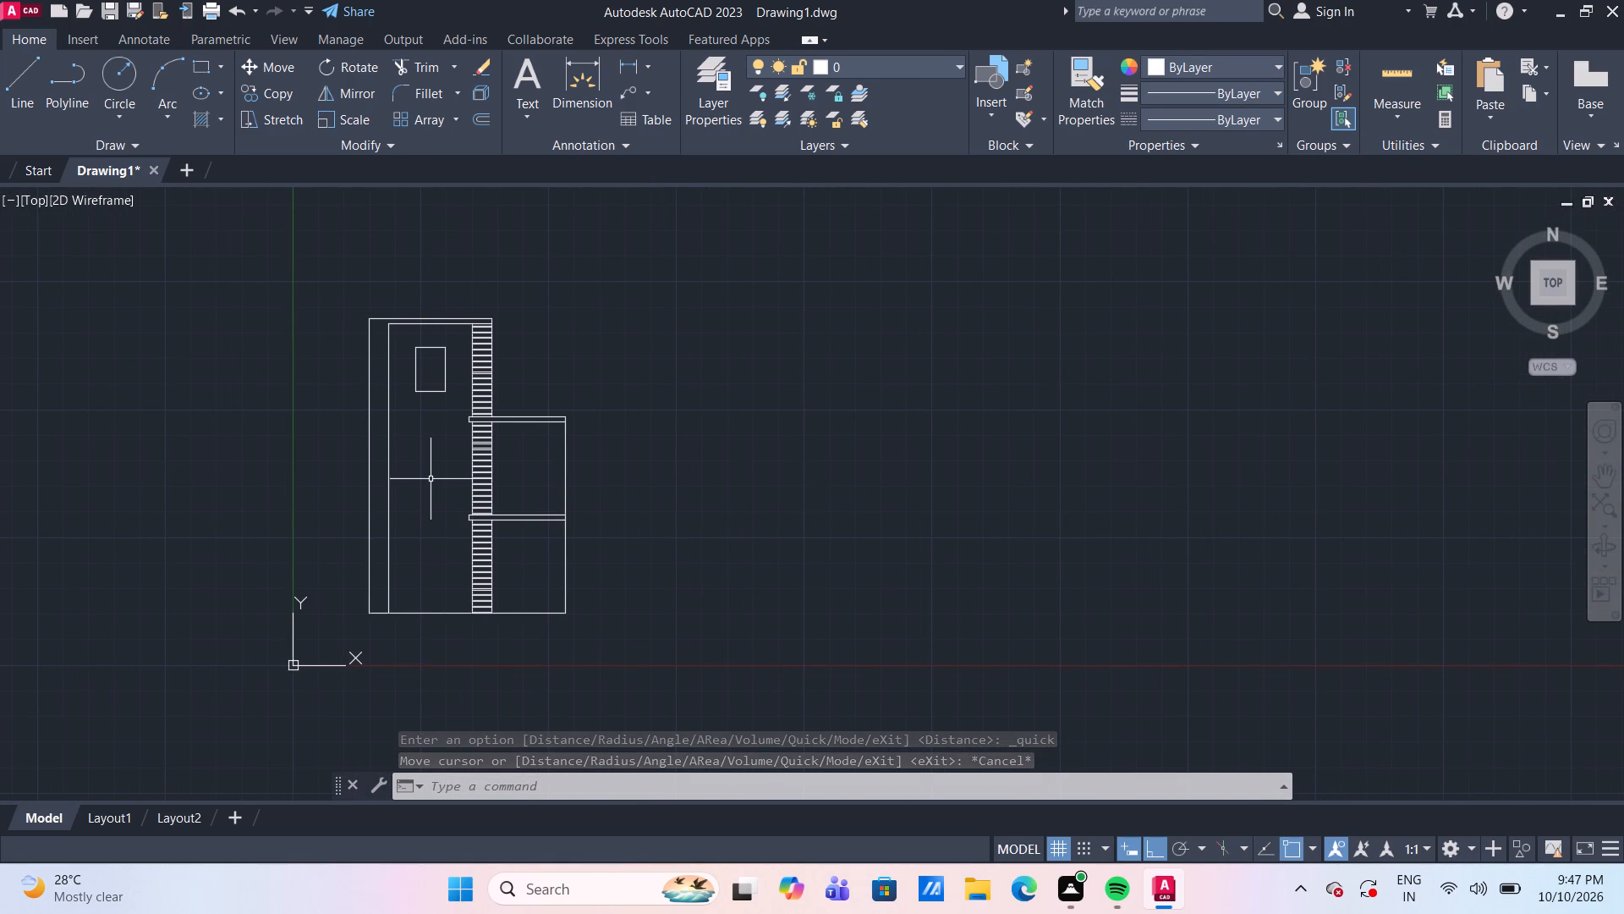
scroll(442, 385, "up", 2)
left_click_drag(448, 423, 447, 414)
left_click(431, 351)
type("co")
key("space")
left_click(442, 397)
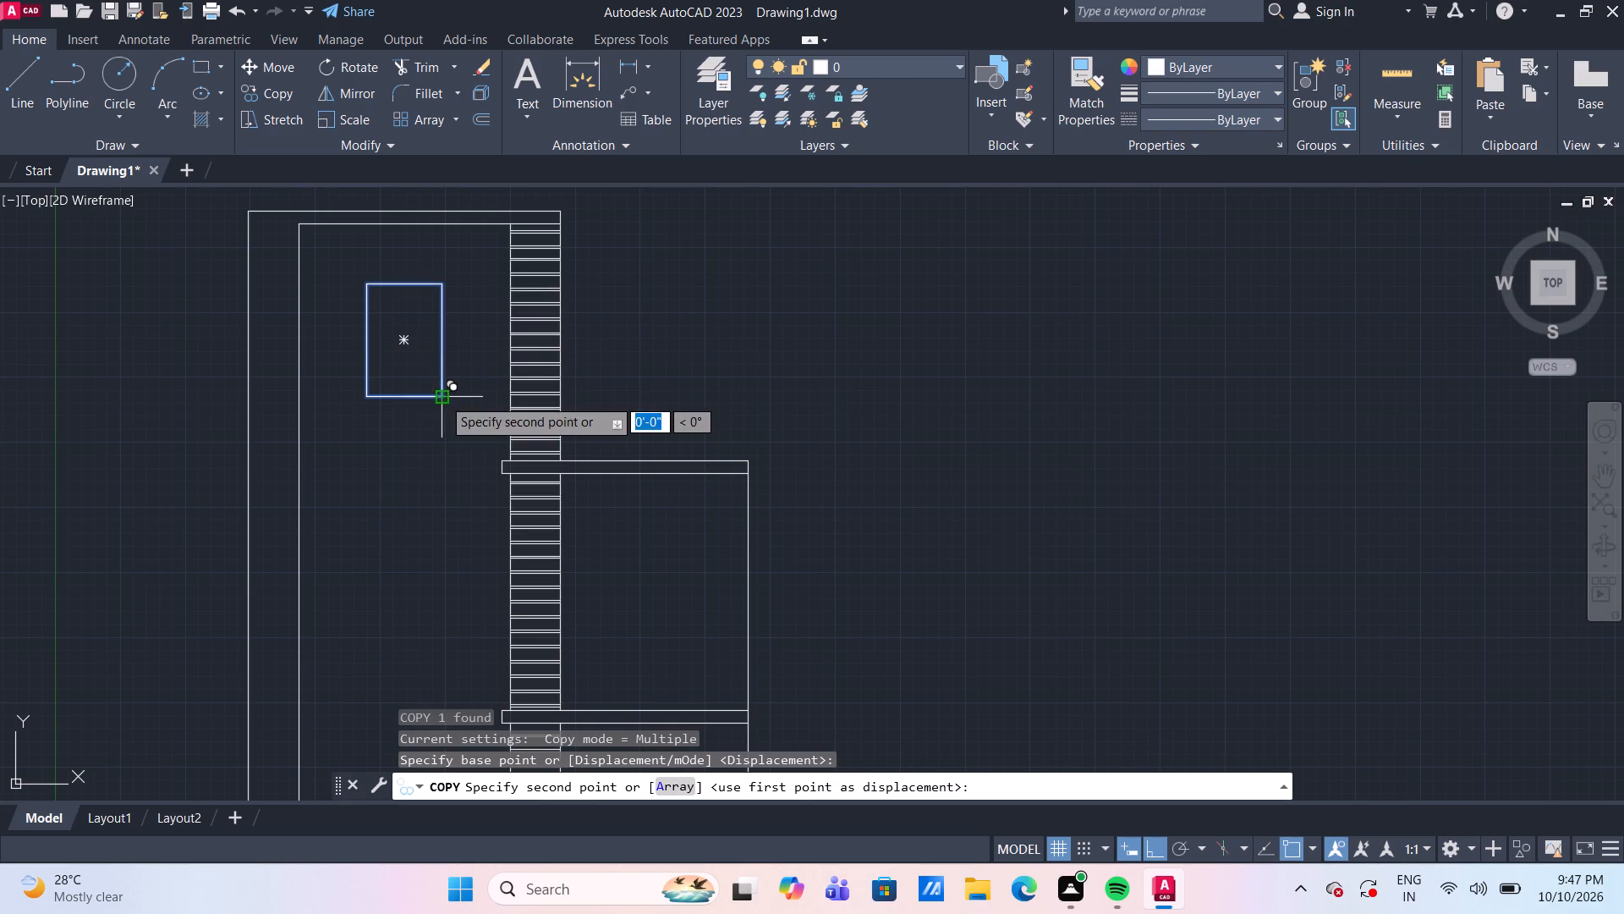
scroll(442, 513, "down", 2)
scroll(453, 575, "up", 2)
middle_click_drag(453, 560, 458, 496)
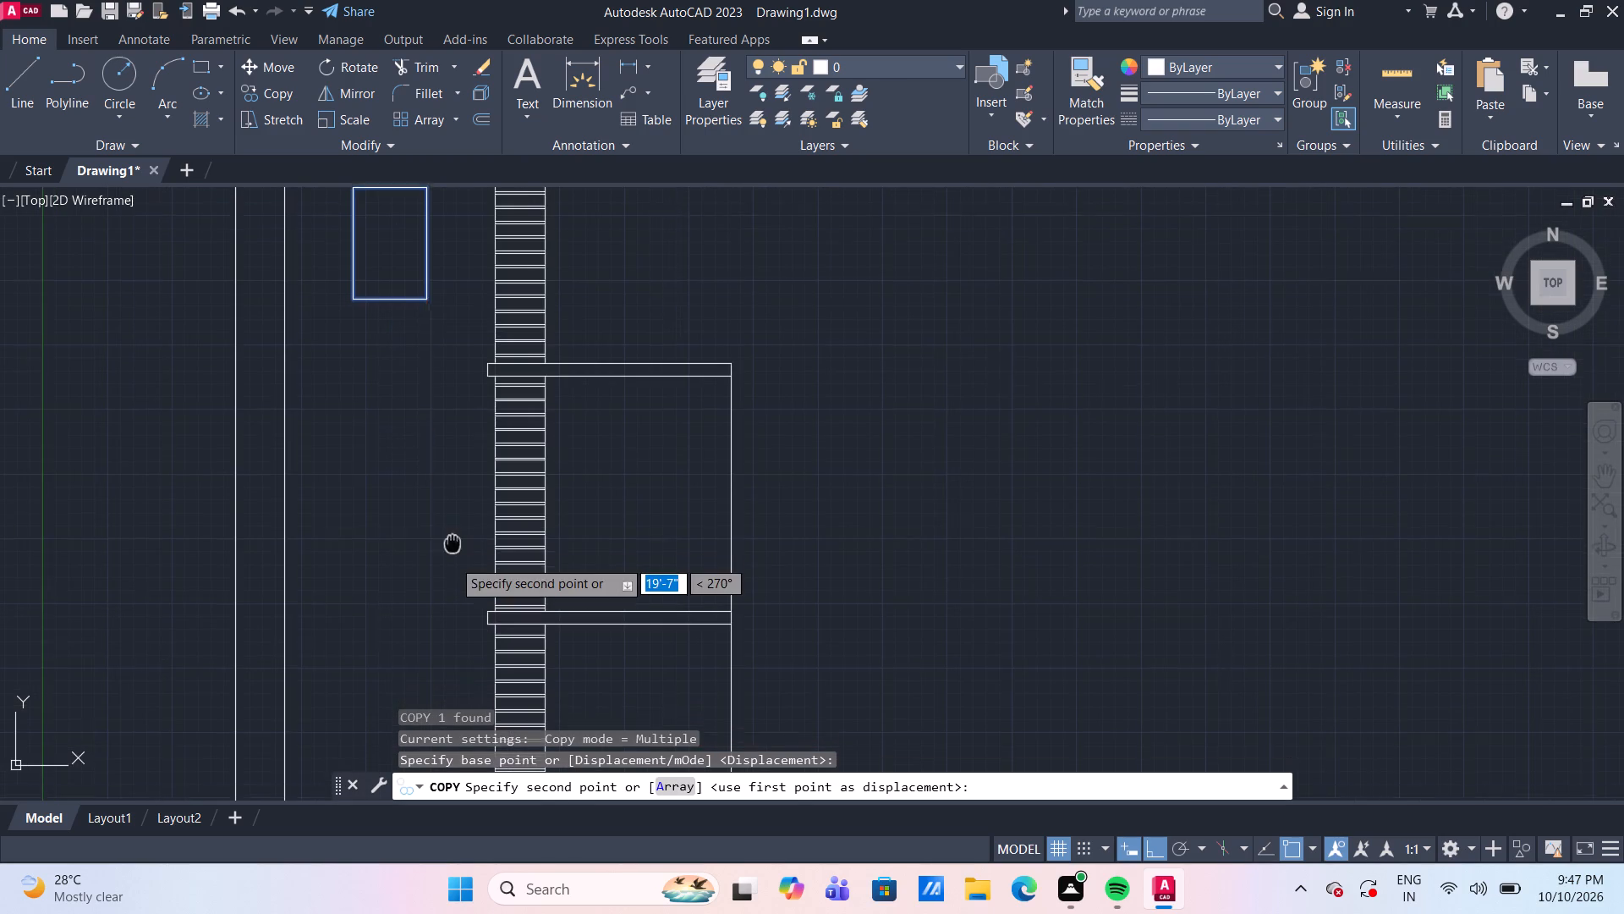
middle_click_drag(458, 496, 458, 465)
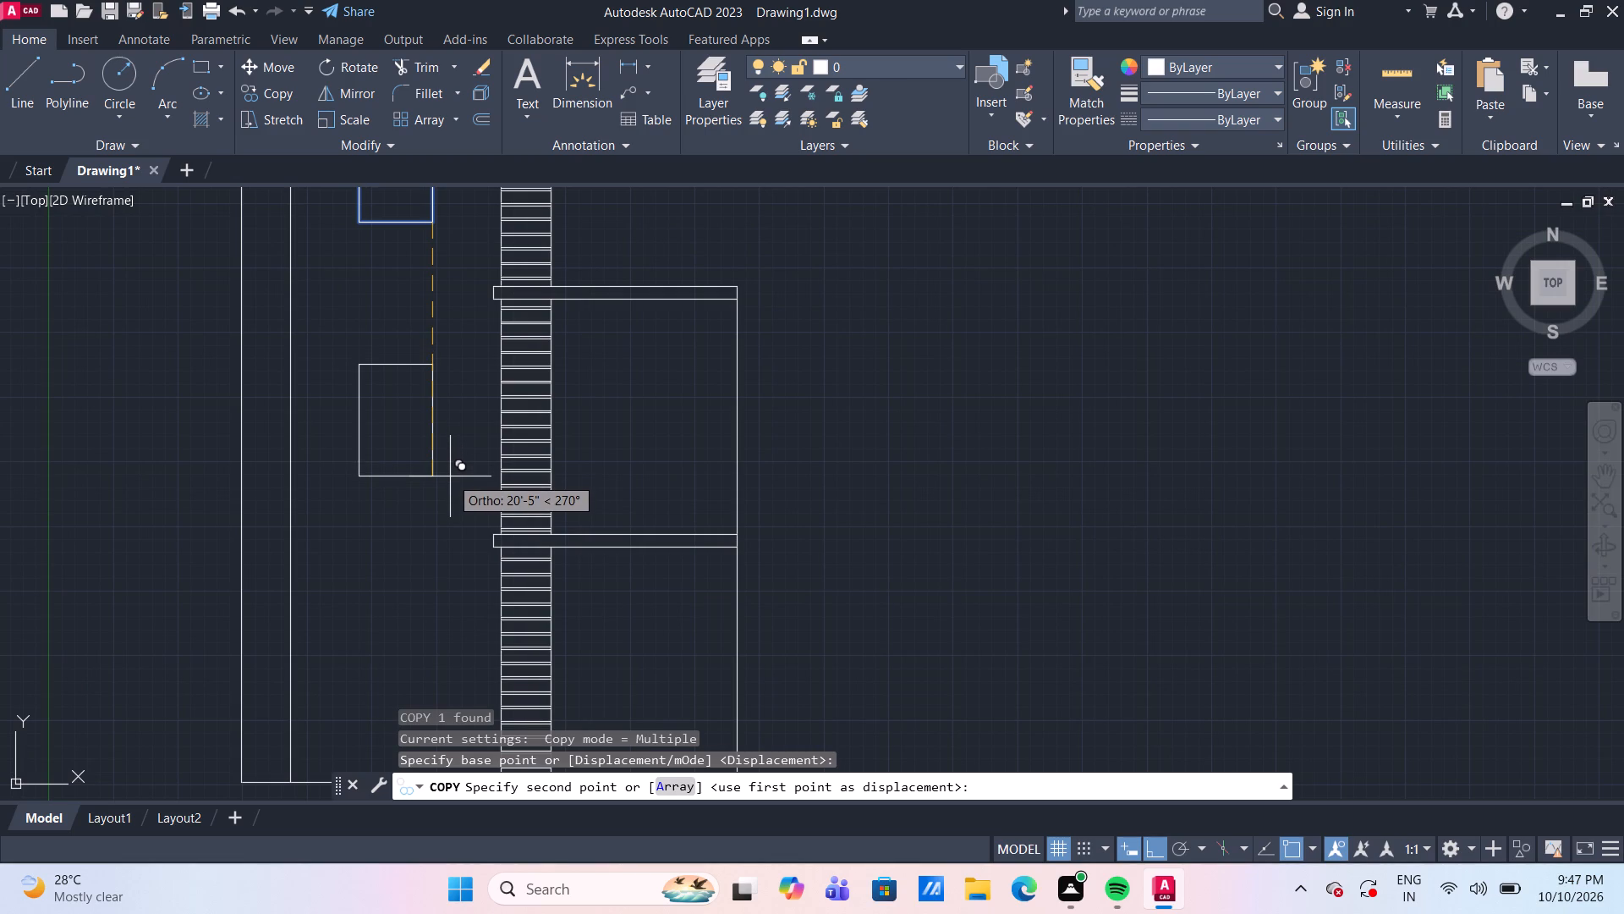
left_click(450, 476)
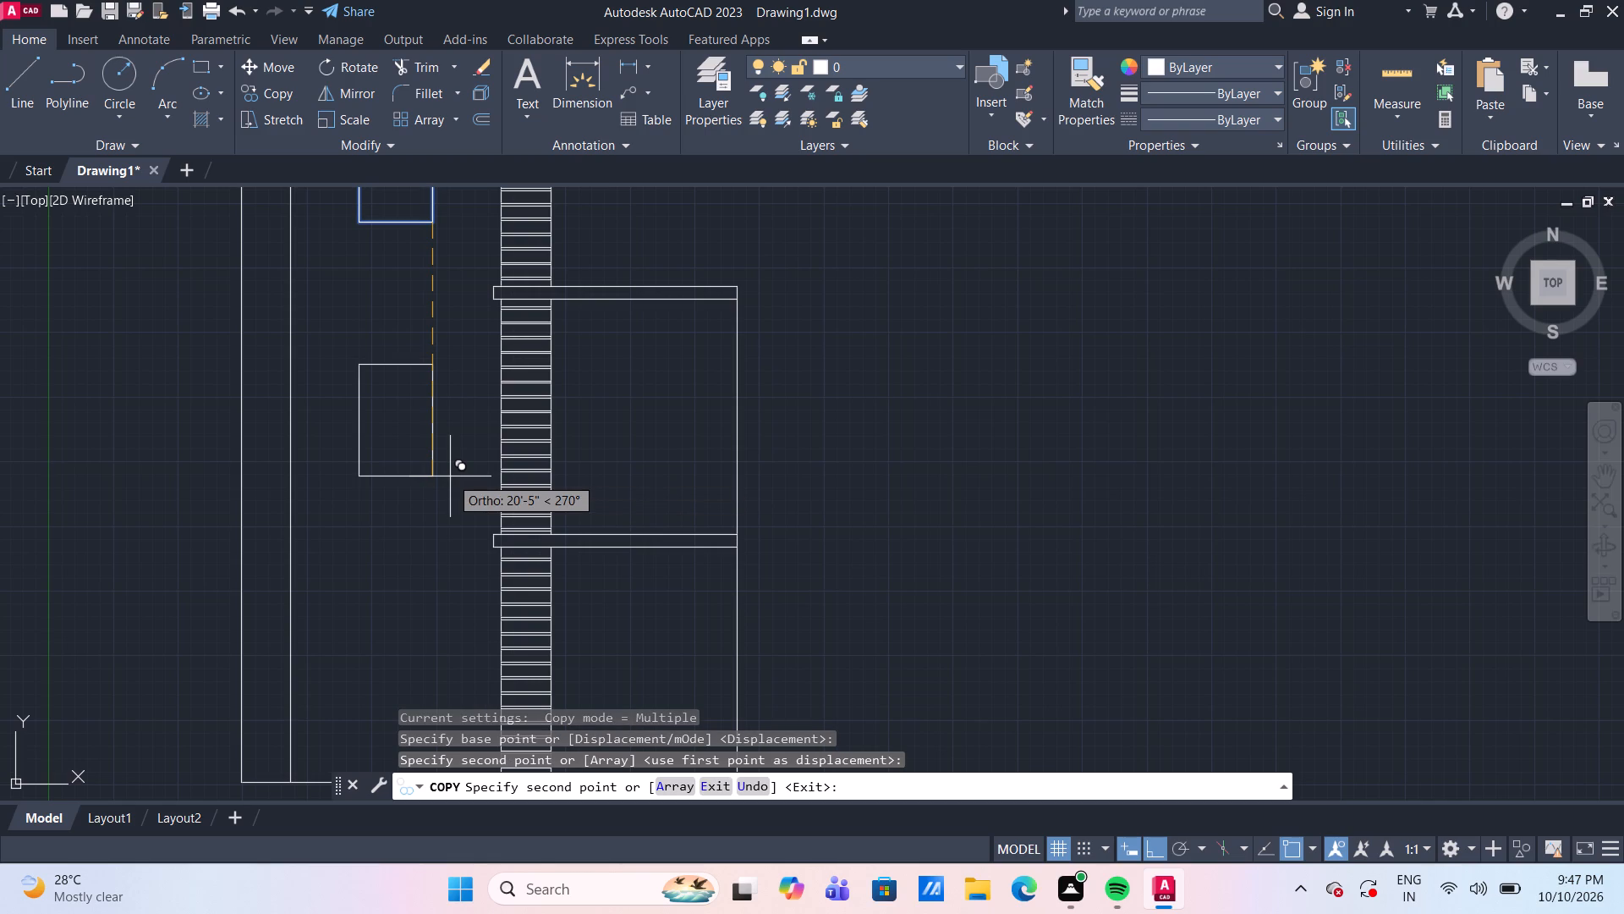
Place a second copy of the rectangle about 36'-4" straight below the original, beside the strip's lowest section.
scroll(460, 625, "down", 2)
middle_click_drag(457, 633, 465, 449)
scroll(467, 464, "up", 2)
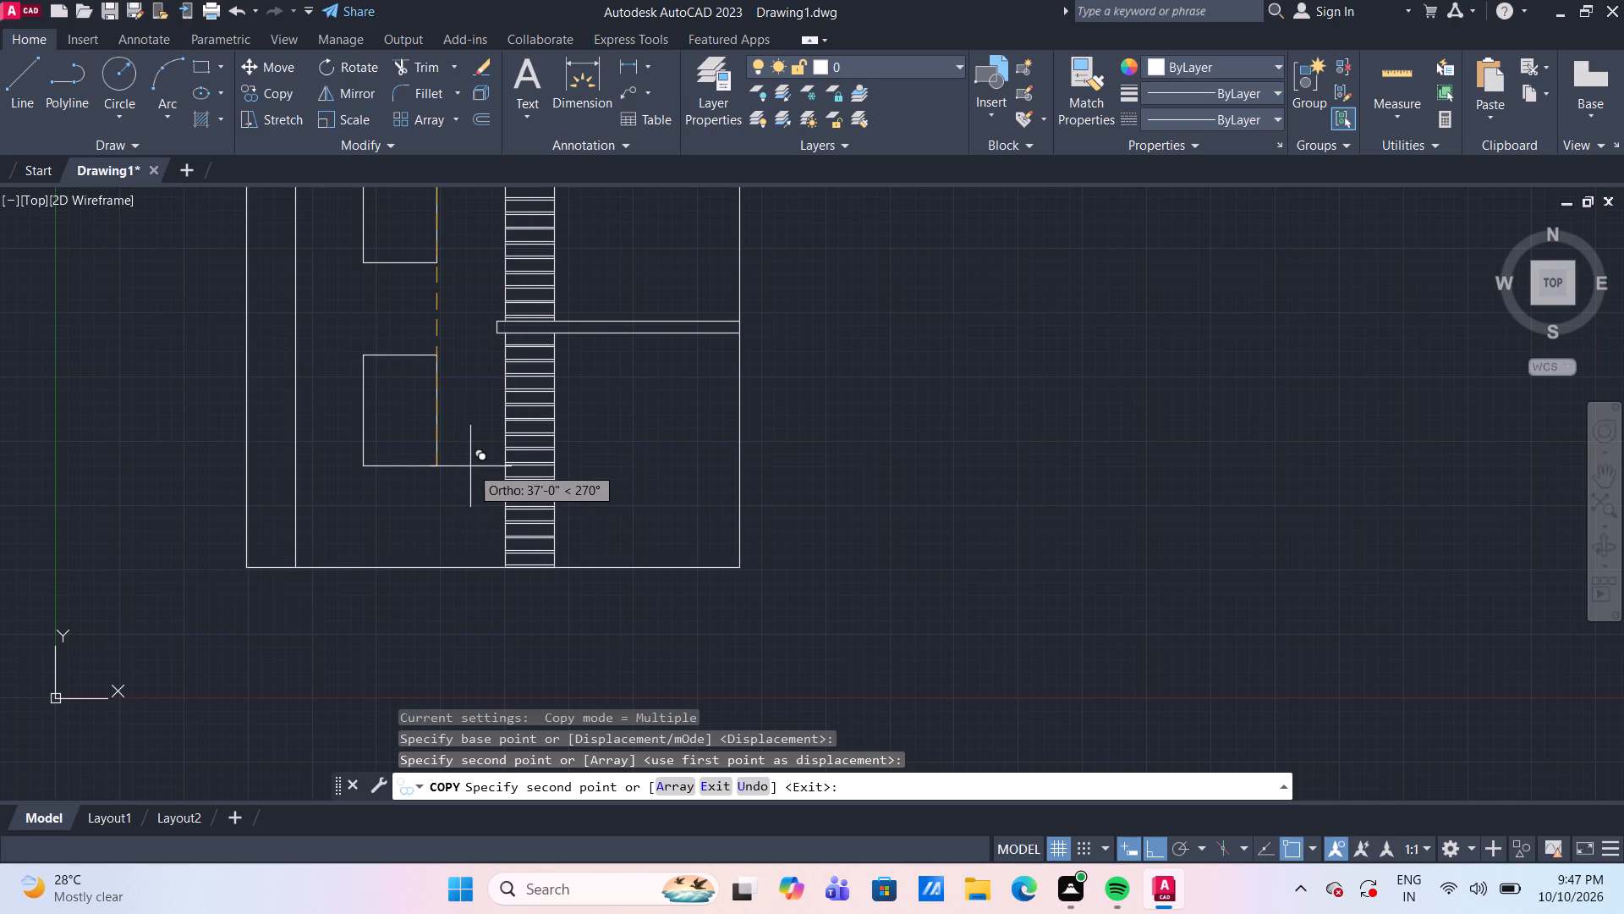
left_click(472, 460)
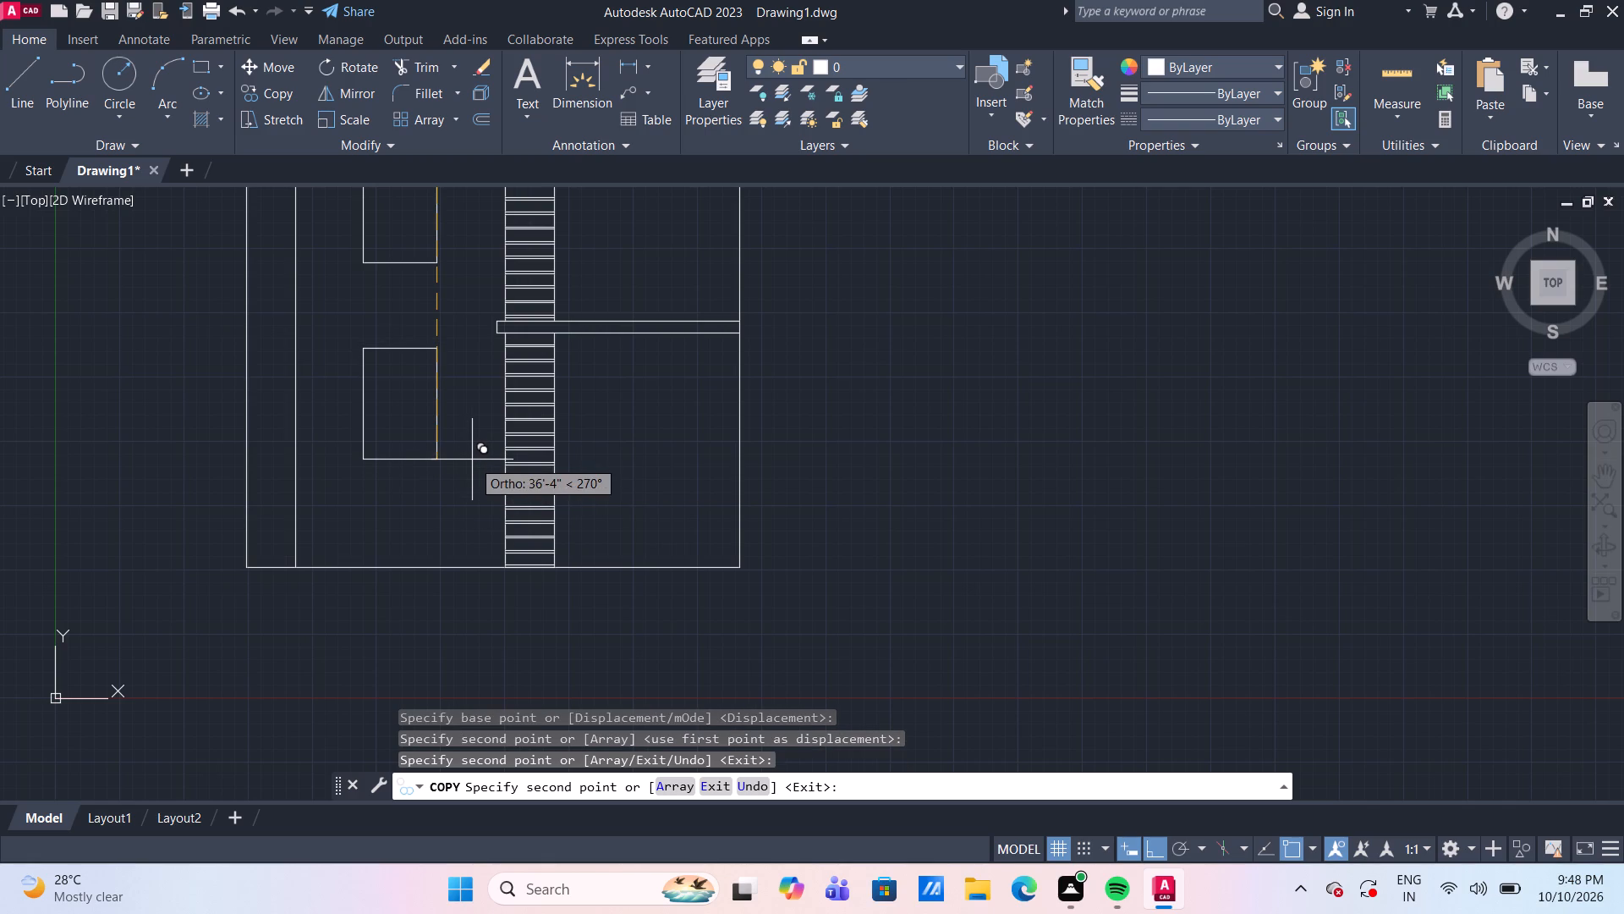
key("Escape")
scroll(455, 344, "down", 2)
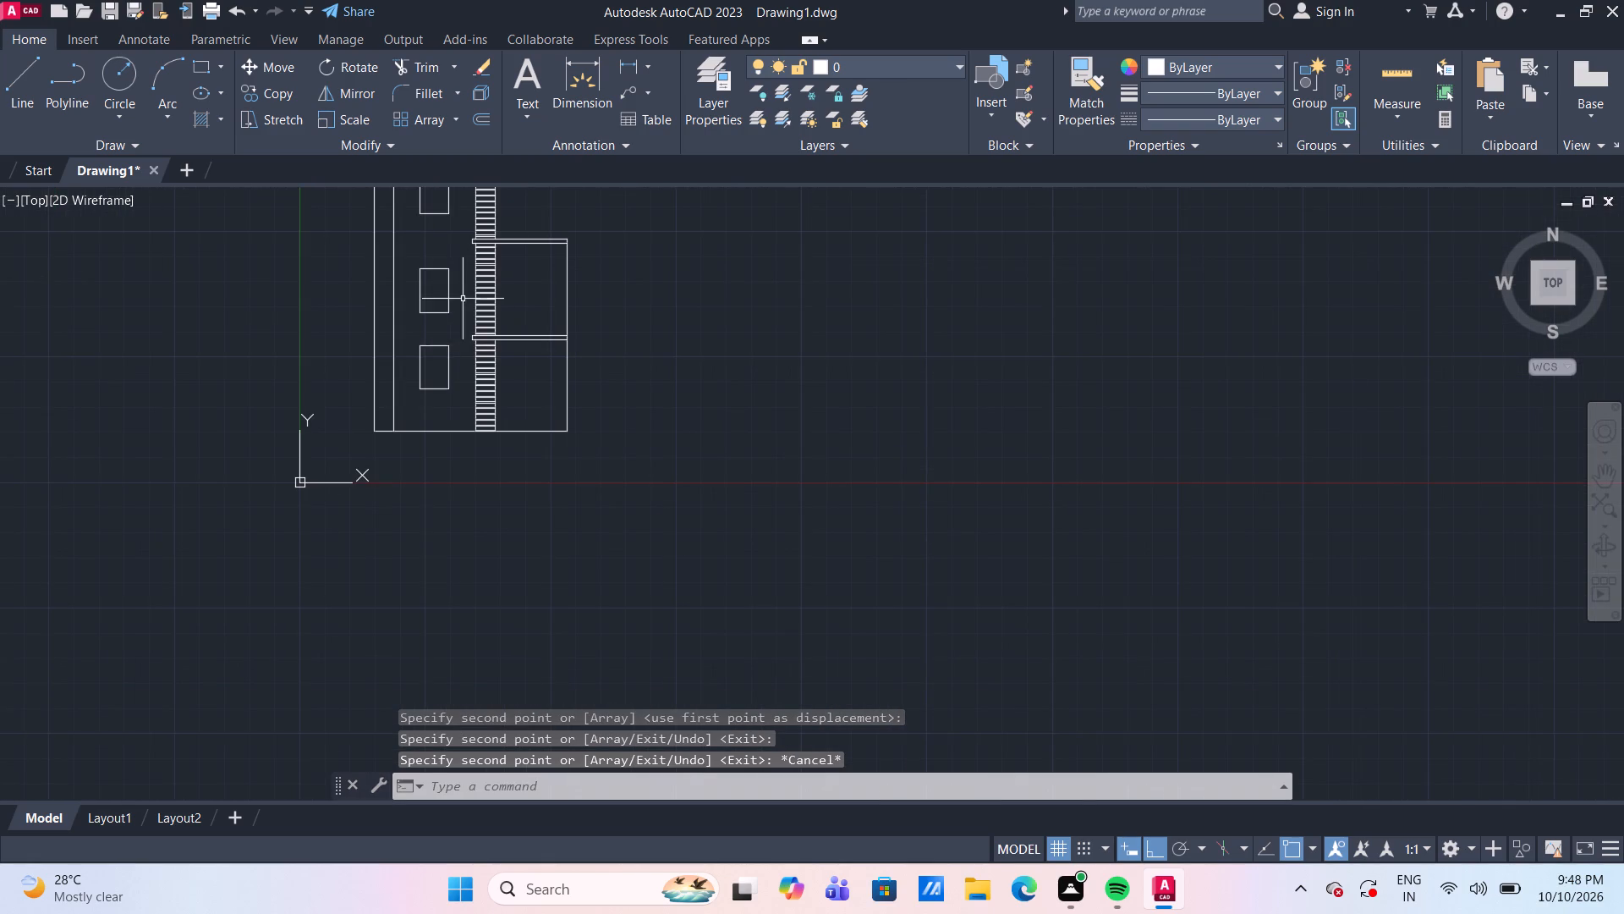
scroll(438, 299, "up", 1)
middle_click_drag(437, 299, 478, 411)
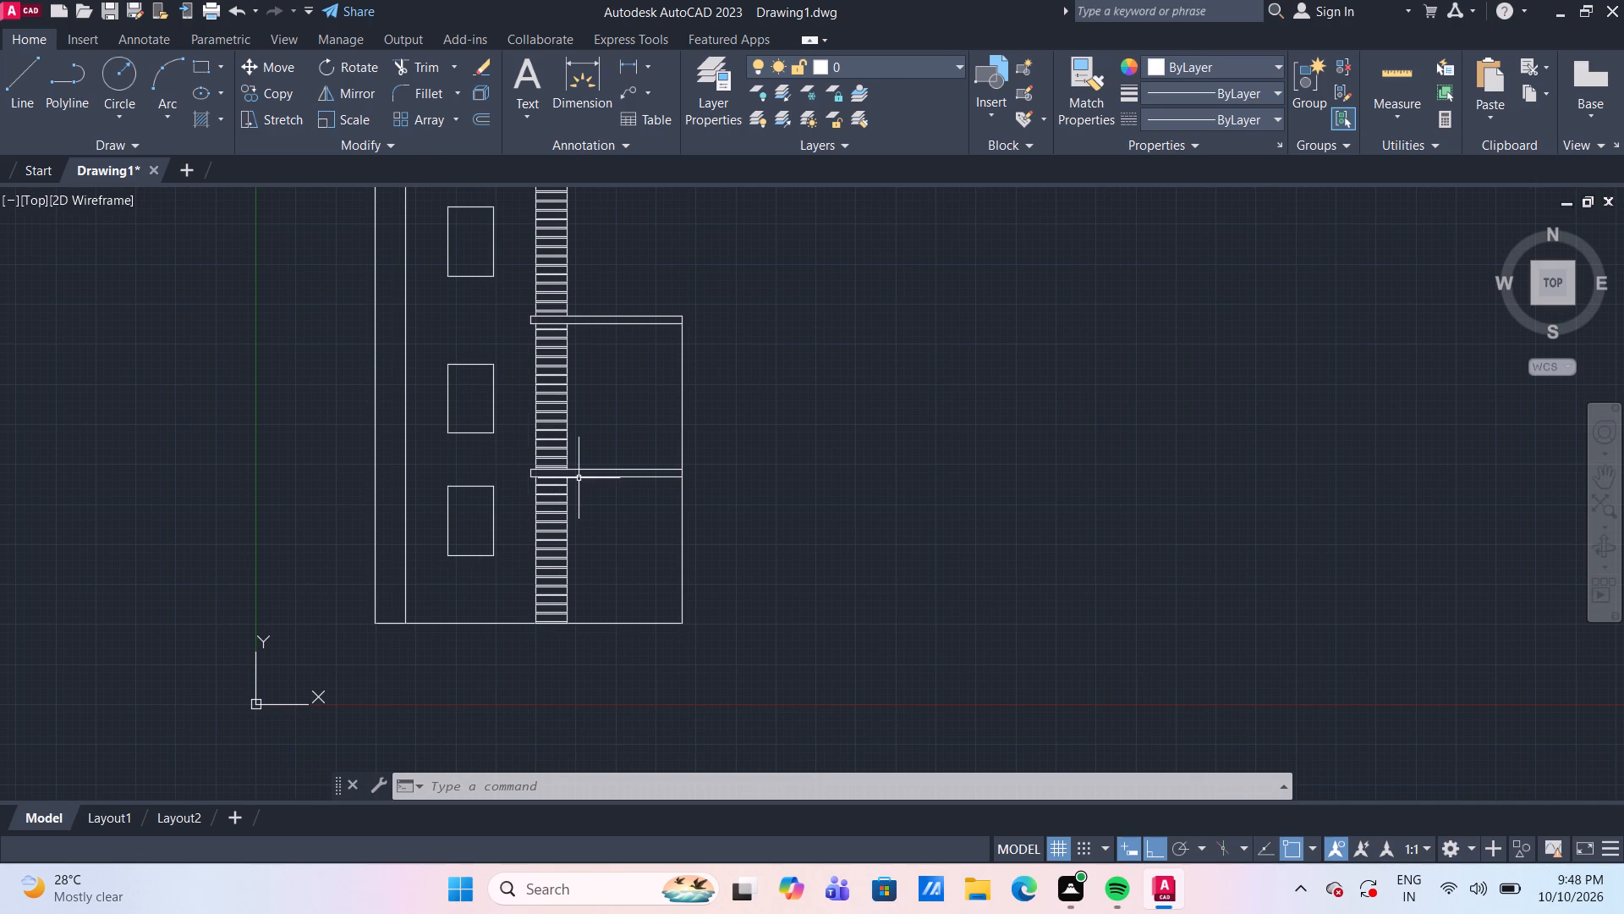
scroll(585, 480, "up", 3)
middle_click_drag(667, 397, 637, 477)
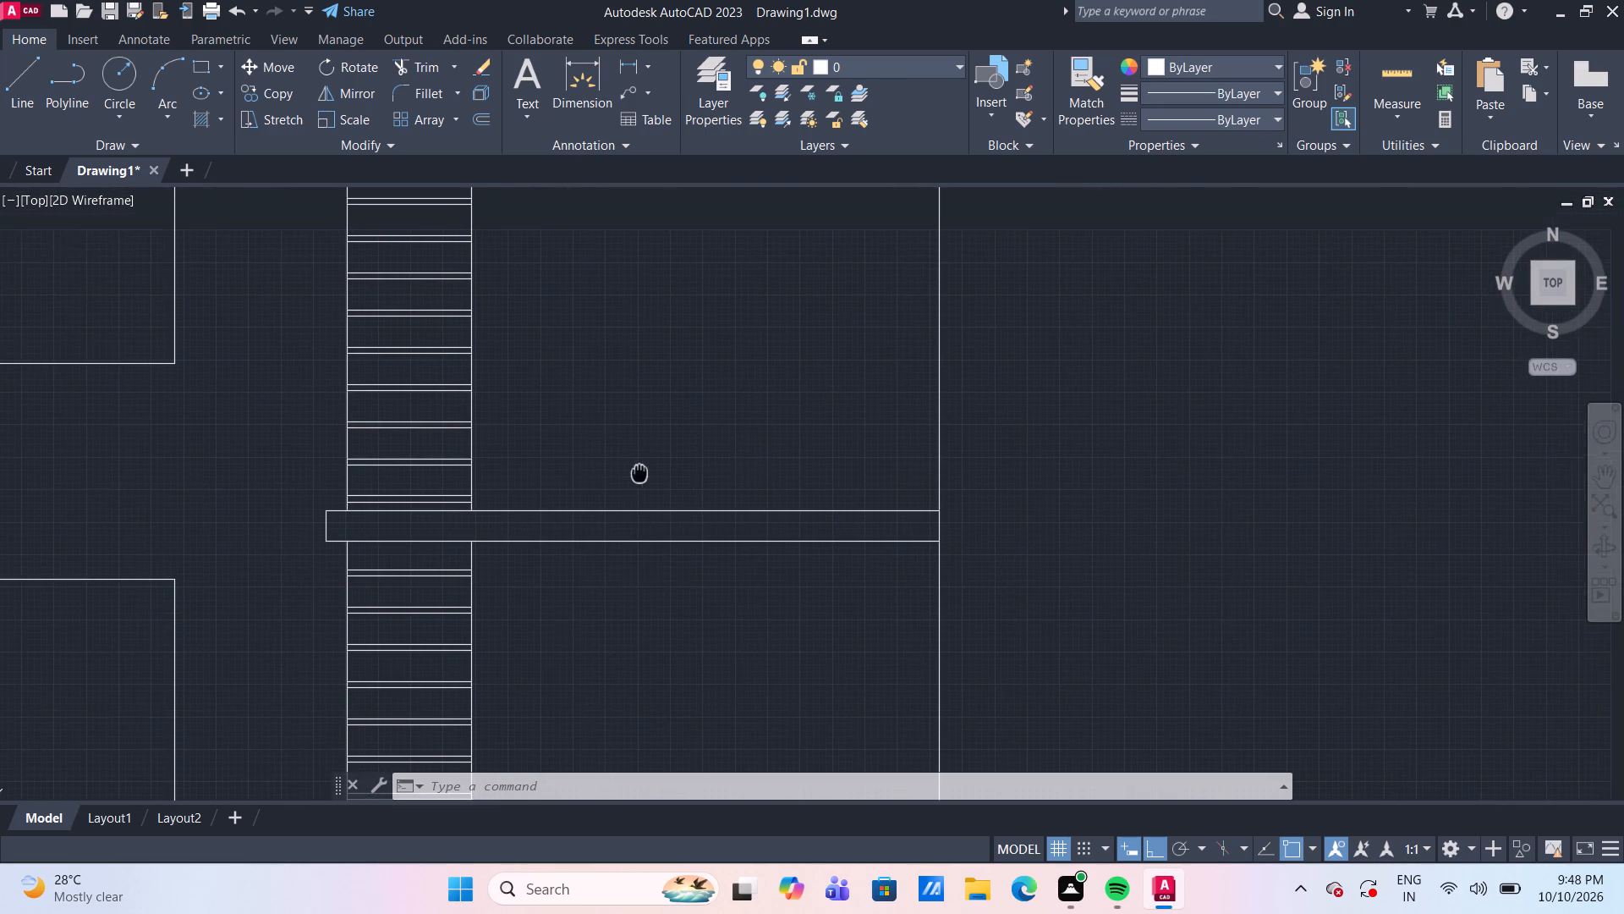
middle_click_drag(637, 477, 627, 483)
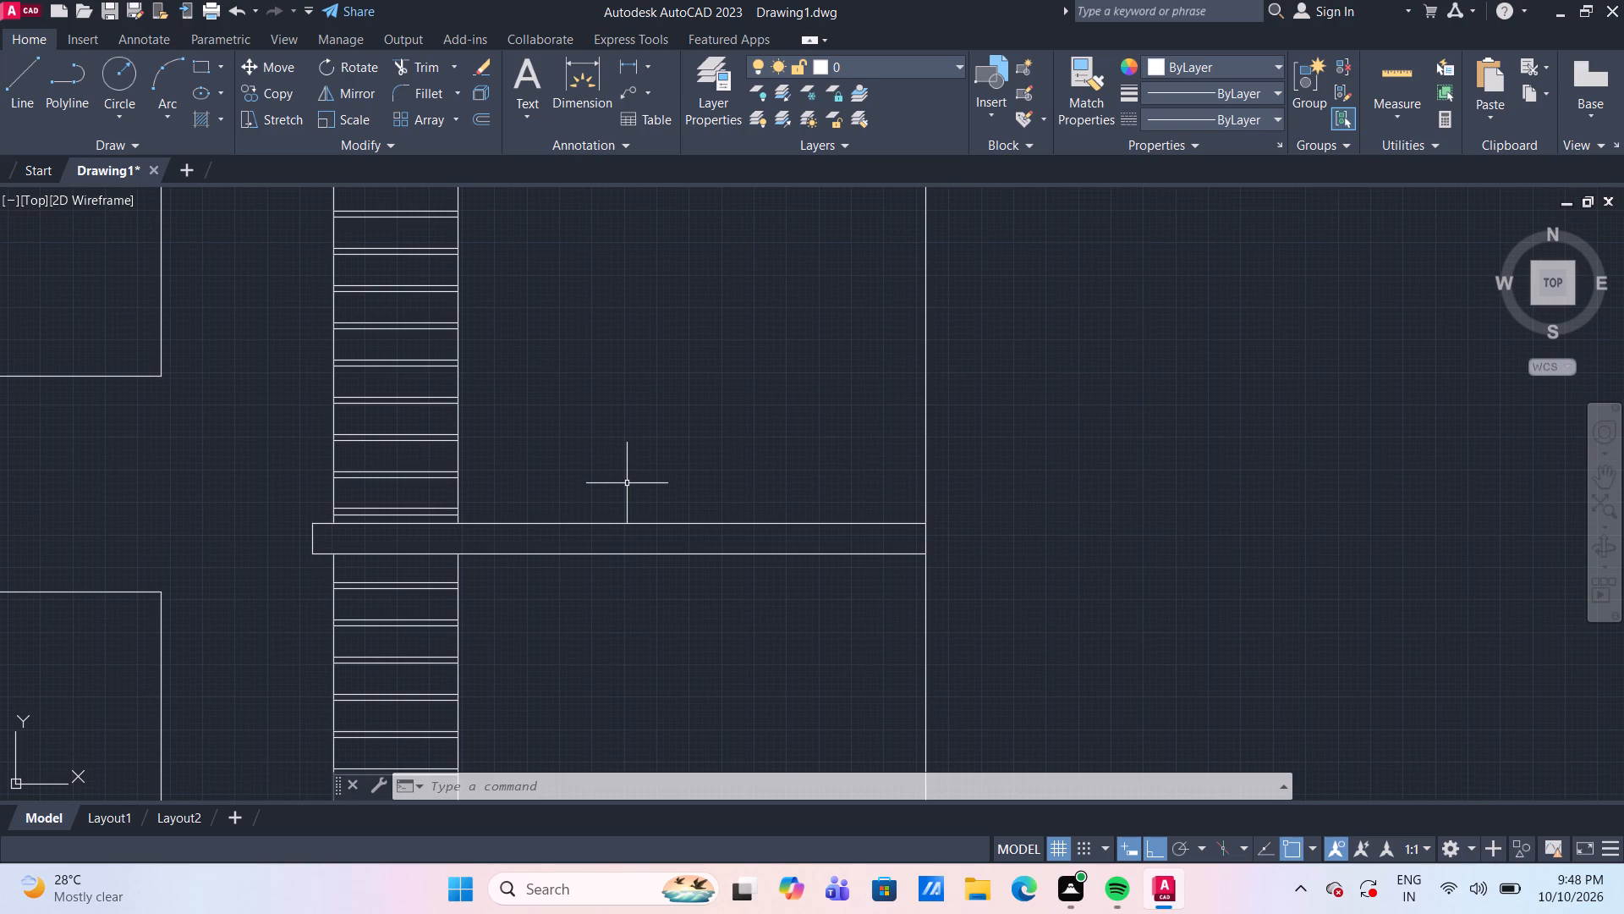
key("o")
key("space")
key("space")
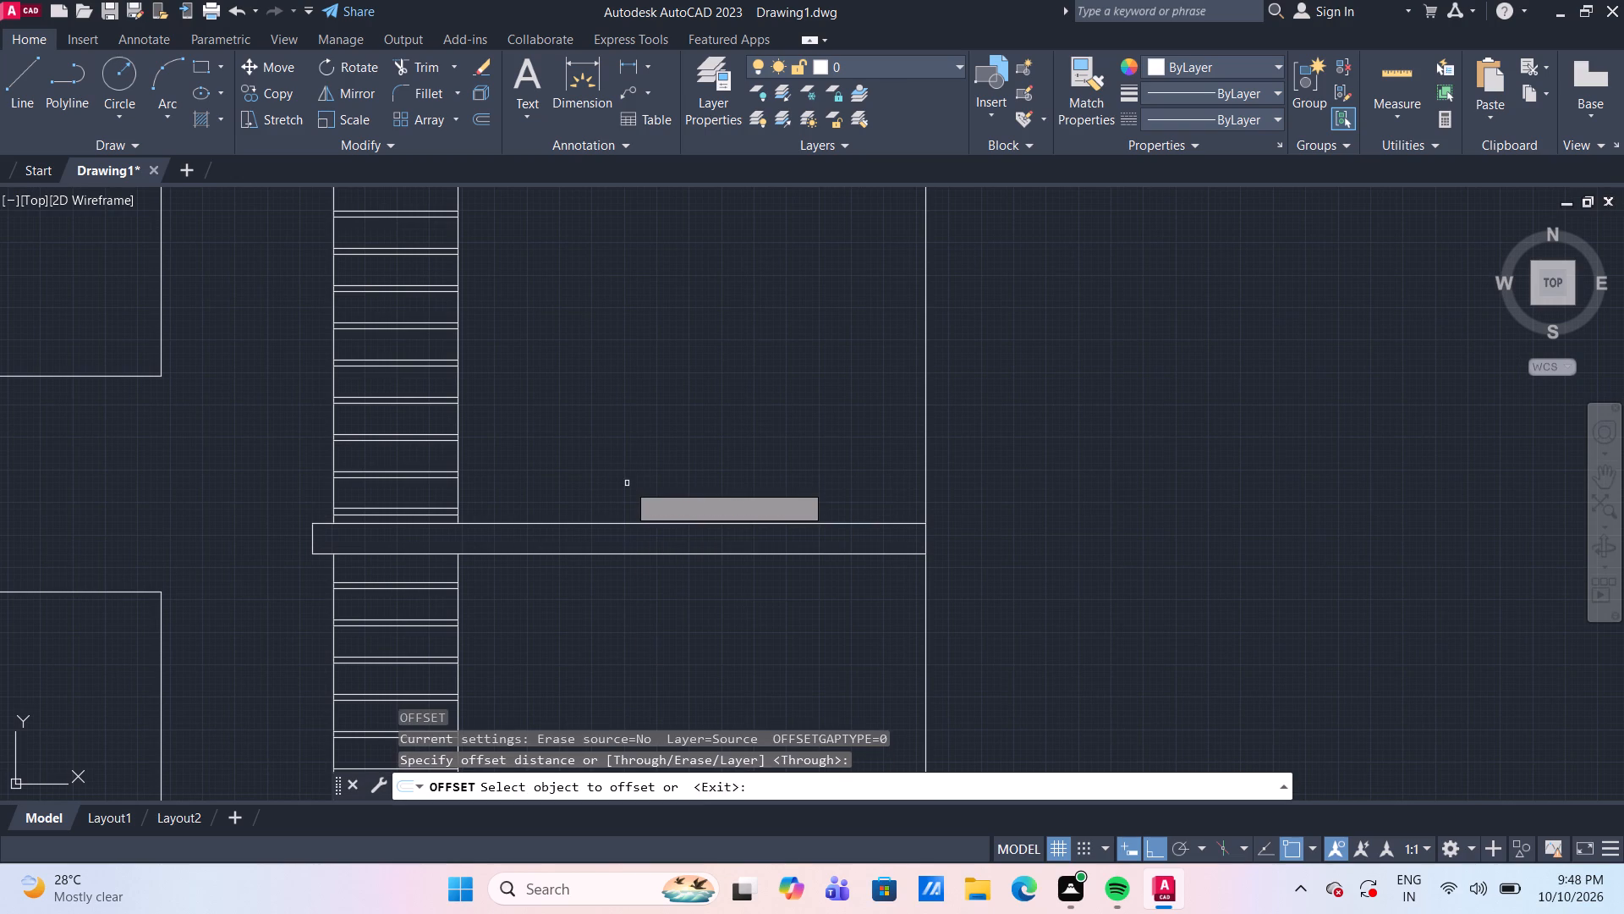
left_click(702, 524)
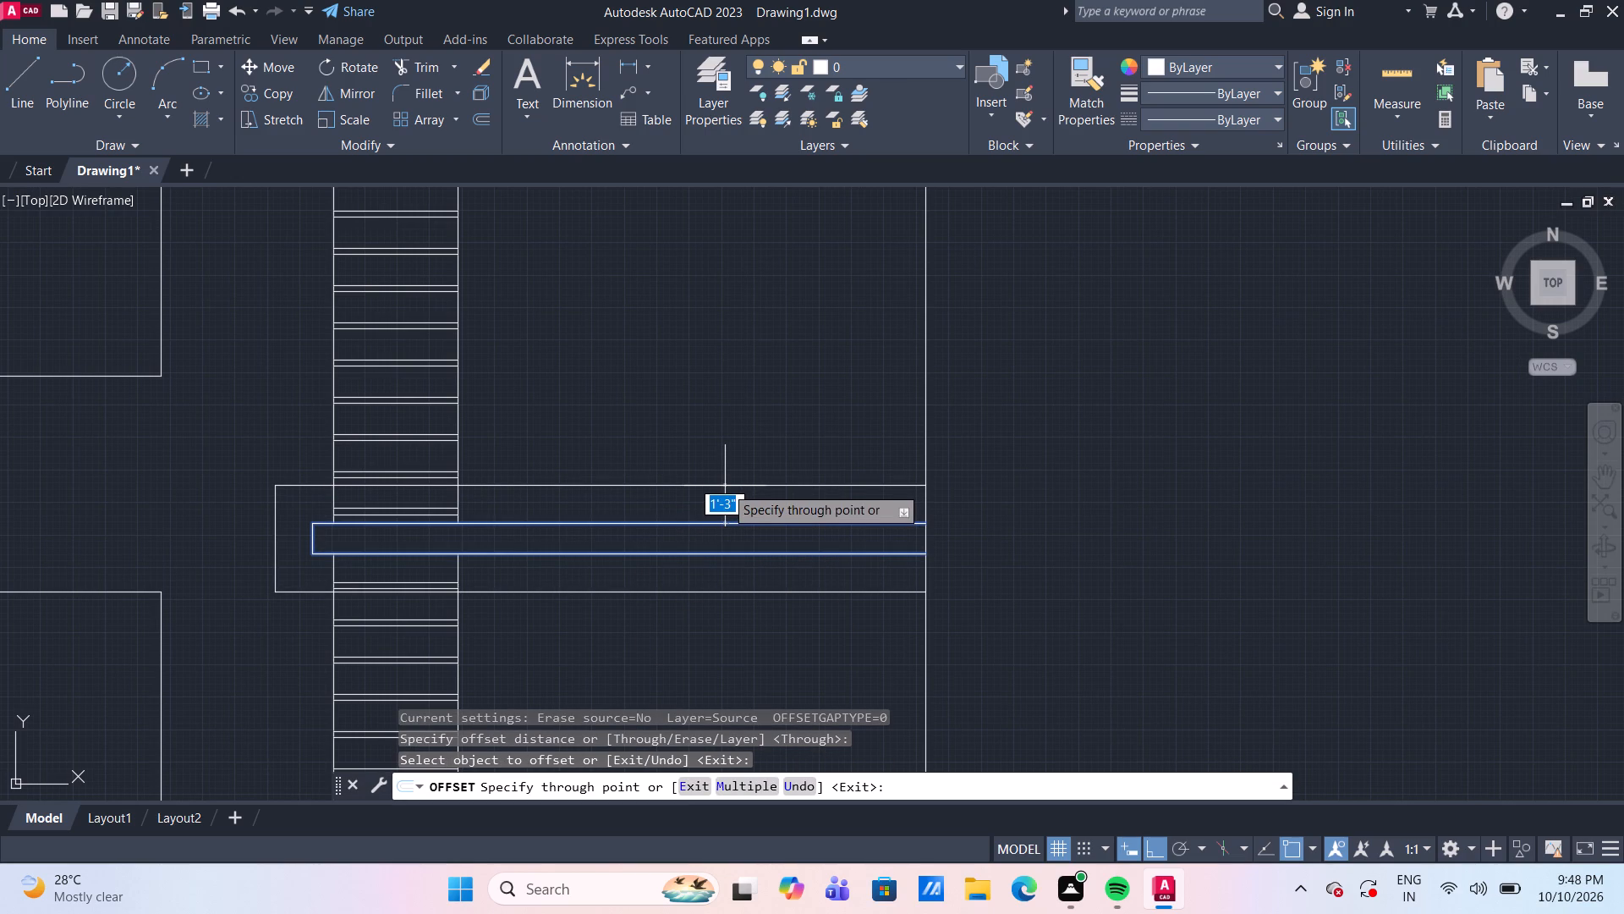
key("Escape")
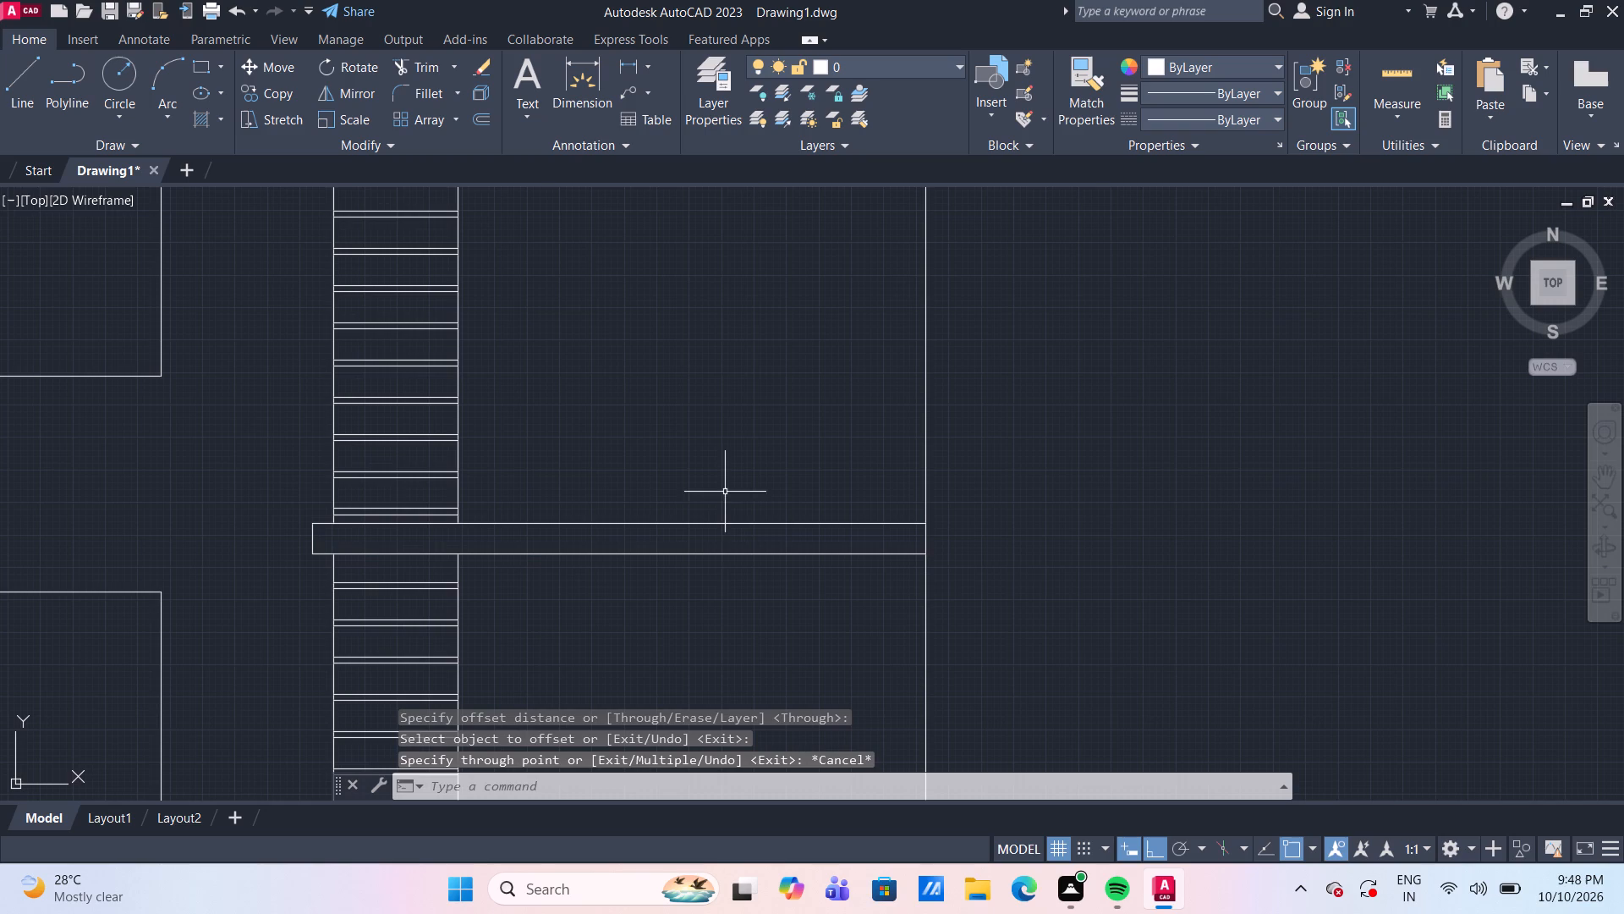
Explode the lower crossing band's polyline and offset its upper edge 3' upward.
left_click(727, 526)
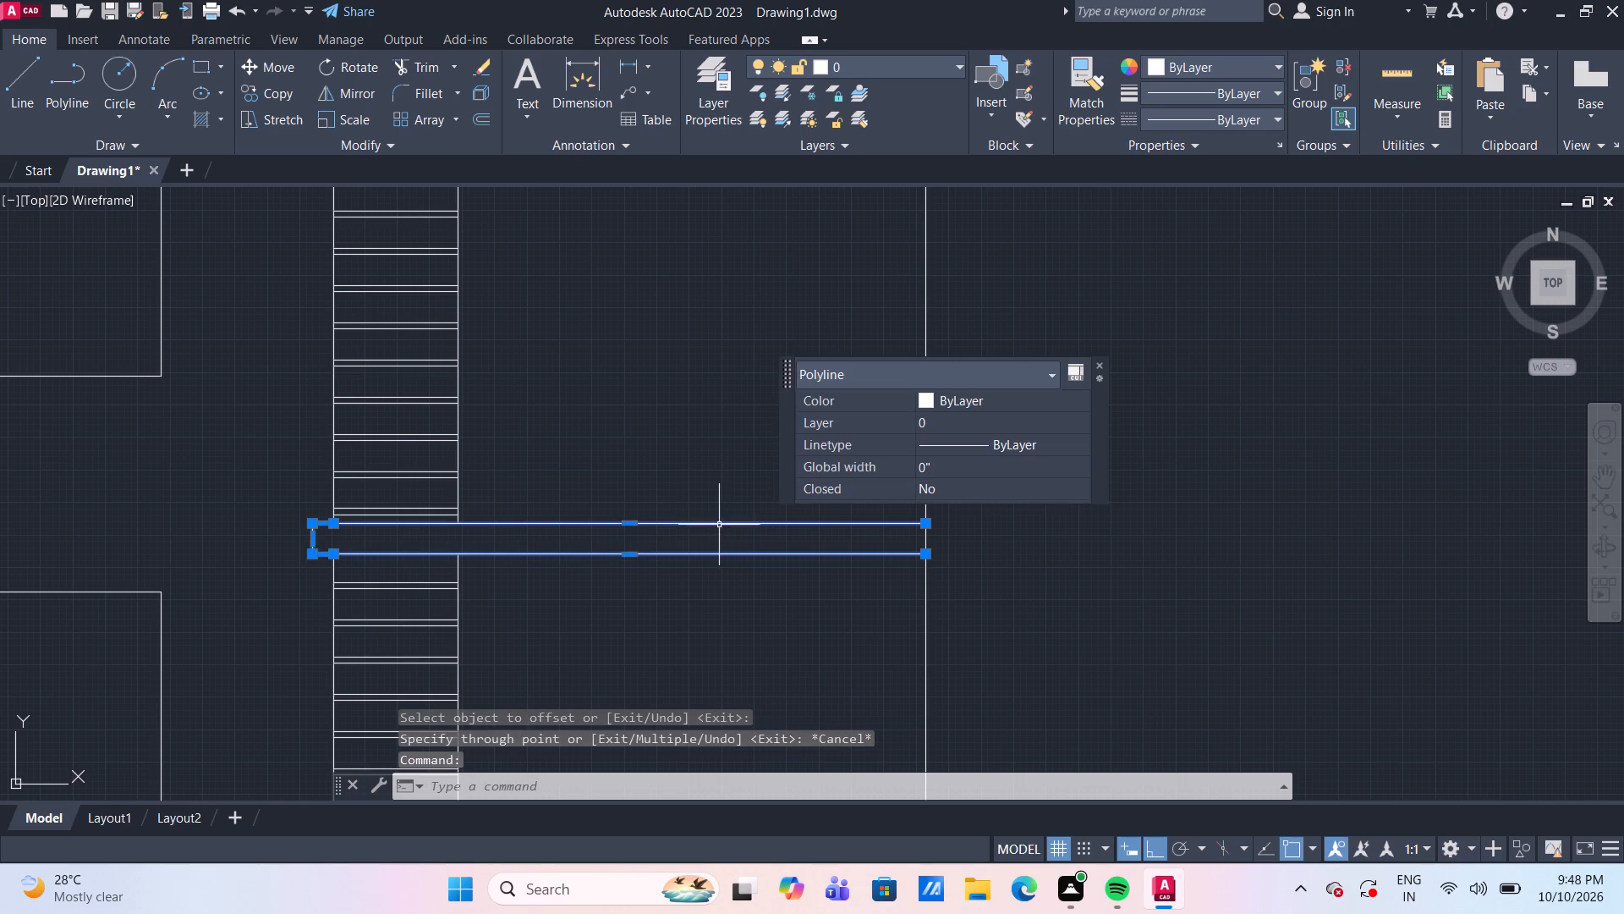
left_click(483, 86)
type("o")
key("space")
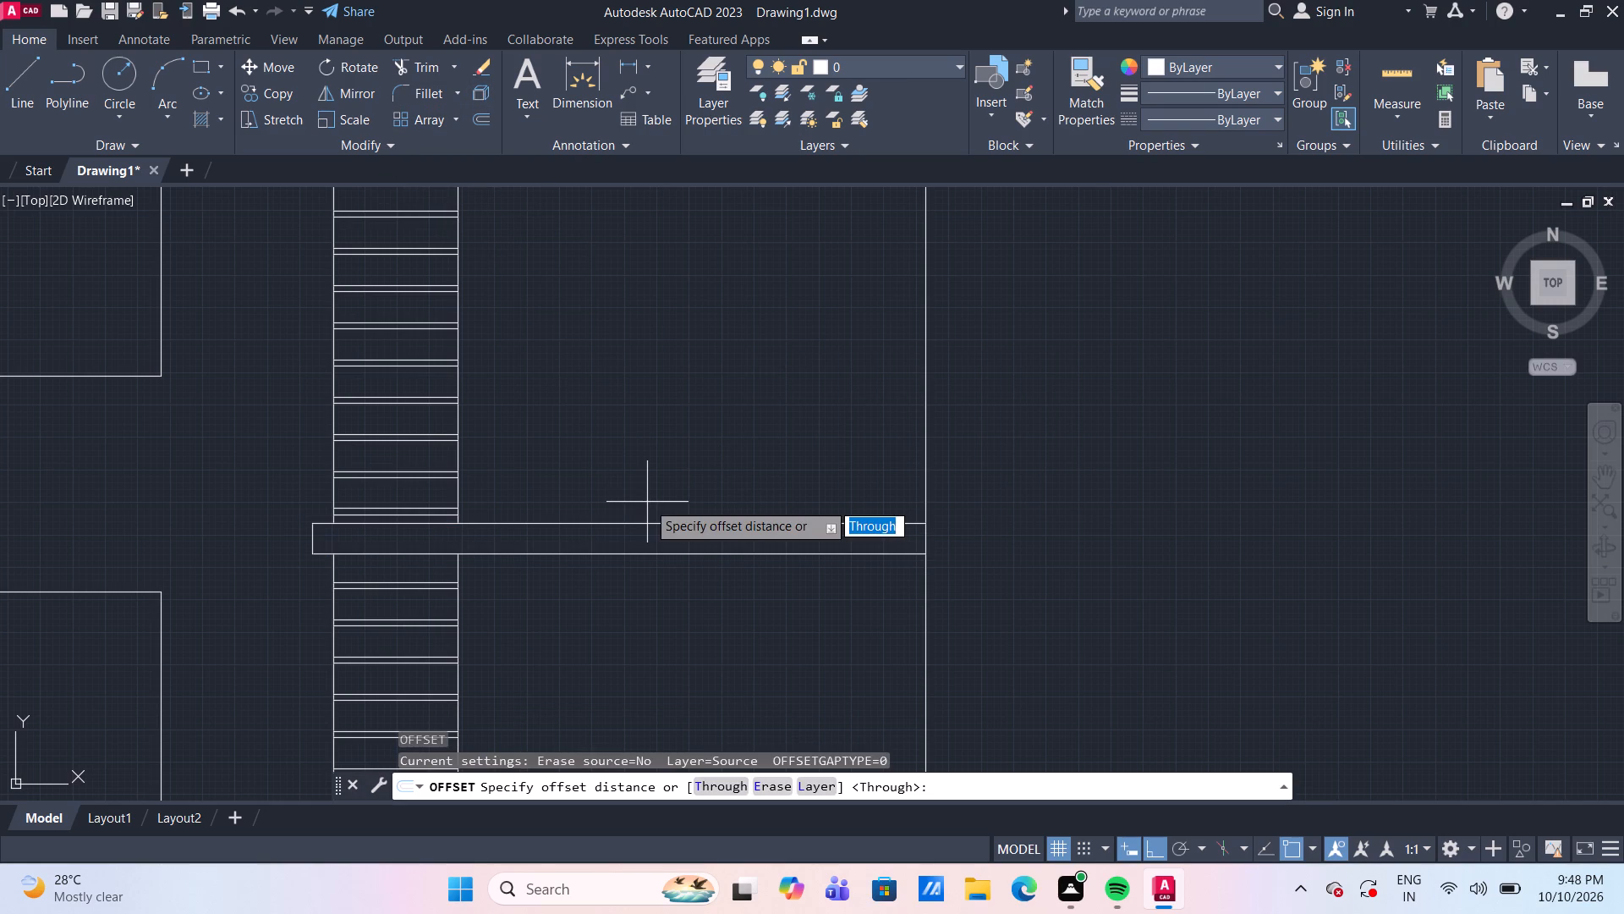
key("space")
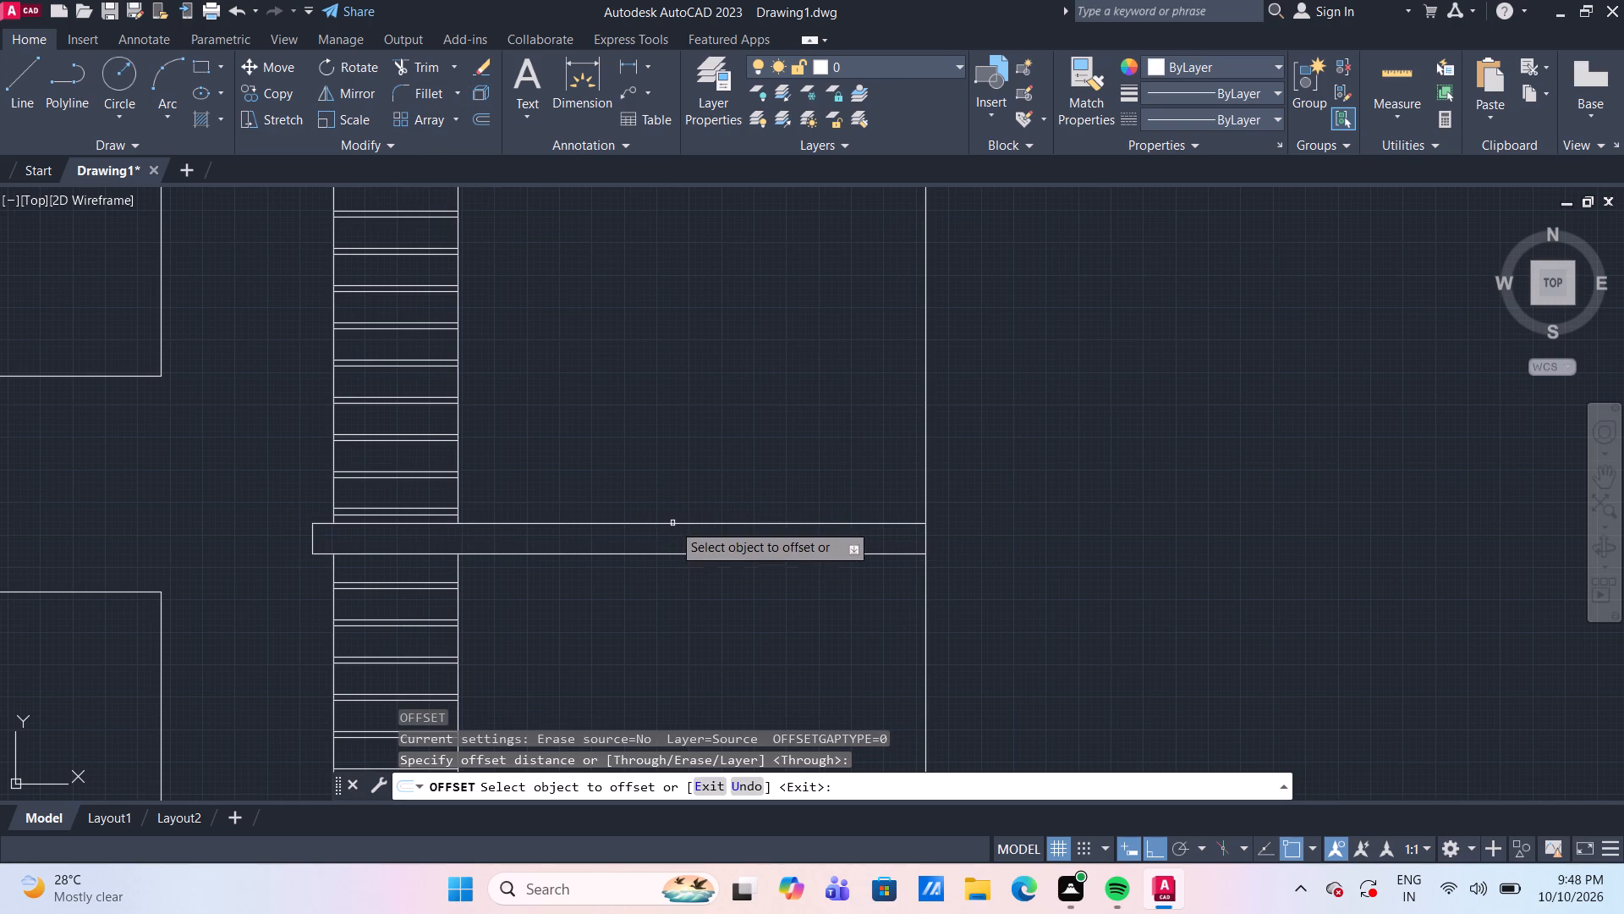
left_click(672, 523)
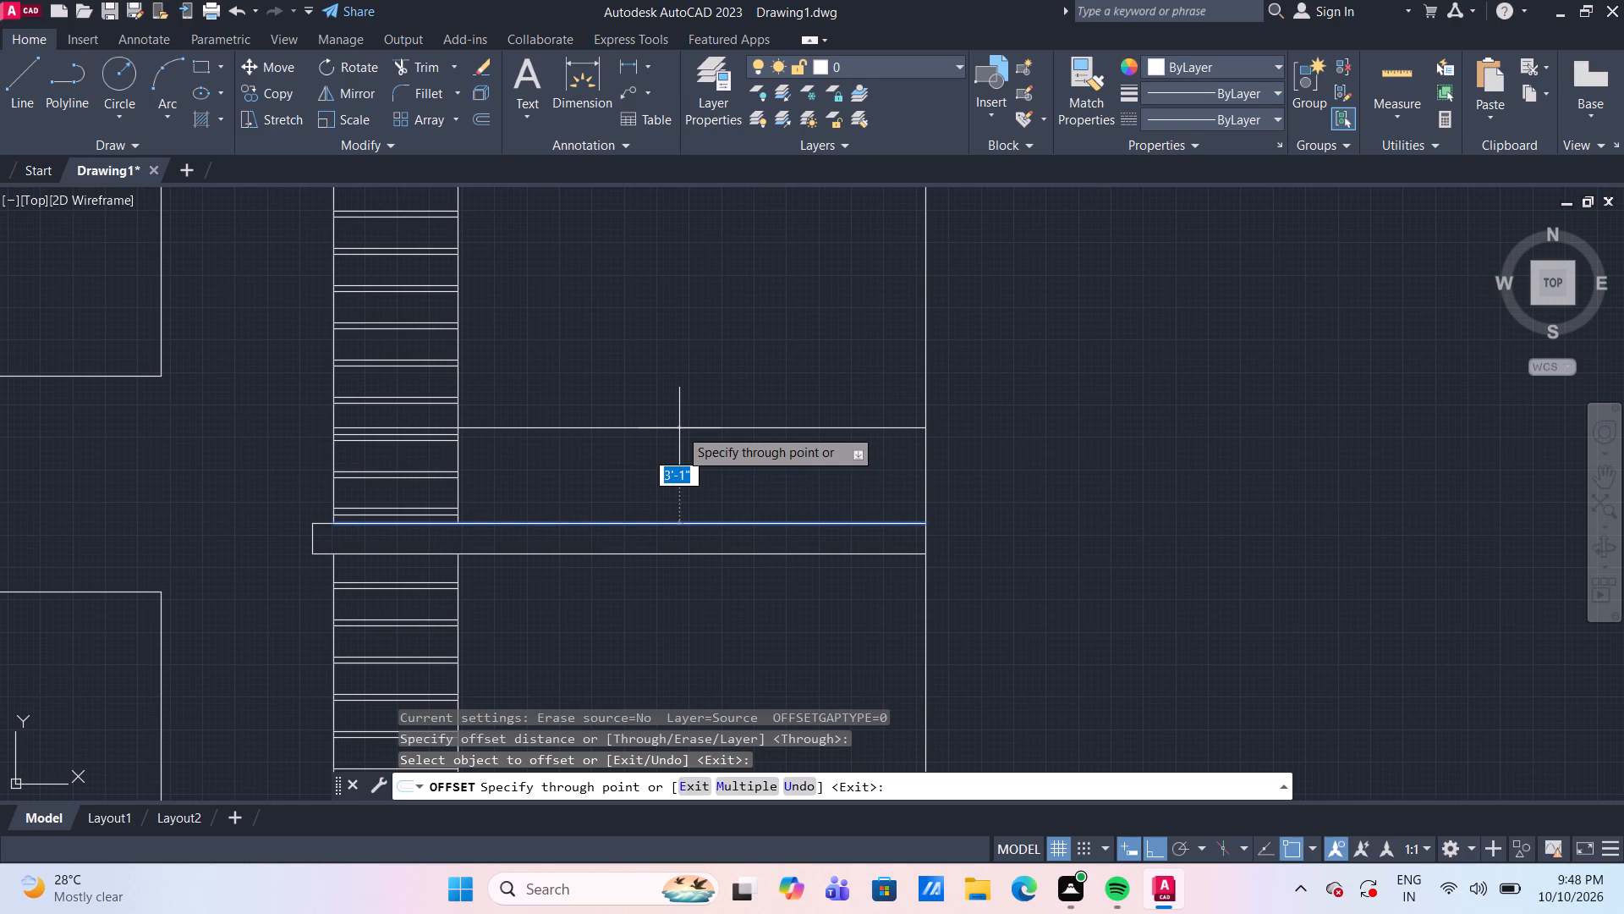
key("3")
key("apostrophe")
key("Return")
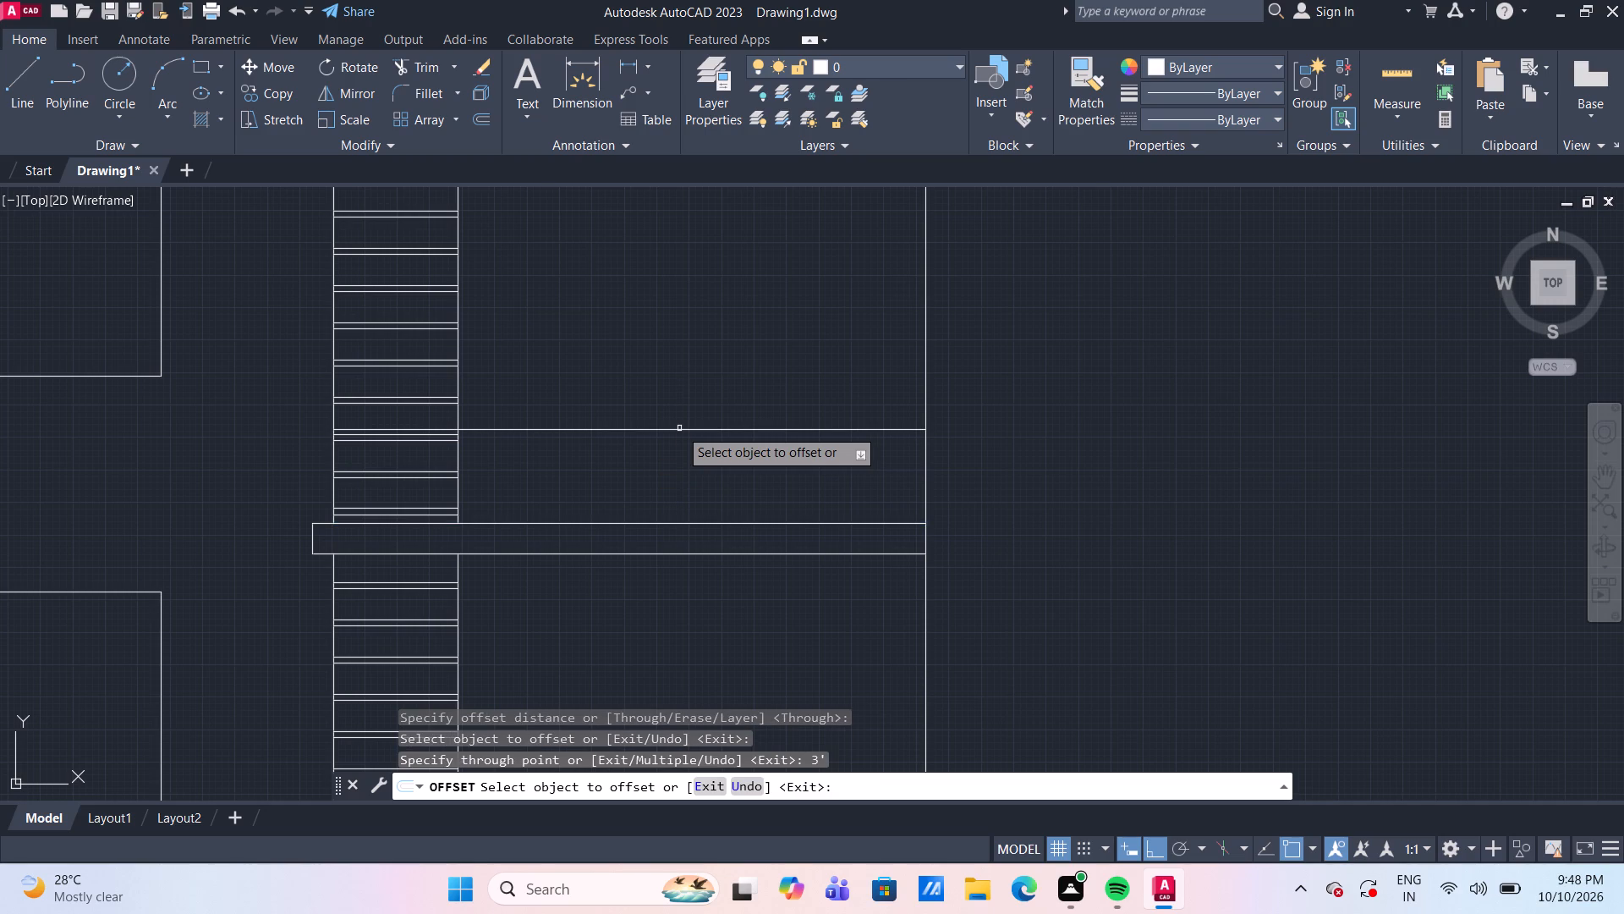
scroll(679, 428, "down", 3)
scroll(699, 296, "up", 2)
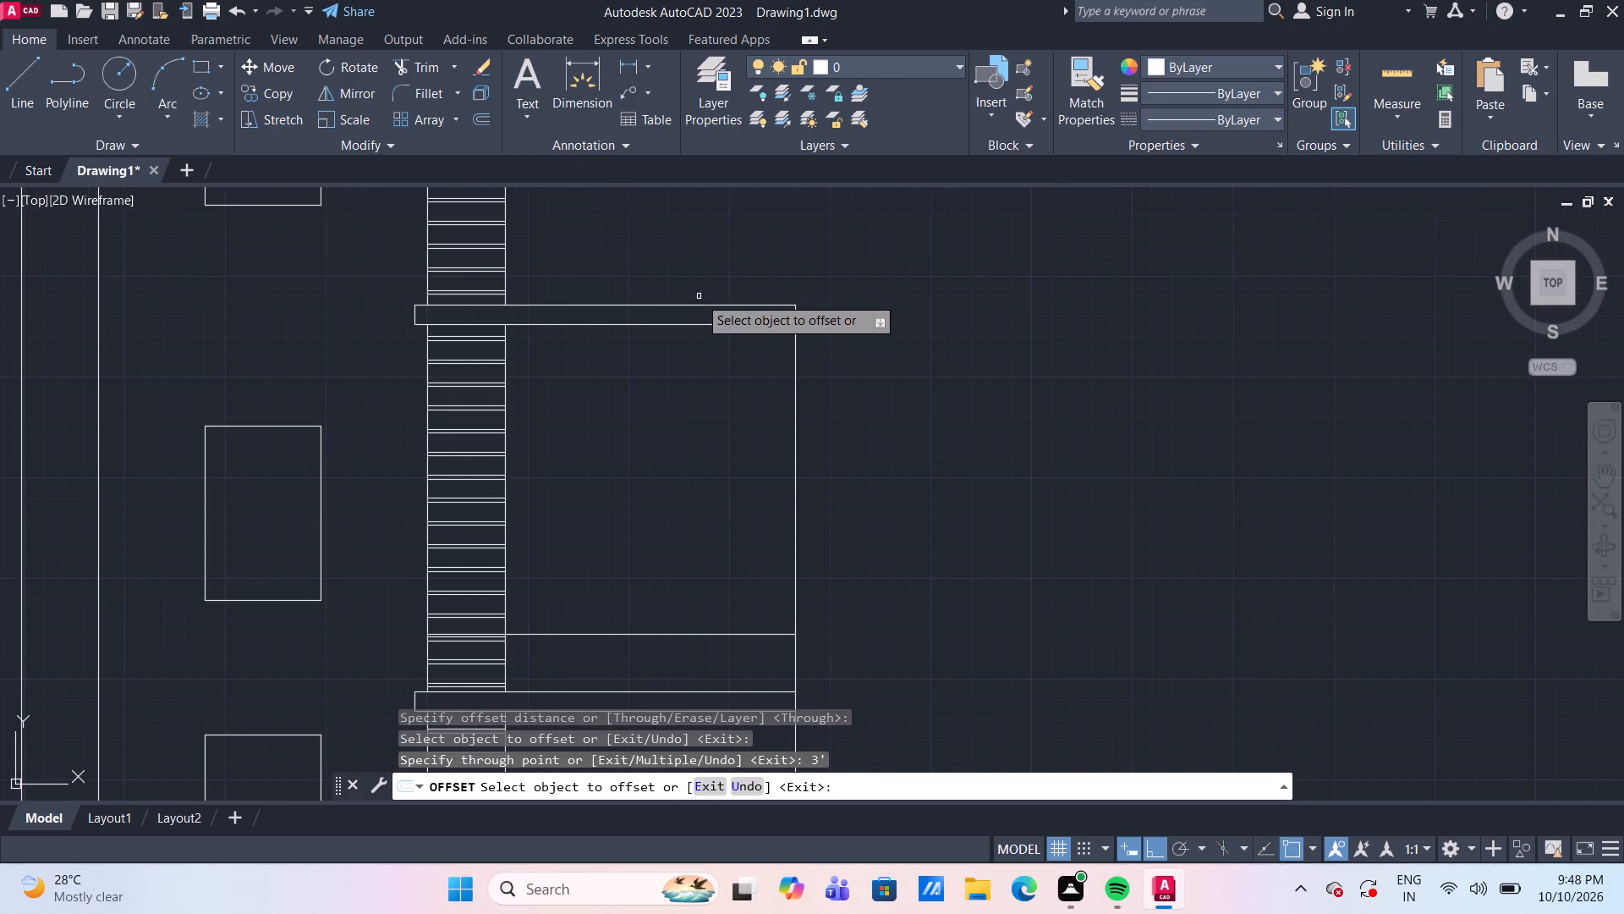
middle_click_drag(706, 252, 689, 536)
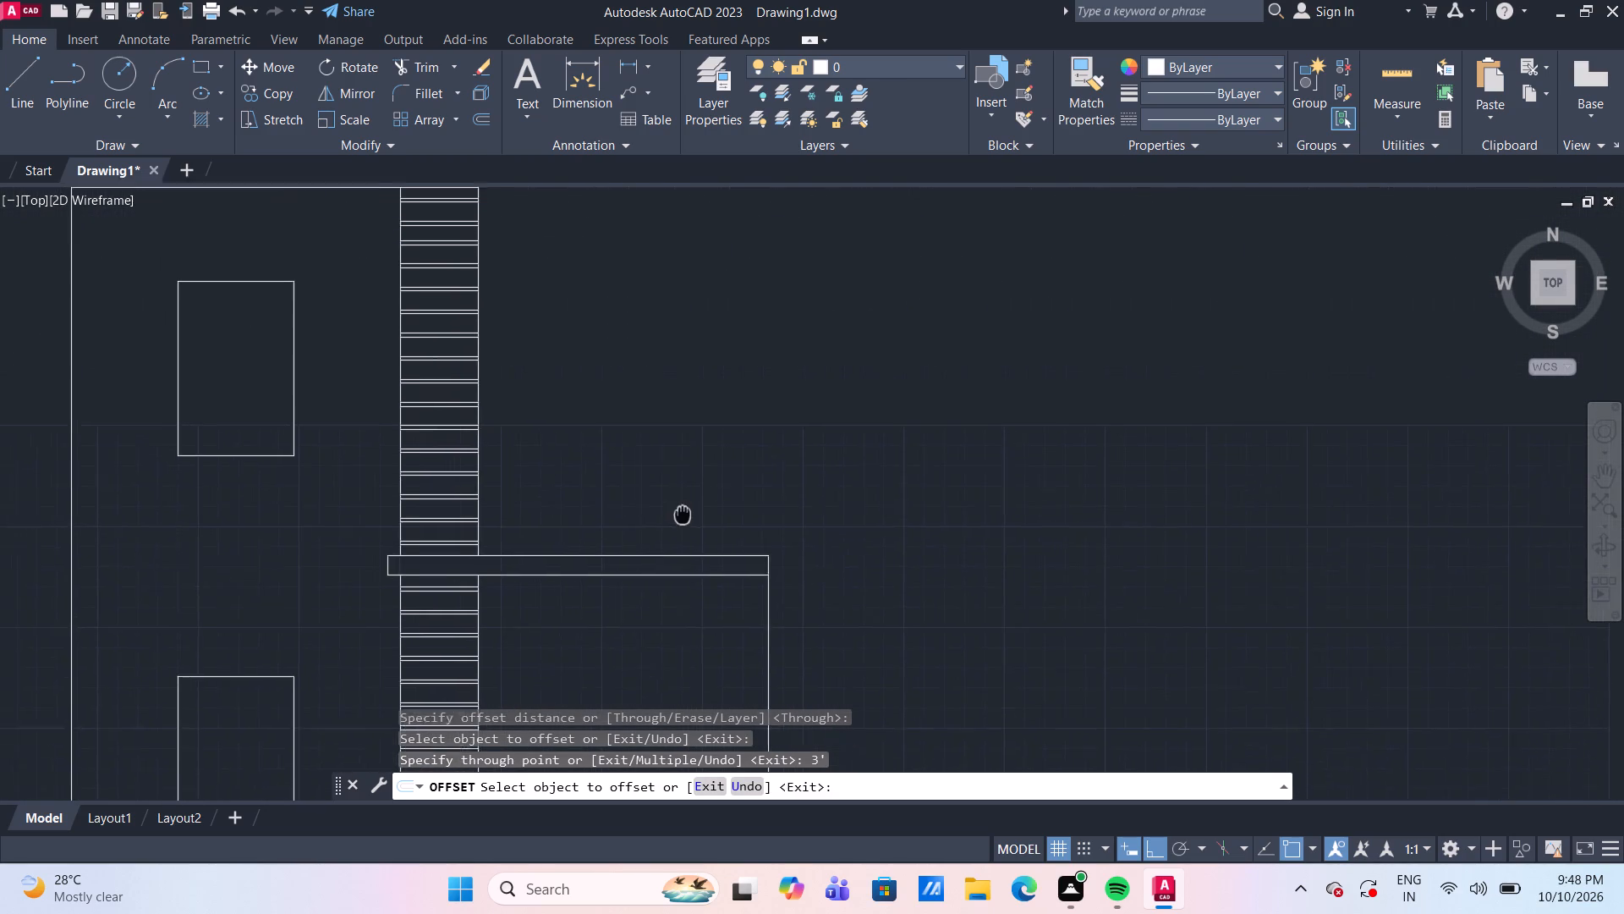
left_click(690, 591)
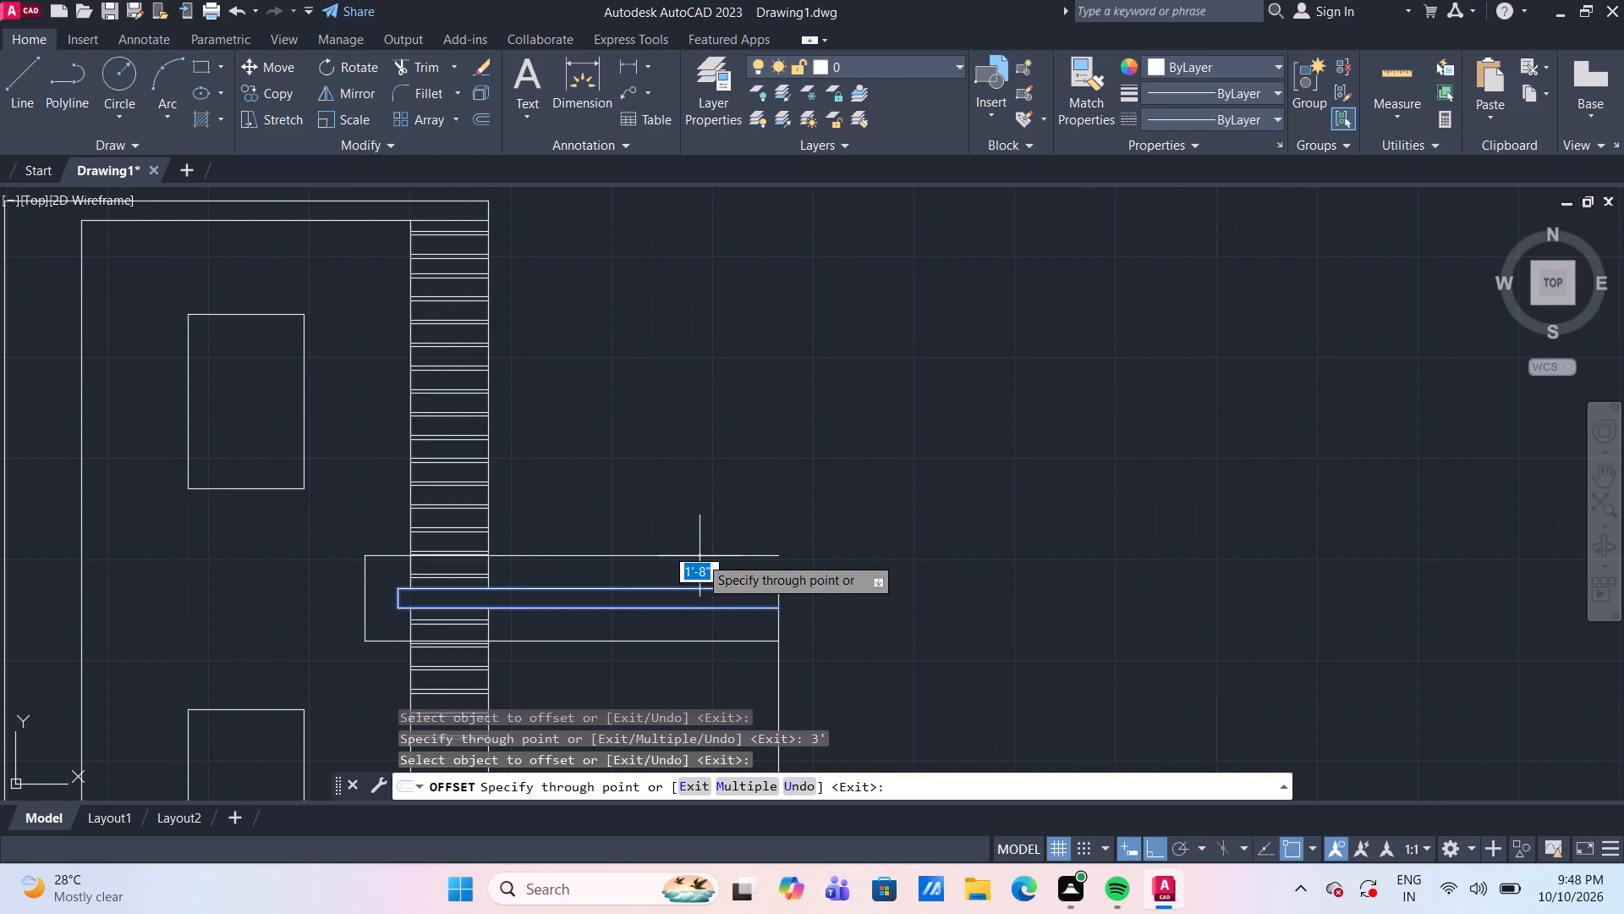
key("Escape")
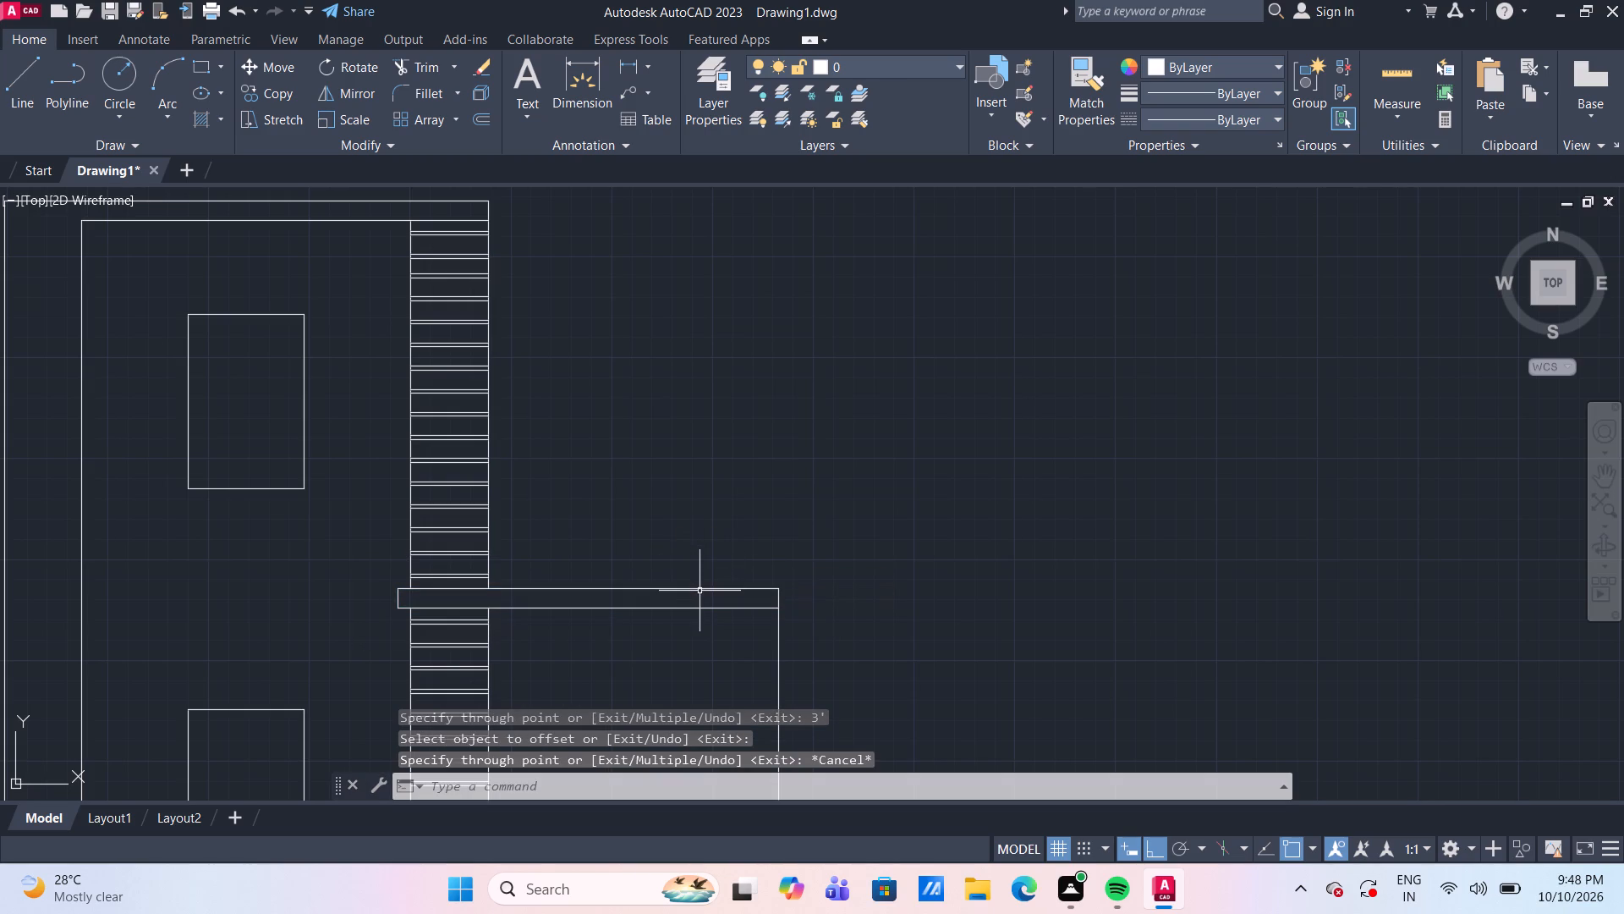
Explode the upper crossing band's polyline and offset its upper edge 3' upward.
left_click(700, 591)
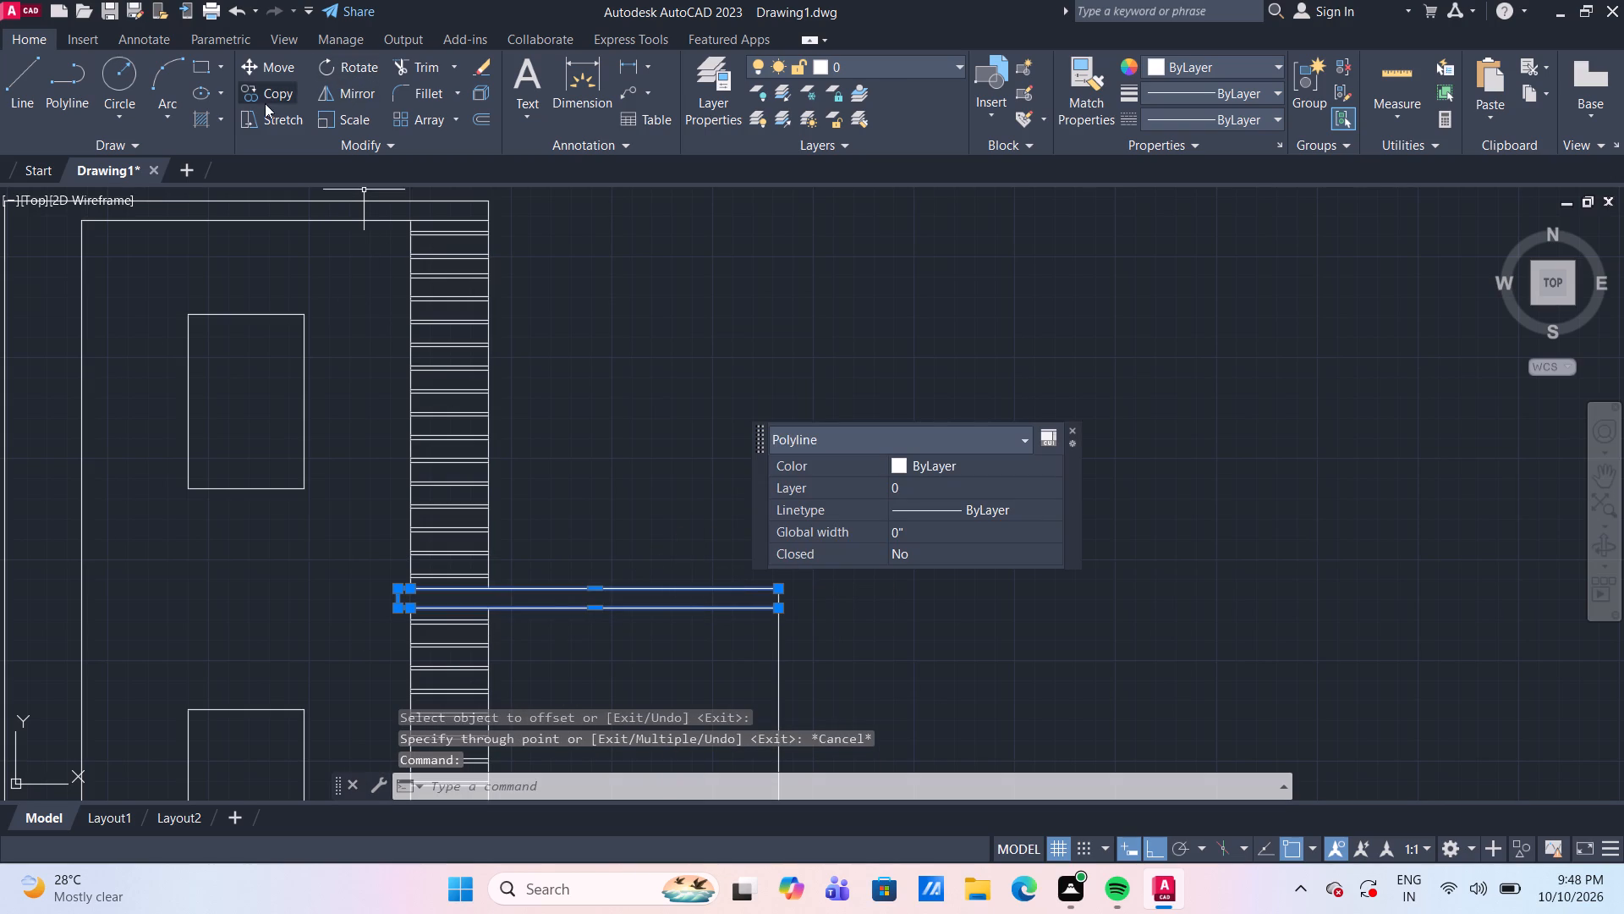
left_click(474, 95)
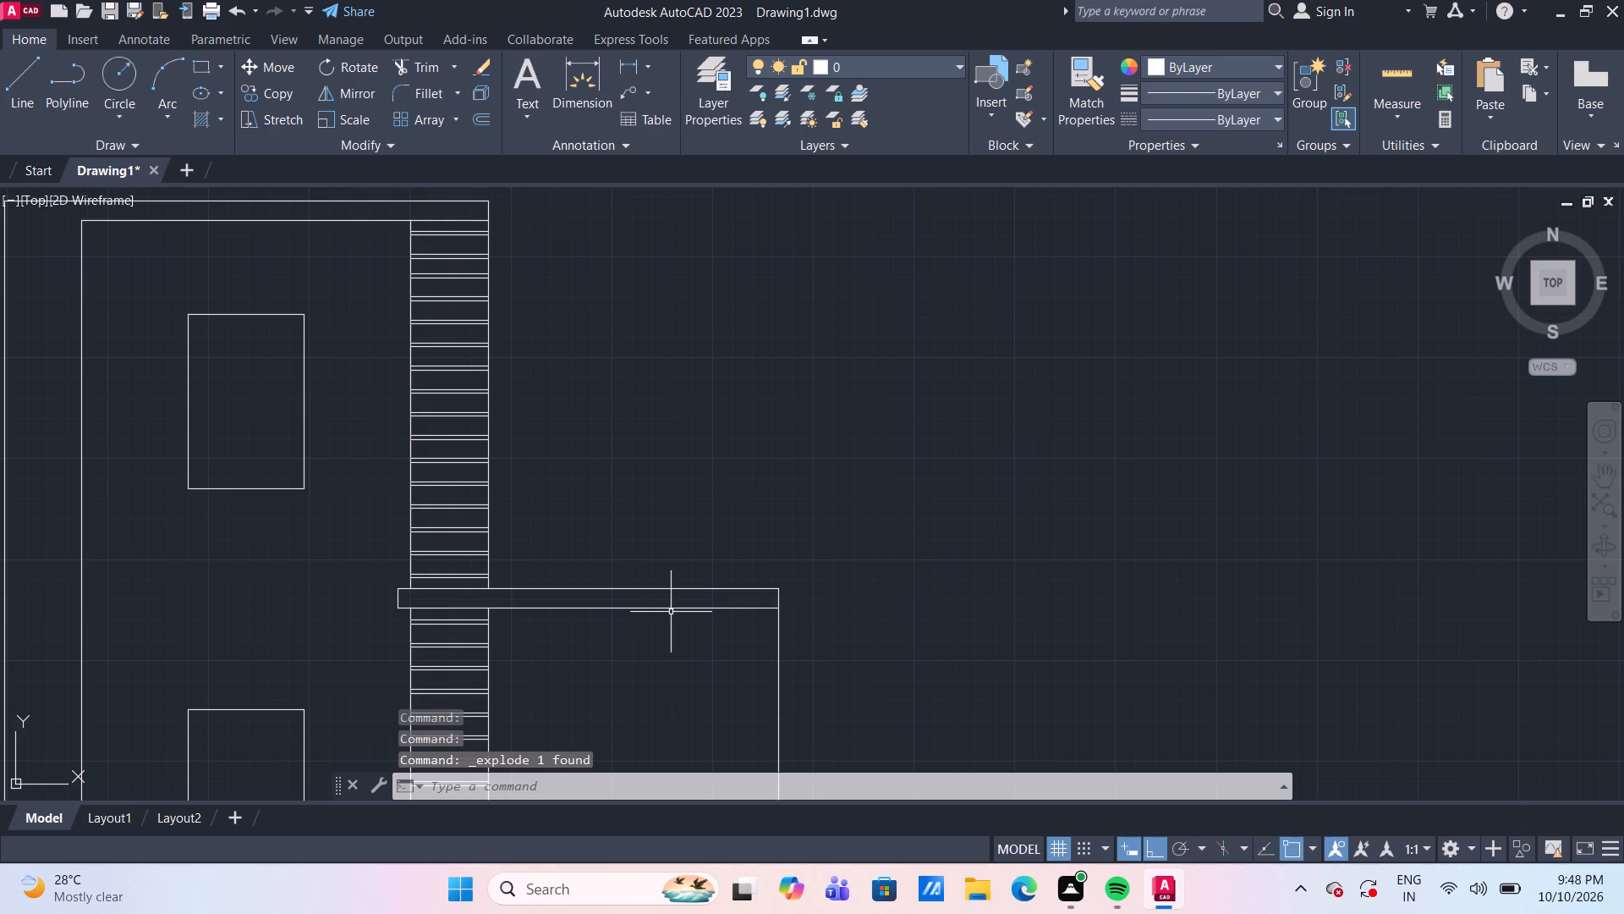
type("o")
key("space")
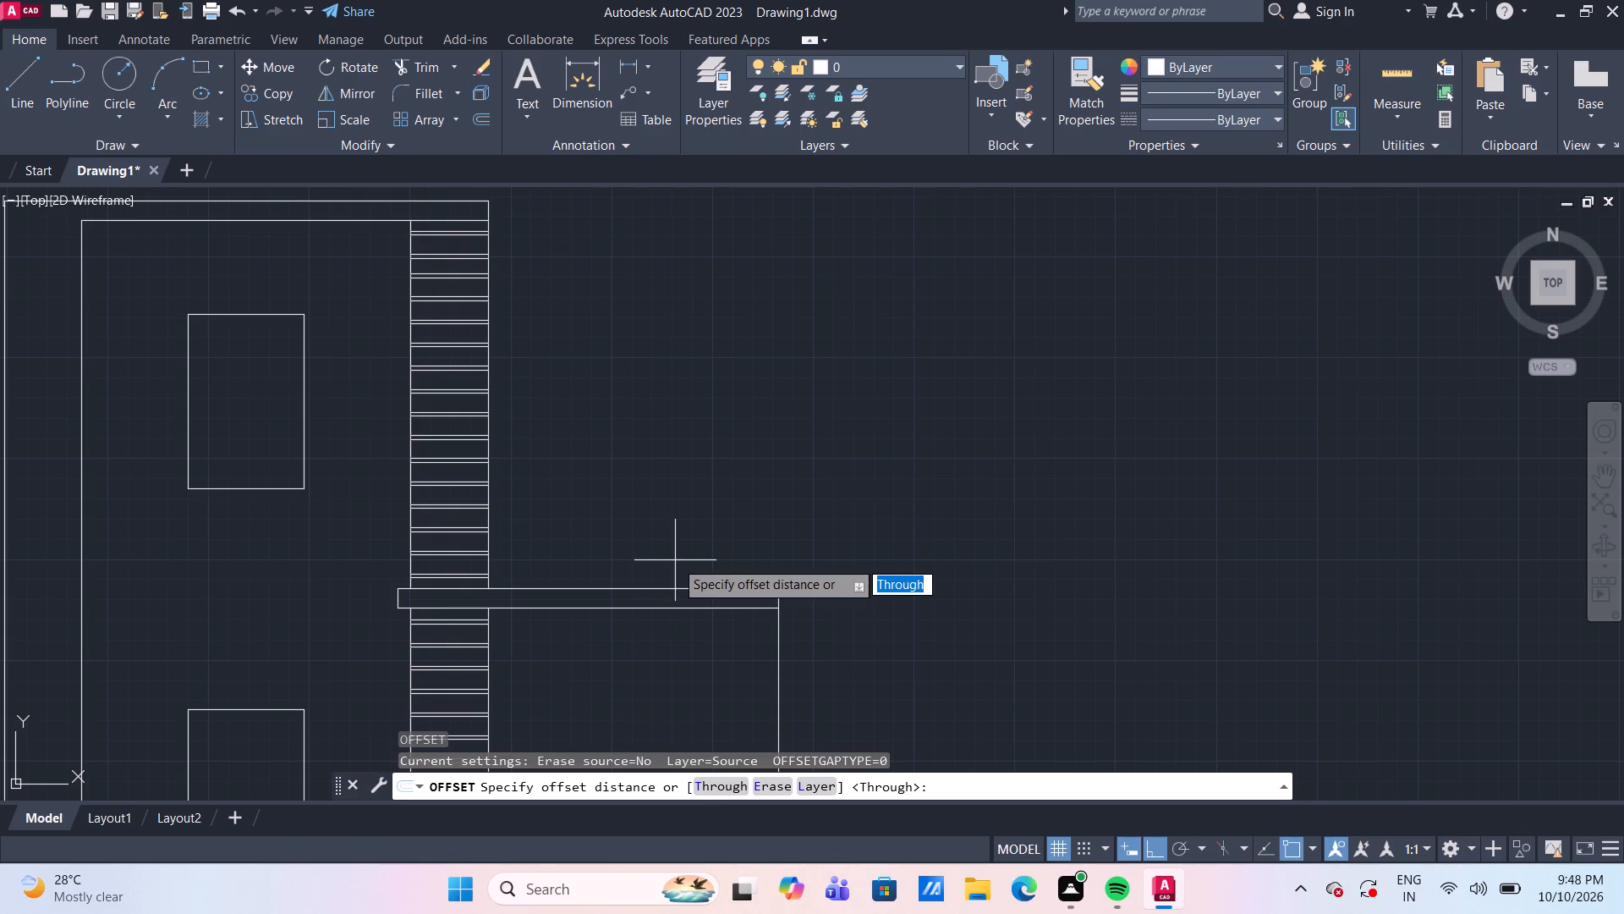
key("space")
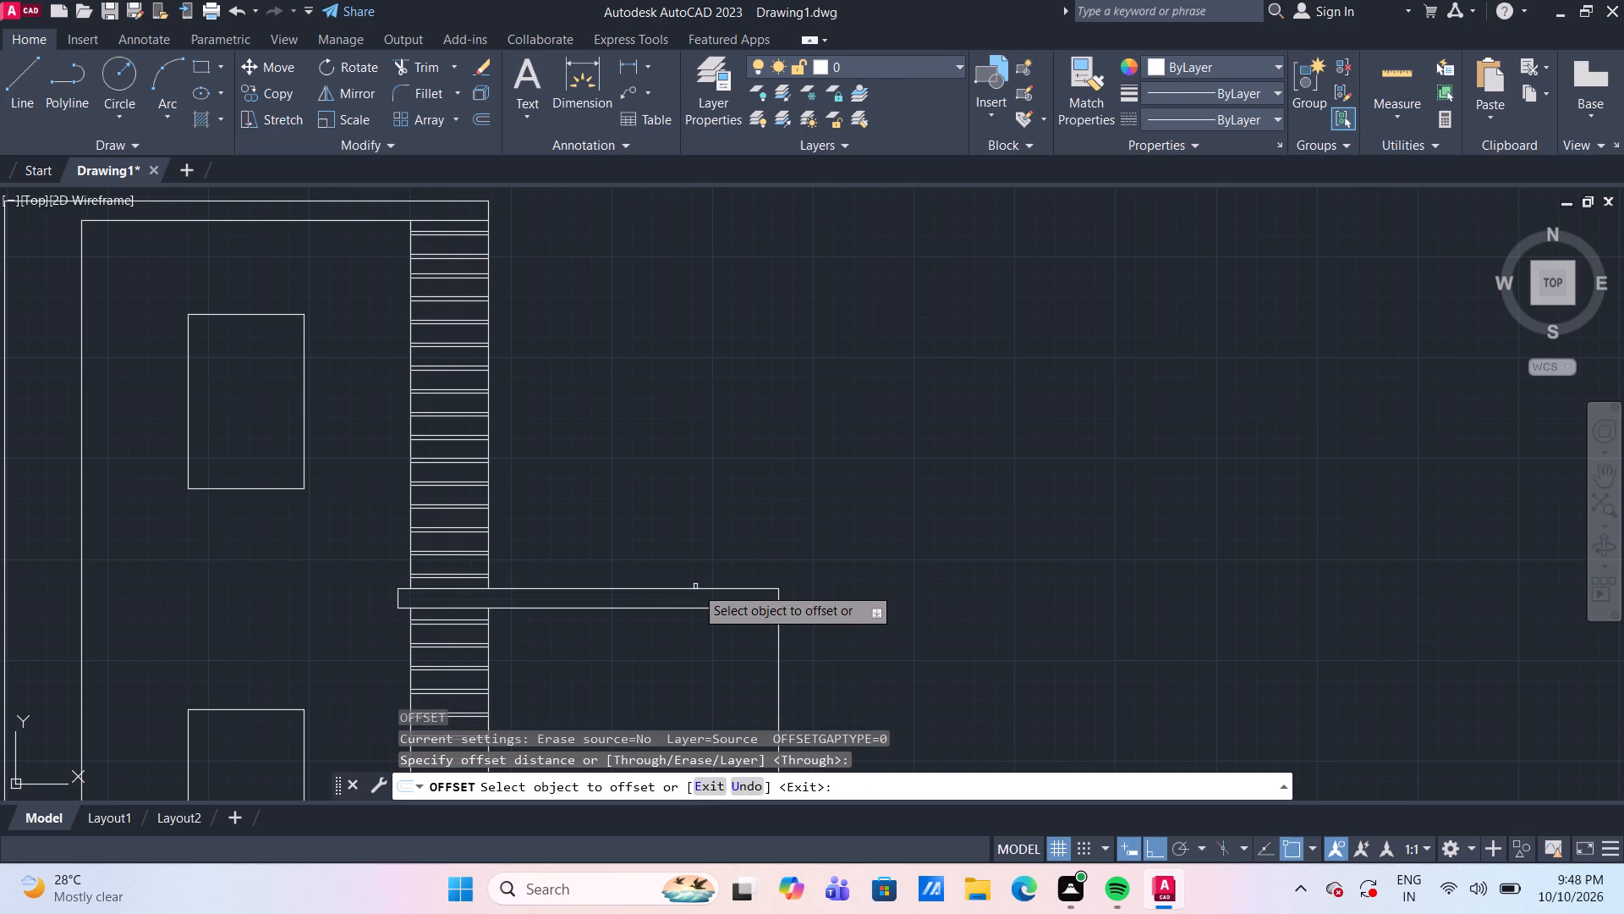
left_click(695, 587)
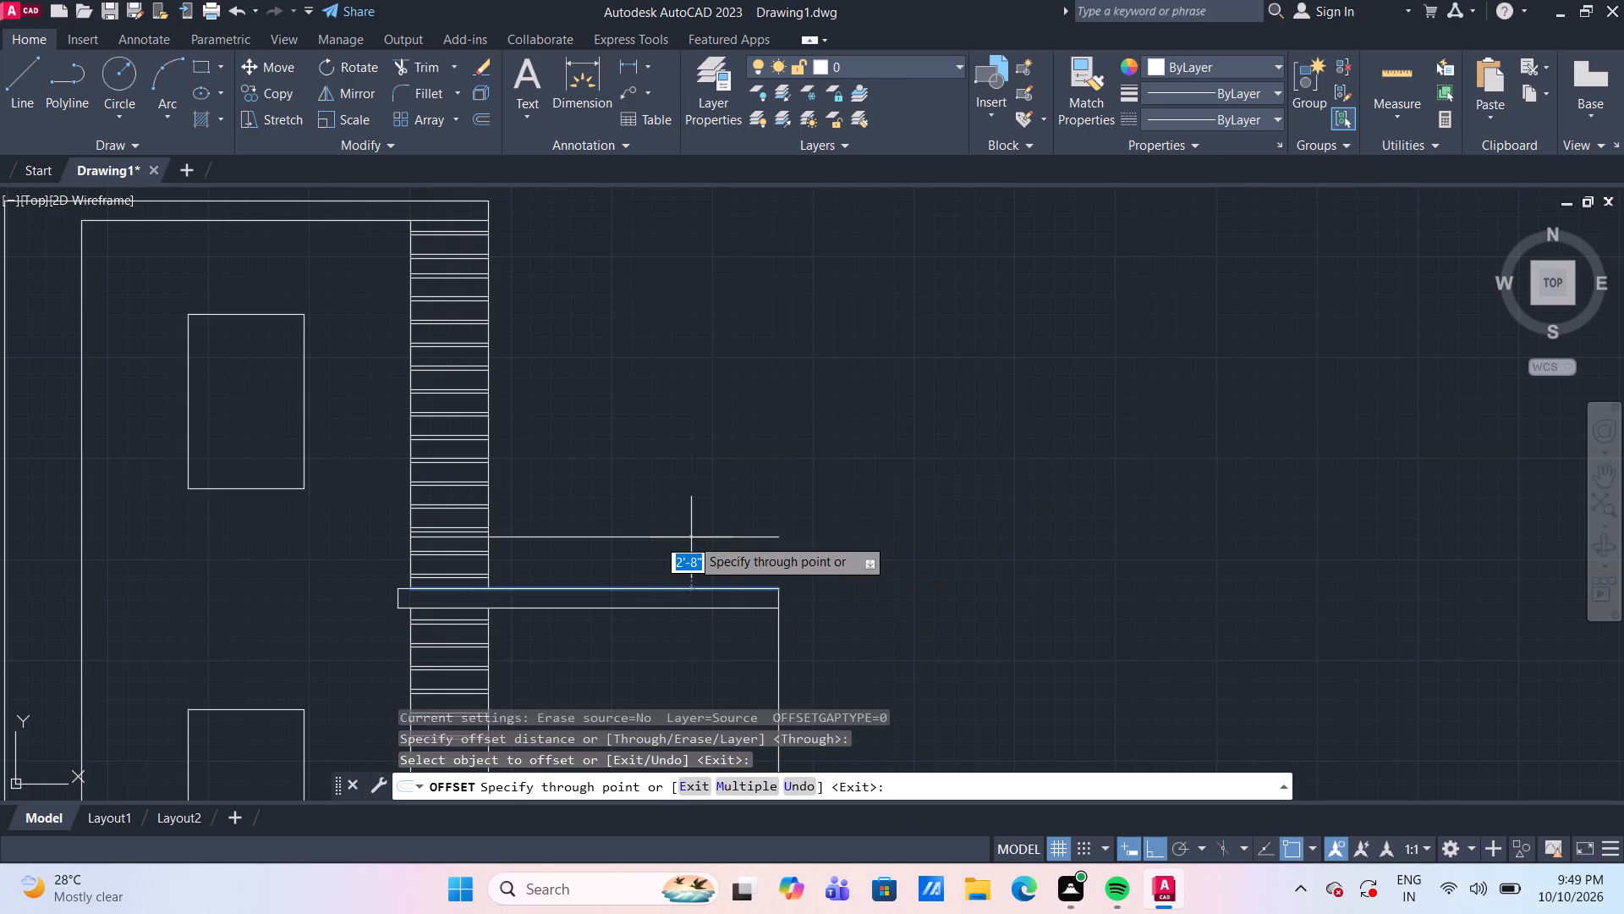
type("3'")
key("Return")
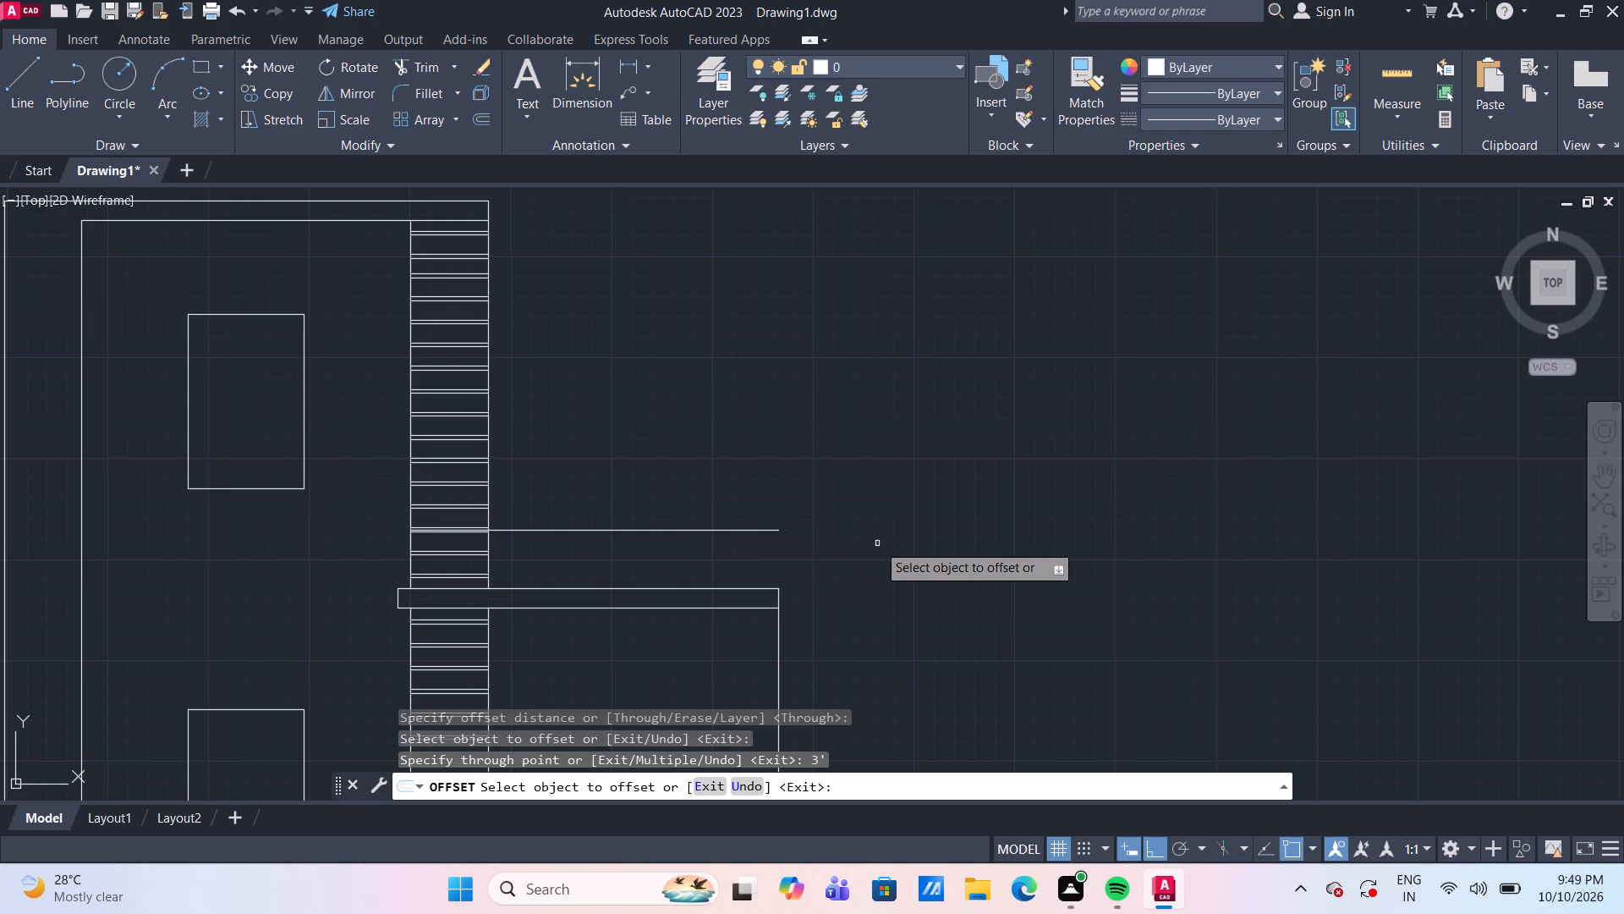
key("Escape")
Extend the plan's right edge line up from the upper crossing band to the end of the 3' offset line.
type("tr")
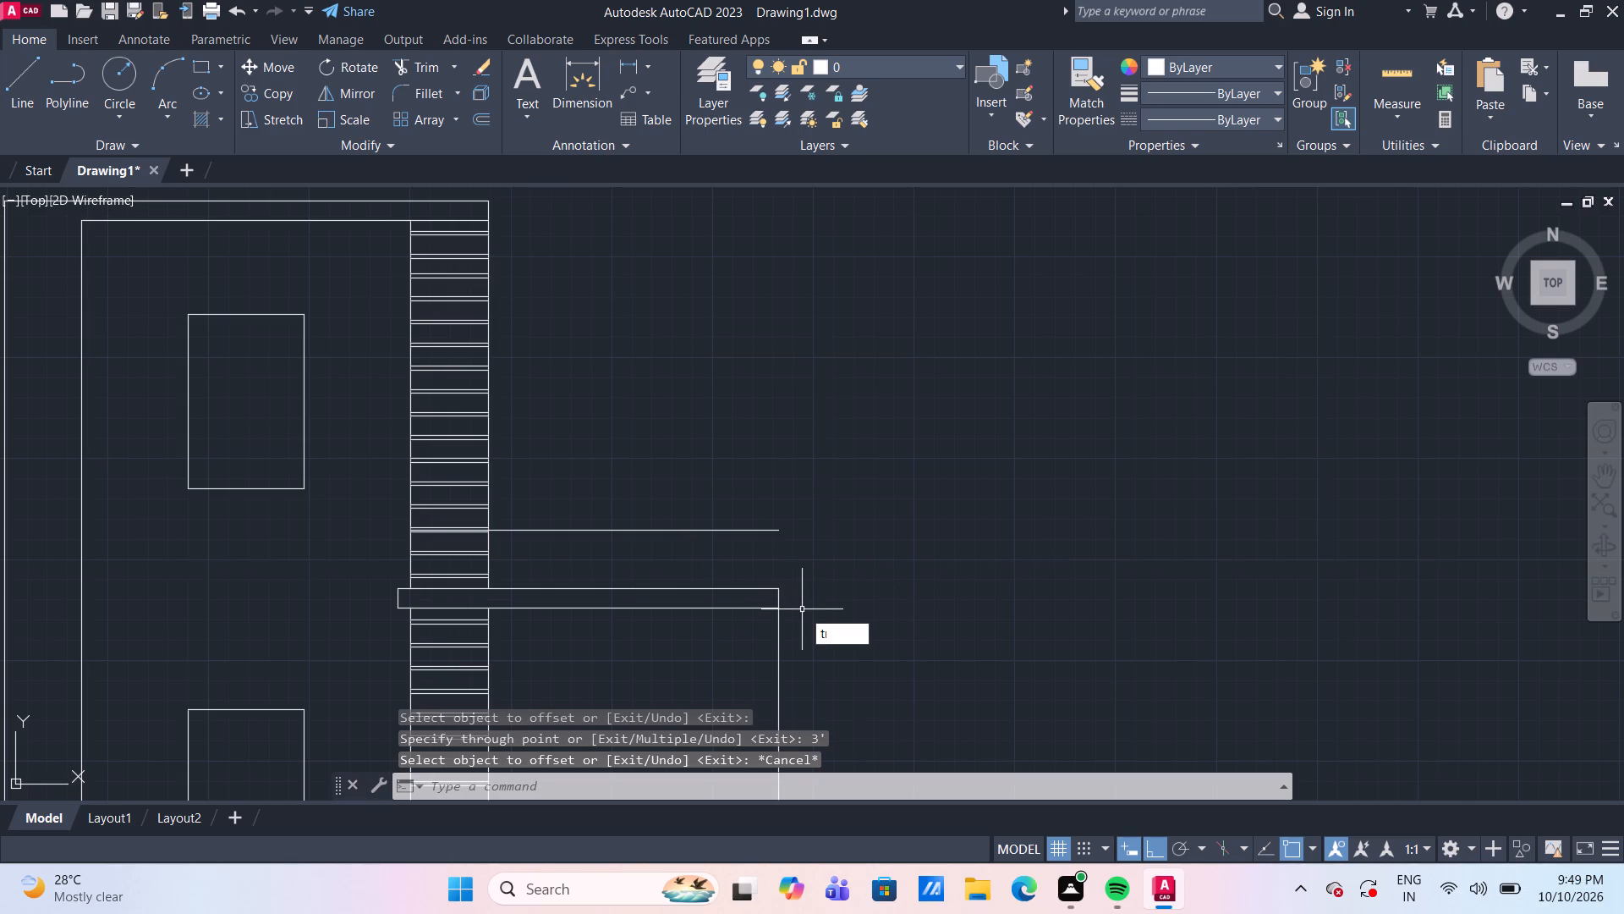
key("space")
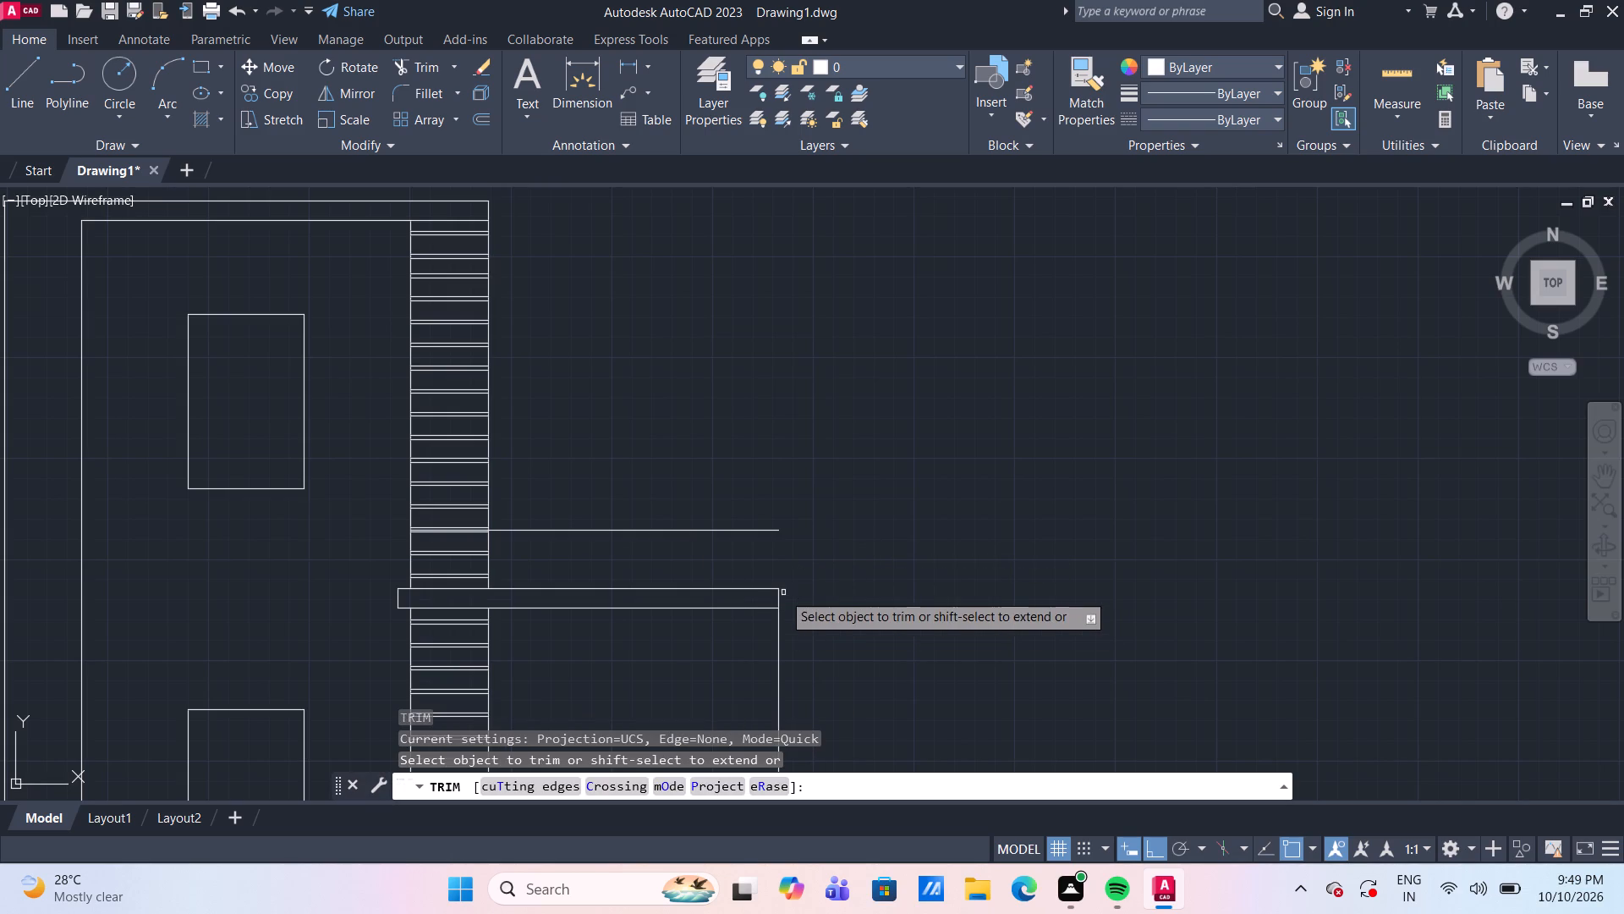
left_click(778, 595, "shift")
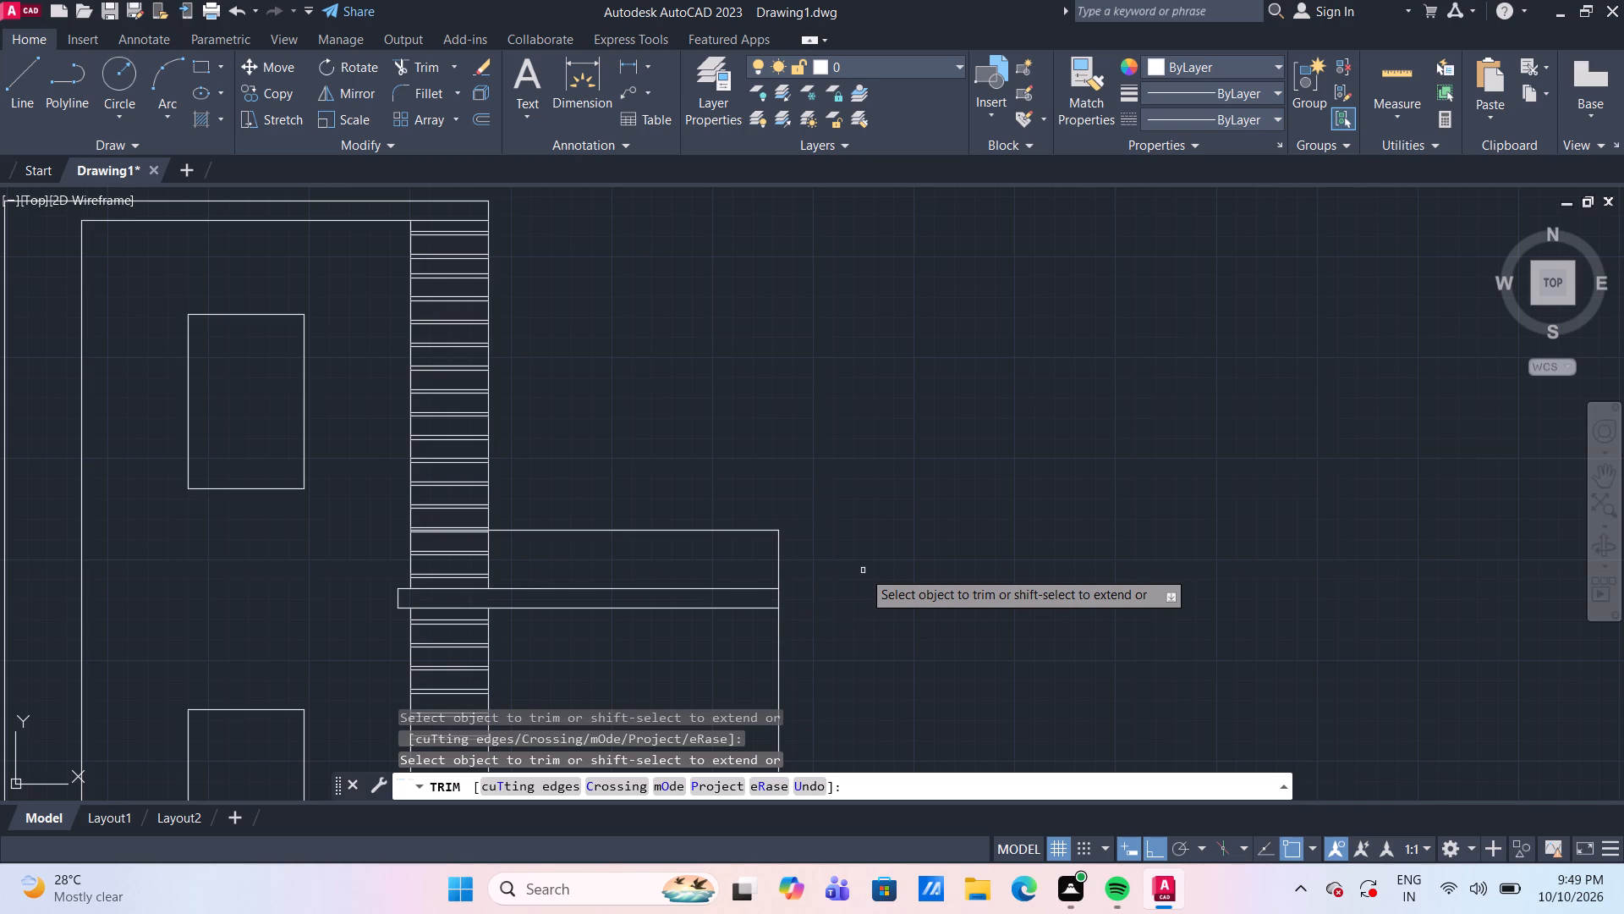
Examine where the offset lines meet the lined strip and how the lower part of the plan is laid out.
scroll(863, 570, "down", 1)
scroll(602, 564, "up", 1)
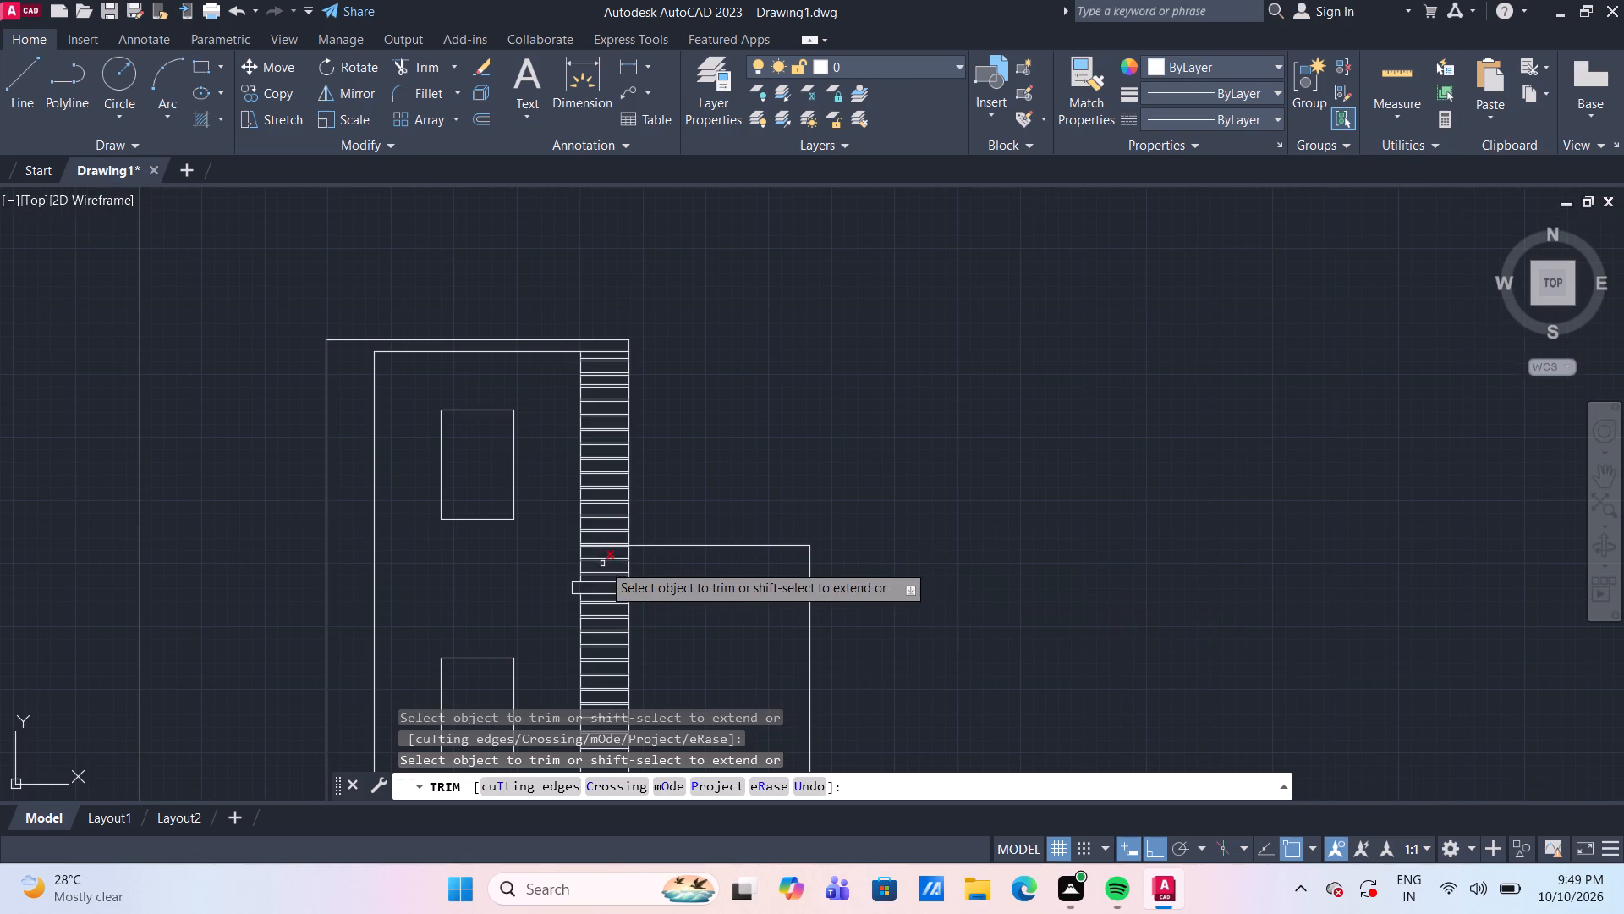
scroll(602, 564, "up", 4)
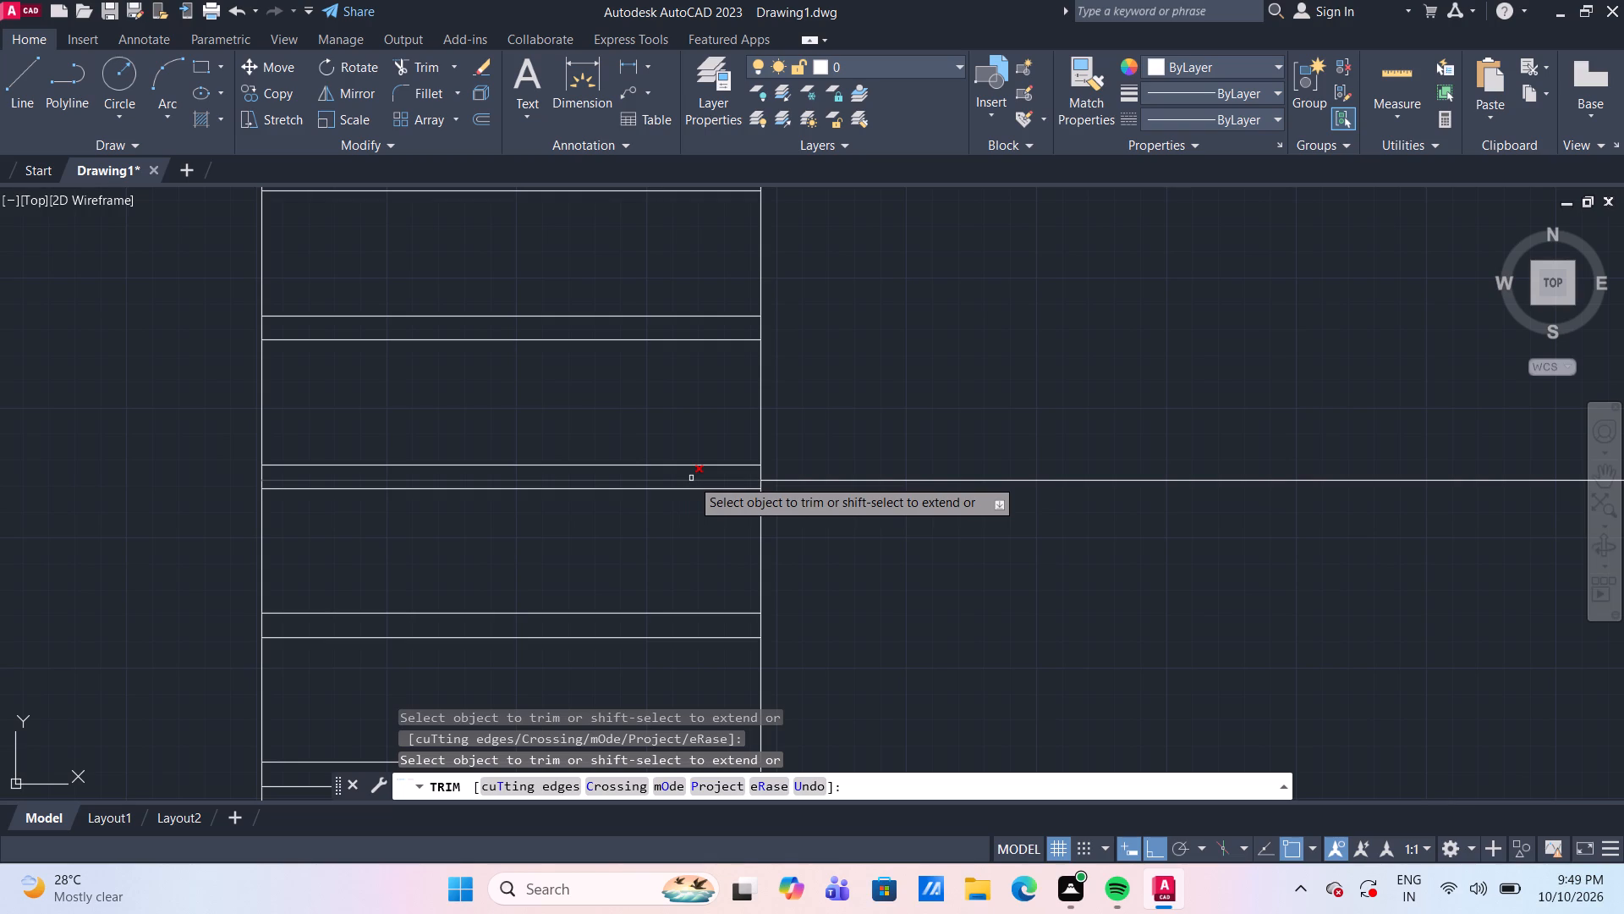
scroll(947, 581, "down", 3)
middle_click_drag(983, 619, 864, 434)
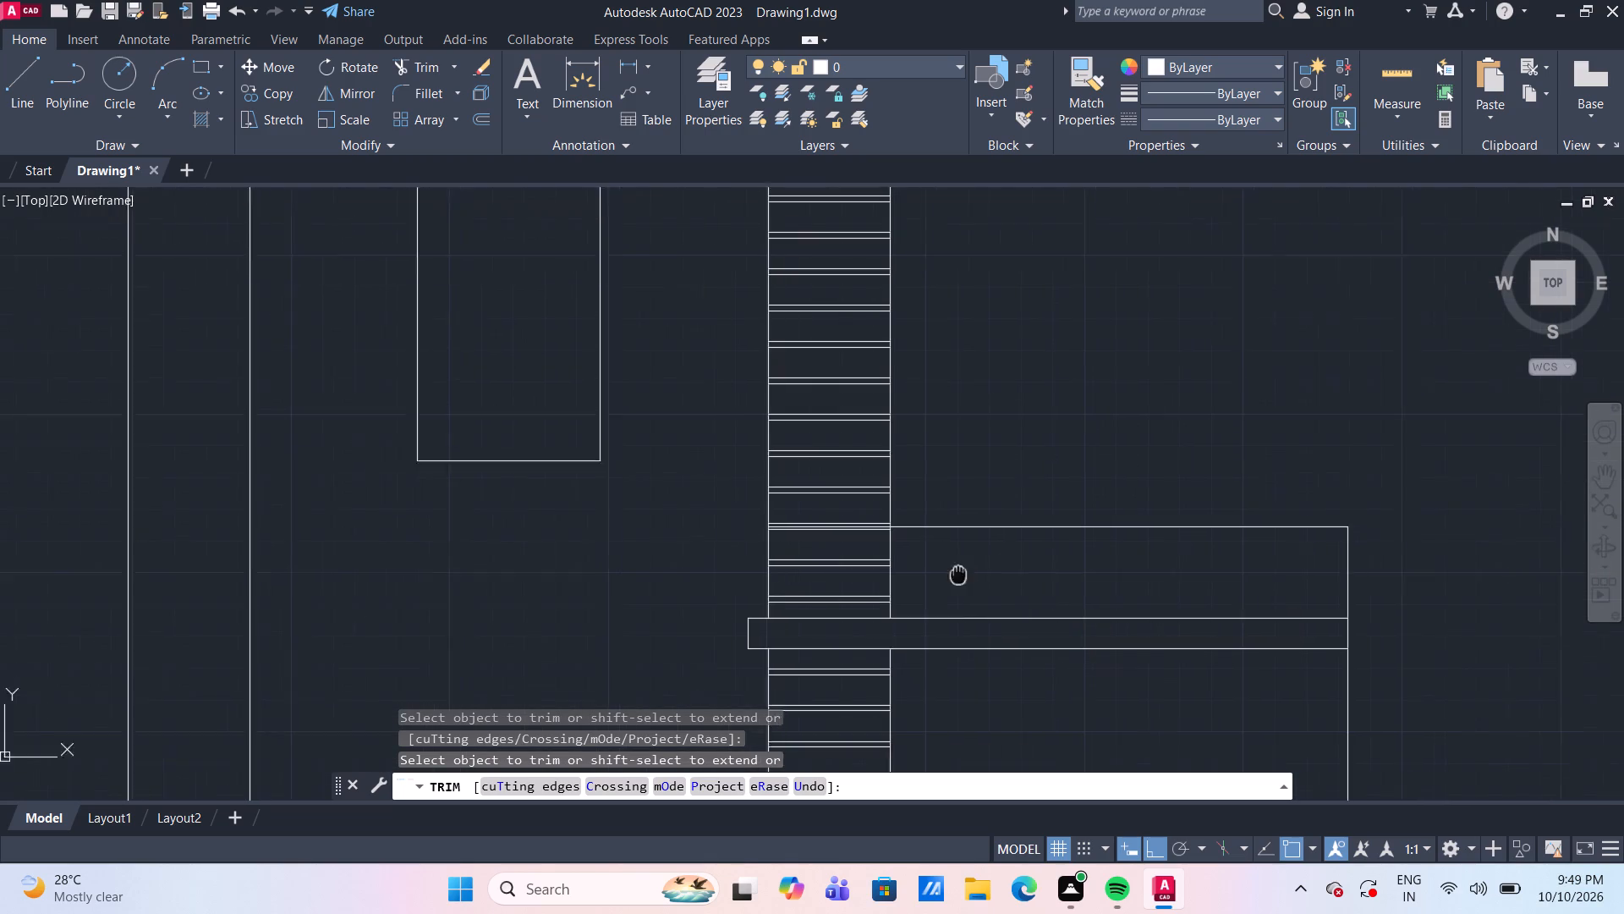
middle_click_drag(864, 434, 822, 357)
scroll(822, 357, "down", 3)
scroll(900, 630, "up", 1)
middle_click_drag(835, 630, 865, 536)
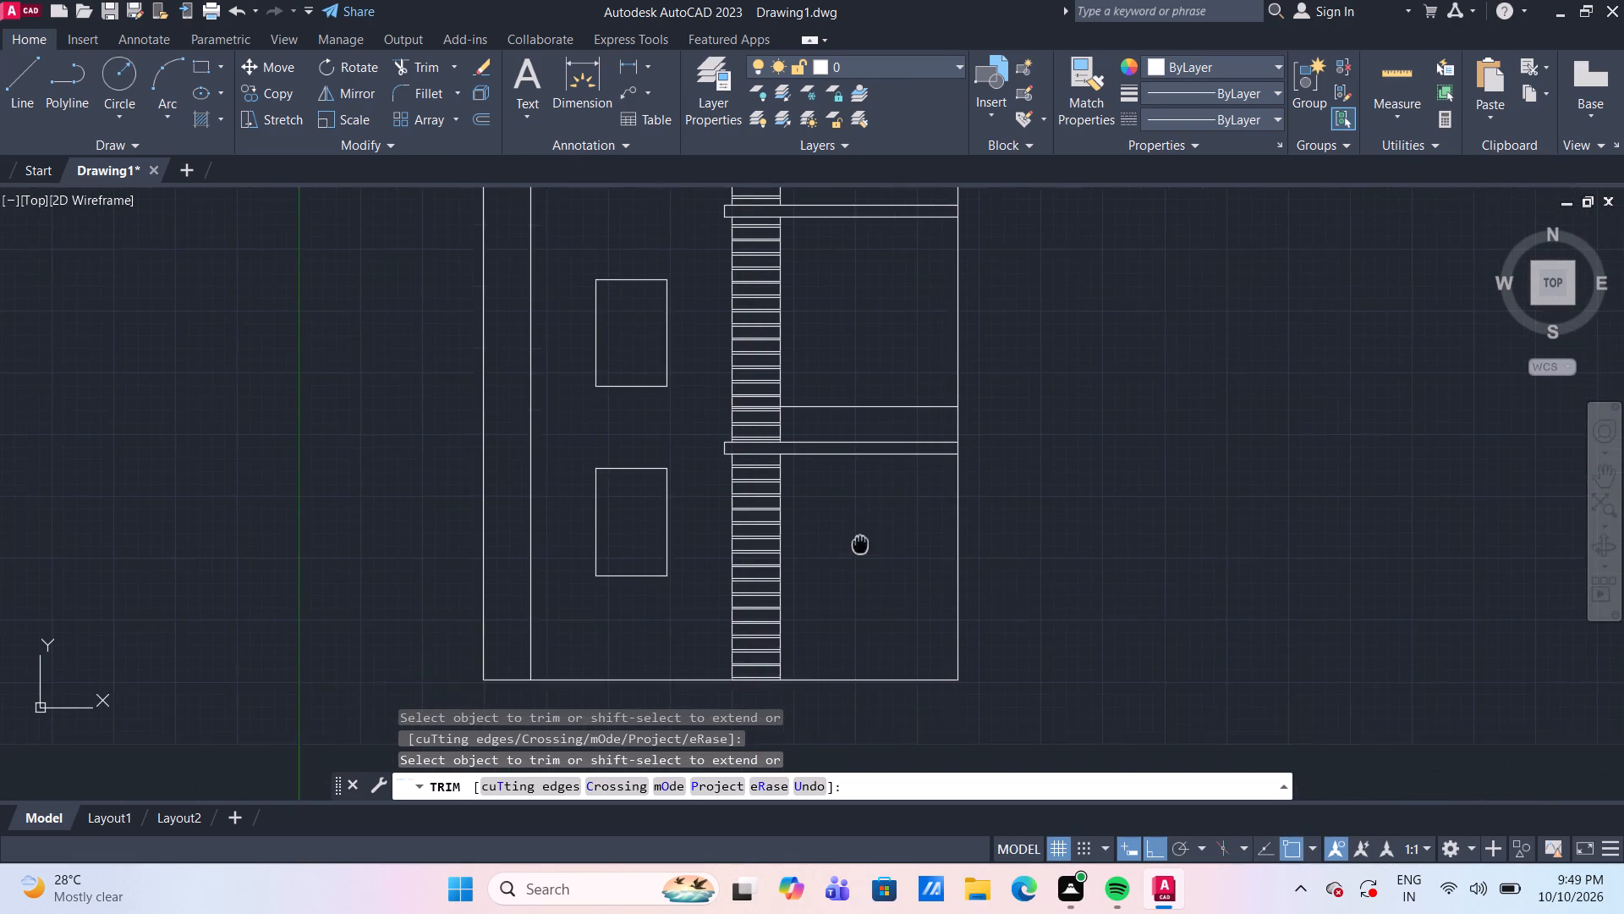
middle_click_drag(865, 536, 897, 507)
scroll(897, 507, "up", 1)
scroll(897, 507, "down", 1)
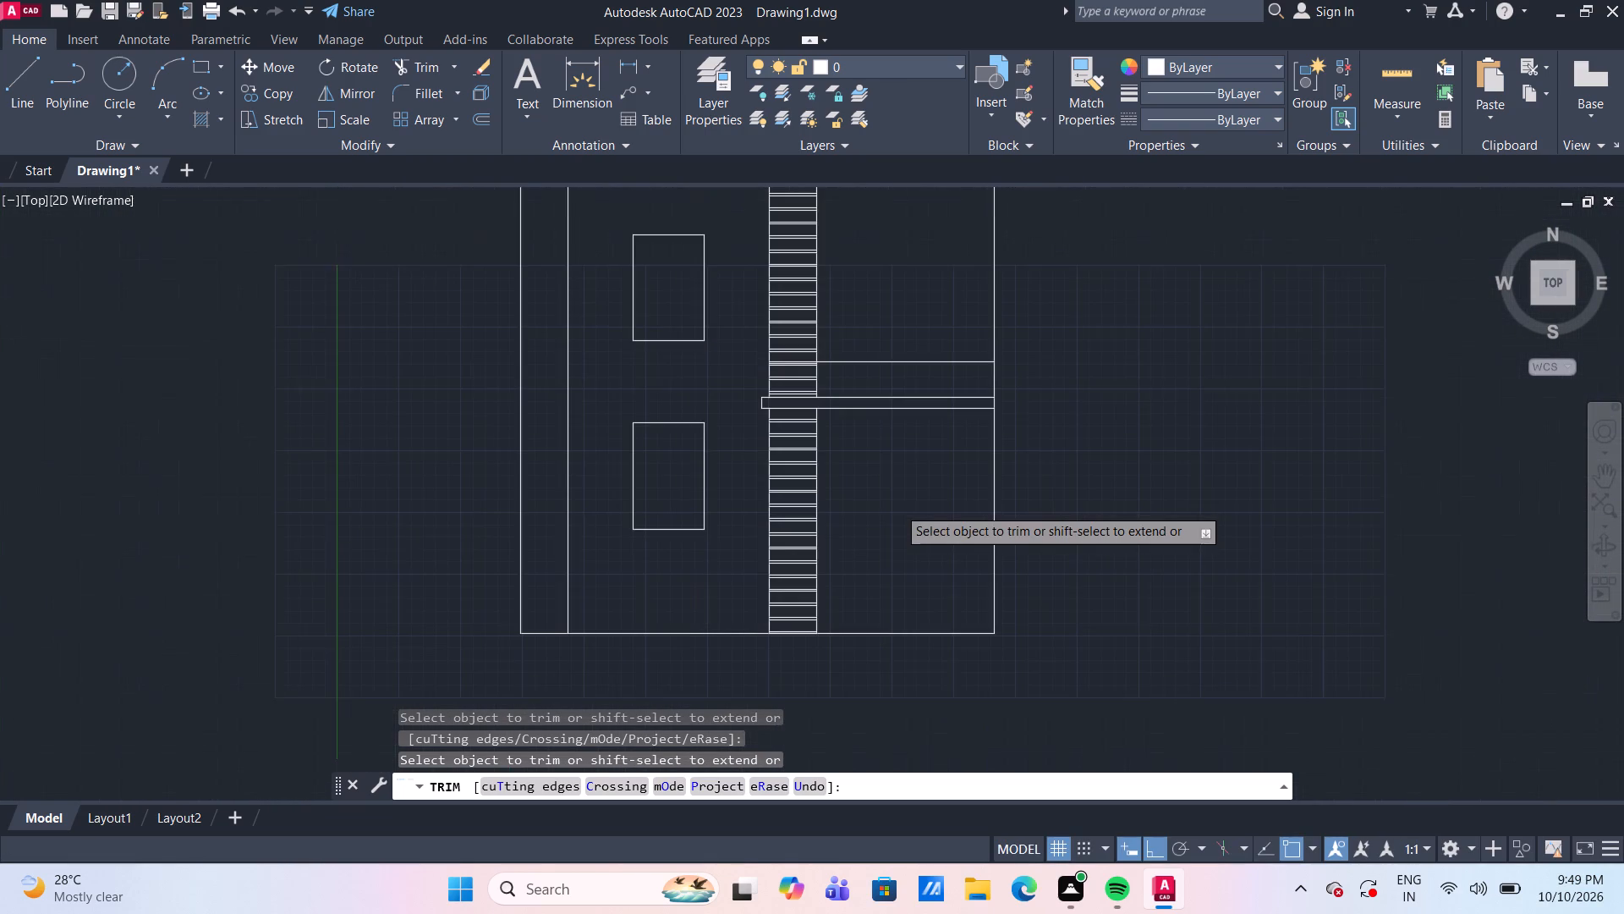
middle_click_drag(898, 507, 878, 467)
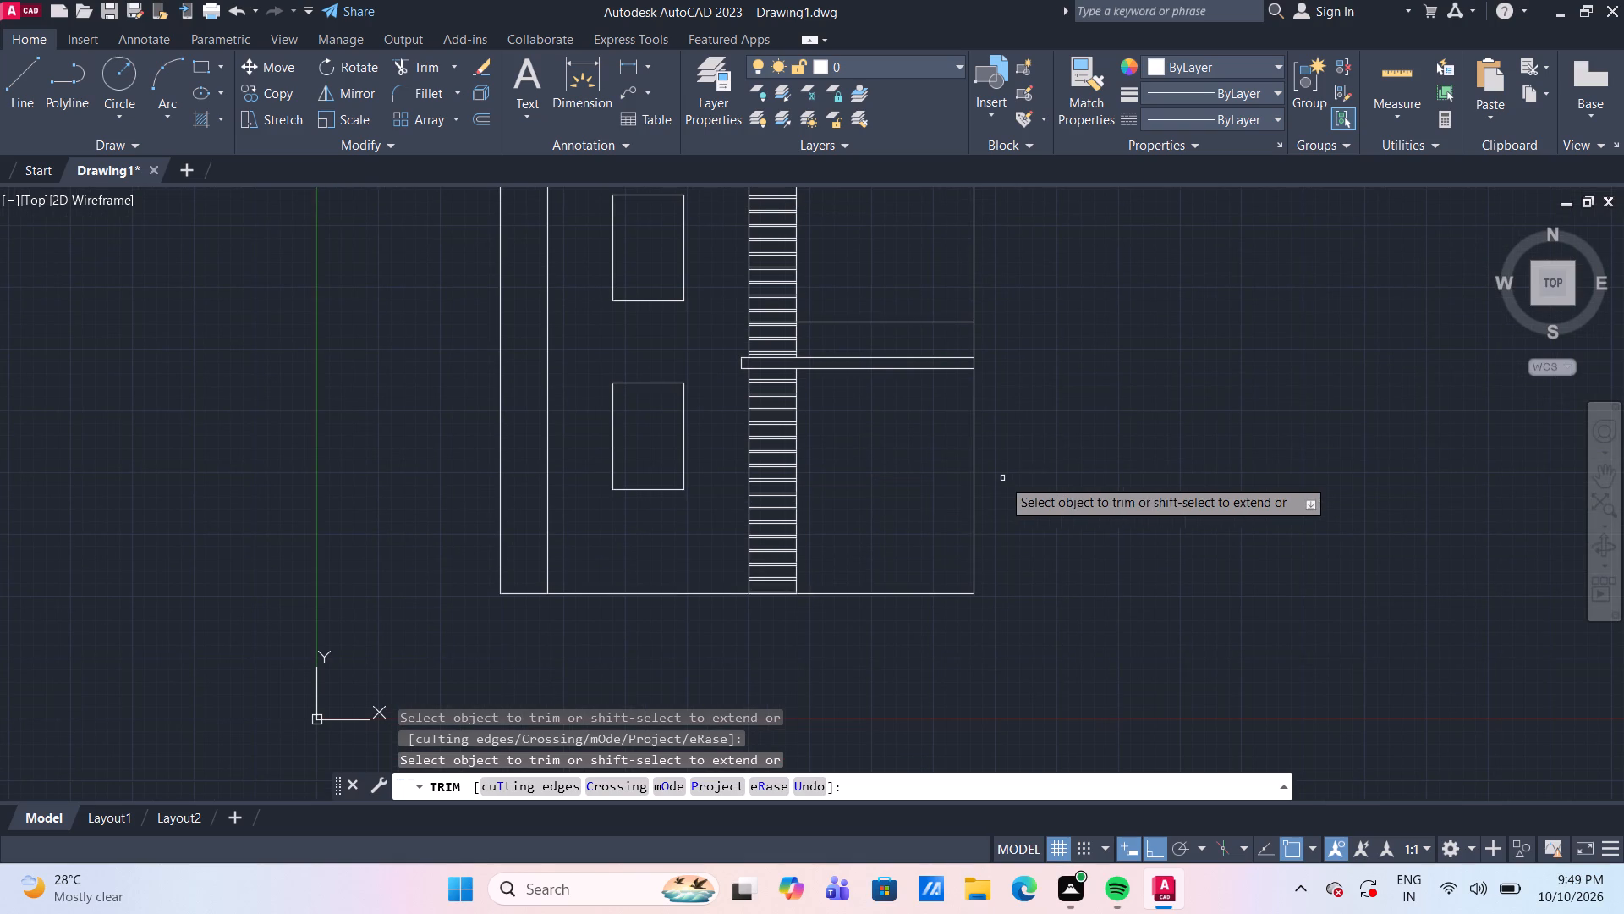
key("Escape")
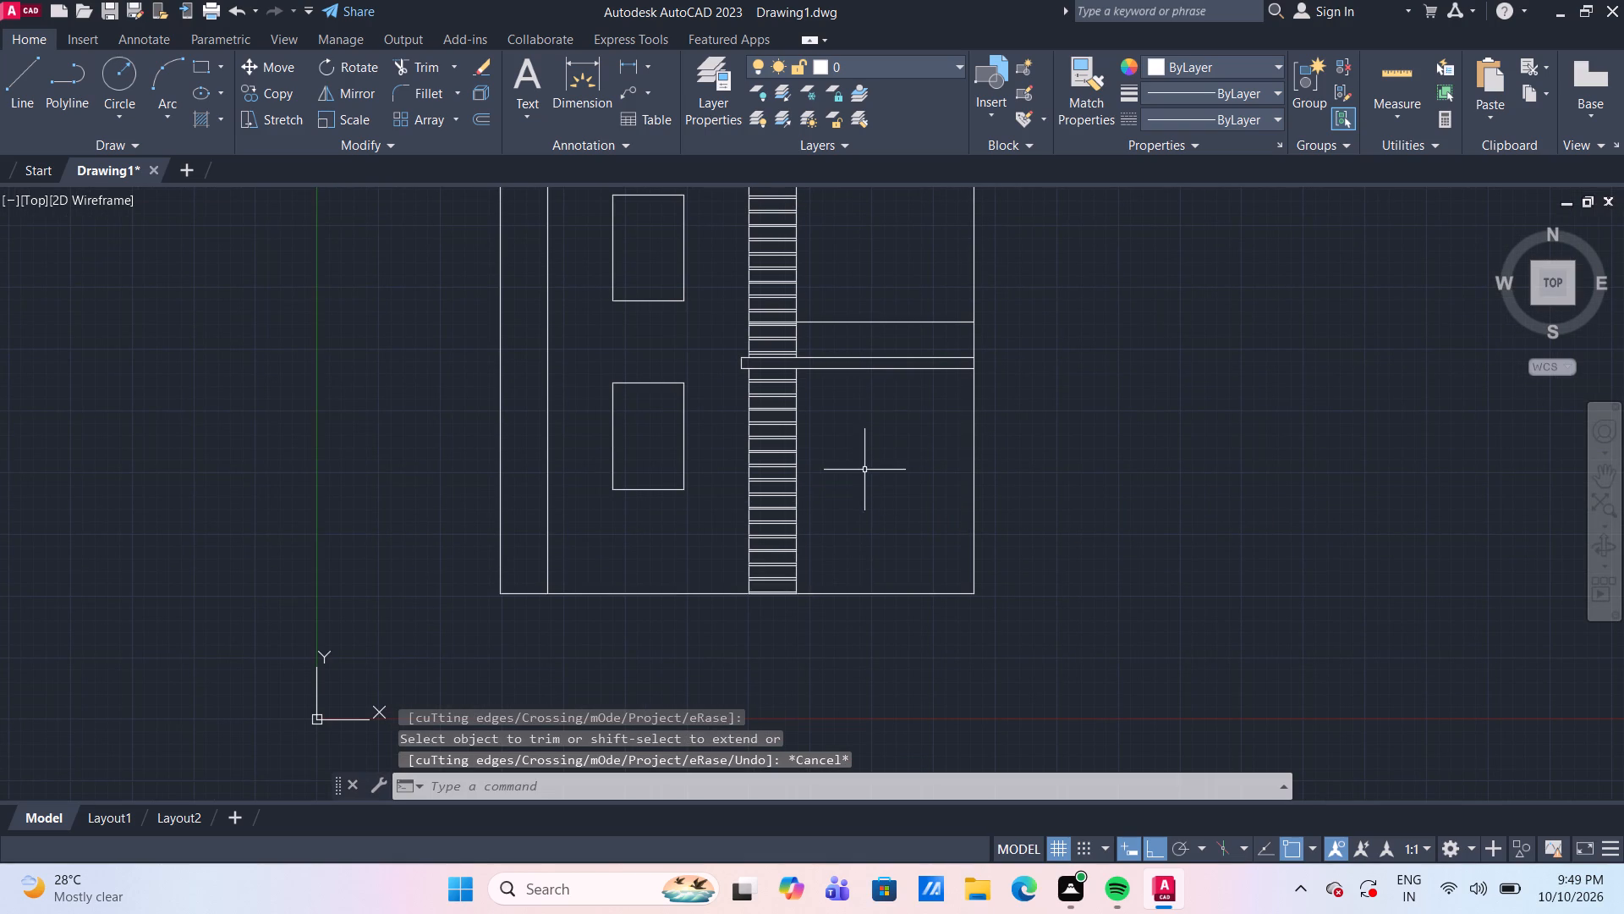
Draw a horizontal line from about 35'-11", 33', just left of the strip, to the inner left wall, between the middle and lowest rectangles.
middle_click_drag(876, 490, 946, 563)
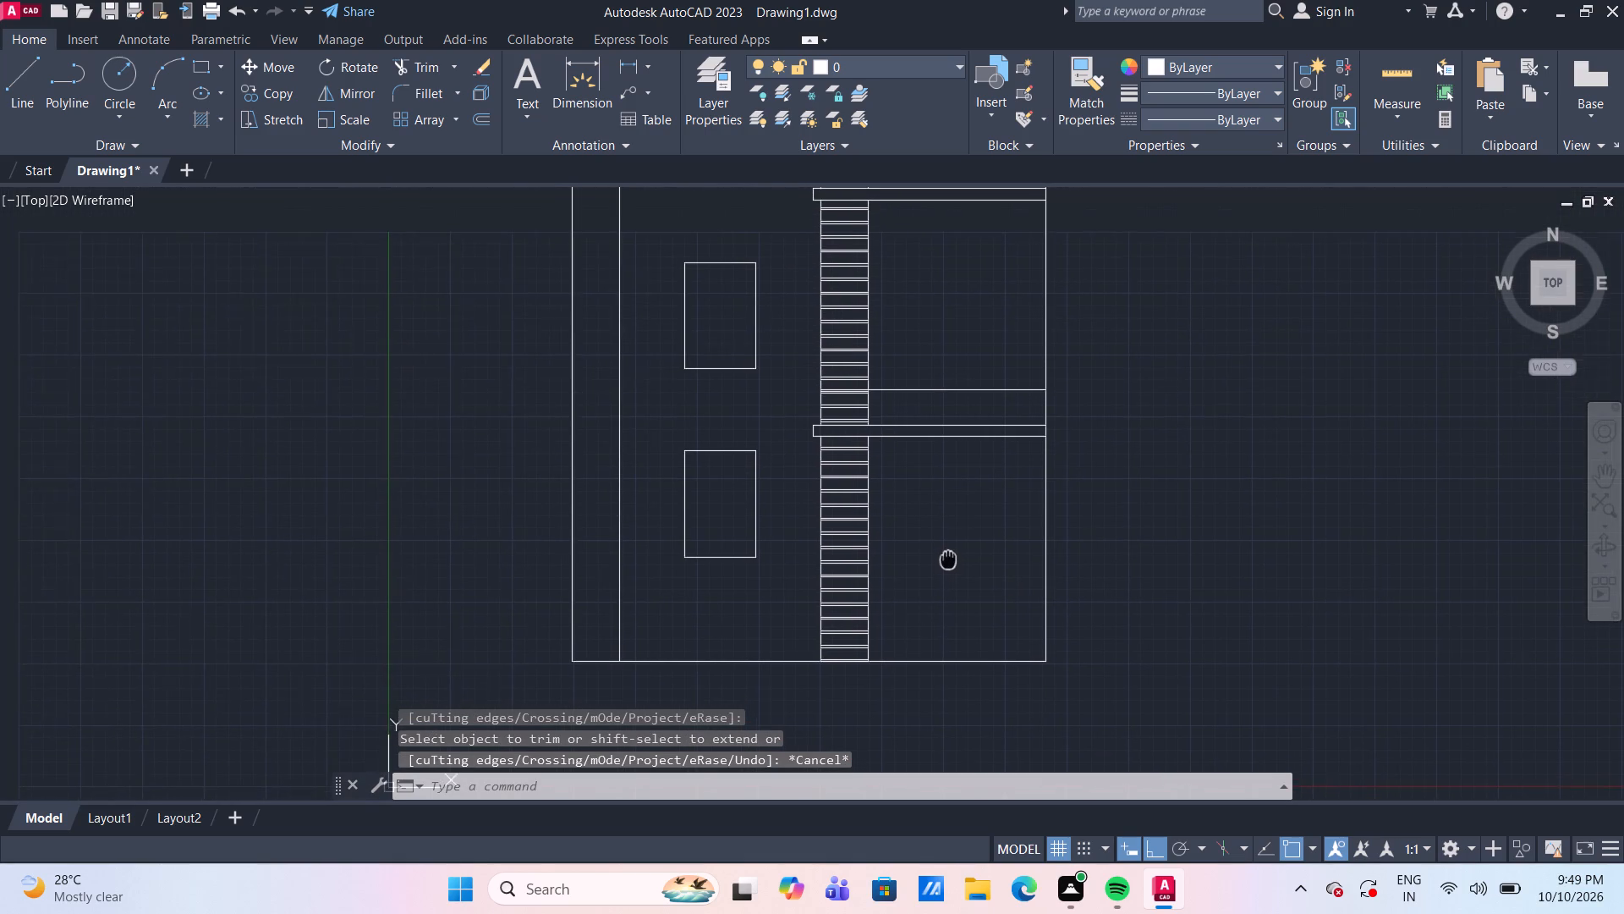
middle_click_drag(946, 563, 958, 592)
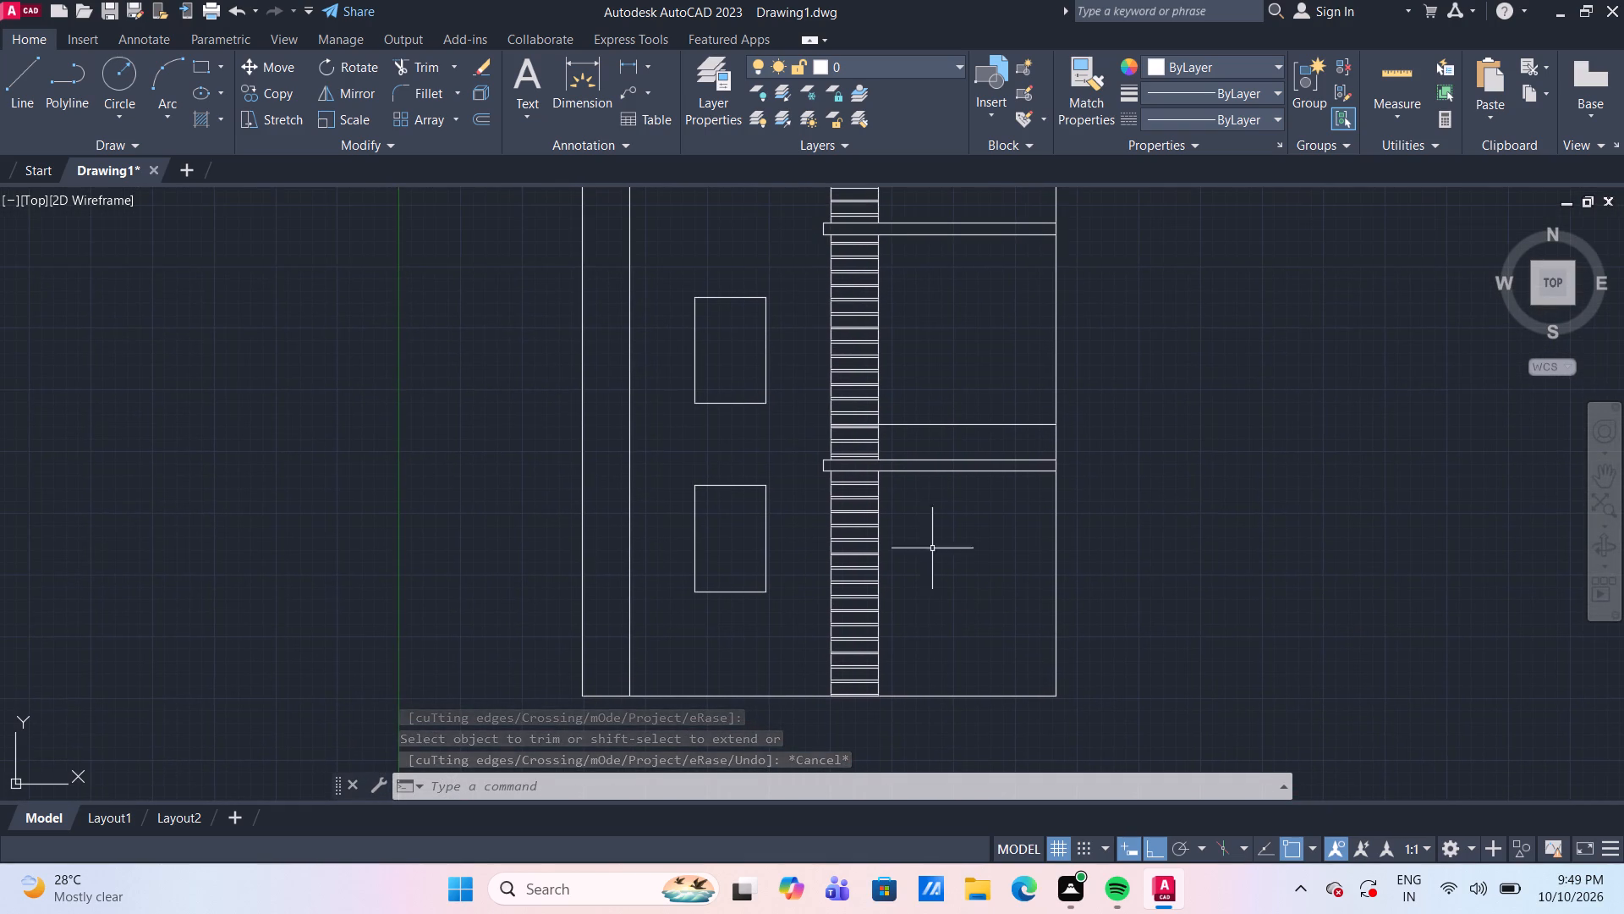
scroll(810, 439, "up", 2)
middle_click_drag(810, 439, 804, 466)
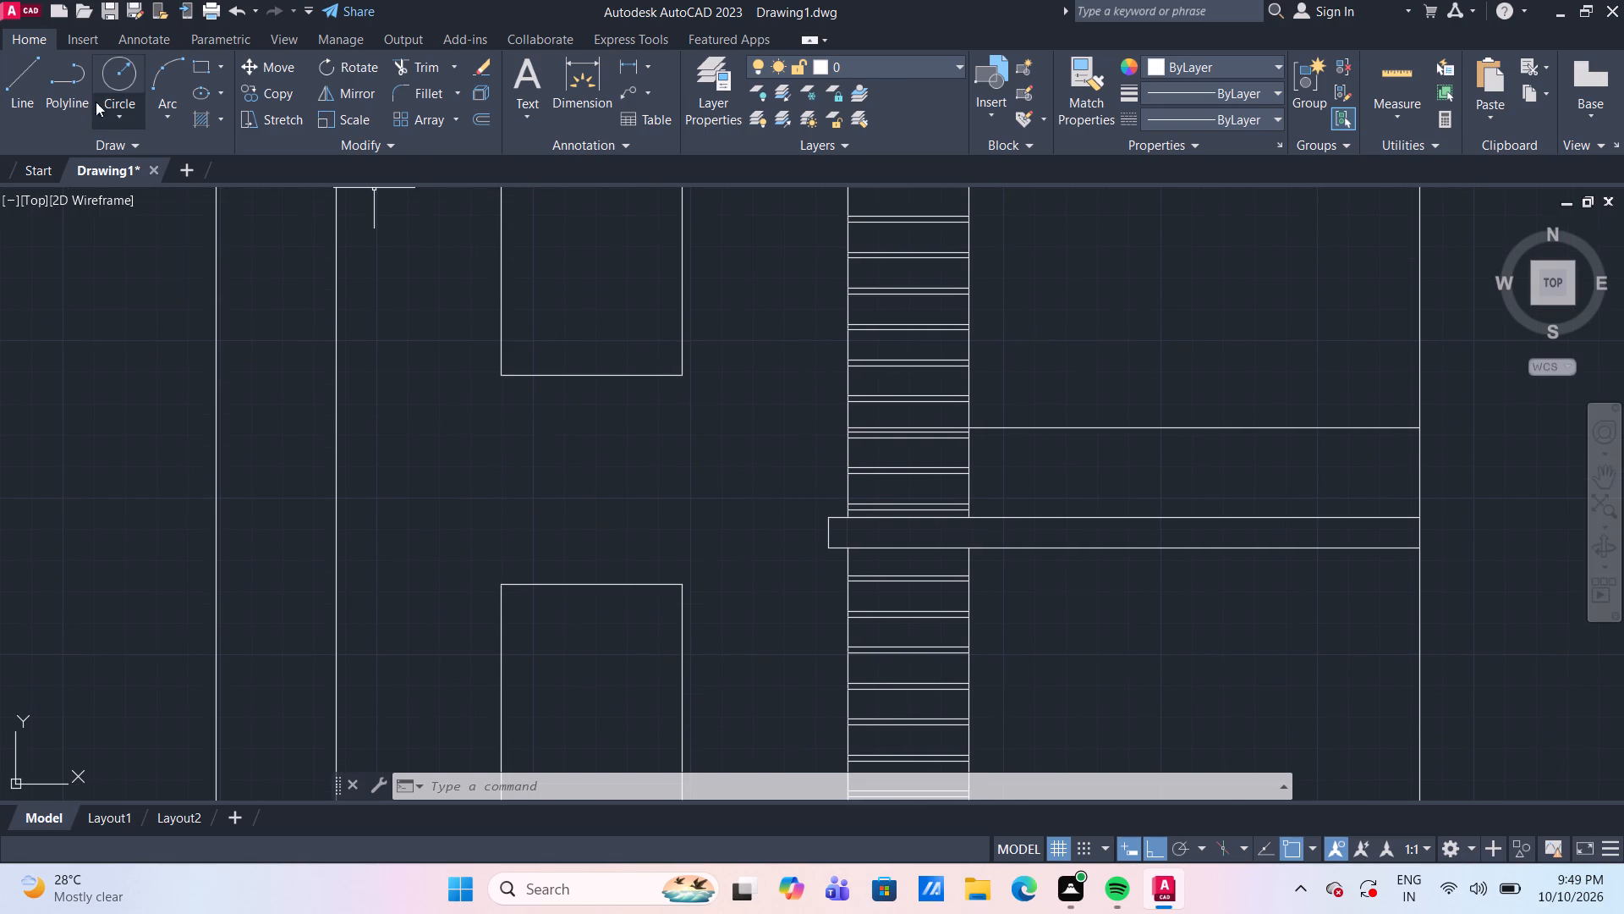
left_click(17, 96)
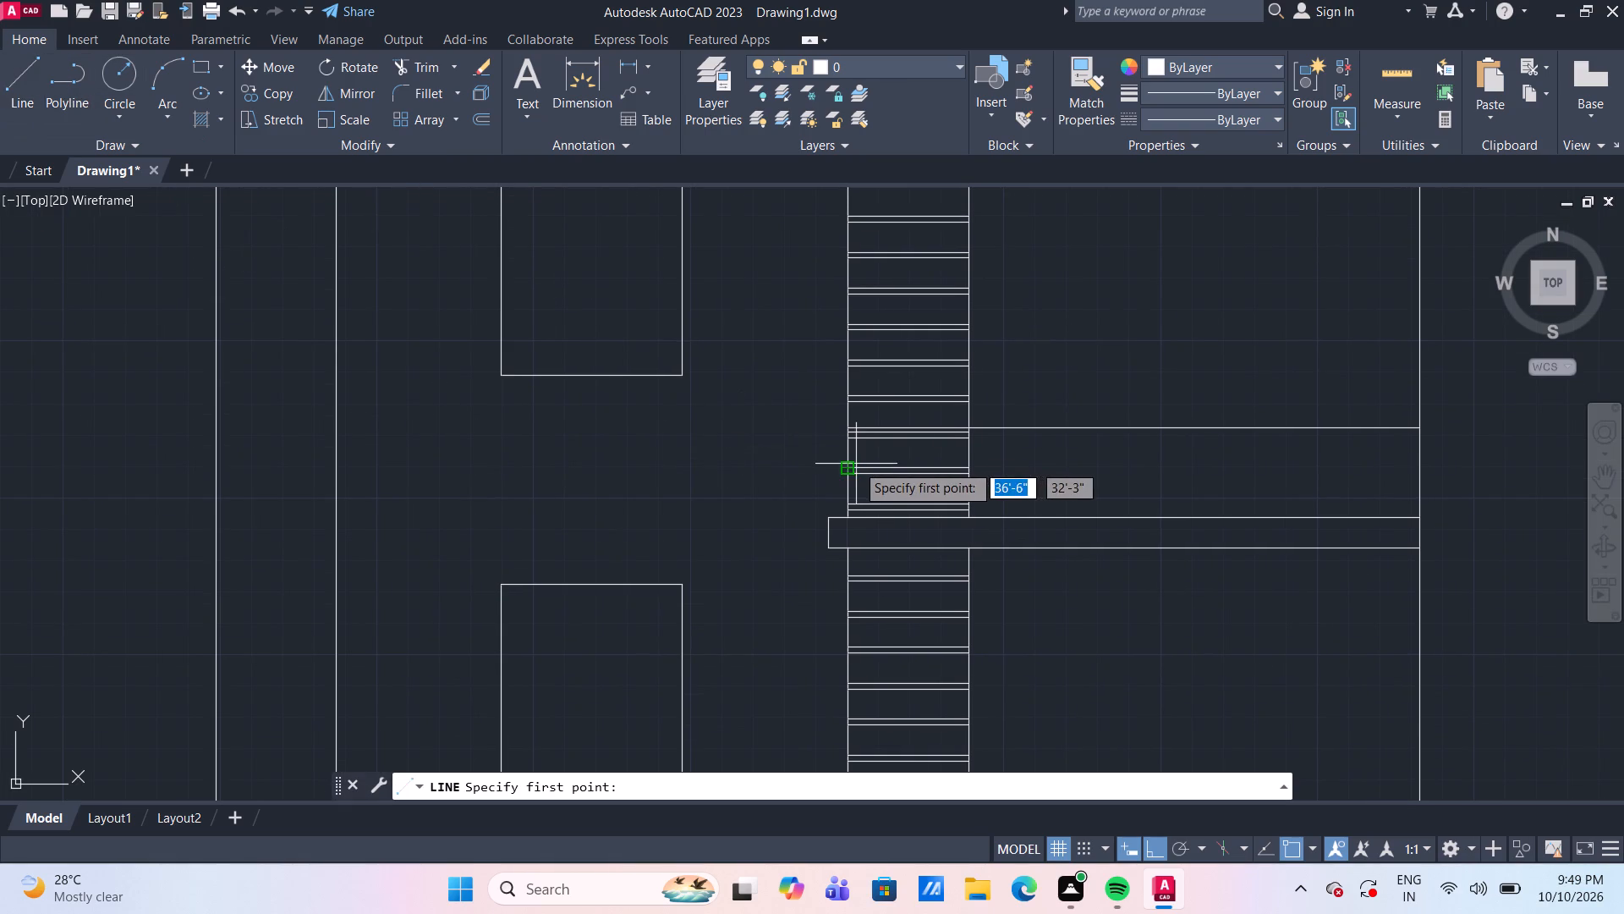
scroll(842, 454, "up", 2)
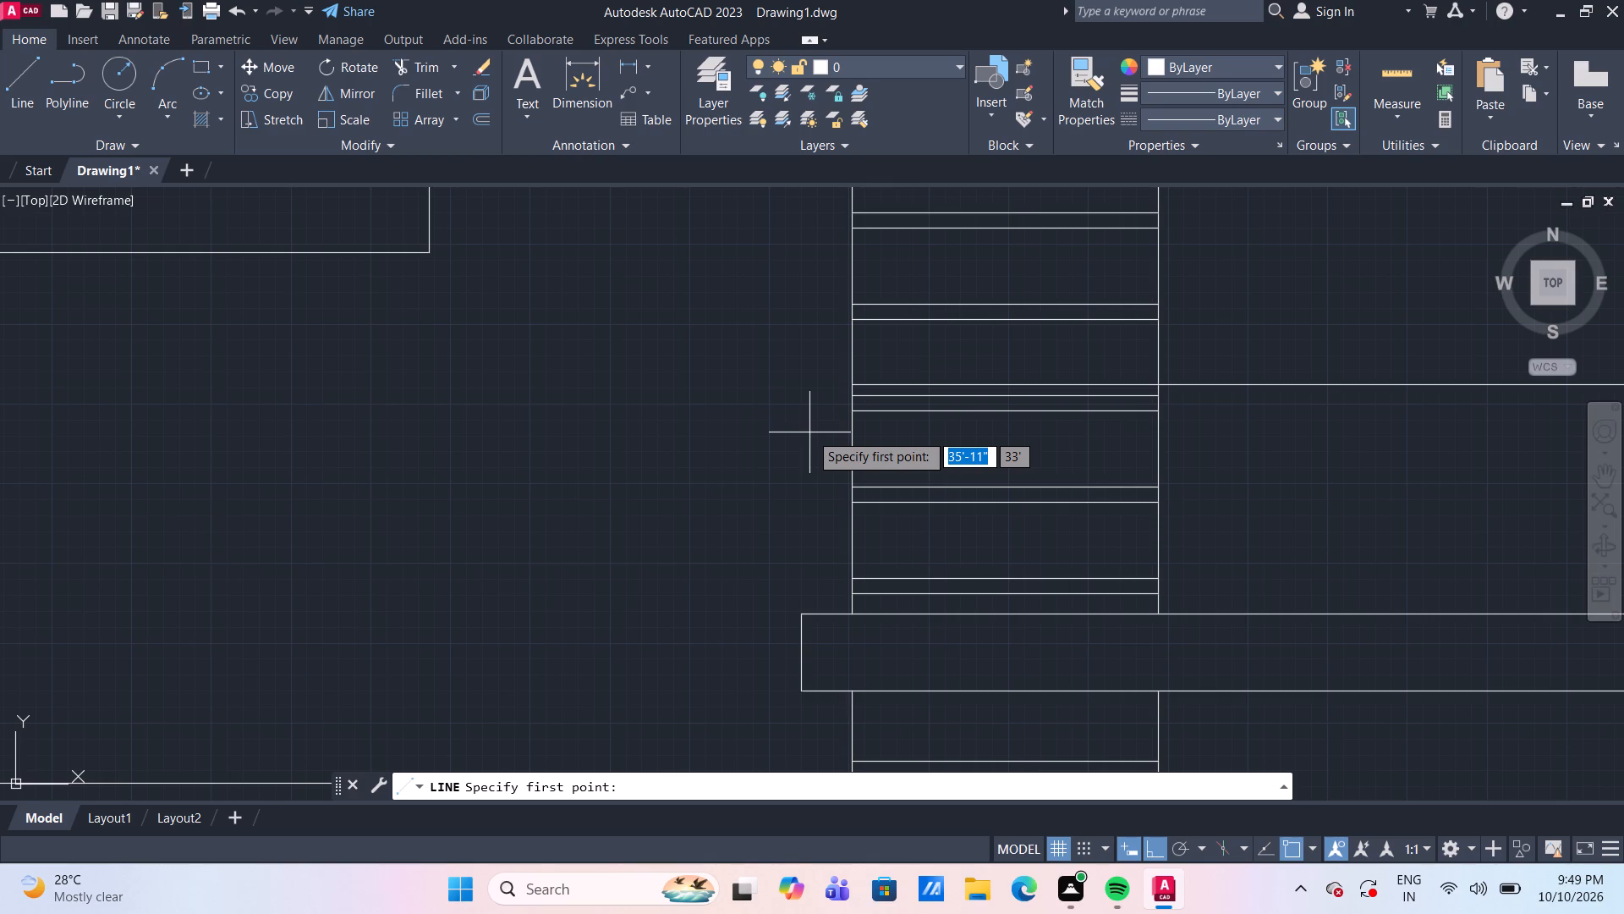
left_click(809, 432)
scroll(361, 444, "down", 2)
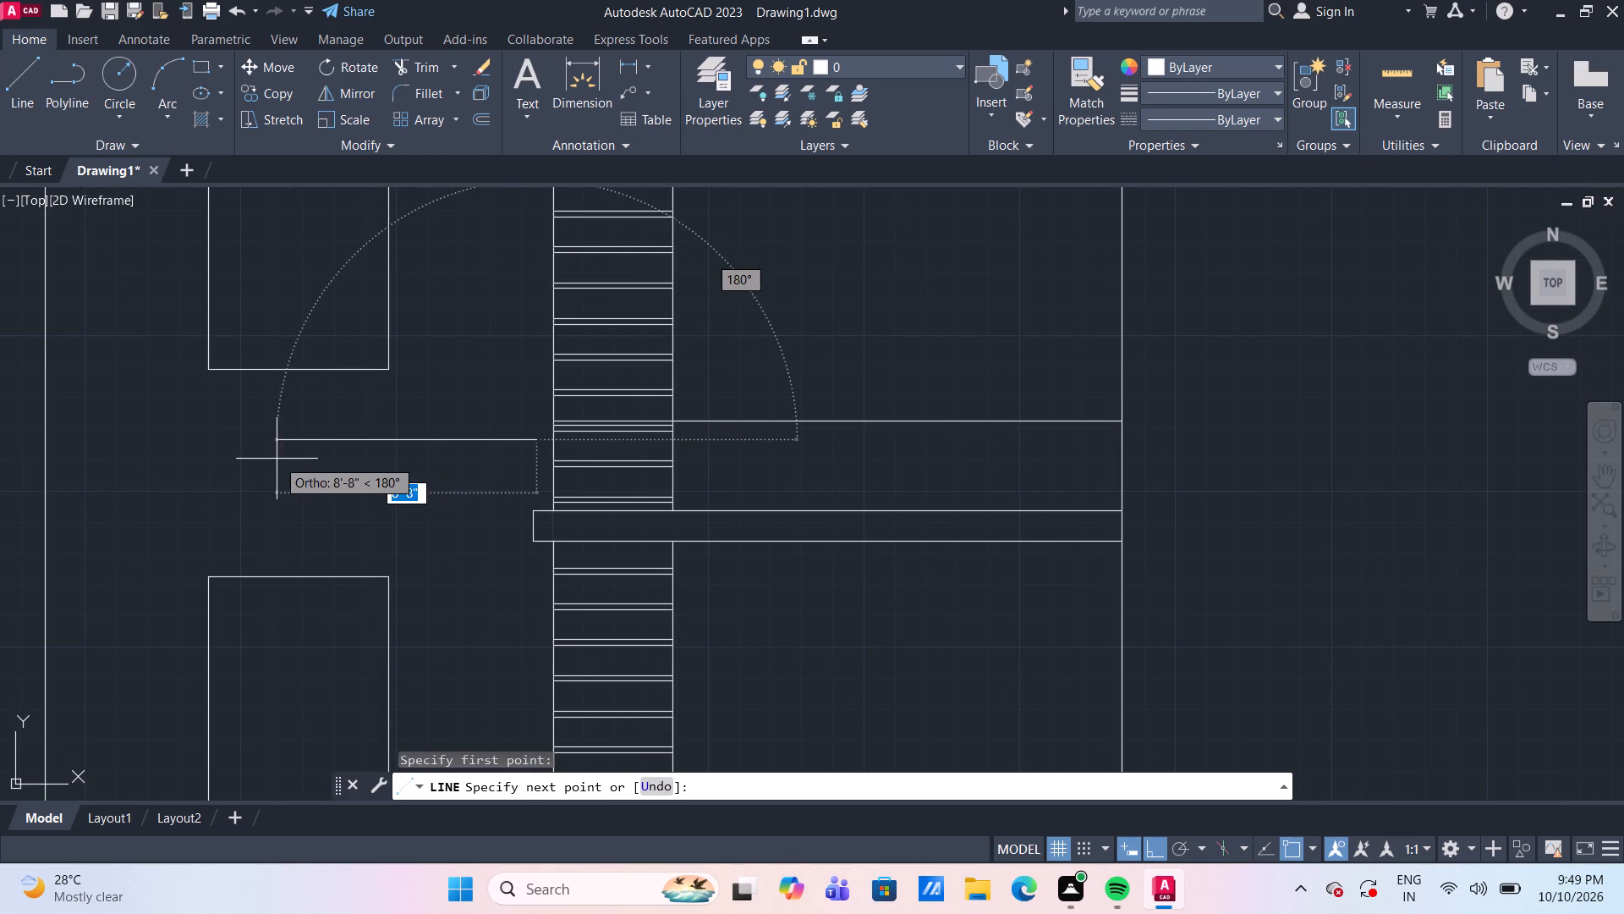
left_click(42, 435)
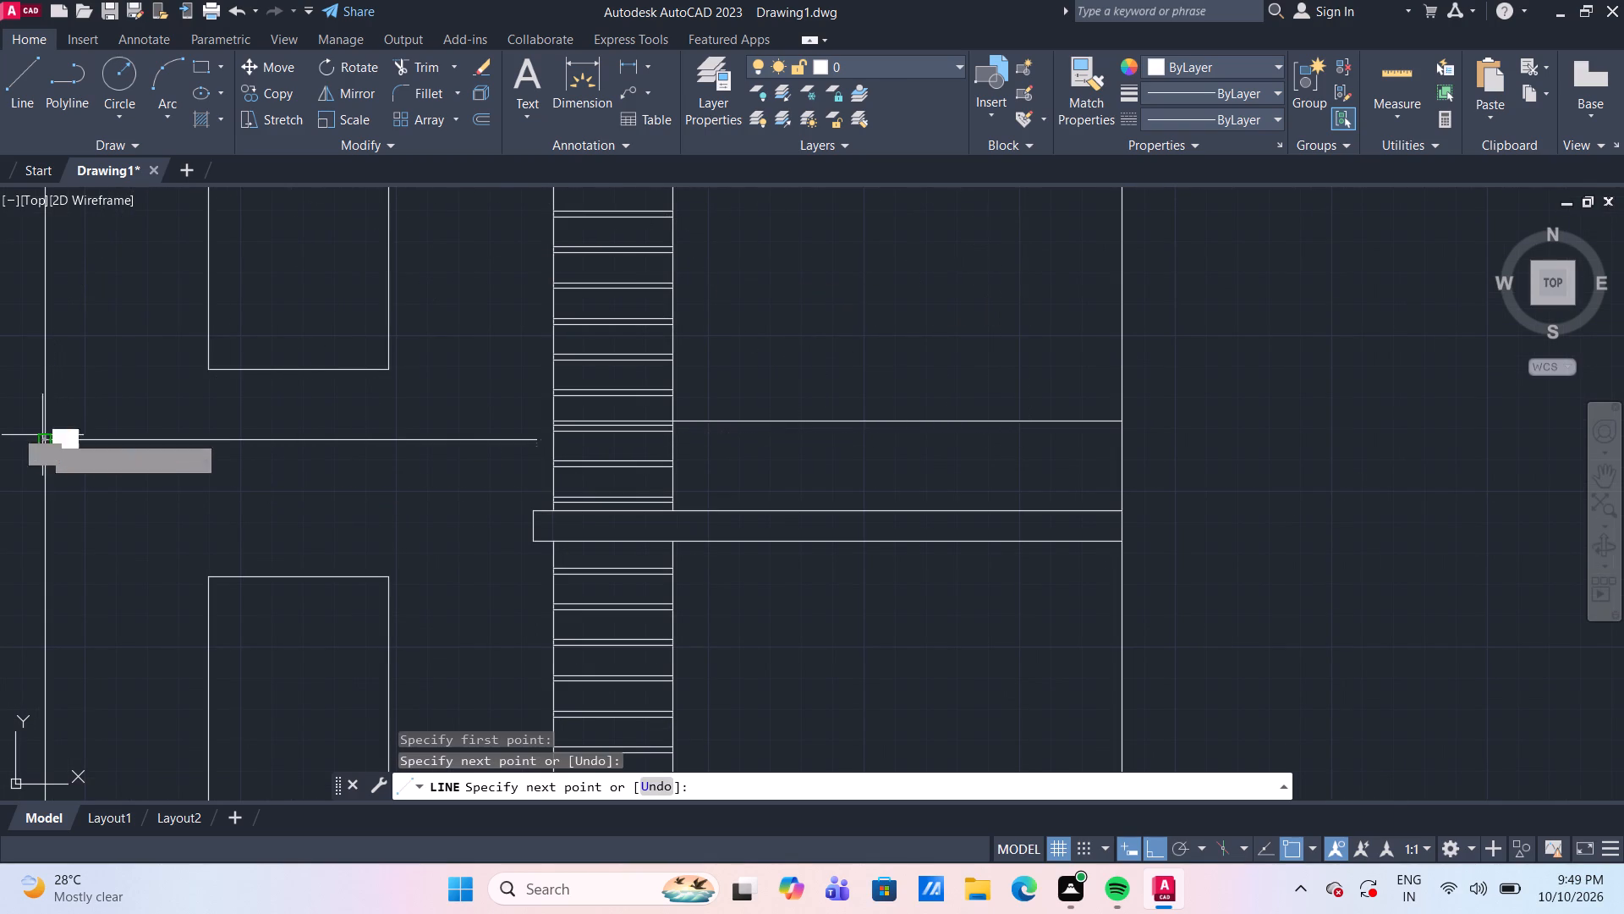
key("Escape")
Offset the horizontal line between the middle and lowest rectangles 1'6" upward.
scroll(197, 415, "down", 1)
middle_click_drag(202, 414, 241, 502)
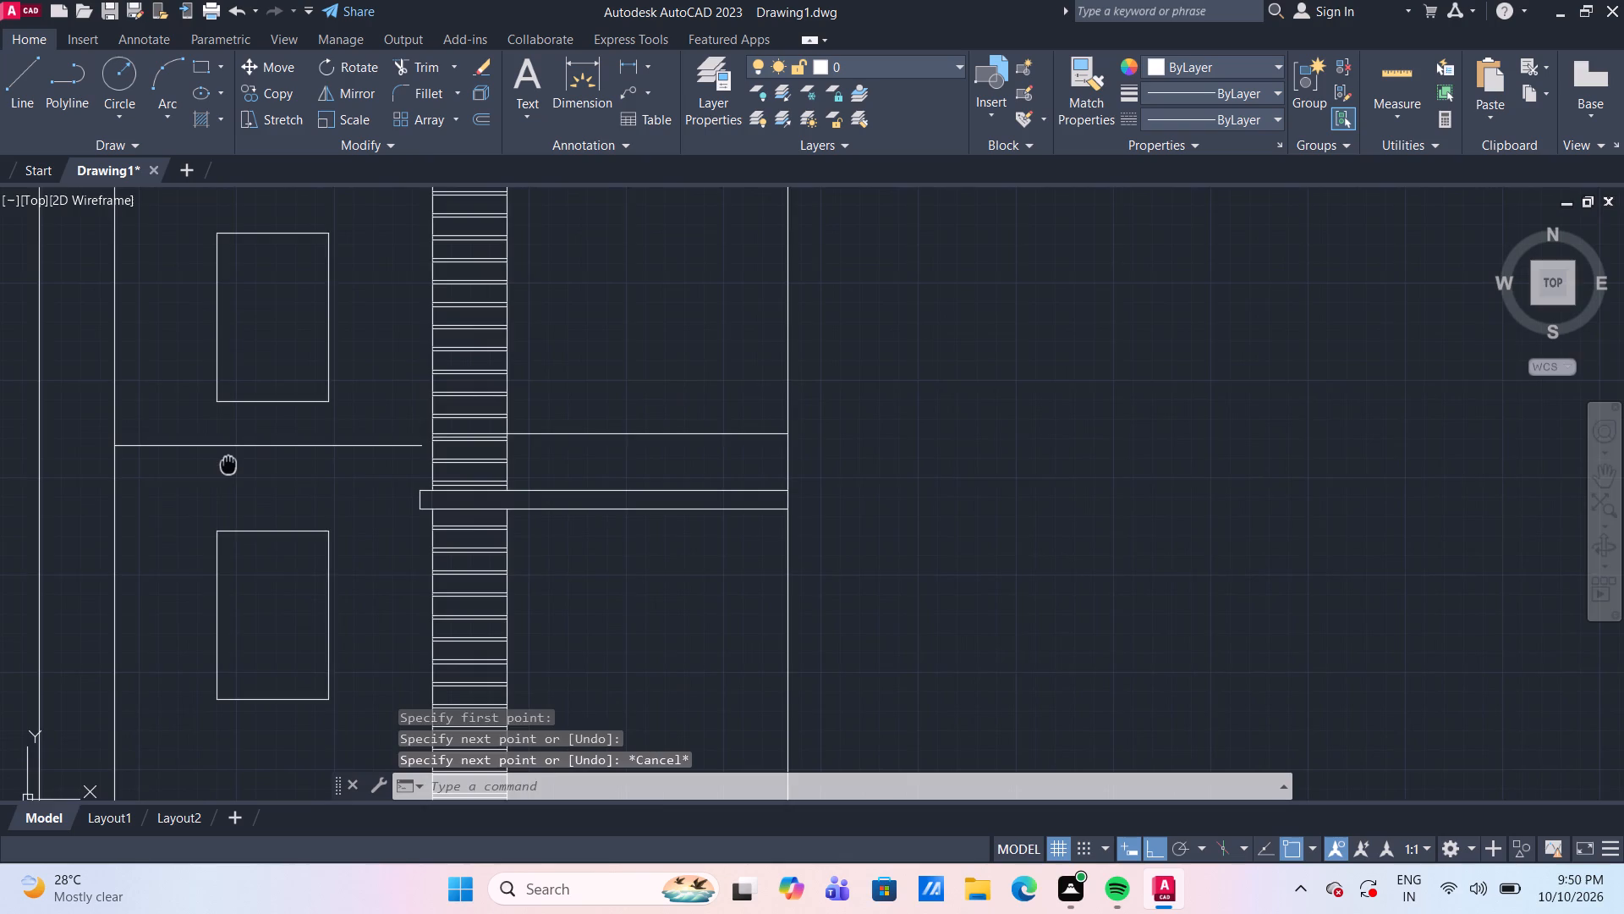
middle_click_drag(241, 502, 338, 552)
middle_click_drag(493, 526, 504, 513)
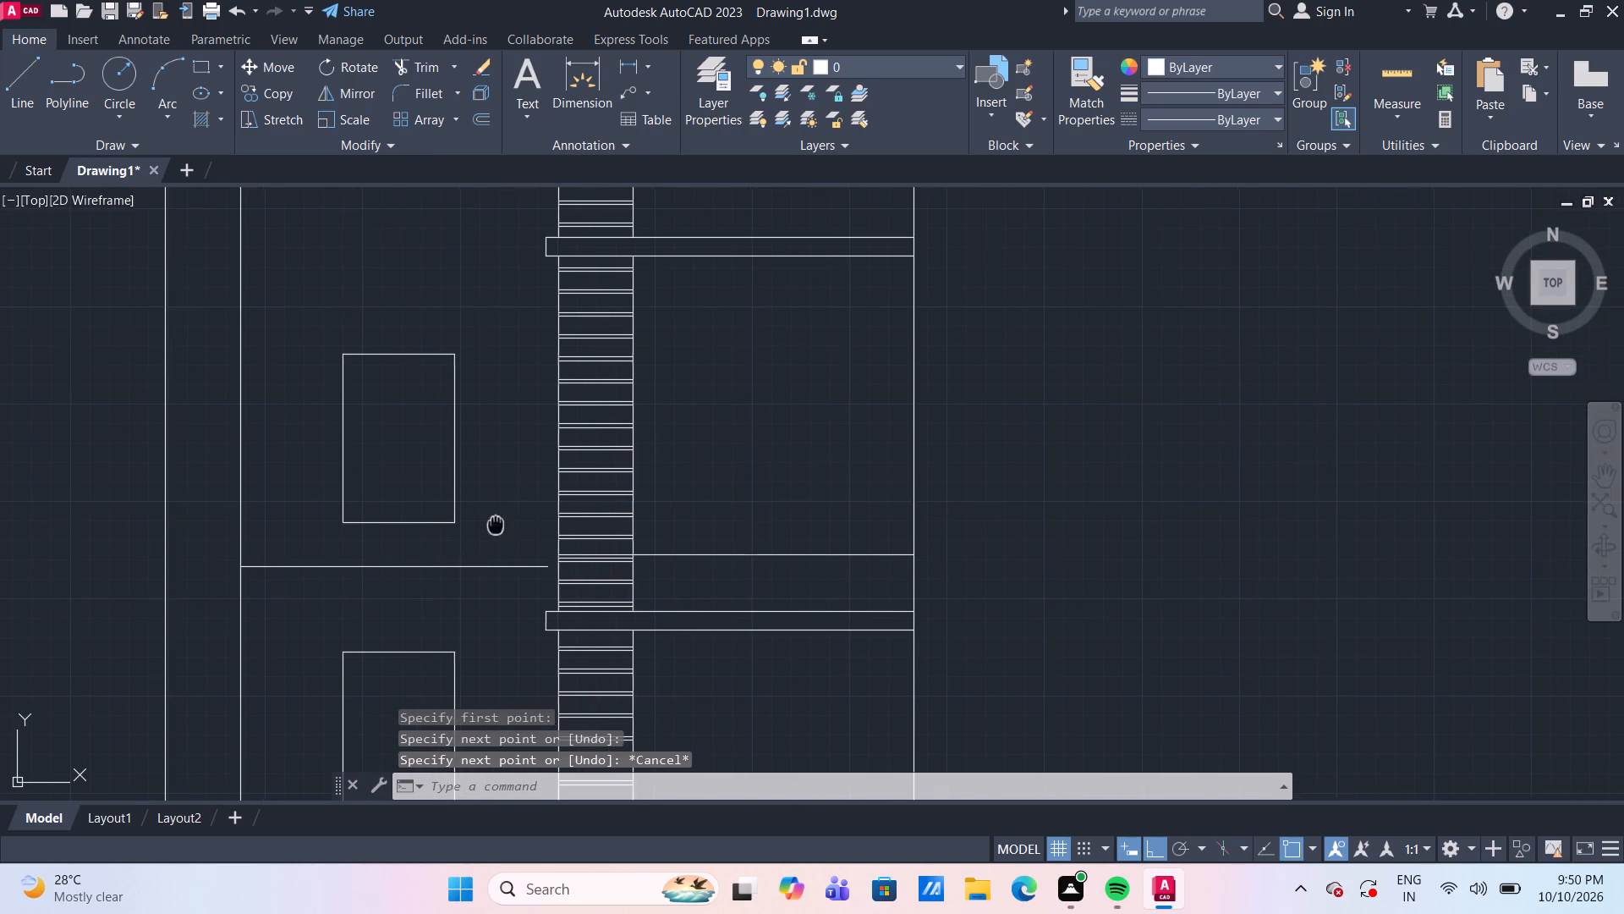
middle_click_drag(504, 513, 507, 509)
key("o")
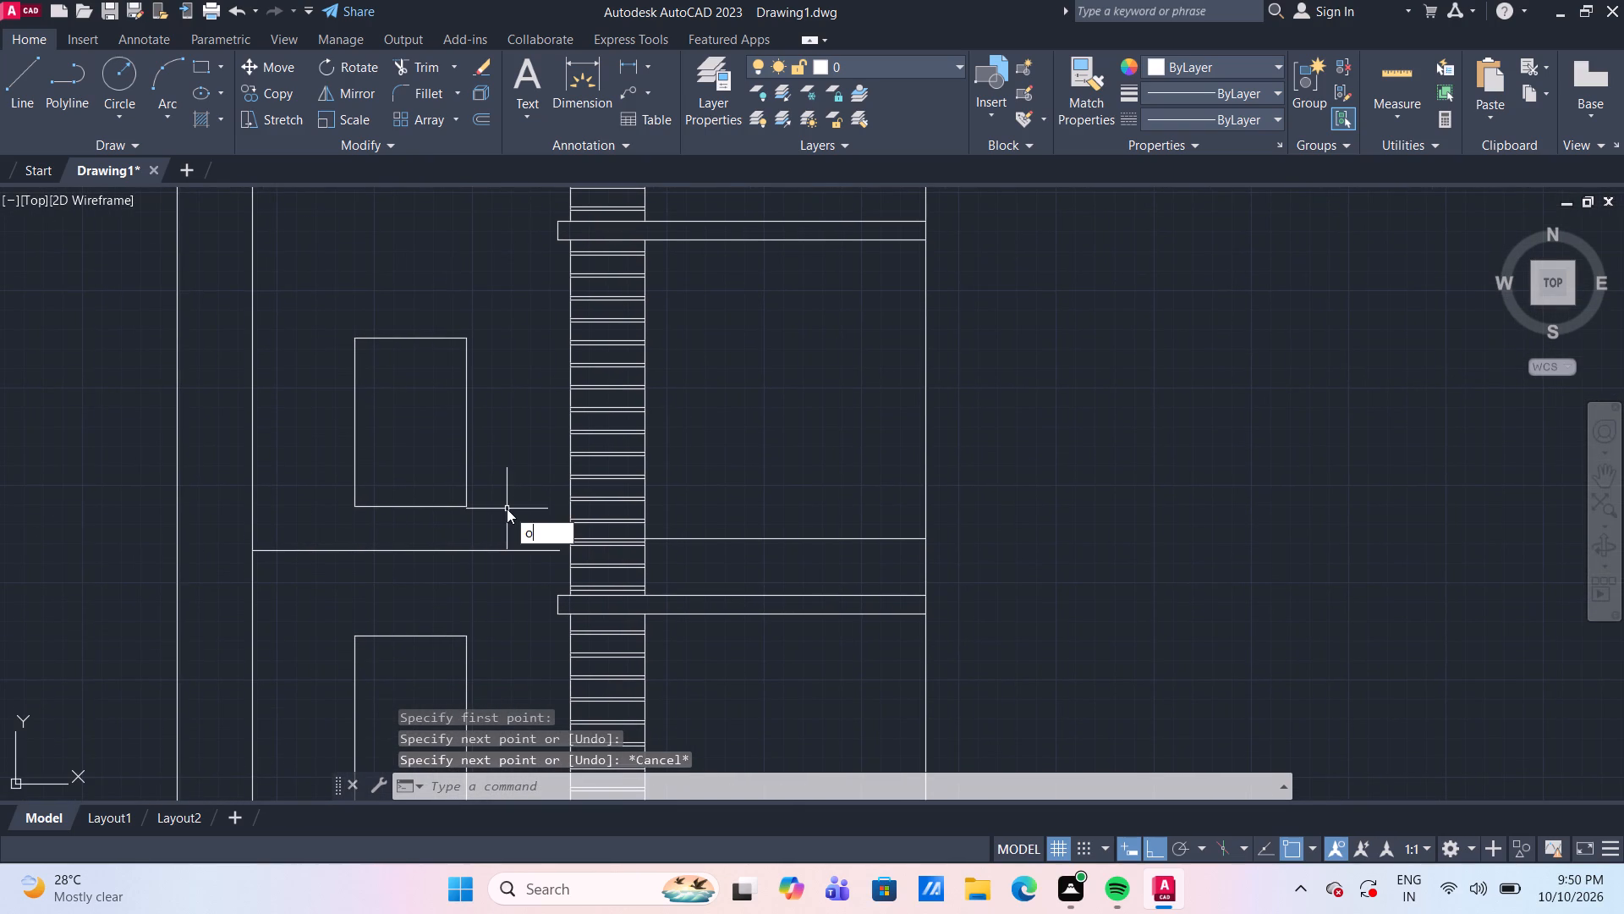
key("Return")
key("Return")
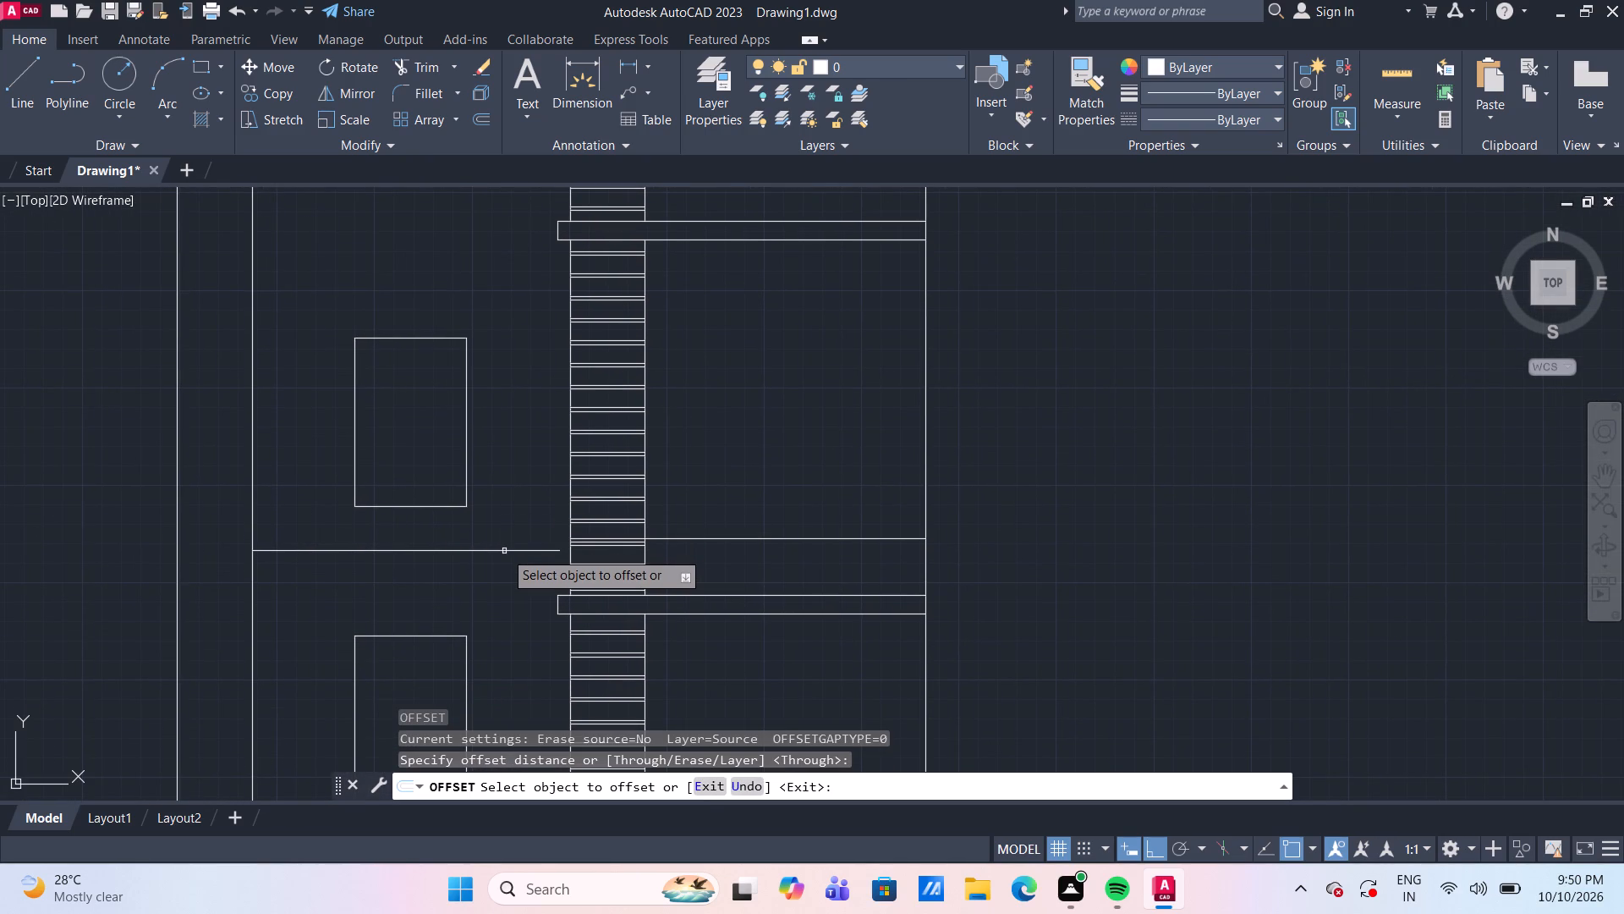
left_click(504, 551)
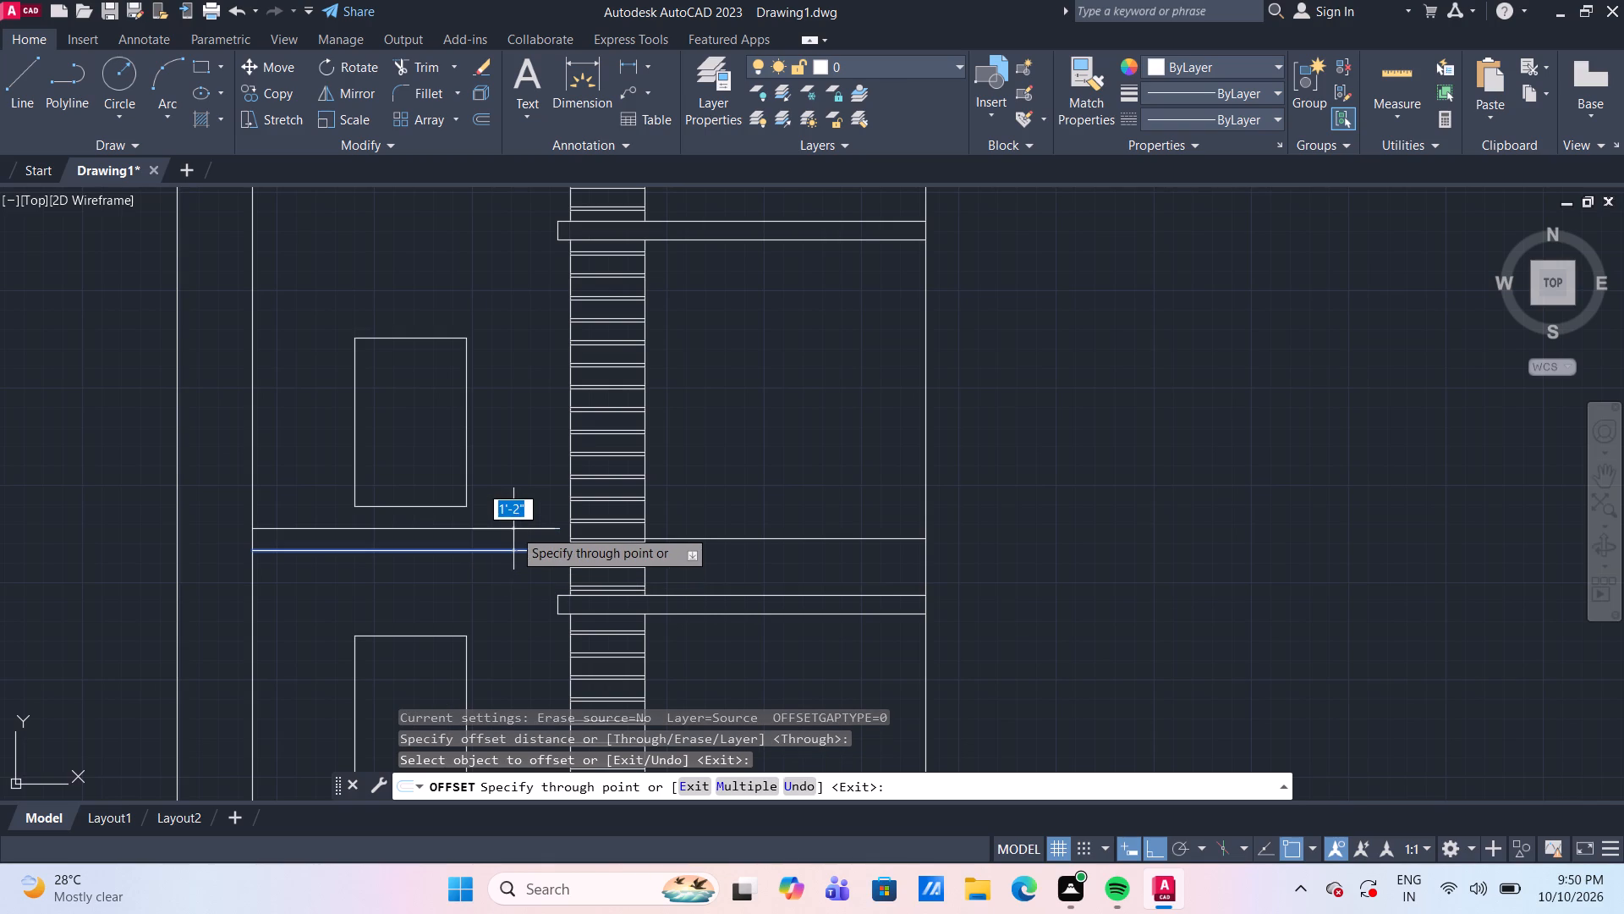
type("1'6\"")
key("Return")
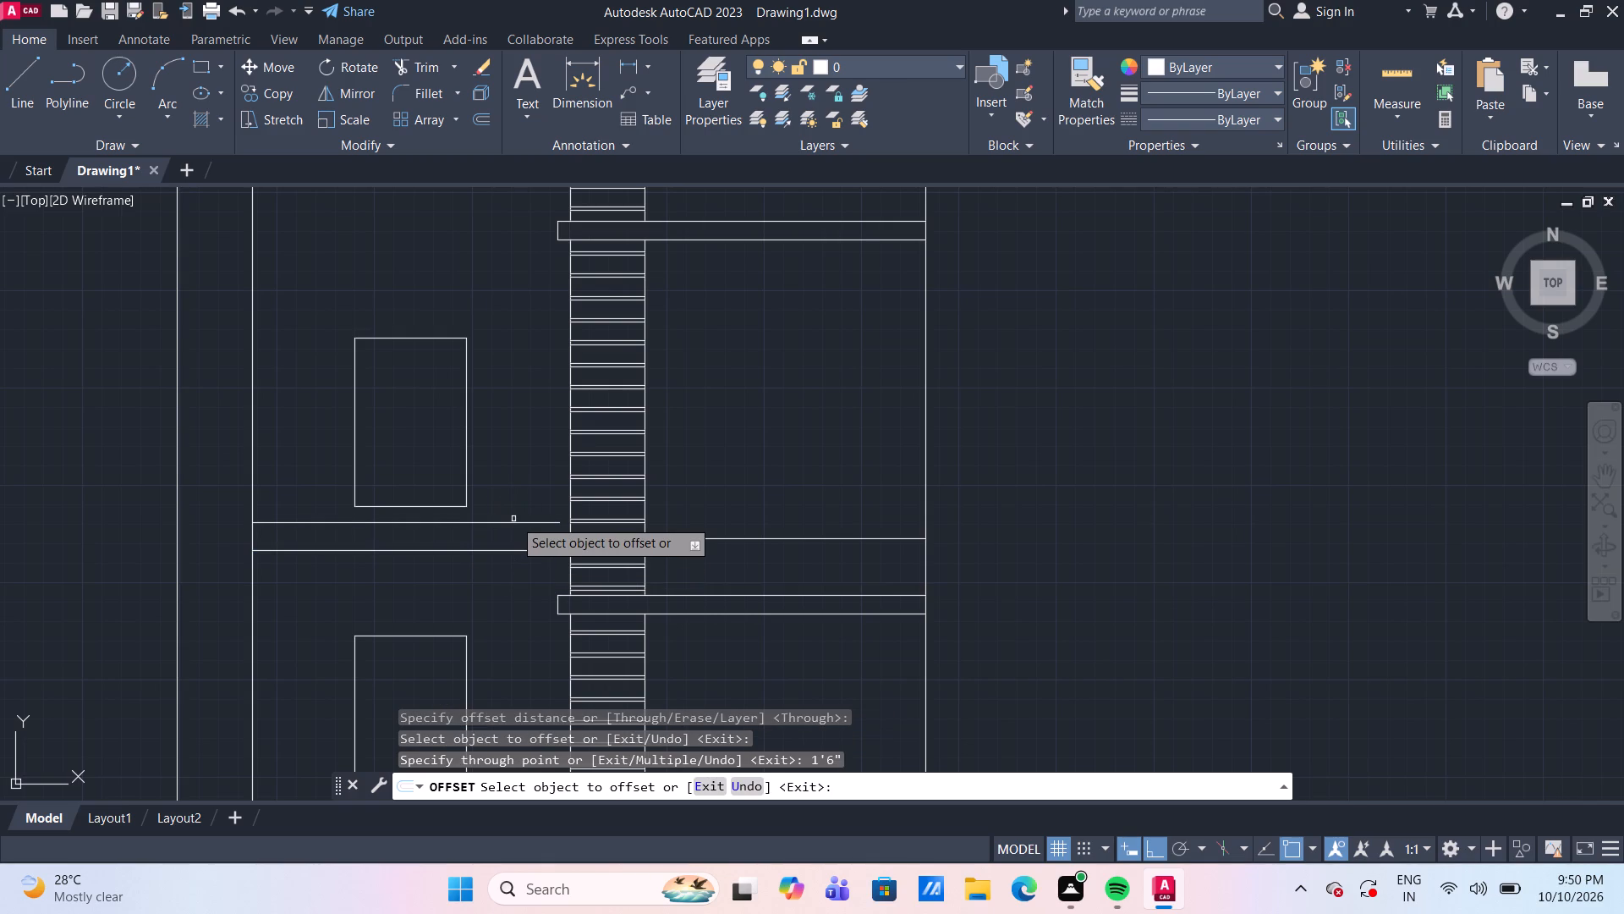
Offset the new line 11' upward past the middle rectangle, and offset the resulting line another 1'6" upward.
left_click(517, 524)
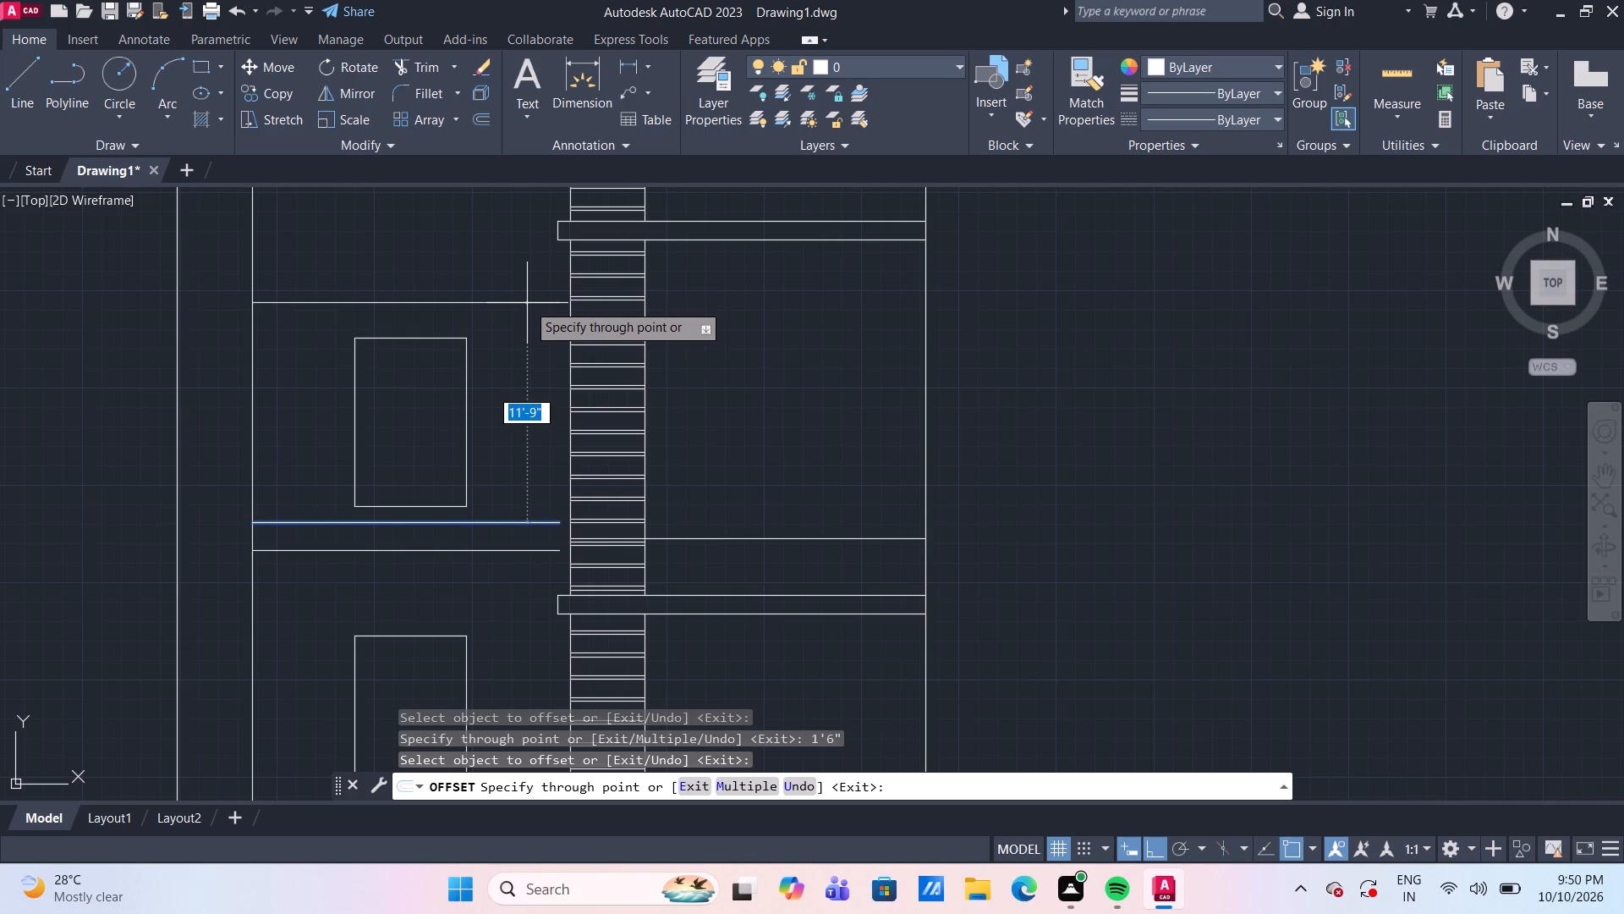
type("11'")
key("Return")
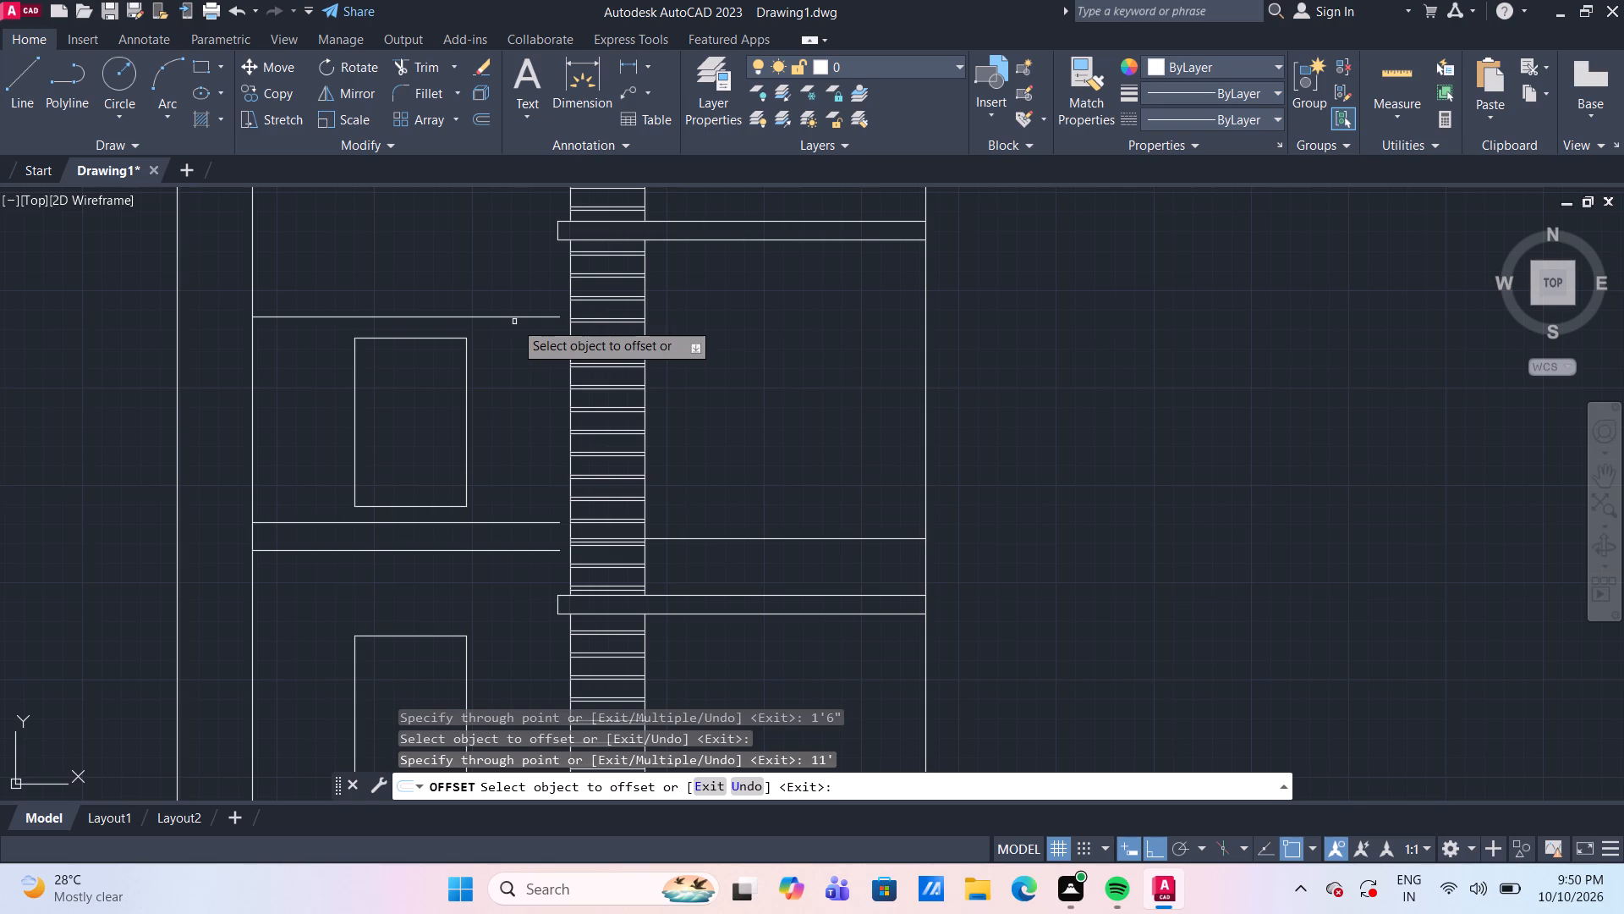
left_click(514, 318)
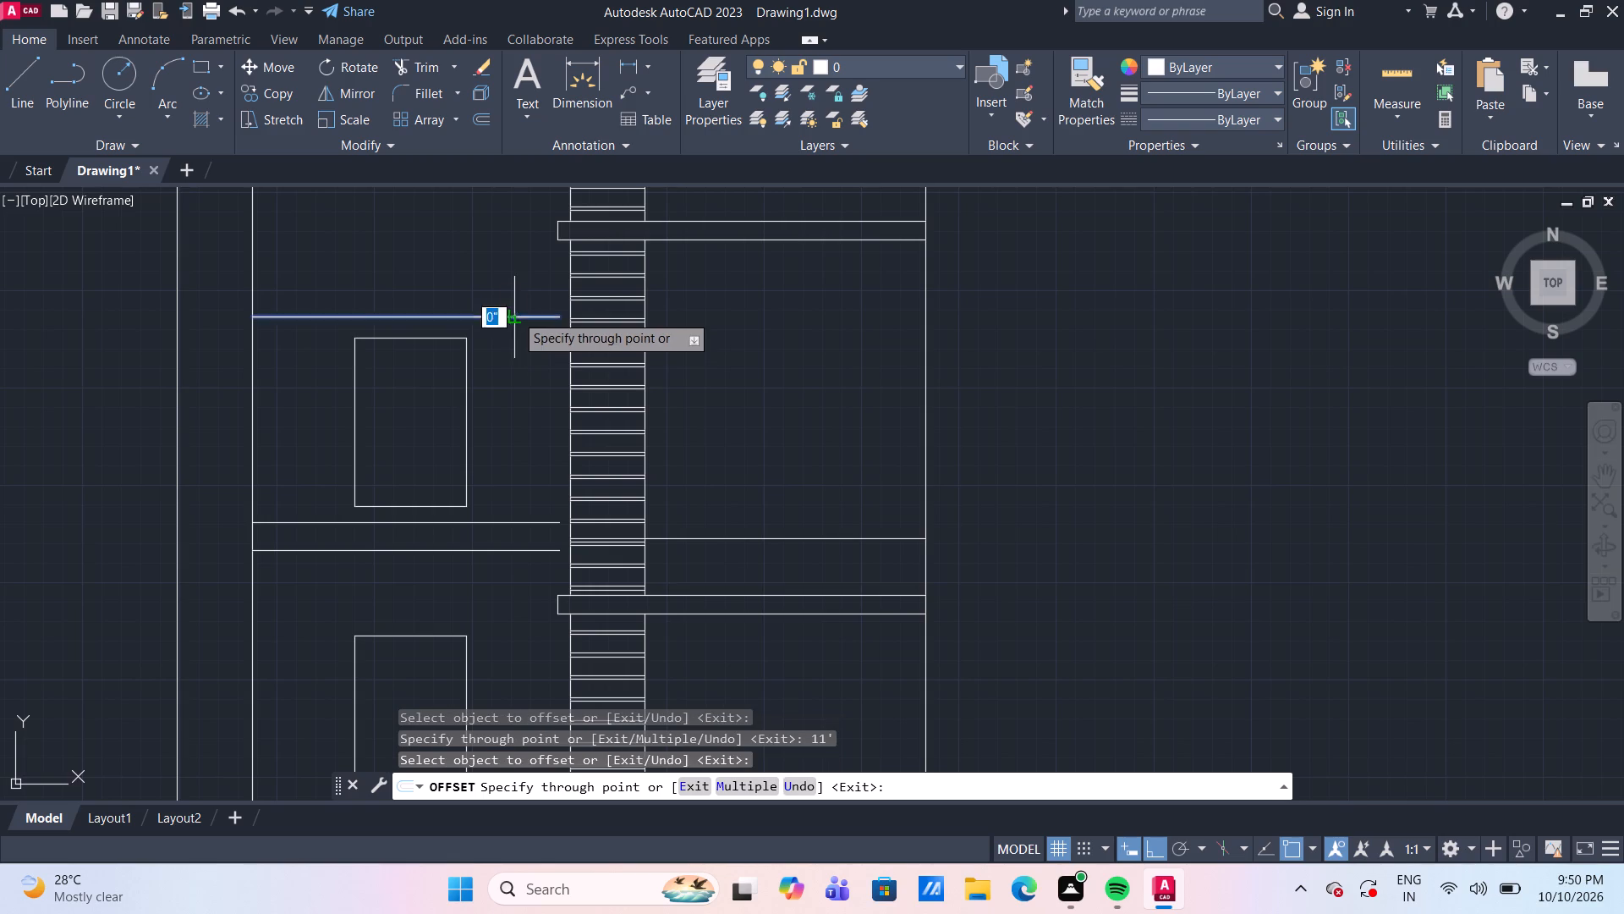
type("1'6\"")
key("Return")
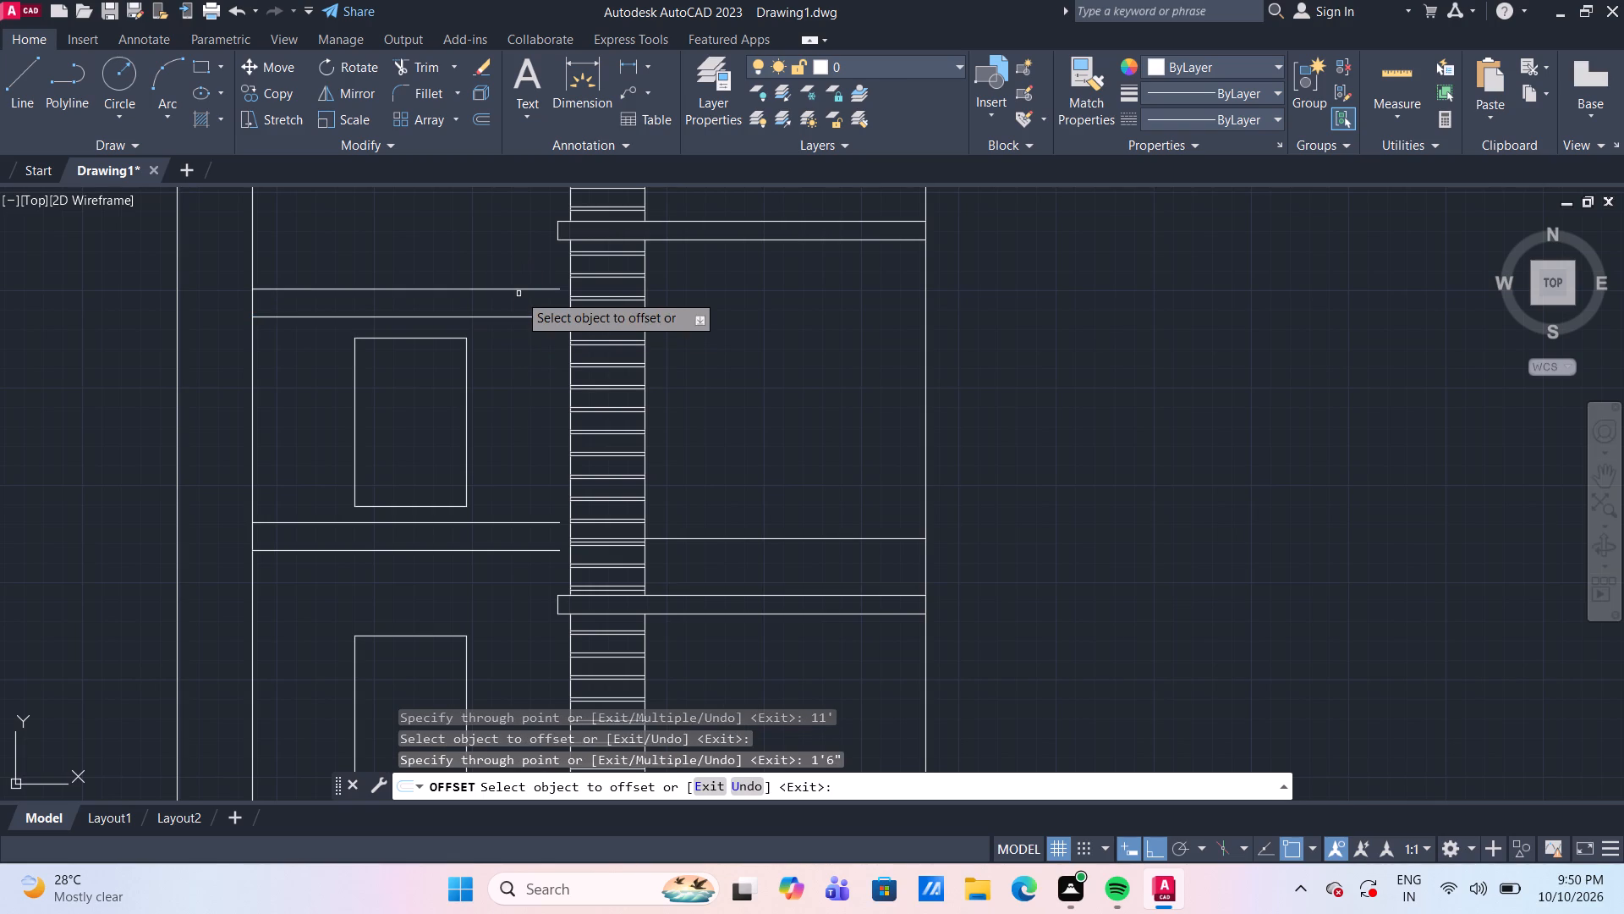
key("Escape")
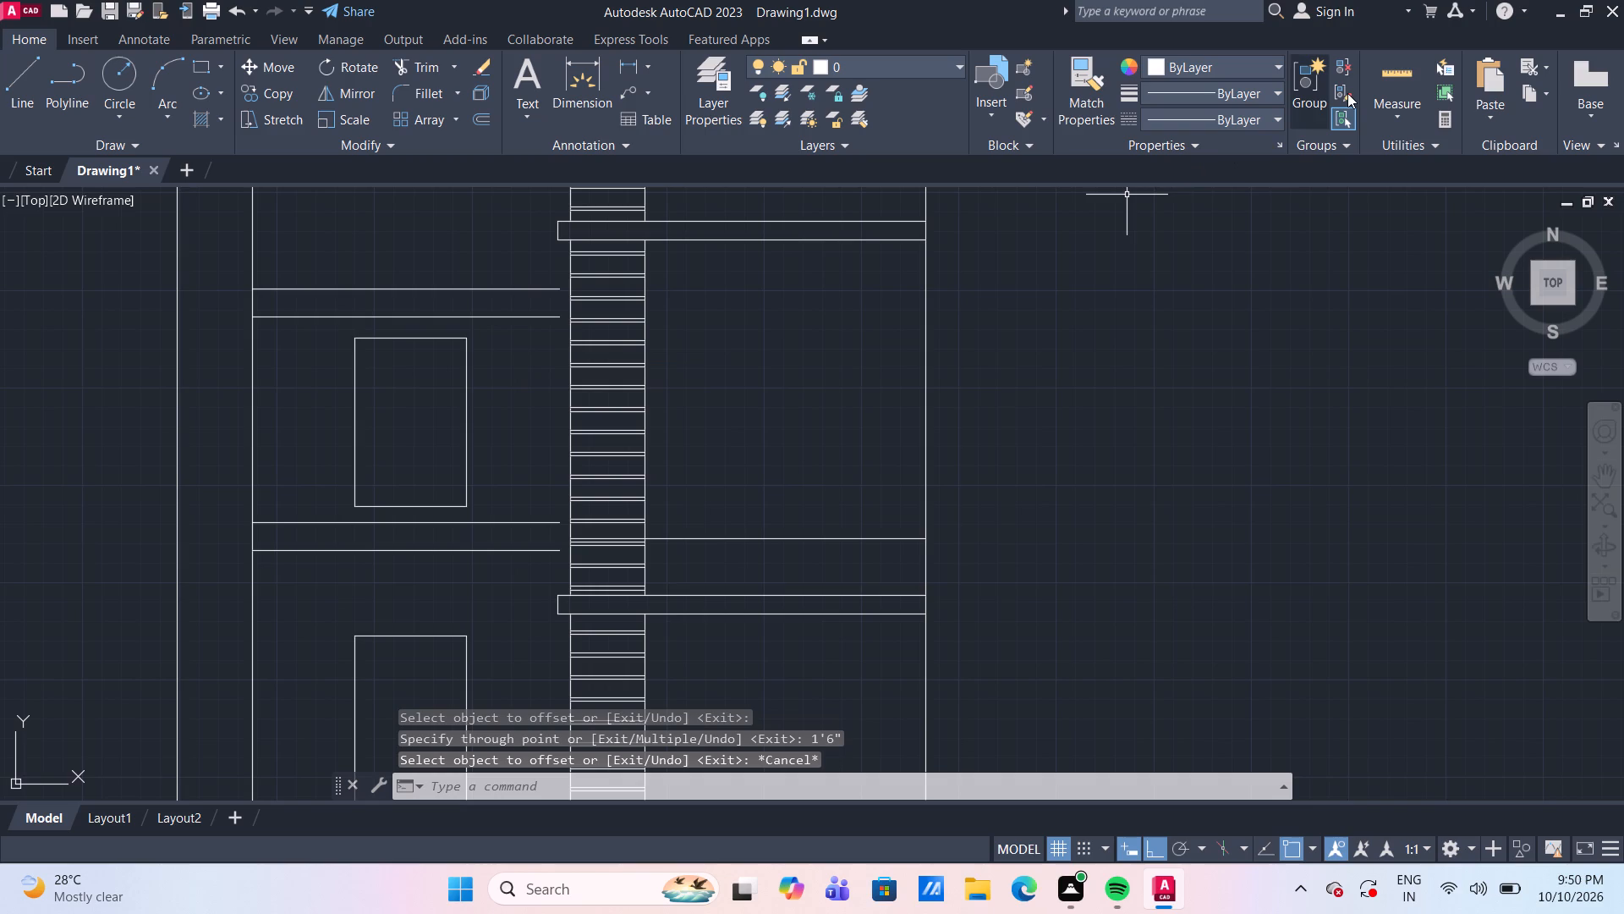
Measure the gap below the middle rectangle and move that rectangle 2" upward.
left_click(1412, 84)
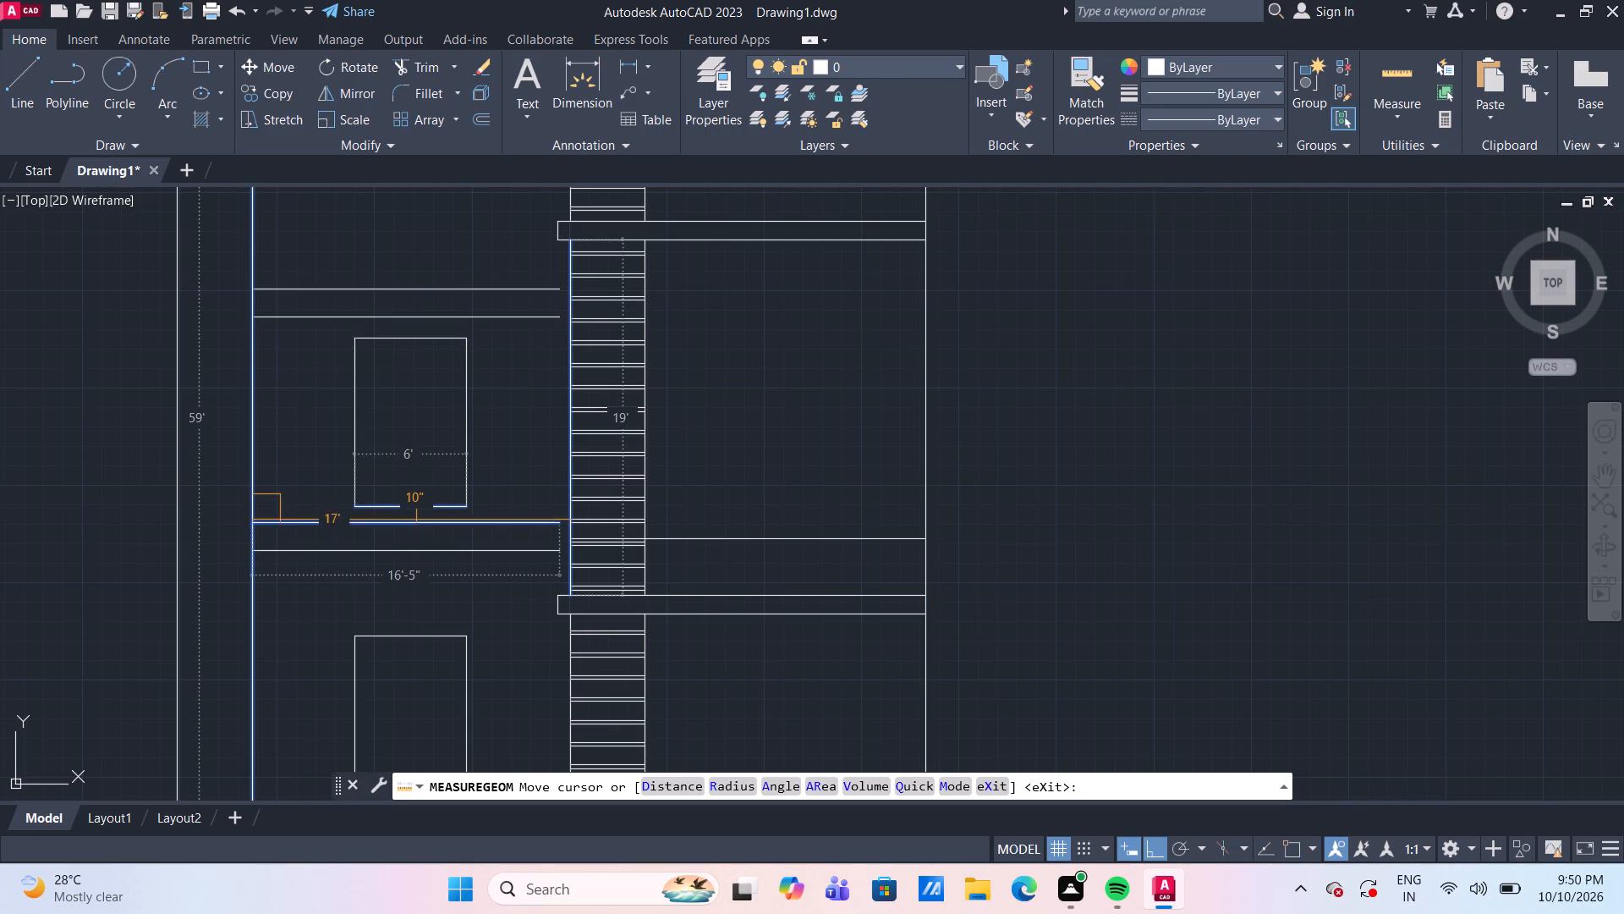
scroll(417, 517, "up", 1)
key("Escape")
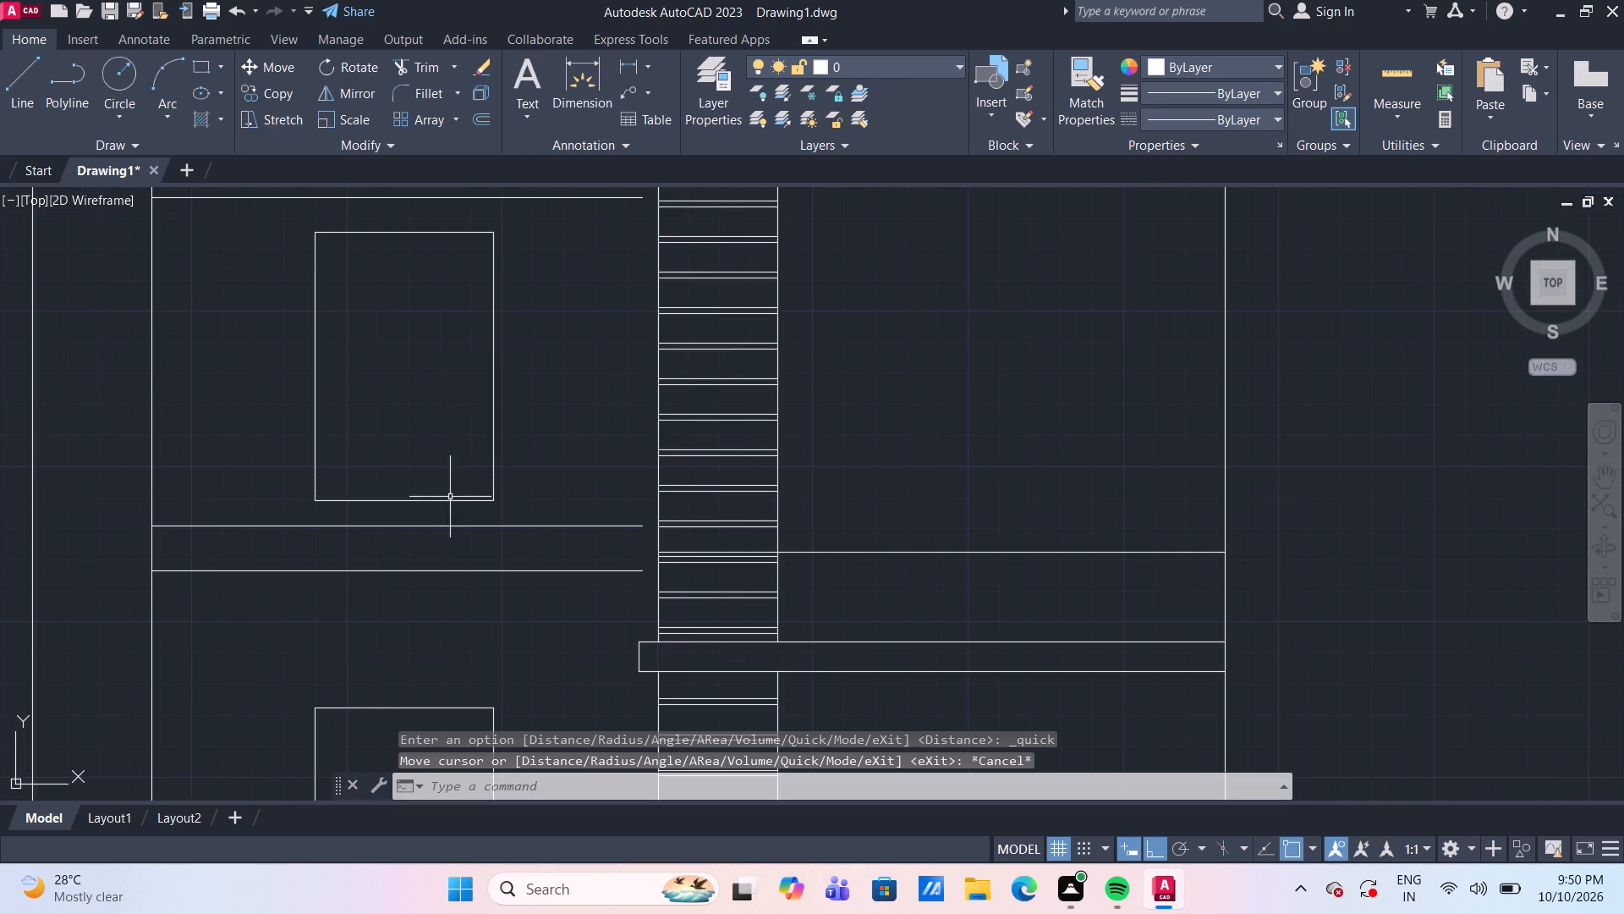
left_click(497, 497)
left_click(468, 454)
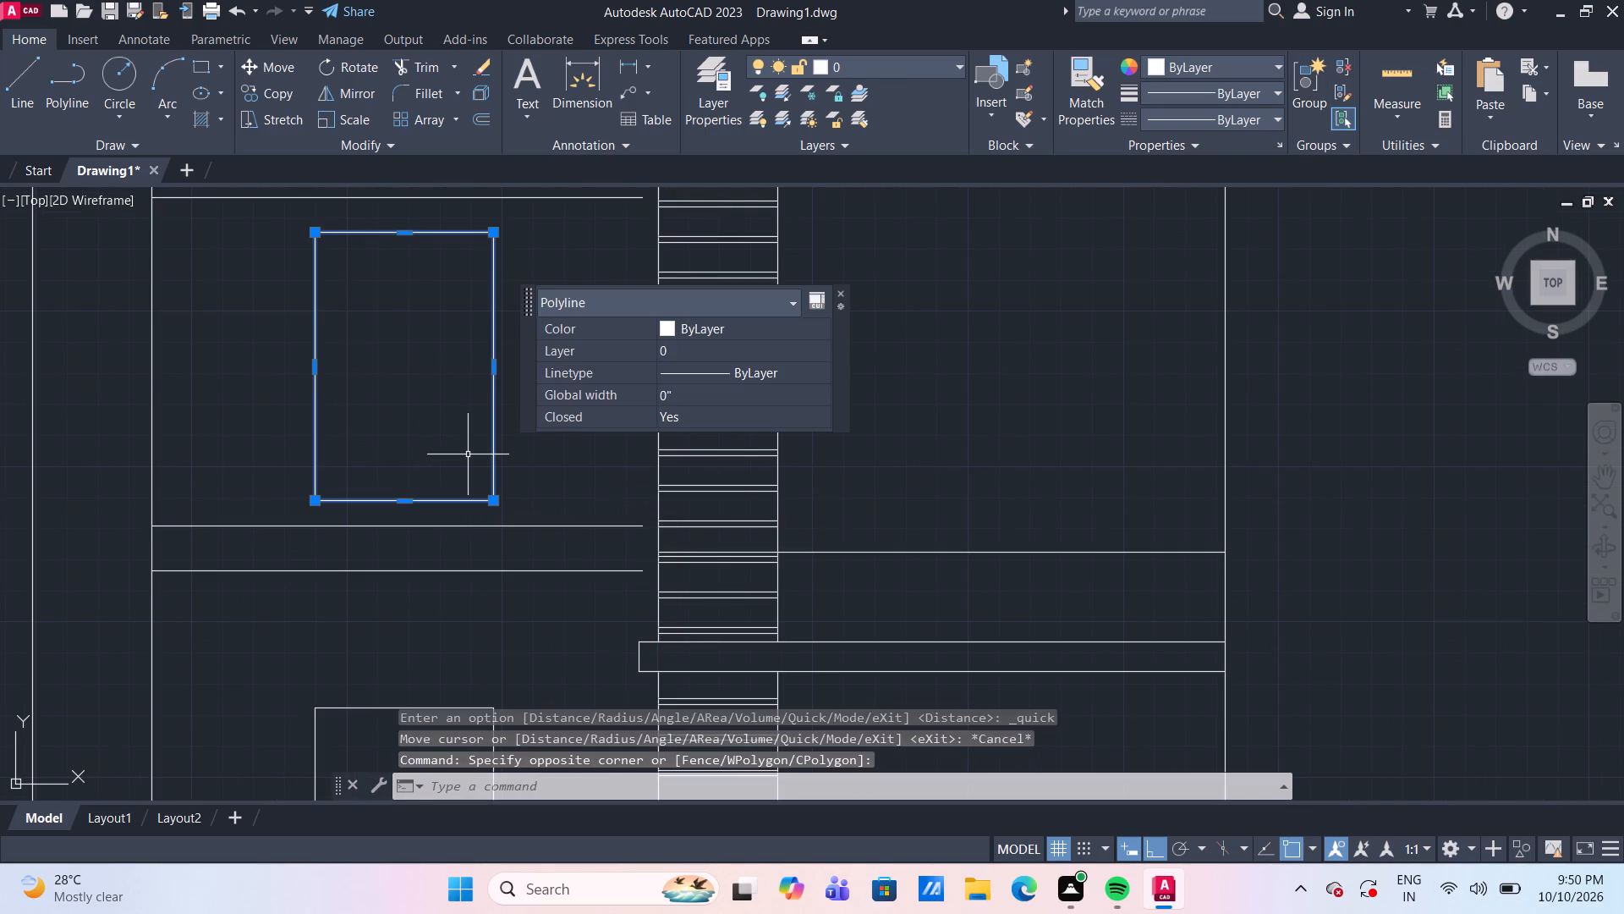
type("m")
key("space")
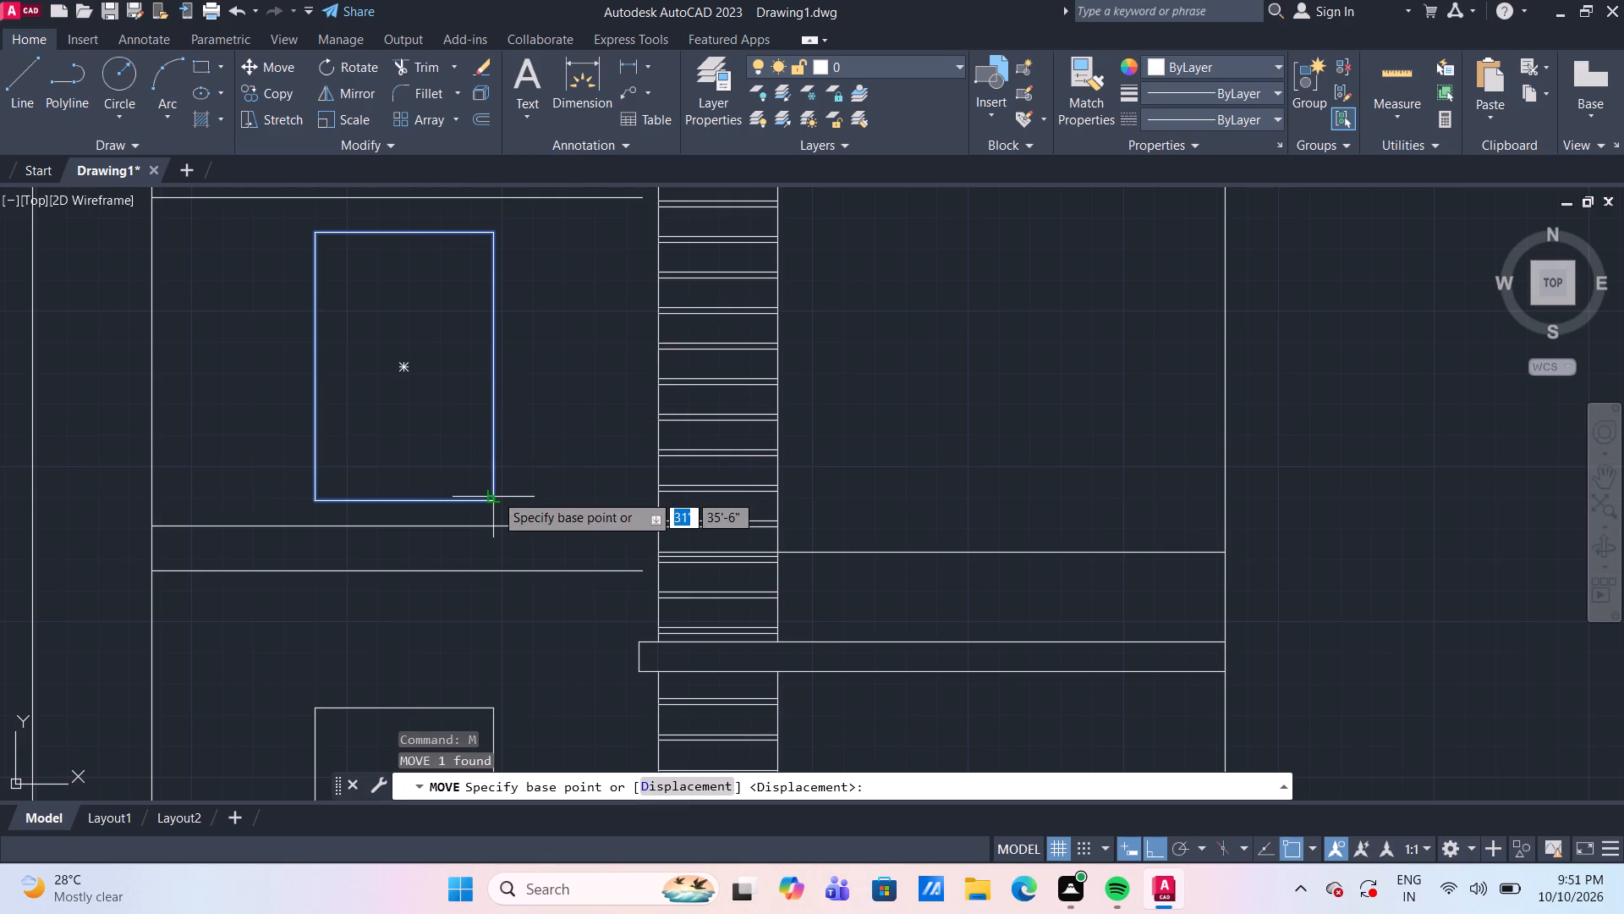
left_click(495, 500)
type("2\"")
key("Return")
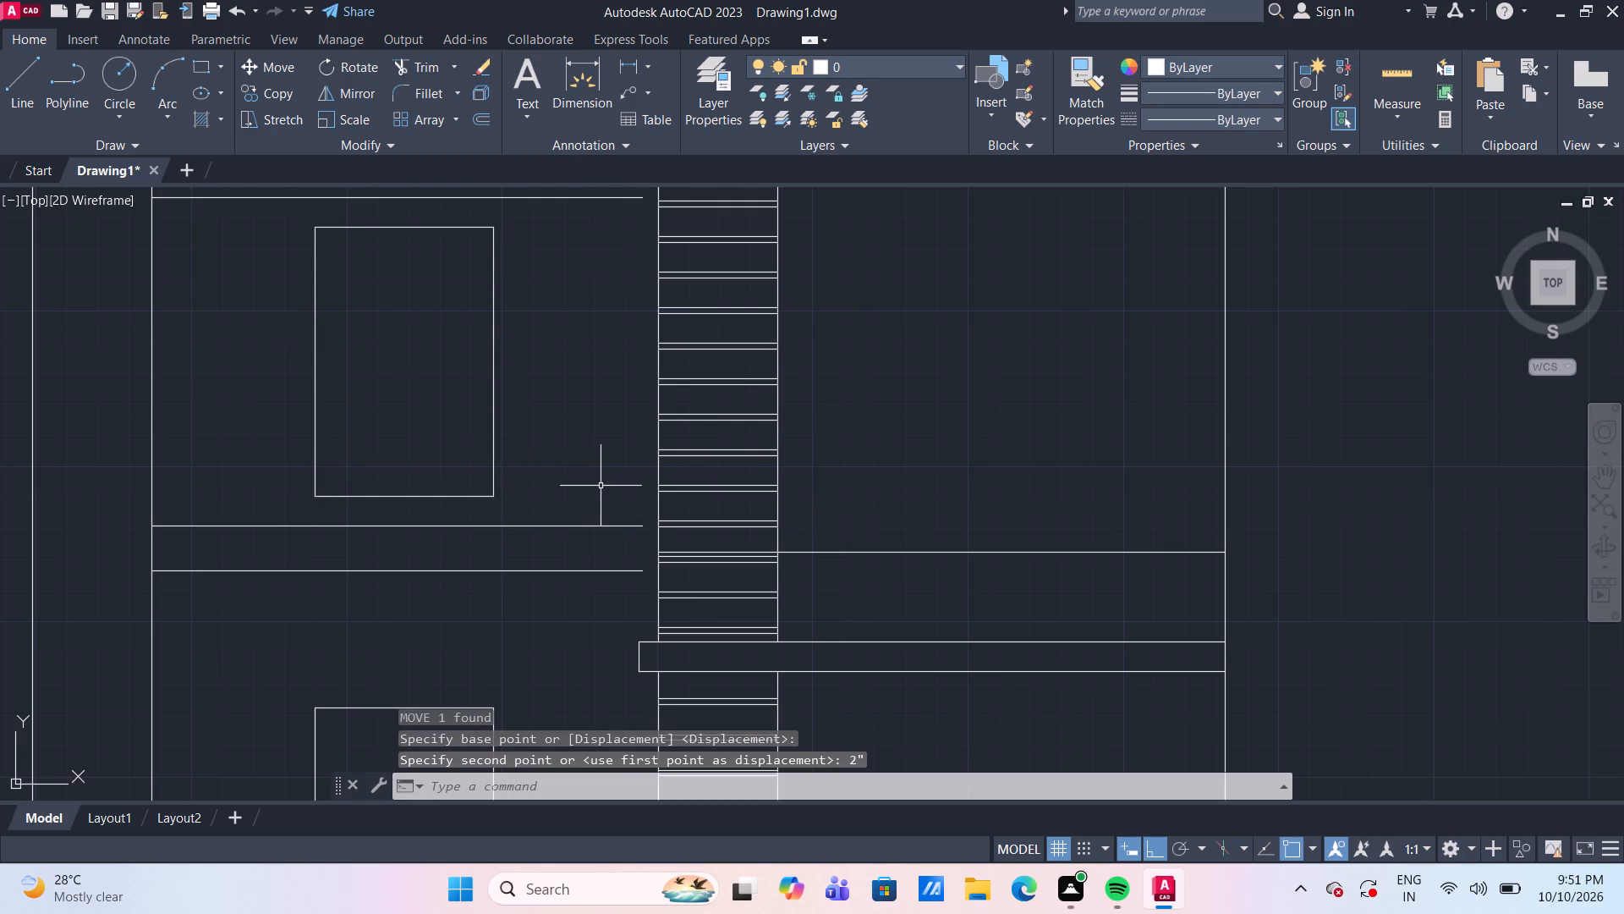
Close the strip-side ends of both 1'6" bands with one vertical line and trim away its portion between the bands.
scroll(592, 460, "down", 1)
middle_click_drag(590, 459, 573, 449)
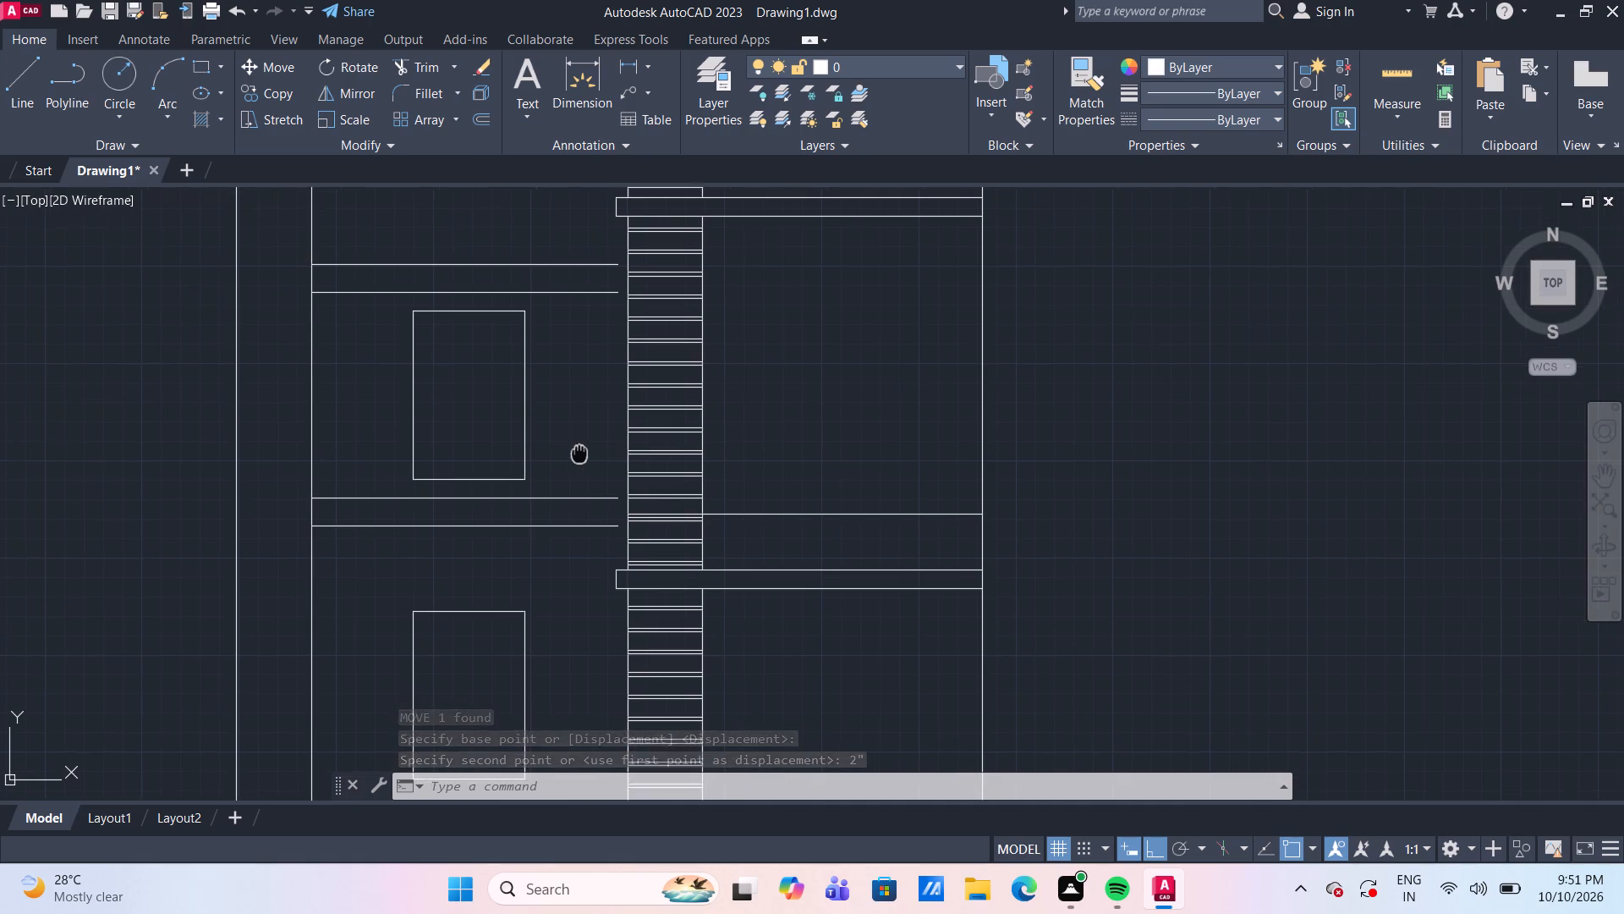
middle_click_drag(573, 449, 568, 468)
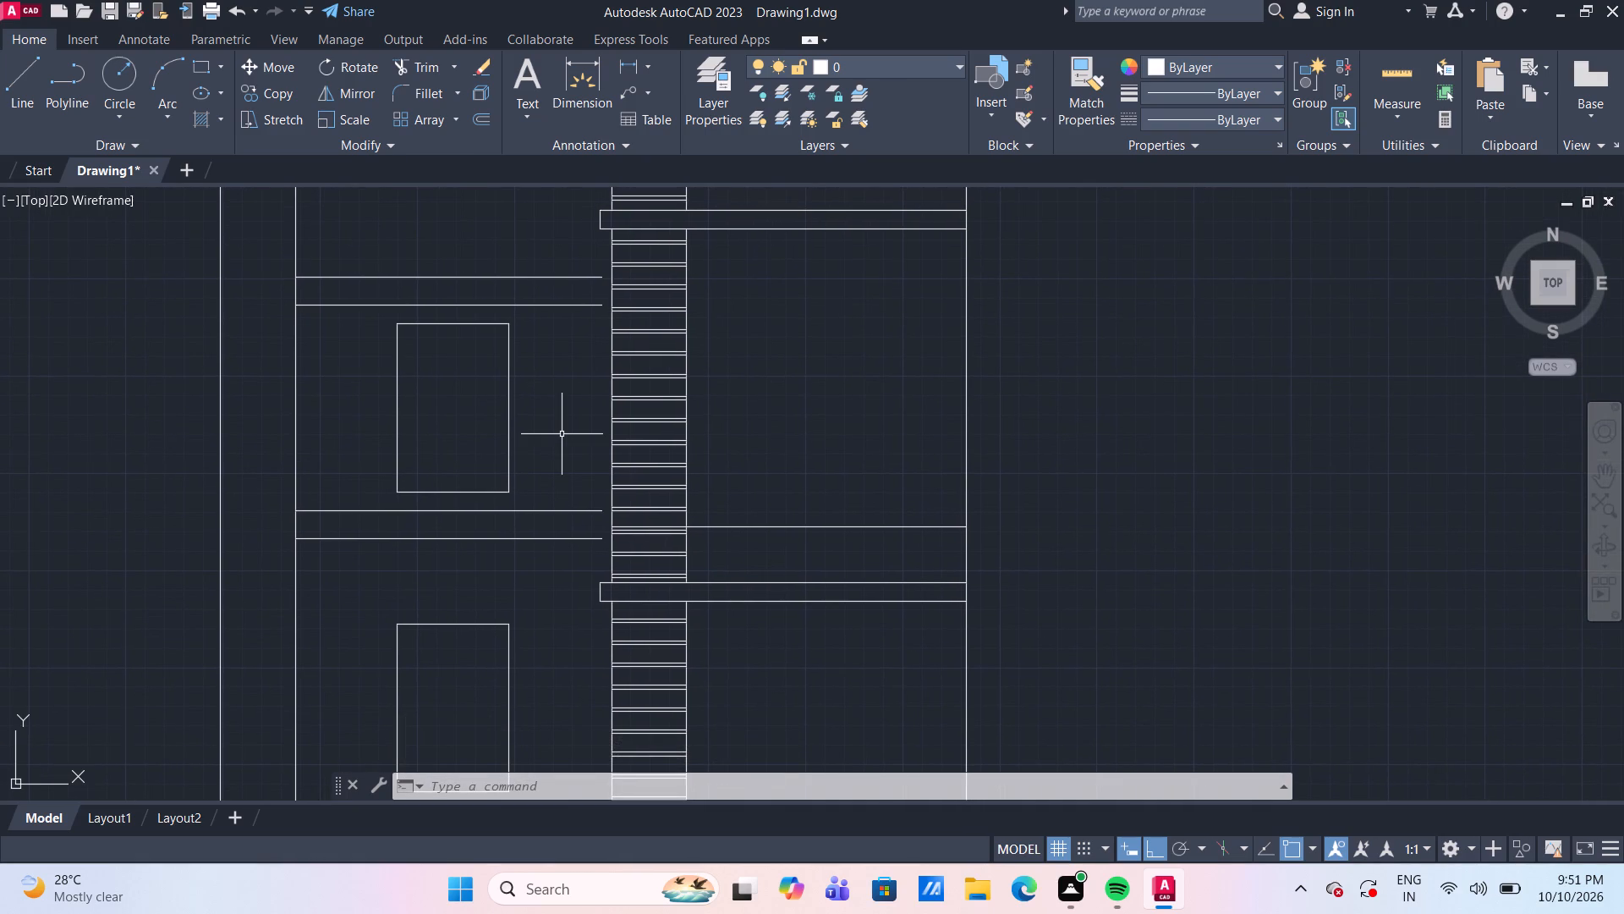
type("l")
key("space")
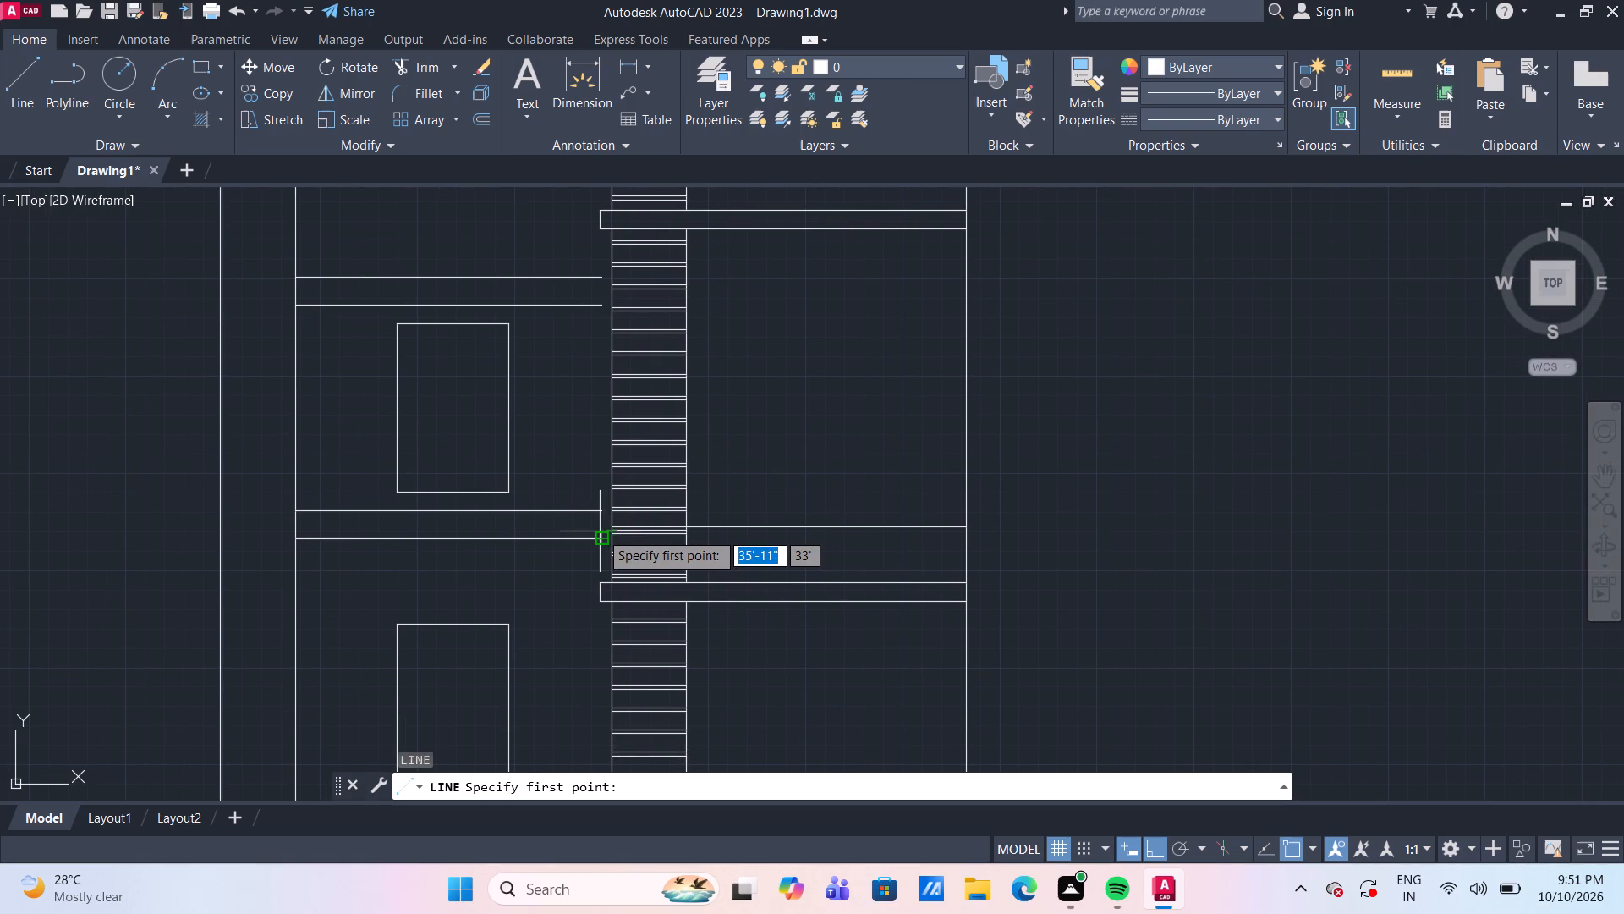
left_click_drag(598, 538, 593, 524)
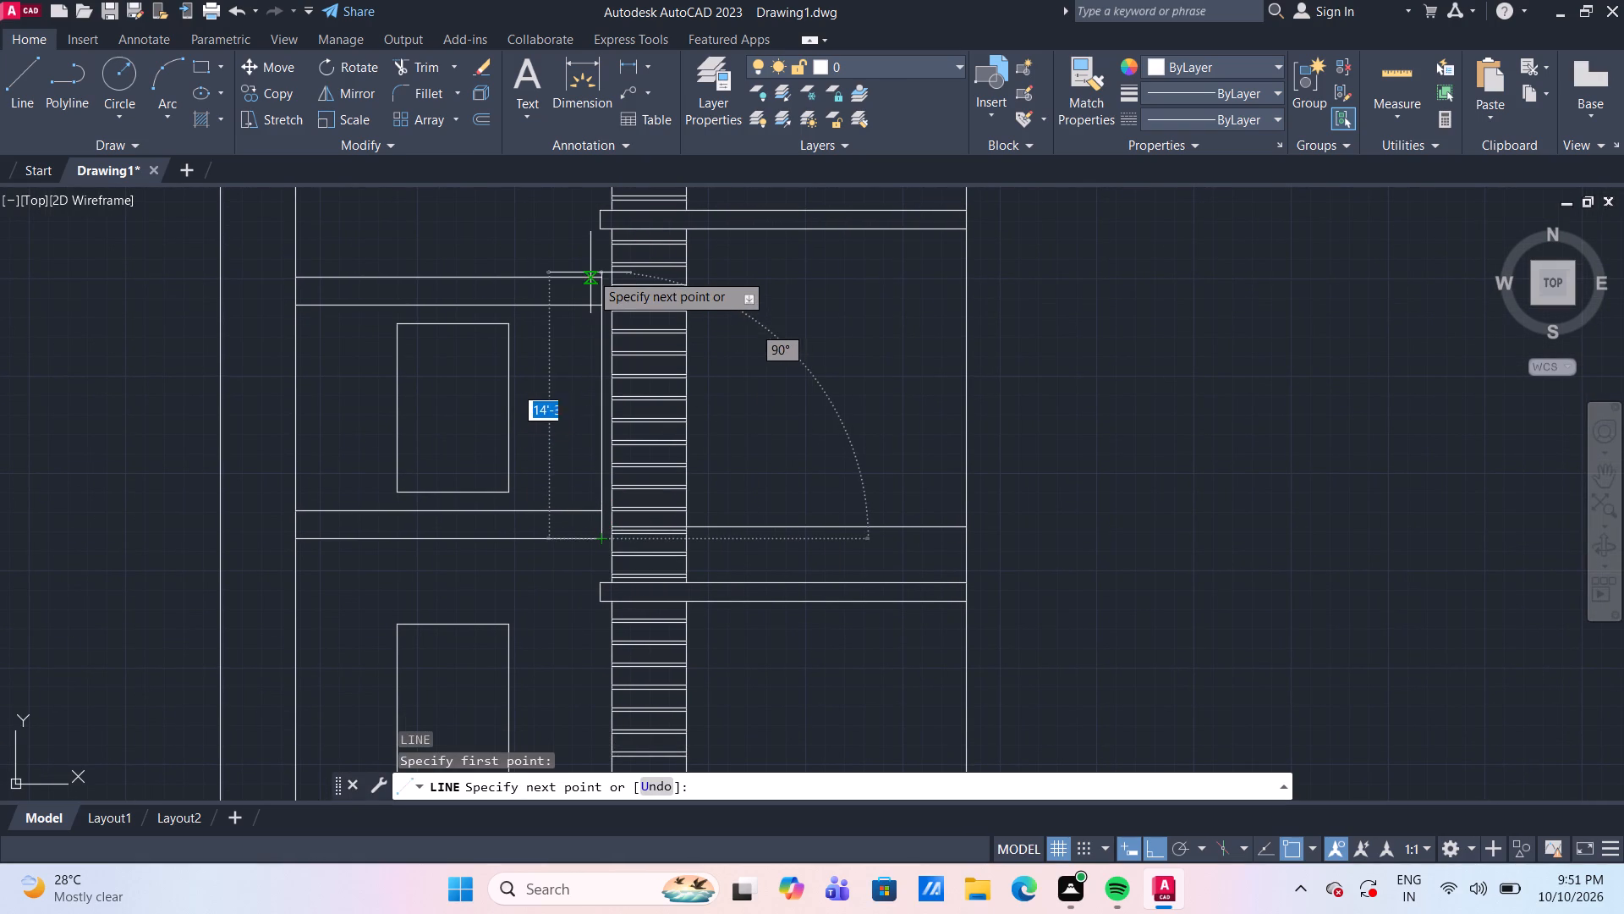
left_click(599, 274)
key("Escape")
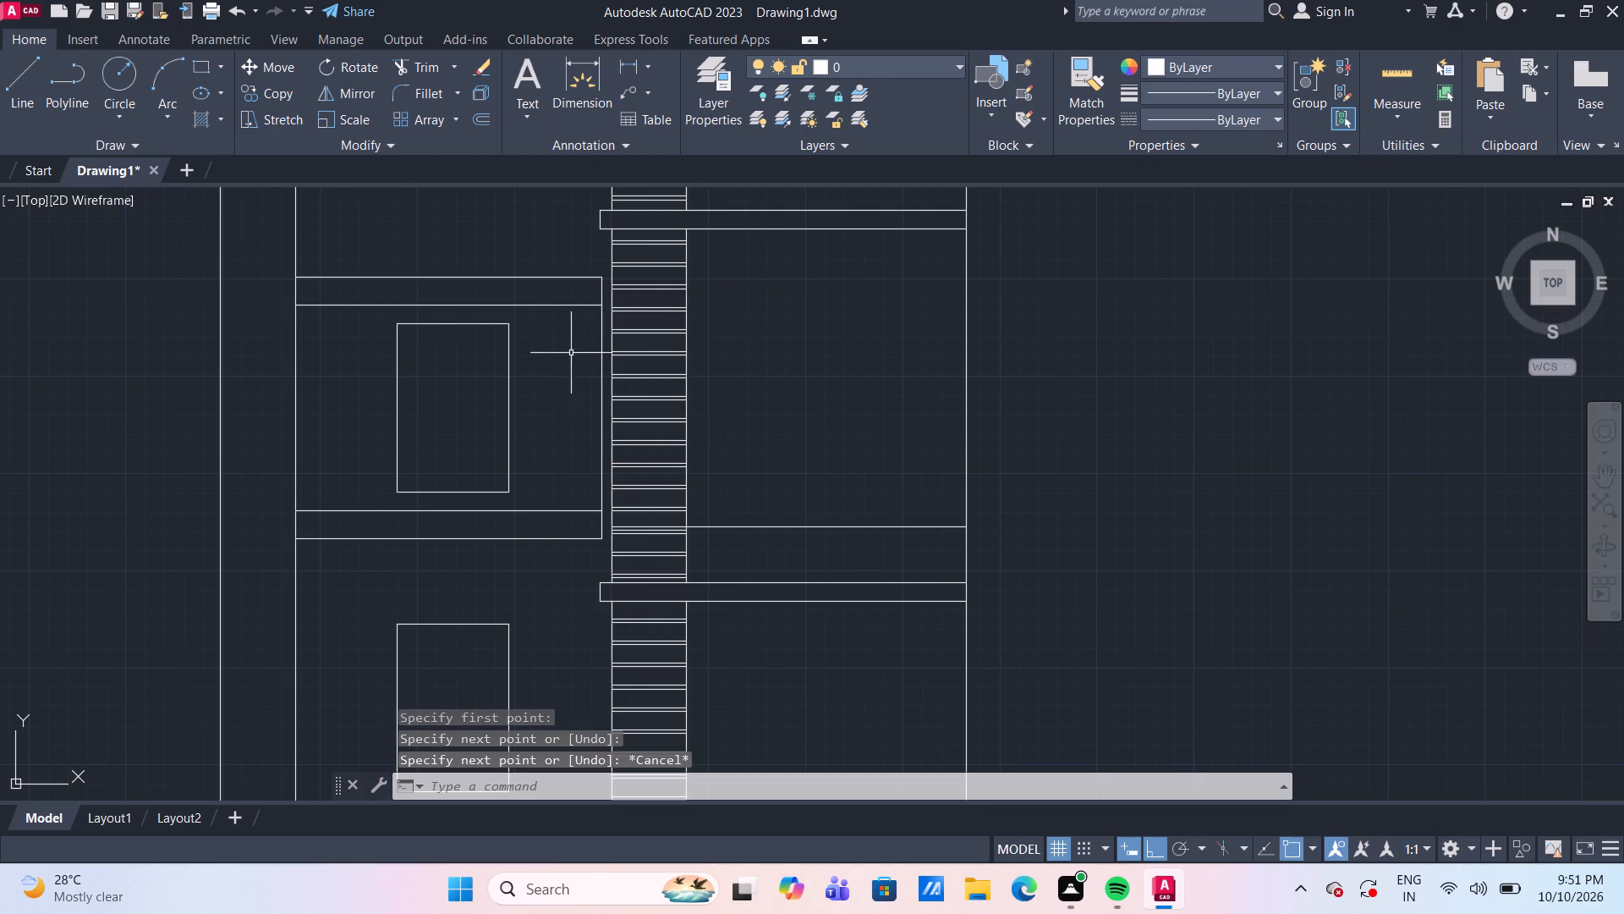
type("tr")
key("space")
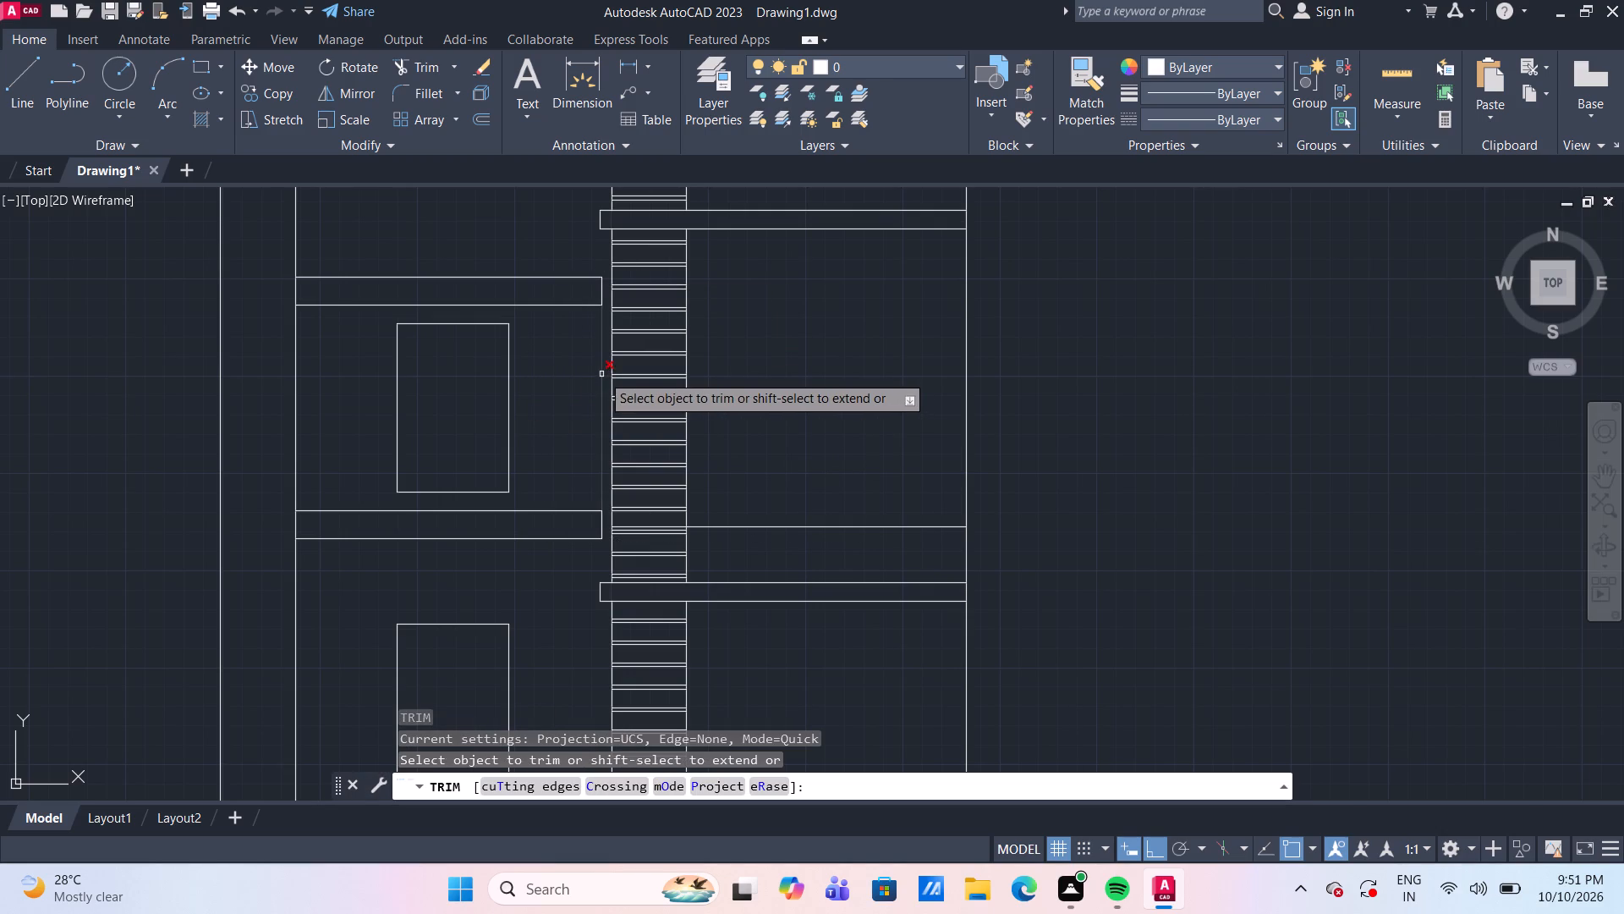
left_click(601, 374)
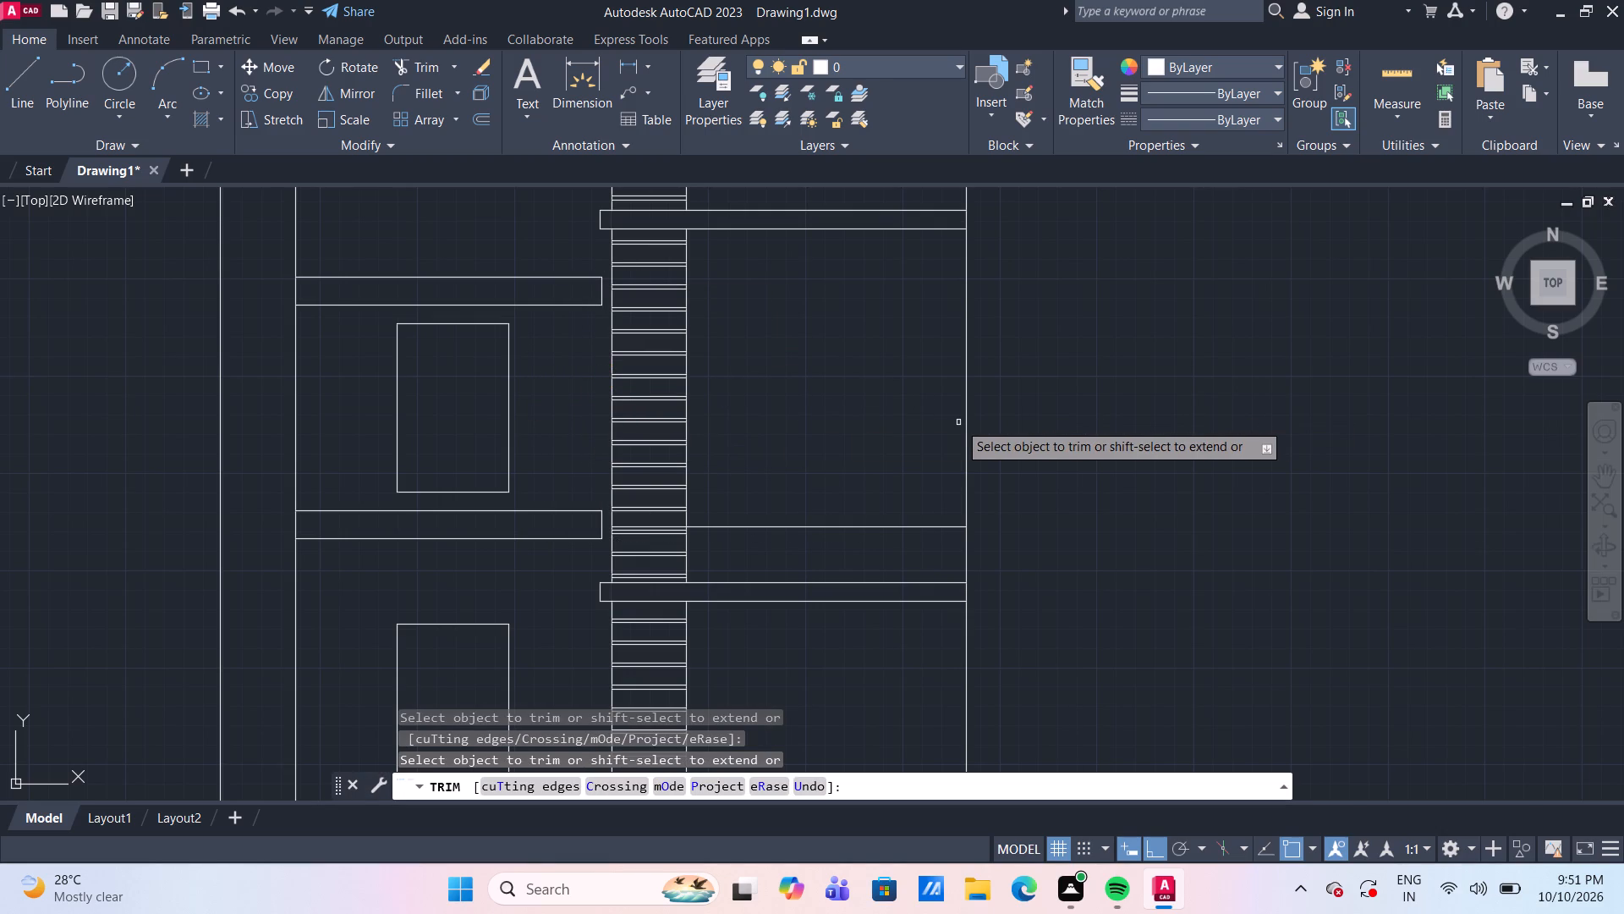
Extend the lower band's bottom edge and the upper band's top edge to the outer left wall line.
scroll(958, 422, "down", 2)
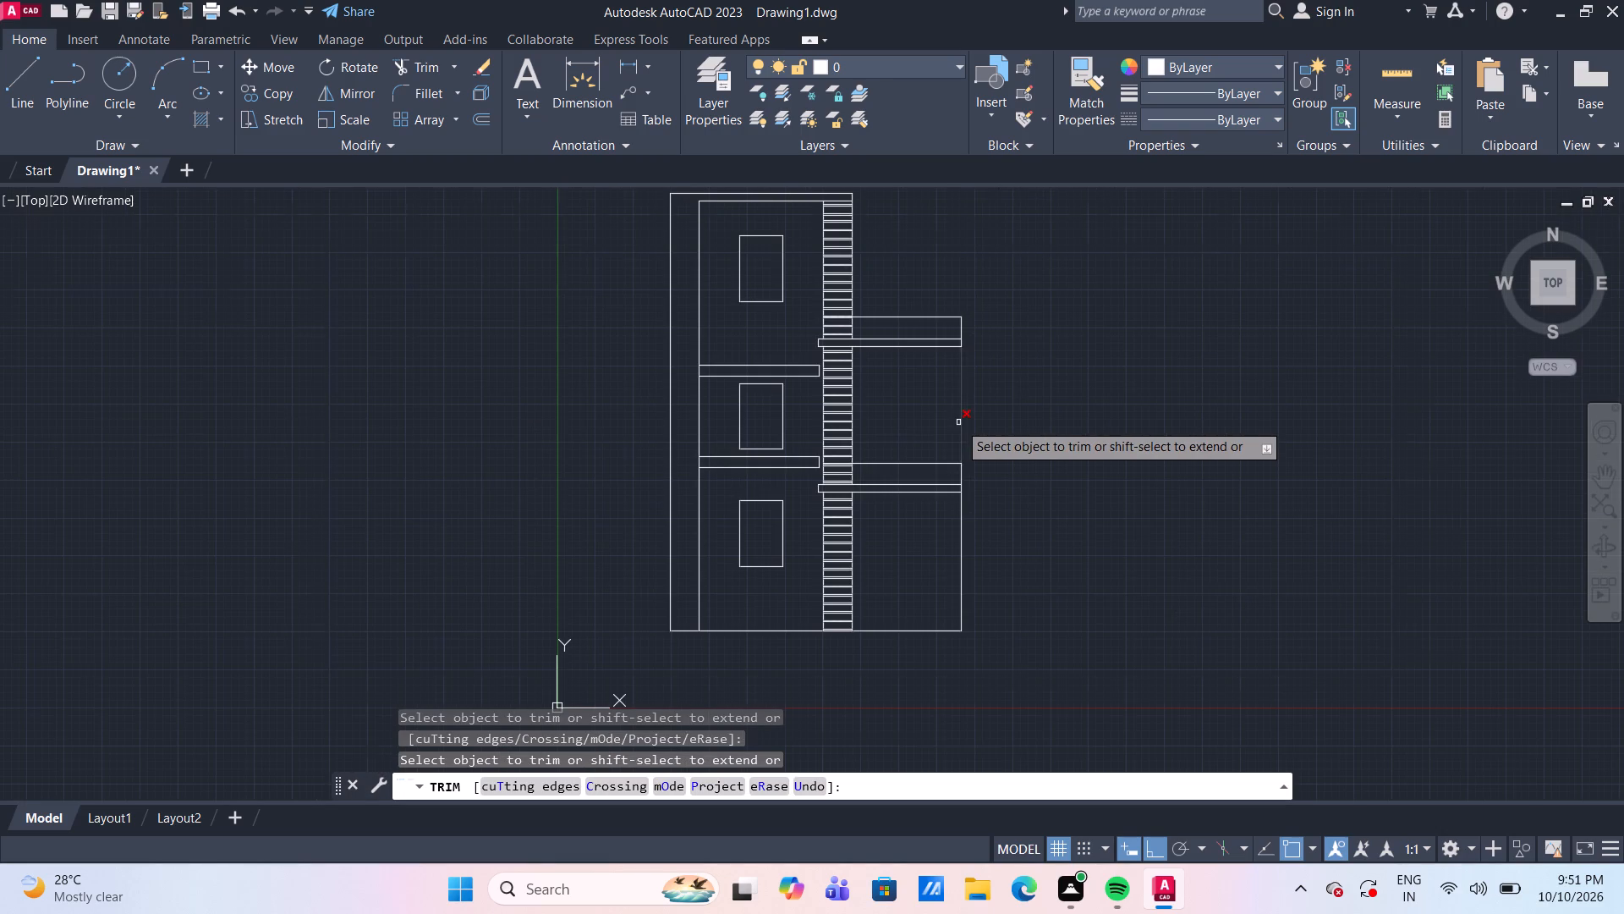
scroll(631, 554, "up", 2)
scroll(634, 515, "down", 2)
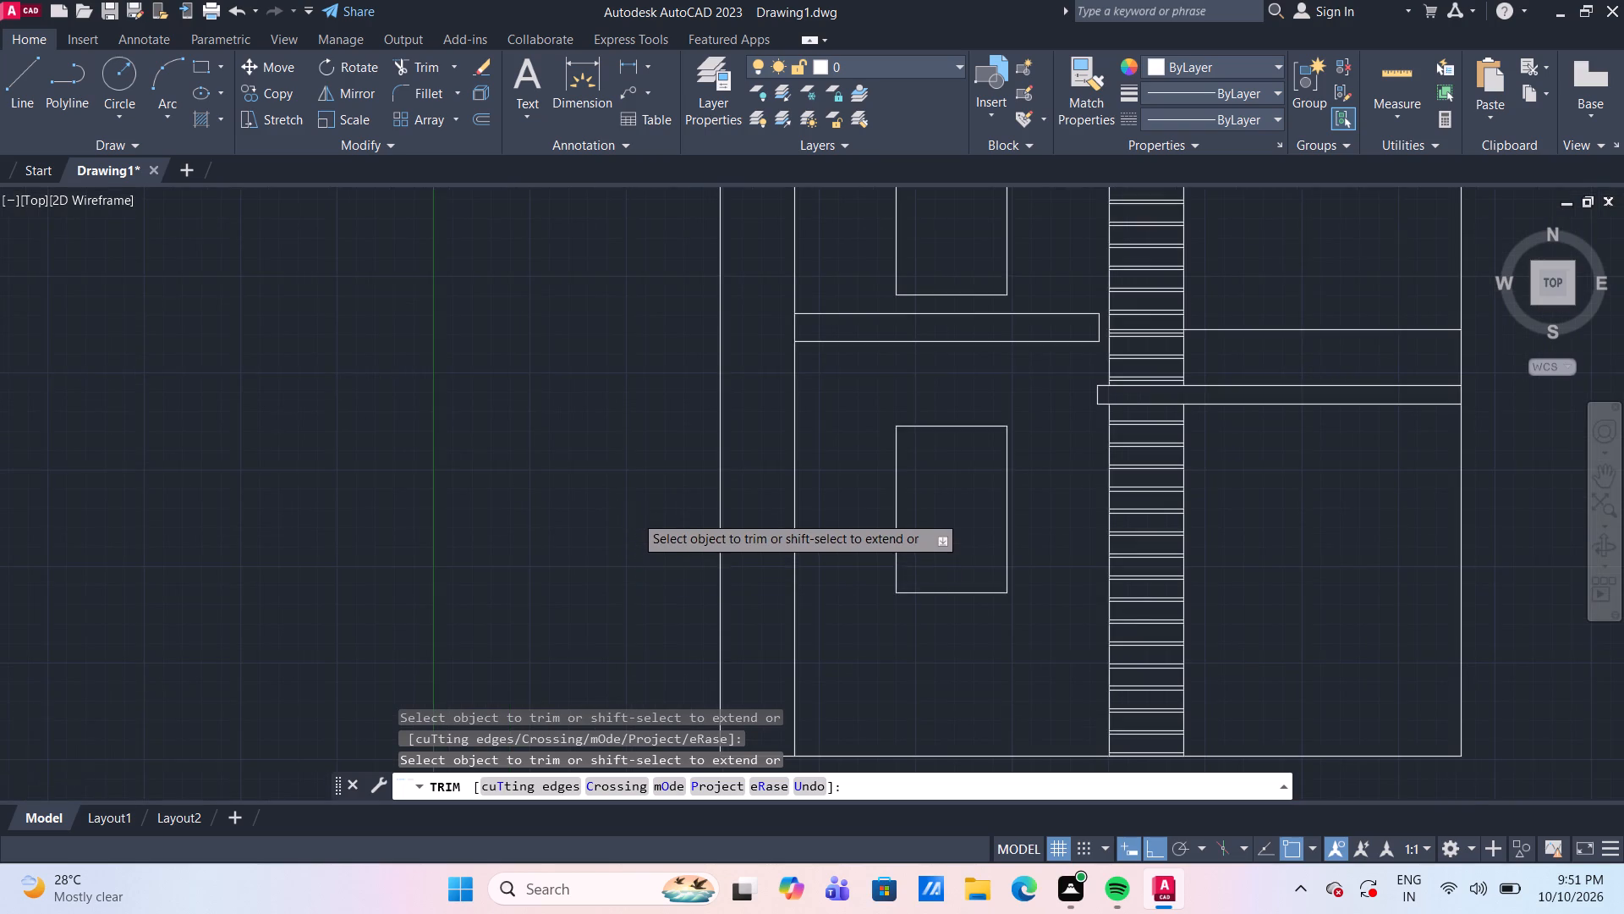
scroll(764, 445, "up", 1)
scroll(661, 492, "up", 1)
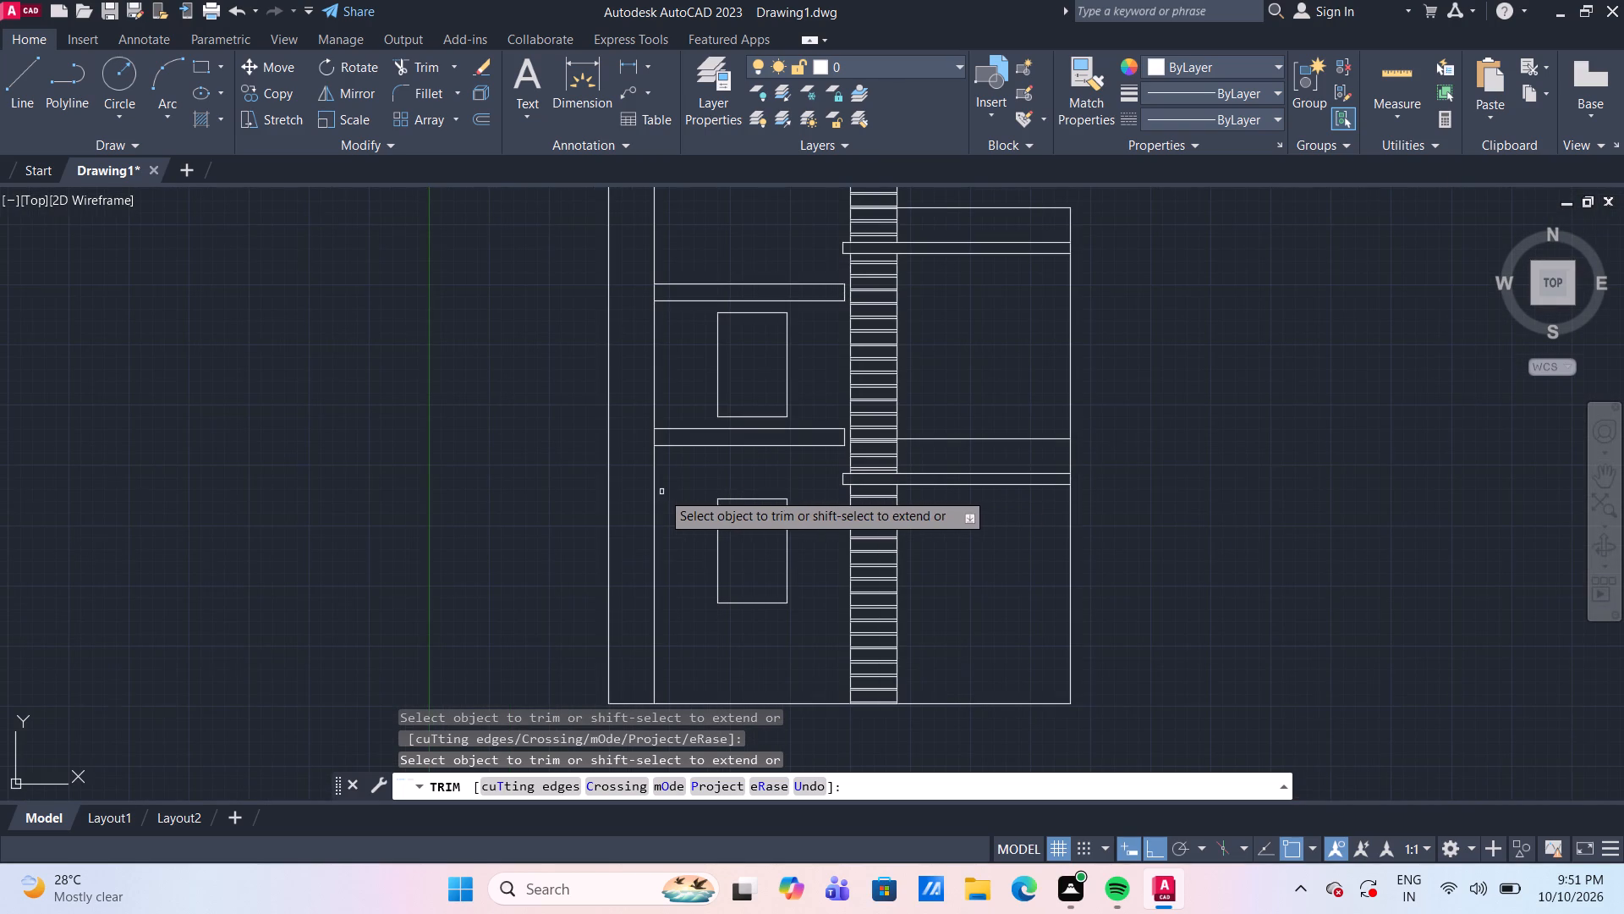
middle_click_drag(697, 457, 688, 542)
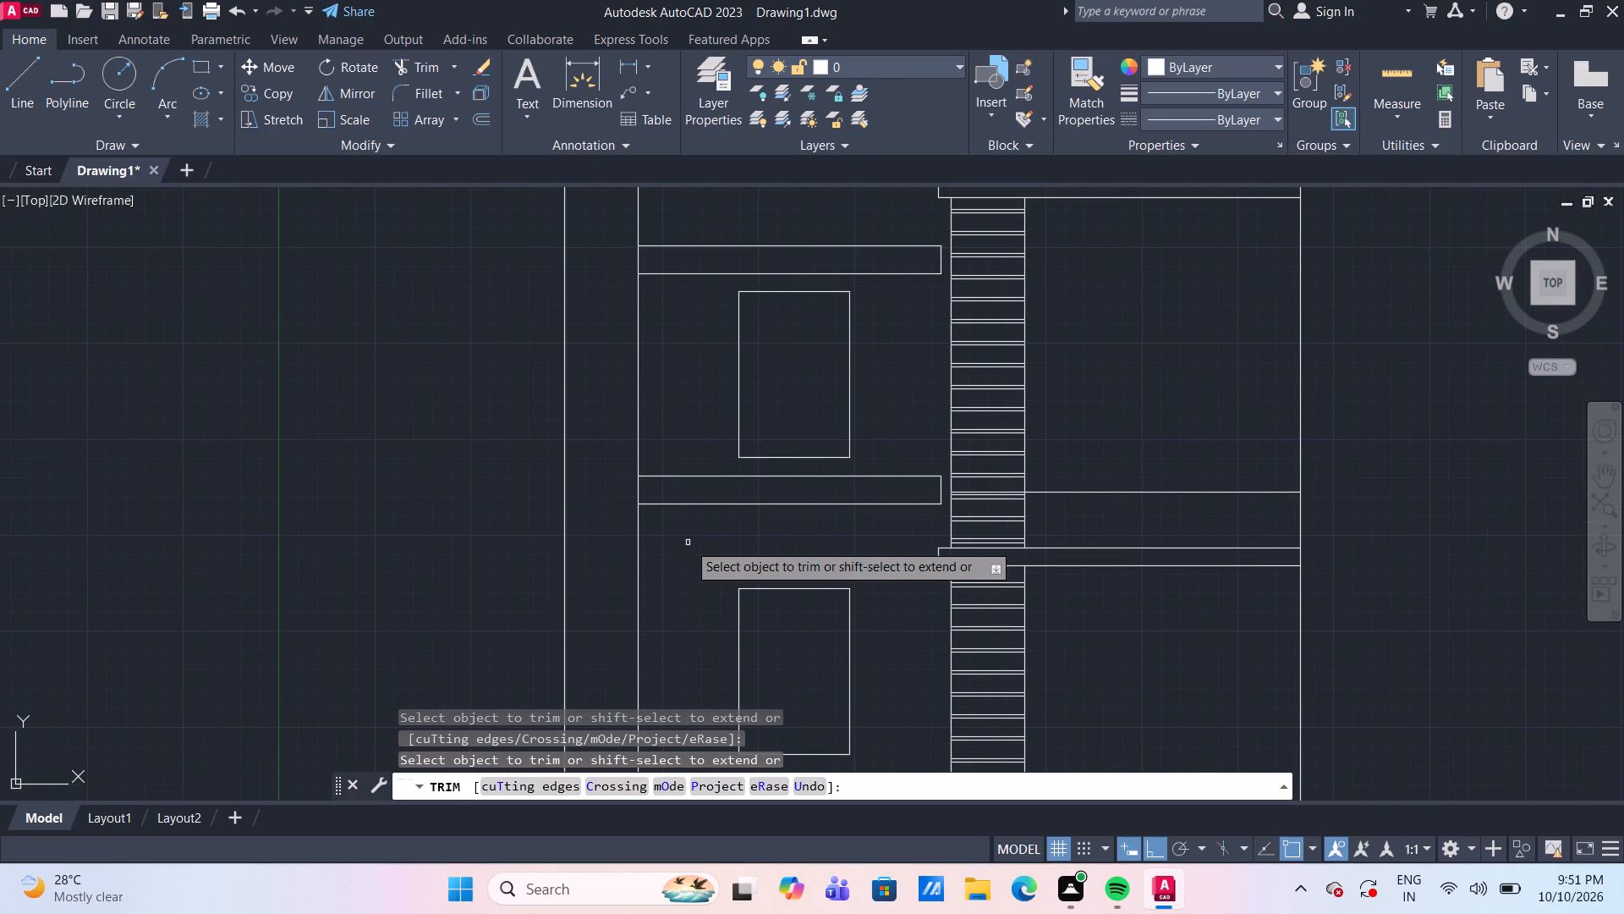
left_click(694, 504, "shift")
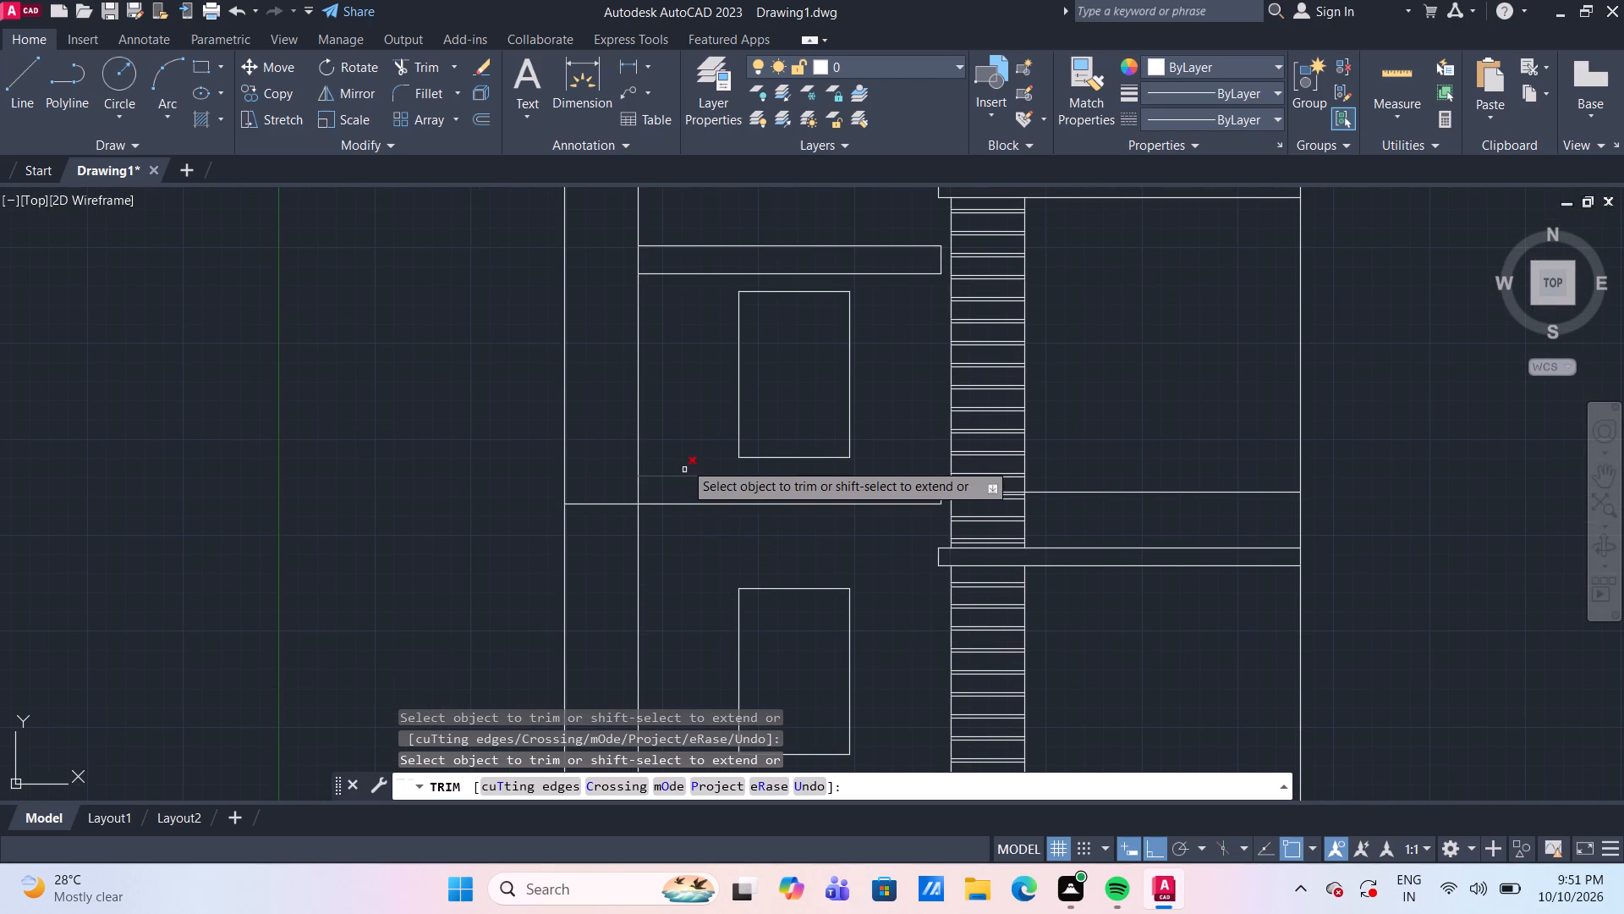
left_click(701, 245, "shift")
Trim the inner left wall line where it crosses the two 1'6" bands.
left_click(636, 256)
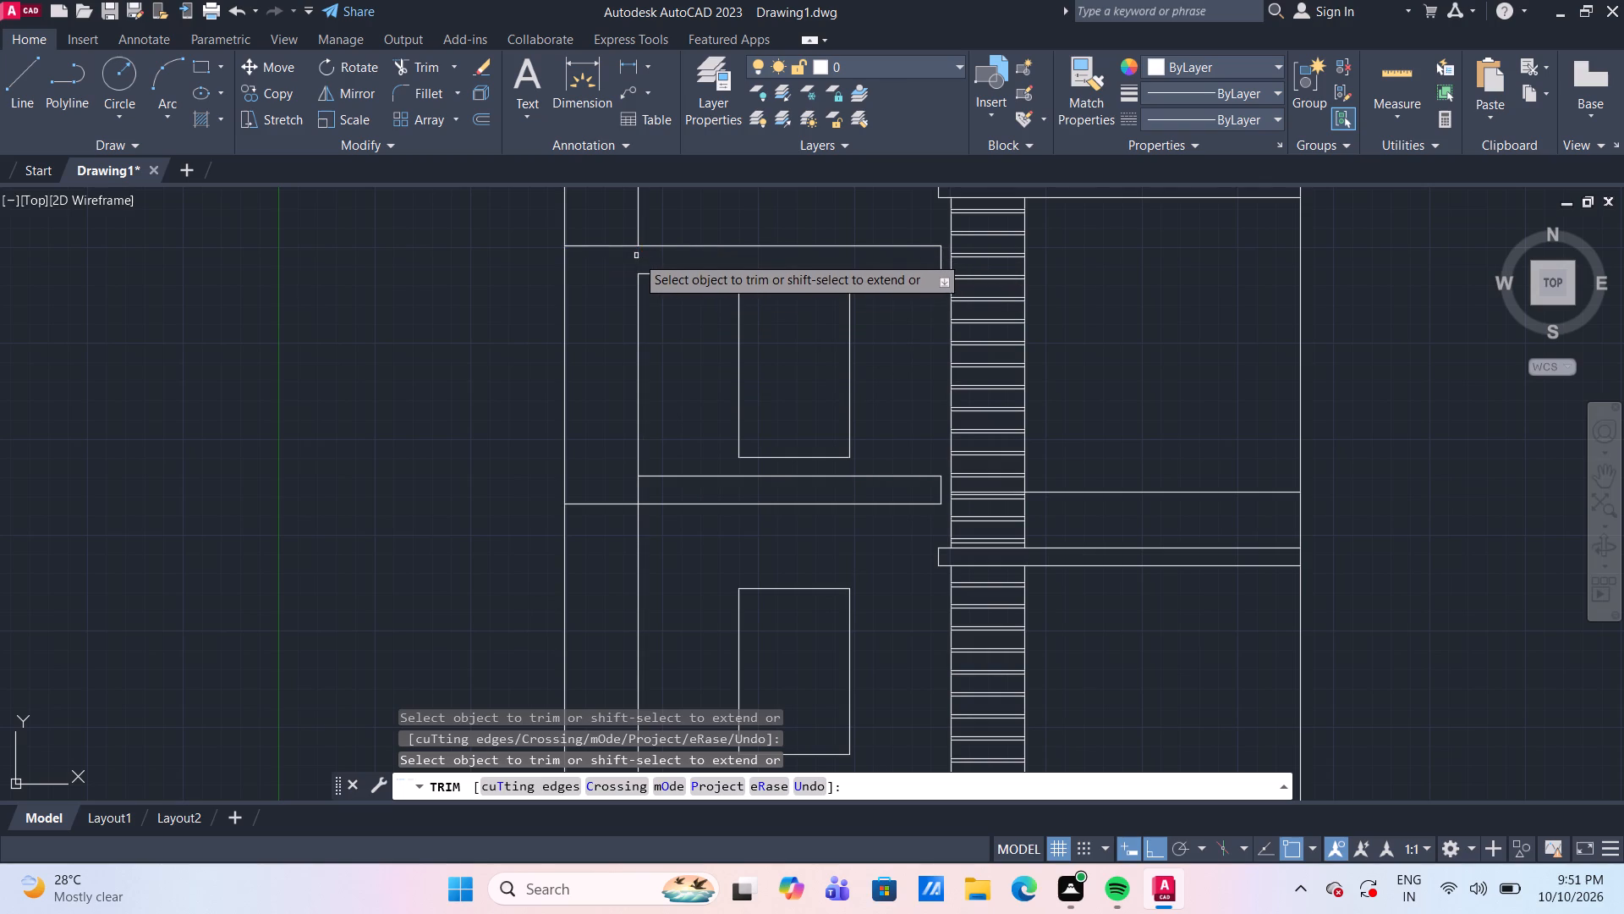
left_click(640, 487)
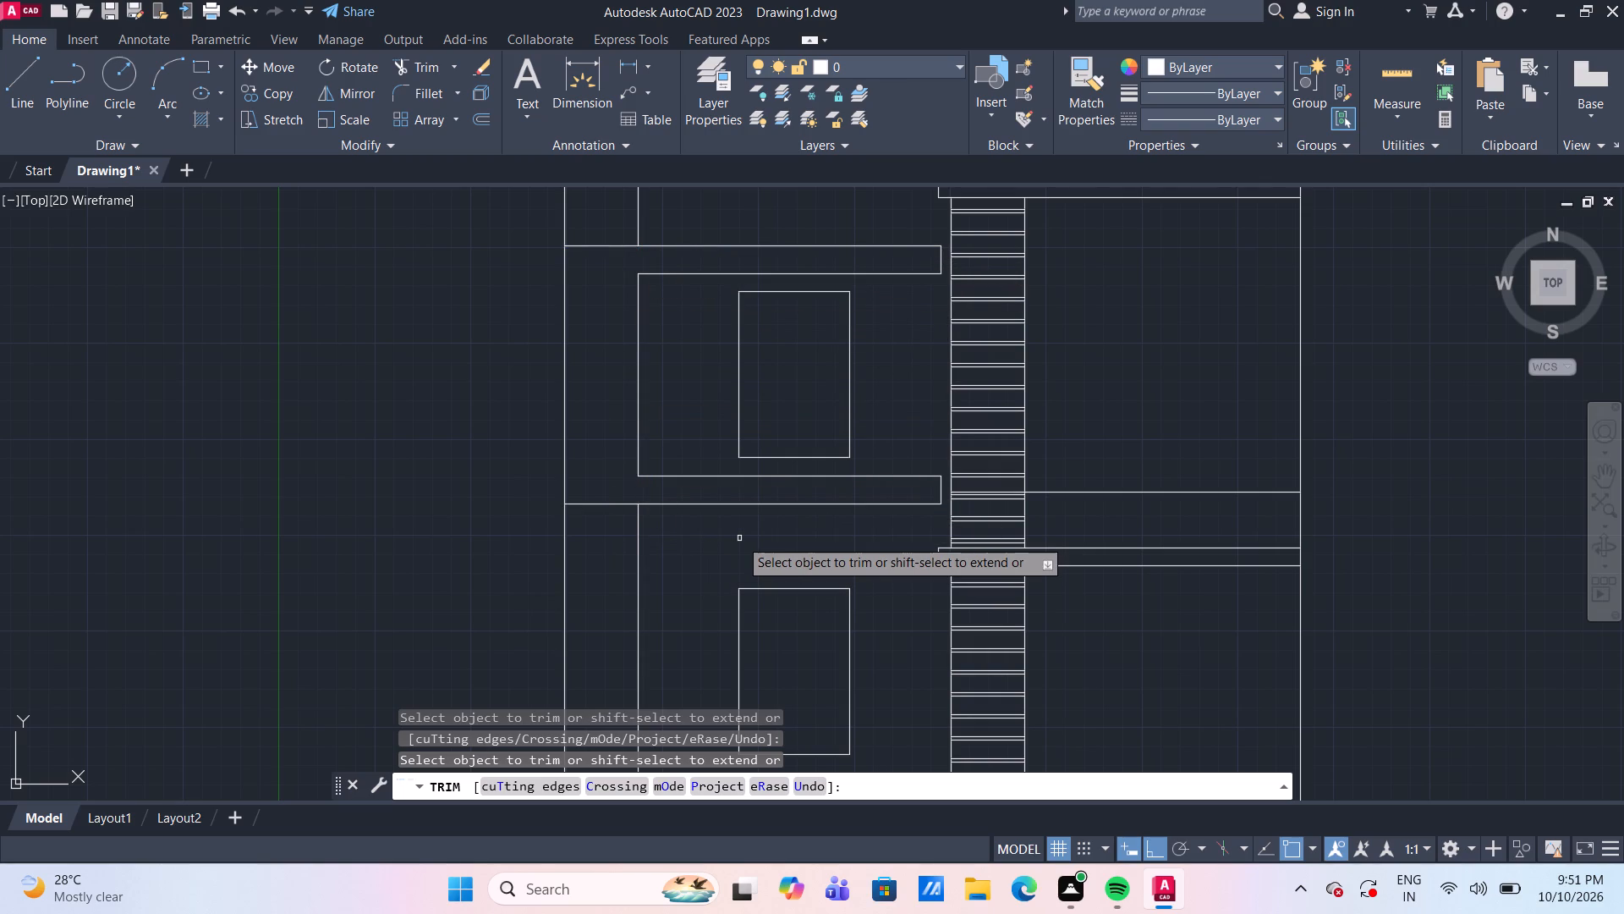
scroll(739, 538, "down", 1)
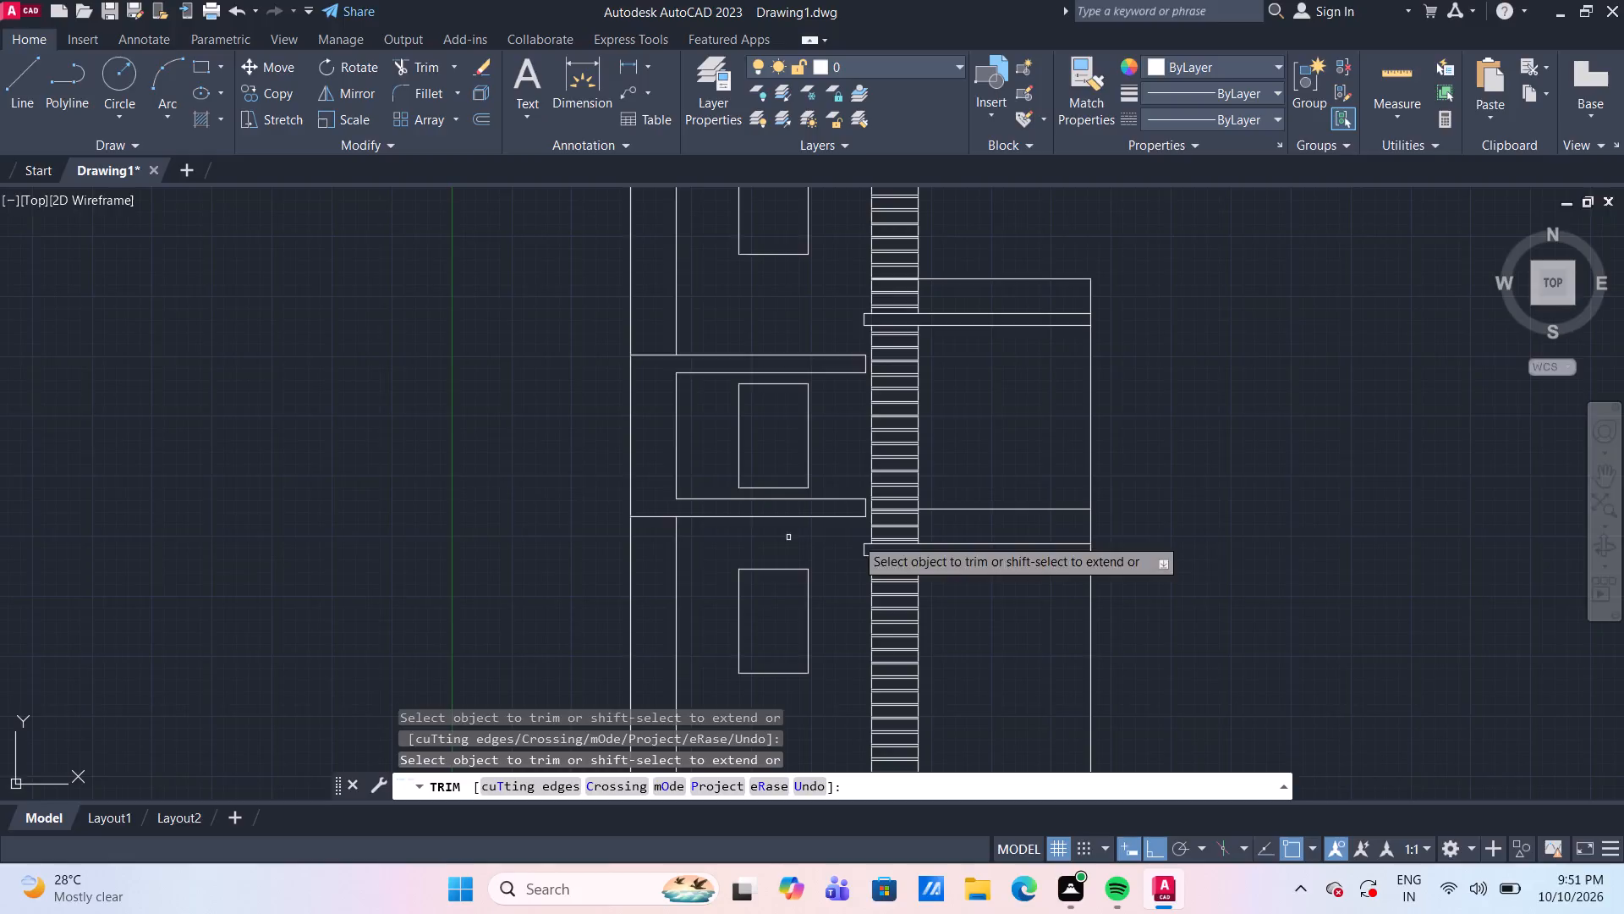
middle_click_drag(996, 410, 1001, 387)
key("Escape")
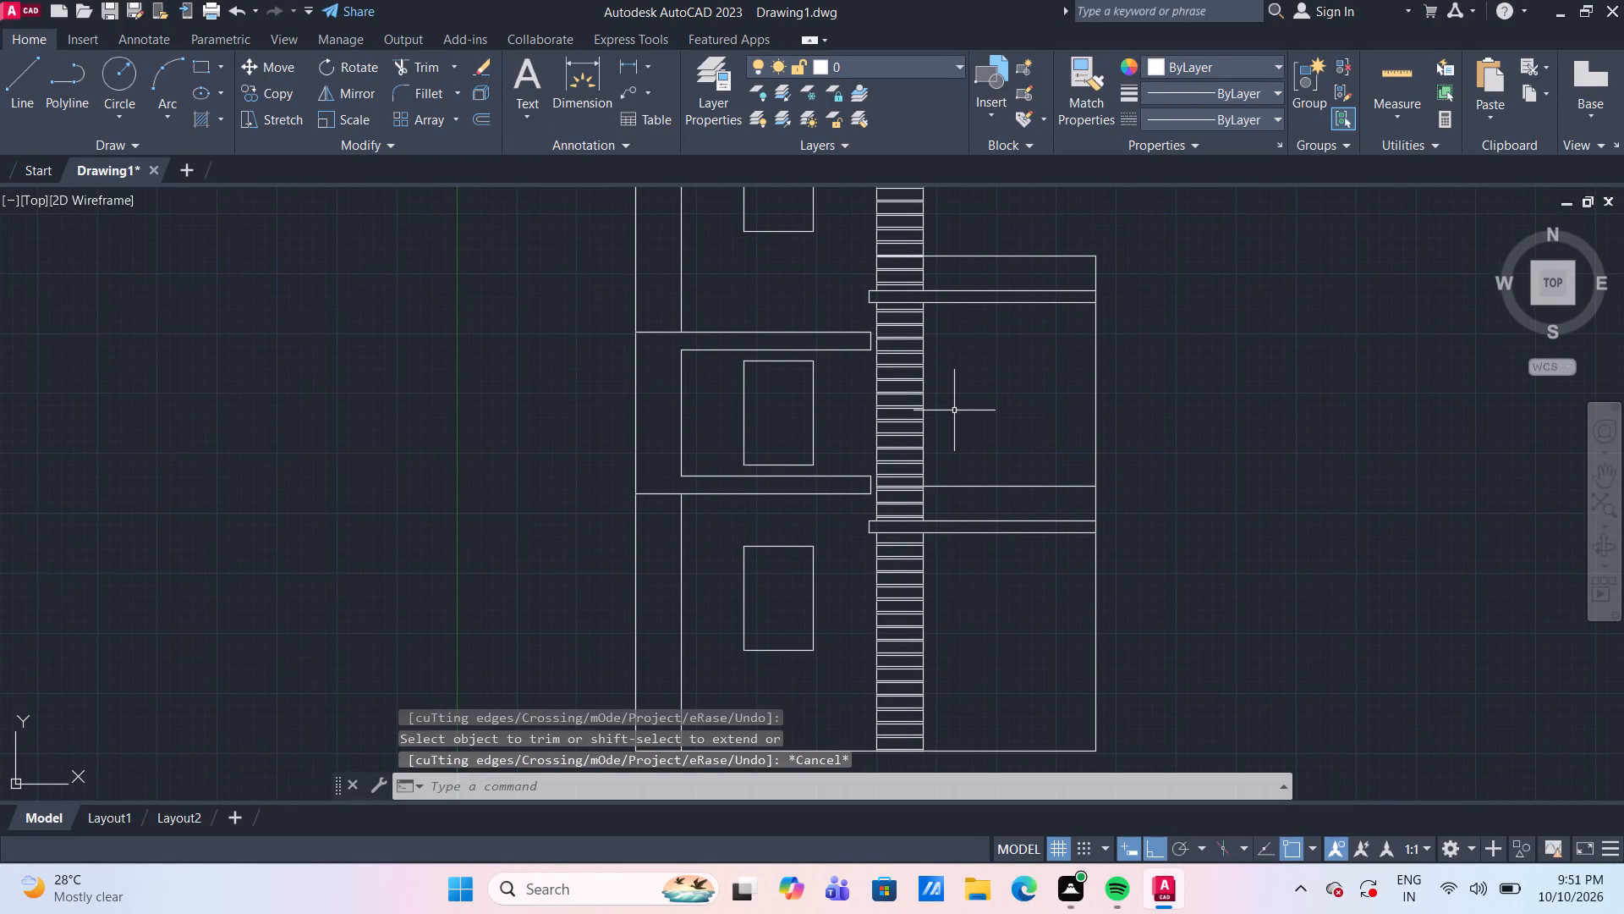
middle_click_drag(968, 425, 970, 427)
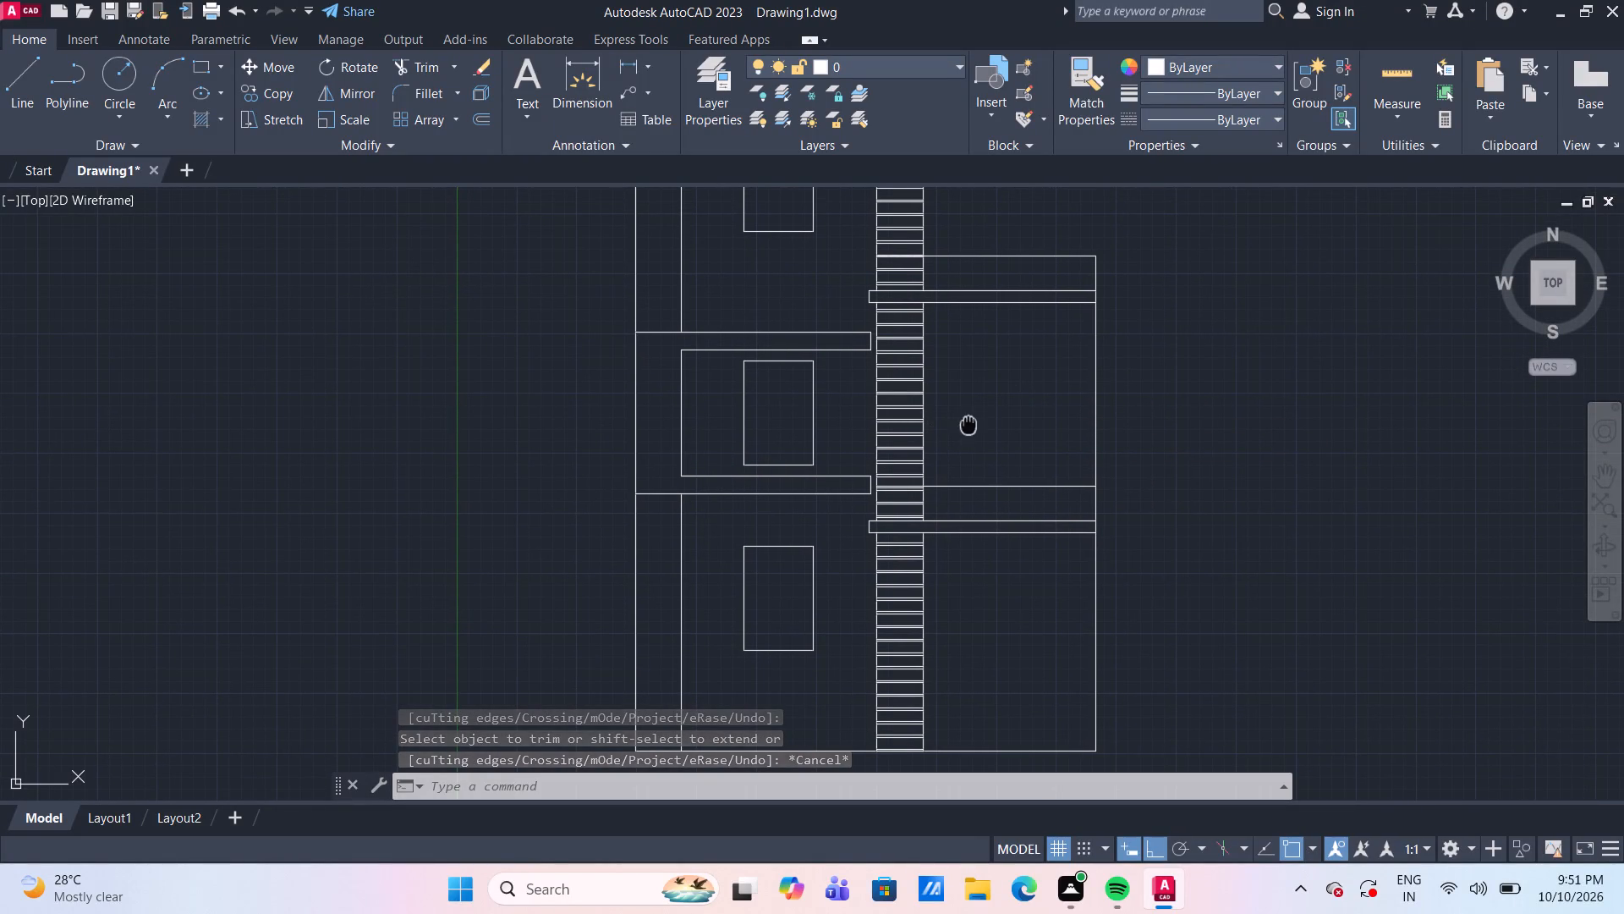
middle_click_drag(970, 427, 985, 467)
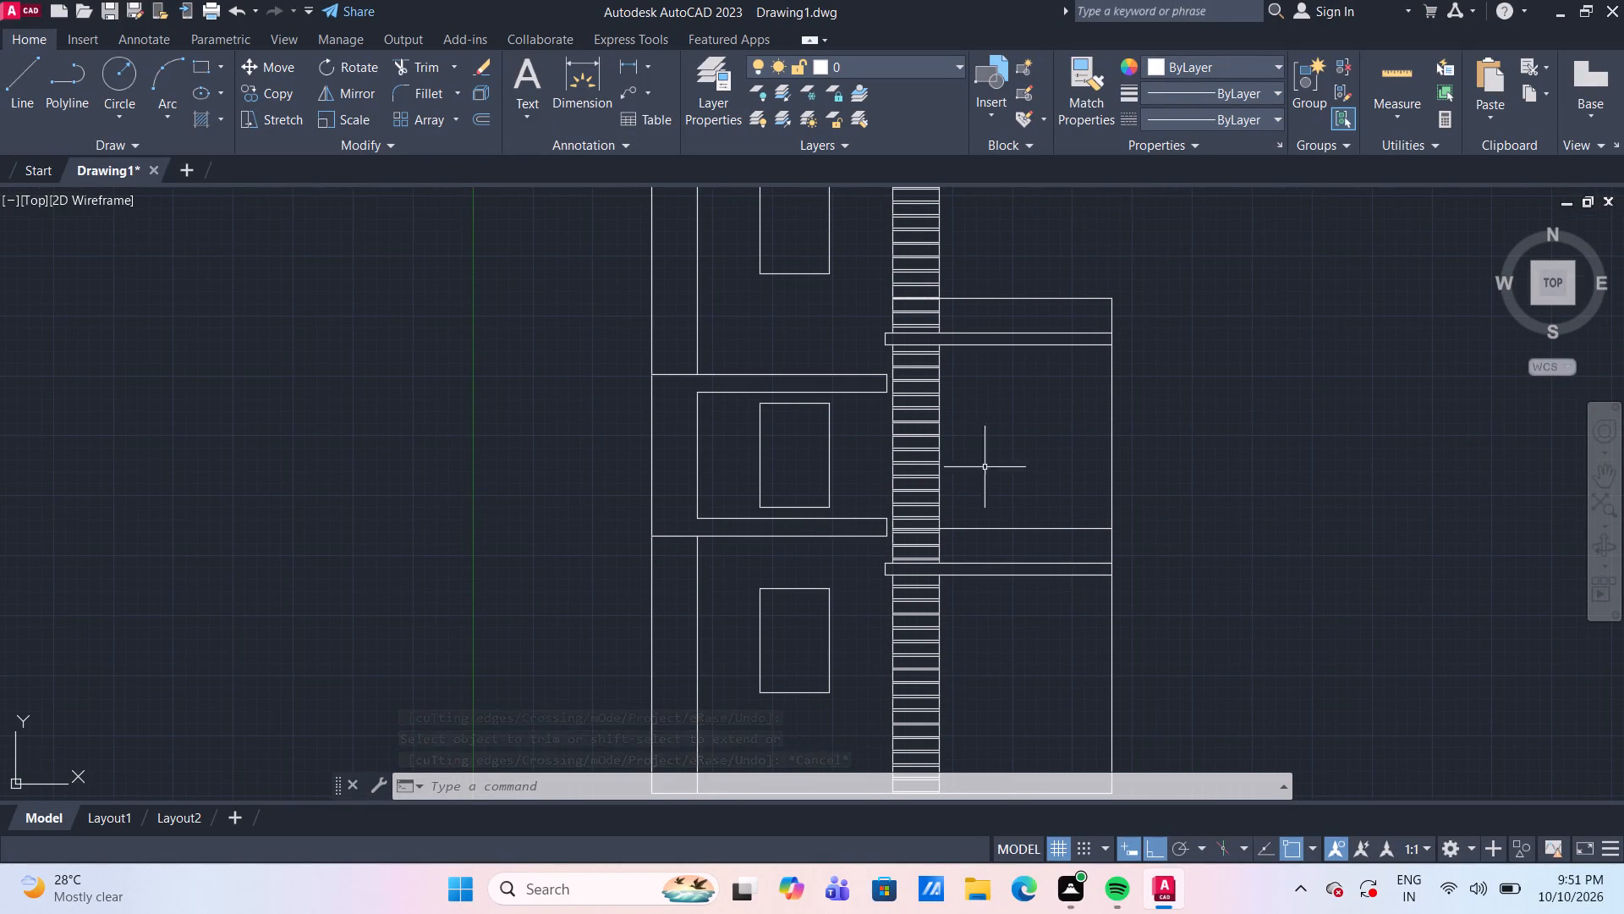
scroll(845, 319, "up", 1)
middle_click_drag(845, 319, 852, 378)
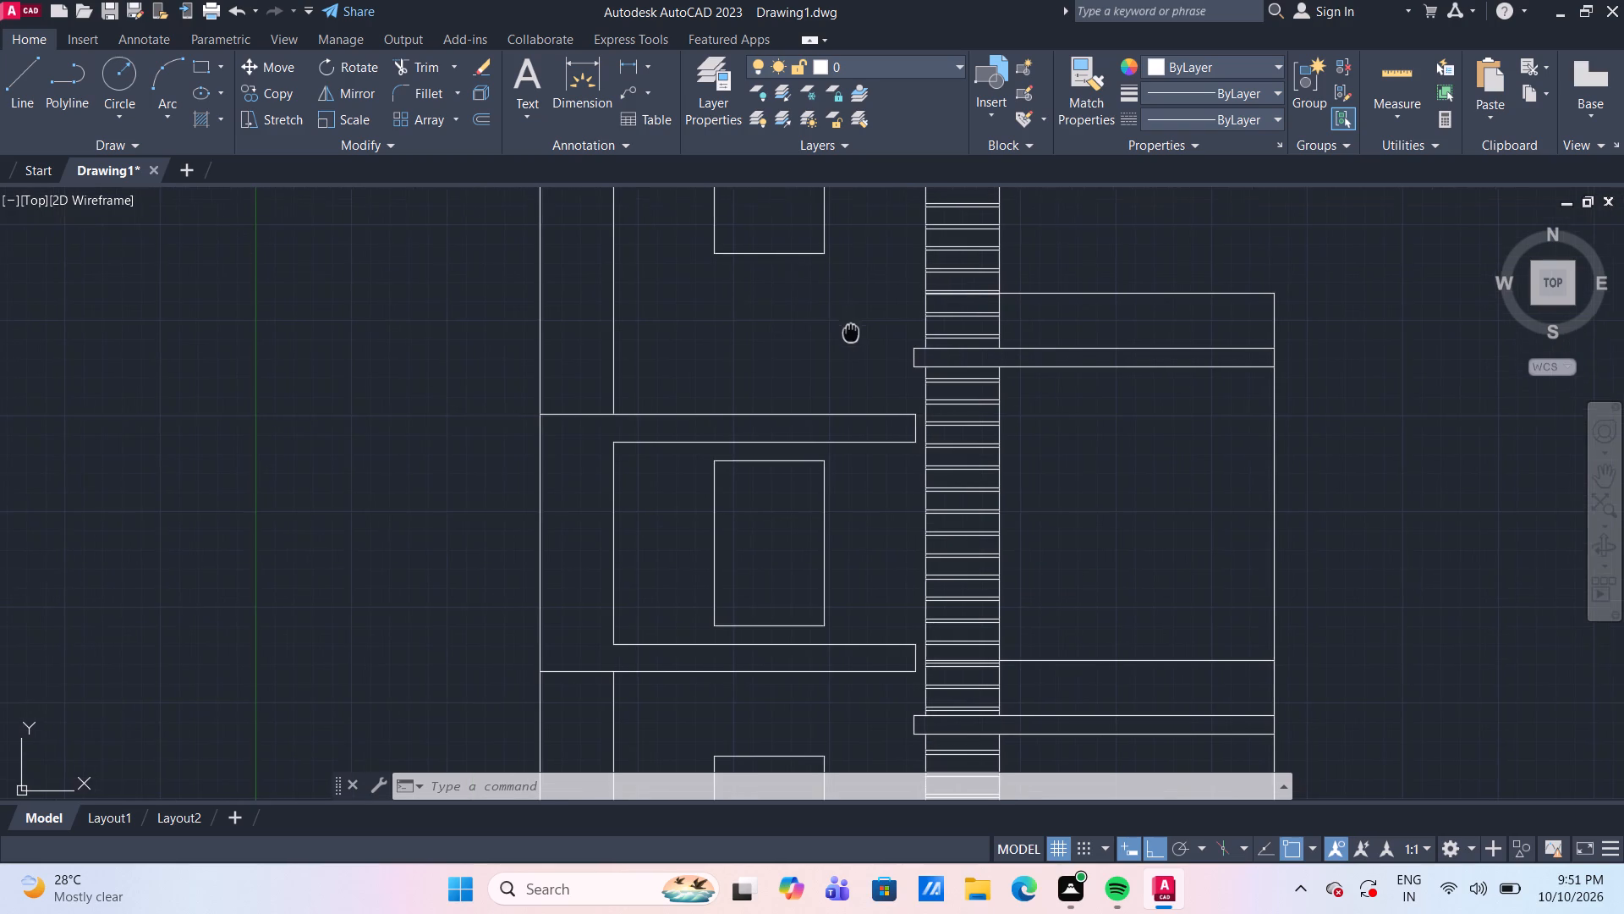
Measure the clearances in the space between the upper rectangle and the upper 1'6" band.
middle_click_drag(852, 378, 852, 385)
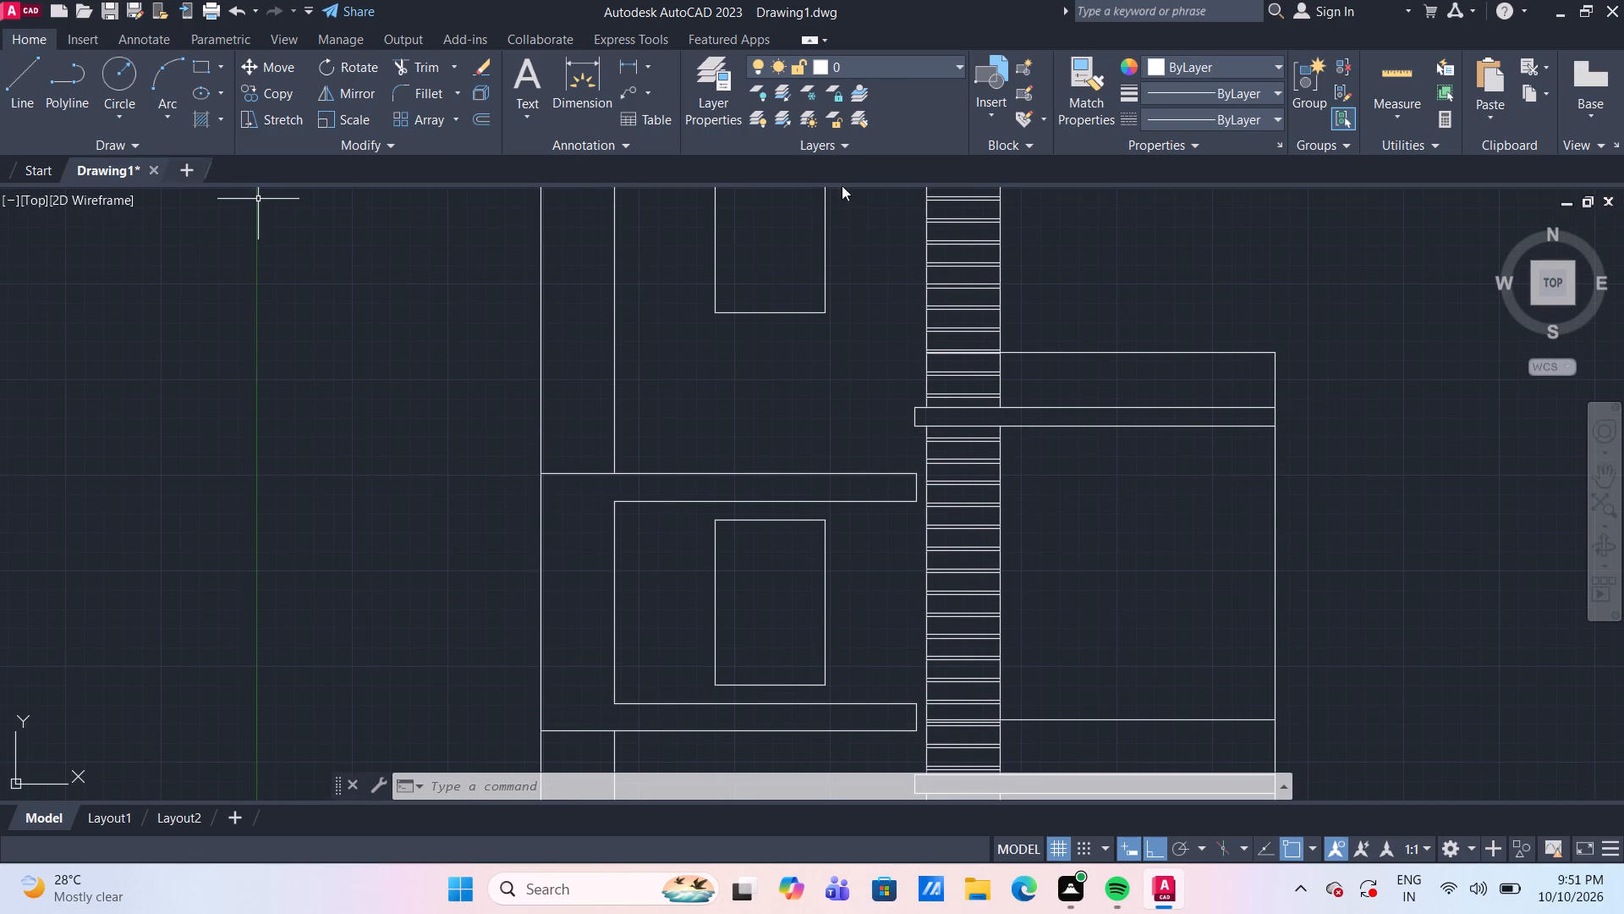
left_click_drag(1398, 69, 1384, 79)
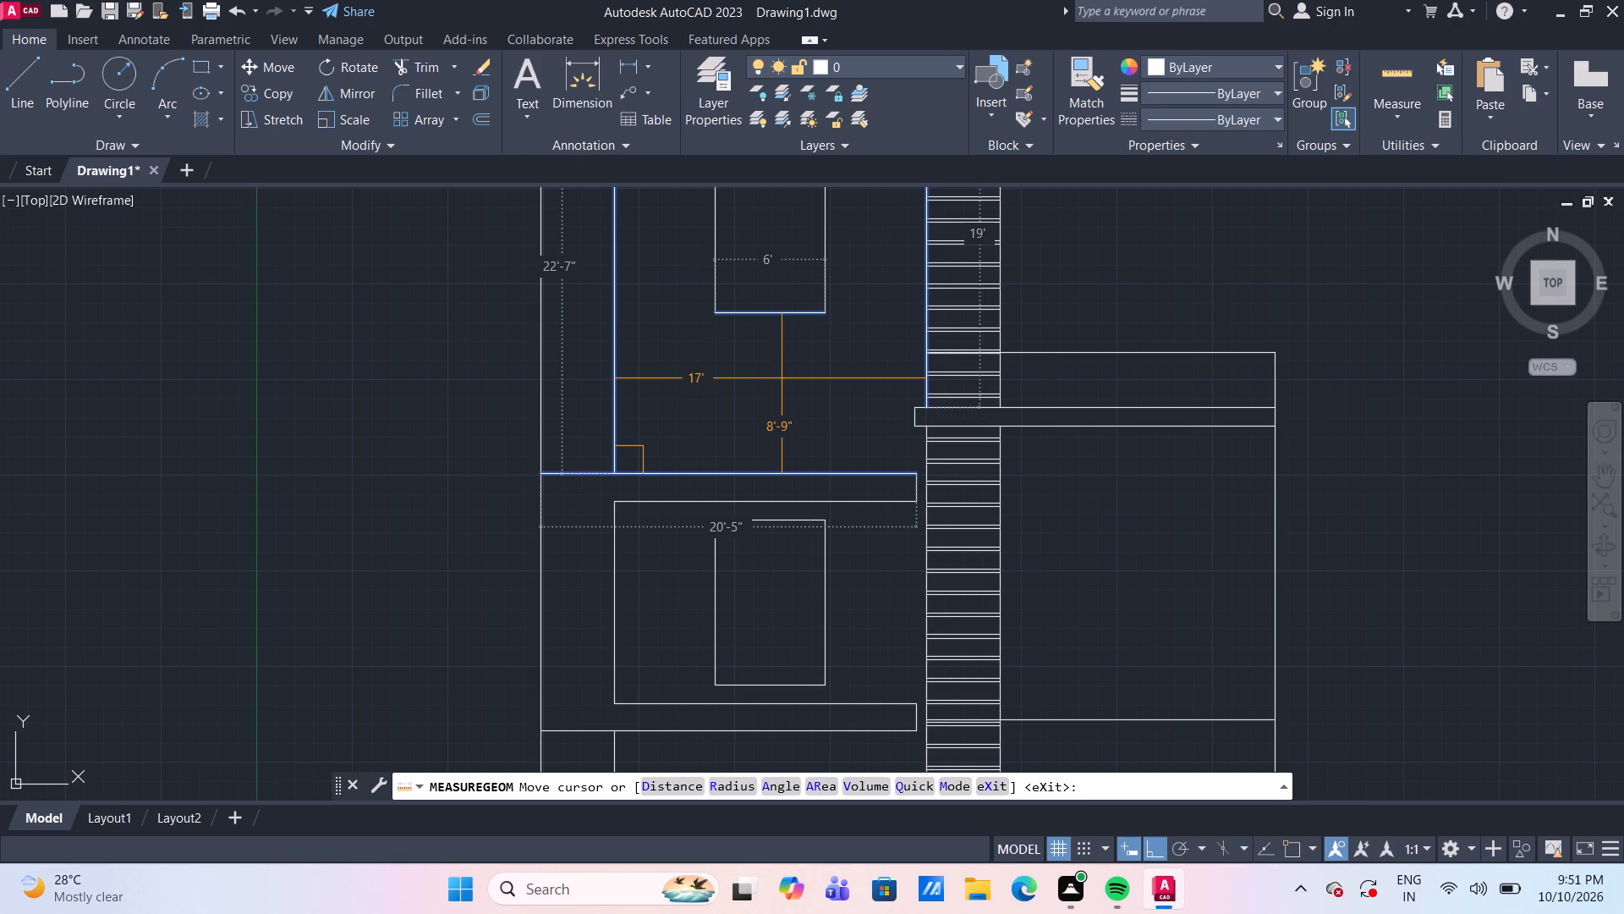
key("Escape")
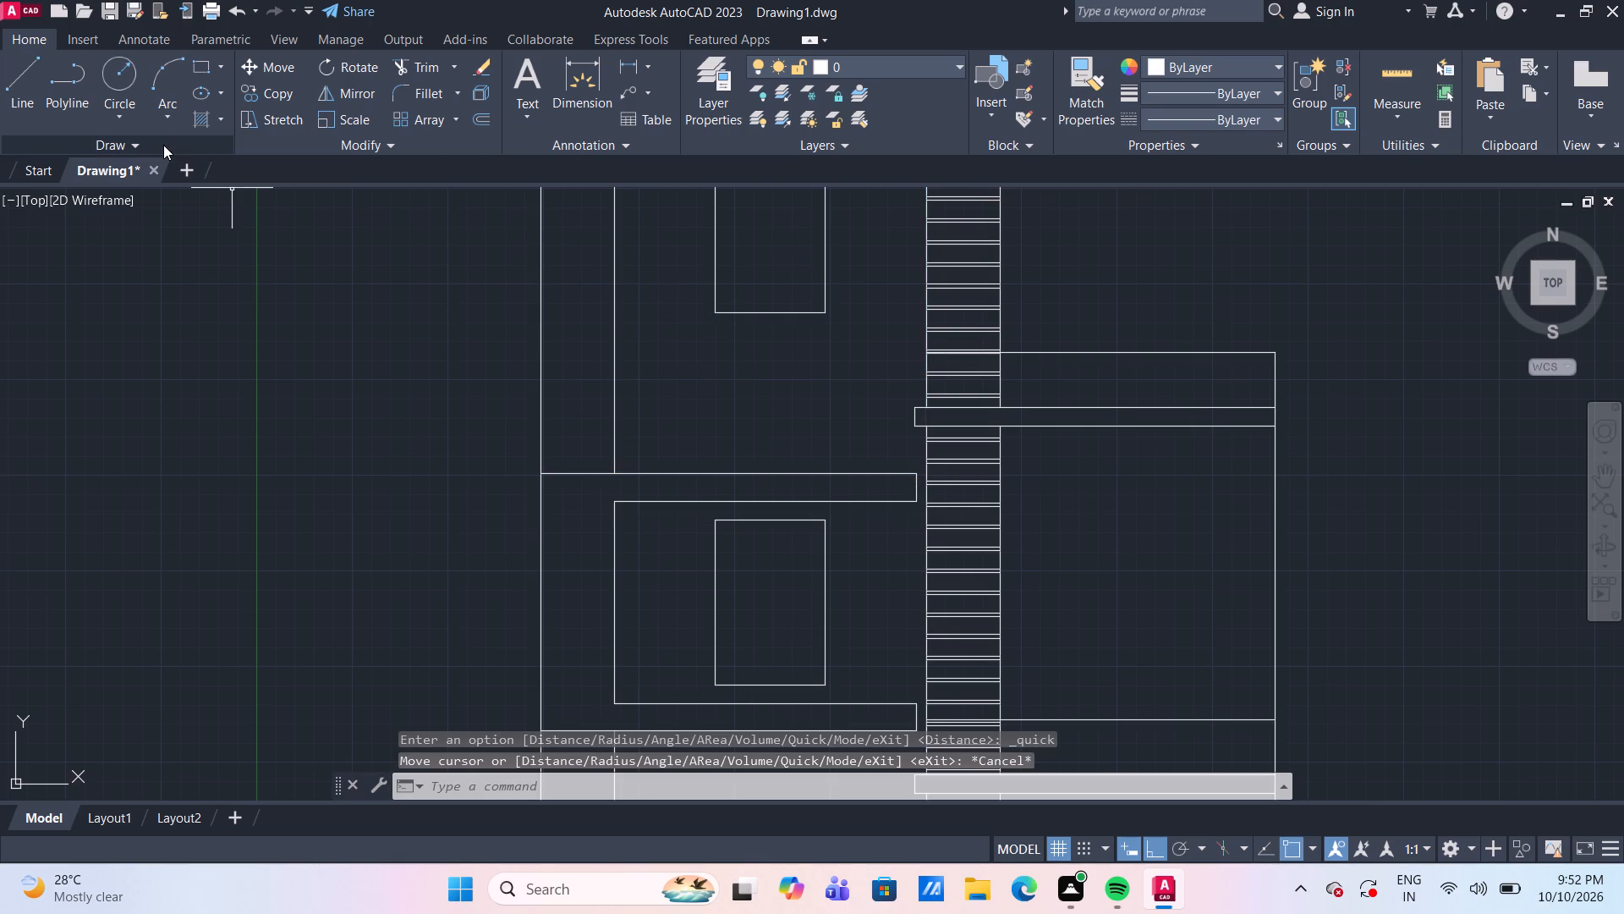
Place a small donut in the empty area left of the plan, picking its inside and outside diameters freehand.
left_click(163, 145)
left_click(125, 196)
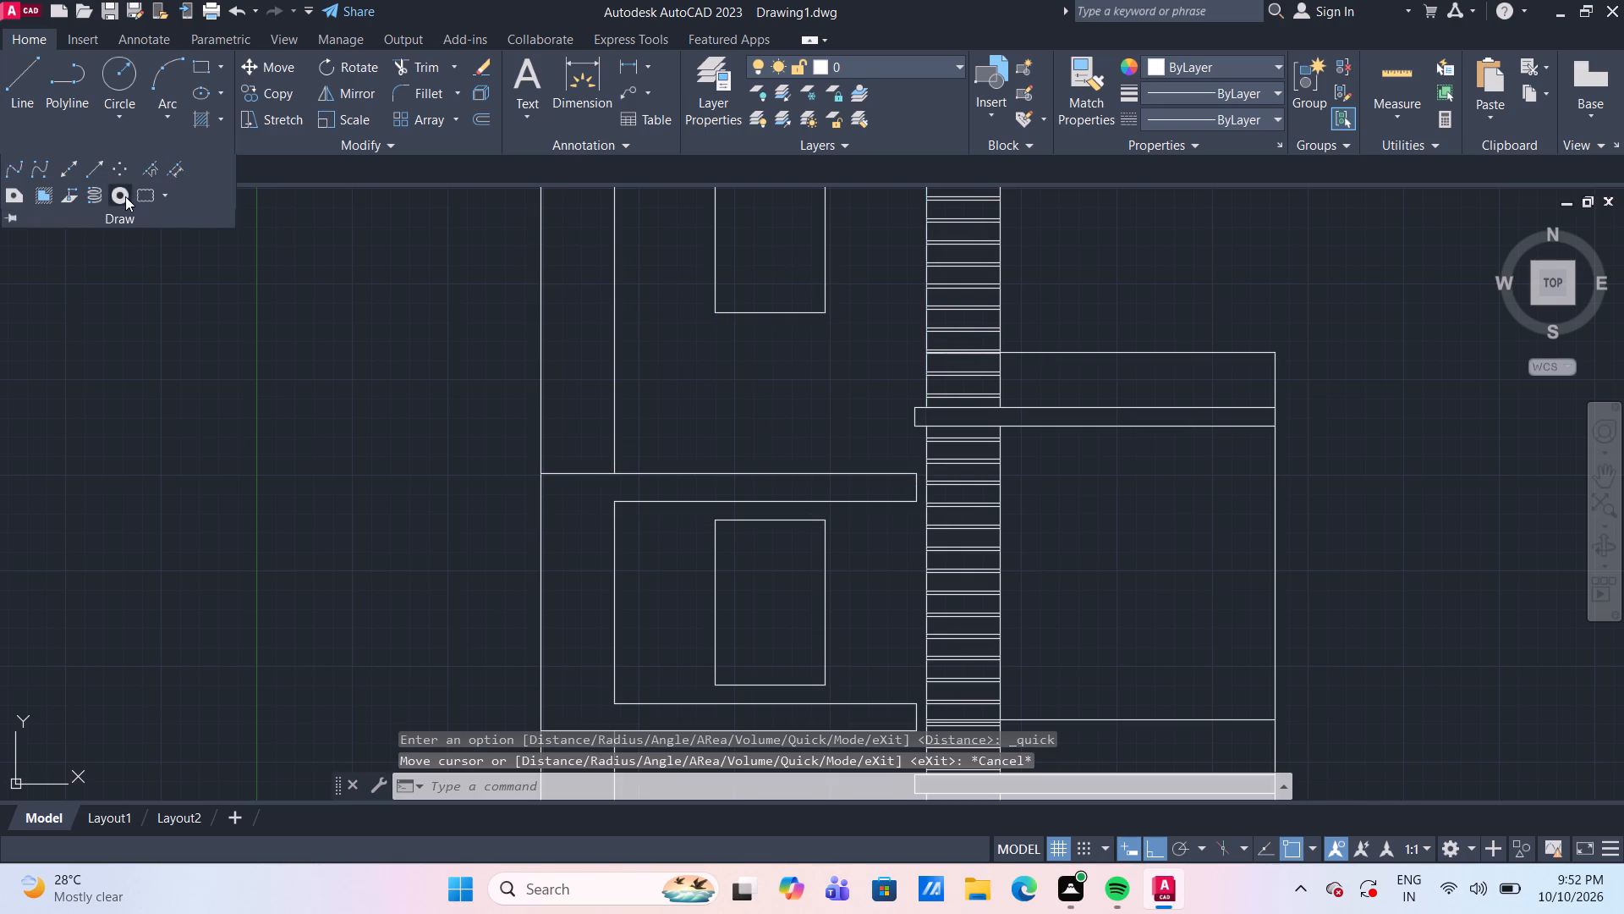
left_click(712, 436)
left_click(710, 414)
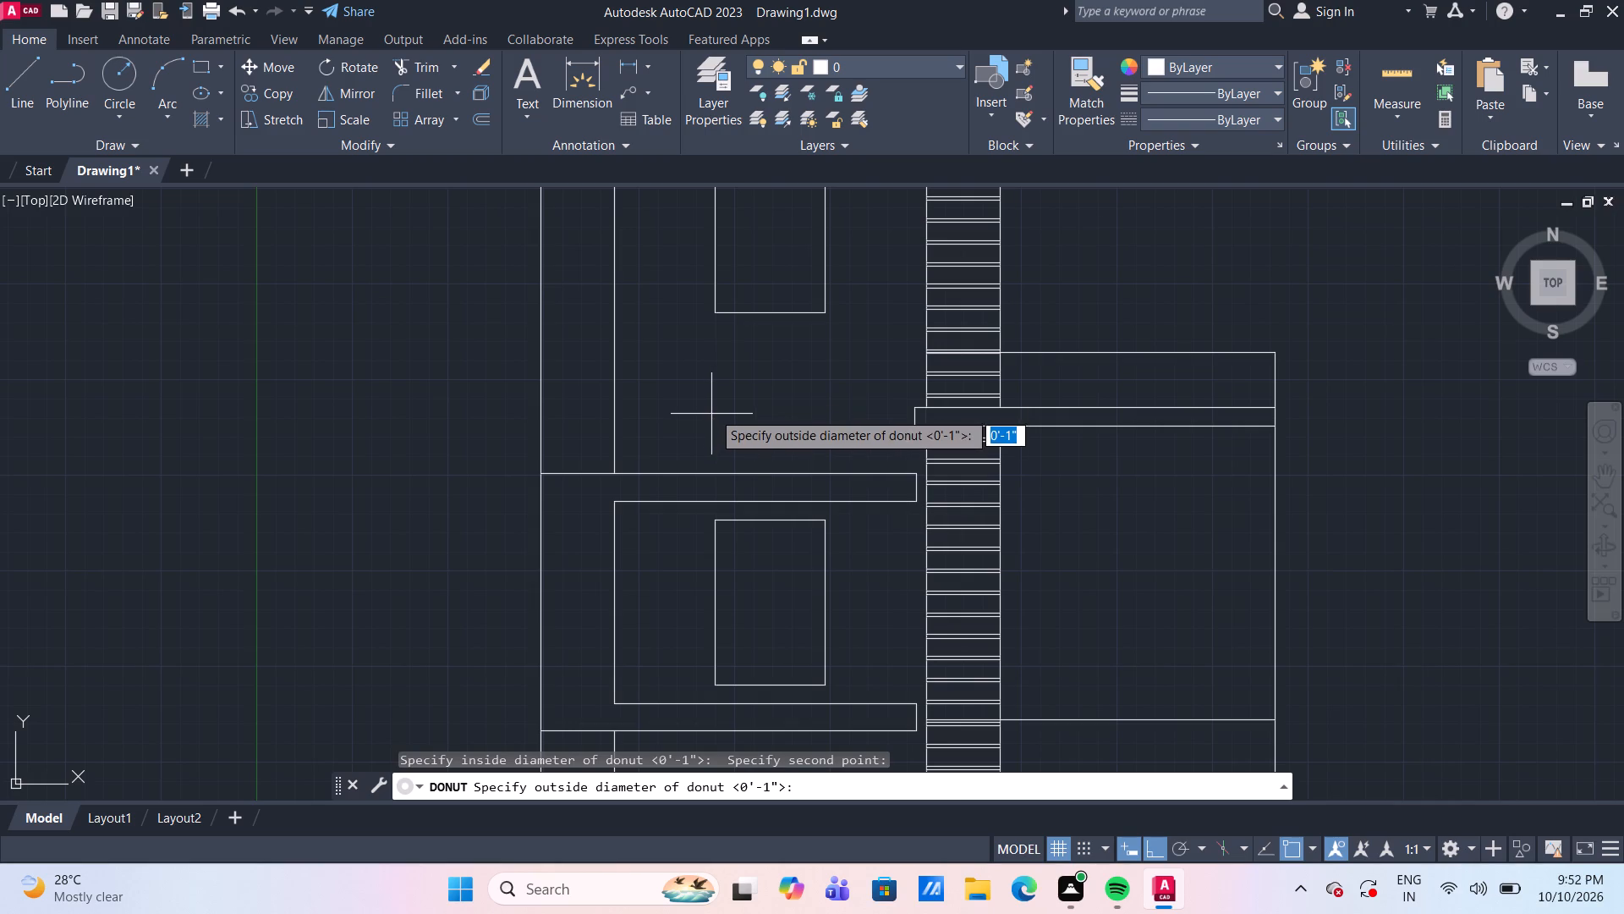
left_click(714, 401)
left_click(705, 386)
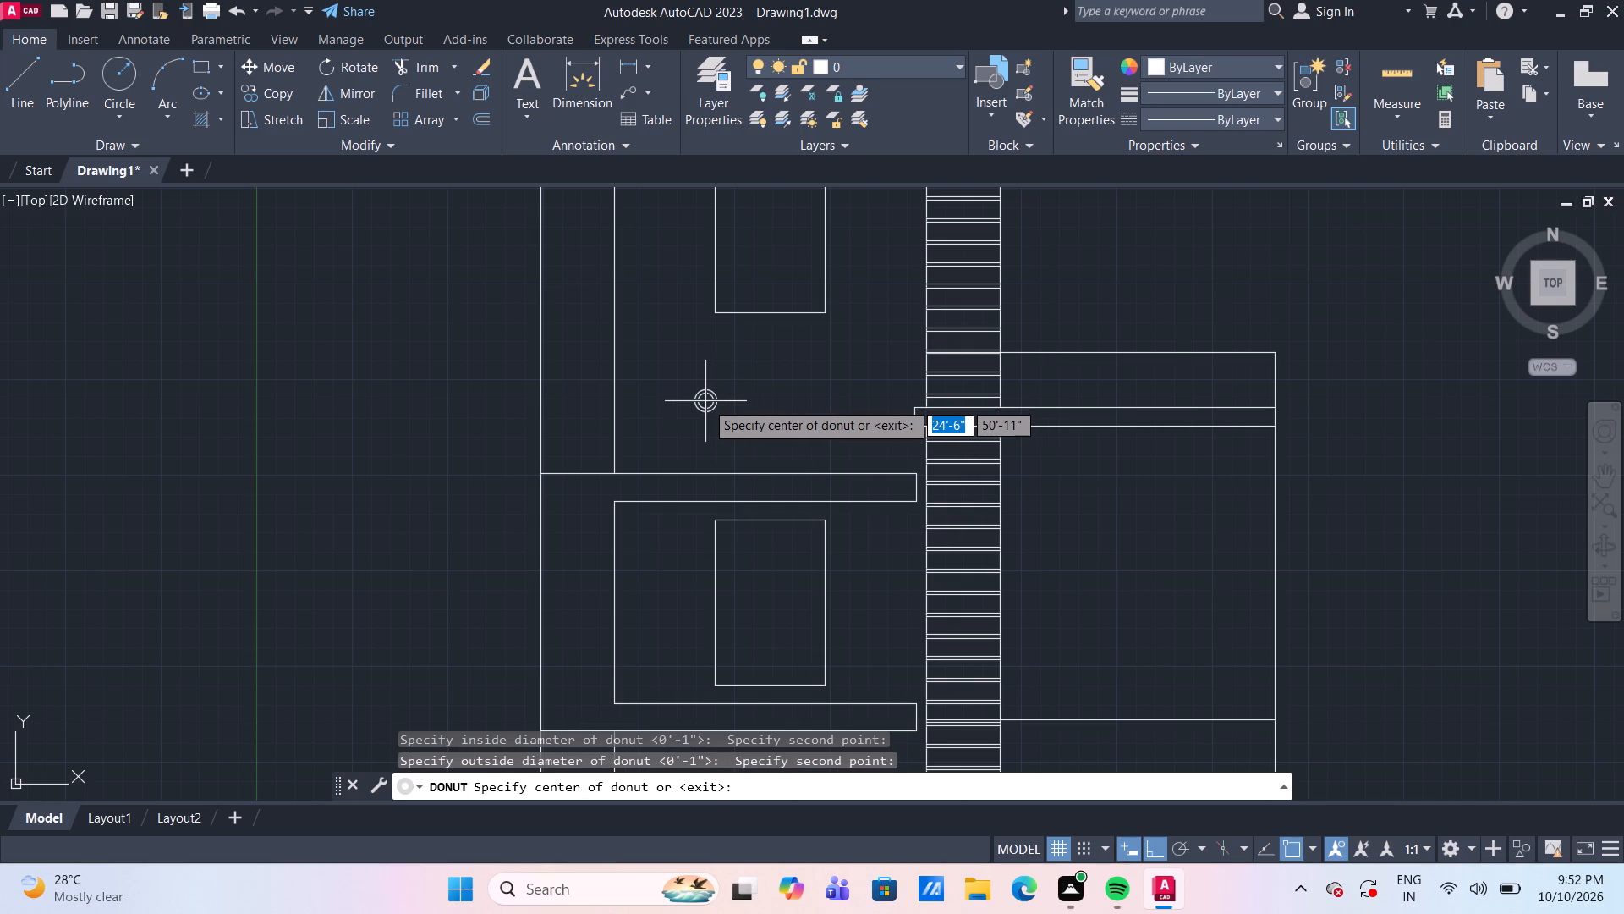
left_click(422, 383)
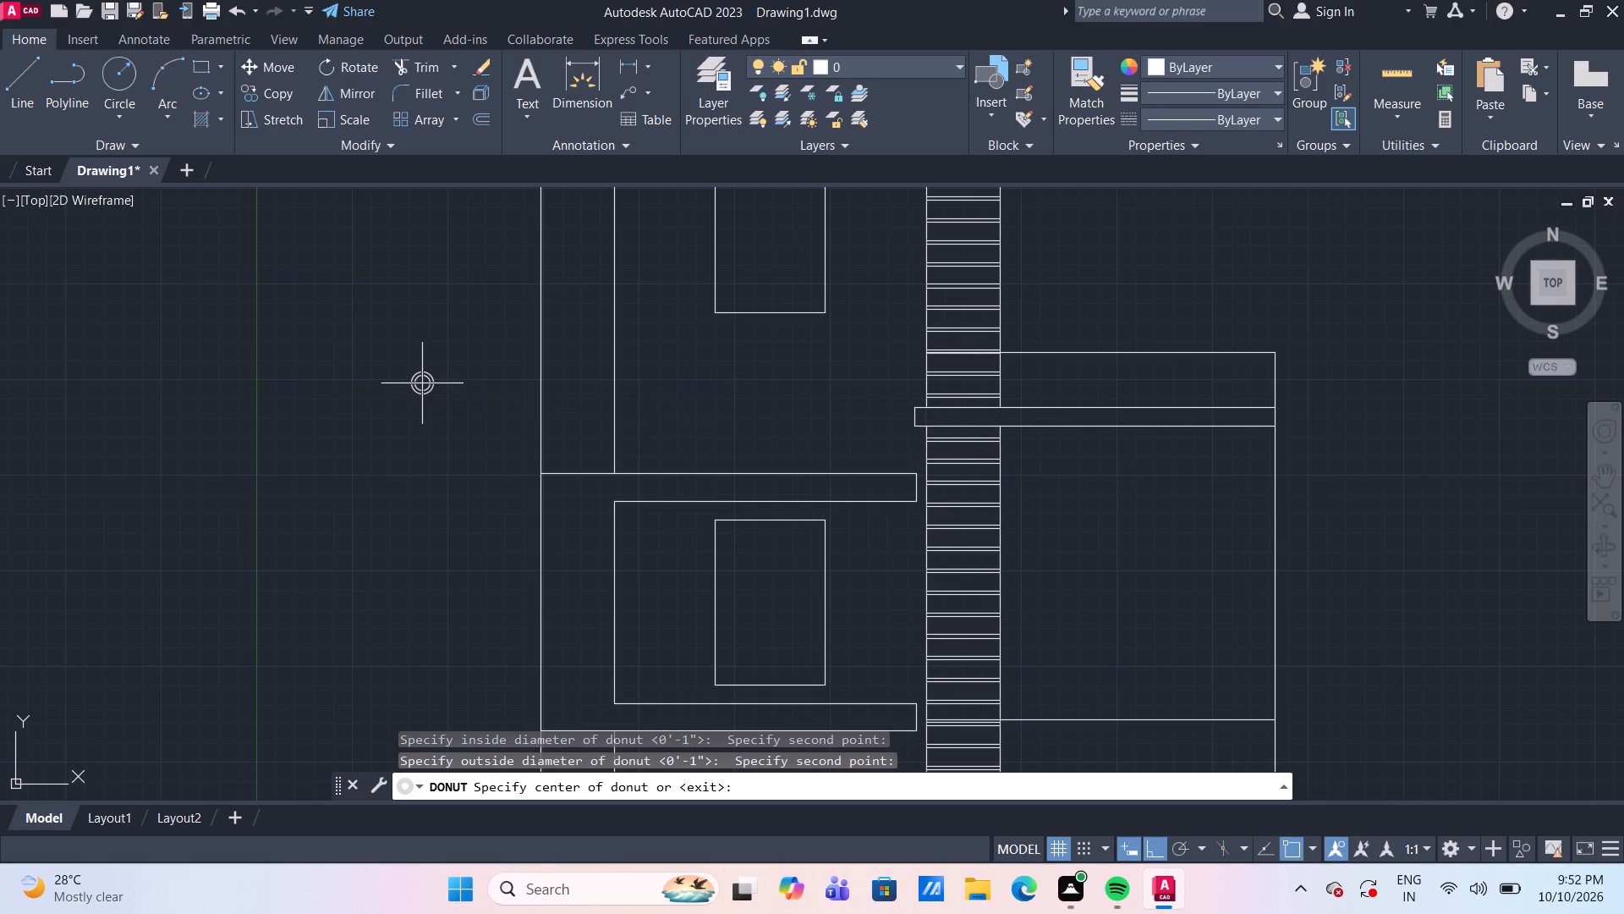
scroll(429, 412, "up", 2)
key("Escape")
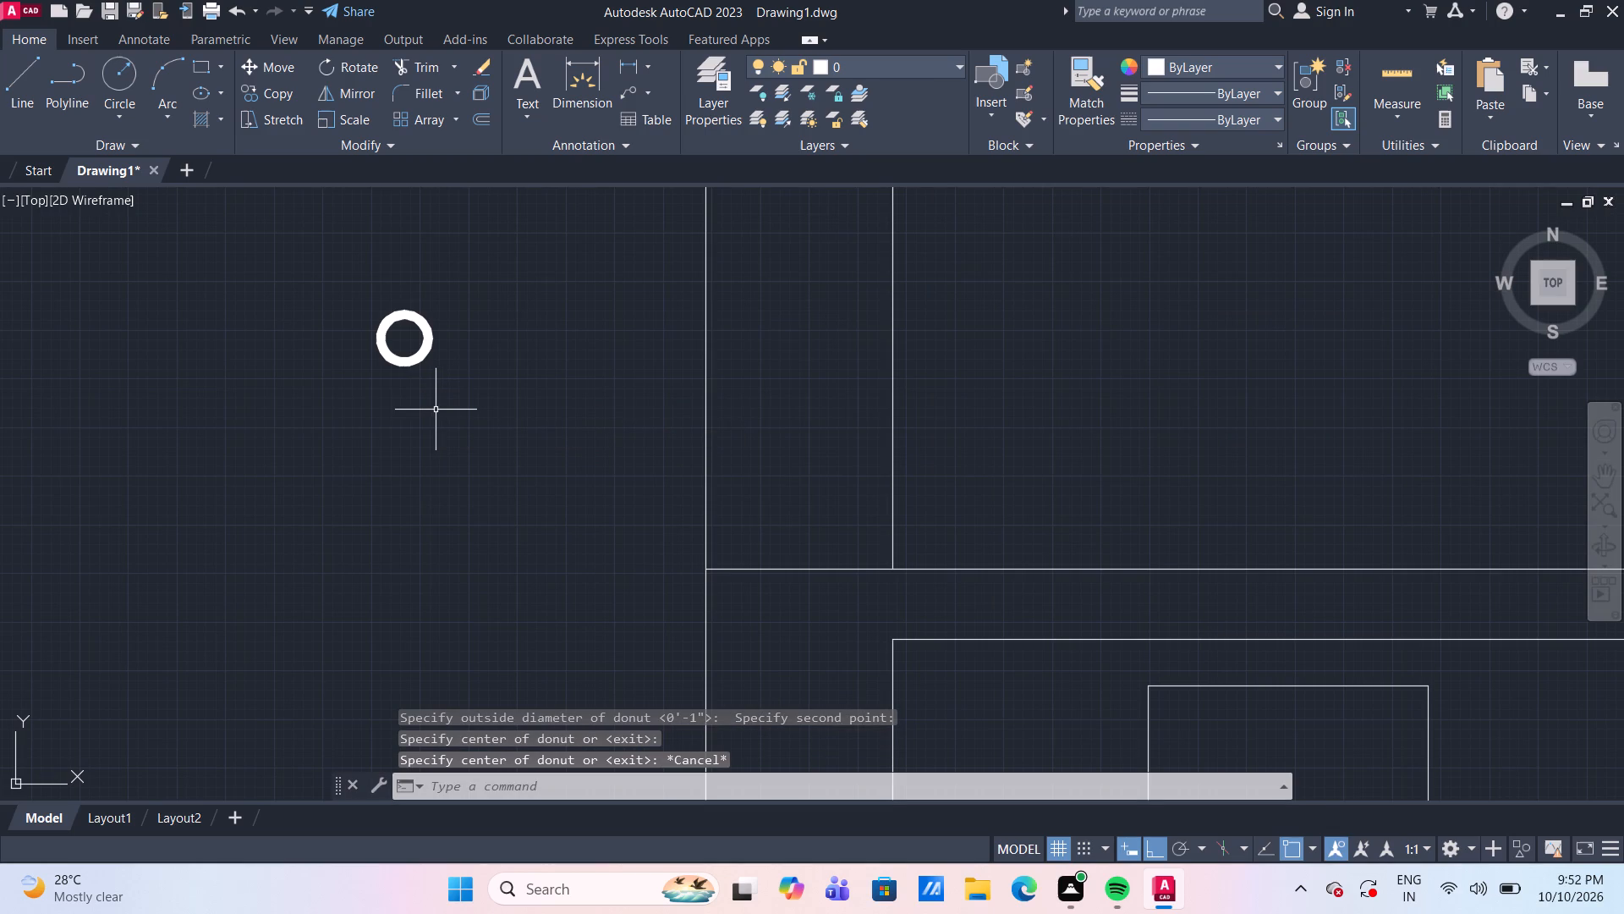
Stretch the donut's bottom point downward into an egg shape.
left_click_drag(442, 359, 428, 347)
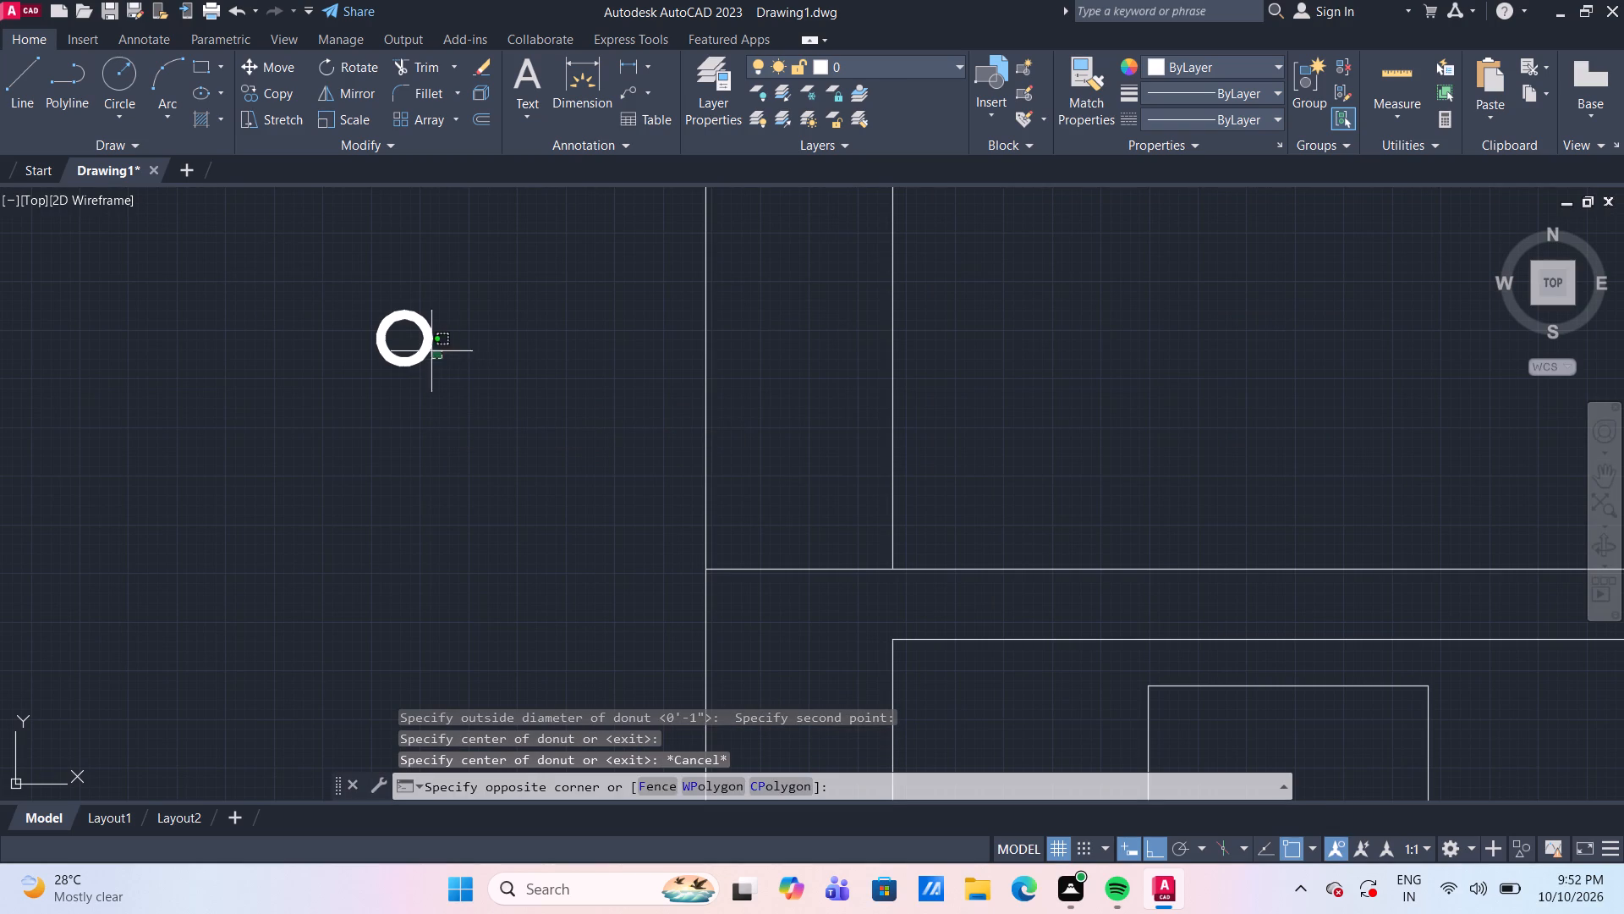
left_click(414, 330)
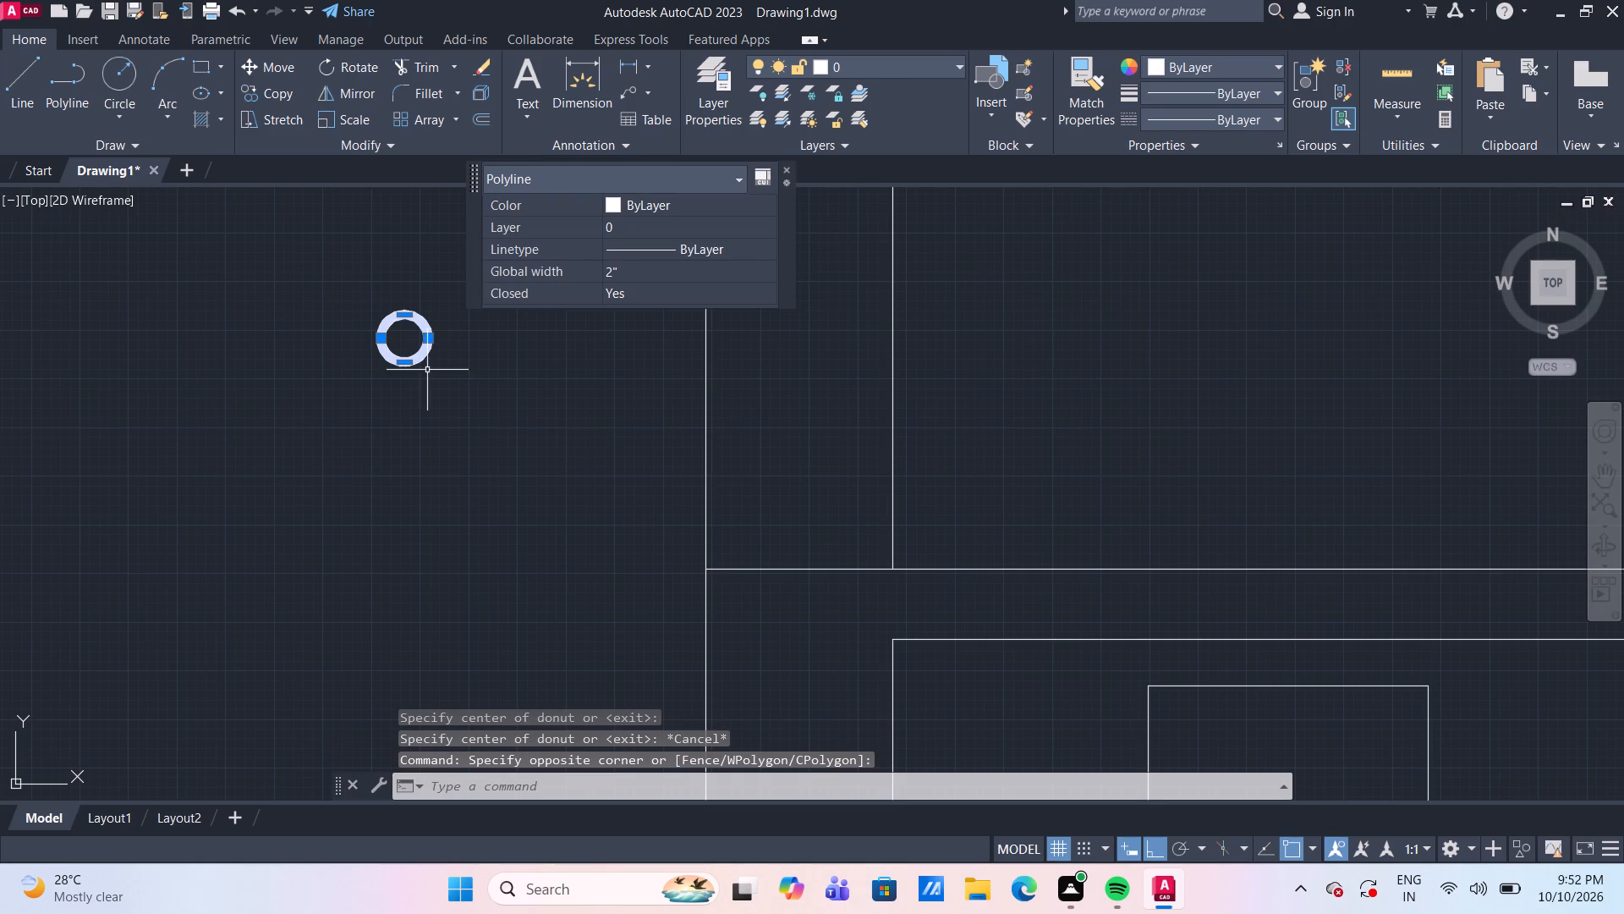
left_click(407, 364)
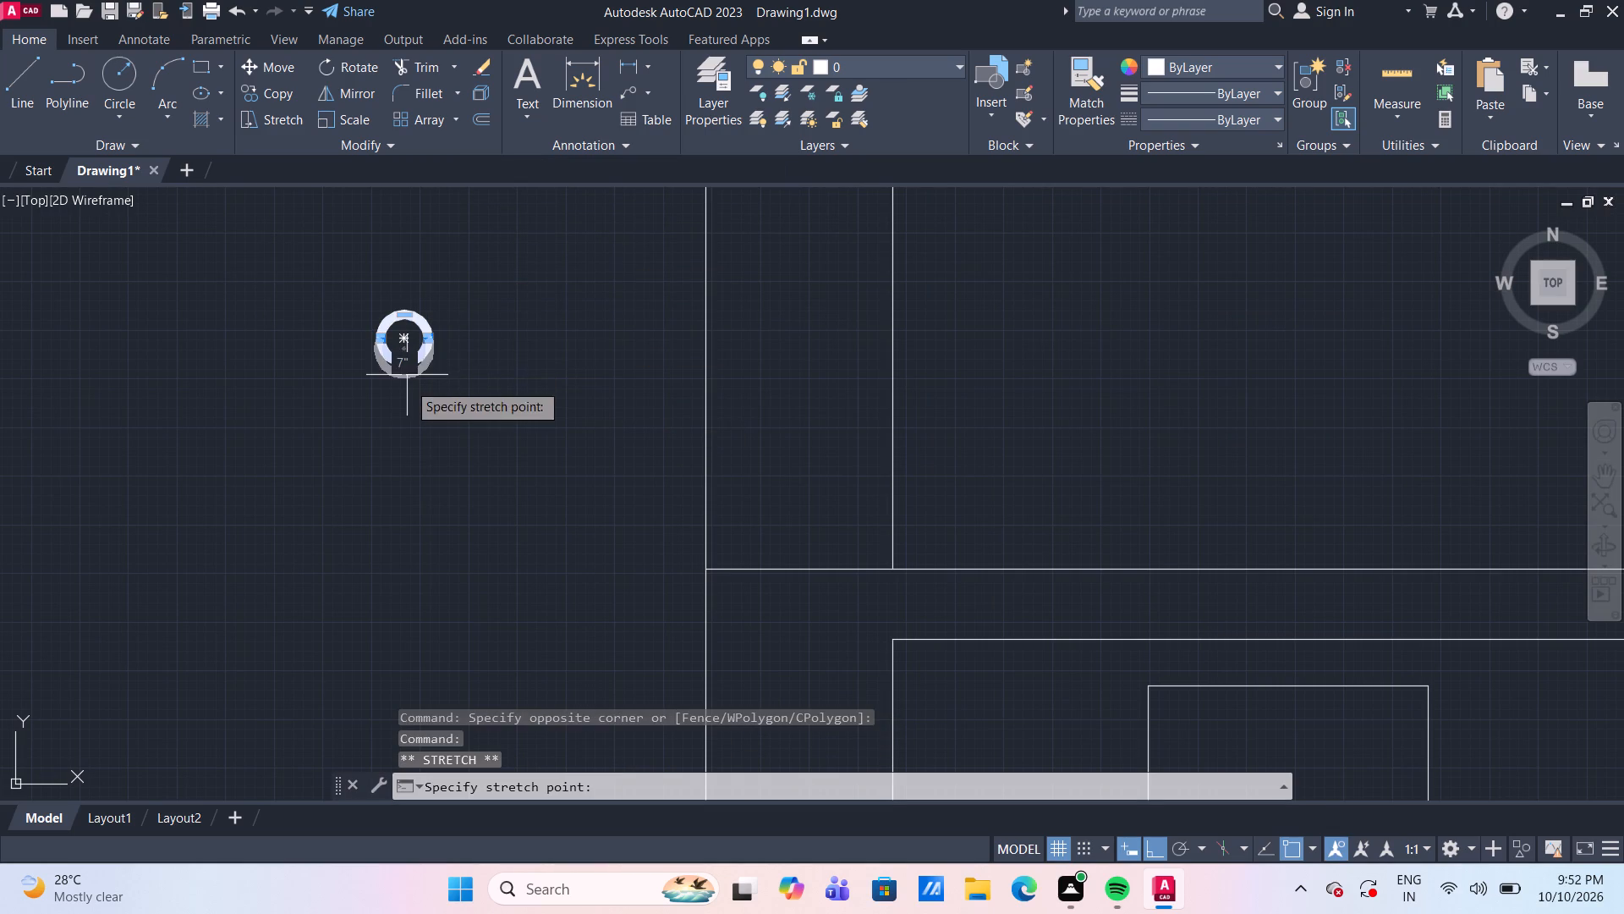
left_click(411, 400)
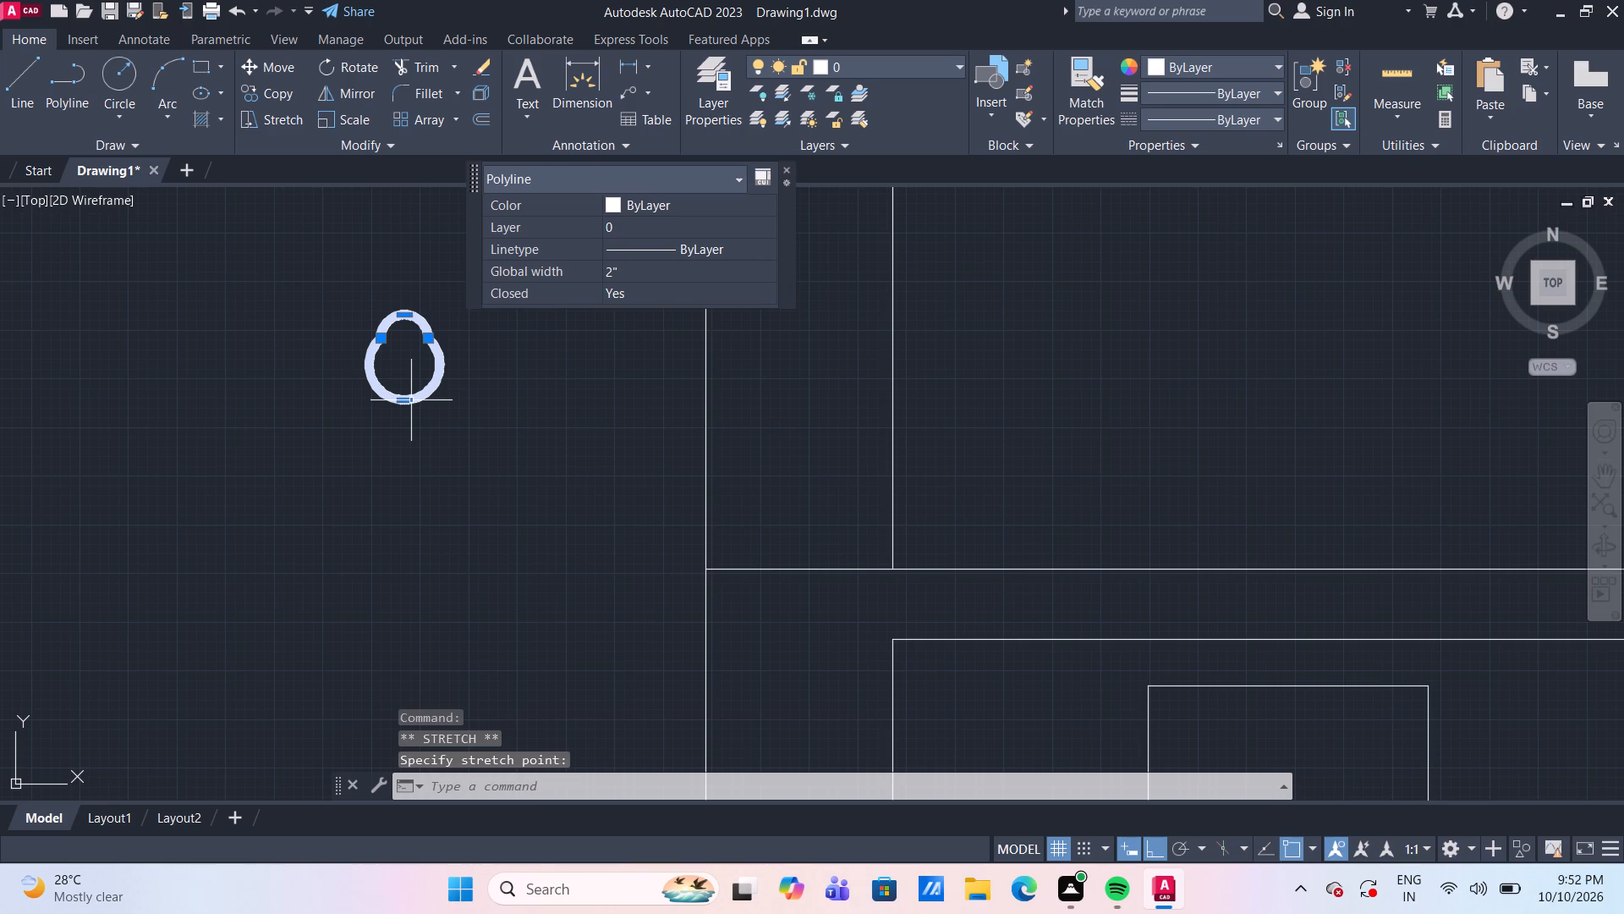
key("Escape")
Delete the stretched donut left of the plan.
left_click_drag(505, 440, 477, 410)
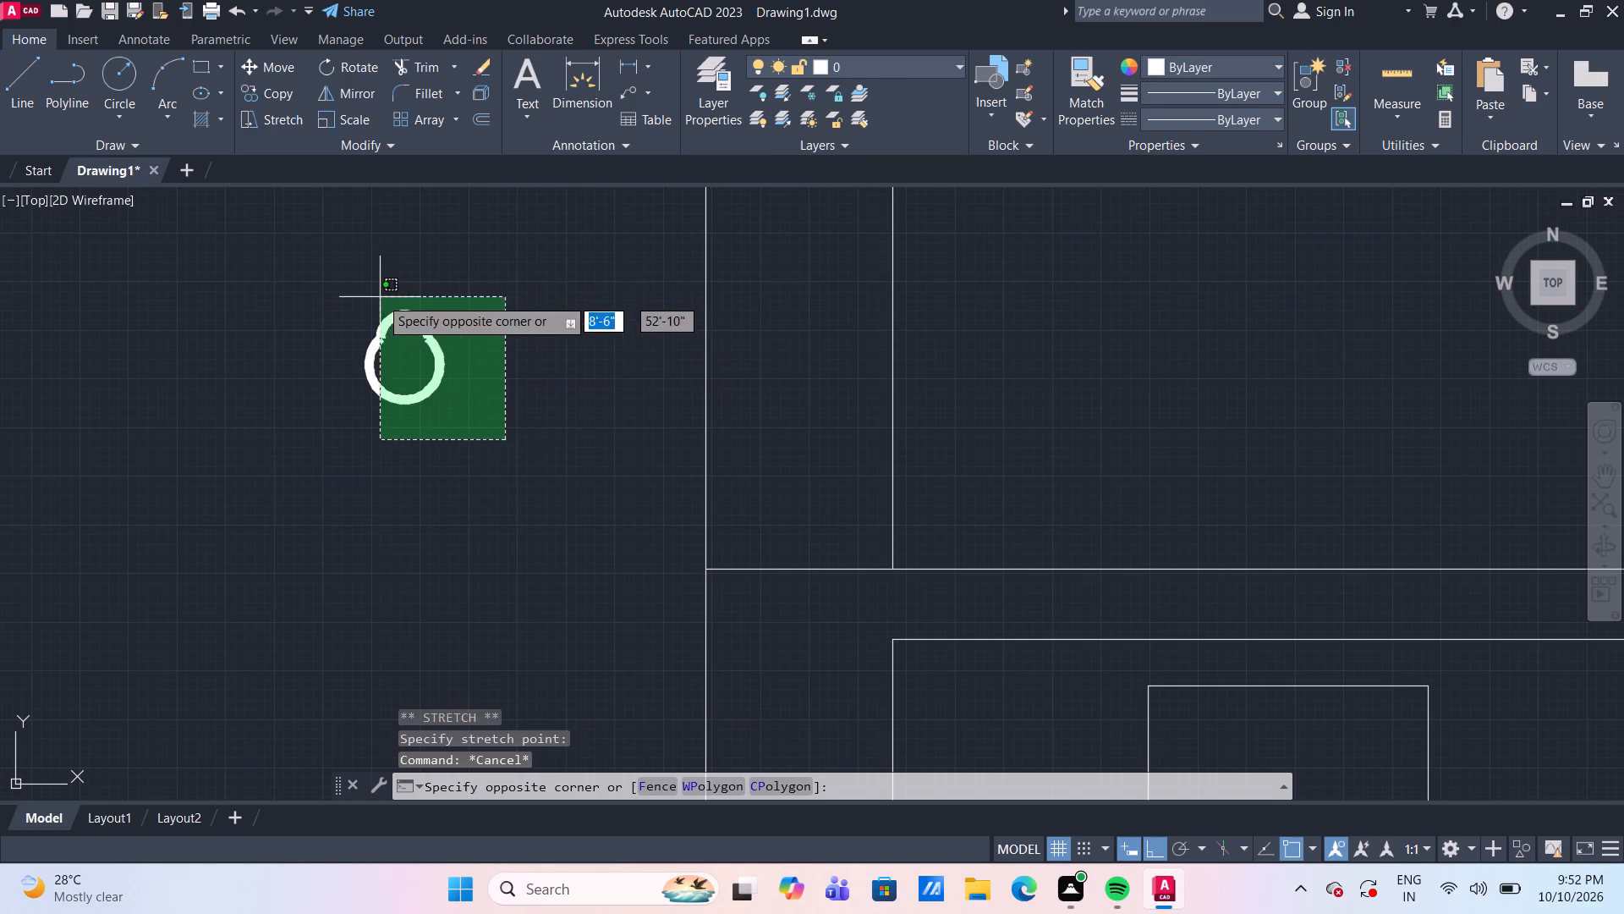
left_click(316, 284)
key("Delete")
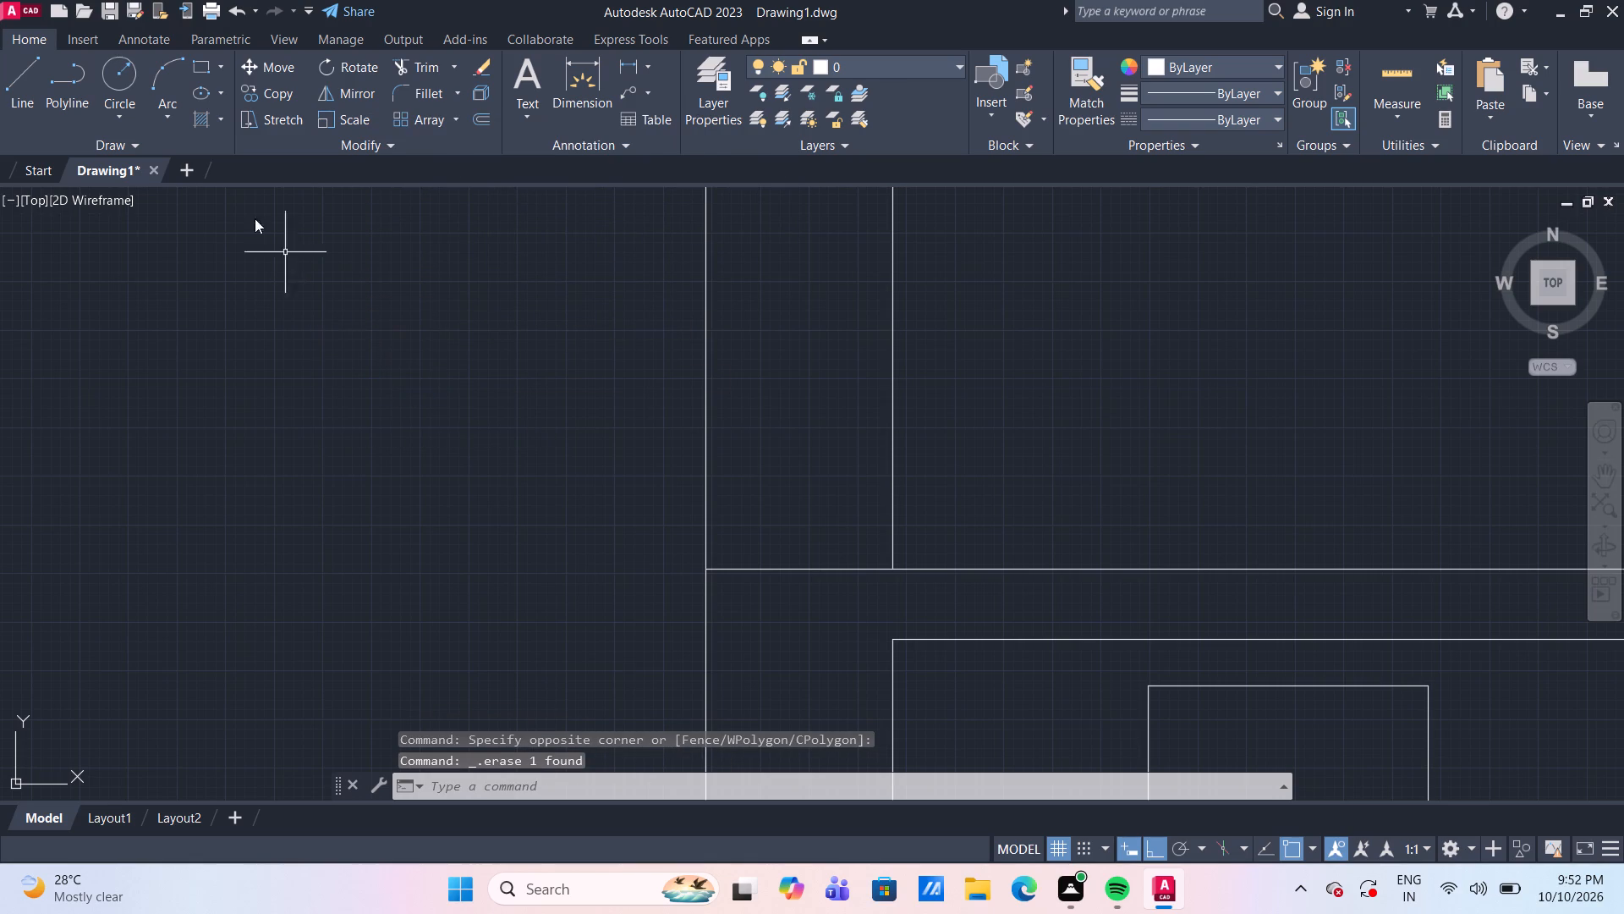
Draw a circle with a 2' radius in the empty area left of the plan.
left_click(120, 90)
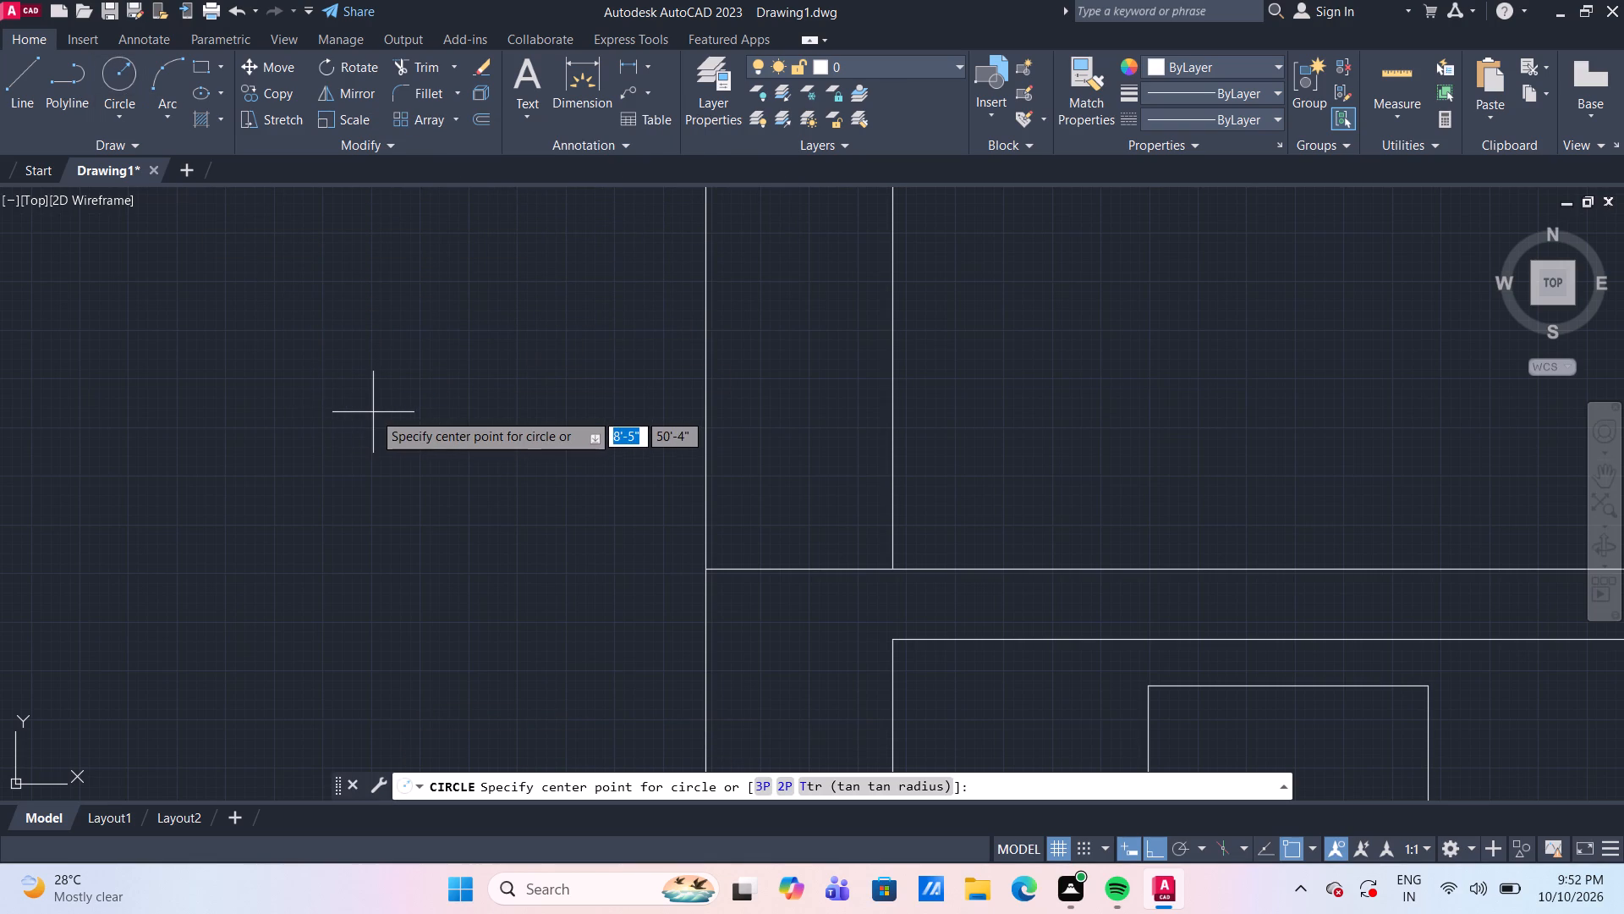
left_click_drag(417, 412, 420, 420)
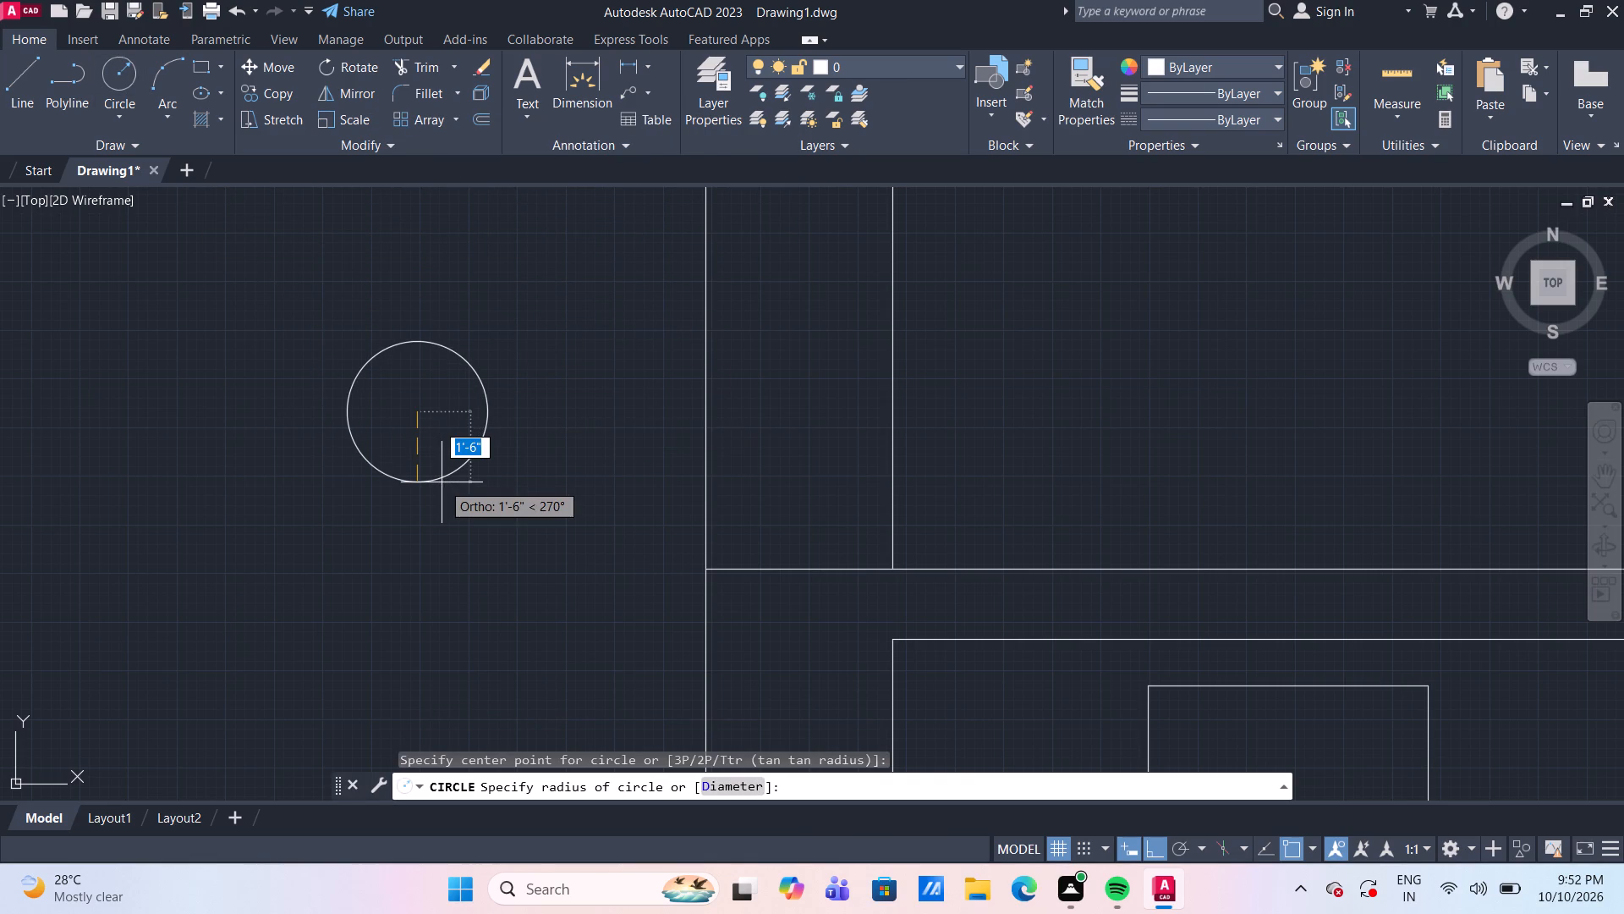
scroll(442, 482, "down", 2)
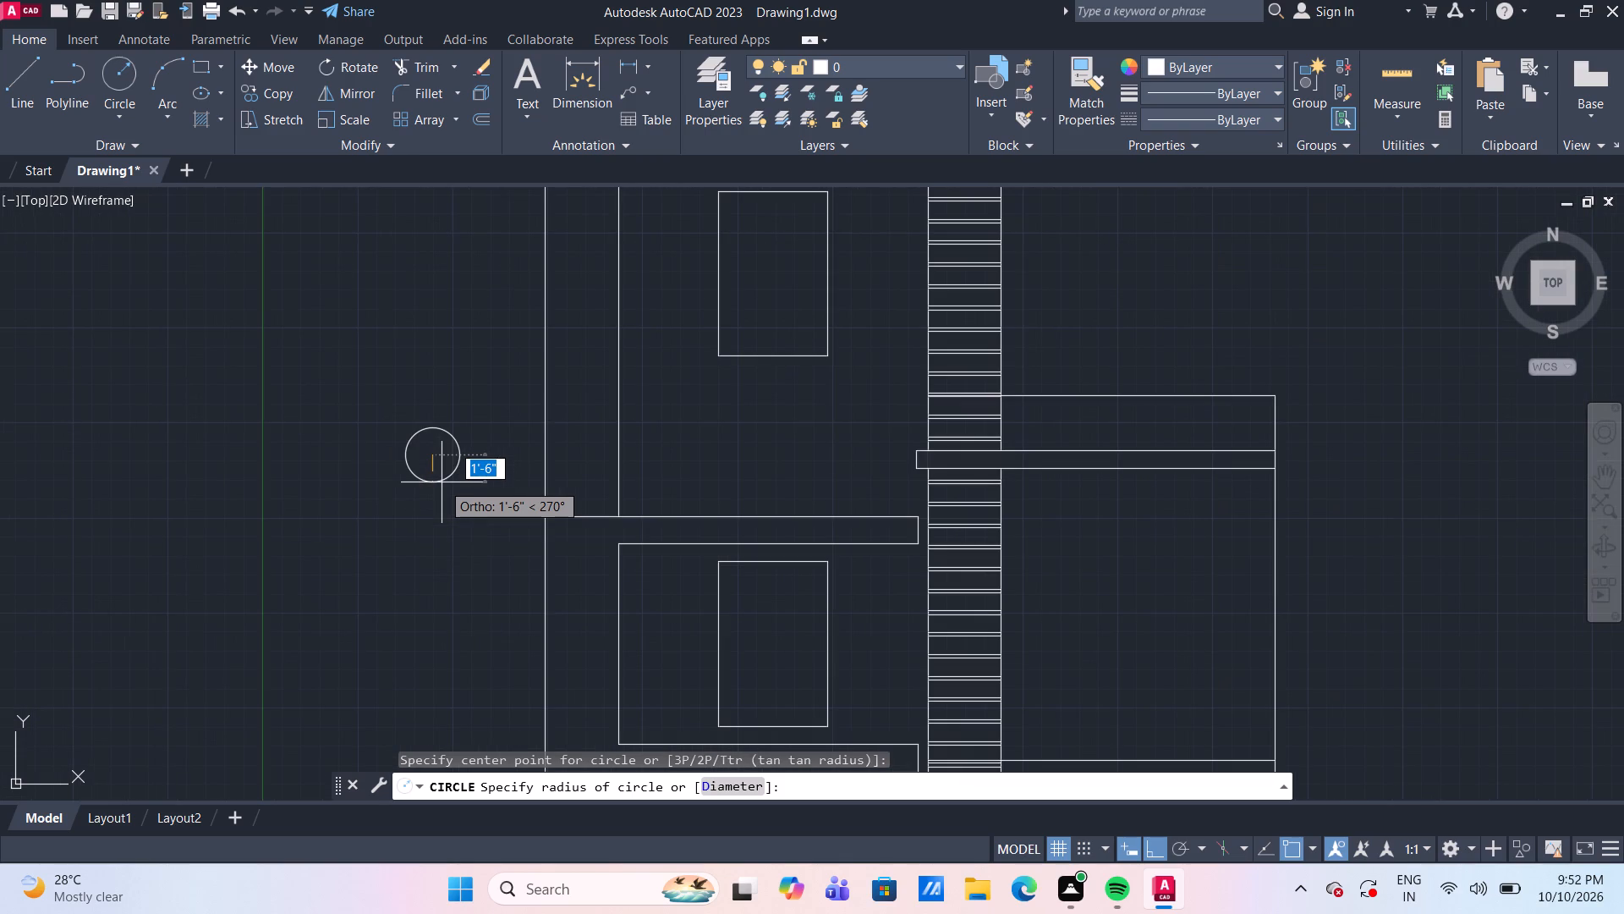
type("2'")
key("Return")
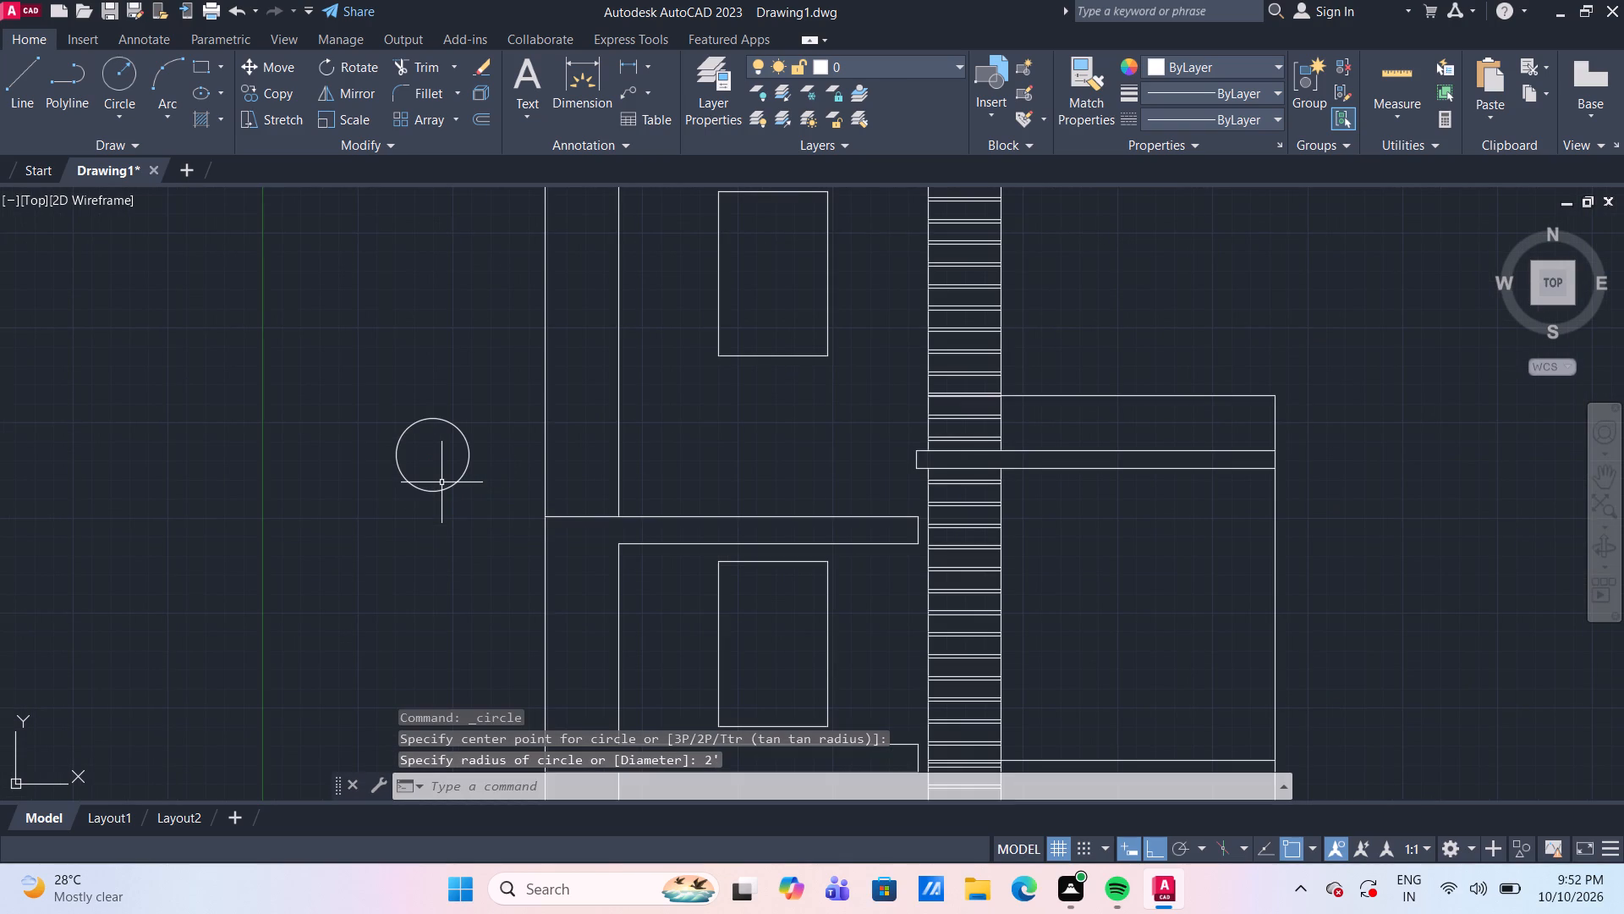
Offset the 2' radius circle inward by 4".
type("o")
key("space")
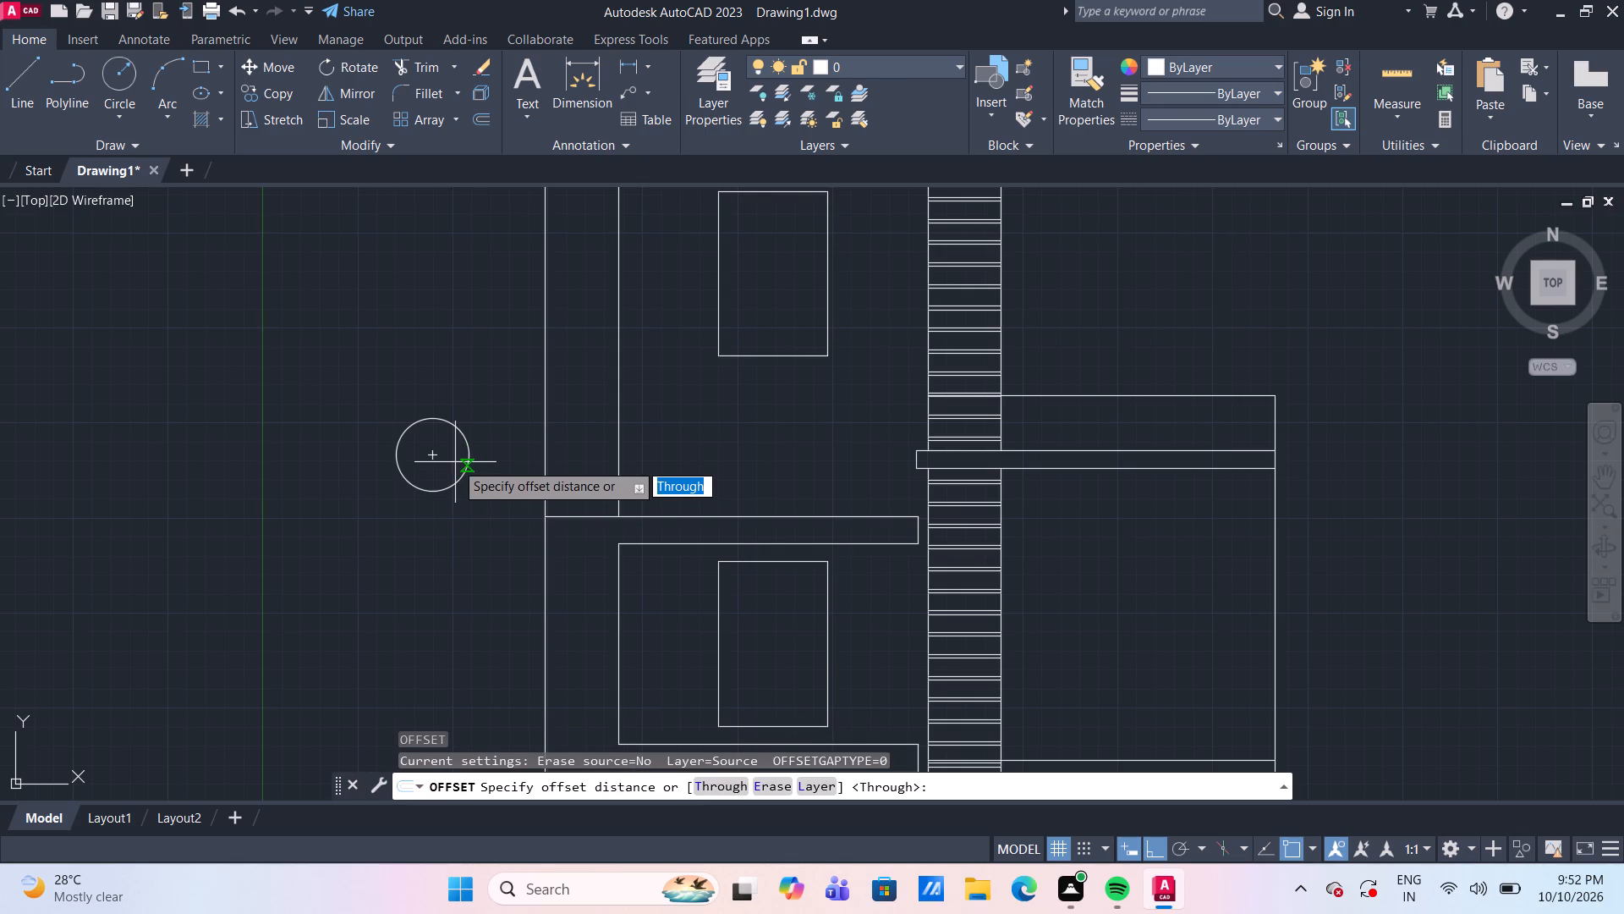
key("space")
scroll(455, 462, "up", 1)
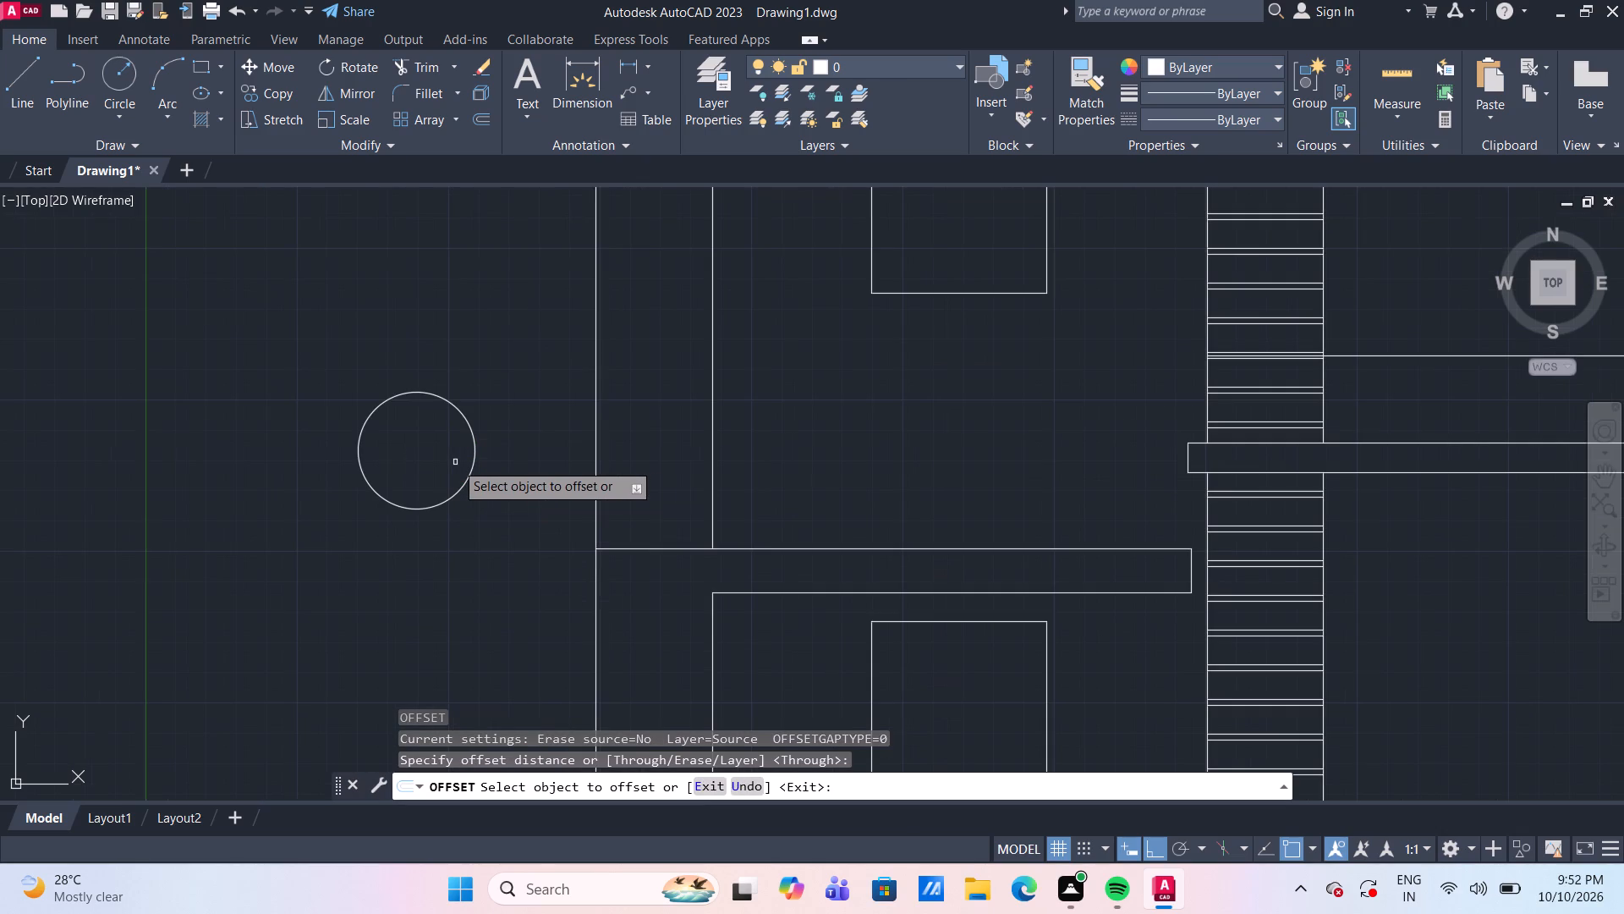
left_click(461, 489)
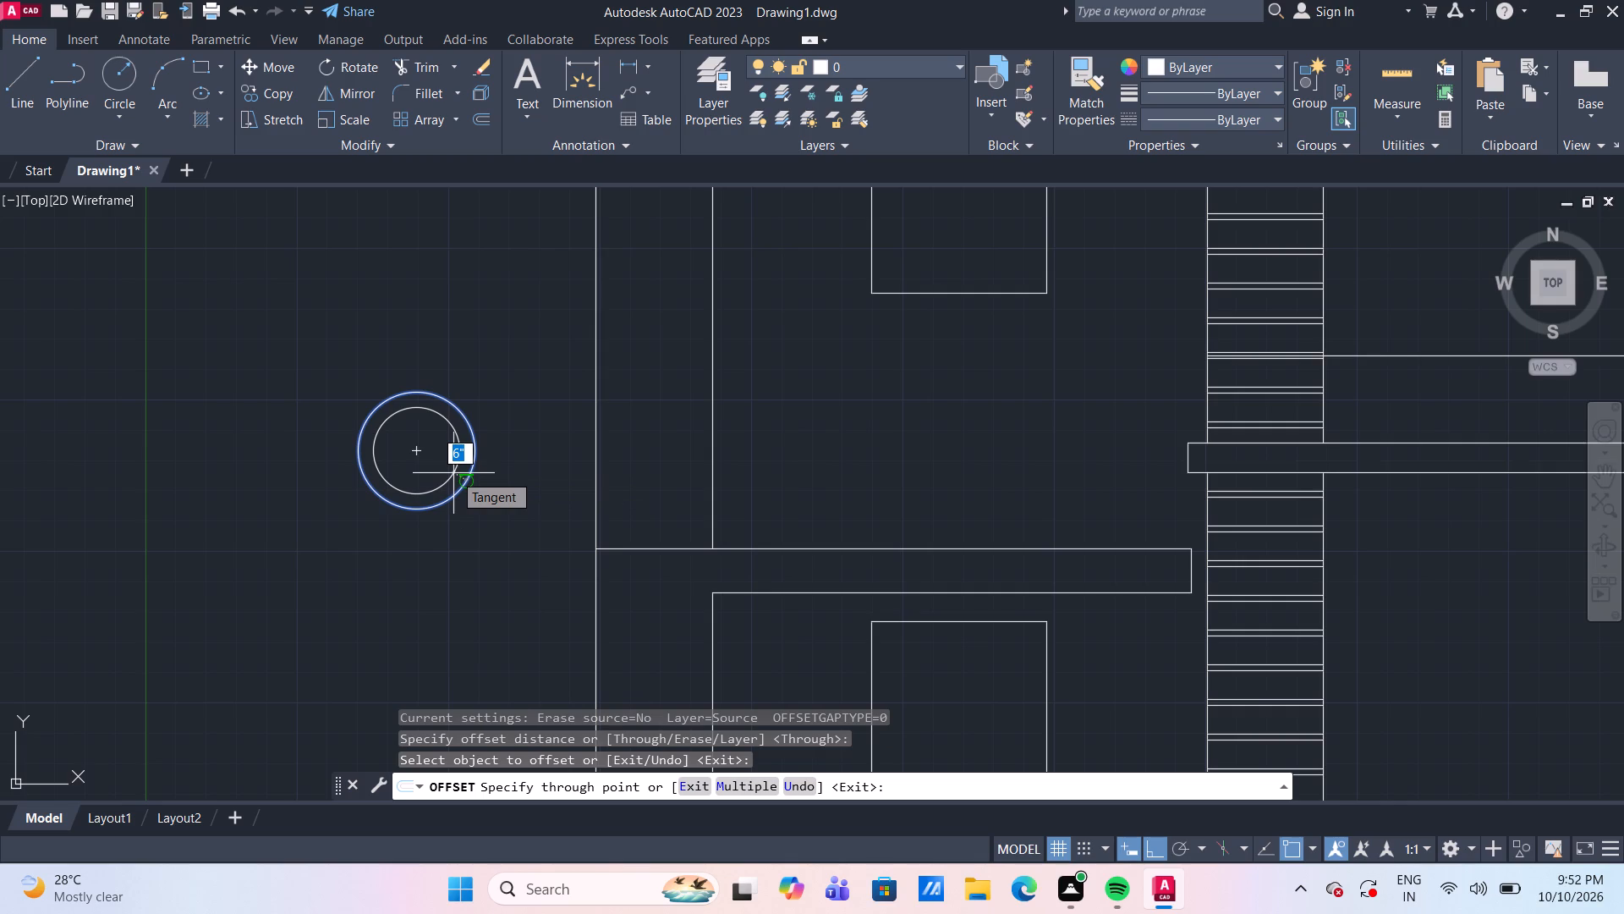
type("4\"")
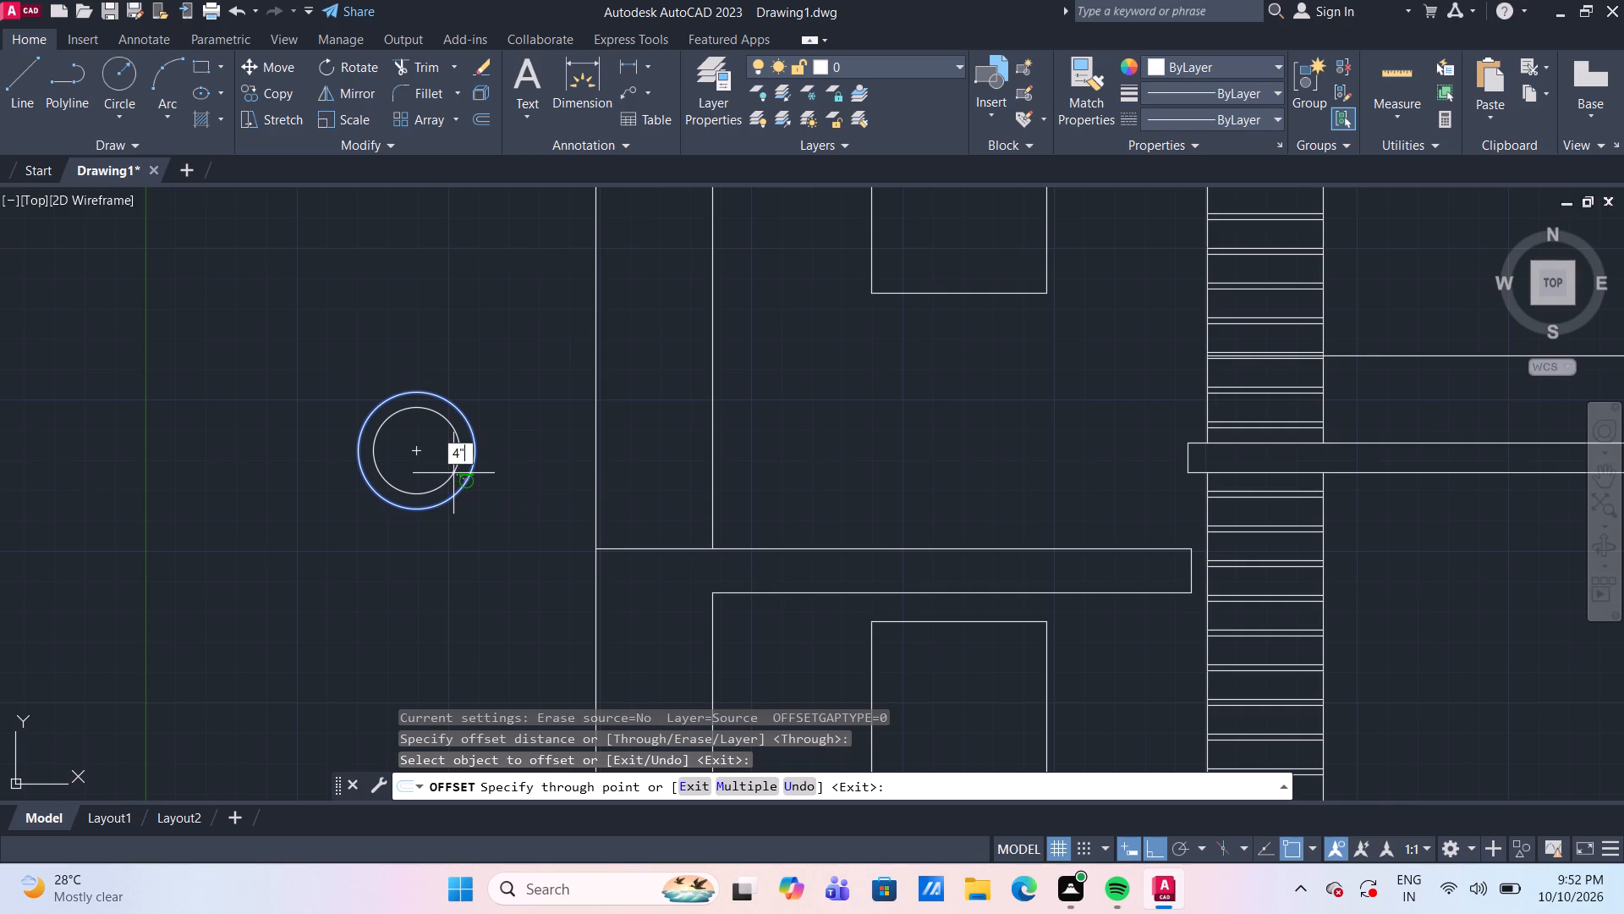
key("Return")
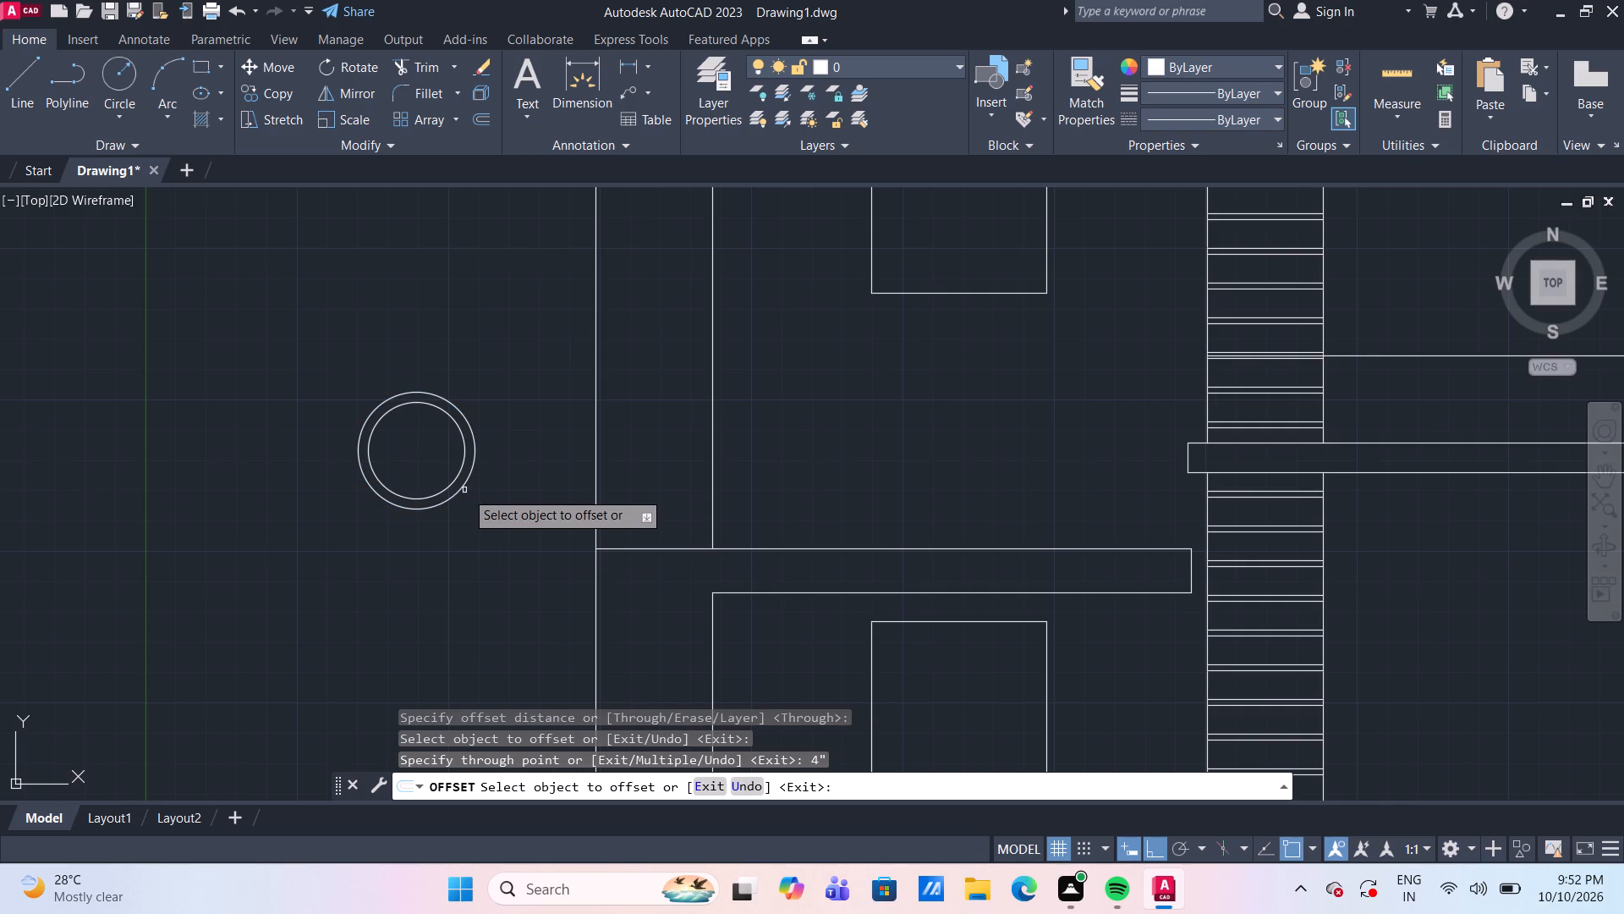
key("Escape")
Group the two concentric circles.
left_click_drag(491, 529, 480, 510)
left_click(431, 429)
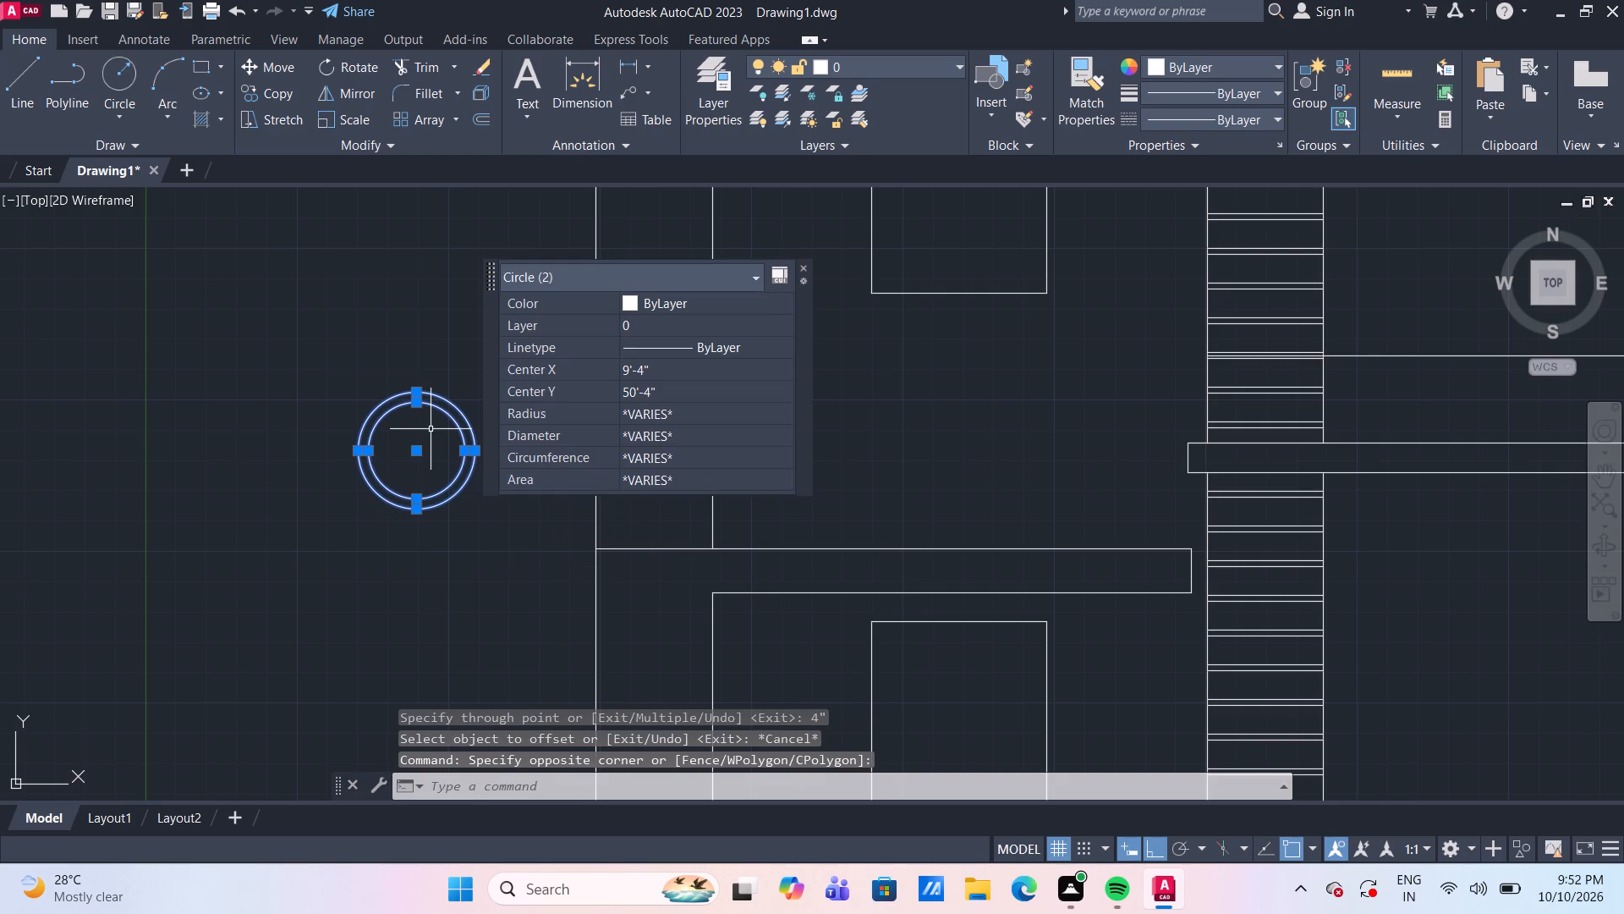
key("g")
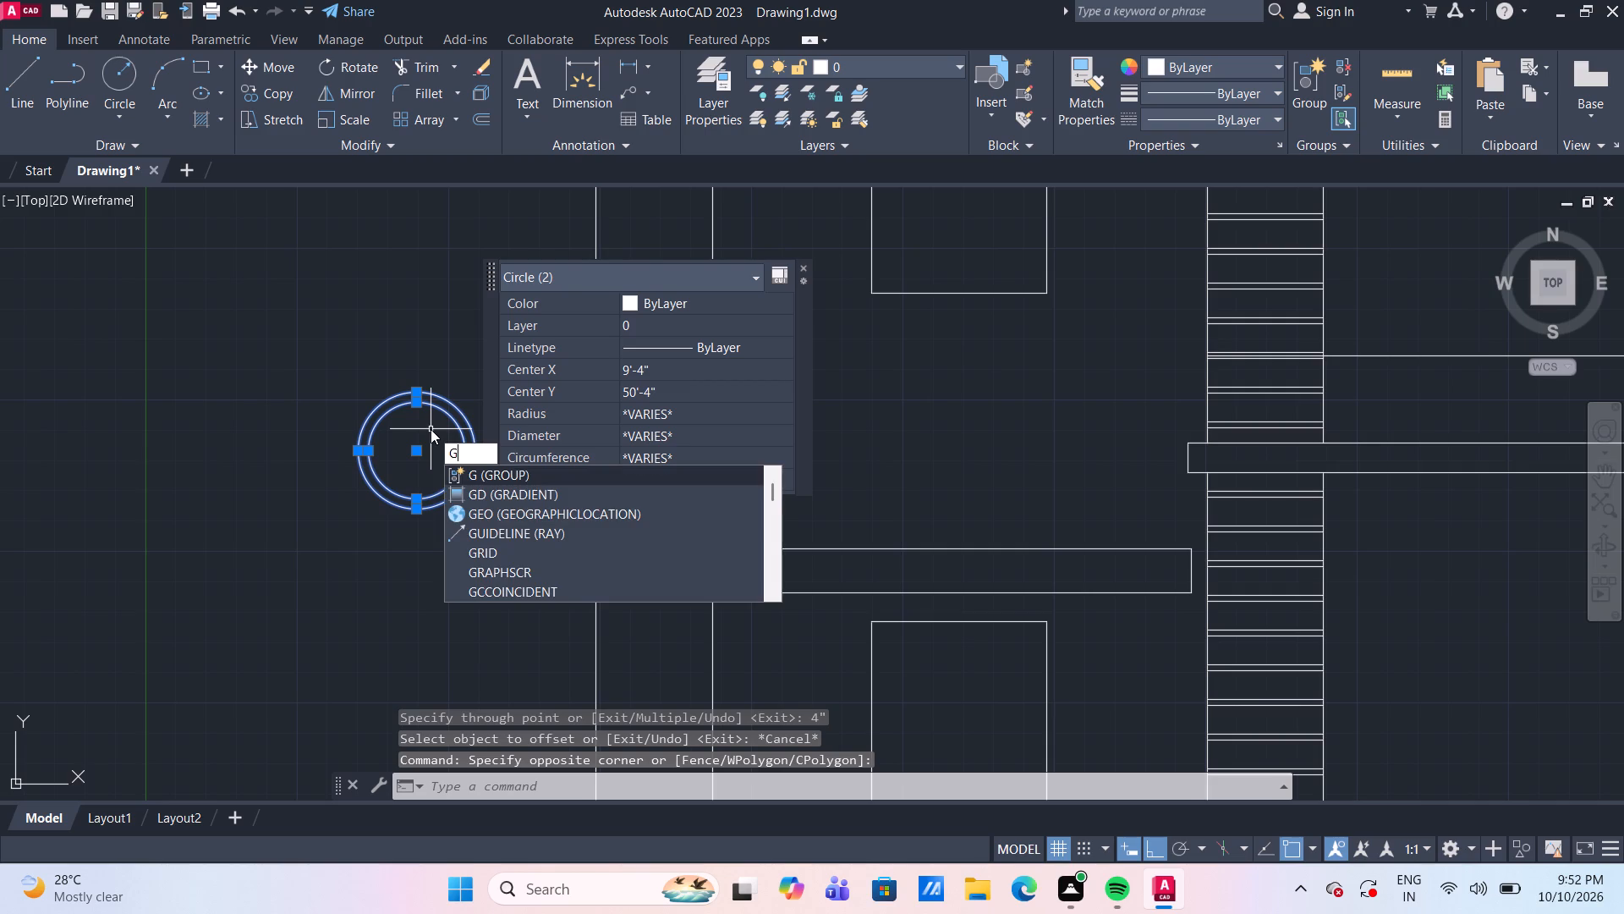
key("space")
Move the circle group horizontally from its centre into the space between the upper rectangle and the upper 1'6" band.
left_click_drag(488, 486, 470, 466)
left_click(416, 425)
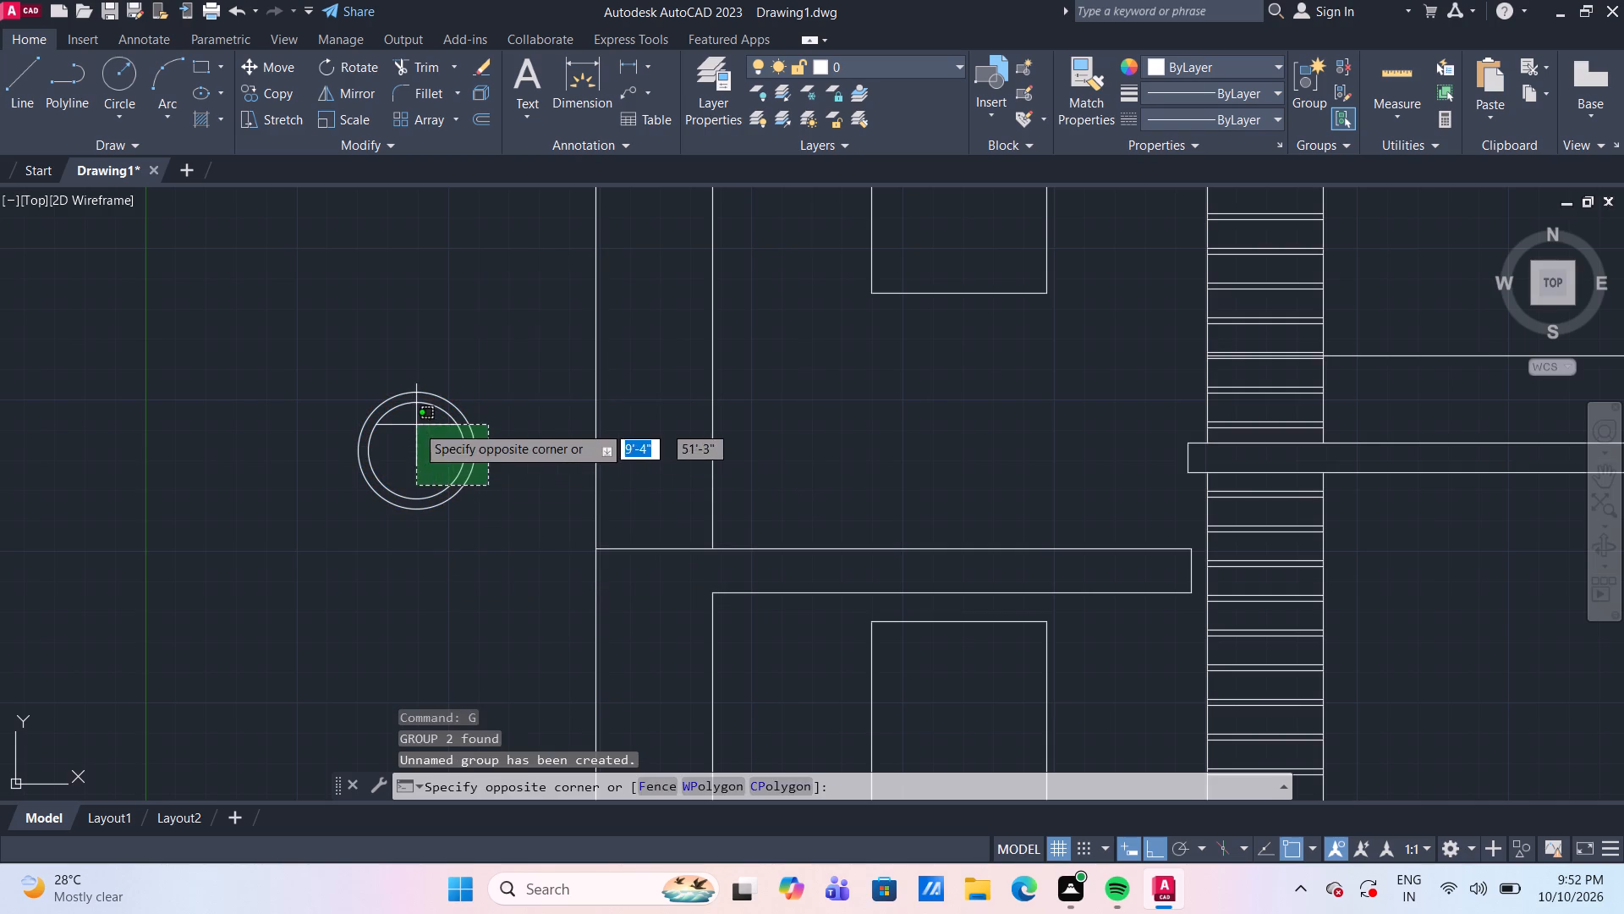
type("m")
key("space")
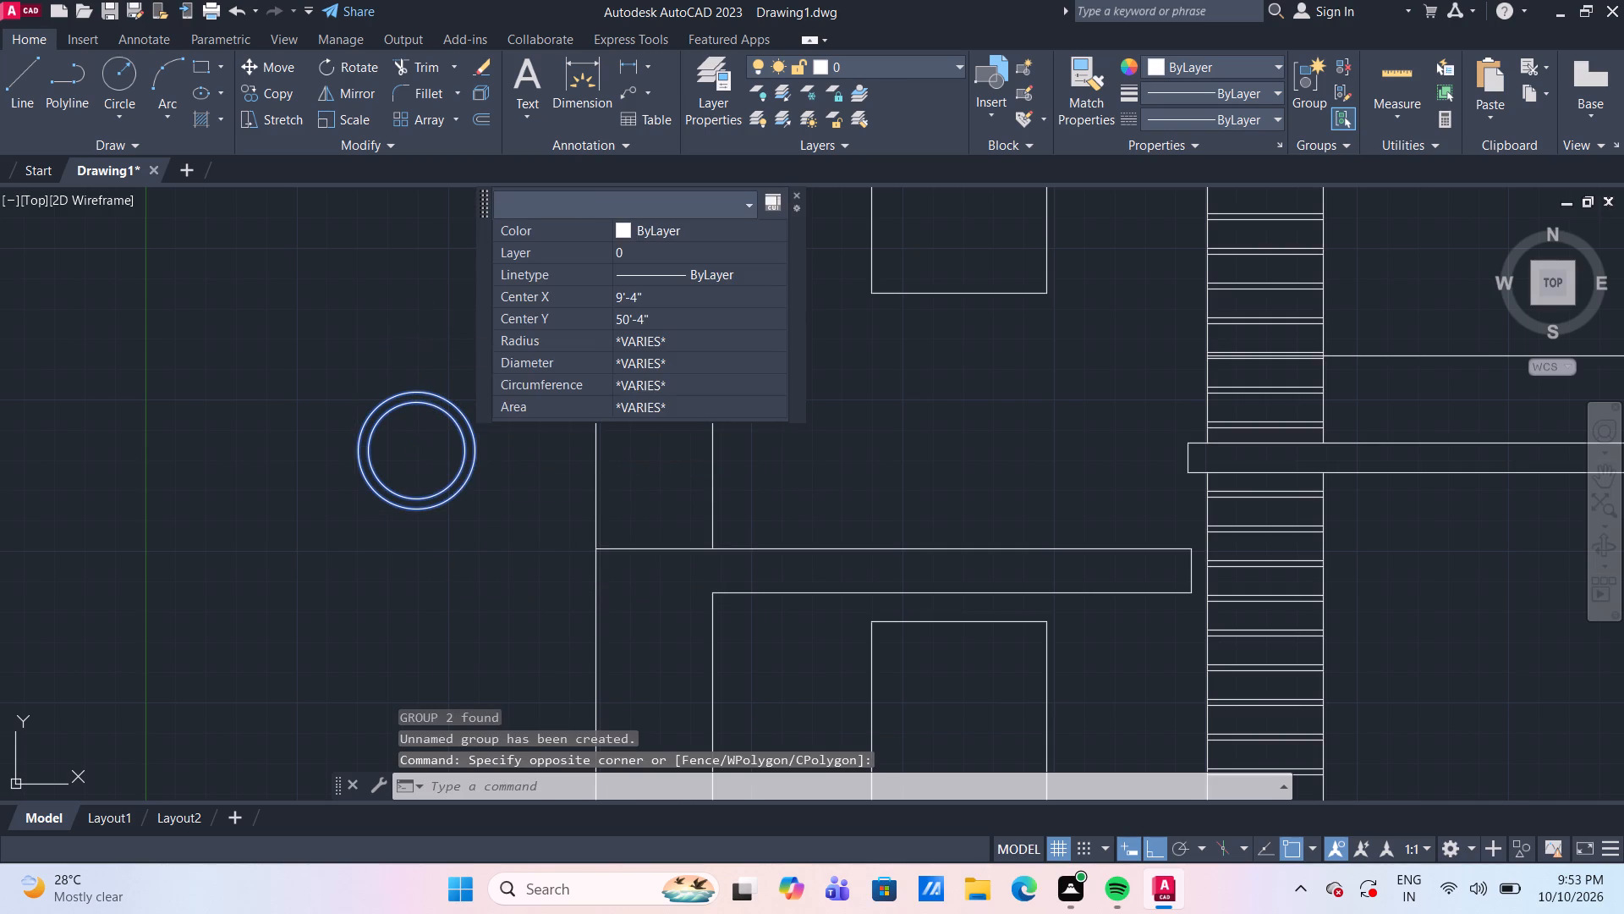
left_click(416, 454)
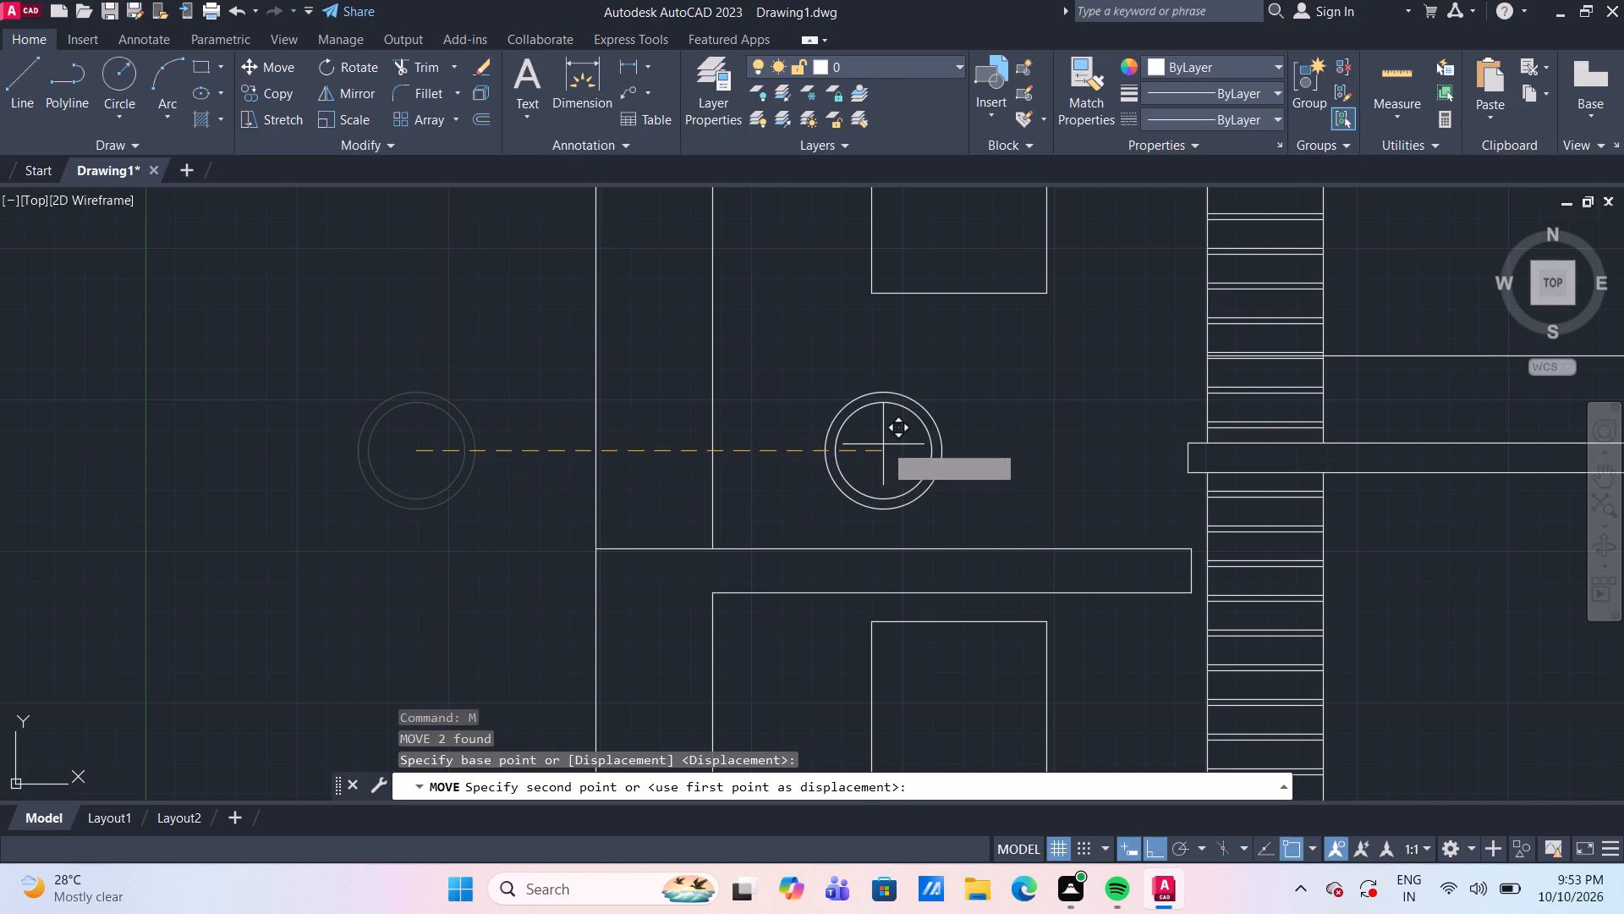
left_click(836, 424)
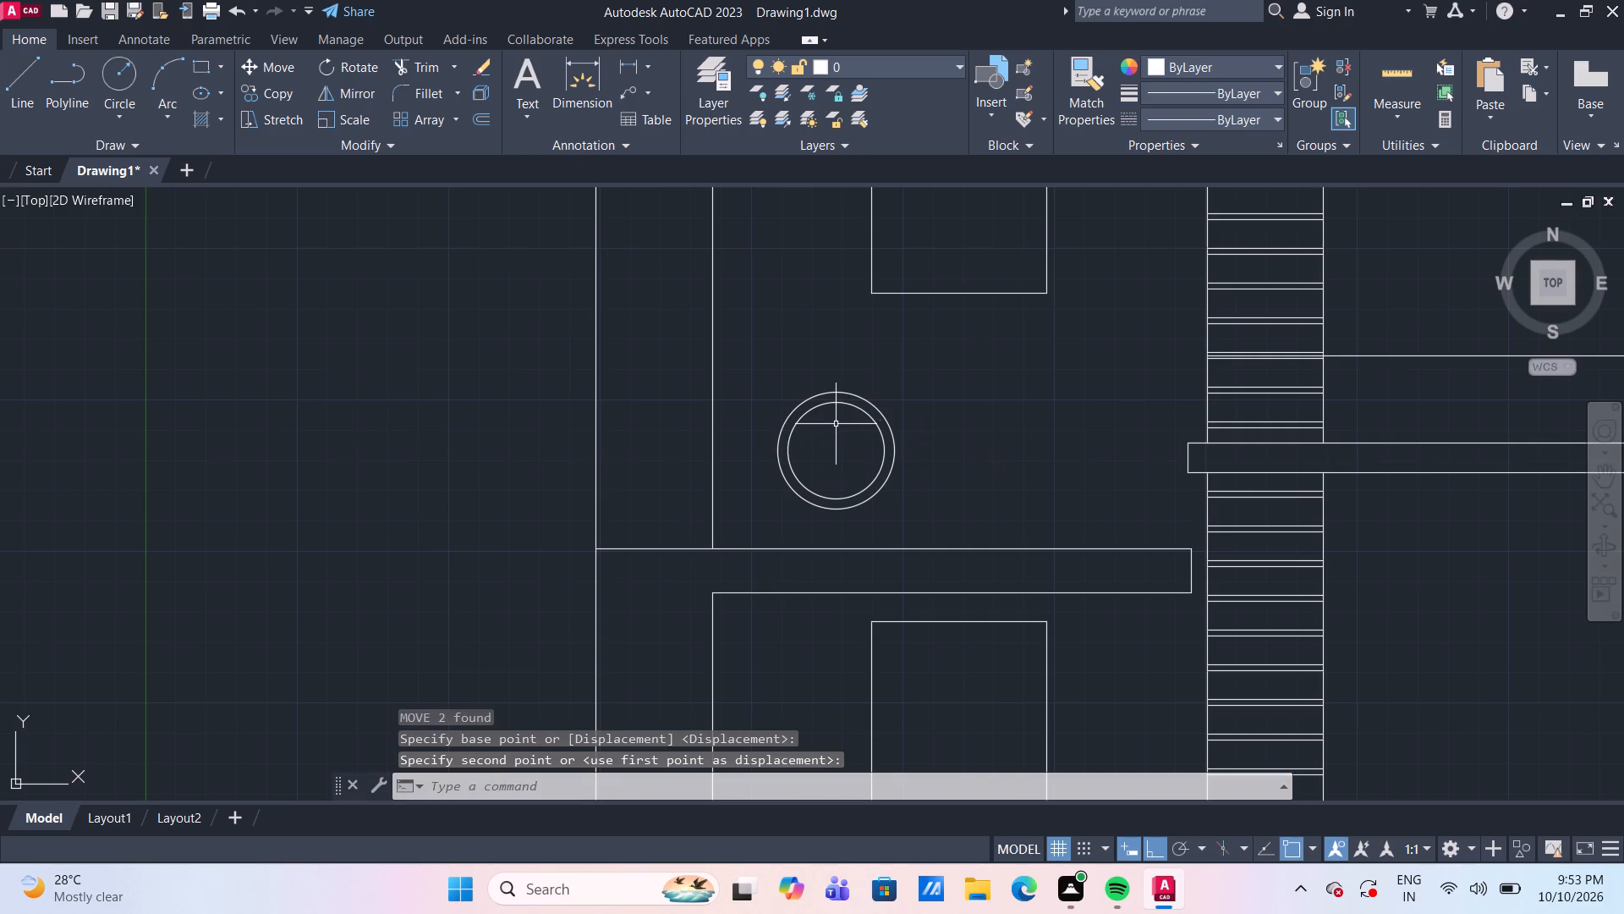
Draw a circle with a 1'6" radius at the centre of the concentric circle group above the upper 1'6" band.
scroll(961, 406, "down", 2)
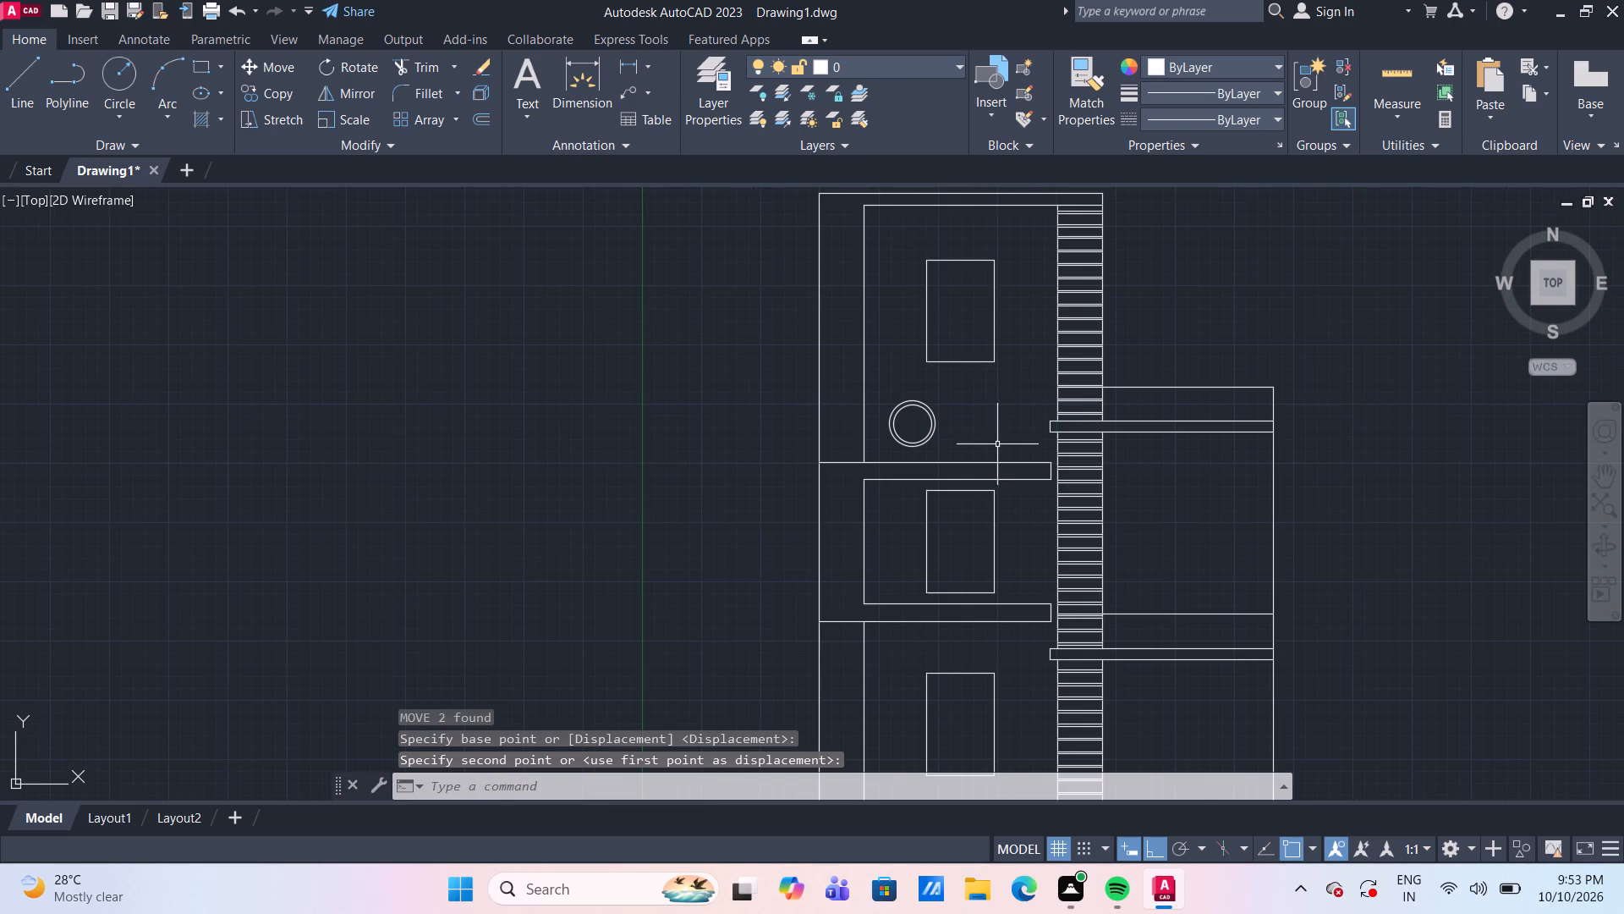
scroll(877, 445, "up", 2)
key("Escape")
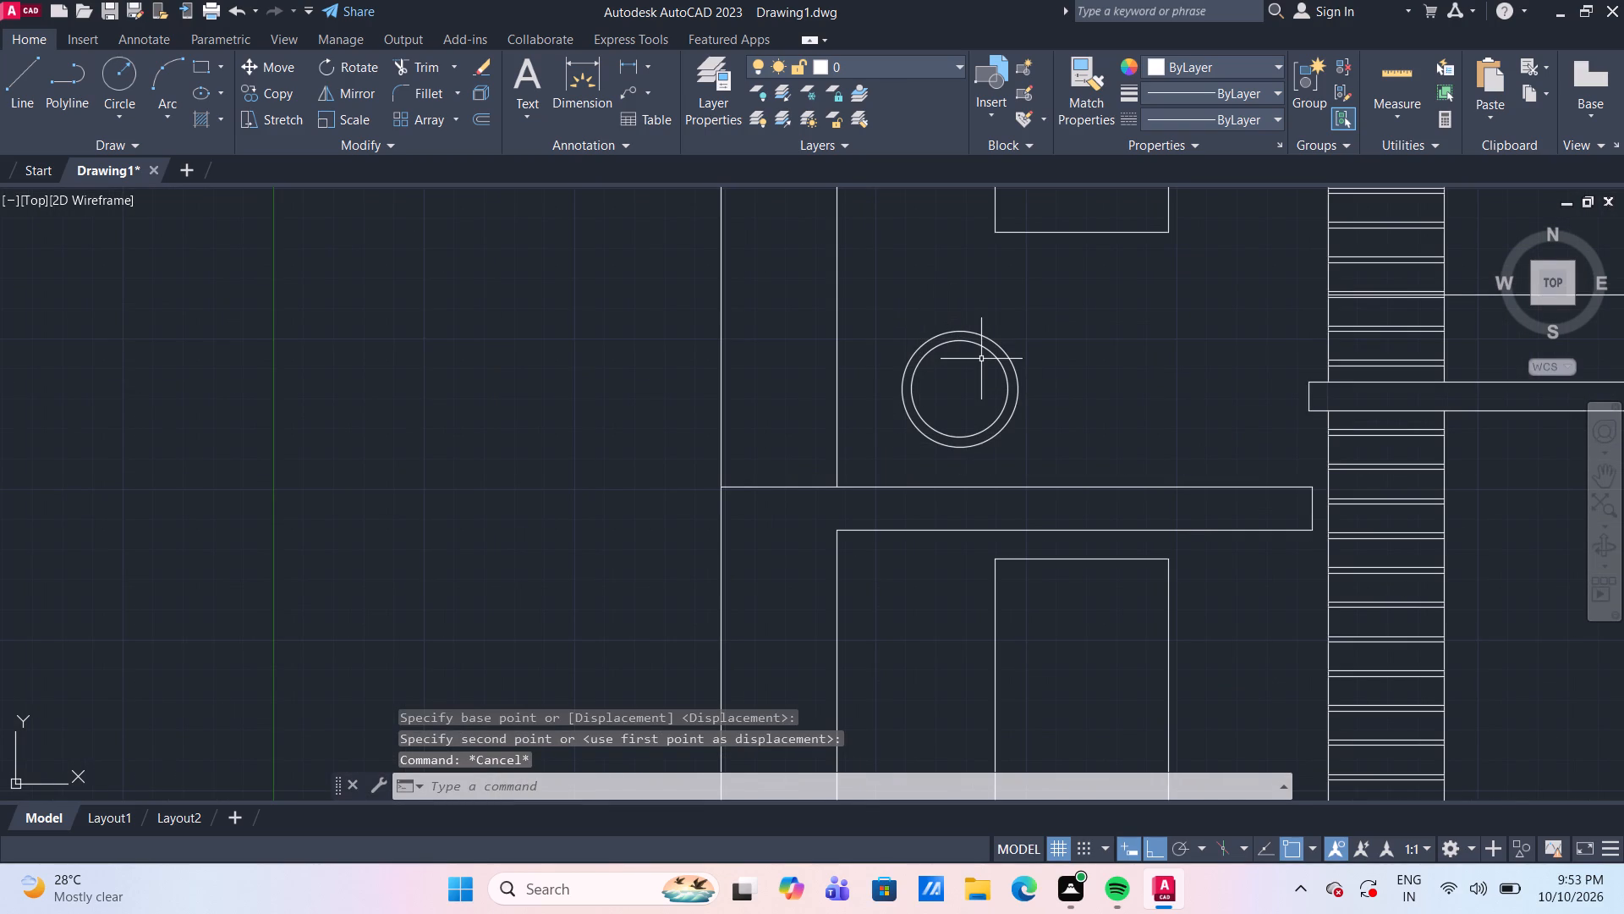
key("c")
key("space")
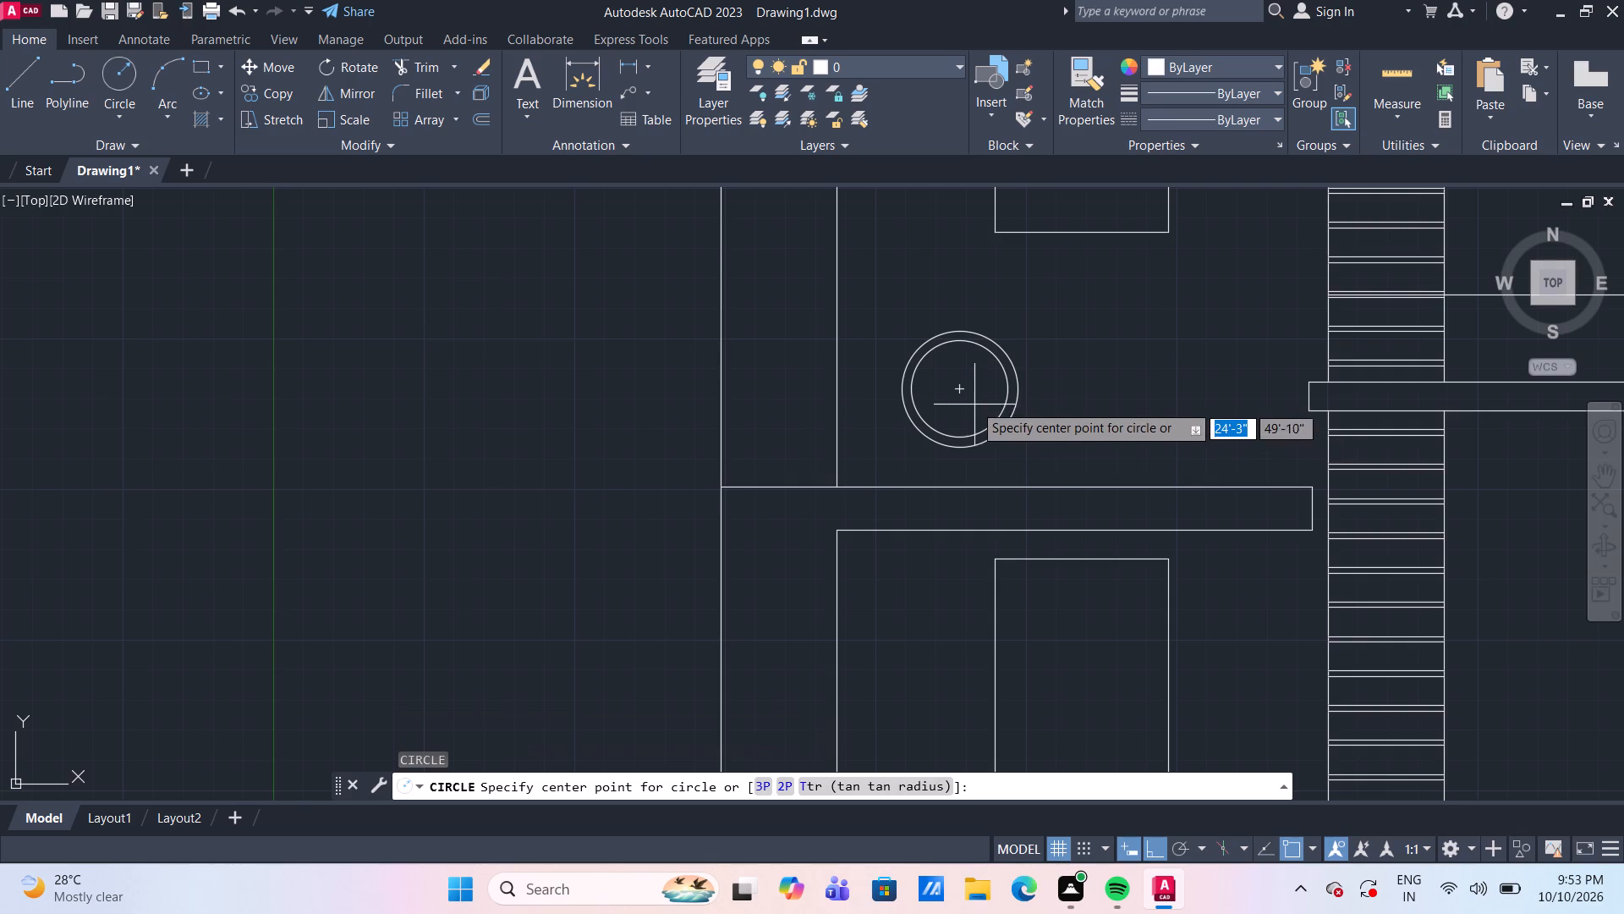
left_click(962, 394)
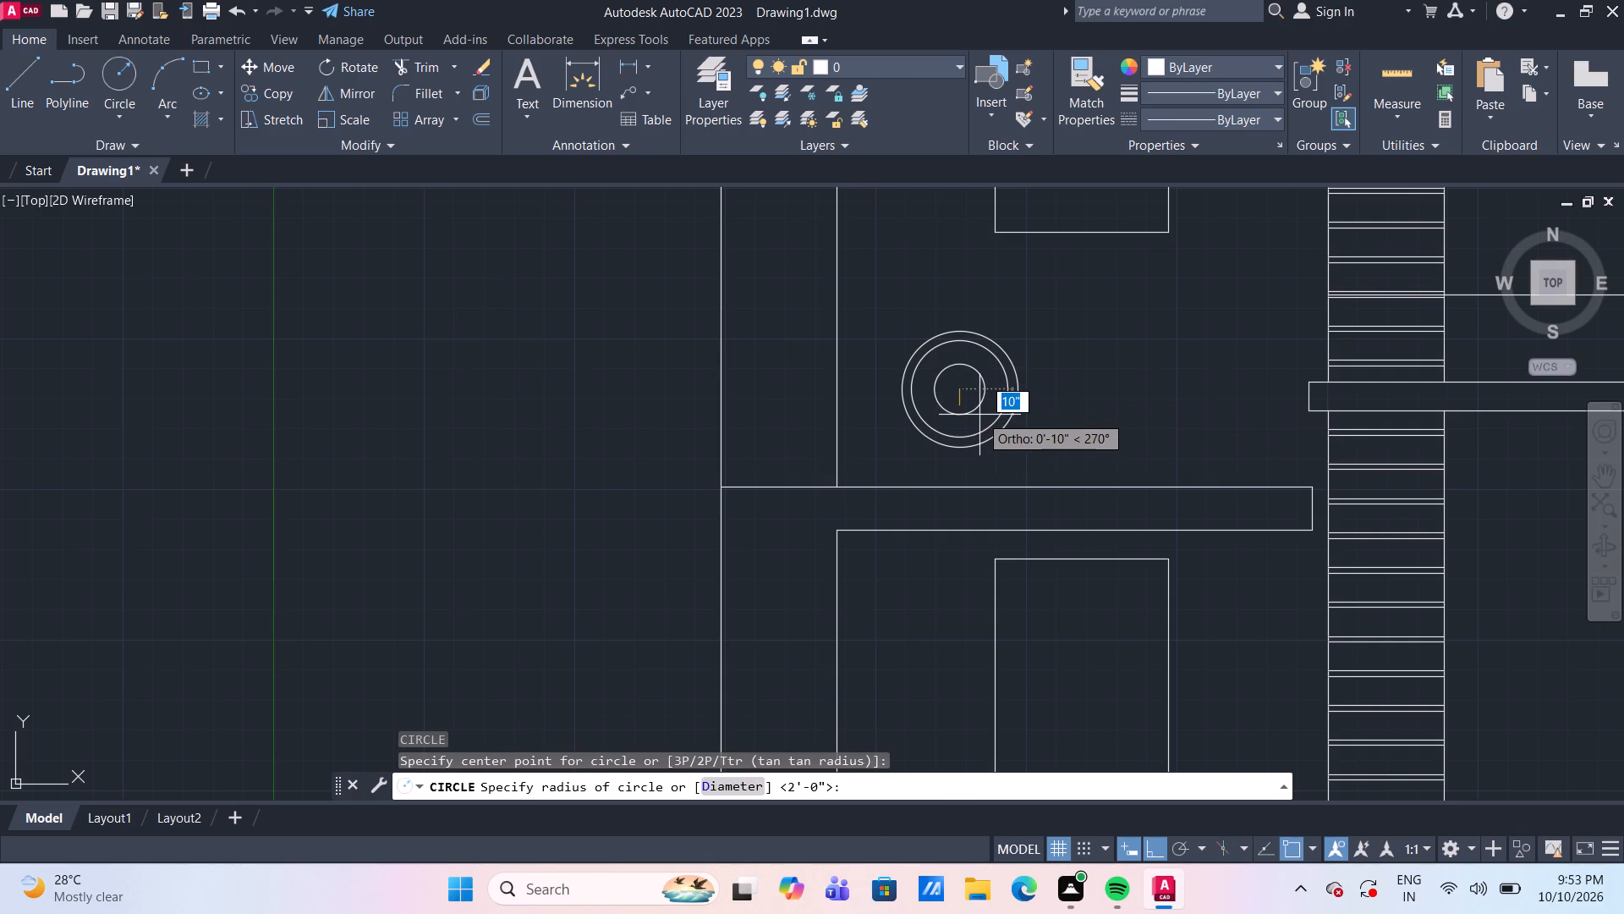
type("1'6\"")
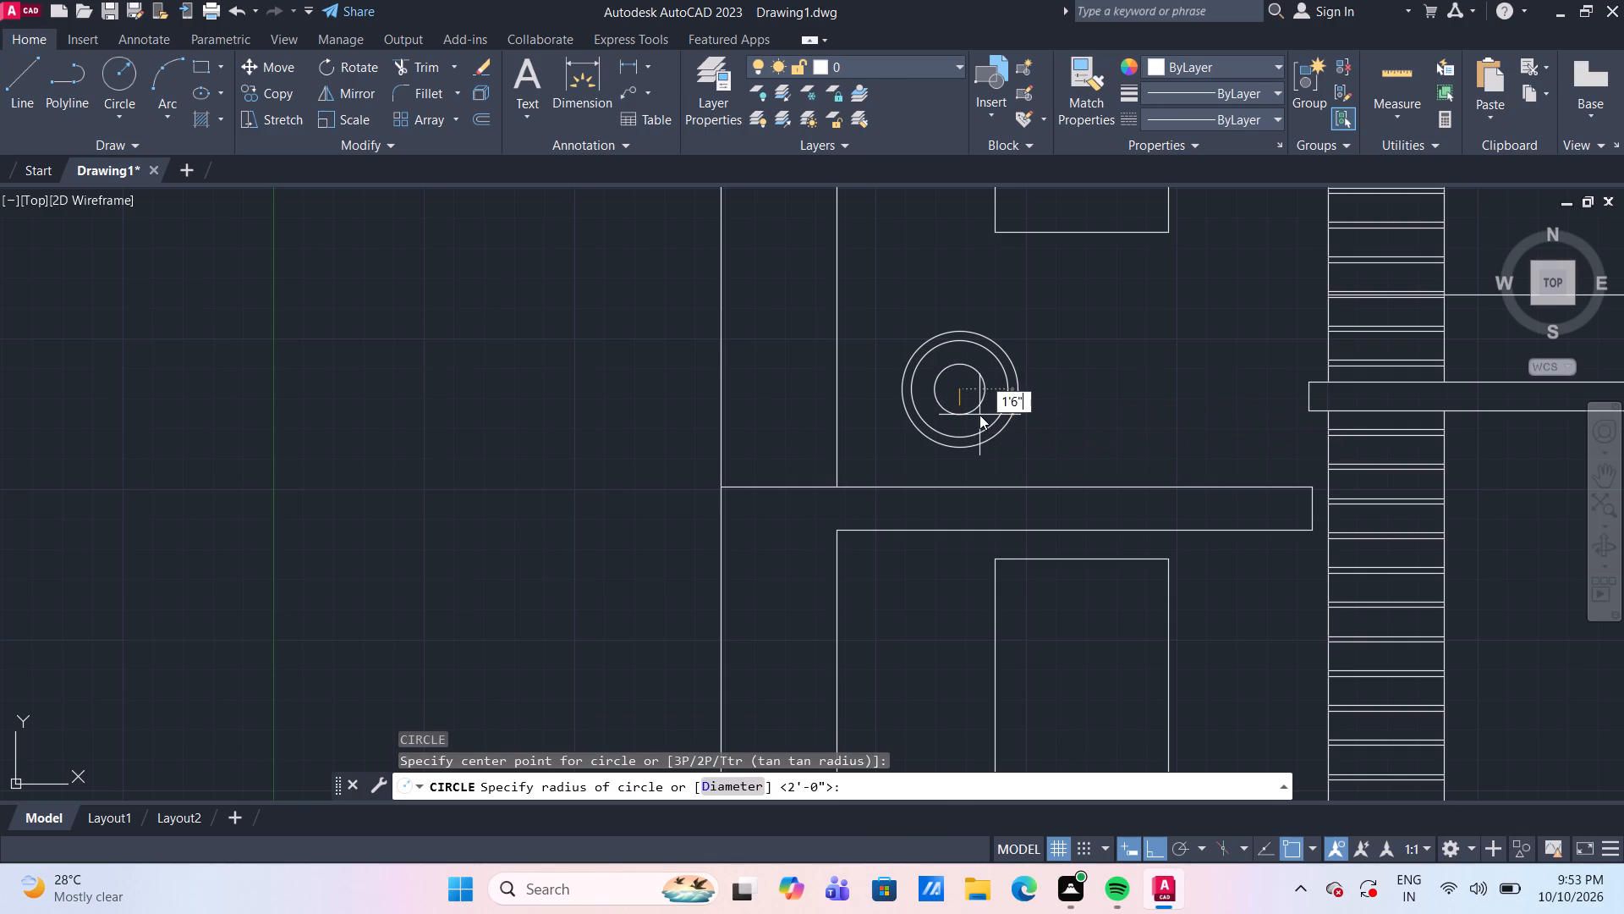
key("Return")
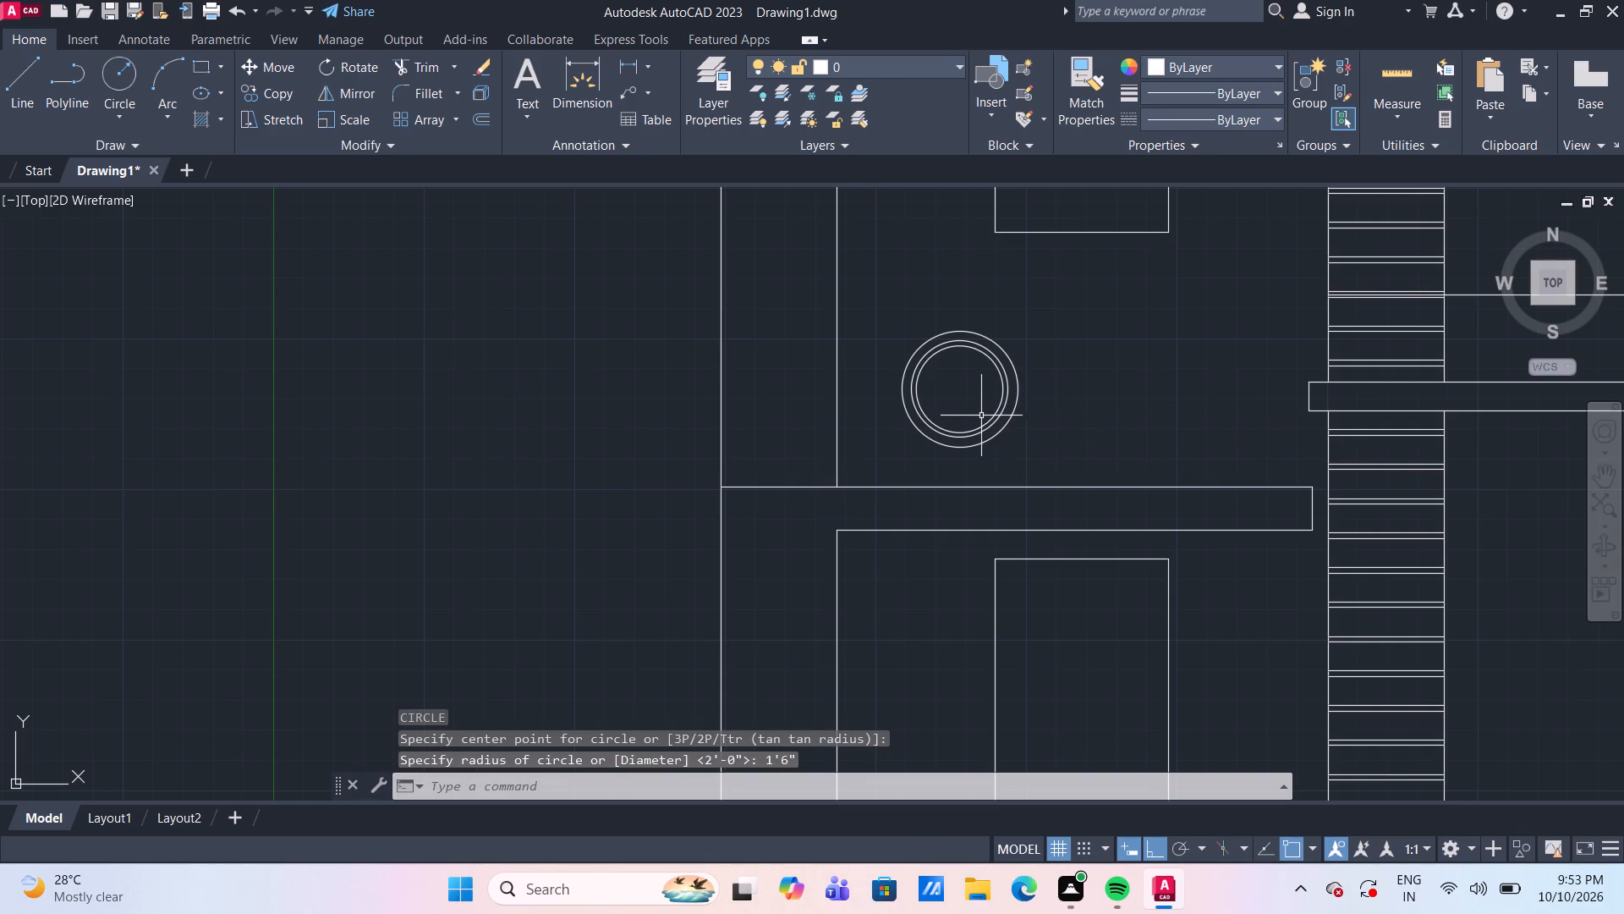
Delete the group of two larger concentric circles around the 1'6" radius circle.
left_click(1018, 403)
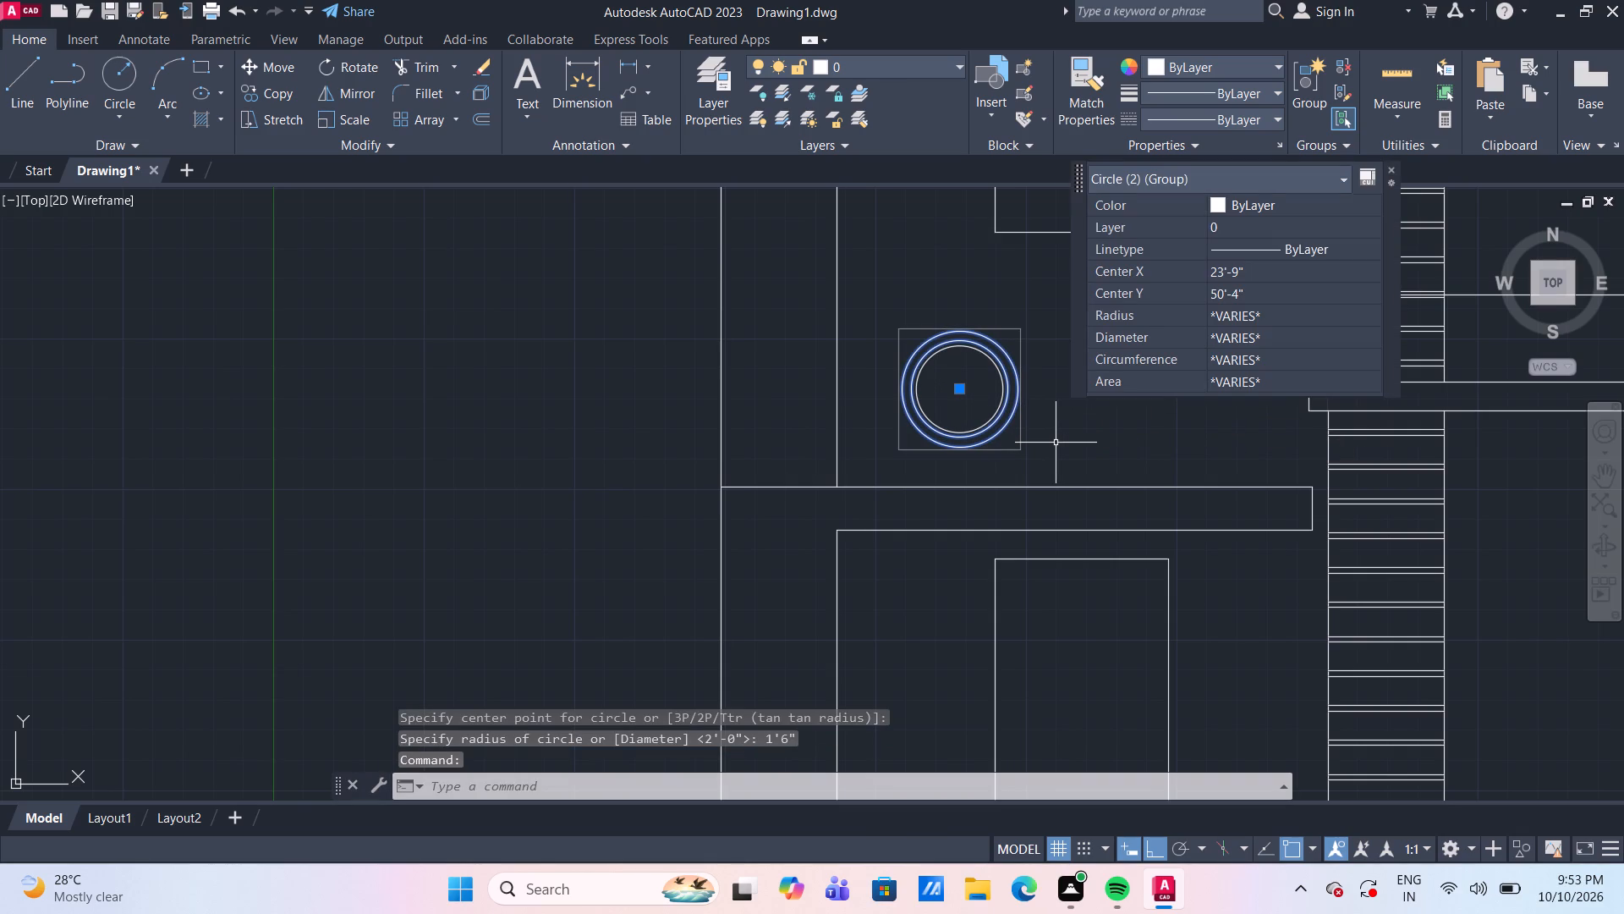
key("Delete")
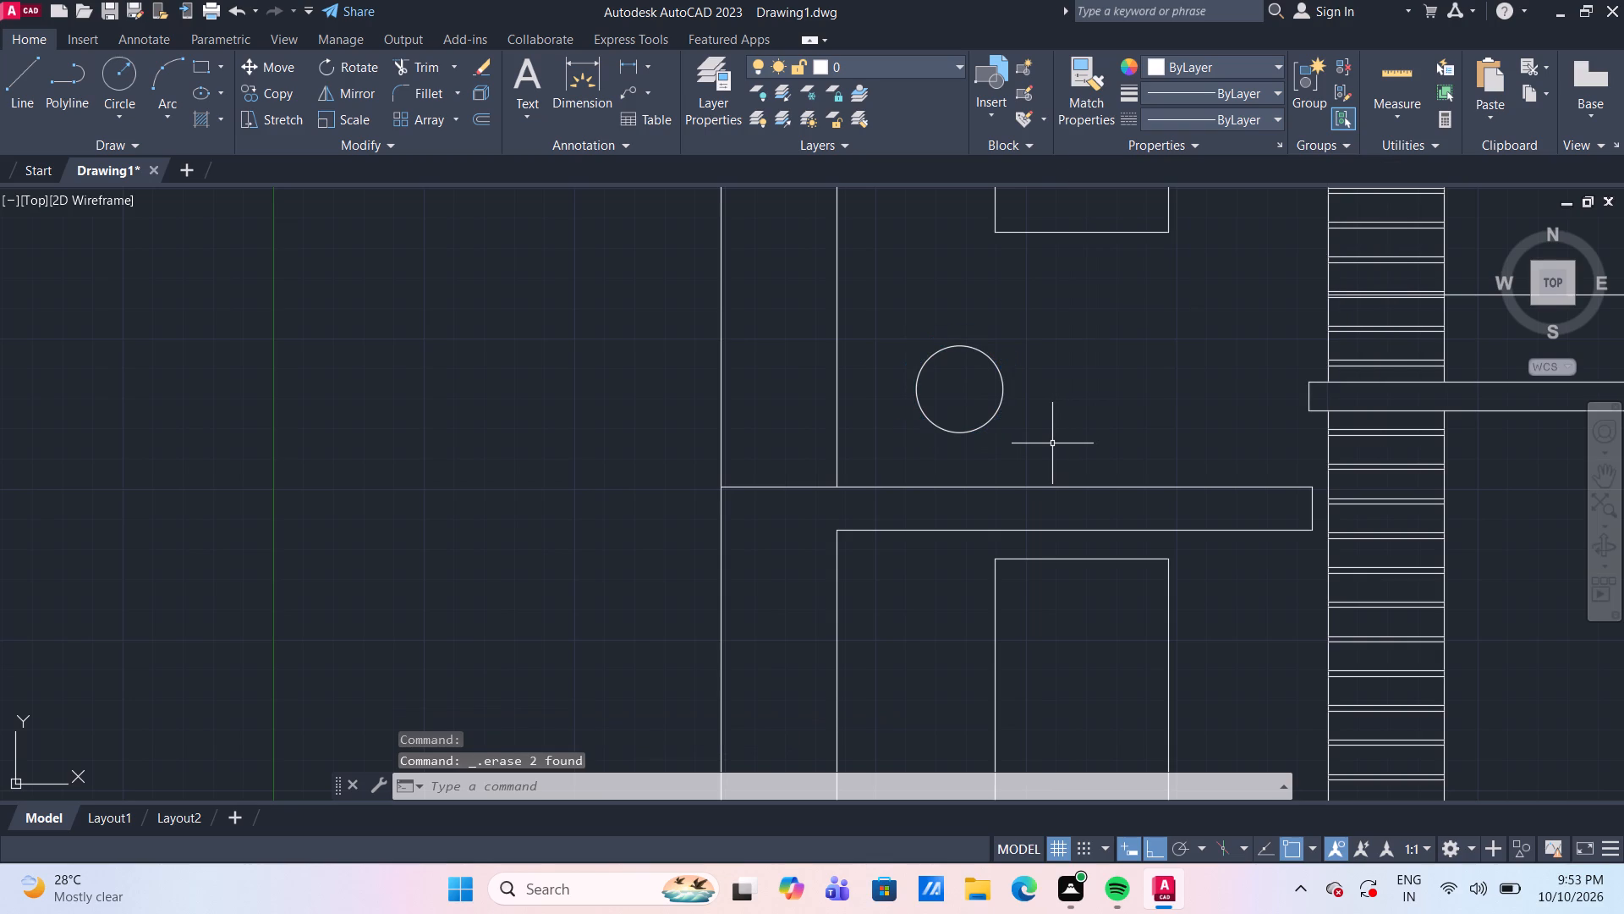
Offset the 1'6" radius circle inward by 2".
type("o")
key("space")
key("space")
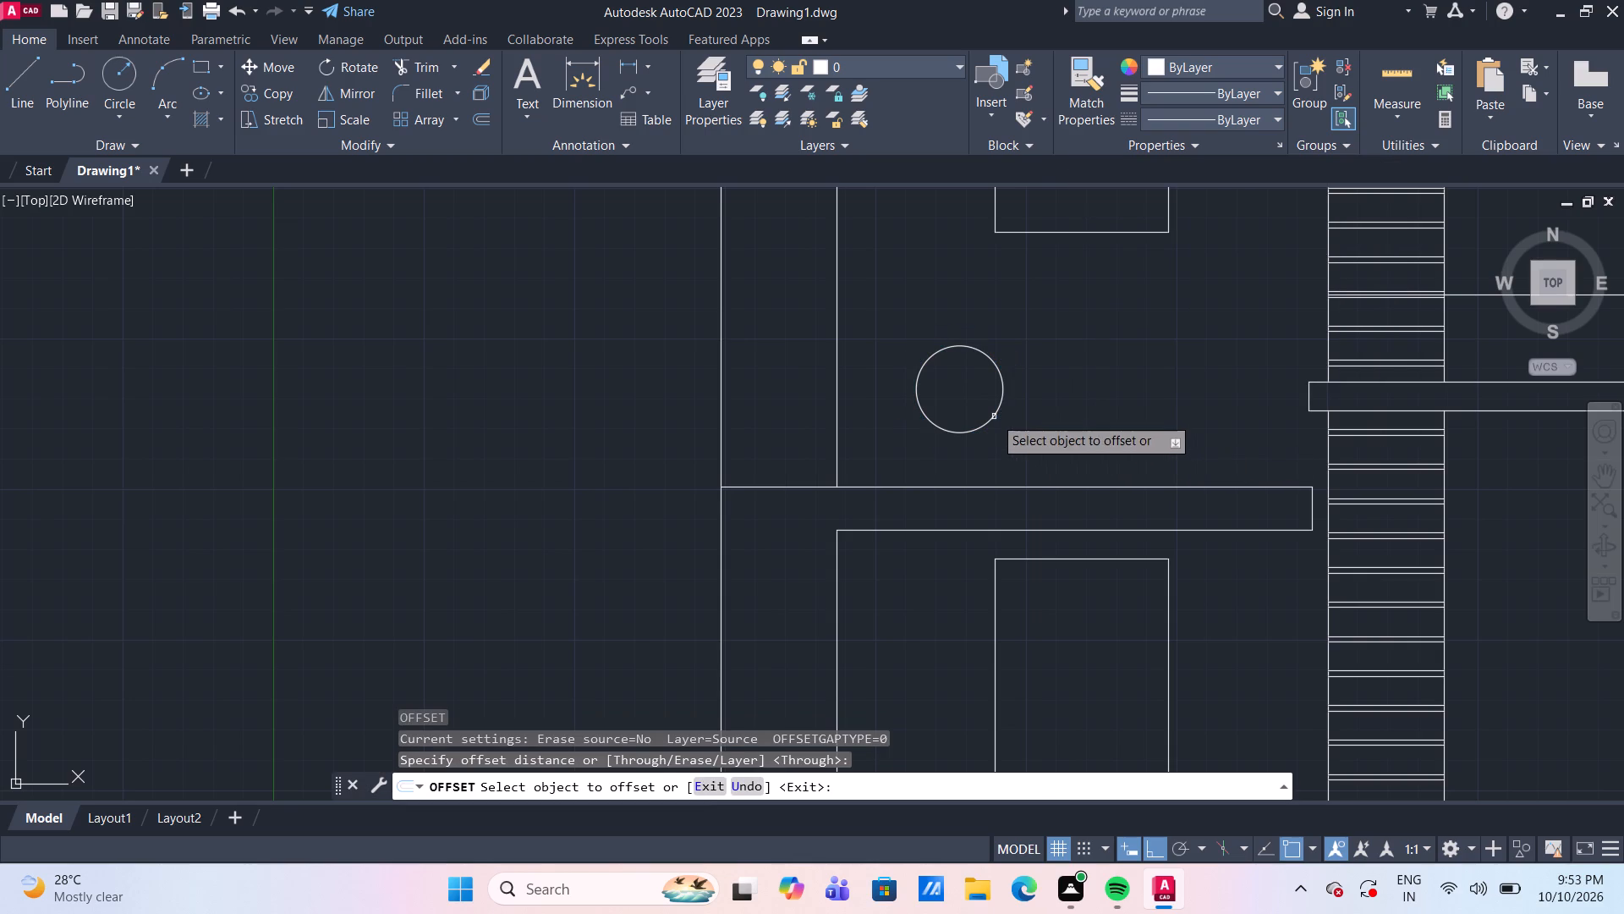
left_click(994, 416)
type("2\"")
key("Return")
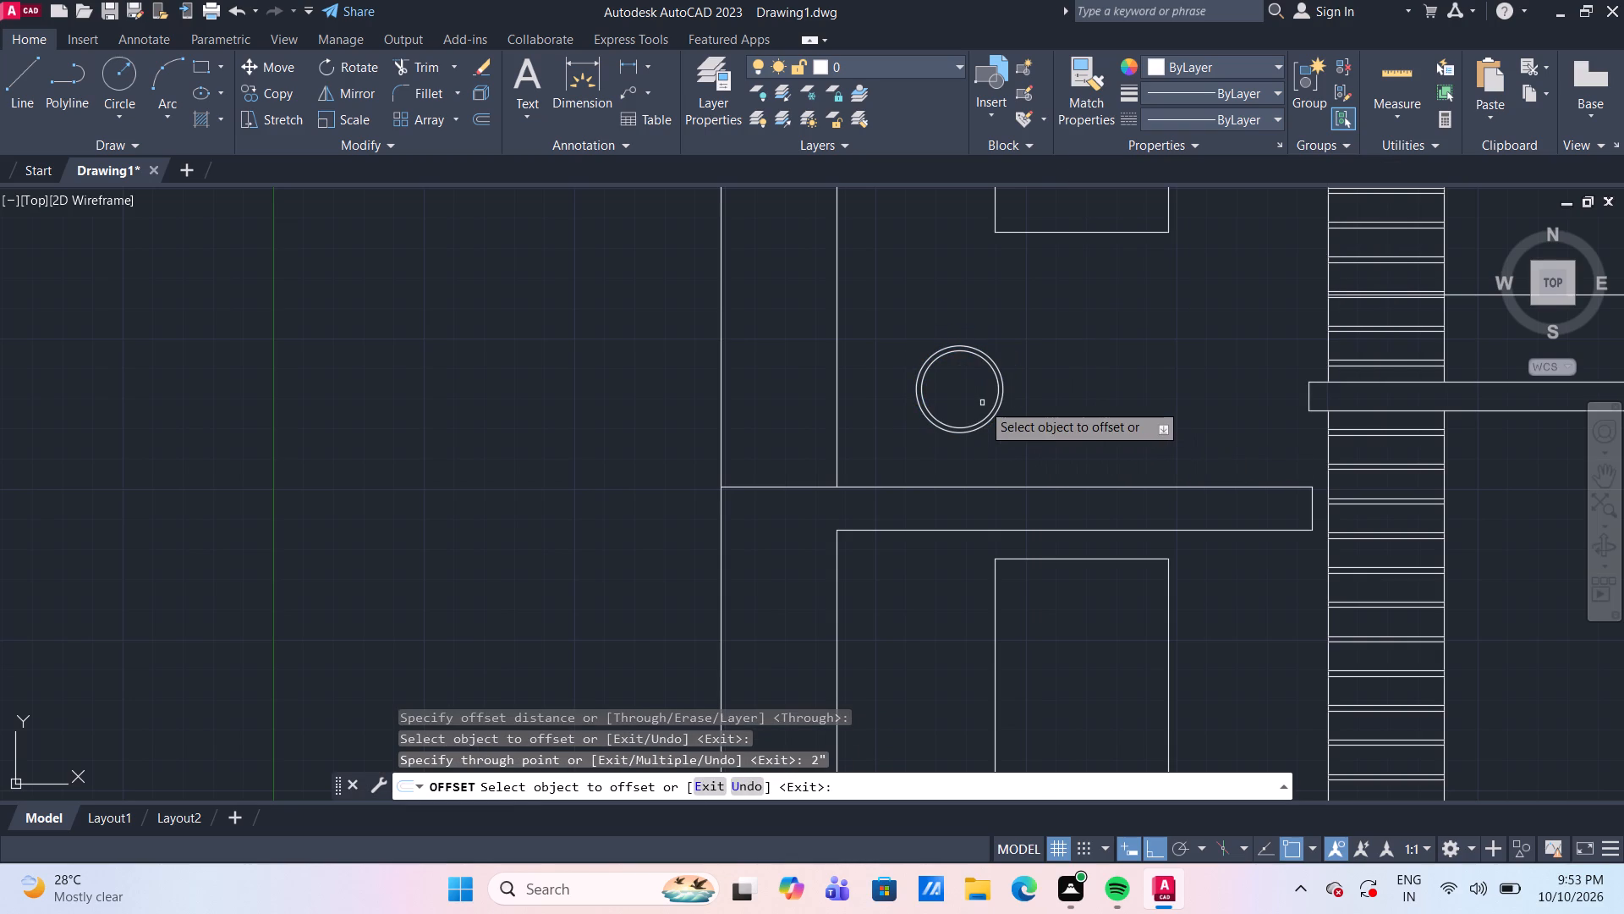
Offset the outer 1'6" radius circle inward by 3".
scroll(982, 403, "up", 2)
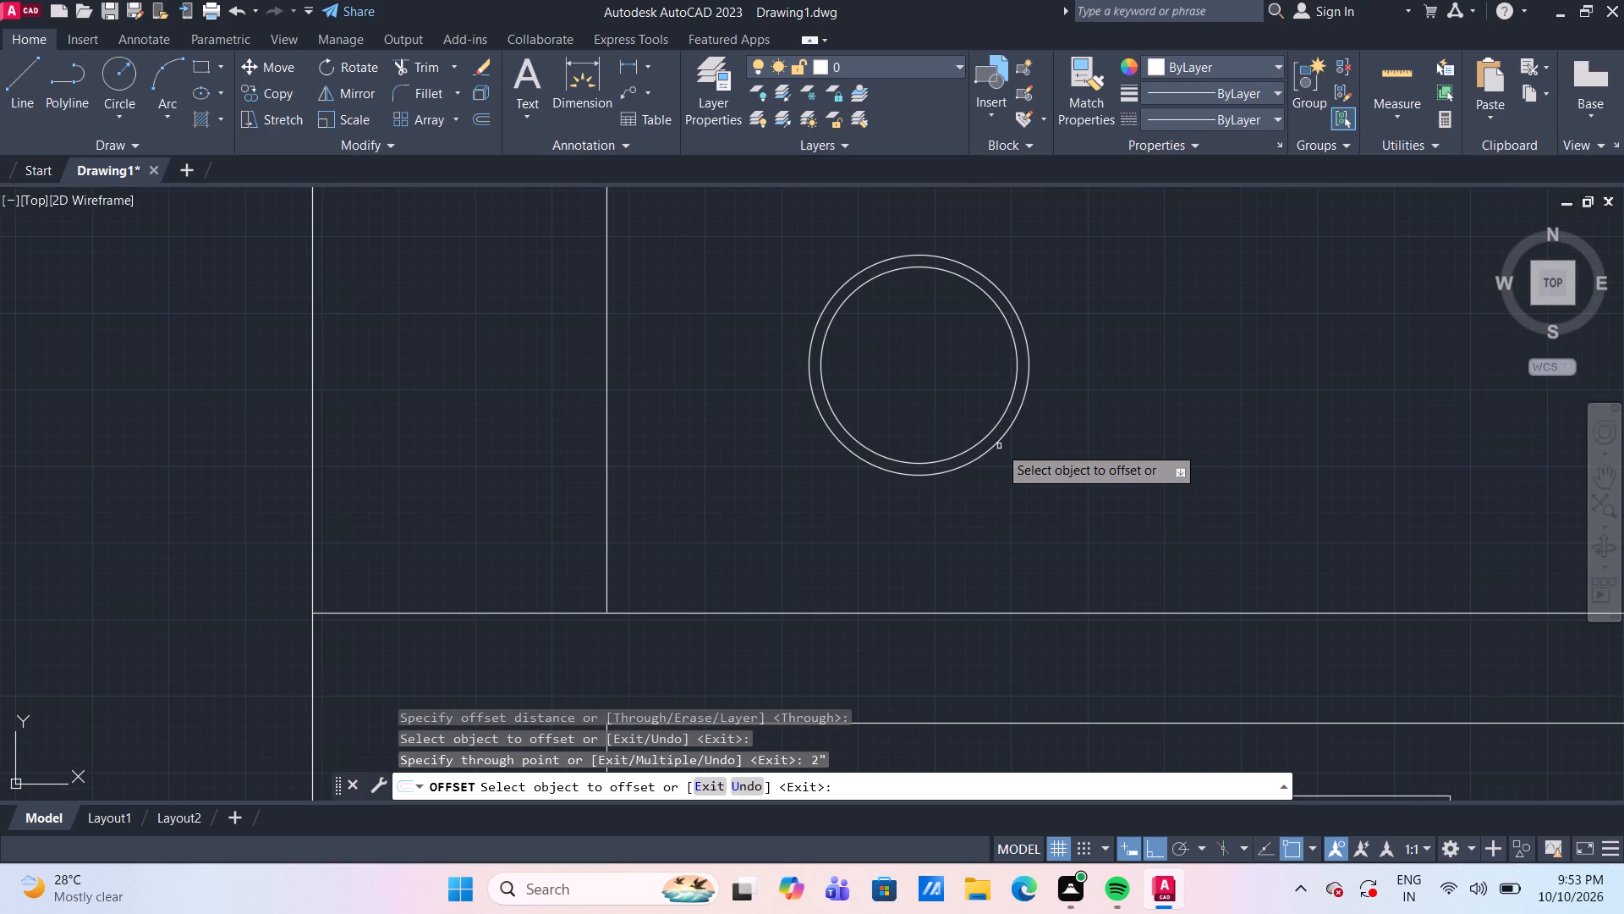
left_click(996, 445)
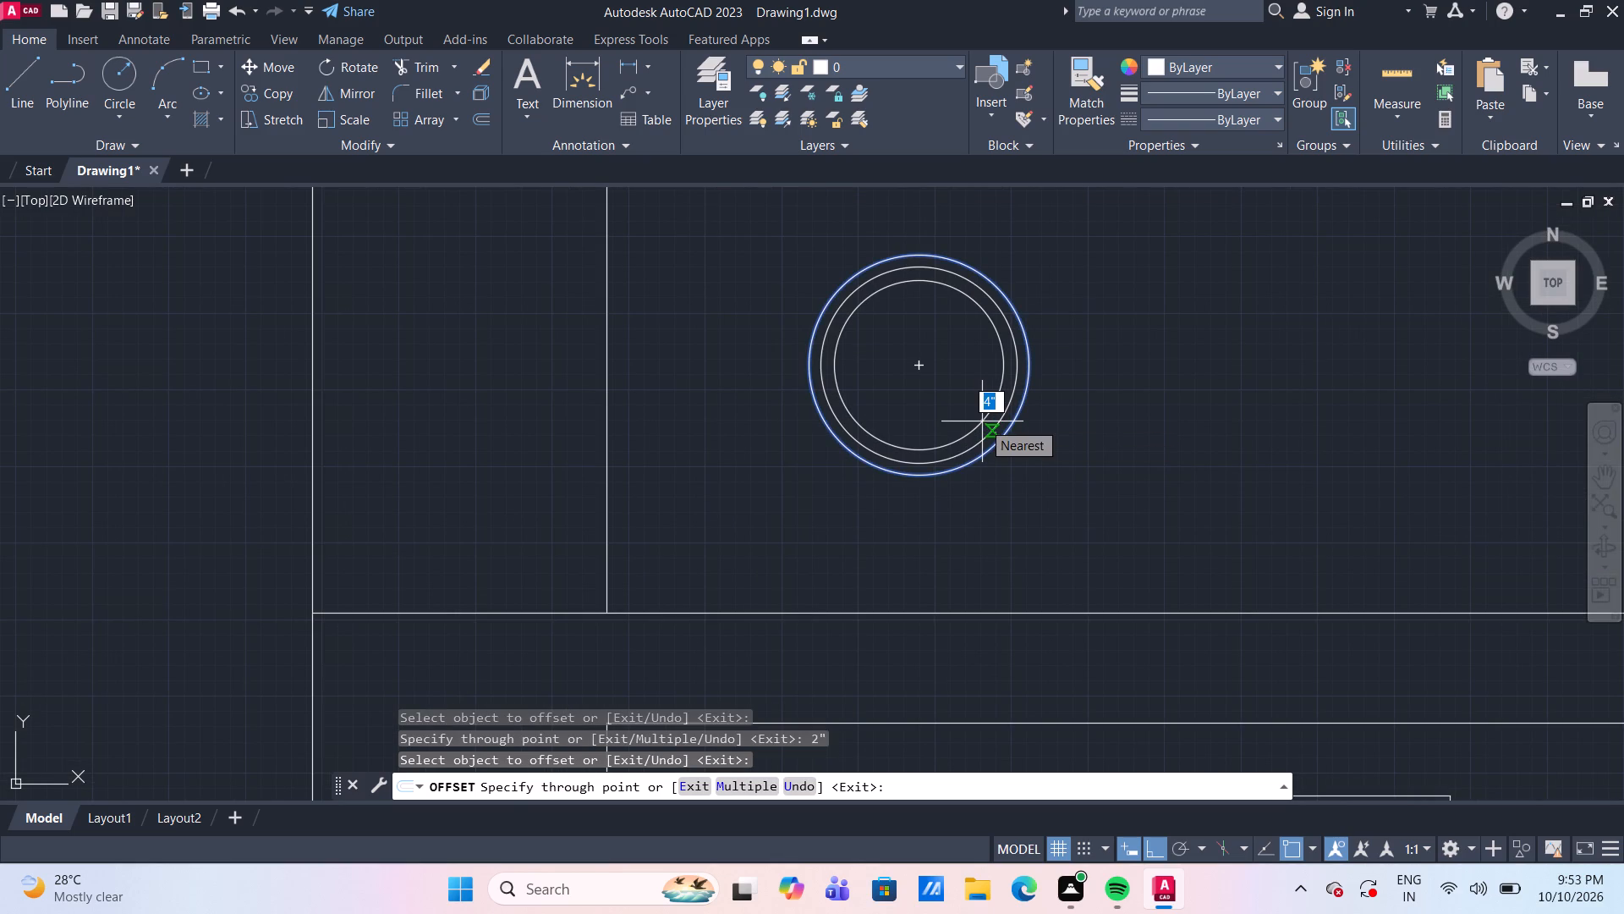
type("3\"")
key("Return")
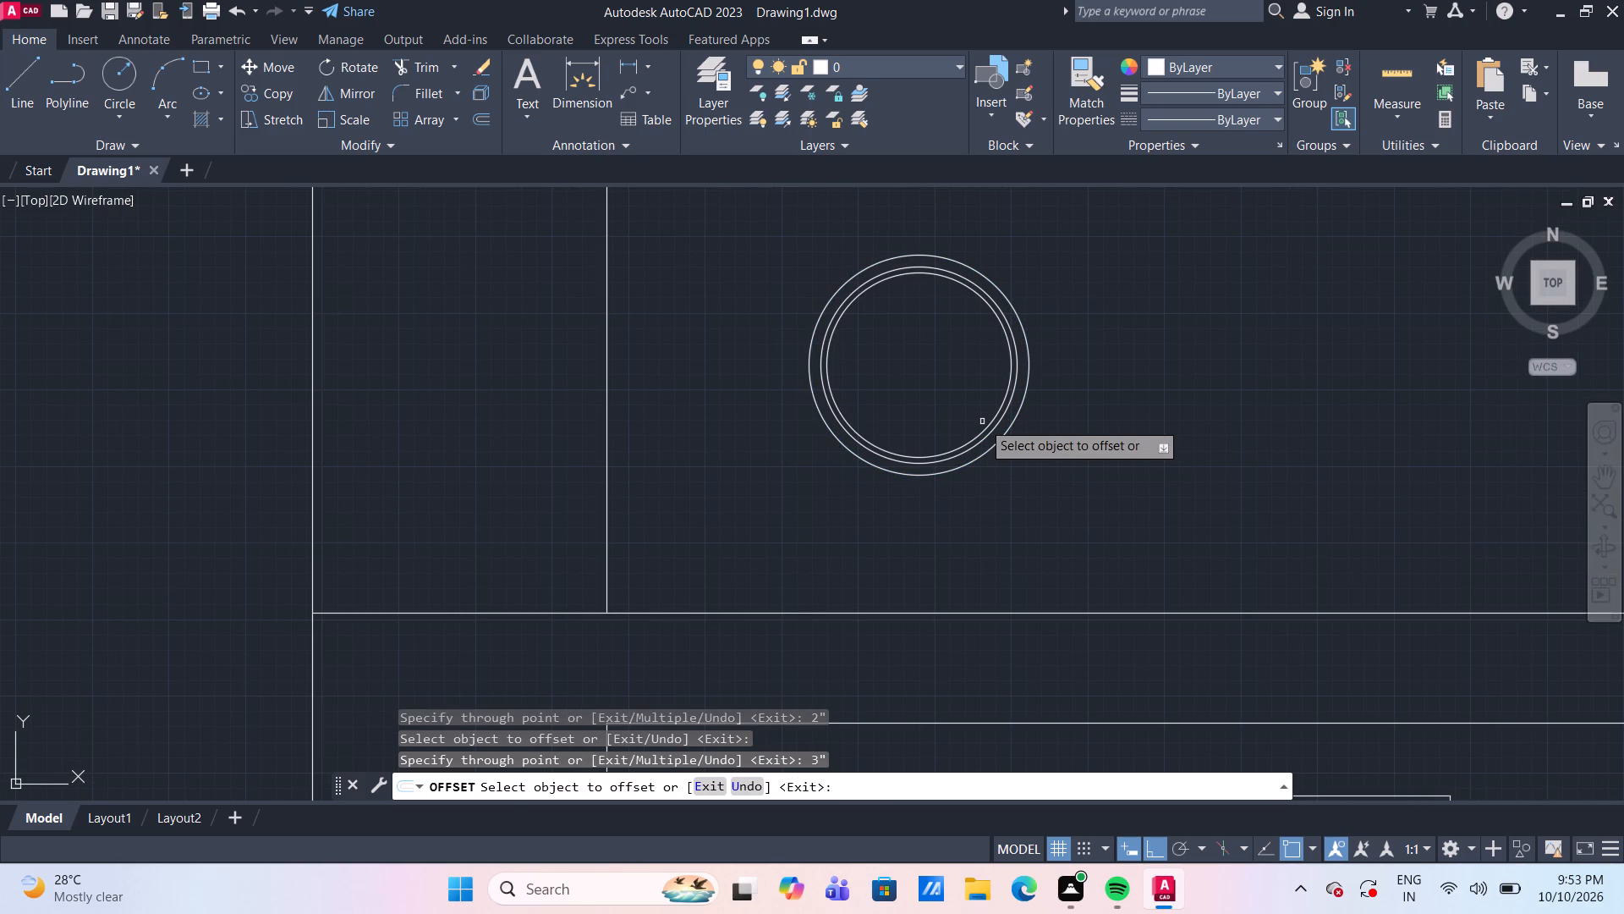
key("Escape")
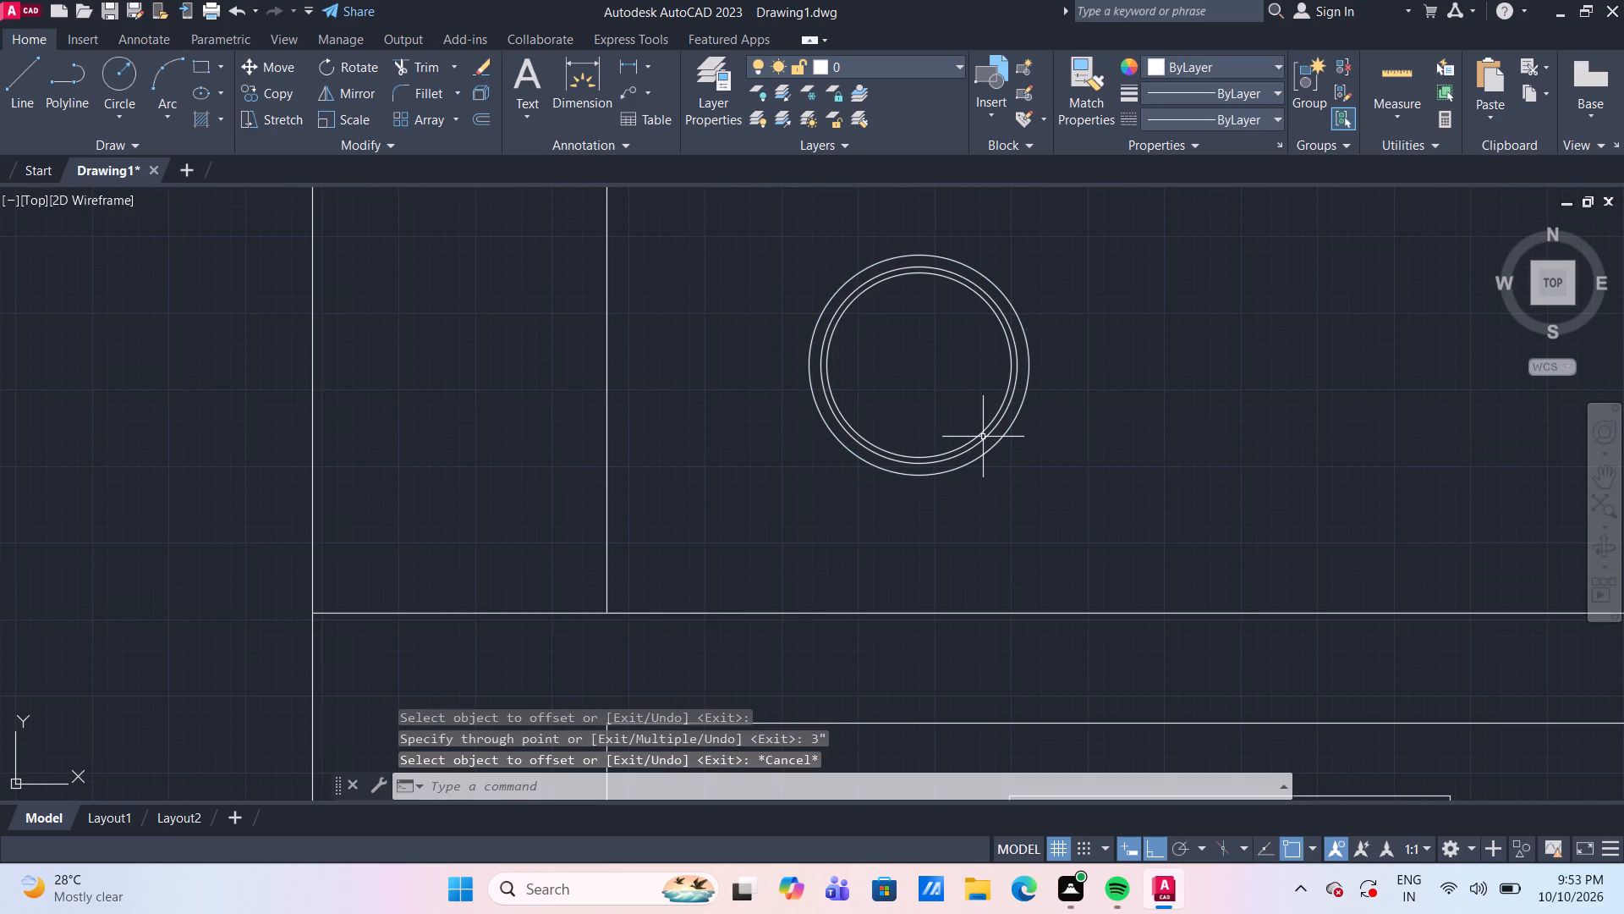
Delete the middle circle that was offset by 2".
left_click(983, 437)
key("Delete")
Copy the two concentric circles from their centre horizontally about 4'7" towards the lined strip.
scroll(963, 408, "down", 4)
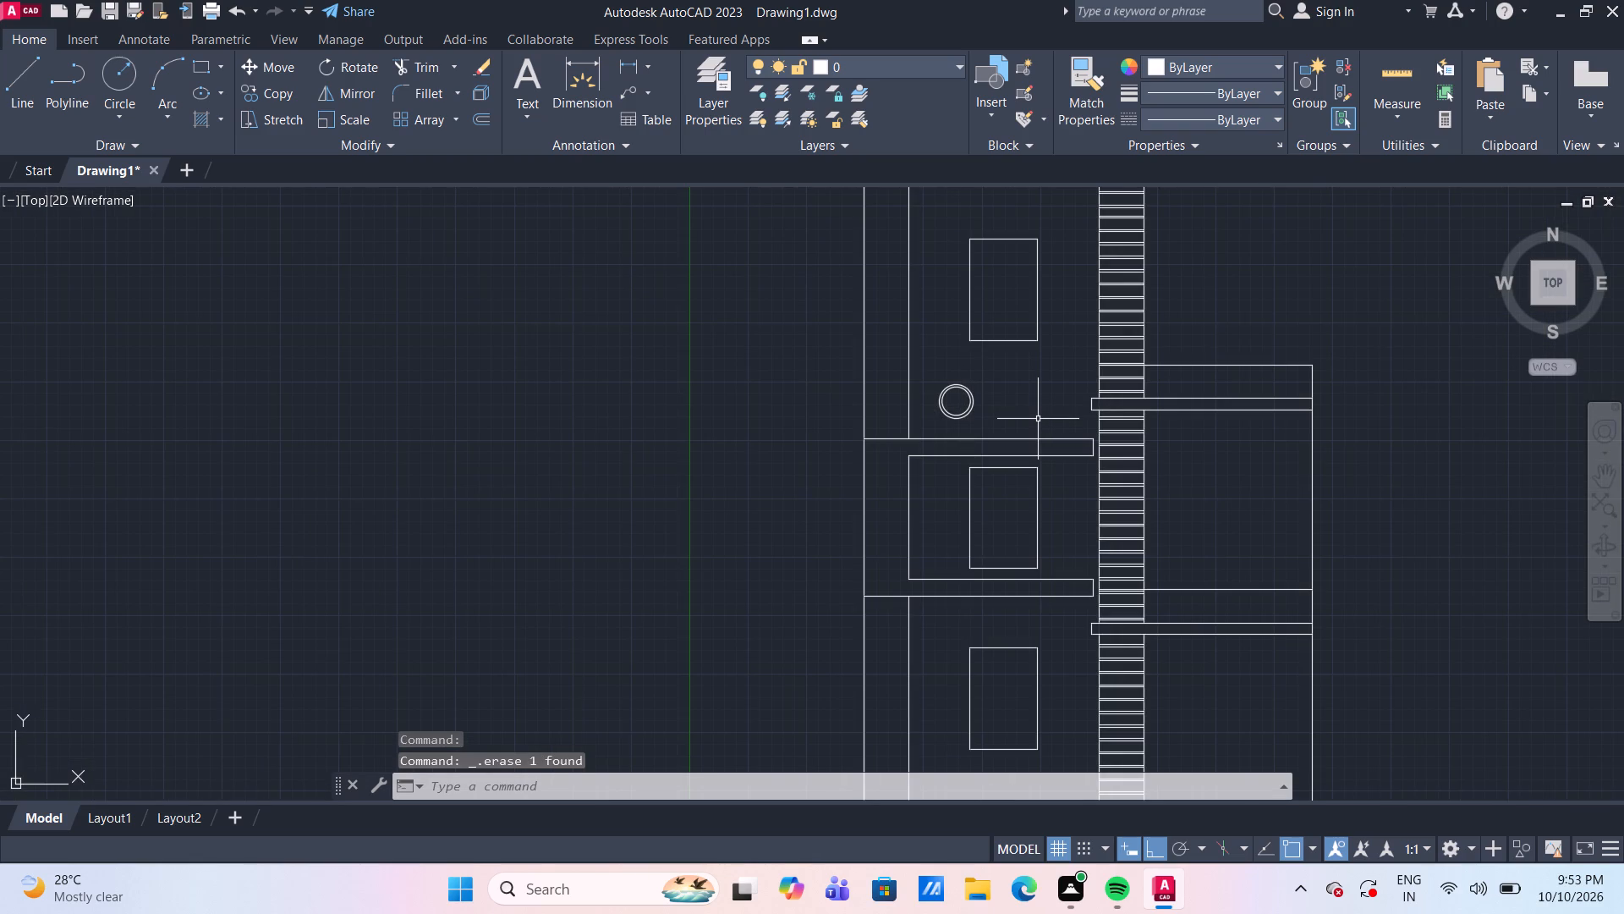
scroll(986, 416, "up", 2)
left_click(986, 416)
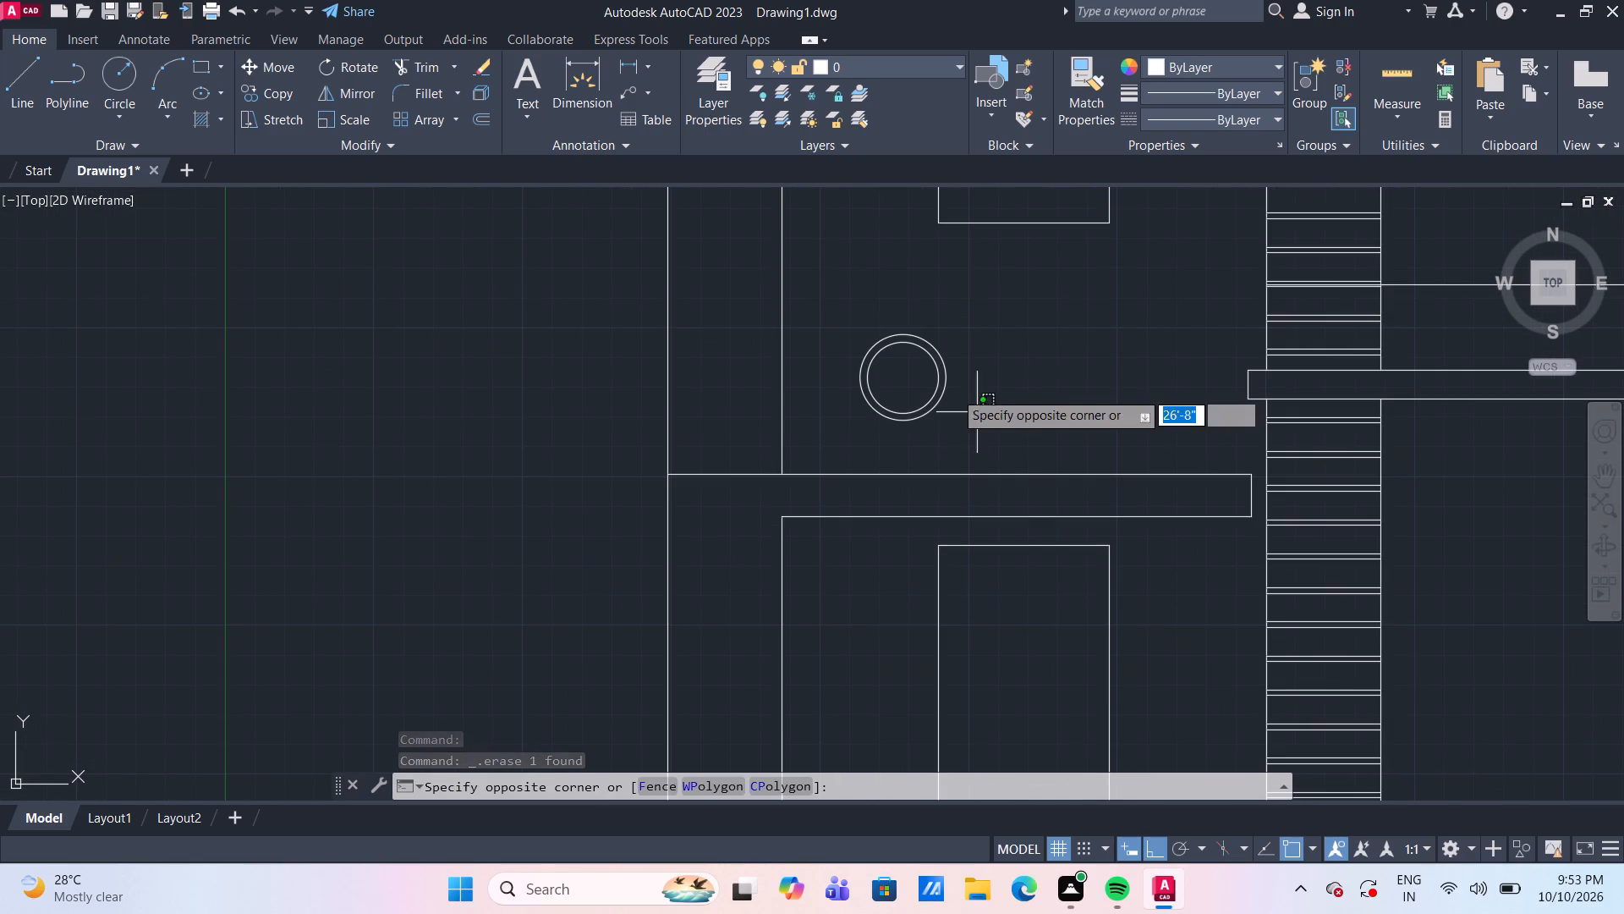
left_click(923, 370)
type("co")
key("space")
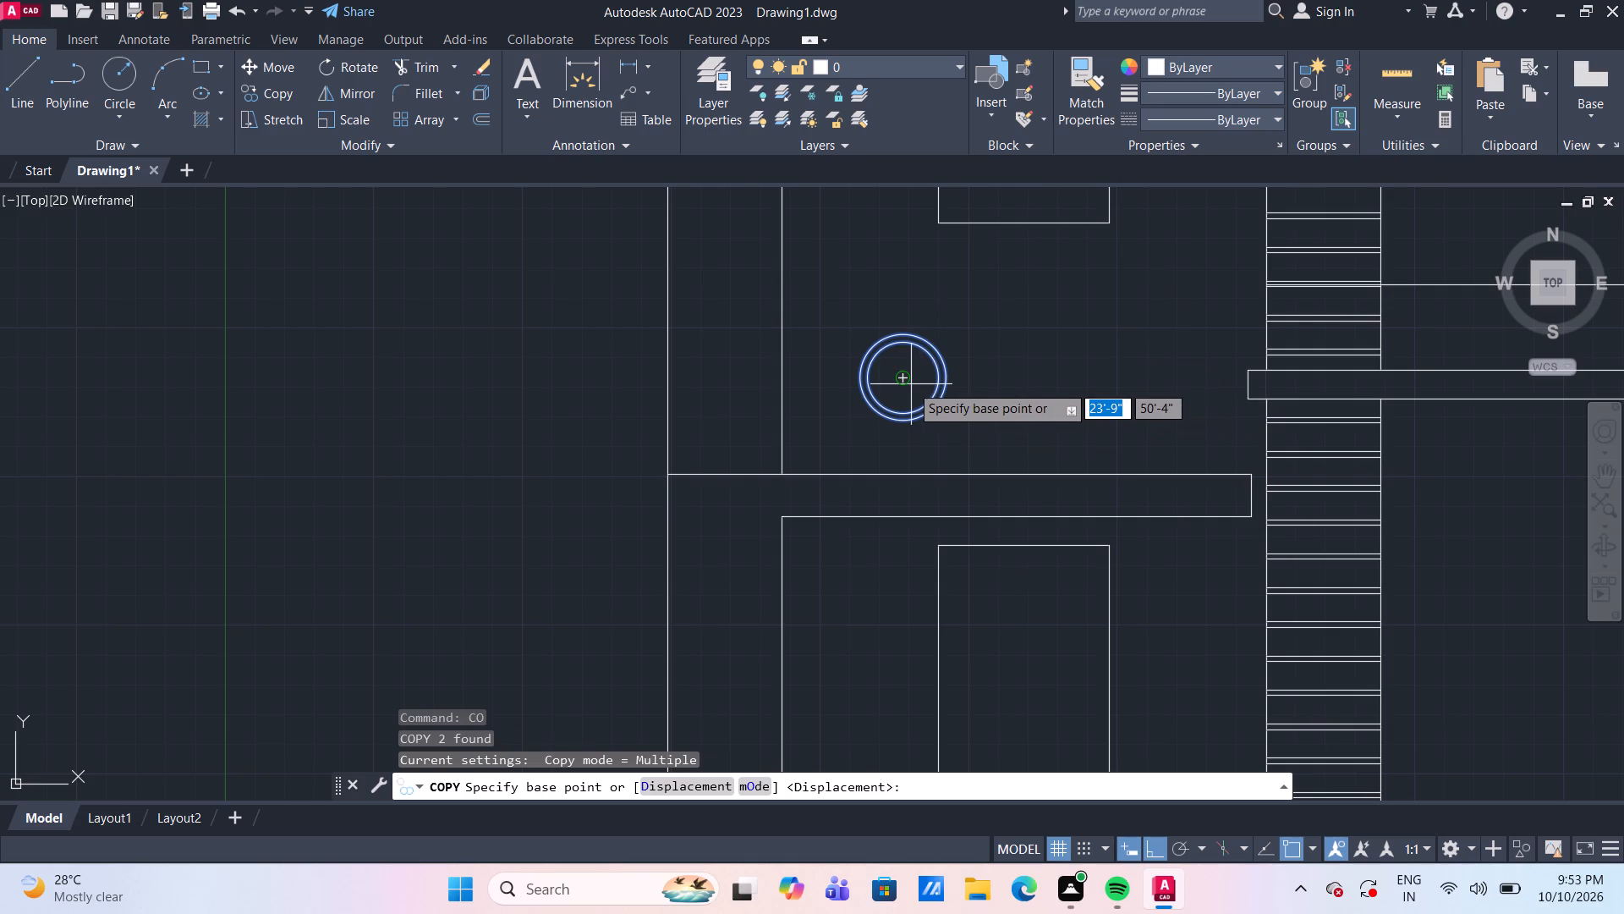
left_click(903, 380)
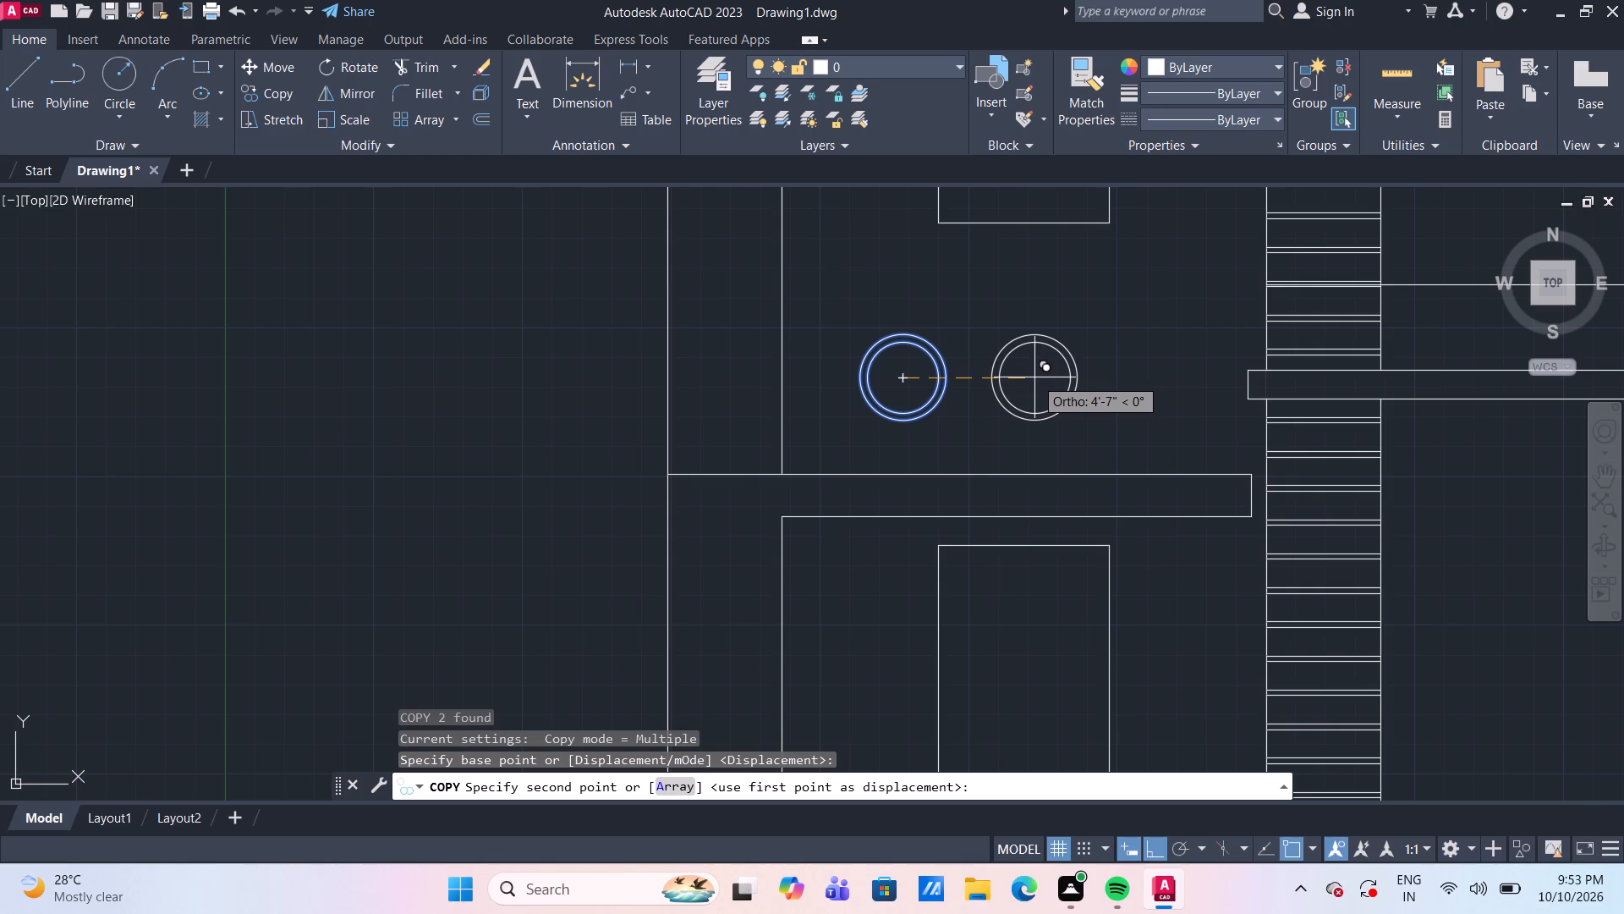
left_click(1034, 377)
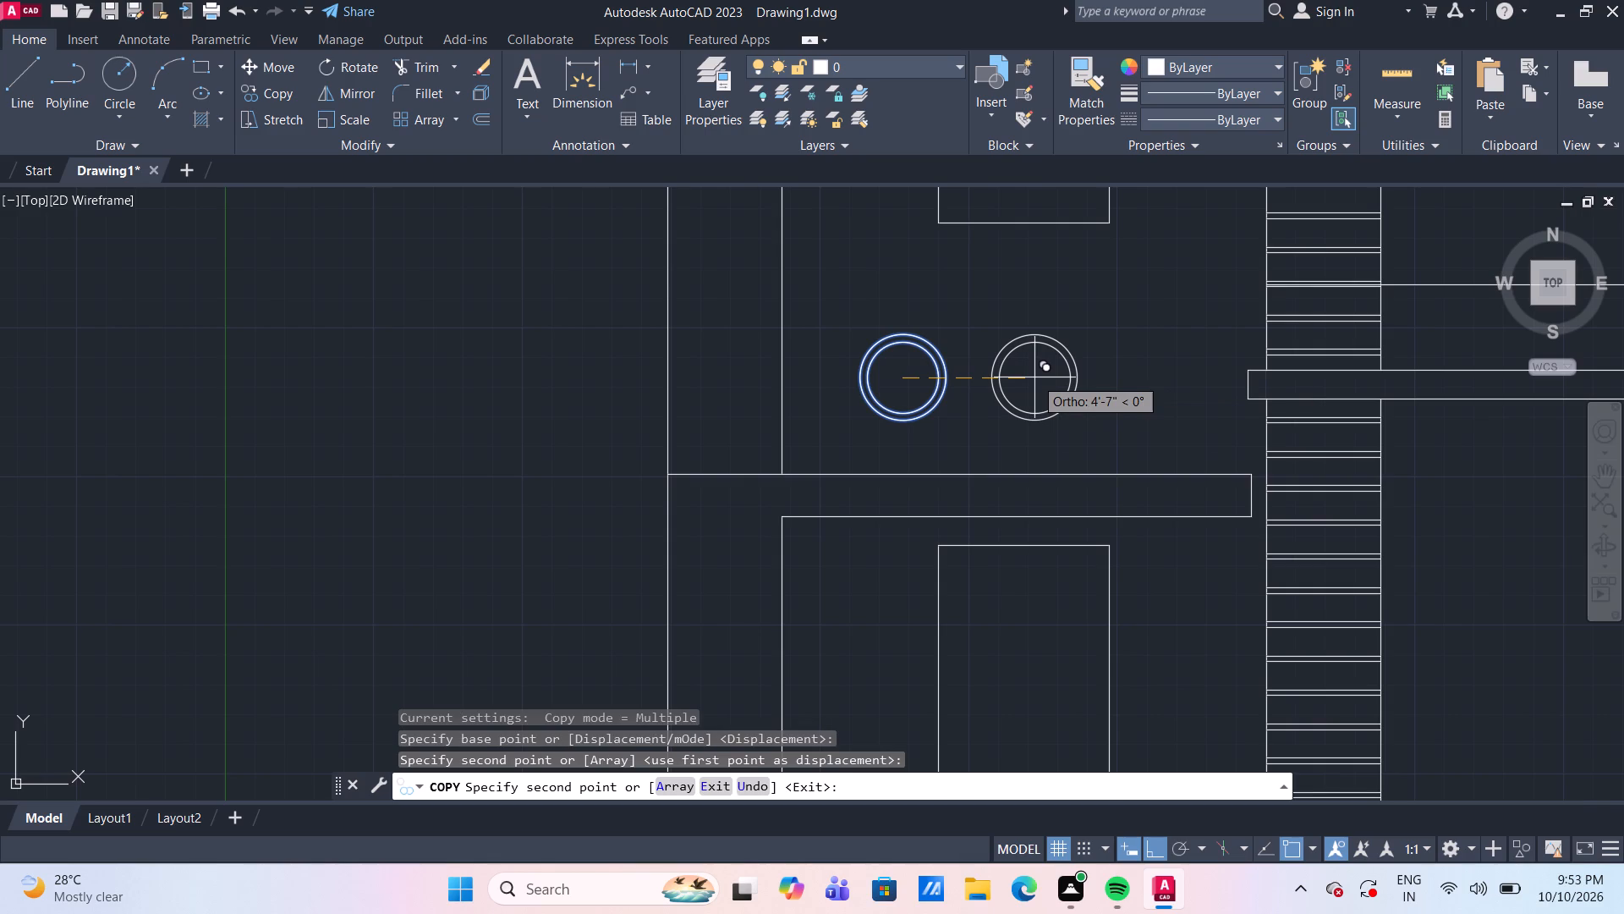
key("Escape")
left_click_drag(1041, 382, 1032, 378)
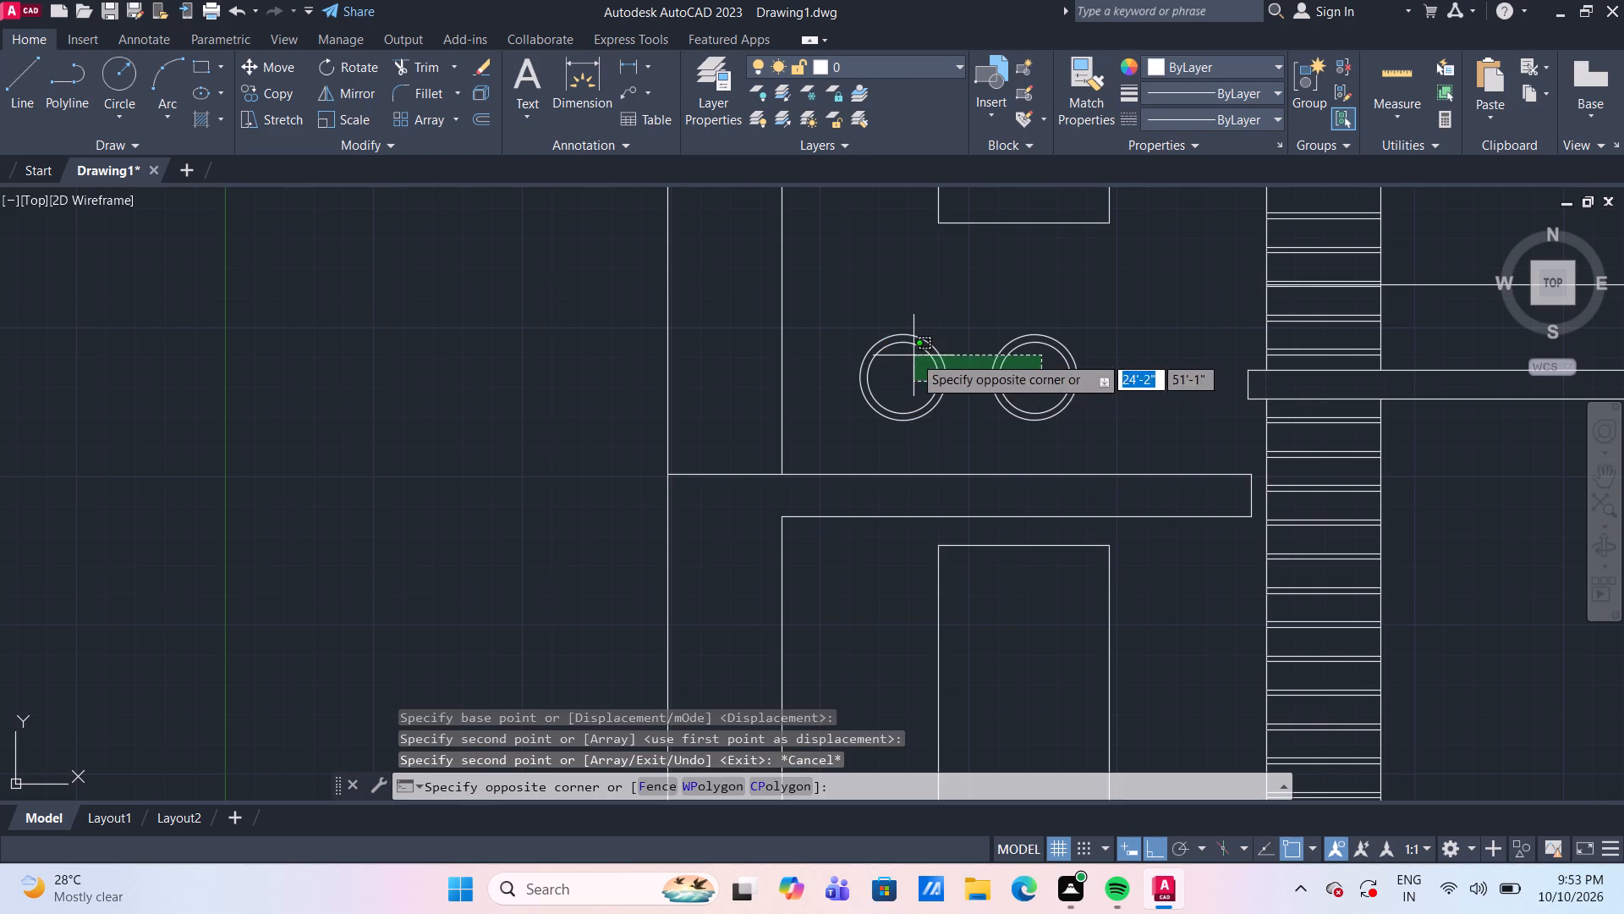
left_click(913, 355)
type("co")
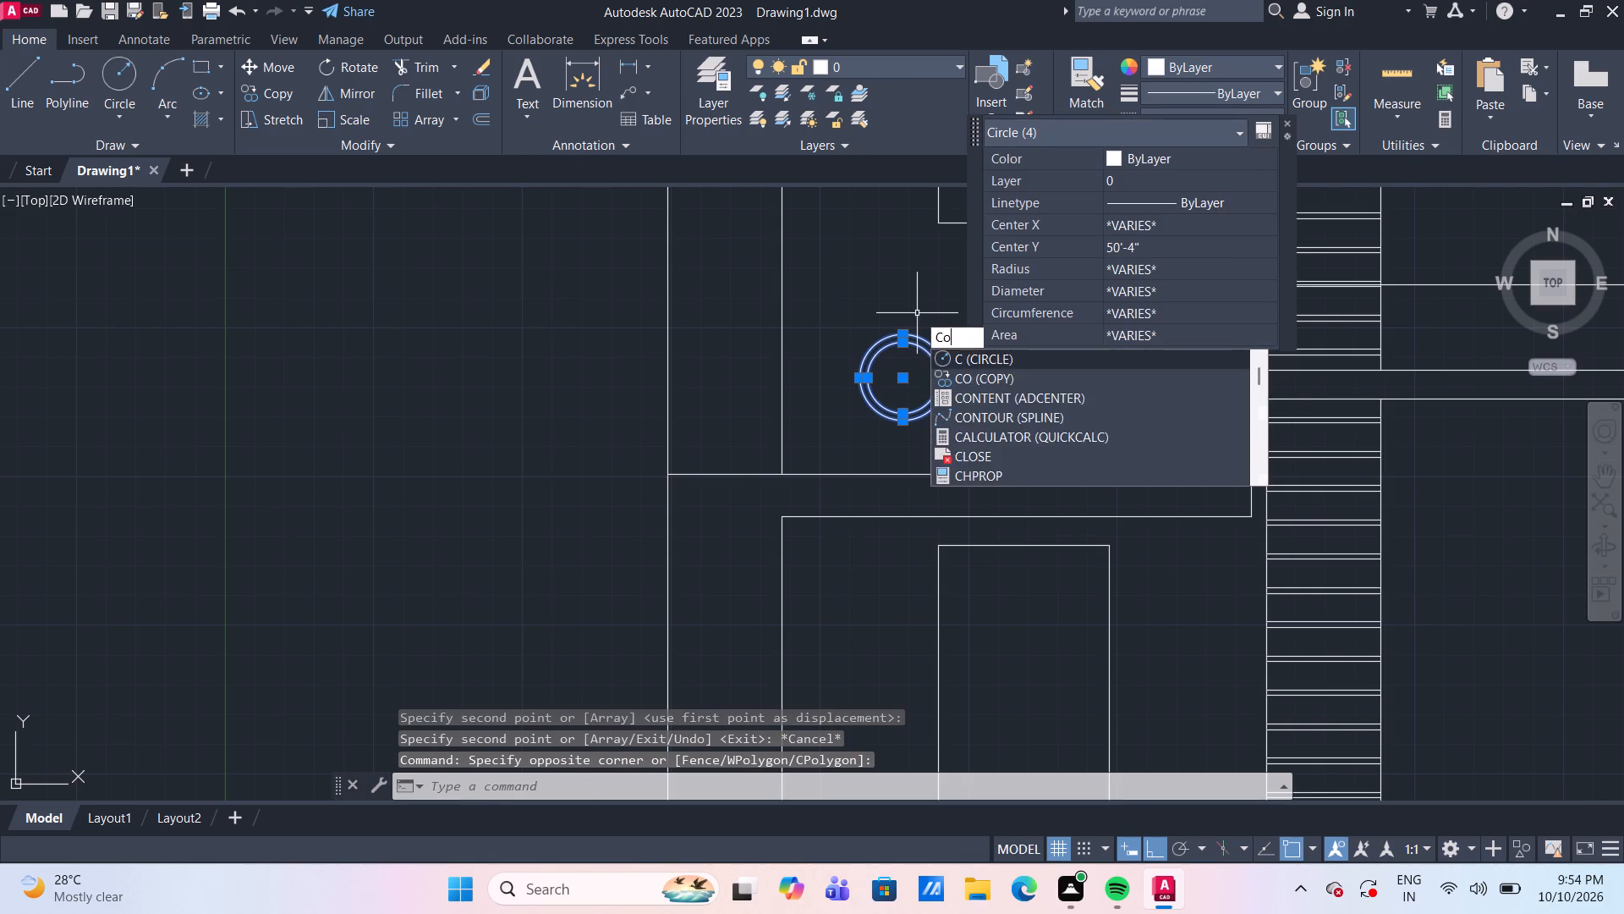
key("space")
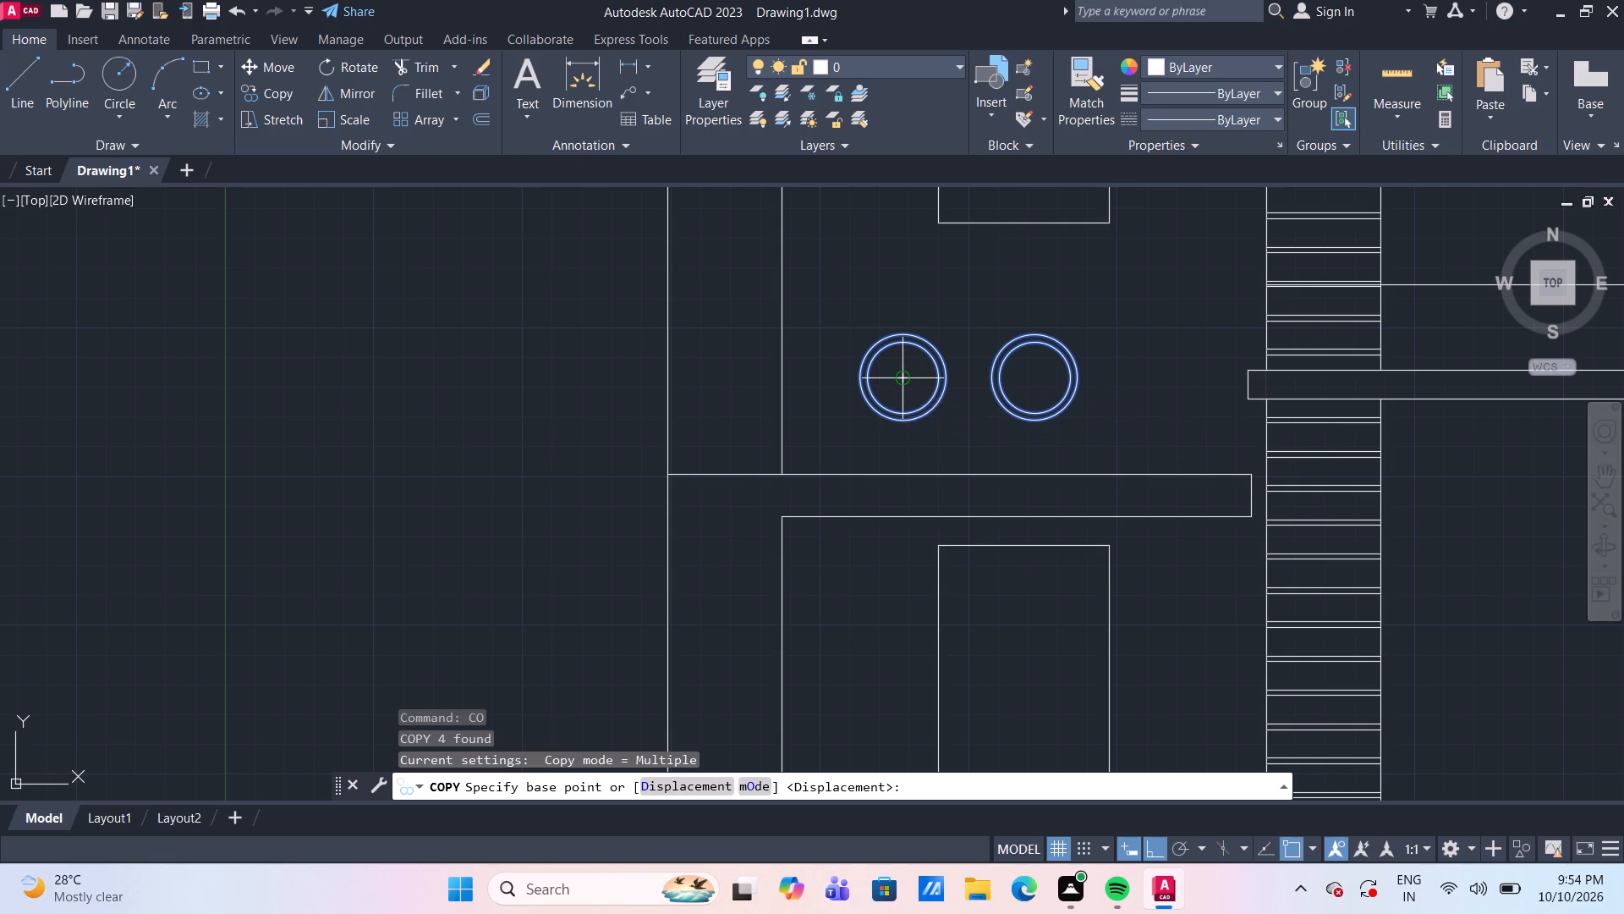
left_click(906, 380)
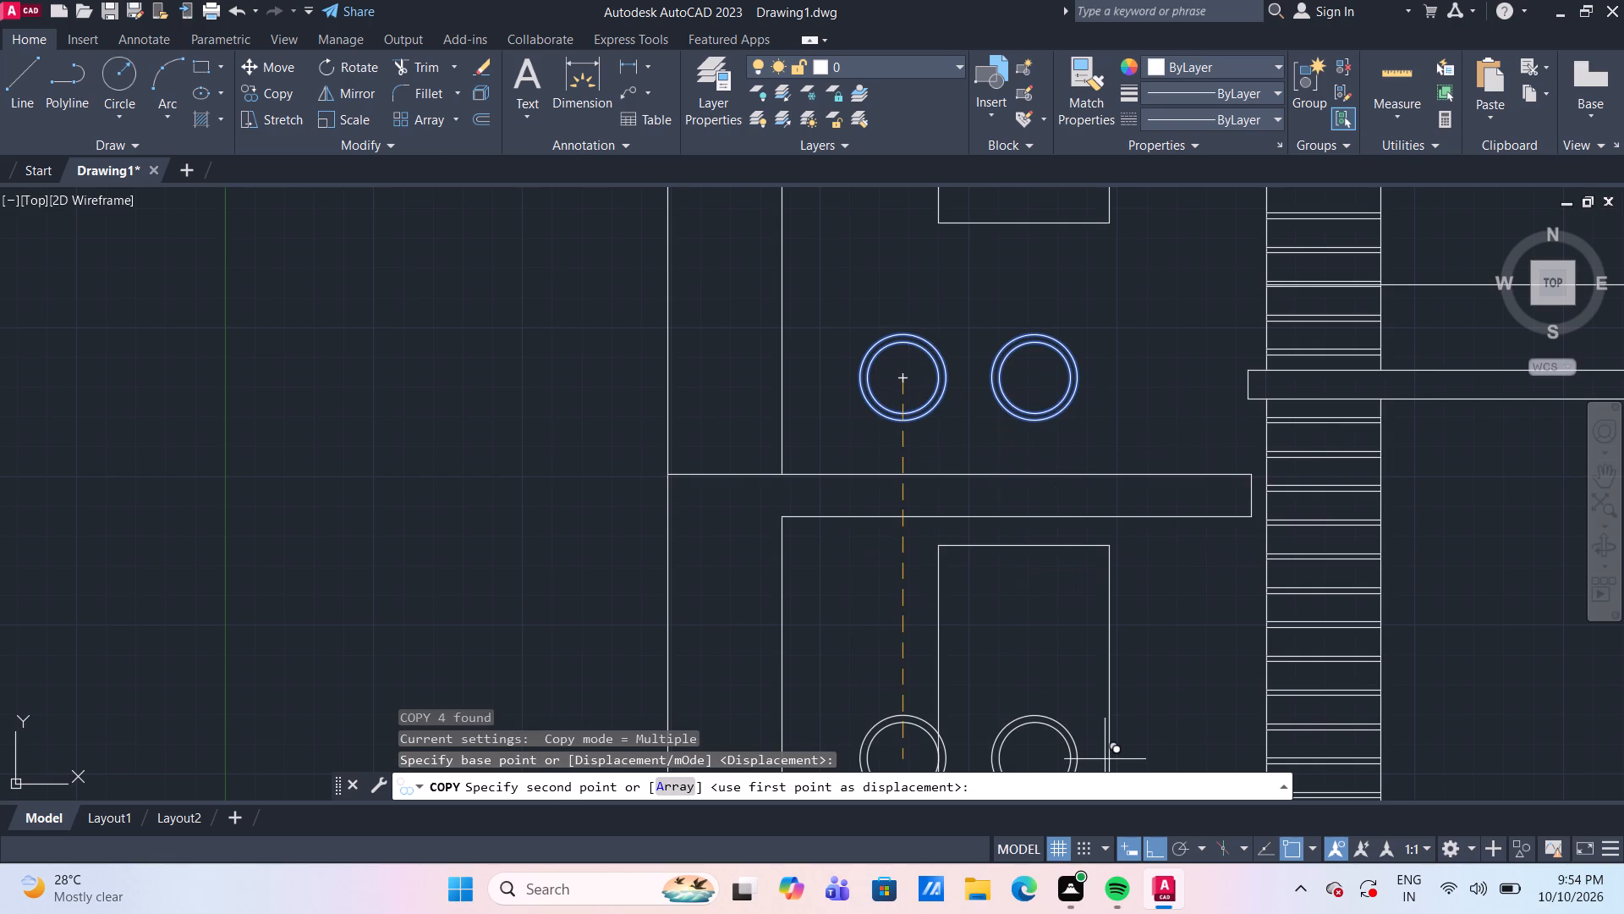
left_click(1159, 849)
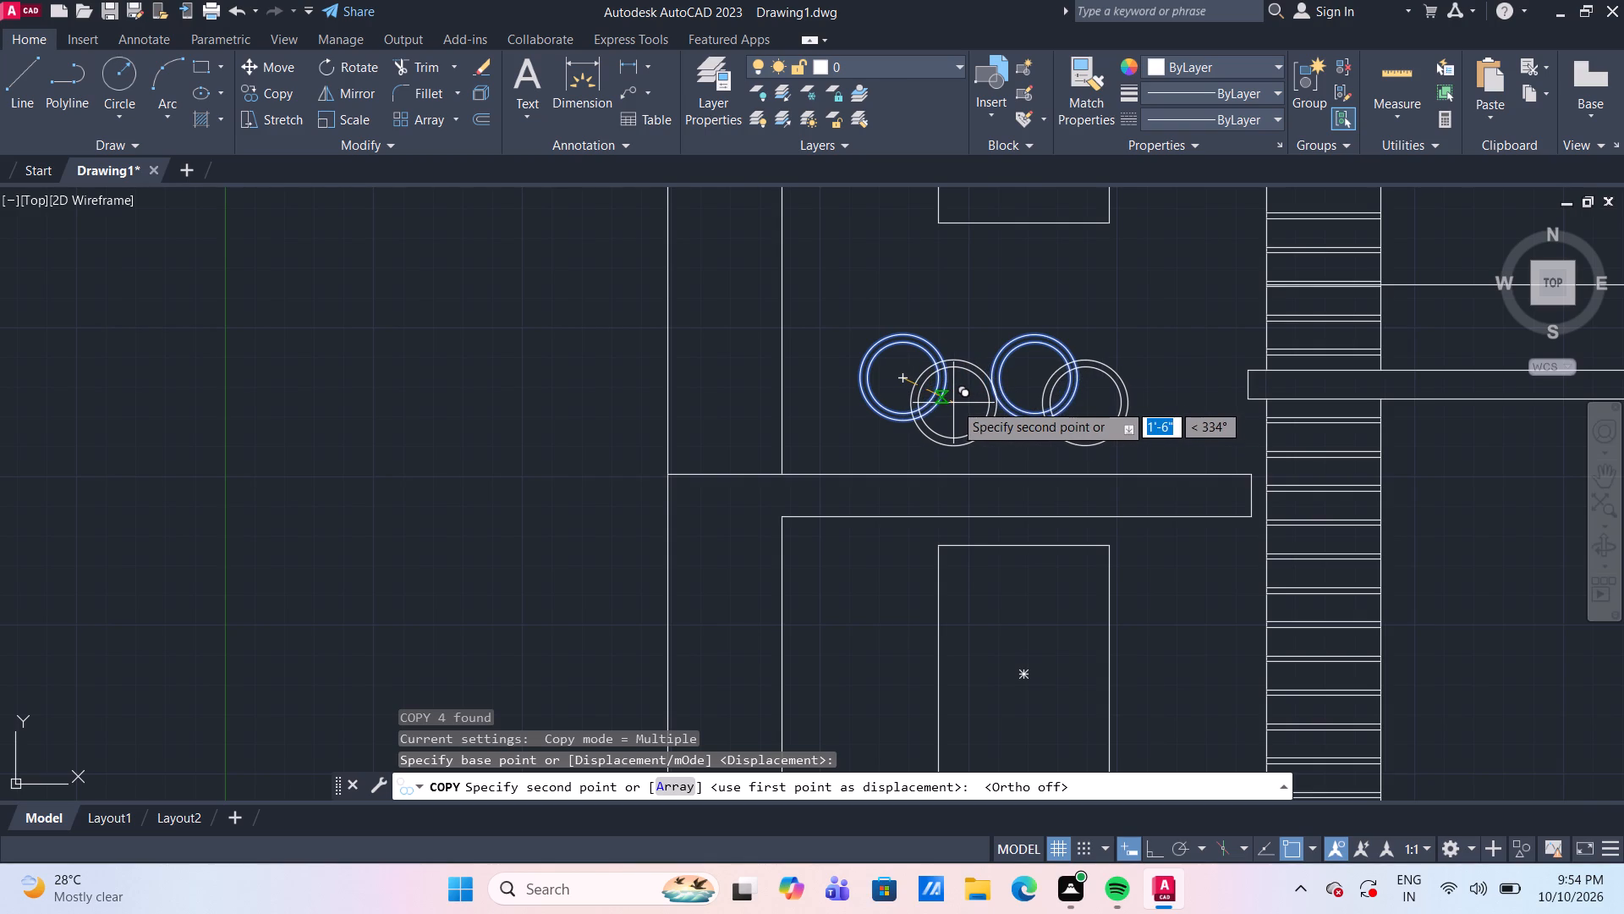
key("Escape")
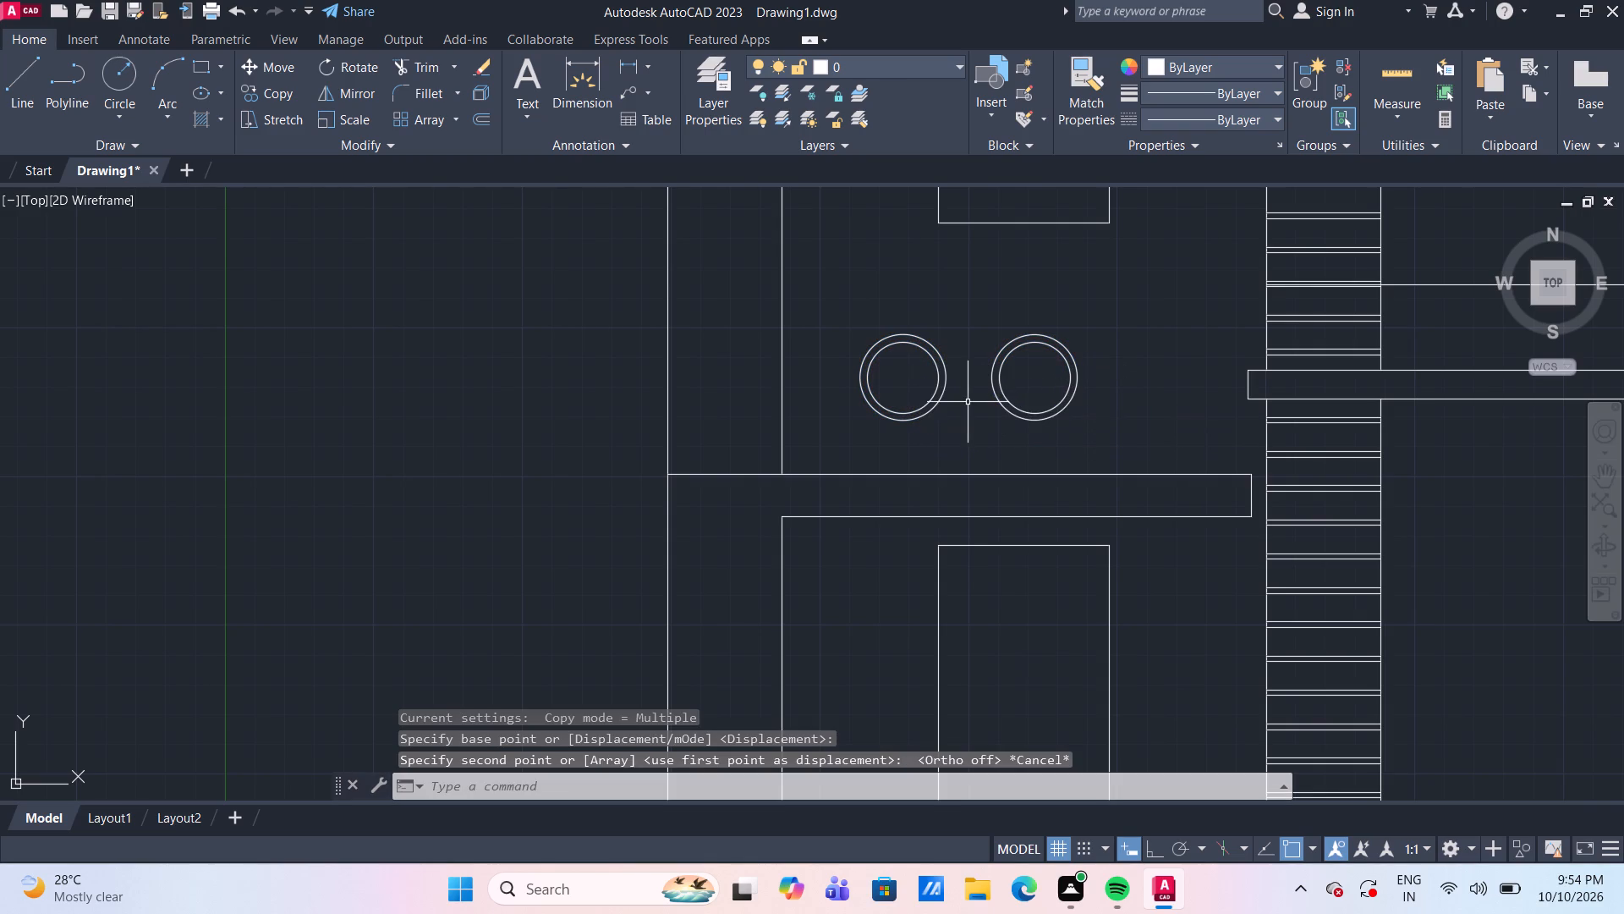
Move the copied circle pair, the one nearer the lined strip, 1' horizontally towards the original pair.
left_click_drag(1097, 421, 1068, 394)
left_click(967, 322)
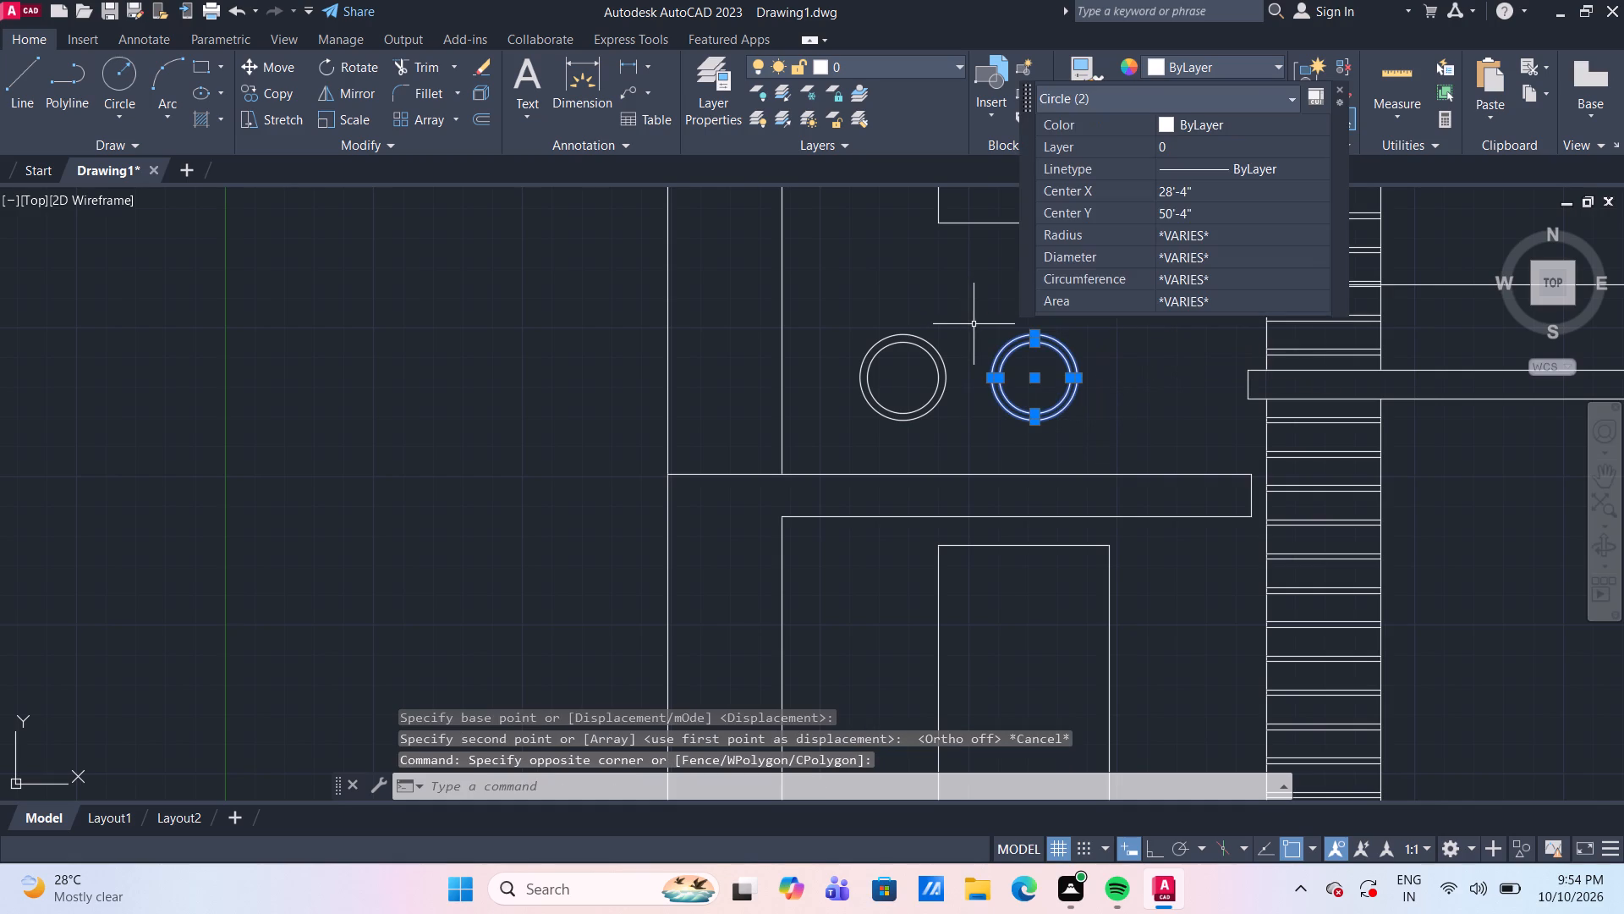
type("m")
key("space")
left_click(1036, 380)
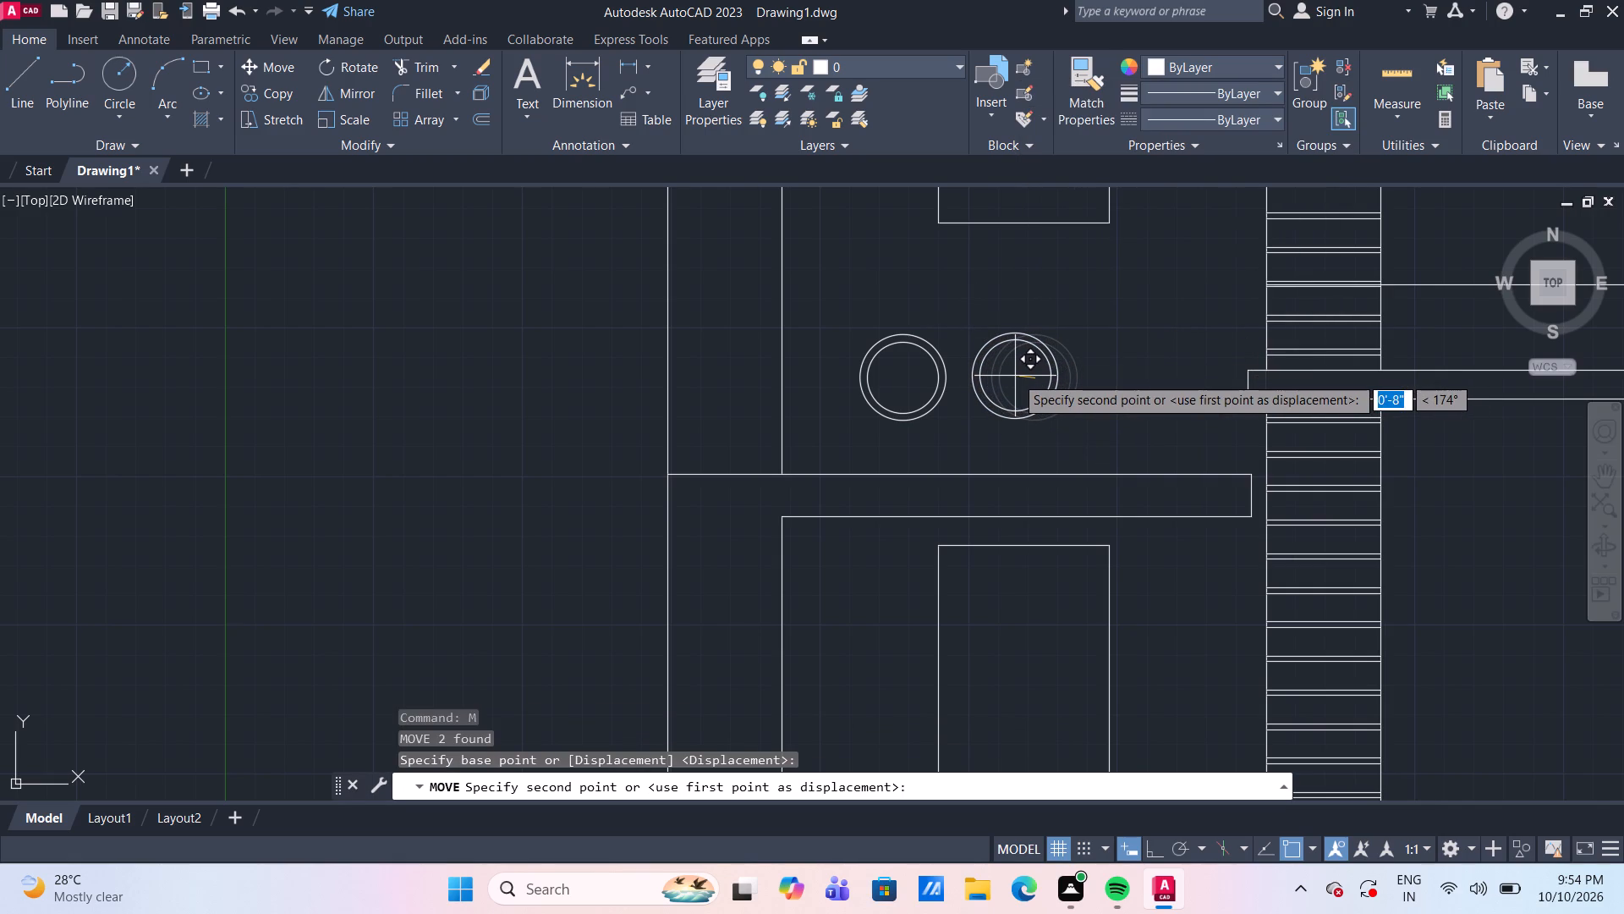
left_click(1148, 848)
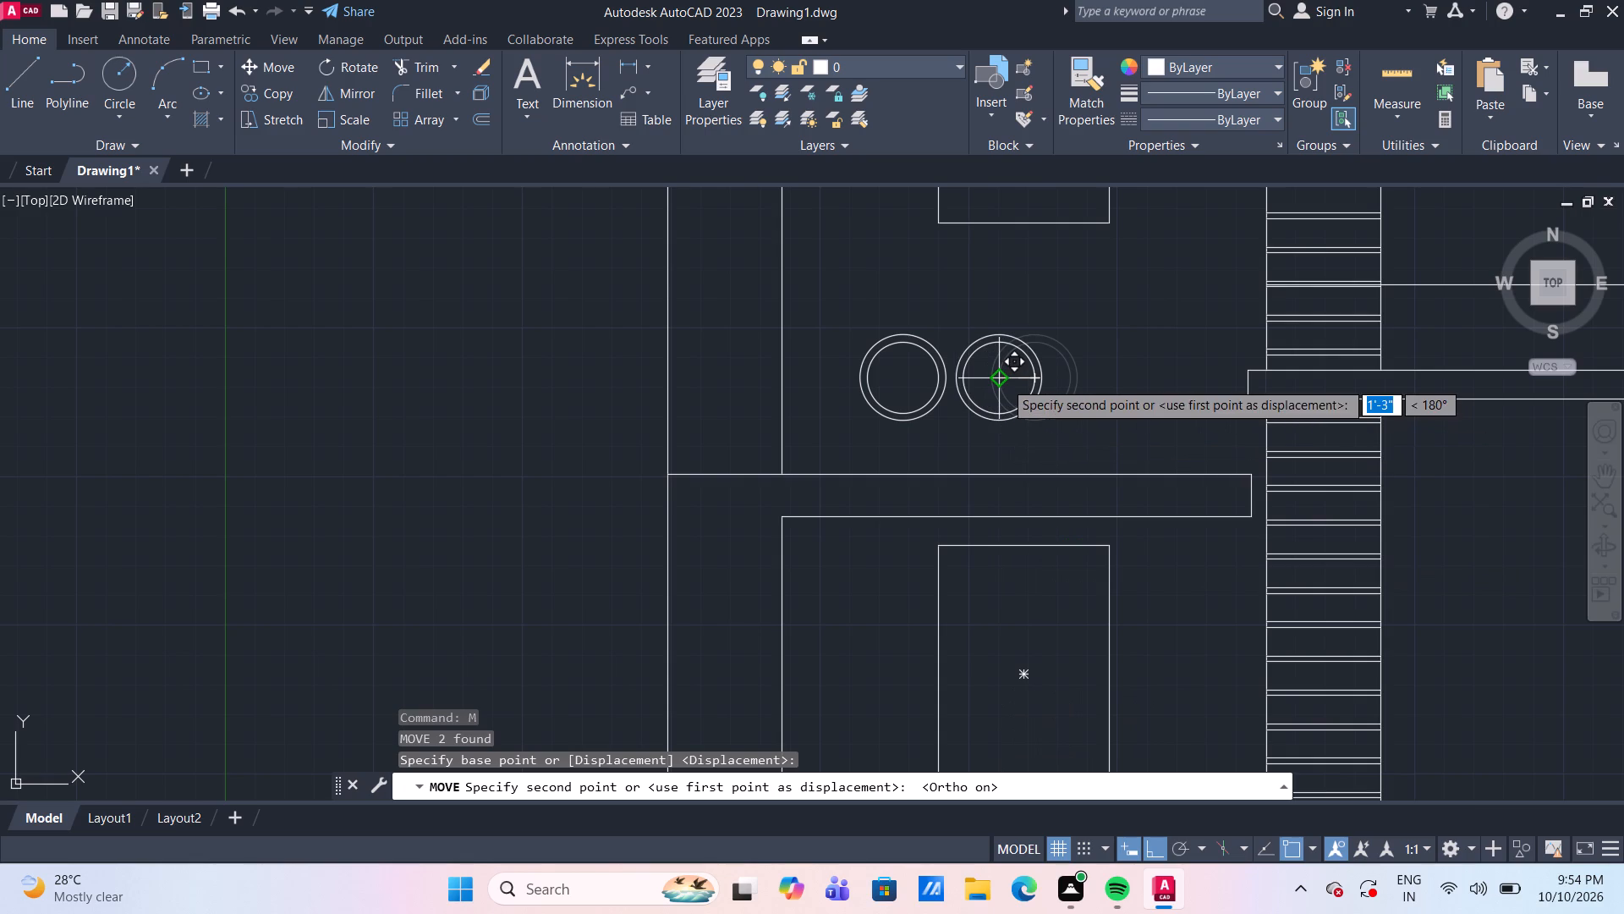
scroll(1040, 361, "up", 1)
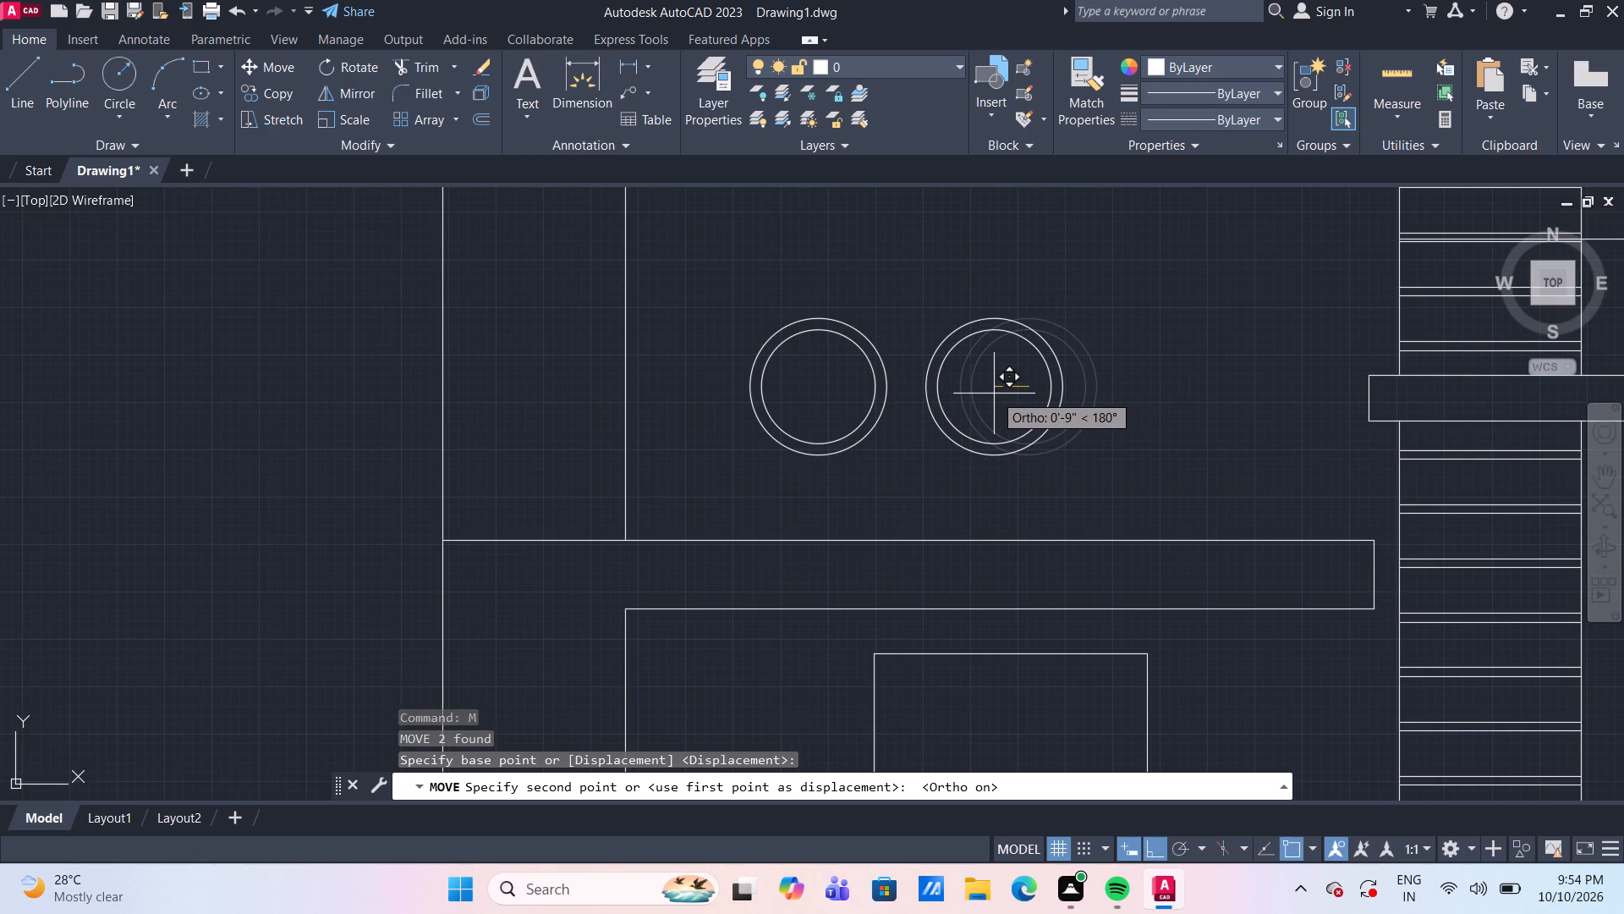
type("1'")
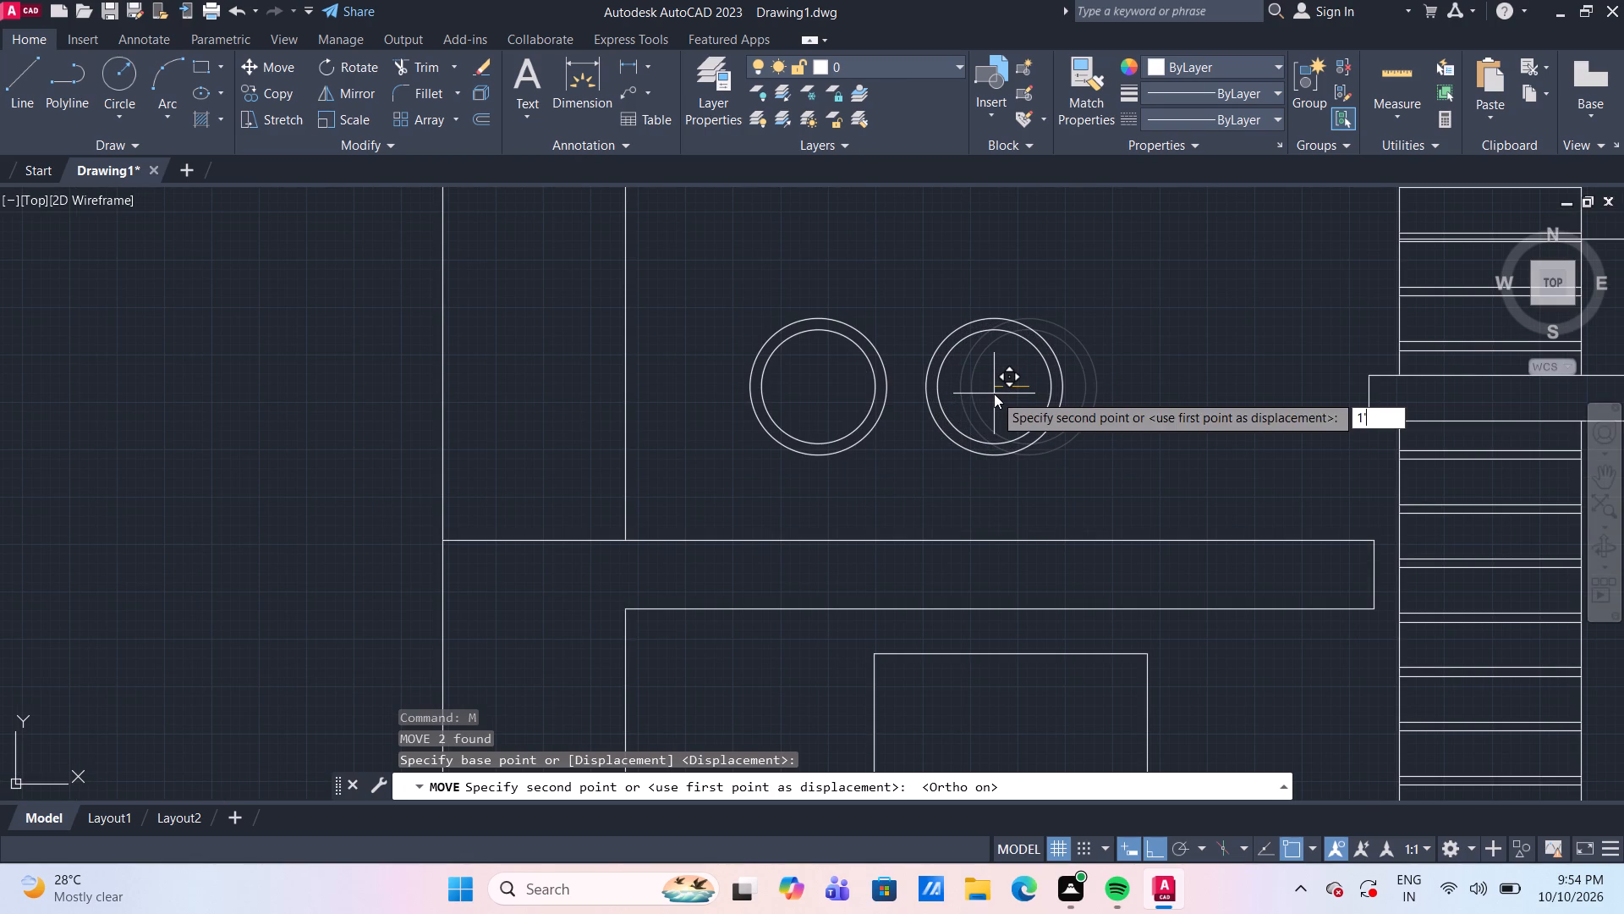
key("Return")
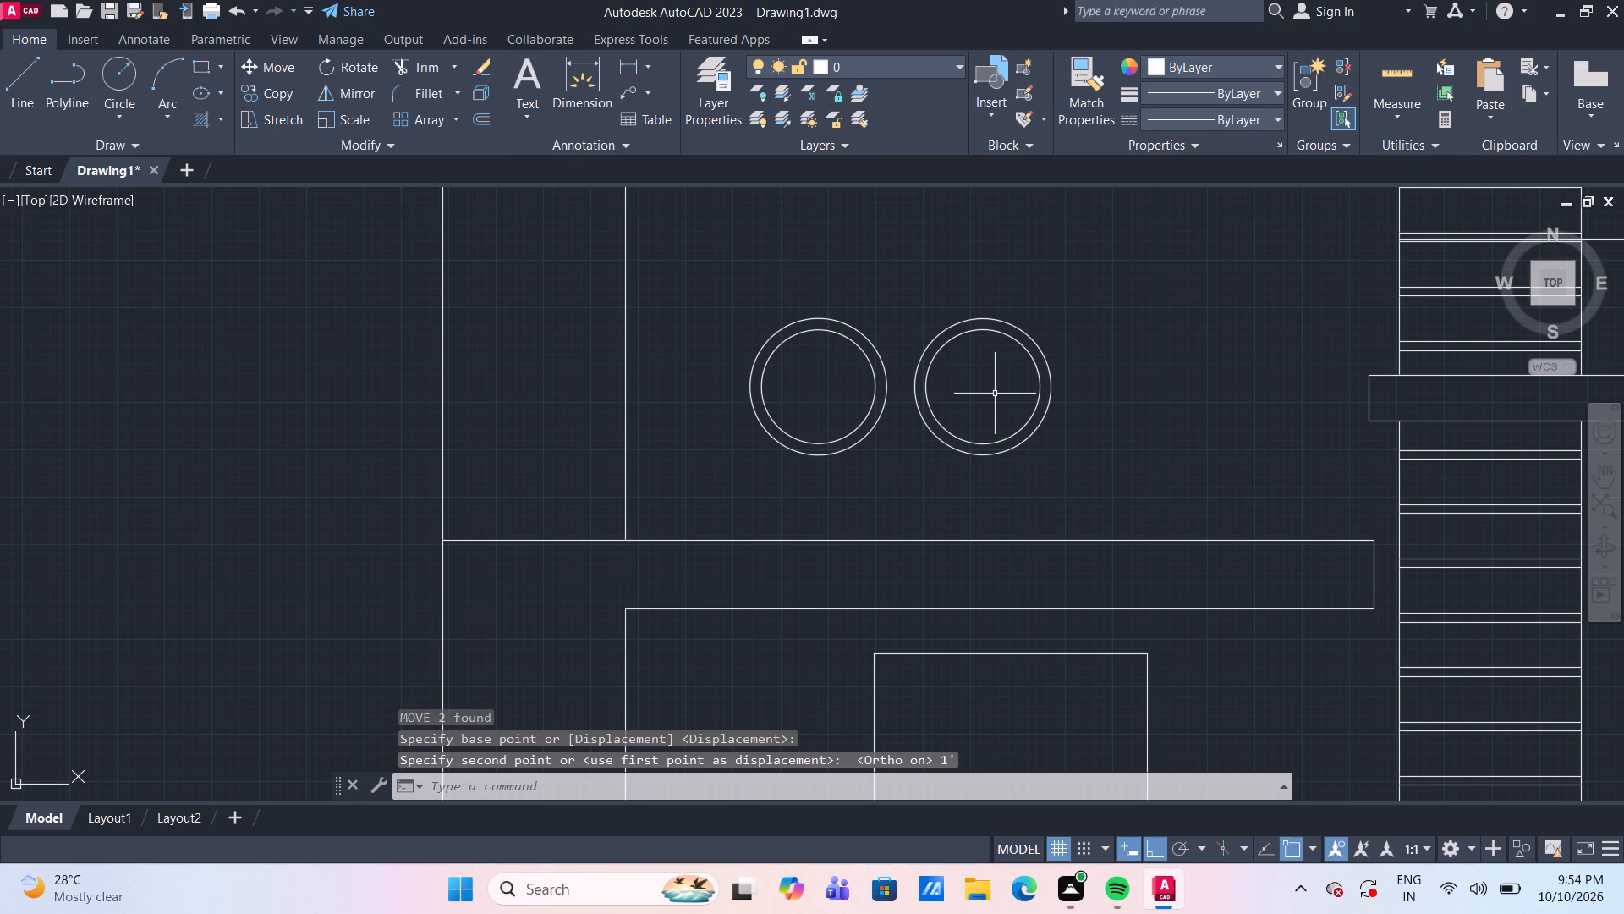
Copy both concentric circle pairs from the first pair's centre about 2'1" diagonally downward at 330°, with ortho off.
left_click_drag(995, 394, 979, 388)
left_click(778, 303)
type("co")
key("space")
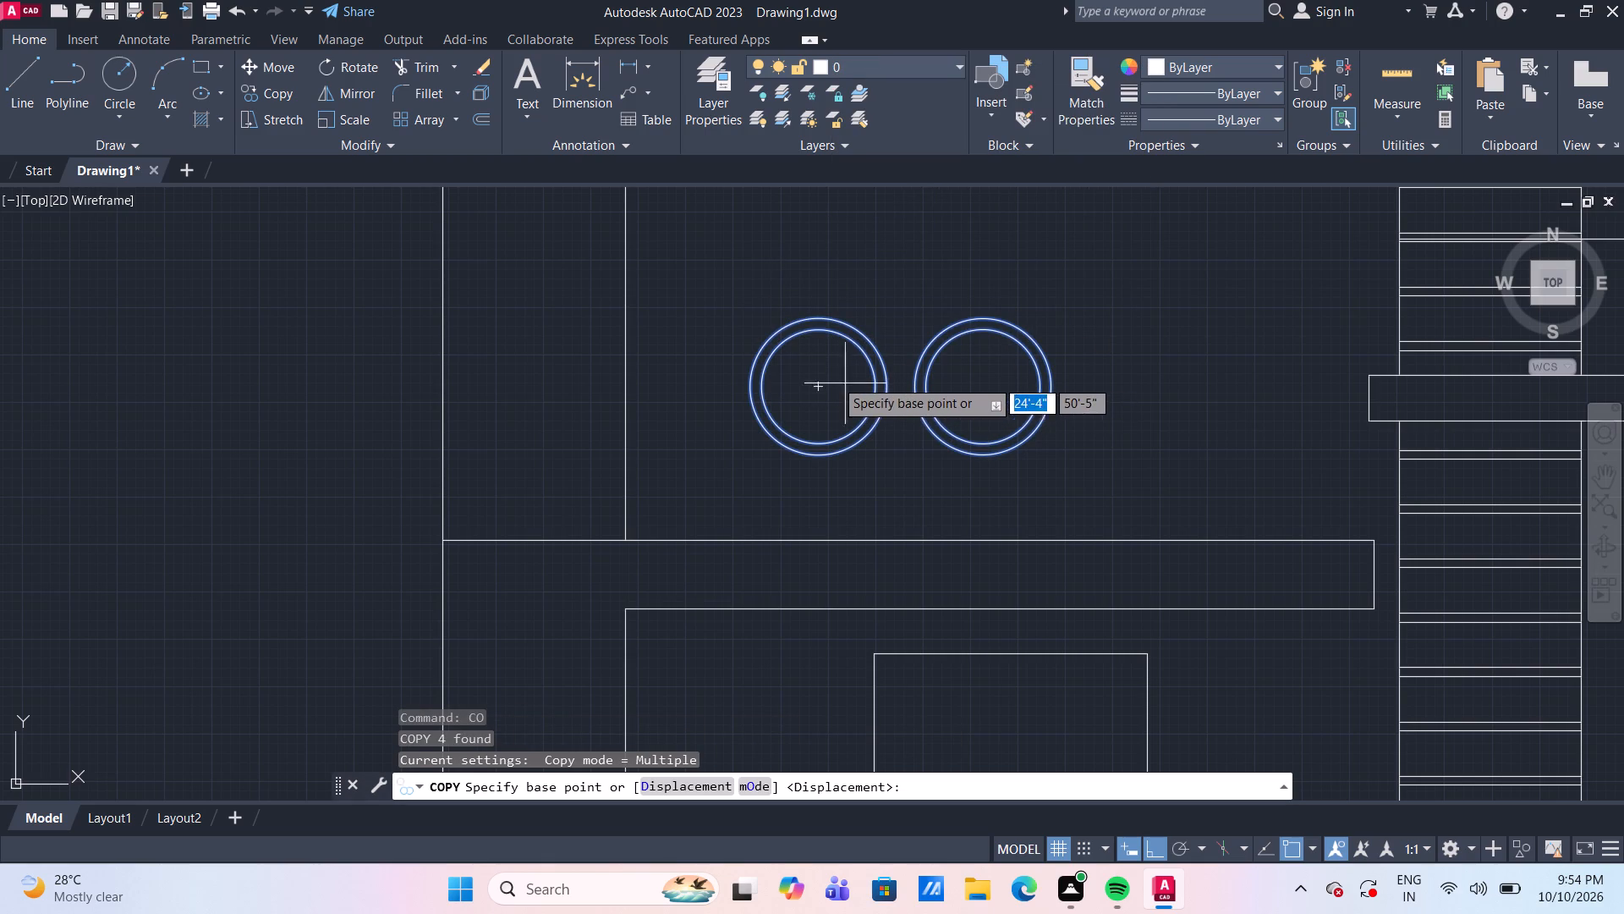
left_click(815, 386)
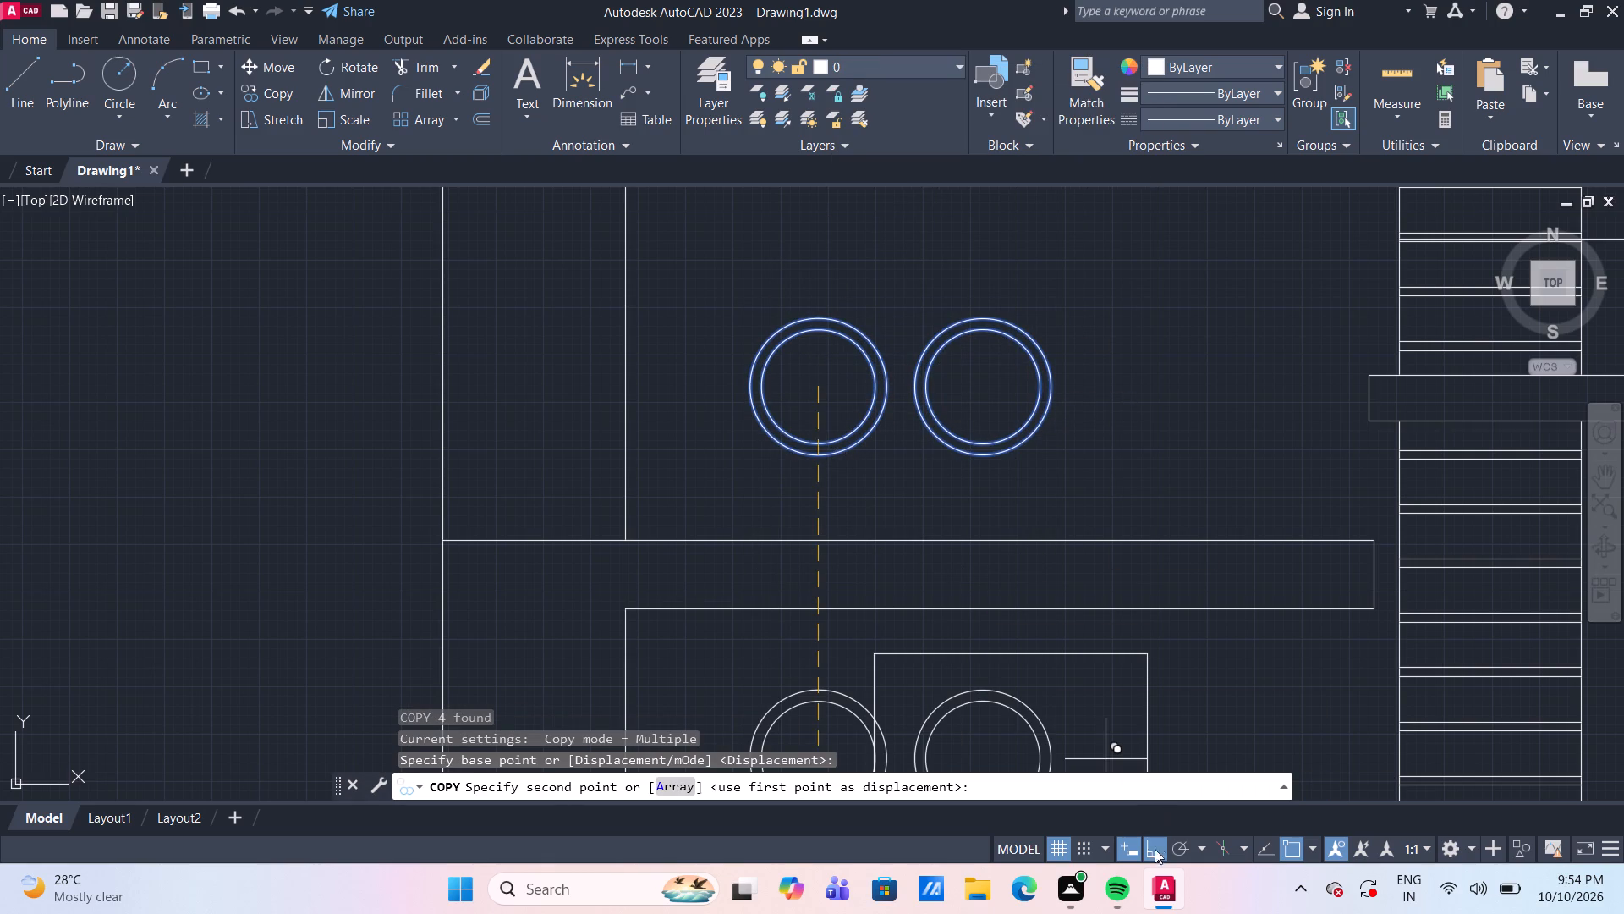
left_click(1153, 857)
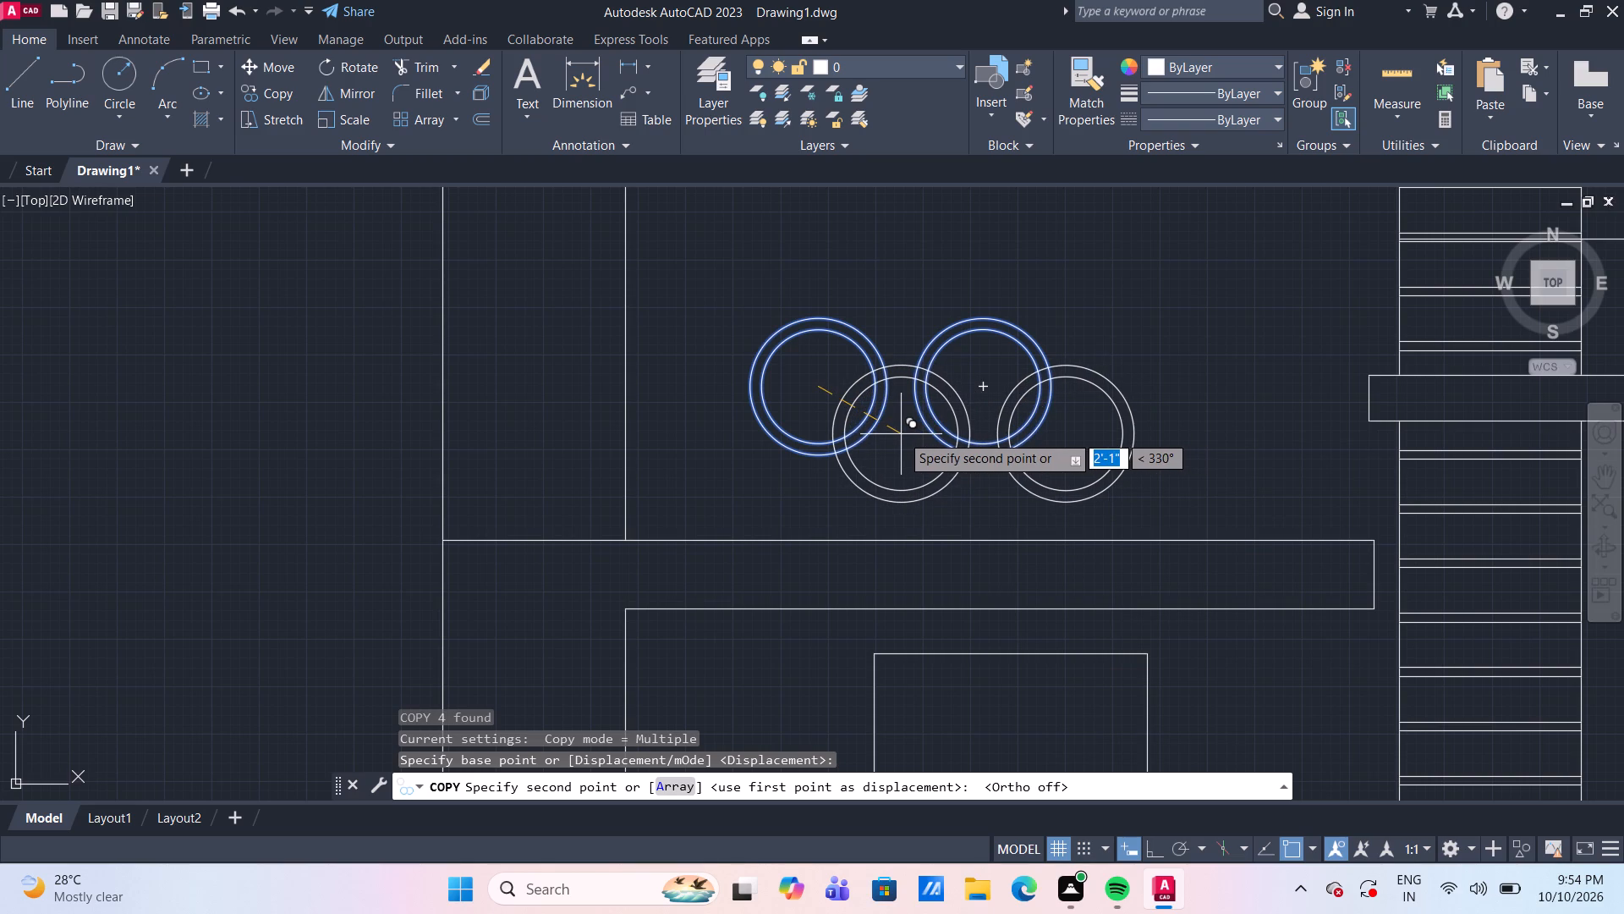
left_click(901, 434)
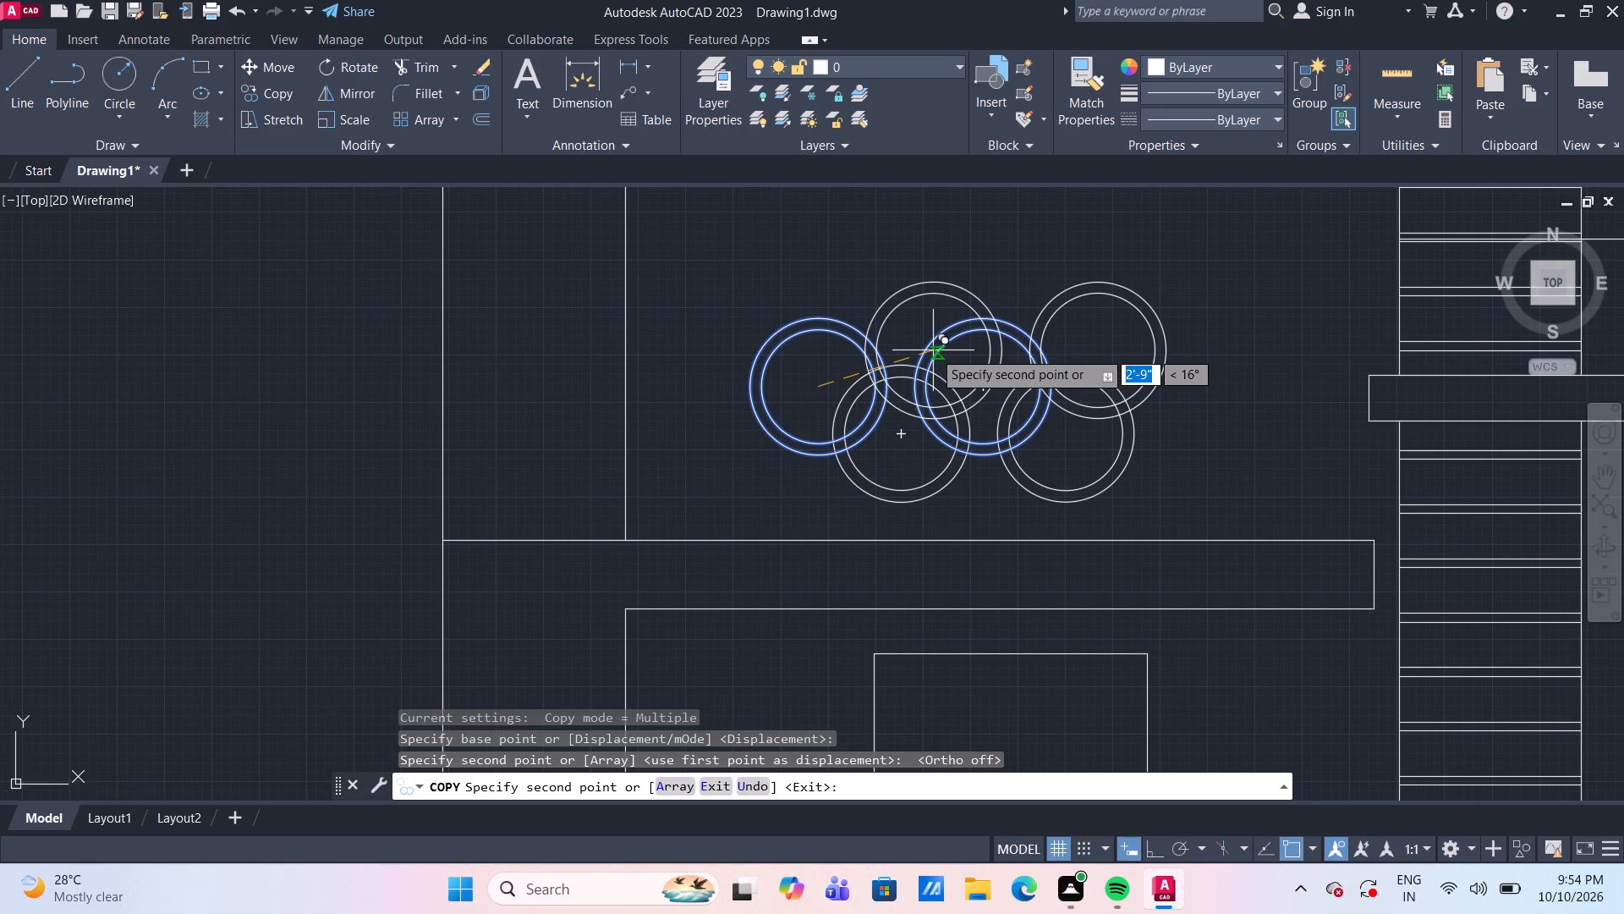
key("Escape")
Group all eight circles of the overlapping cluster.
scroll(933, 350, "down", 2)
middle_click(1040, 354)
scroll(1040, 349, "down", 1)
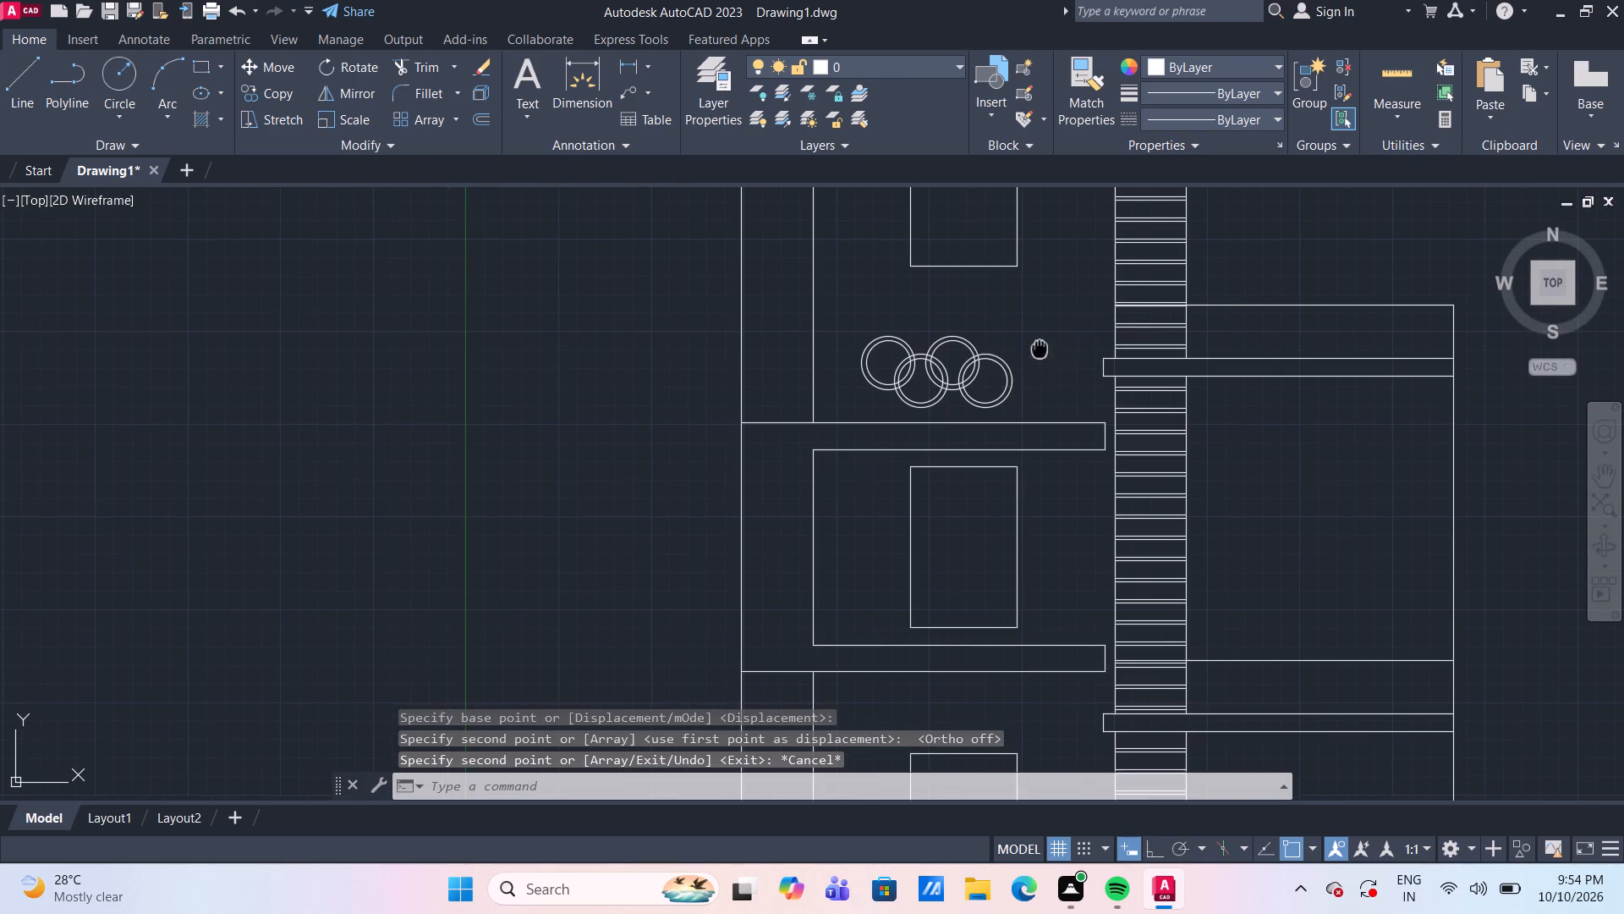
scroll(1047, 360, "down", 2)
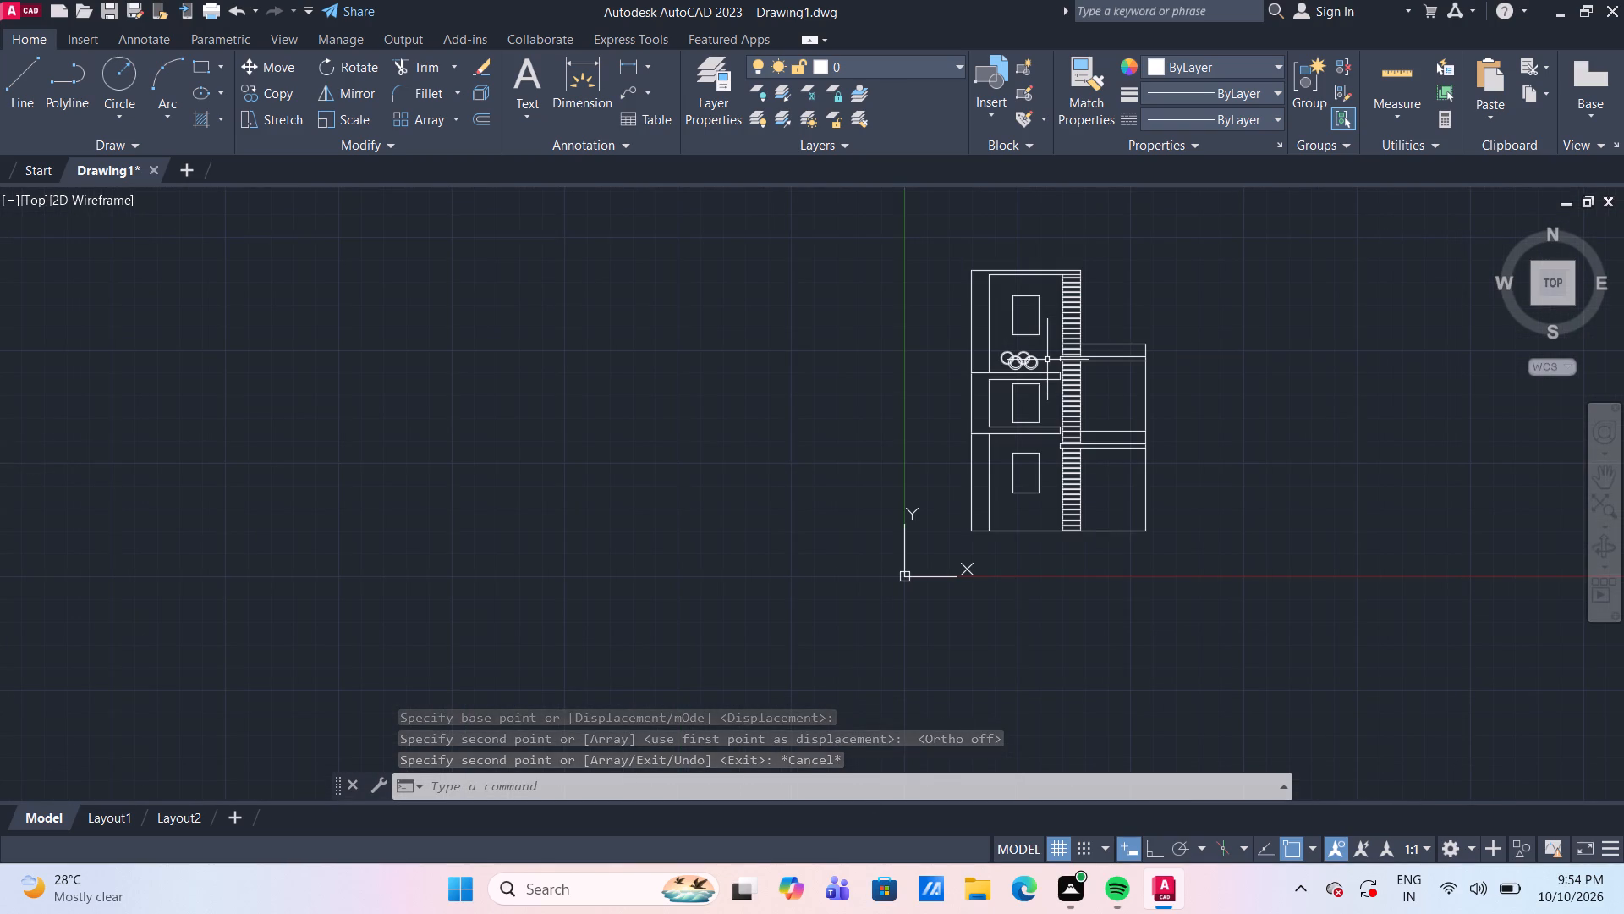
scroll(1047, 360, "up", 4)
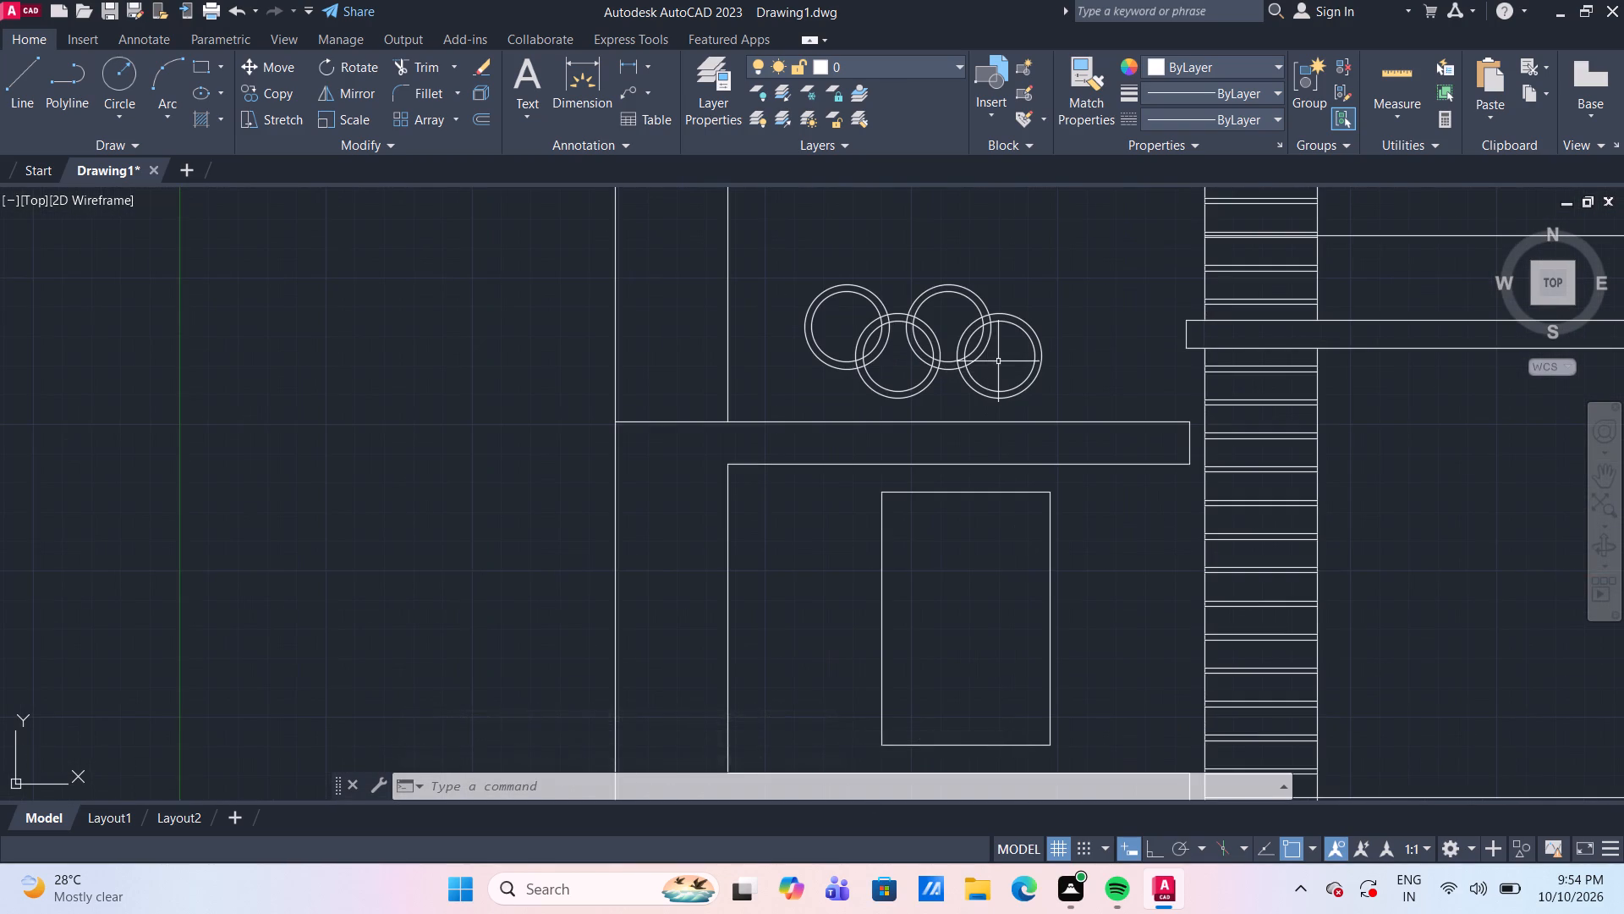
left_click_drag(998, 361, 985, 355)
left_click(831, 306)
type("g")
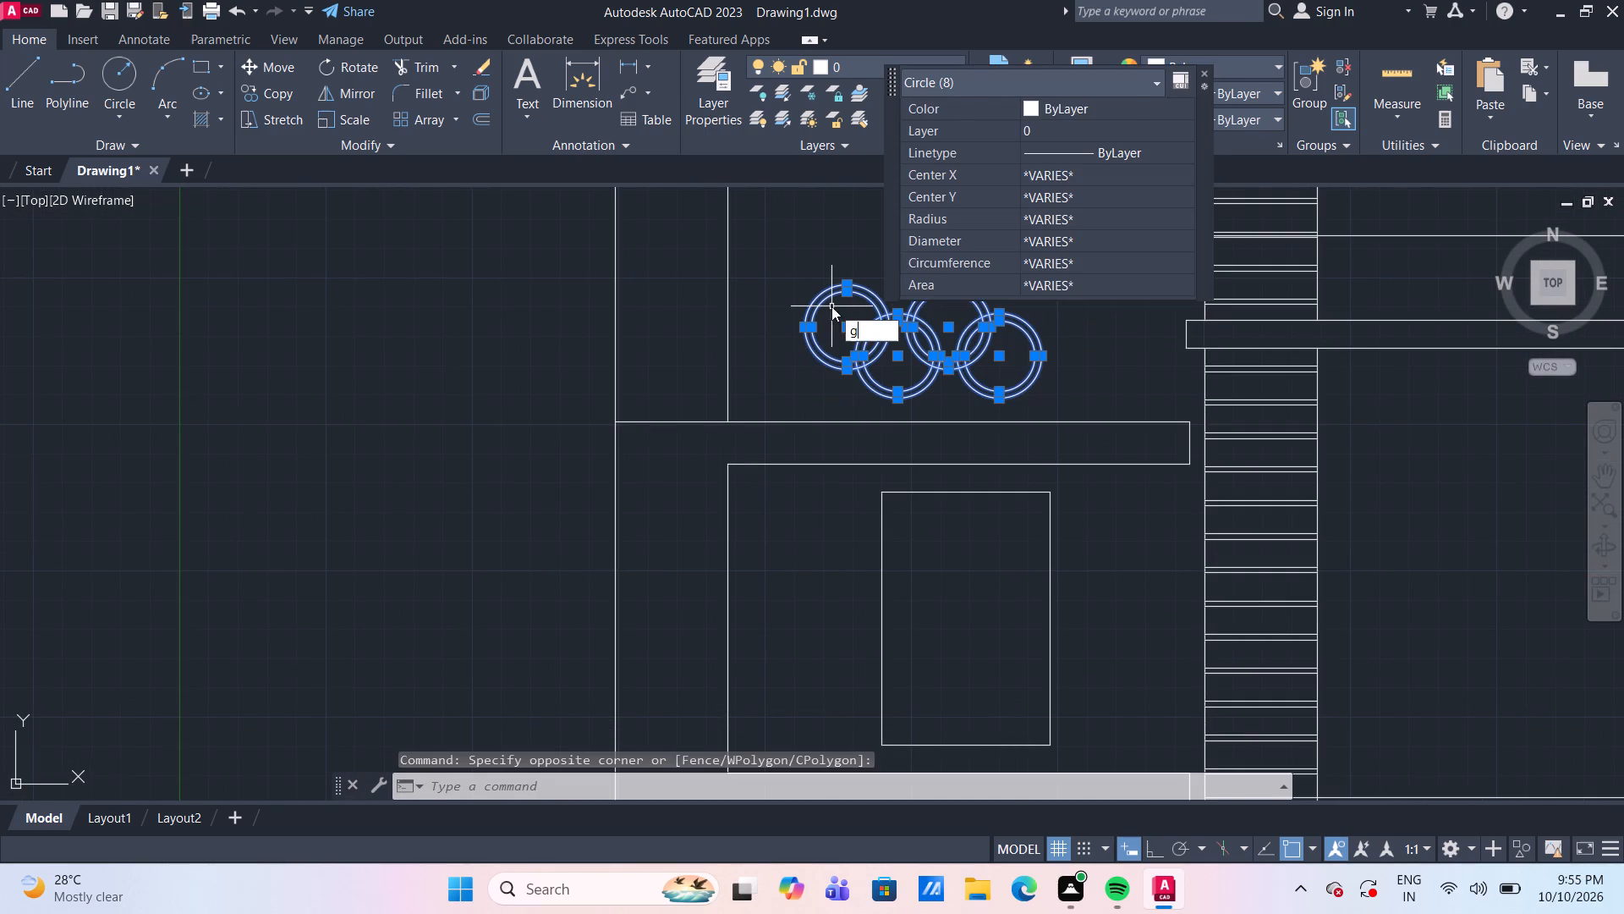
key("space")
Move the circle group diagonally upward, away from the dividing band, roughly centred beneath the upper 6' by 9' rectangle.
left_click(927, 344)
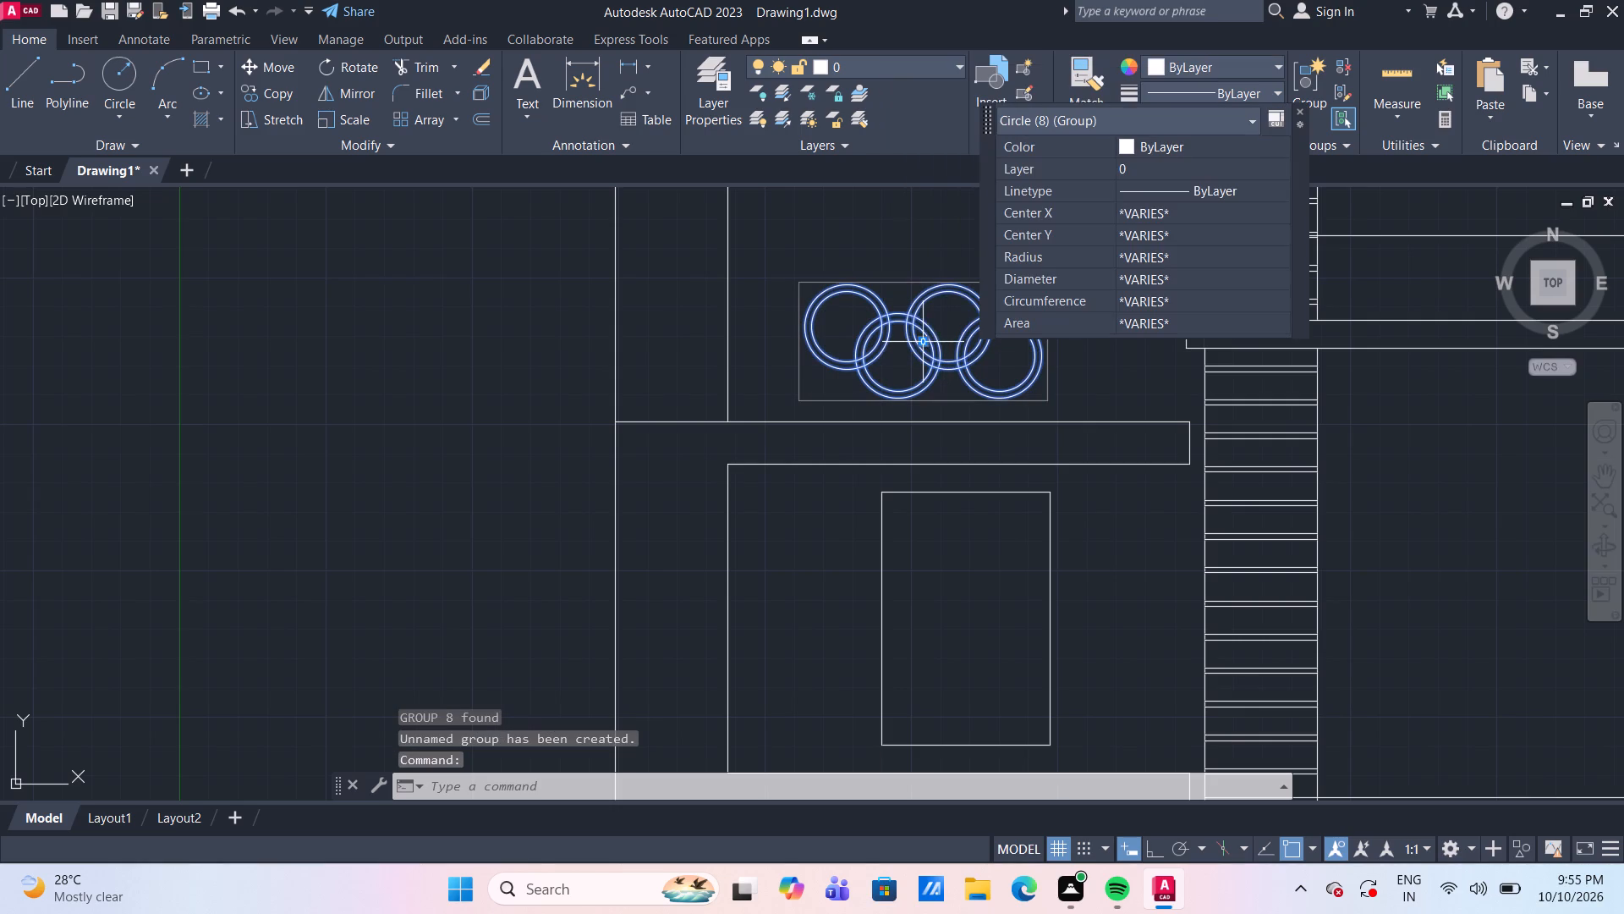
type("m")
key("space")
left_click(916, 347)
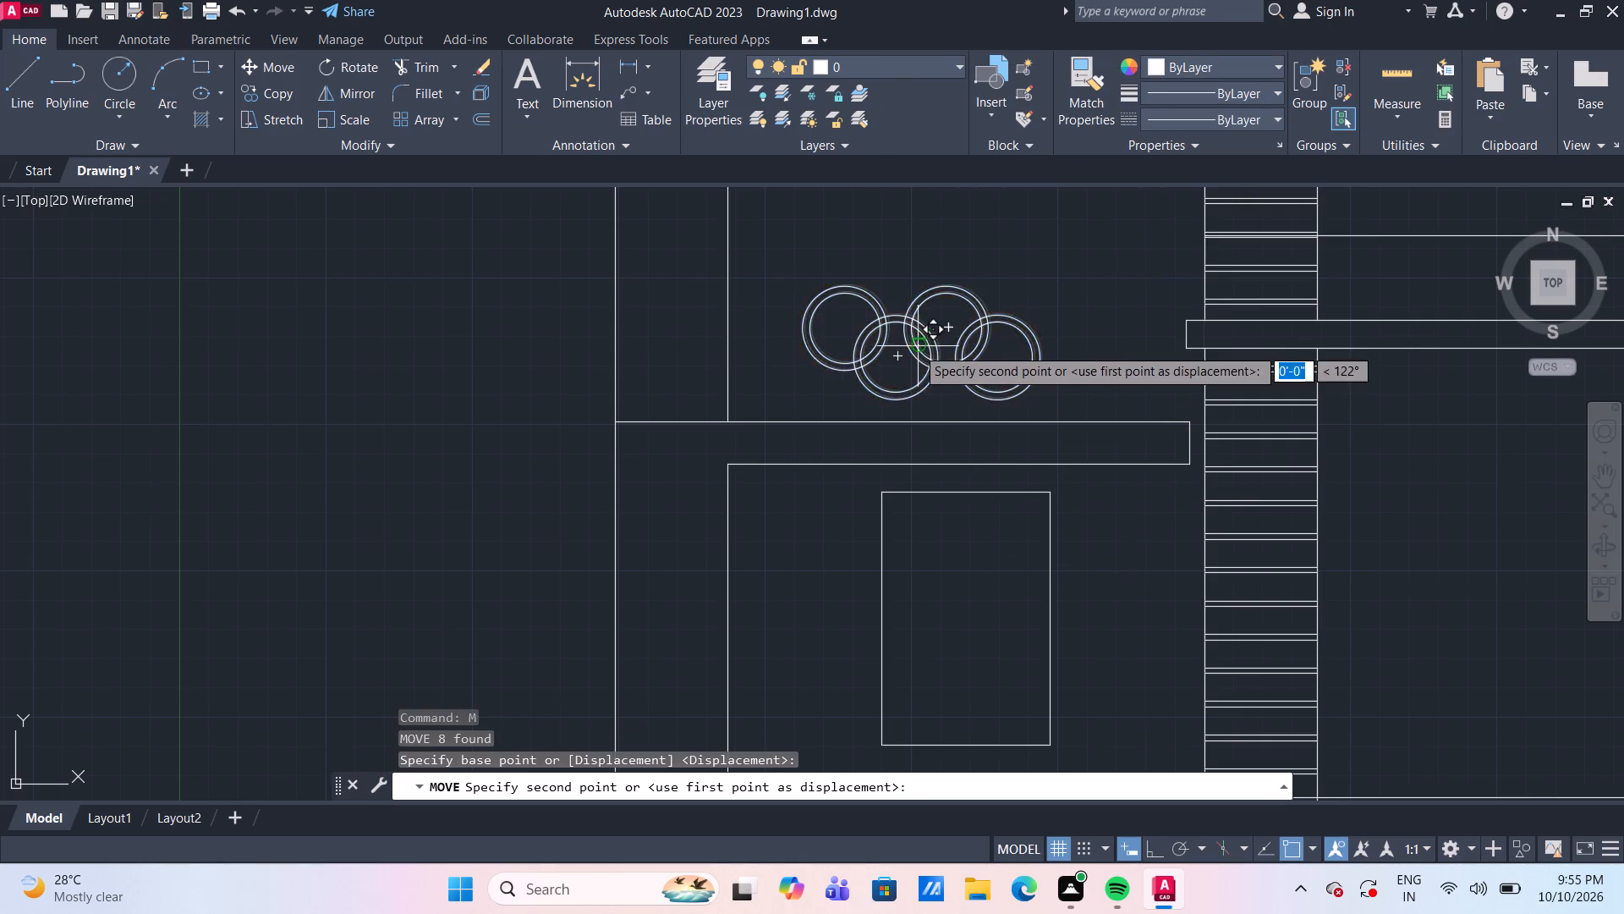
scroll(961, 311, "down", 2)
middle_click_drag(958, 301, 902, 408)
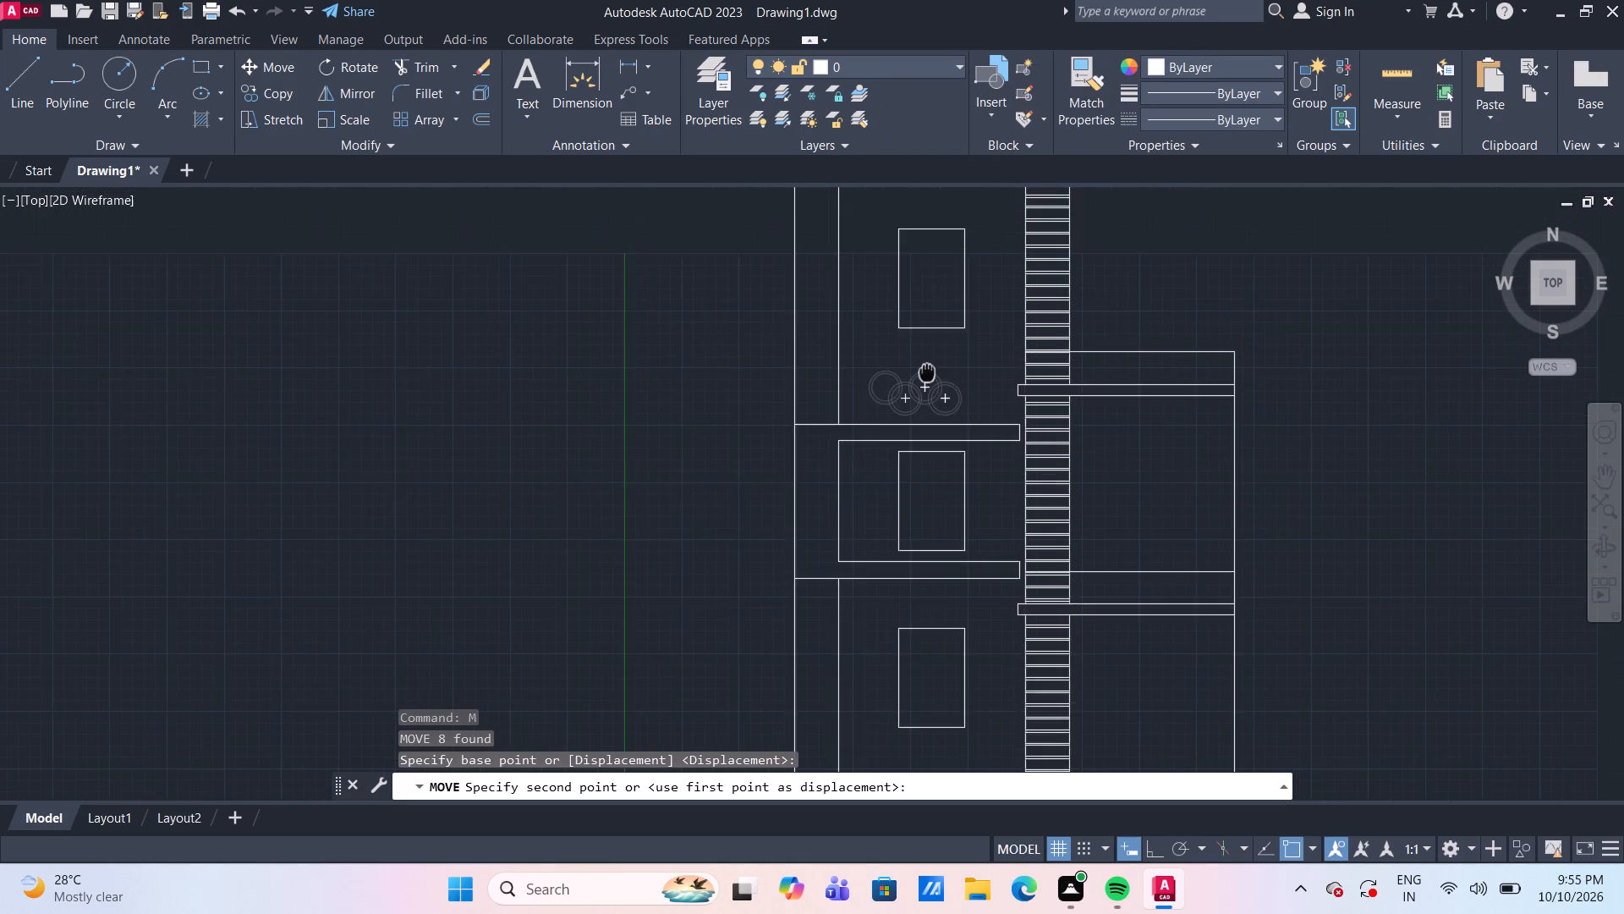
middle_click_drag(902, 408, 885, 427)
scroll(896, 427, "up", 2)
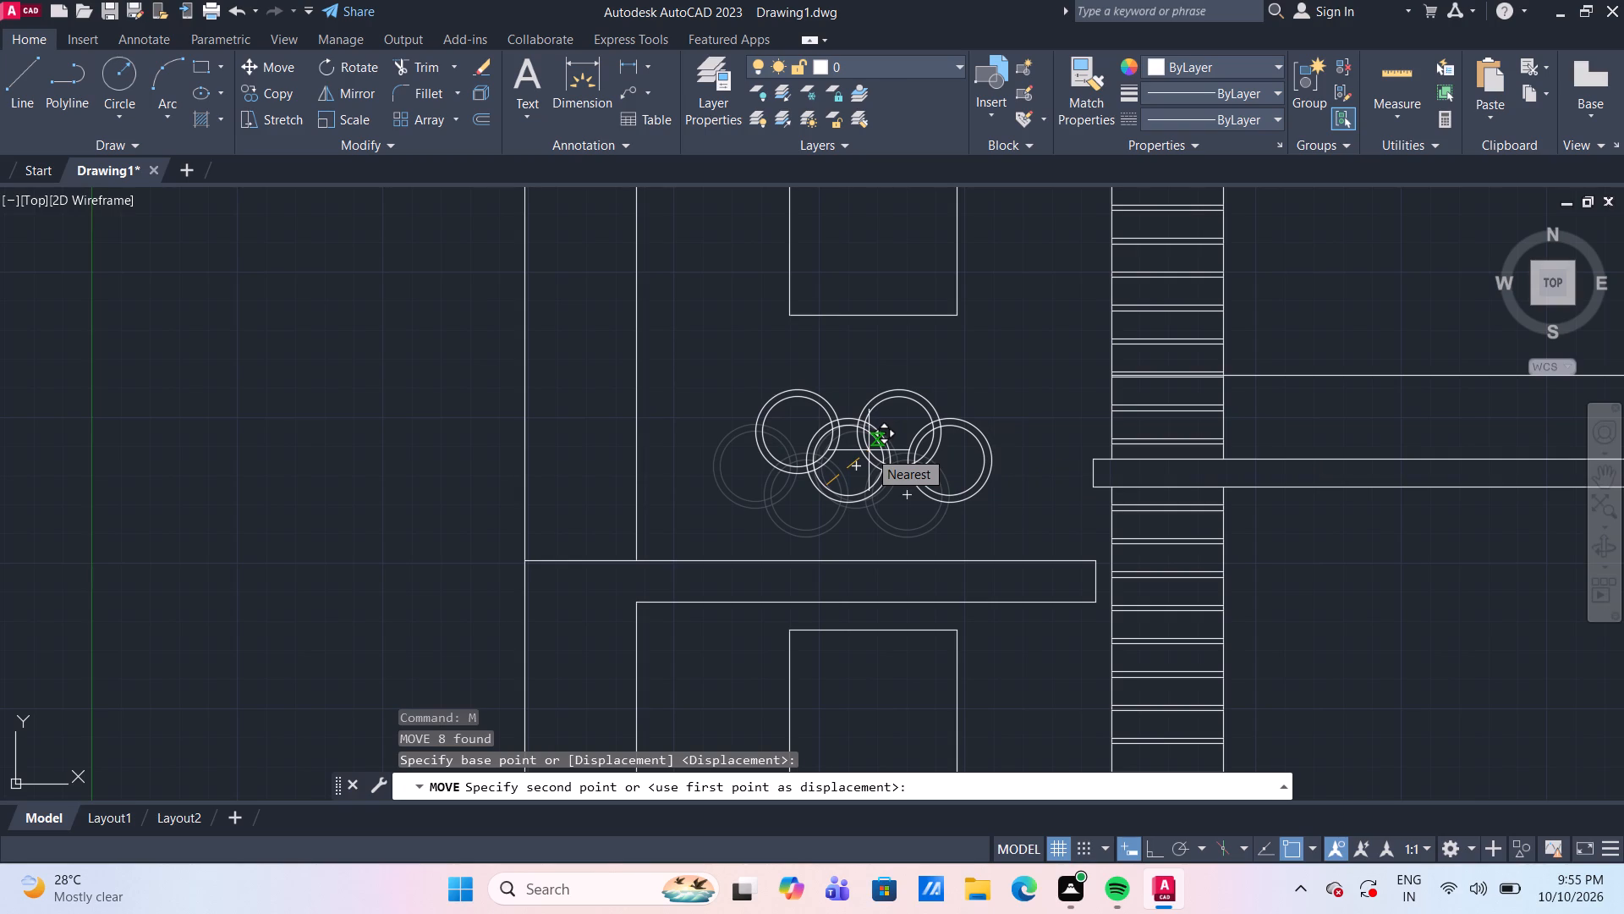
left_click(869, 450)
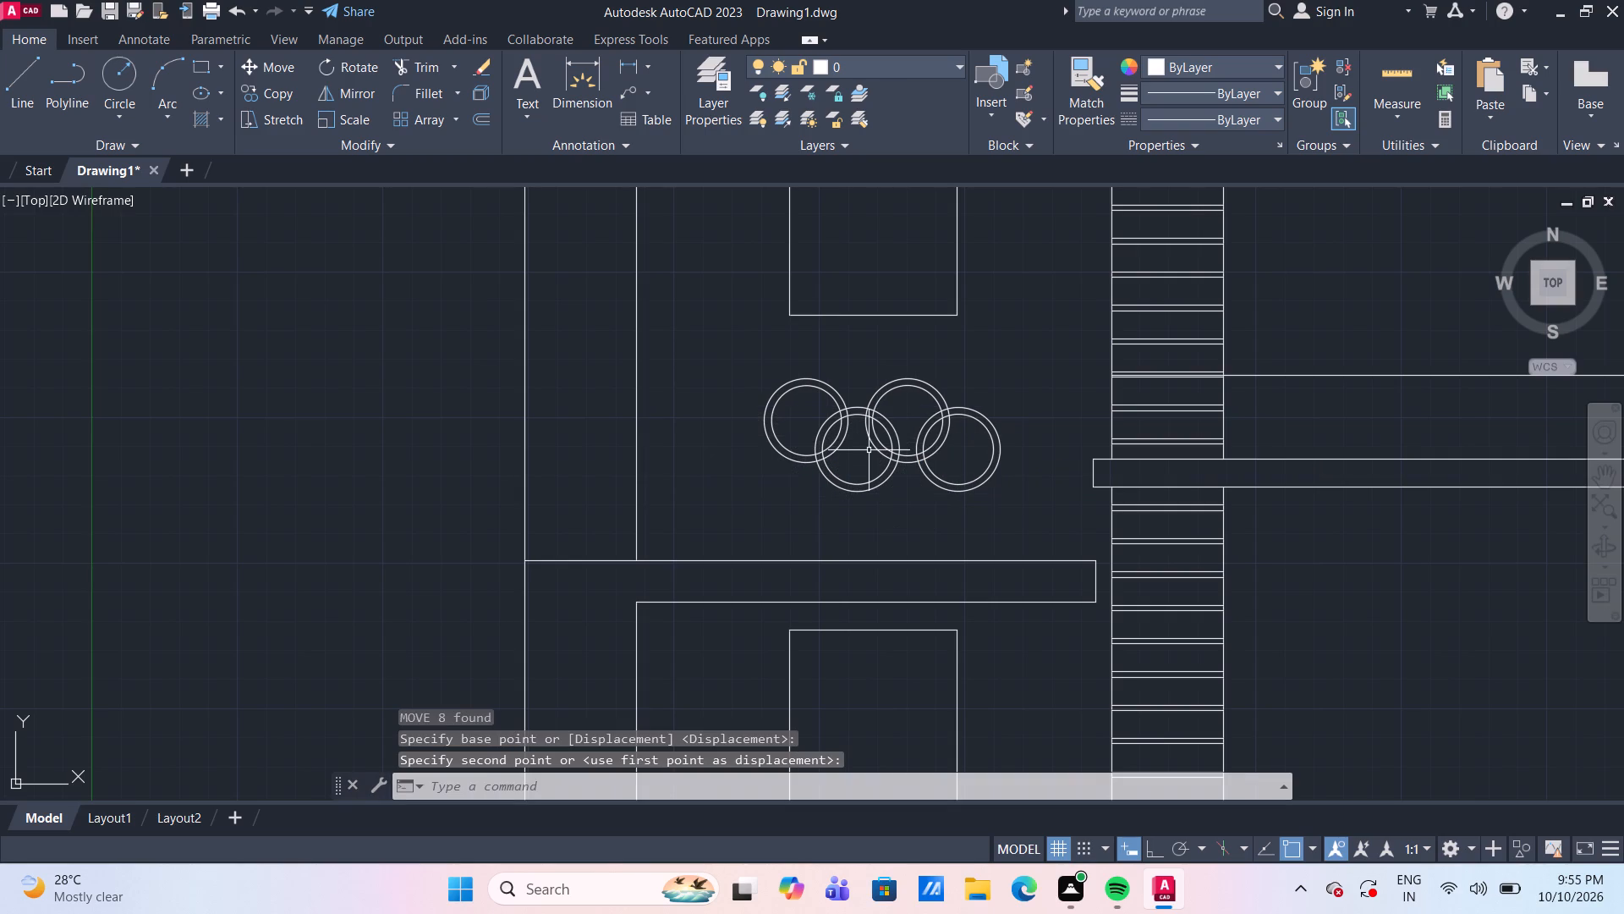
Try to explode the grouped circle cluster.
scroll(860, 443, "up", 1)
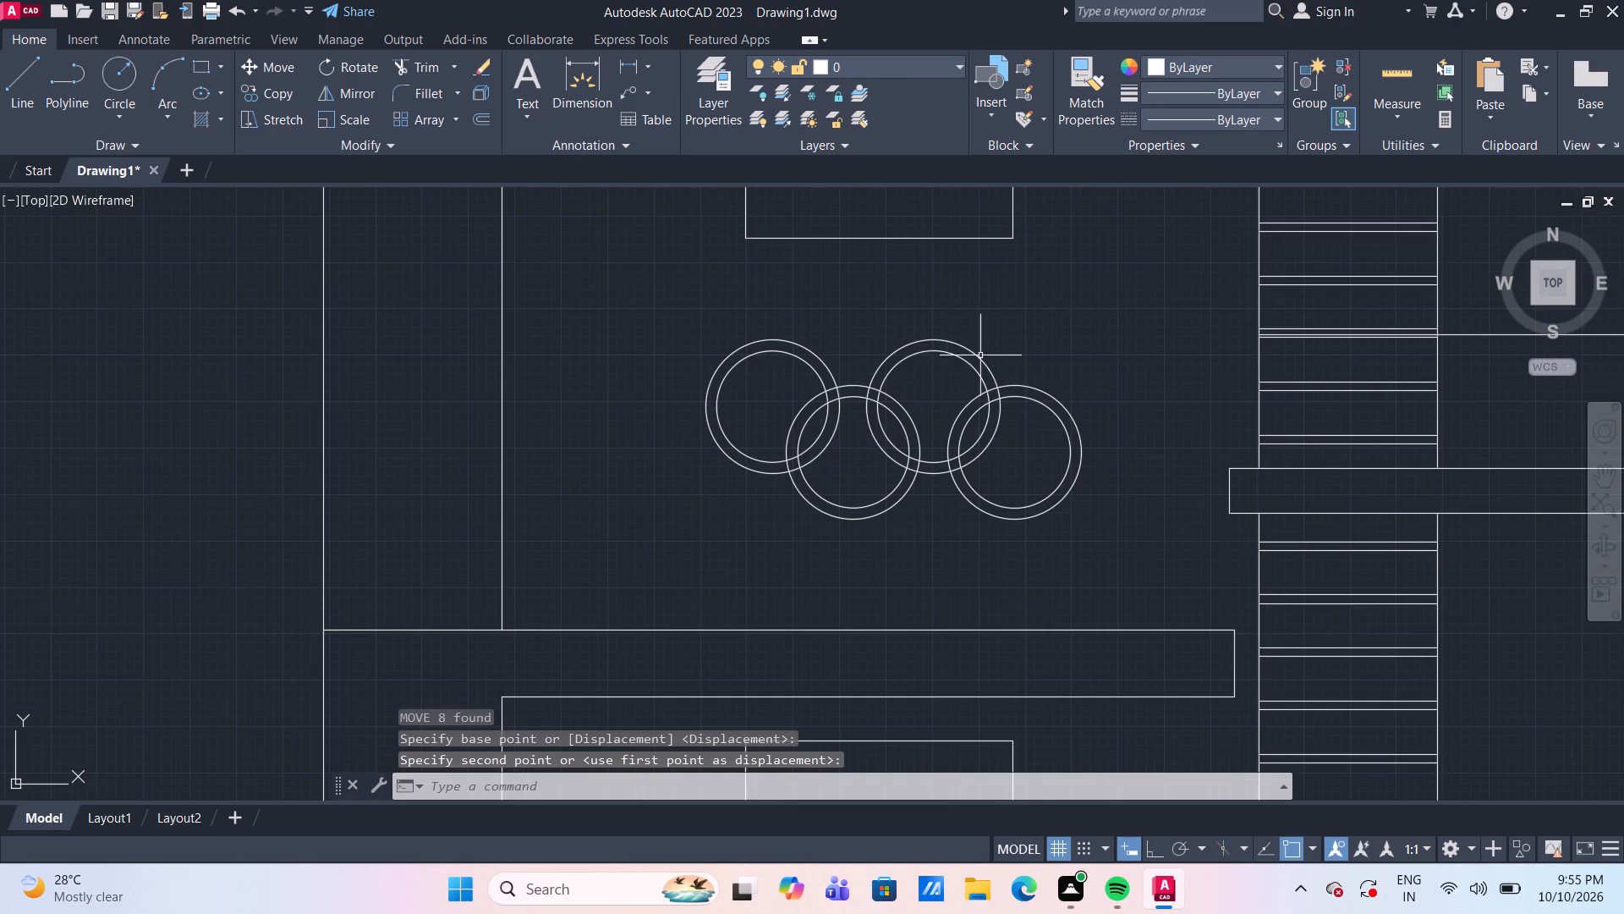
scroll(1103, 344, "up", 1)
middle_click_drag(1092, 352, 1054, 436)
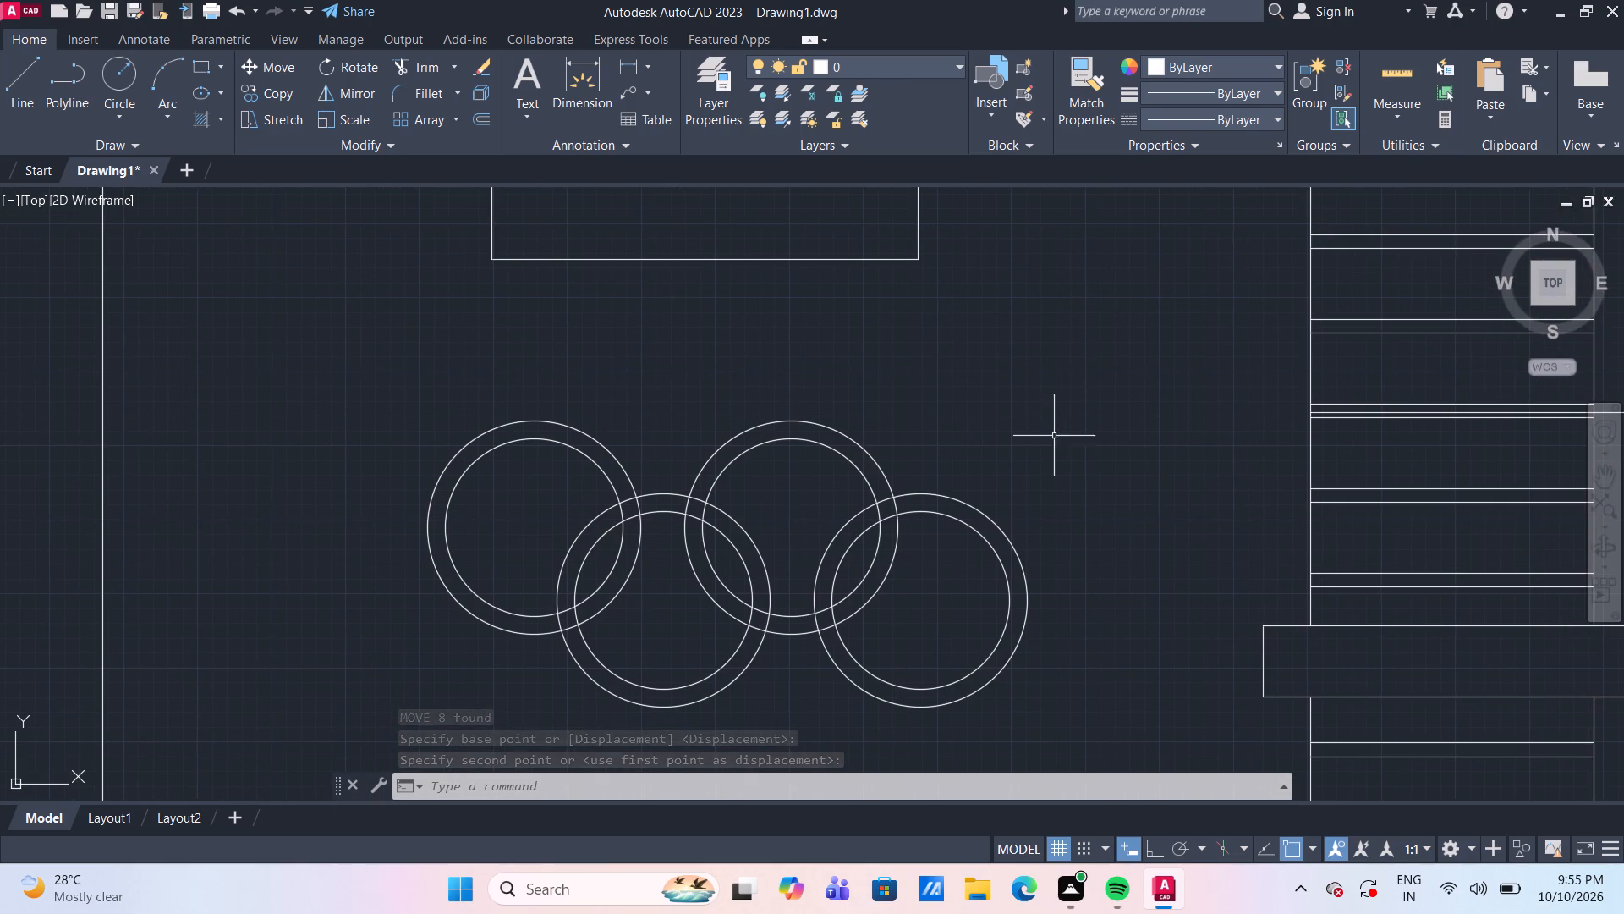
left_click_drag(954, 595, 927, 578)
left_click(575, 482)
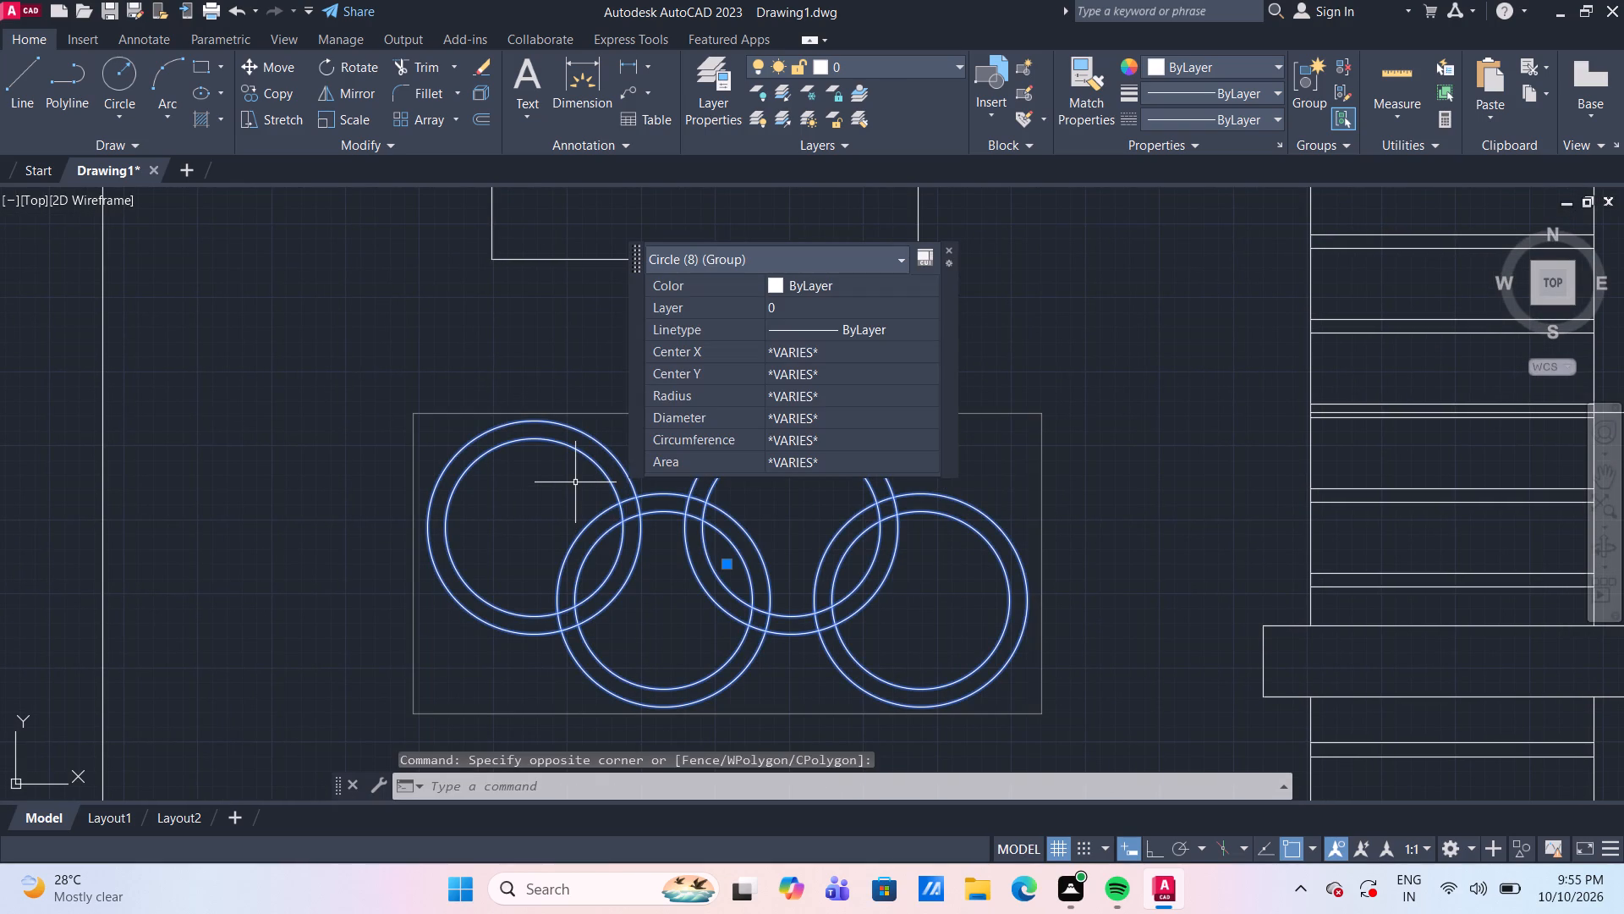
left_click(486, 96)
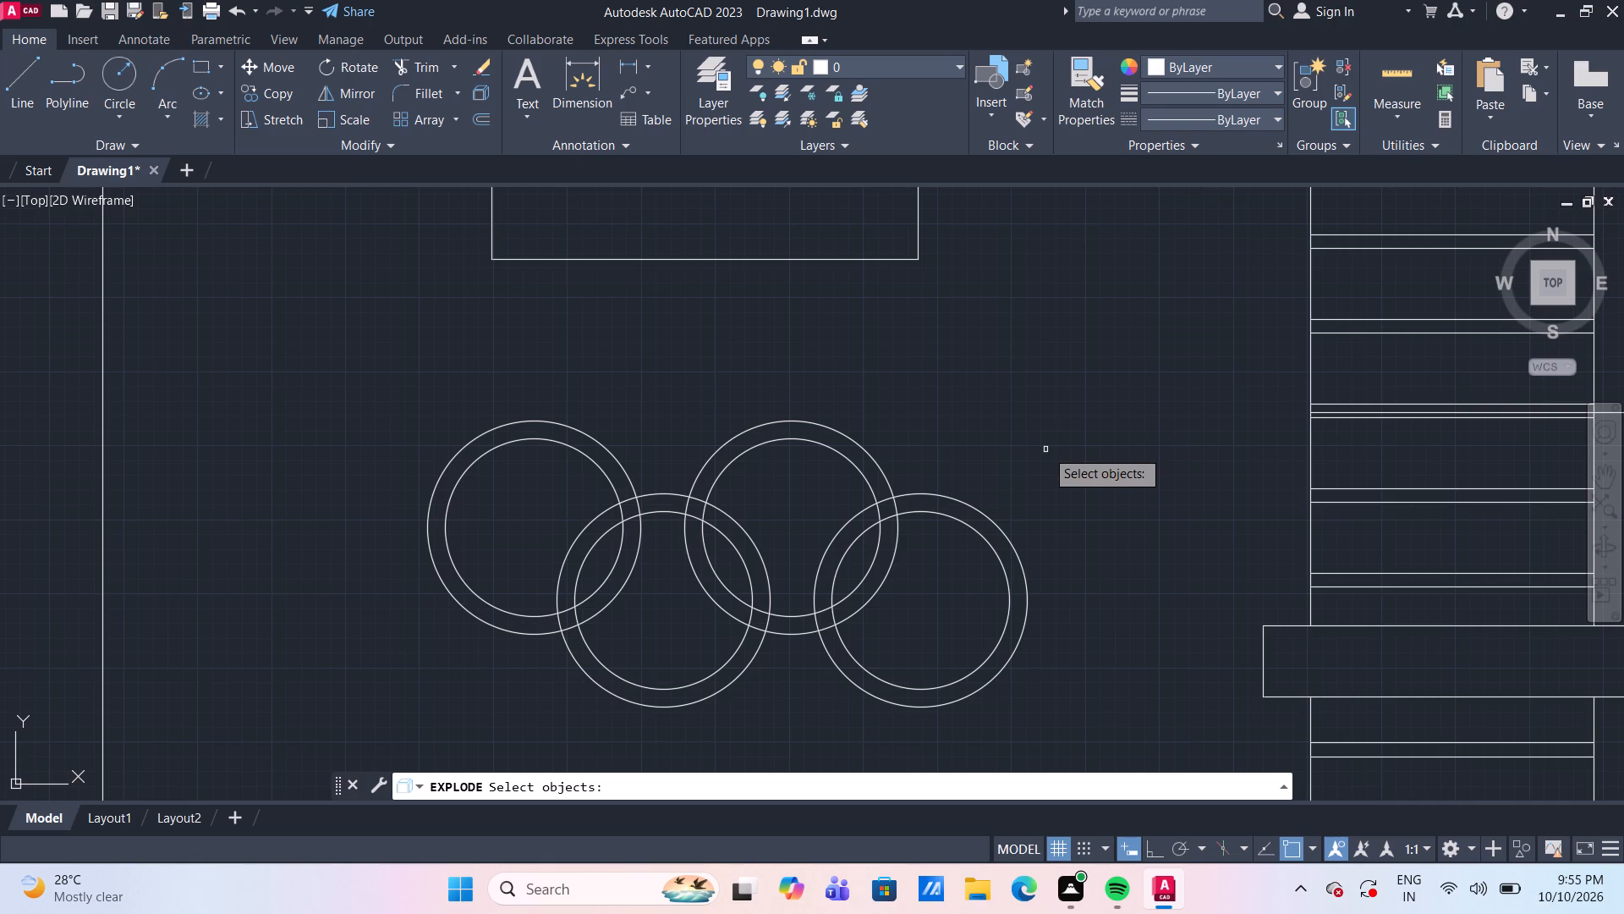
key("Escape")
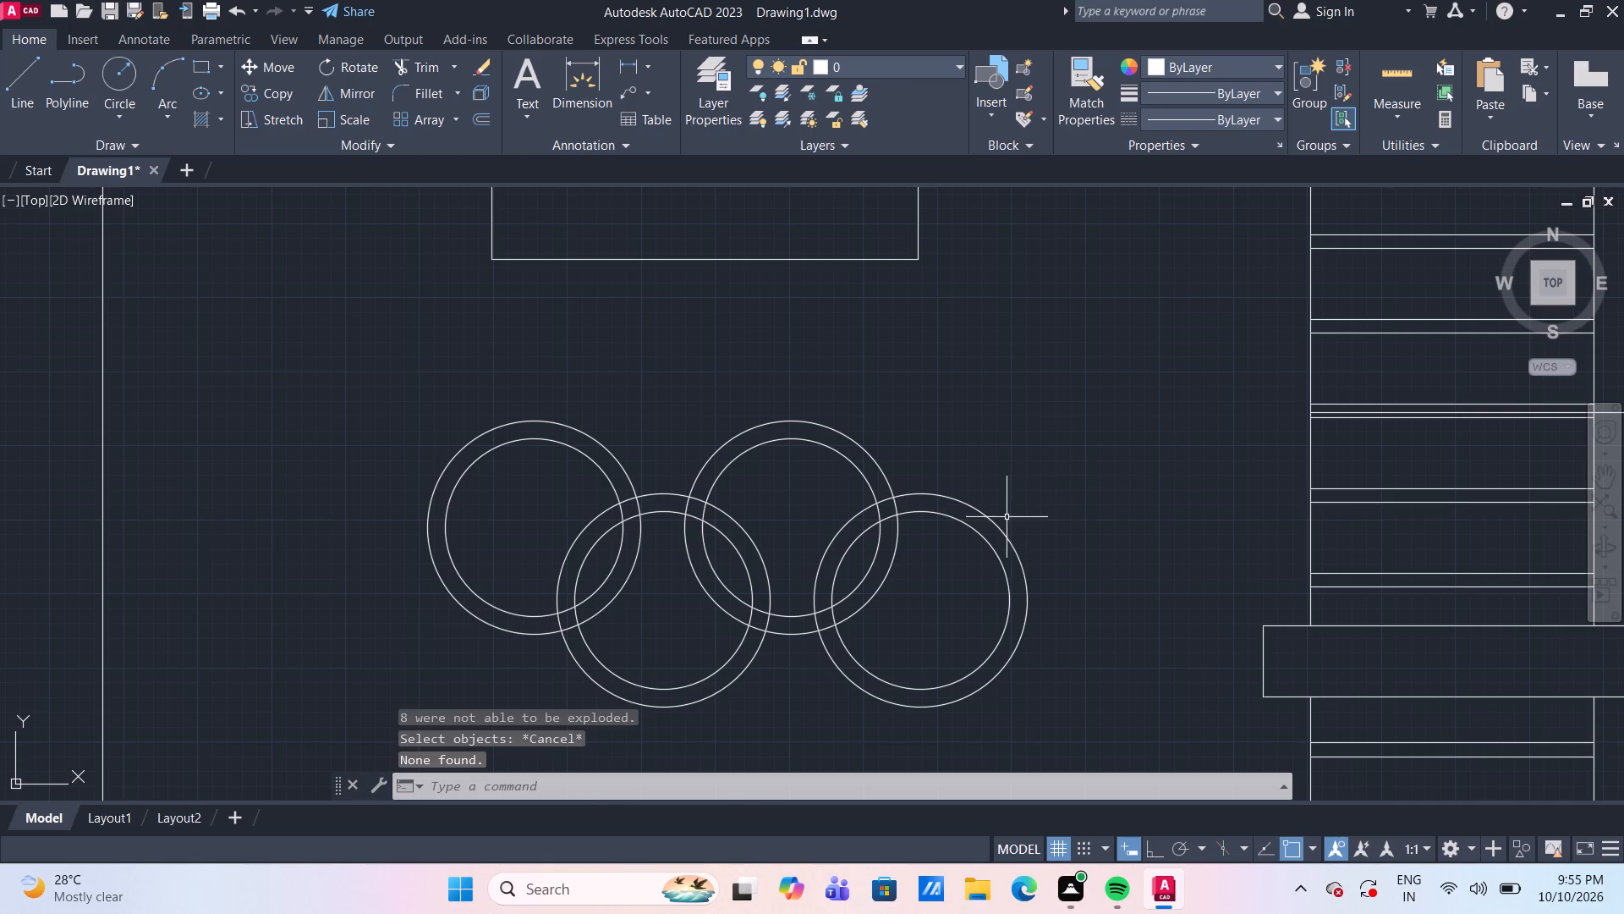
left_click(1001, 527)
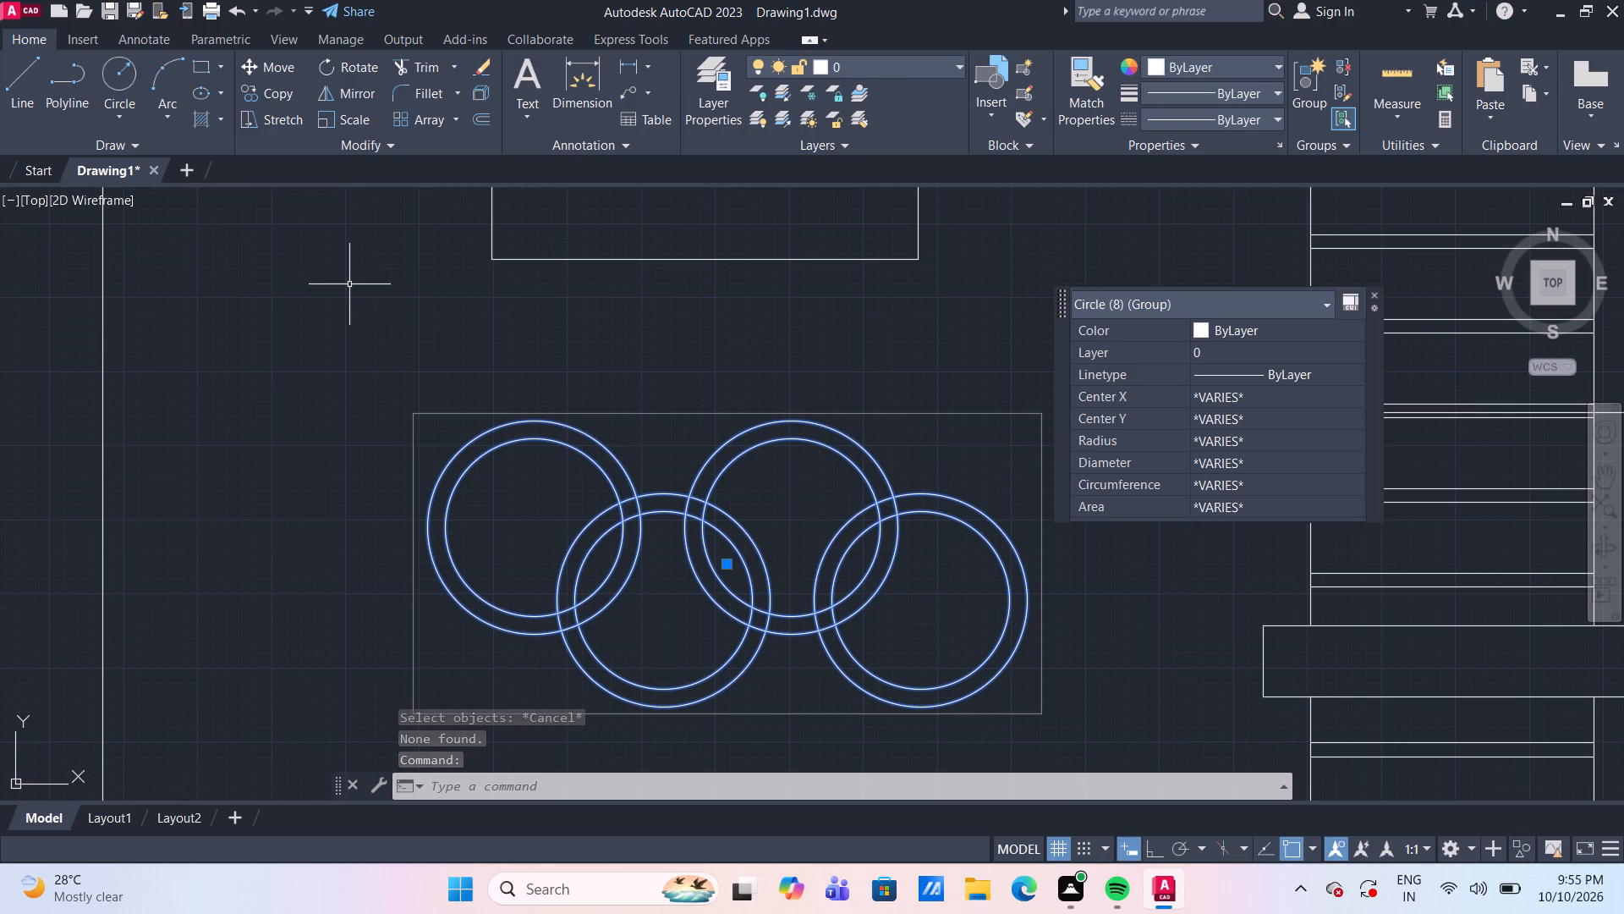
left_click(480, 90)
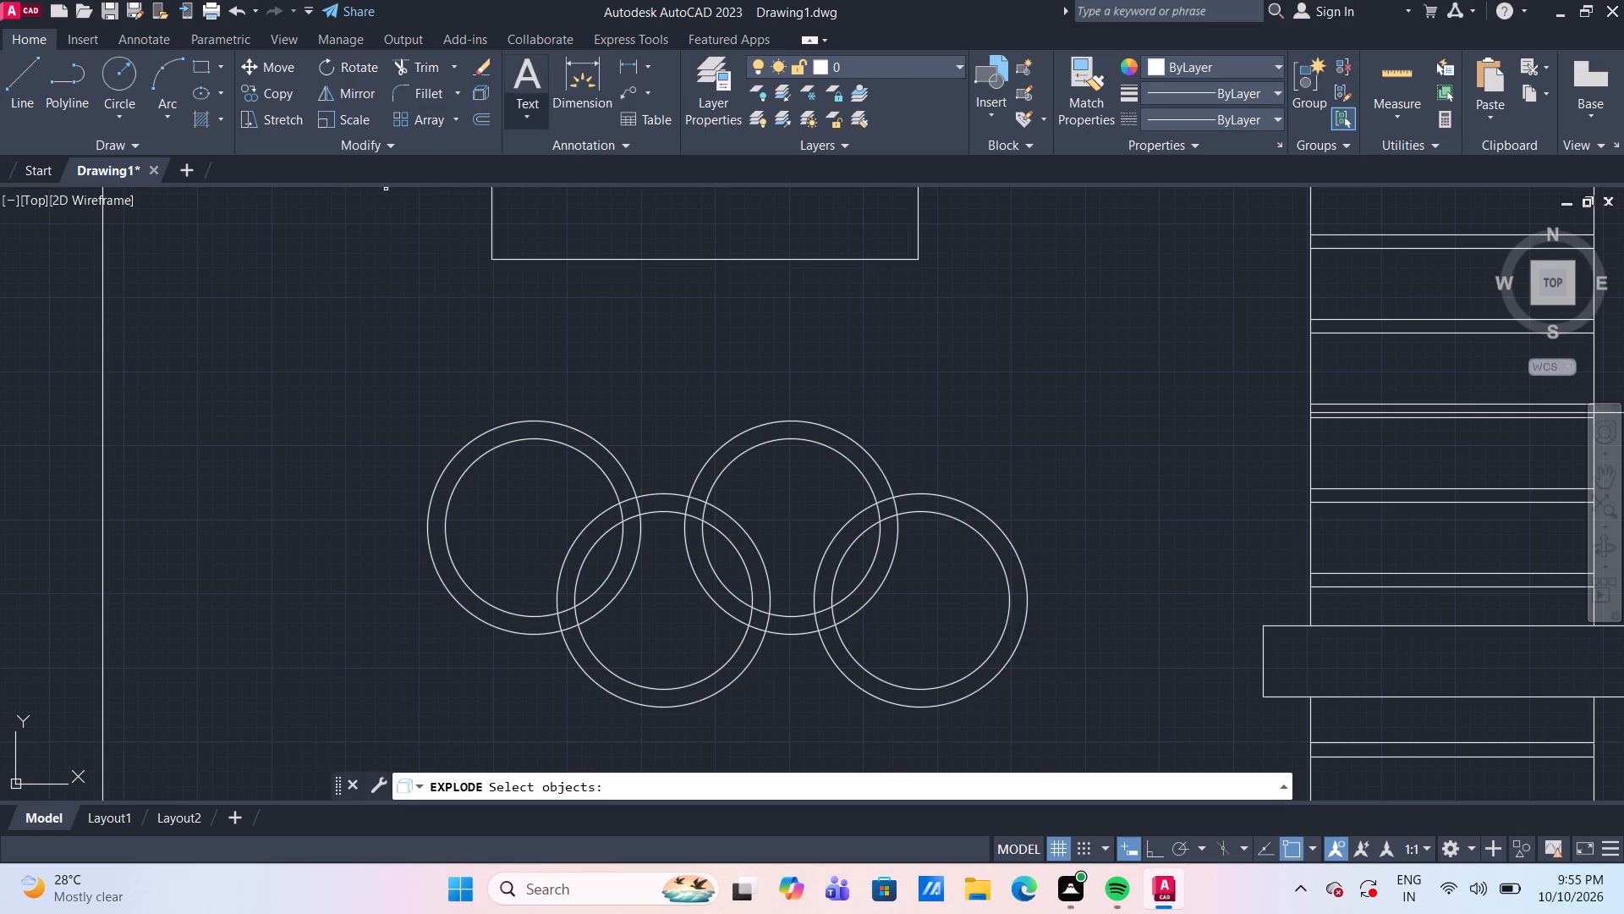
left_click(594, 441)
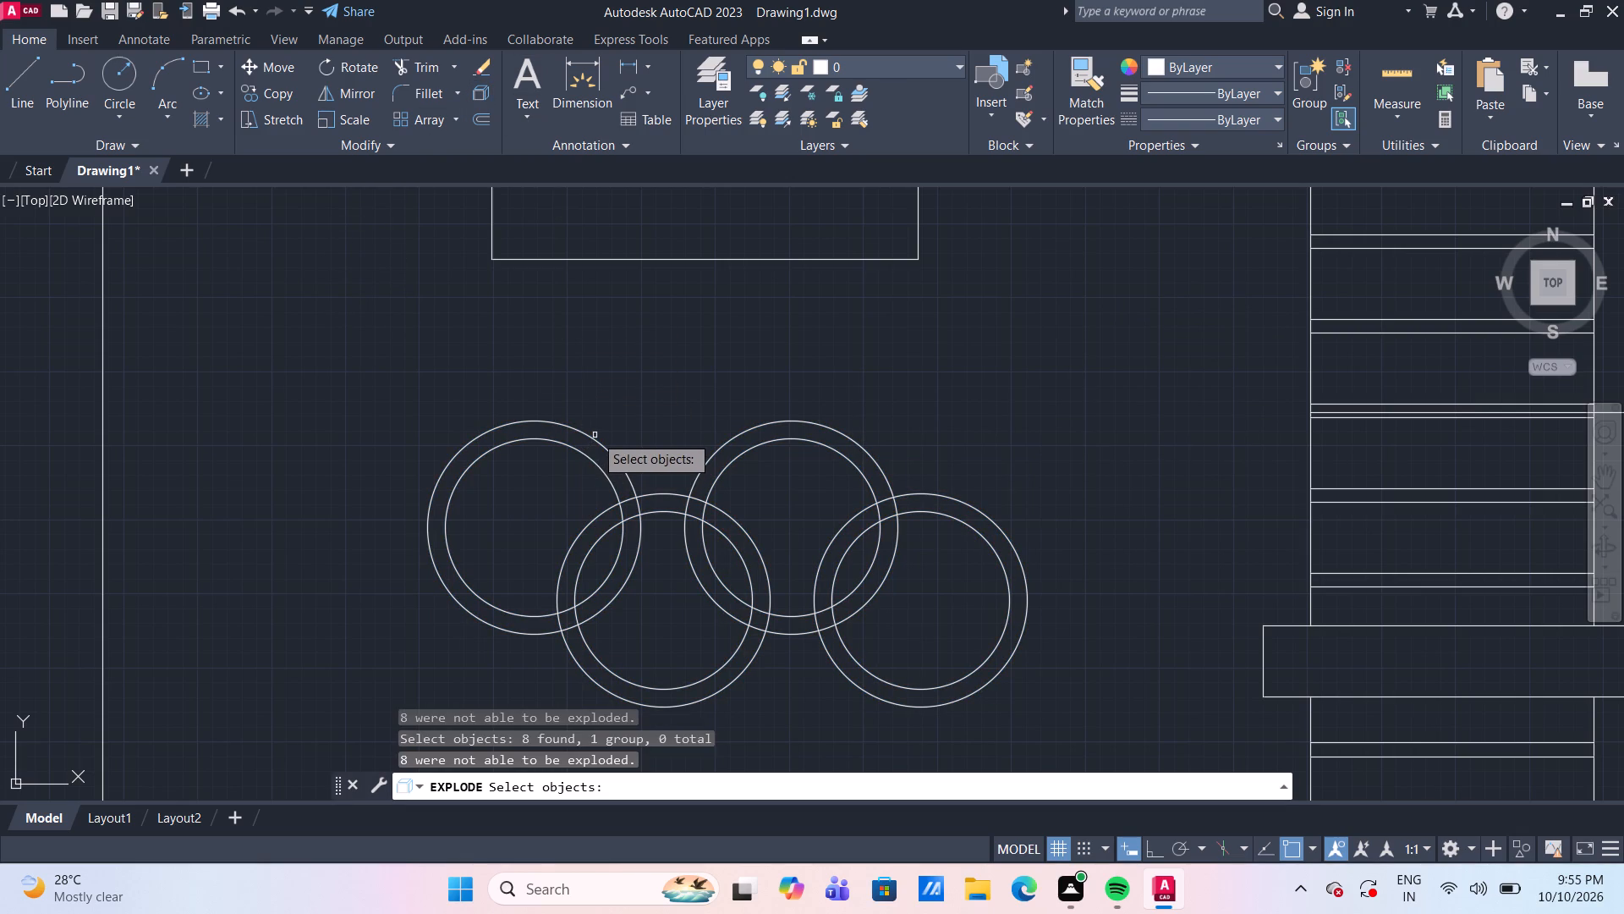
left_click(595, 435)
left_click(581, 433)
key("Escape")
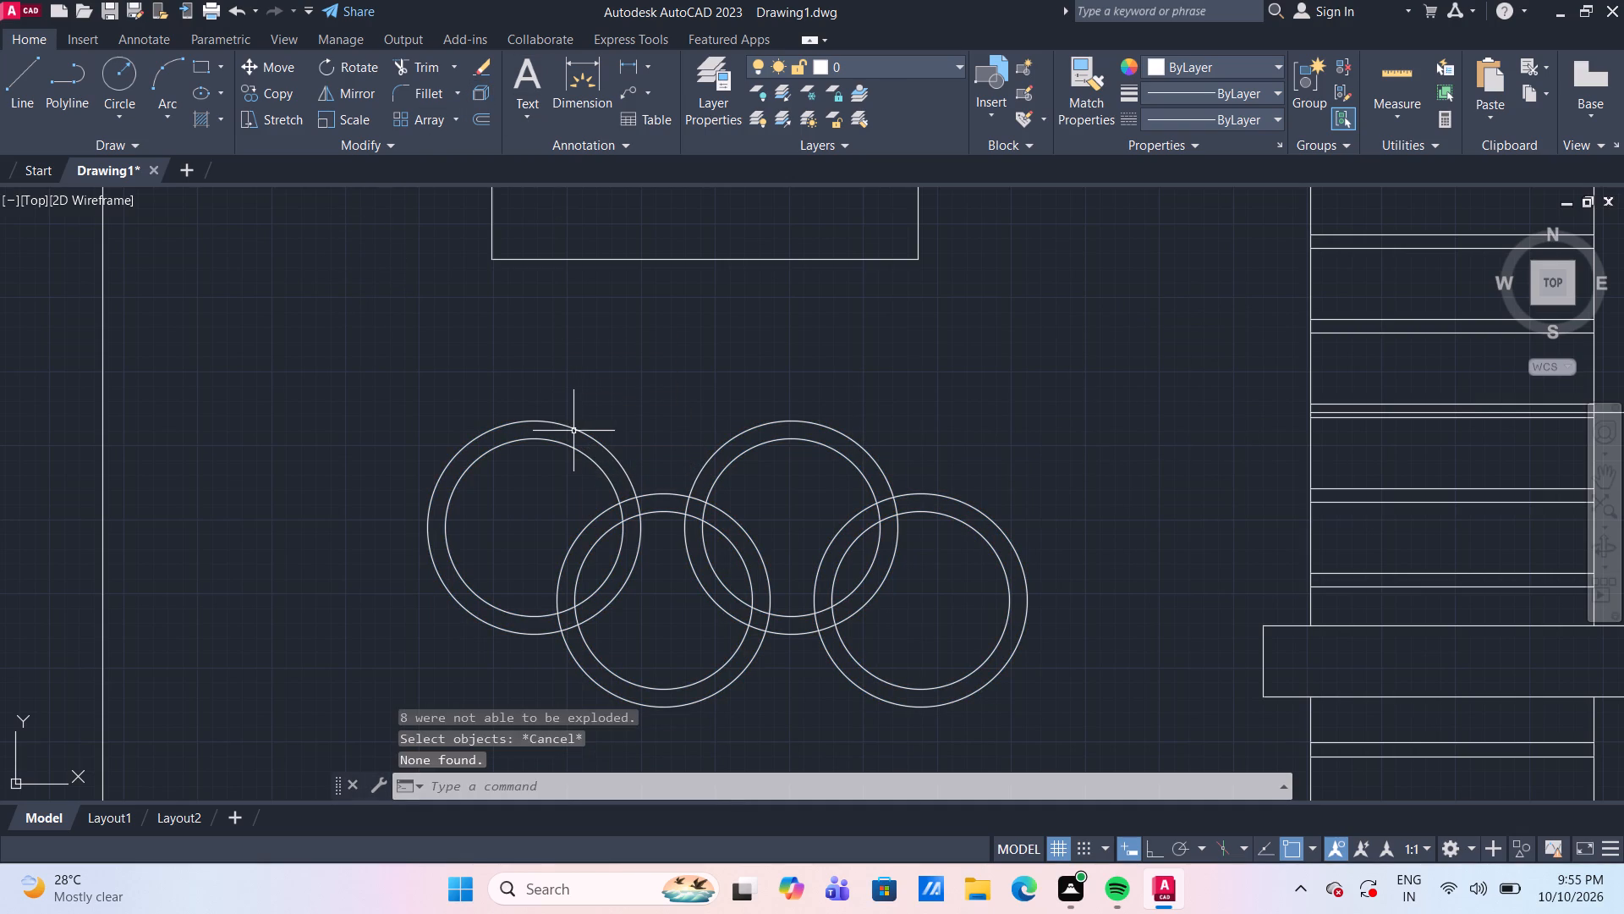
Ungroup the cluster of eight circles.
left_click(573, 431)
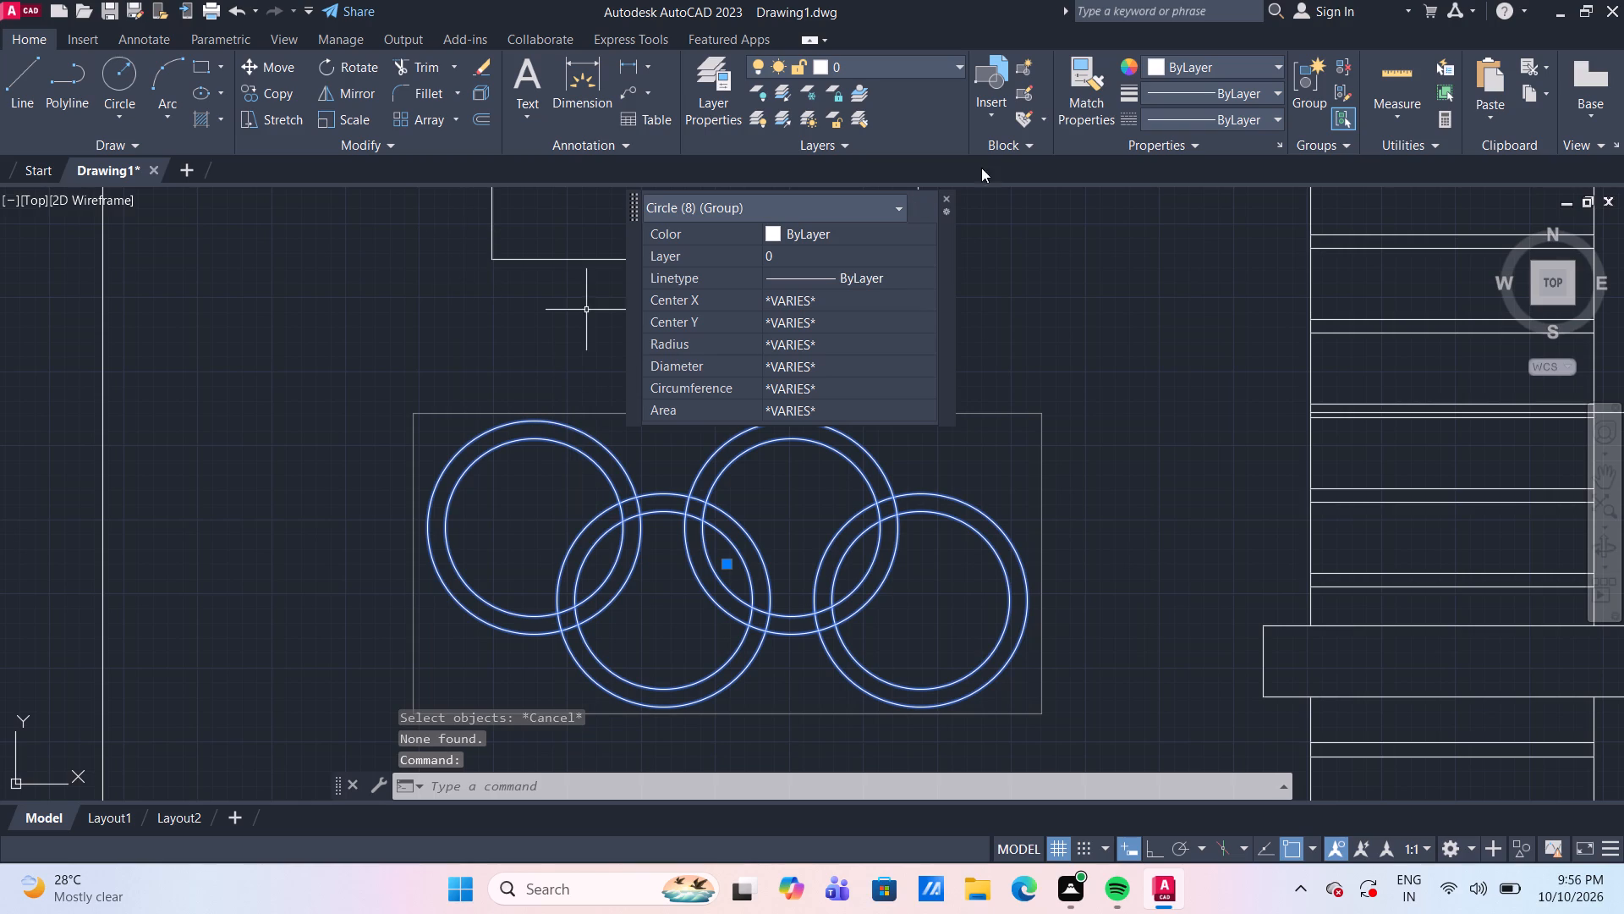
left_click(1345, 62)
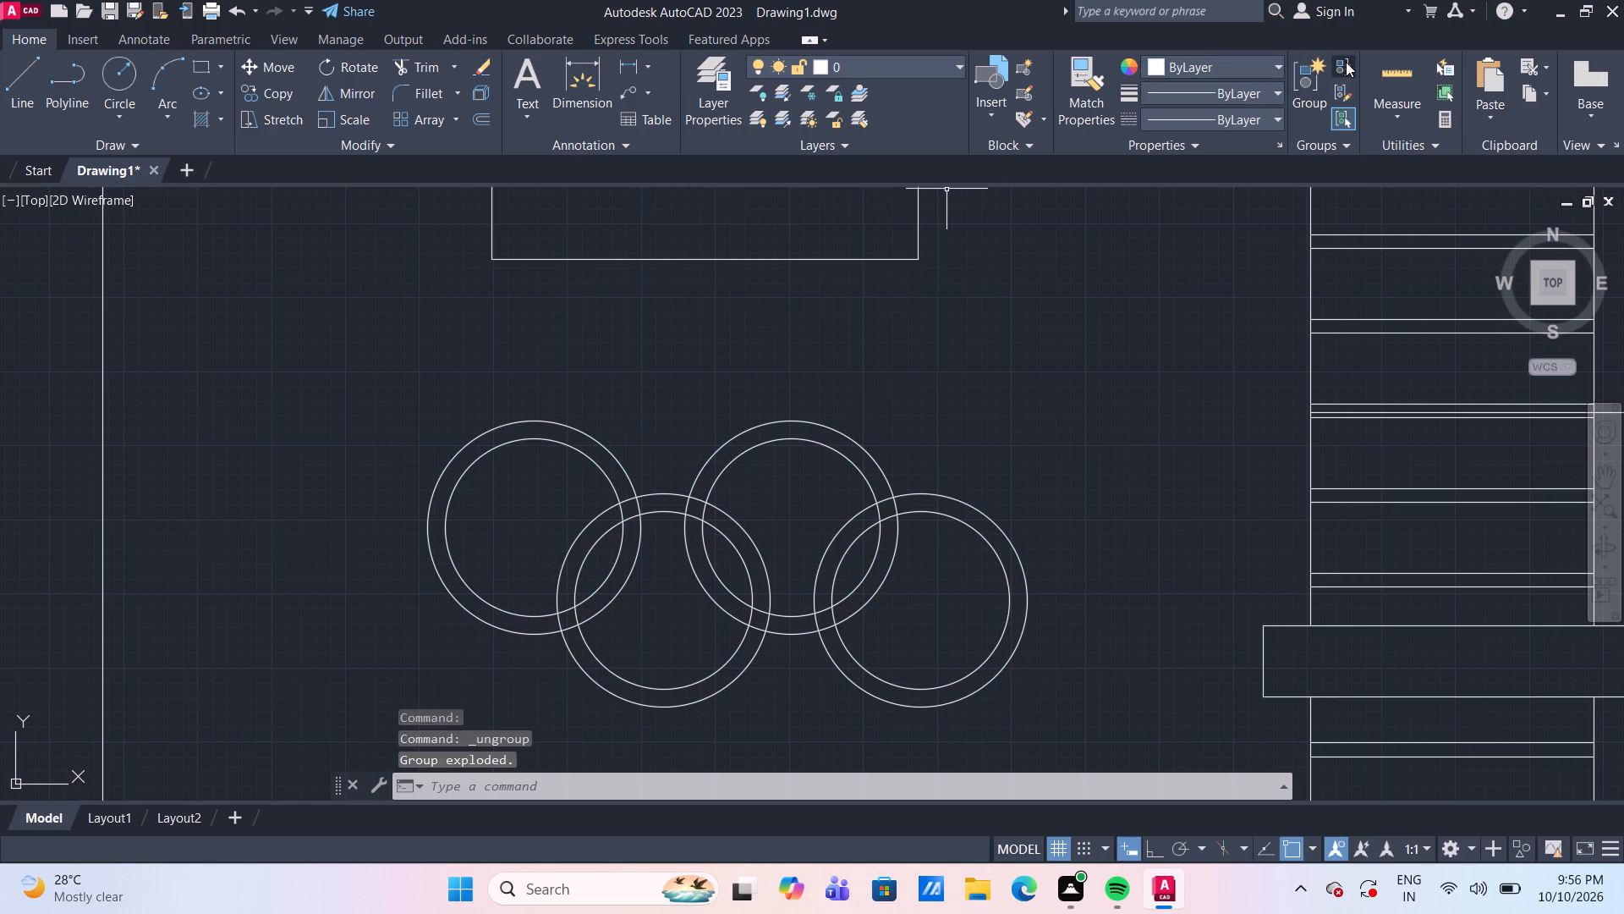
Delete the four outer 1'6" radius circles, leaving only the inner circle of each pair.
left_click(881, 467)
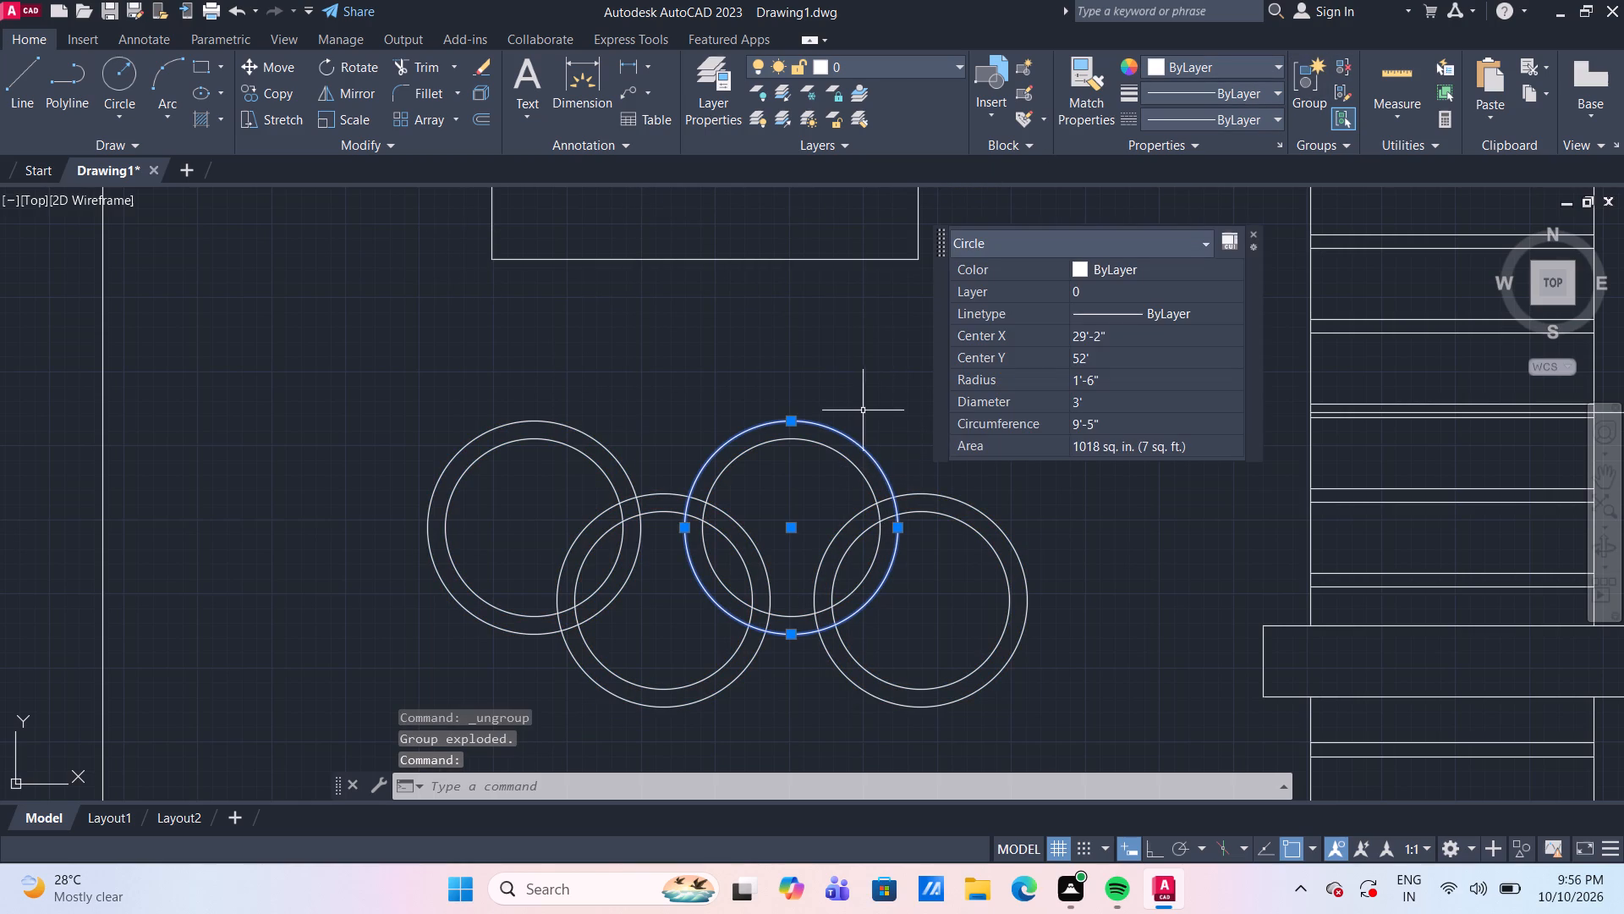
left_click(975, 506)
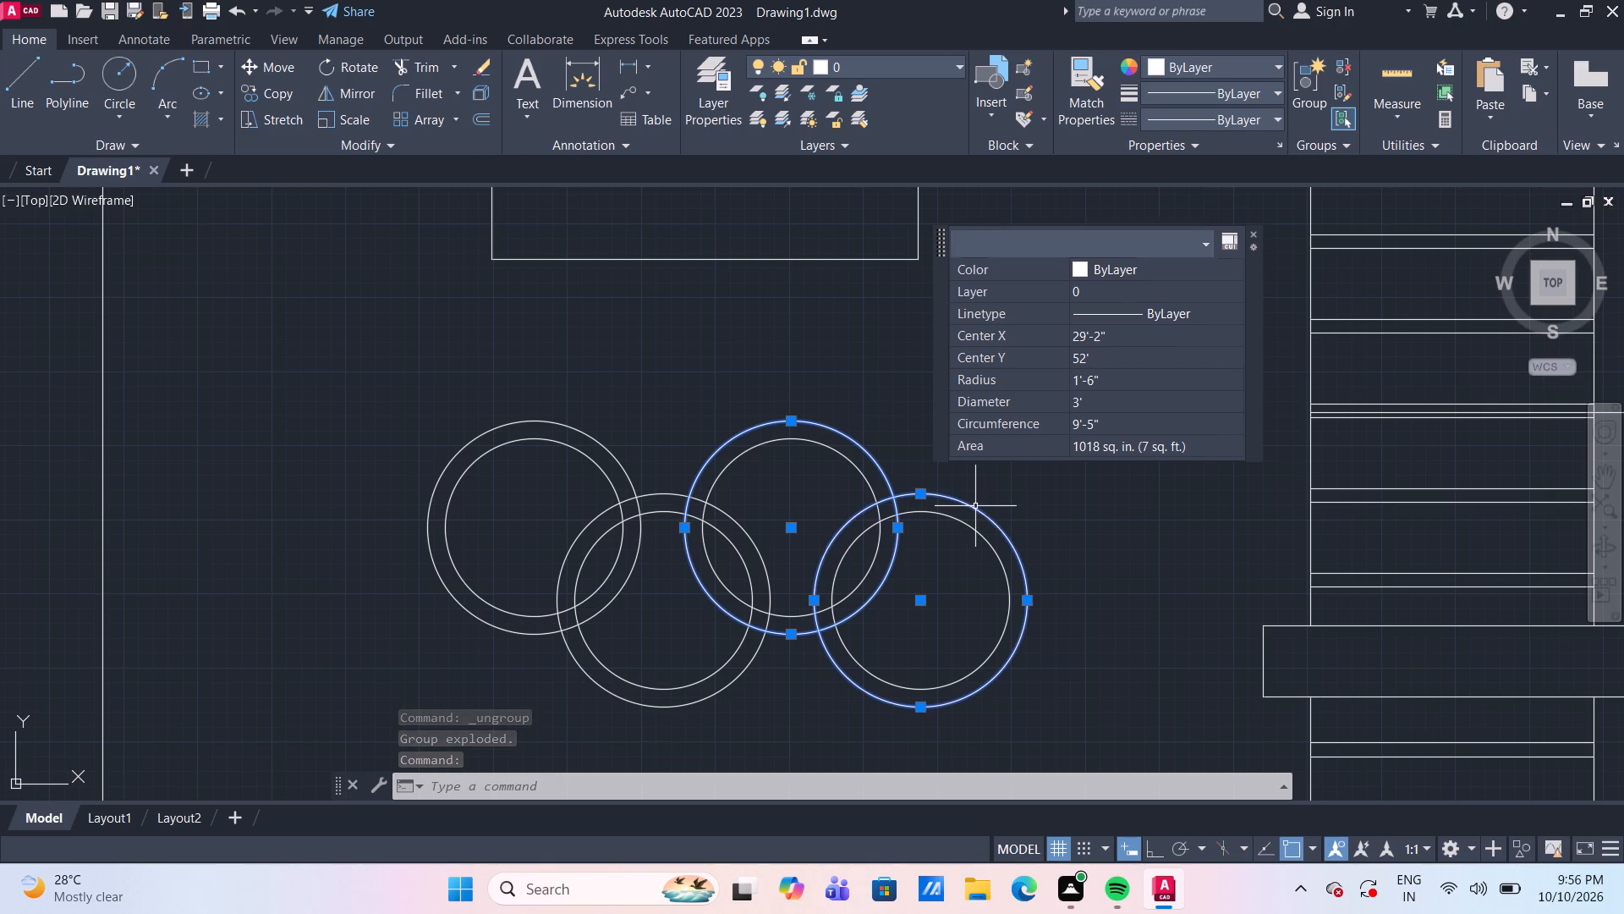
left_click(557, 424)
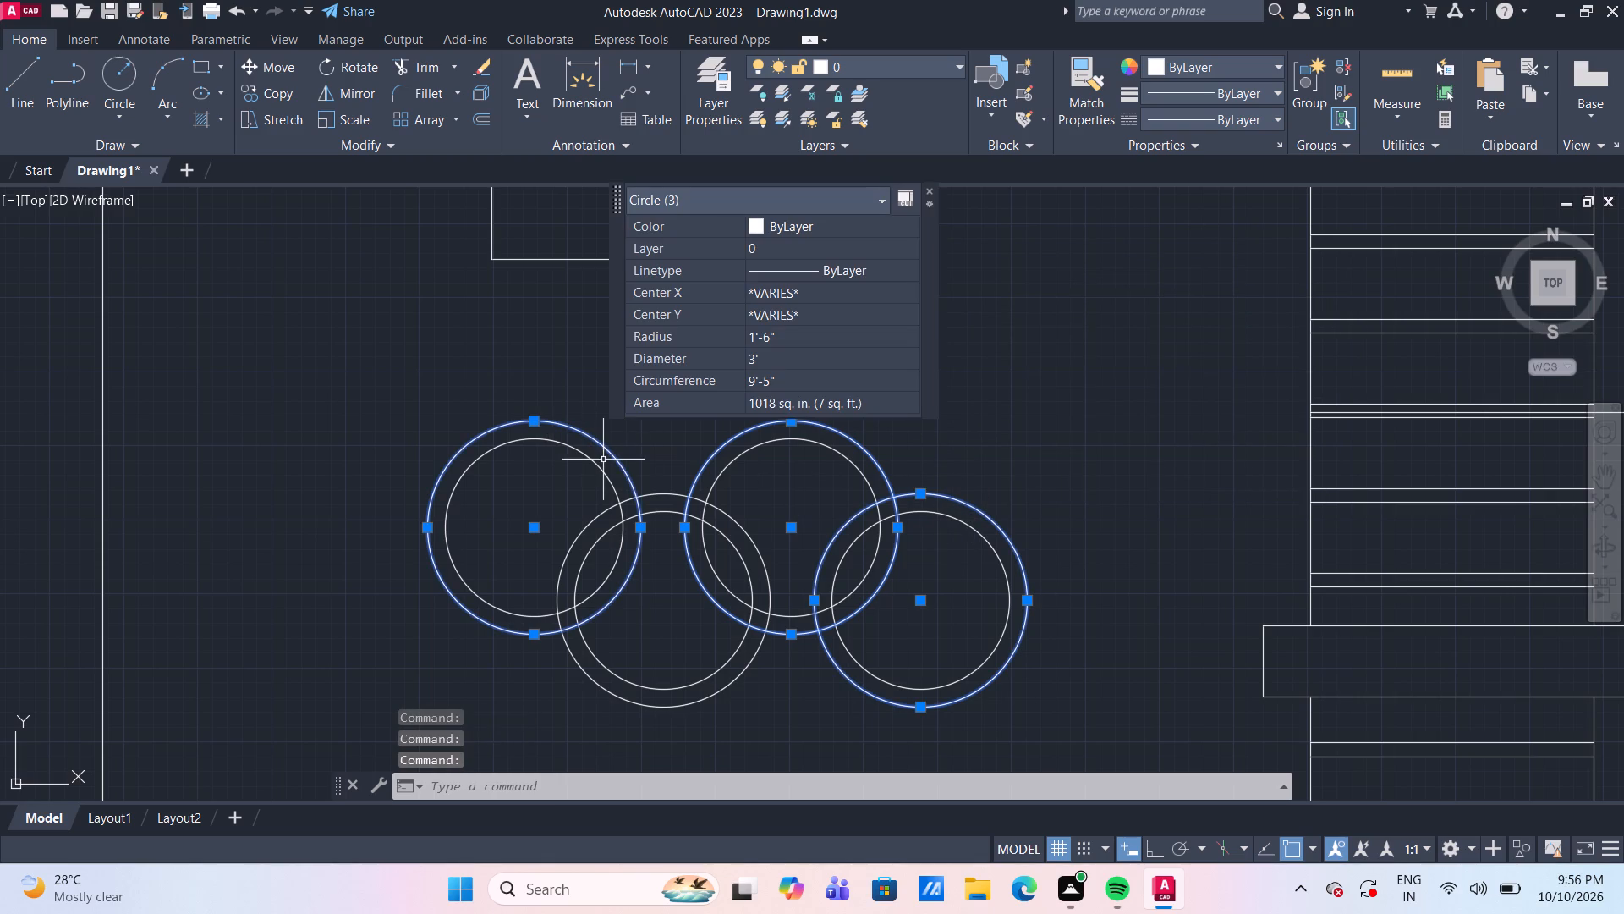
left_click(665, 495)
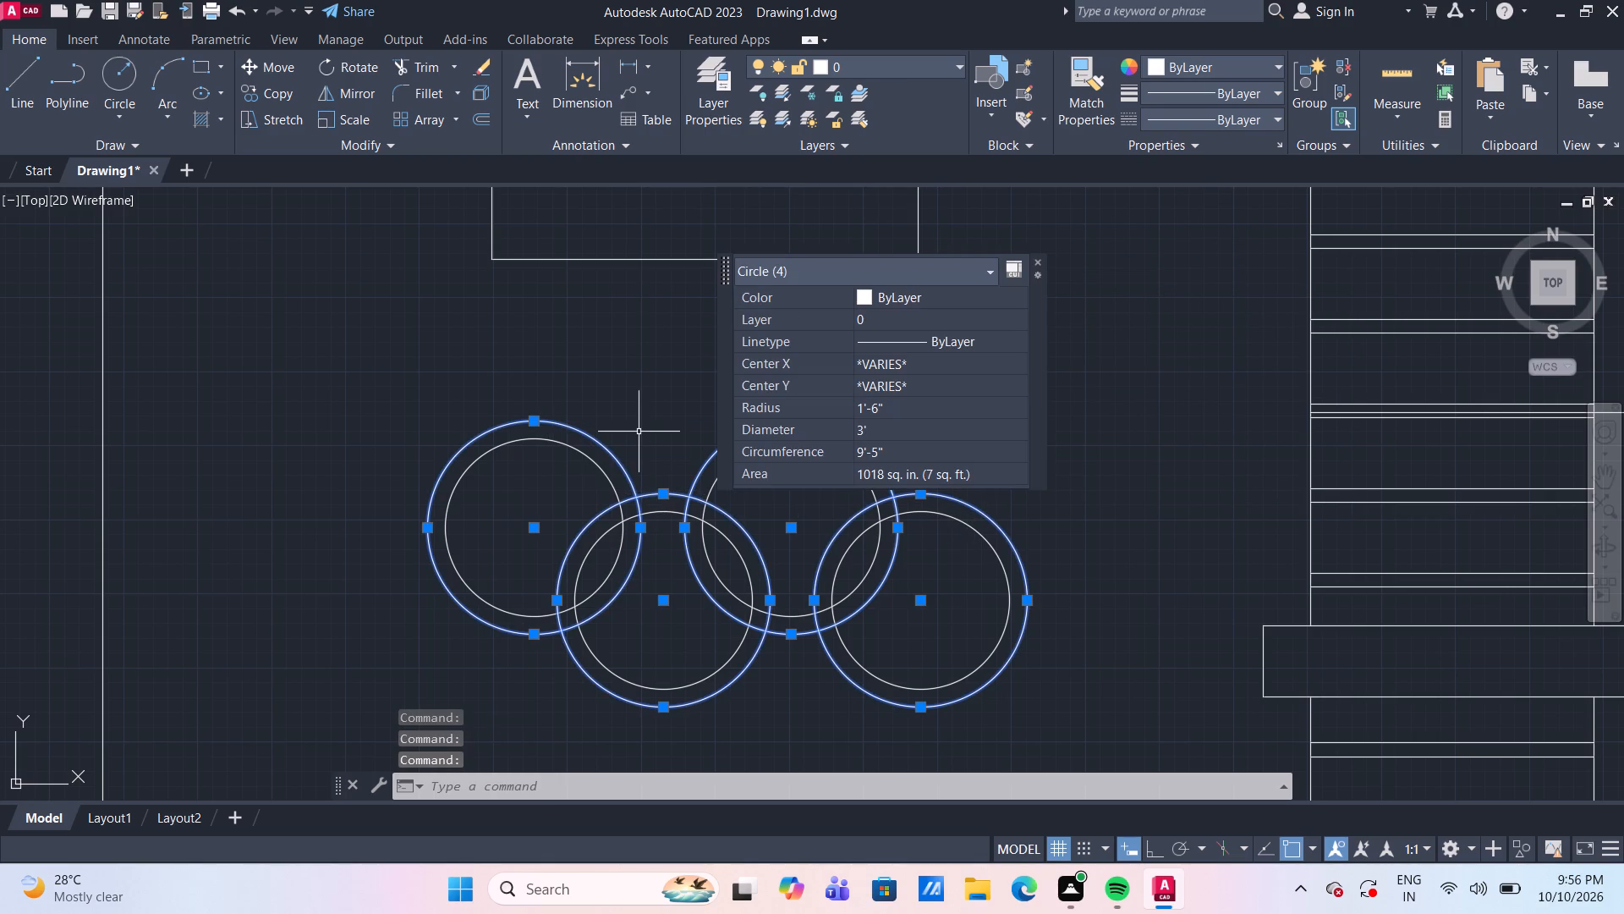
key("Delete")
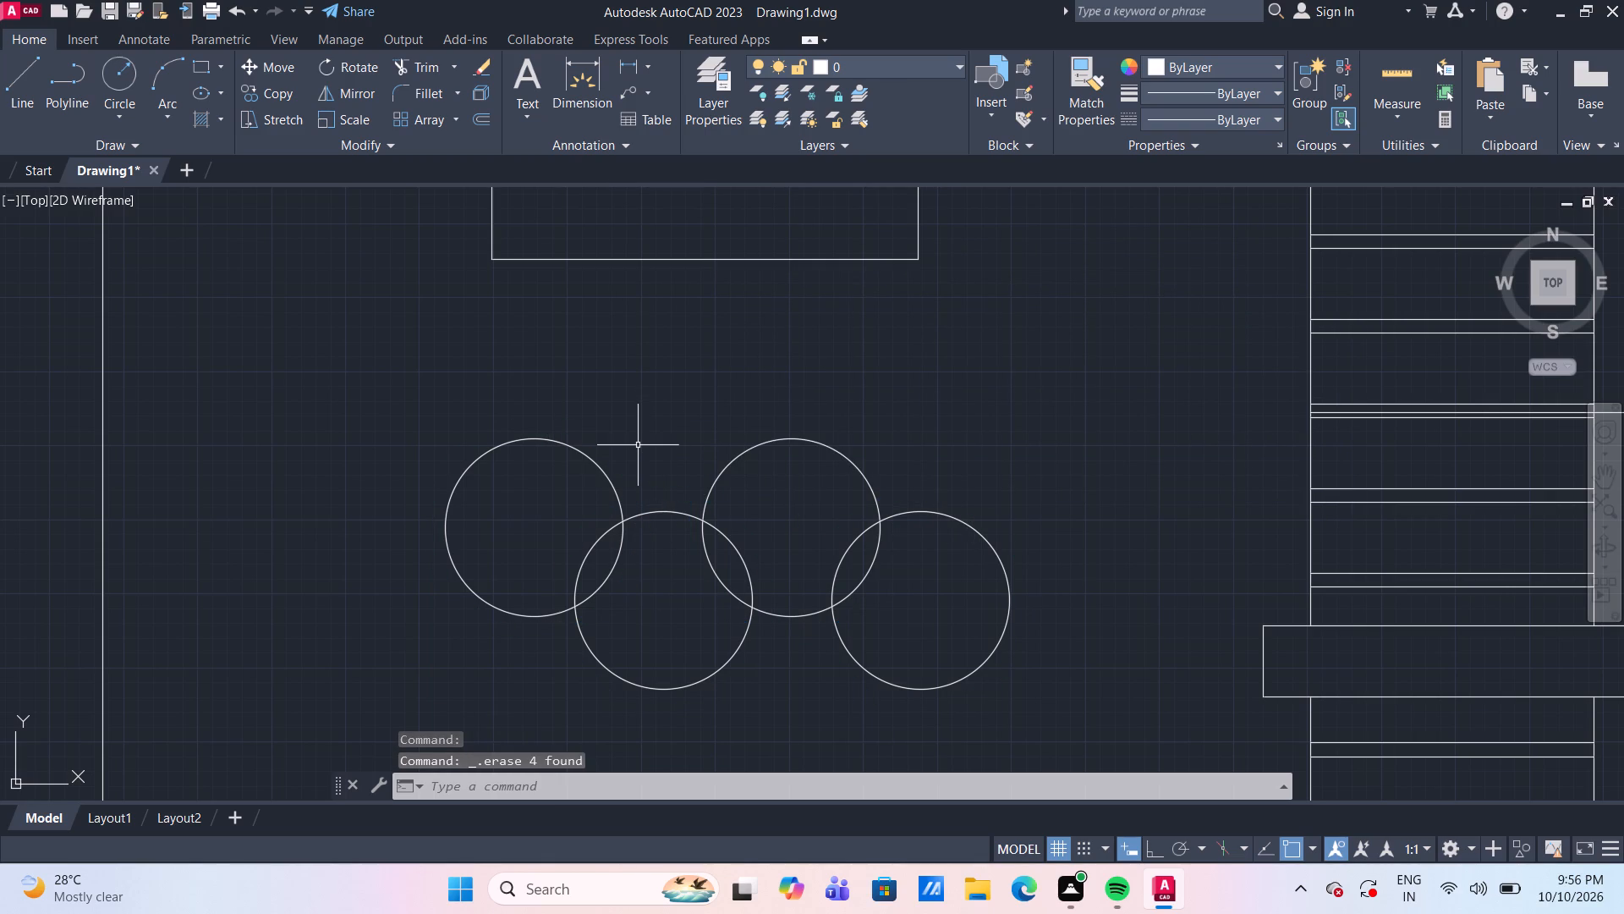
Offset the upper circle farthest from the lined strip inward by 4".
type("o")
key("space")
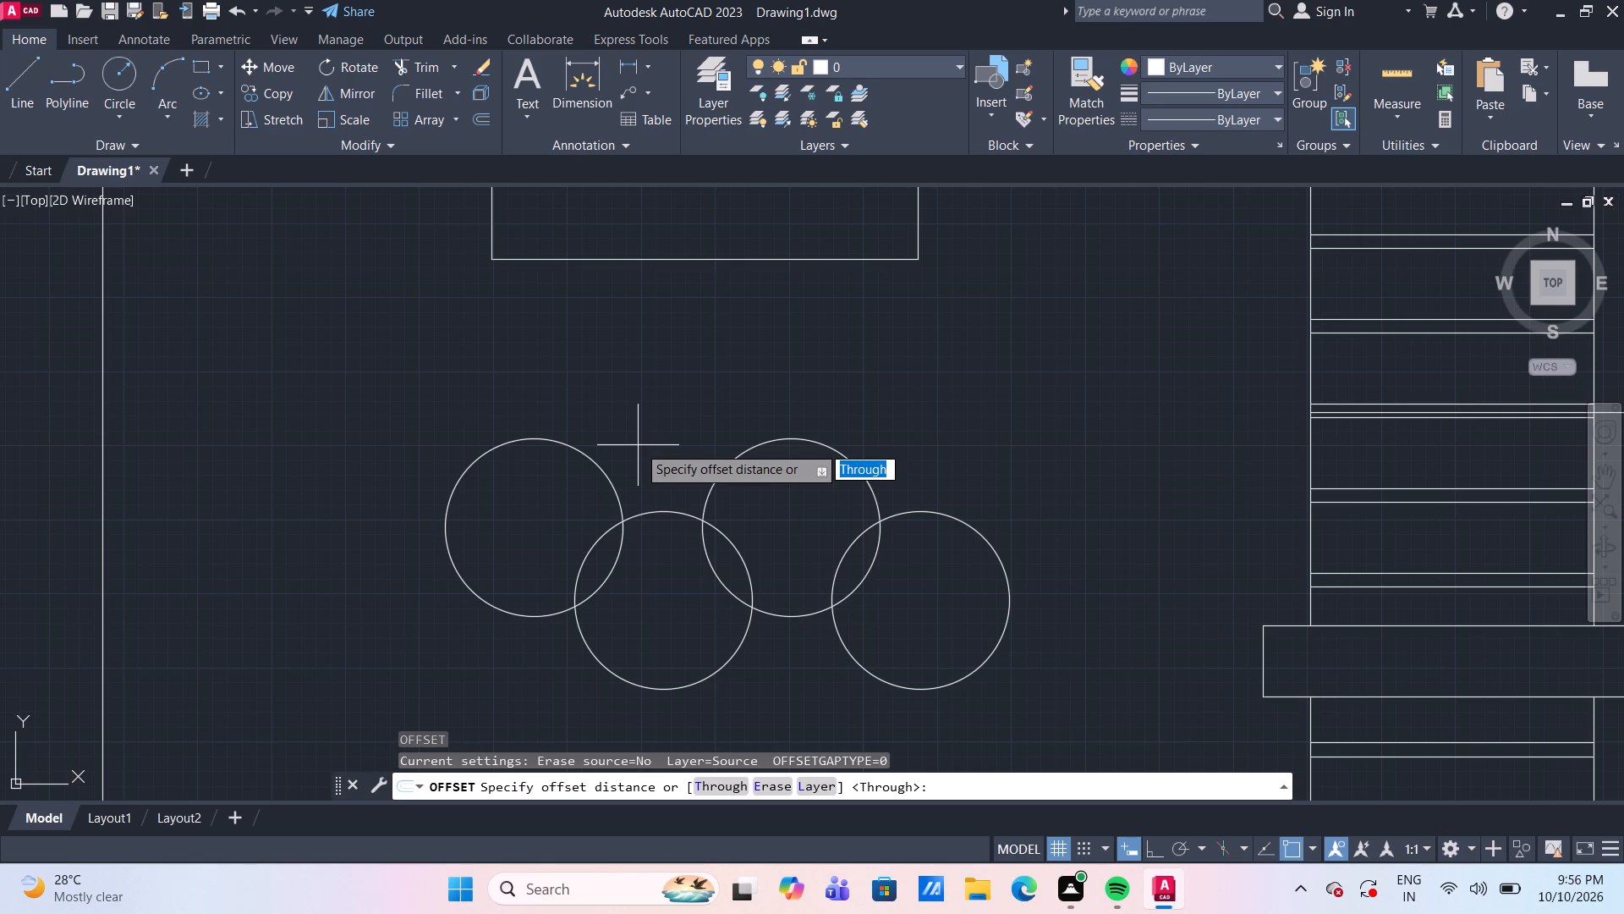
key("space")
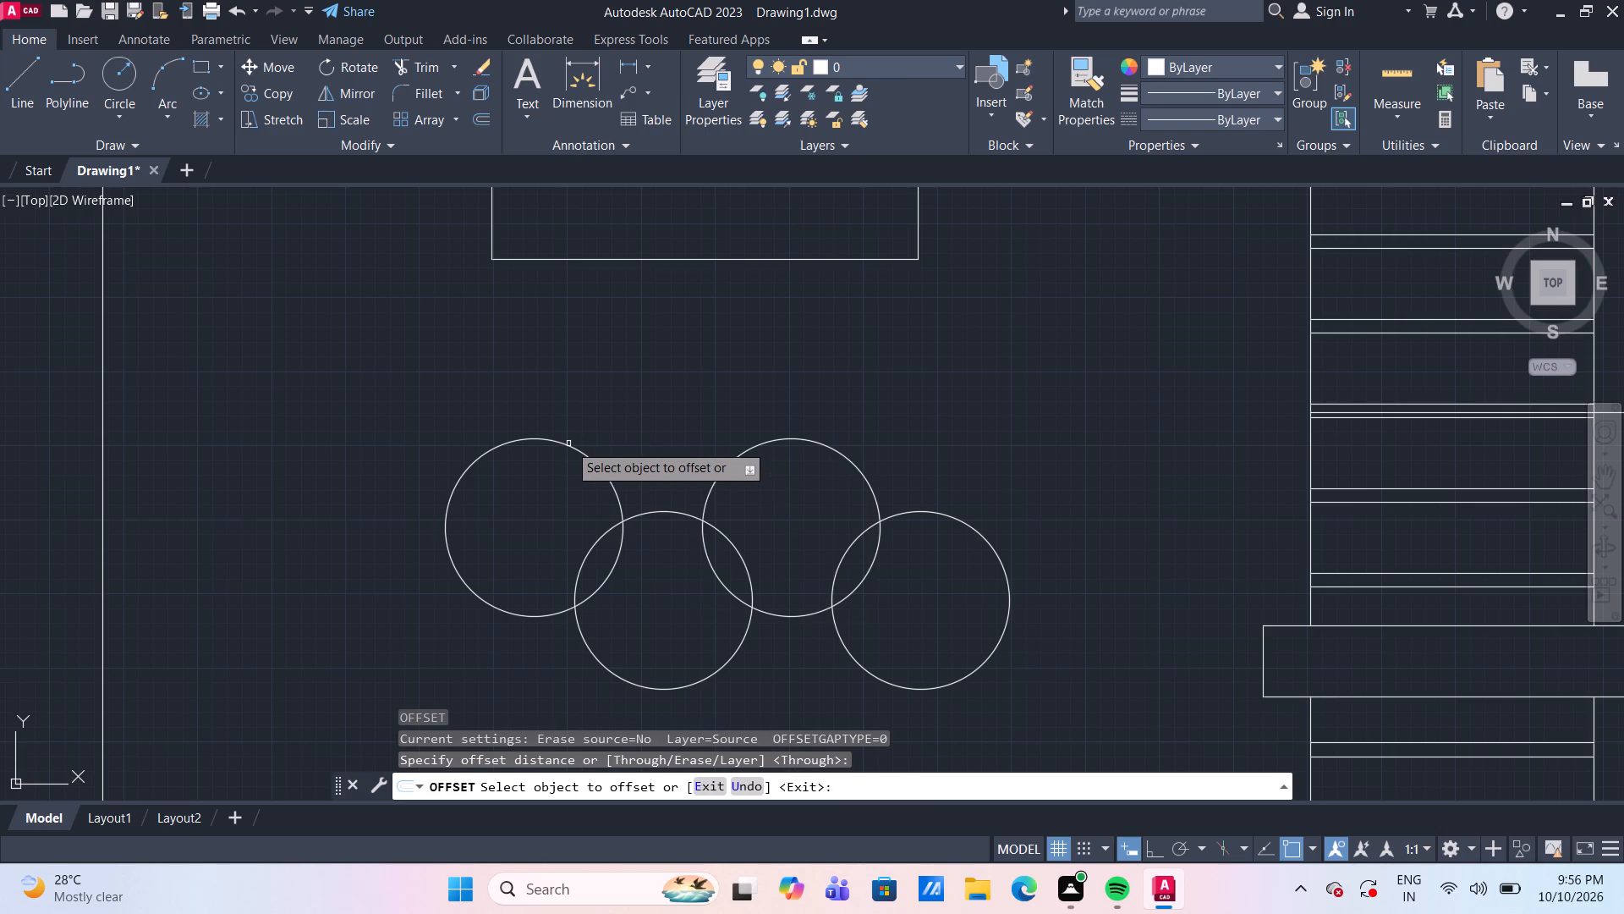
left_click(568, 443)
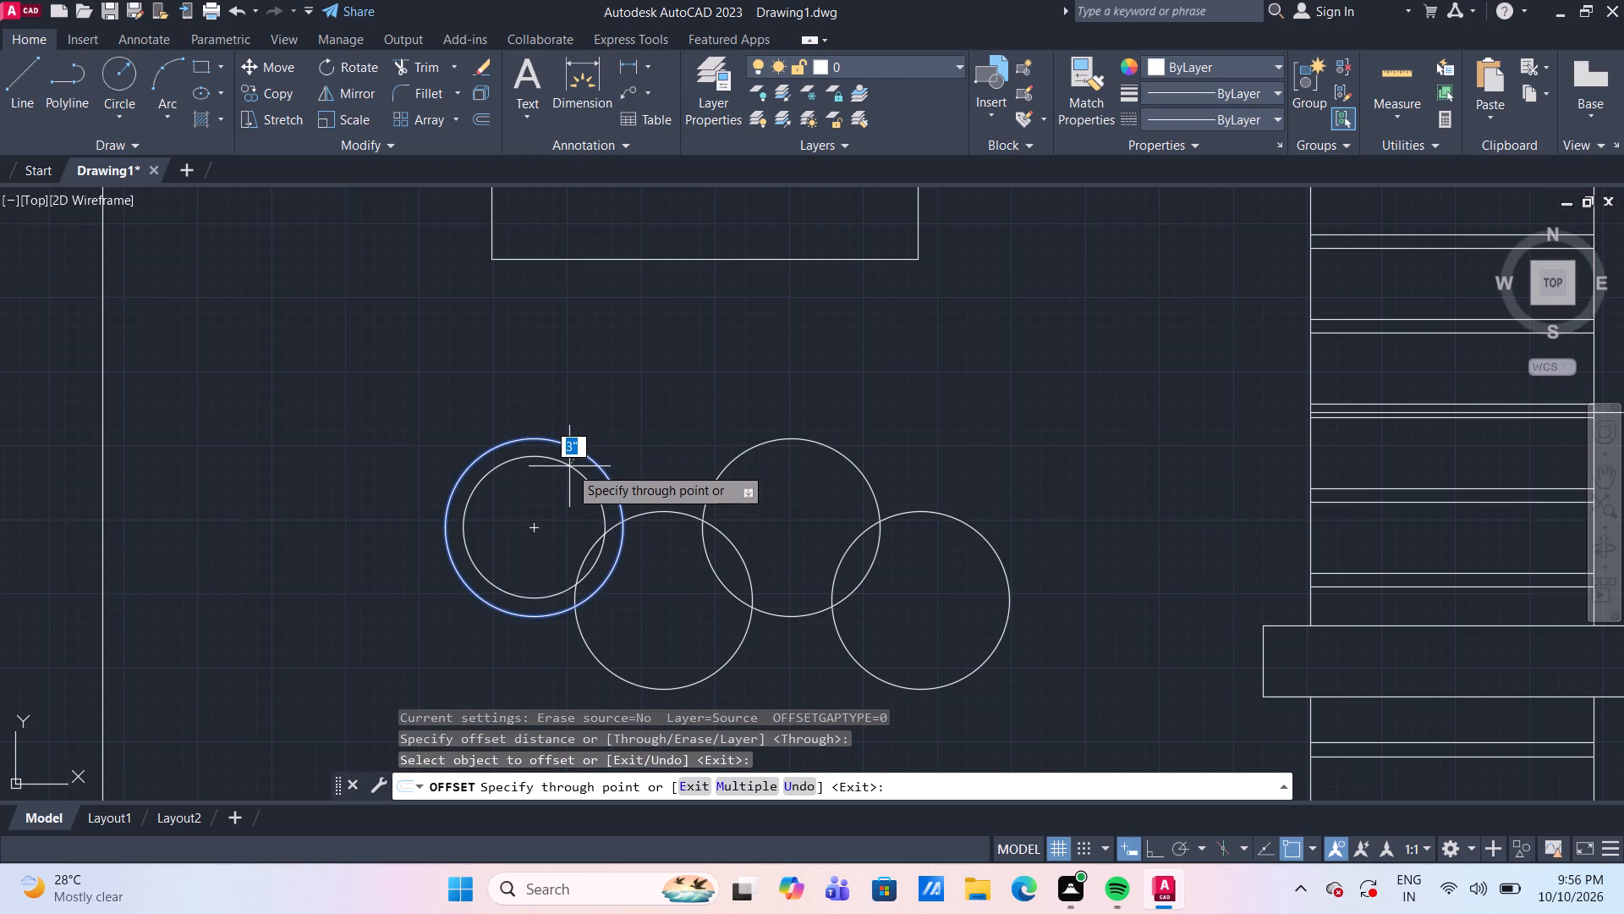
type("4\"")
key("Return")
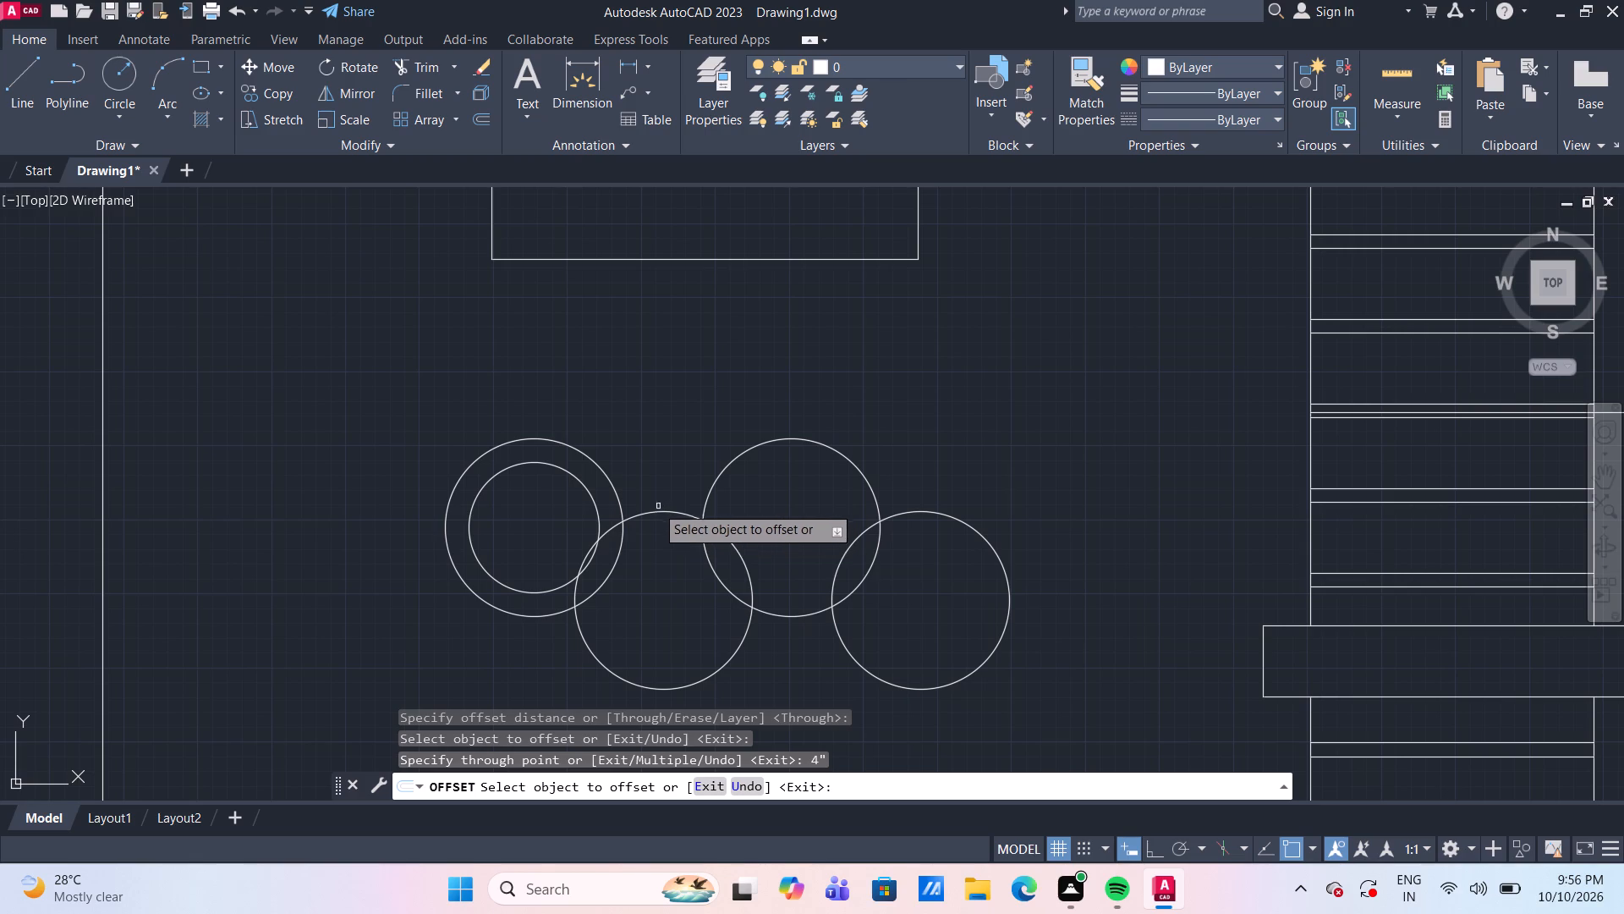
key("Escape")
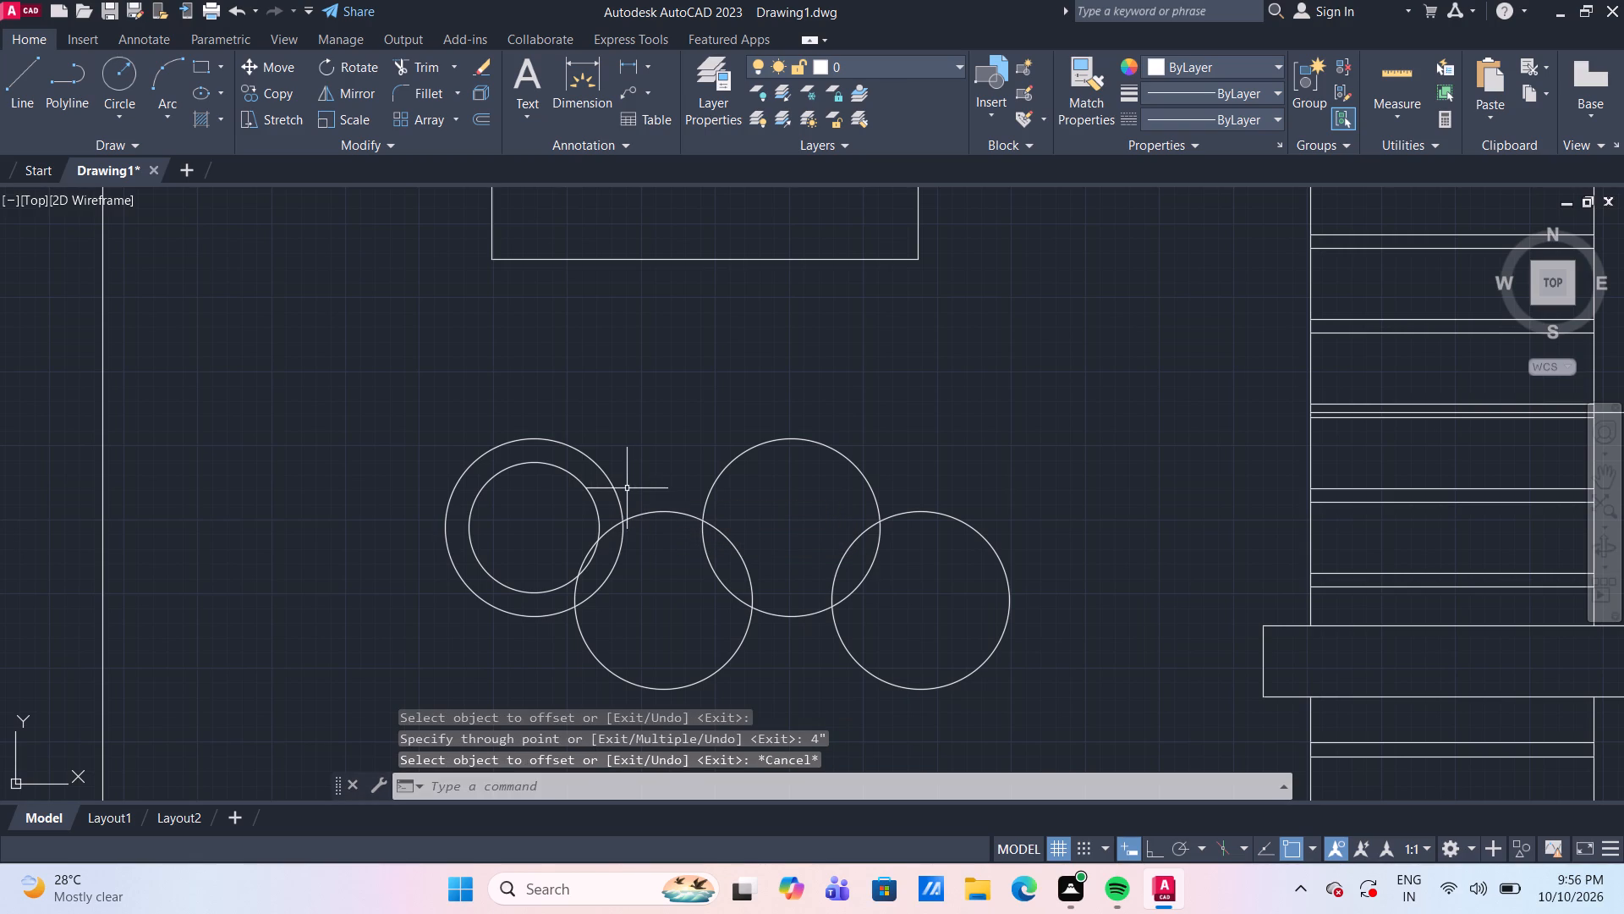
Offset the adjacent lower circle, second farthest from the lined strip, inward by 4".
type("o")
key("space")
key("space")
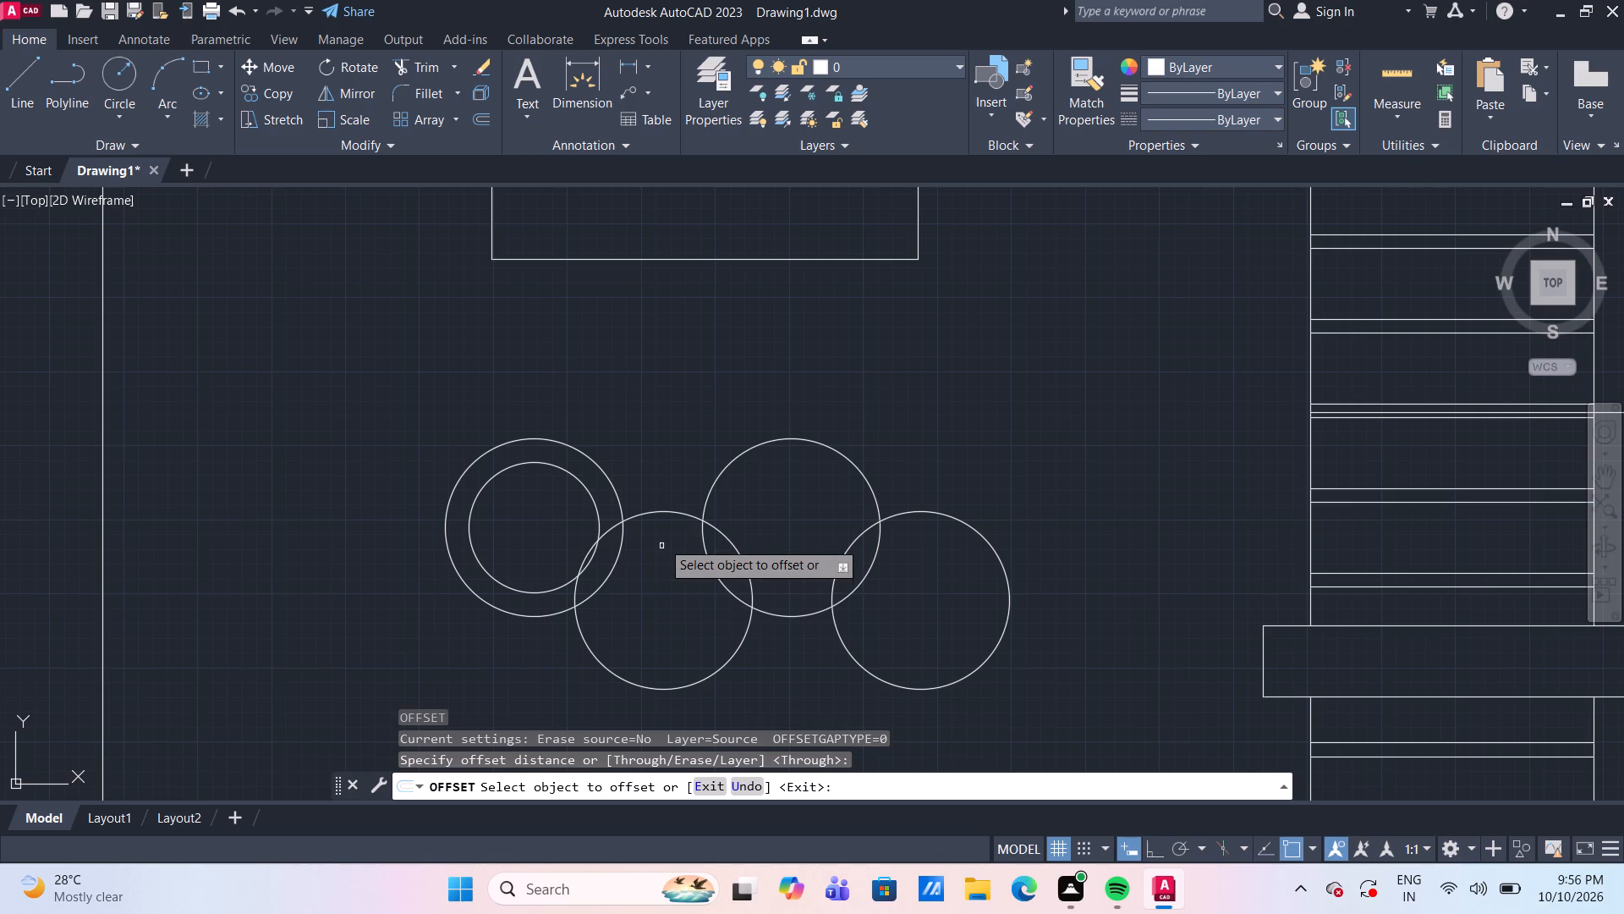
left_click(669, 512)
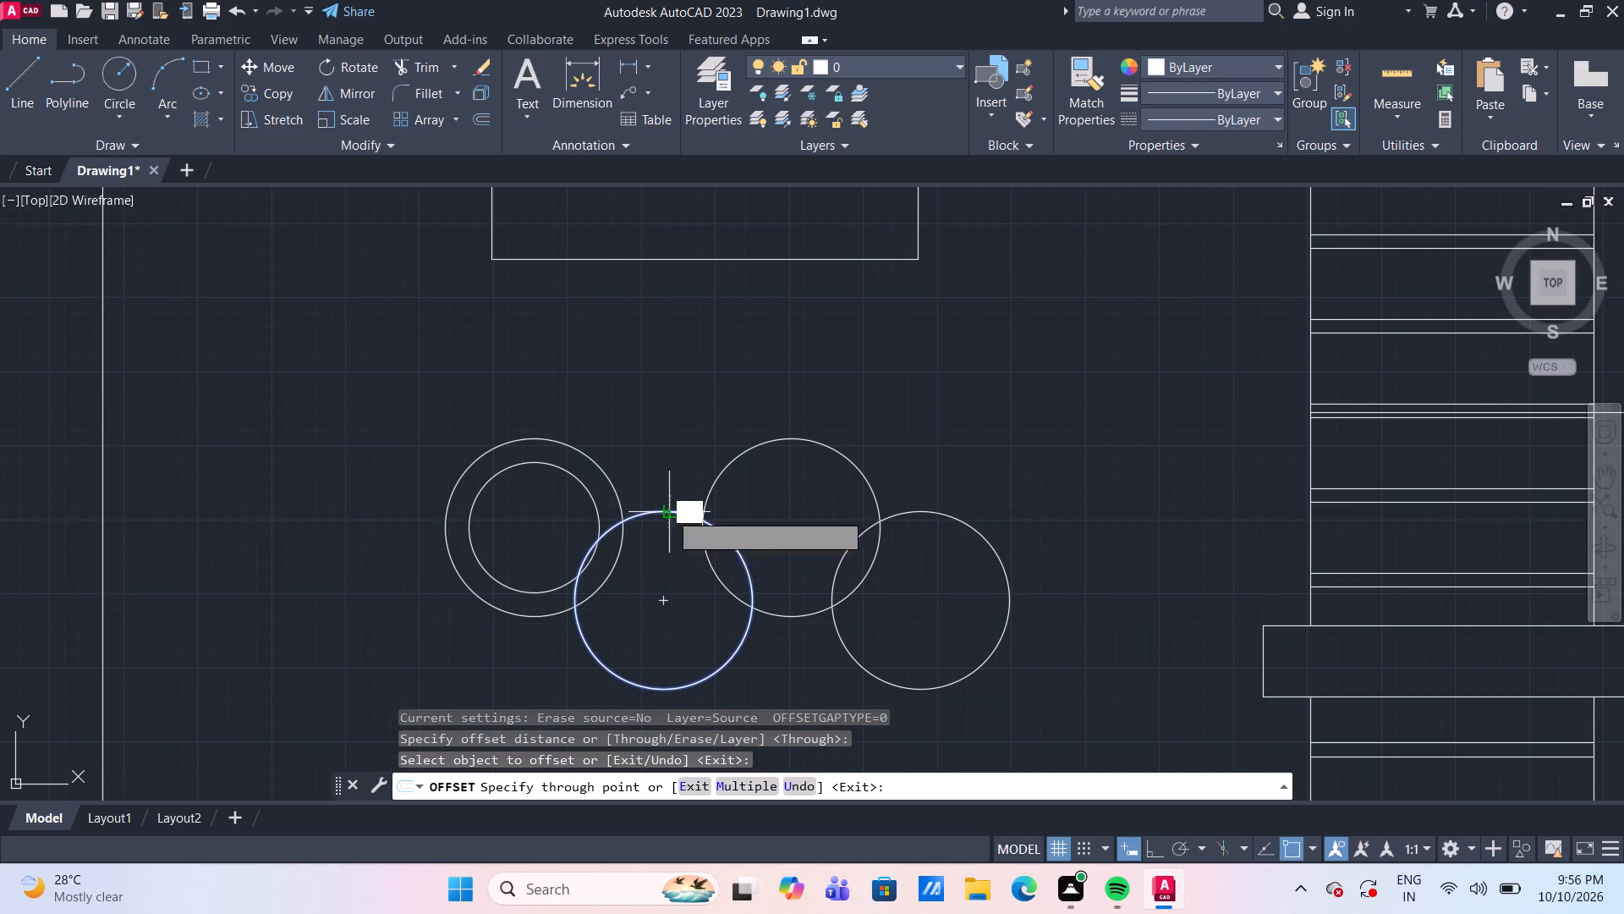
type("4\"")
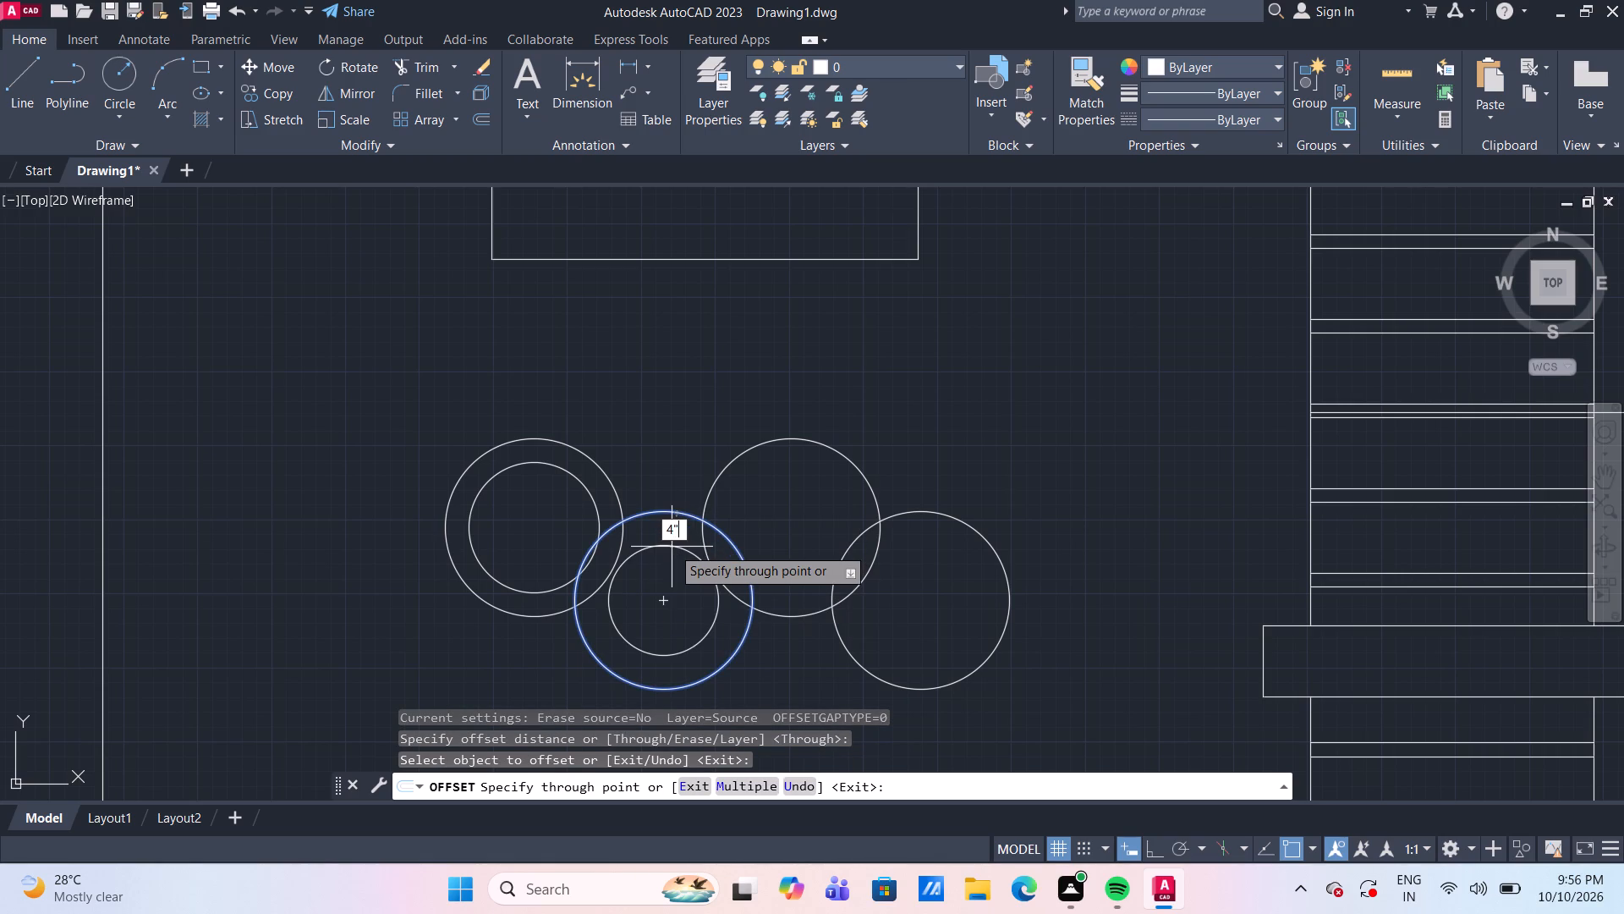
key("Return")
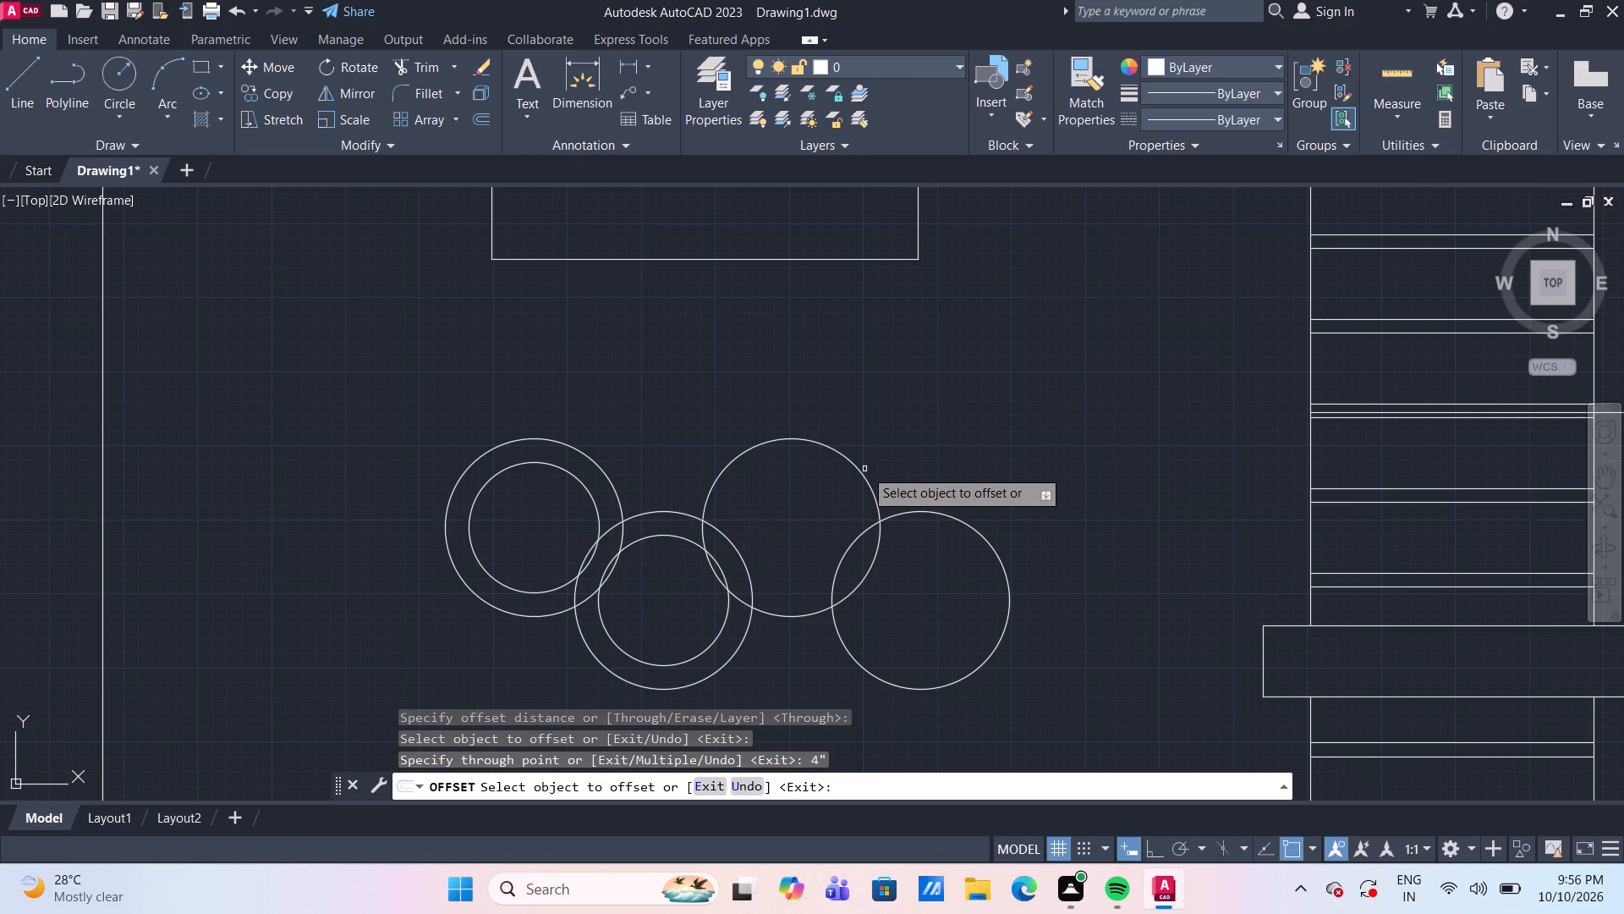
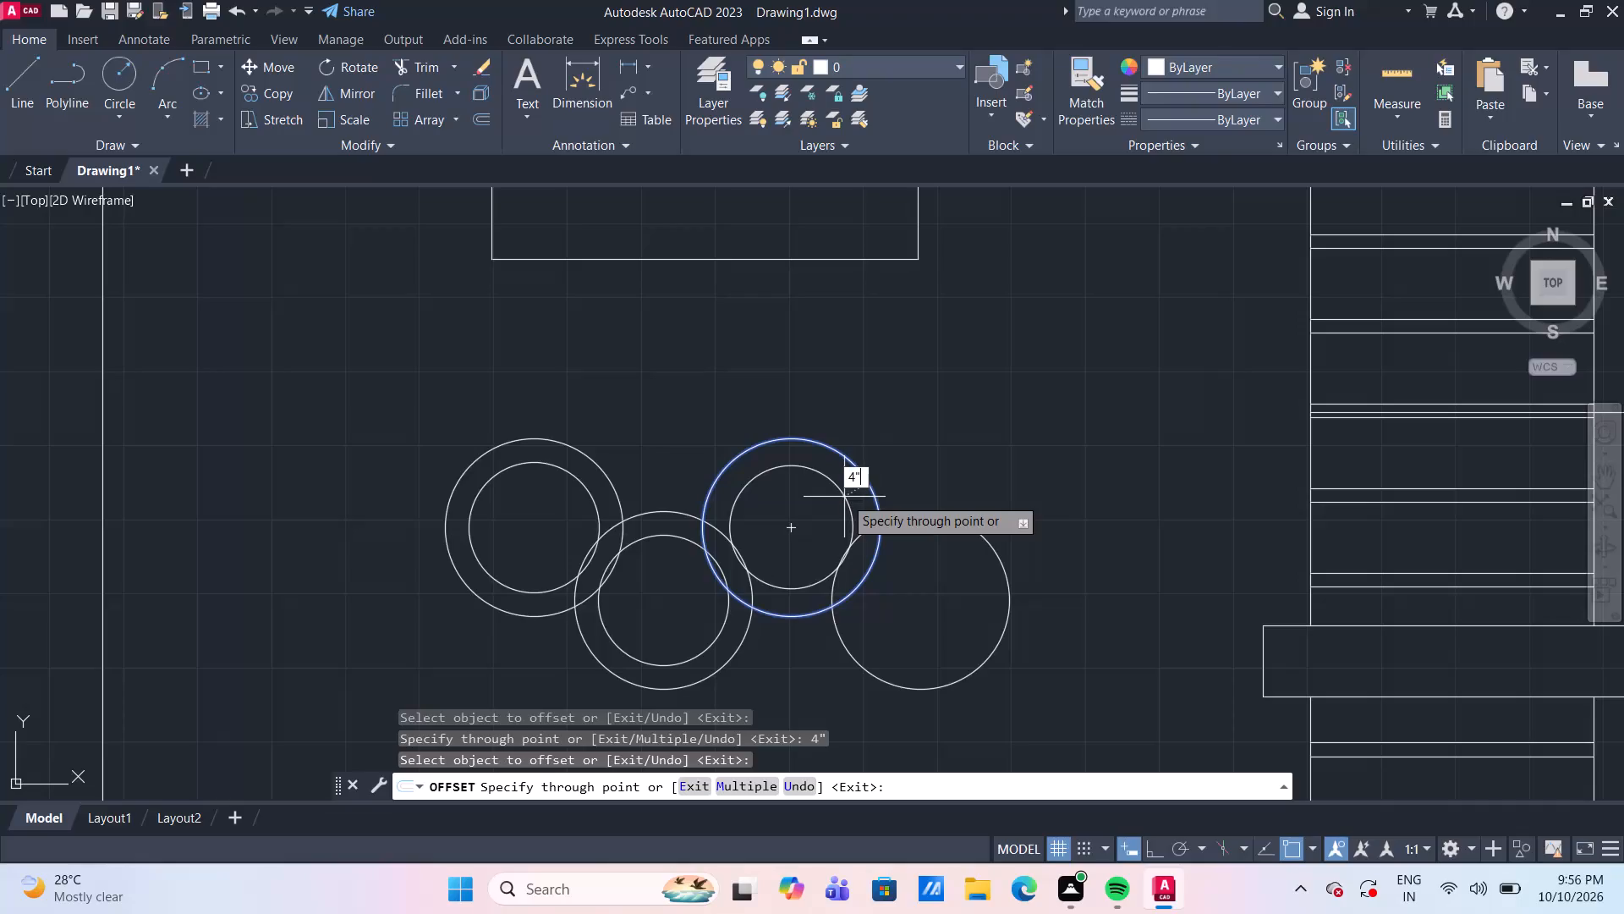
Offset the upper and lower circles nearest the lined strip inward by 4".
key("Return")
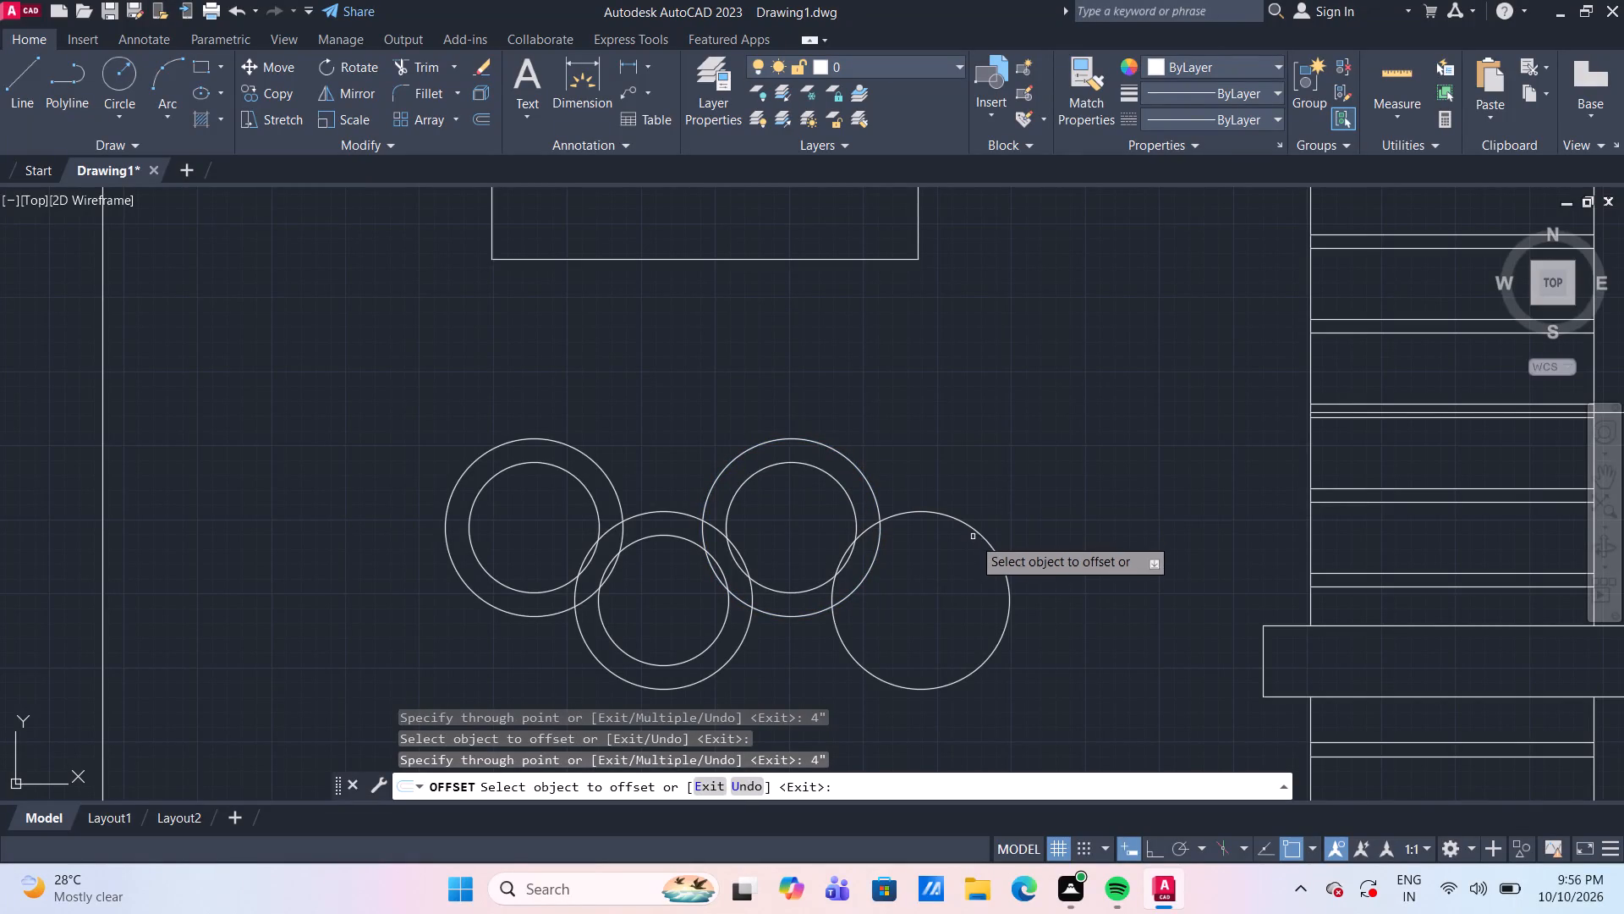
left_click_drag(983, 537, 975, 541)
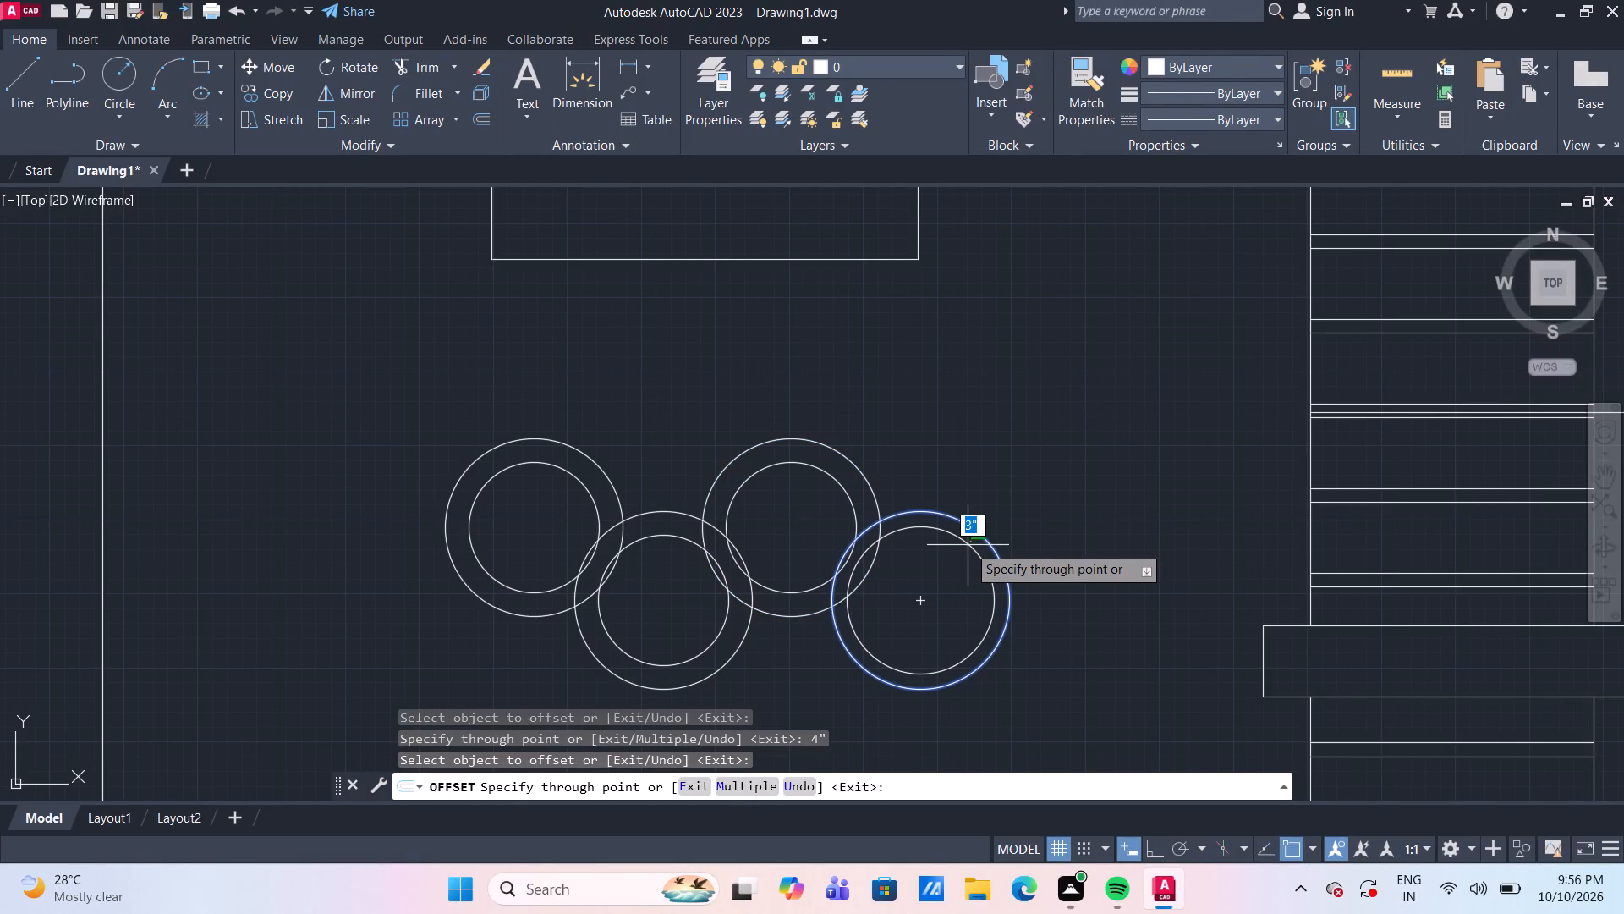
type("4\"")
key("Return")
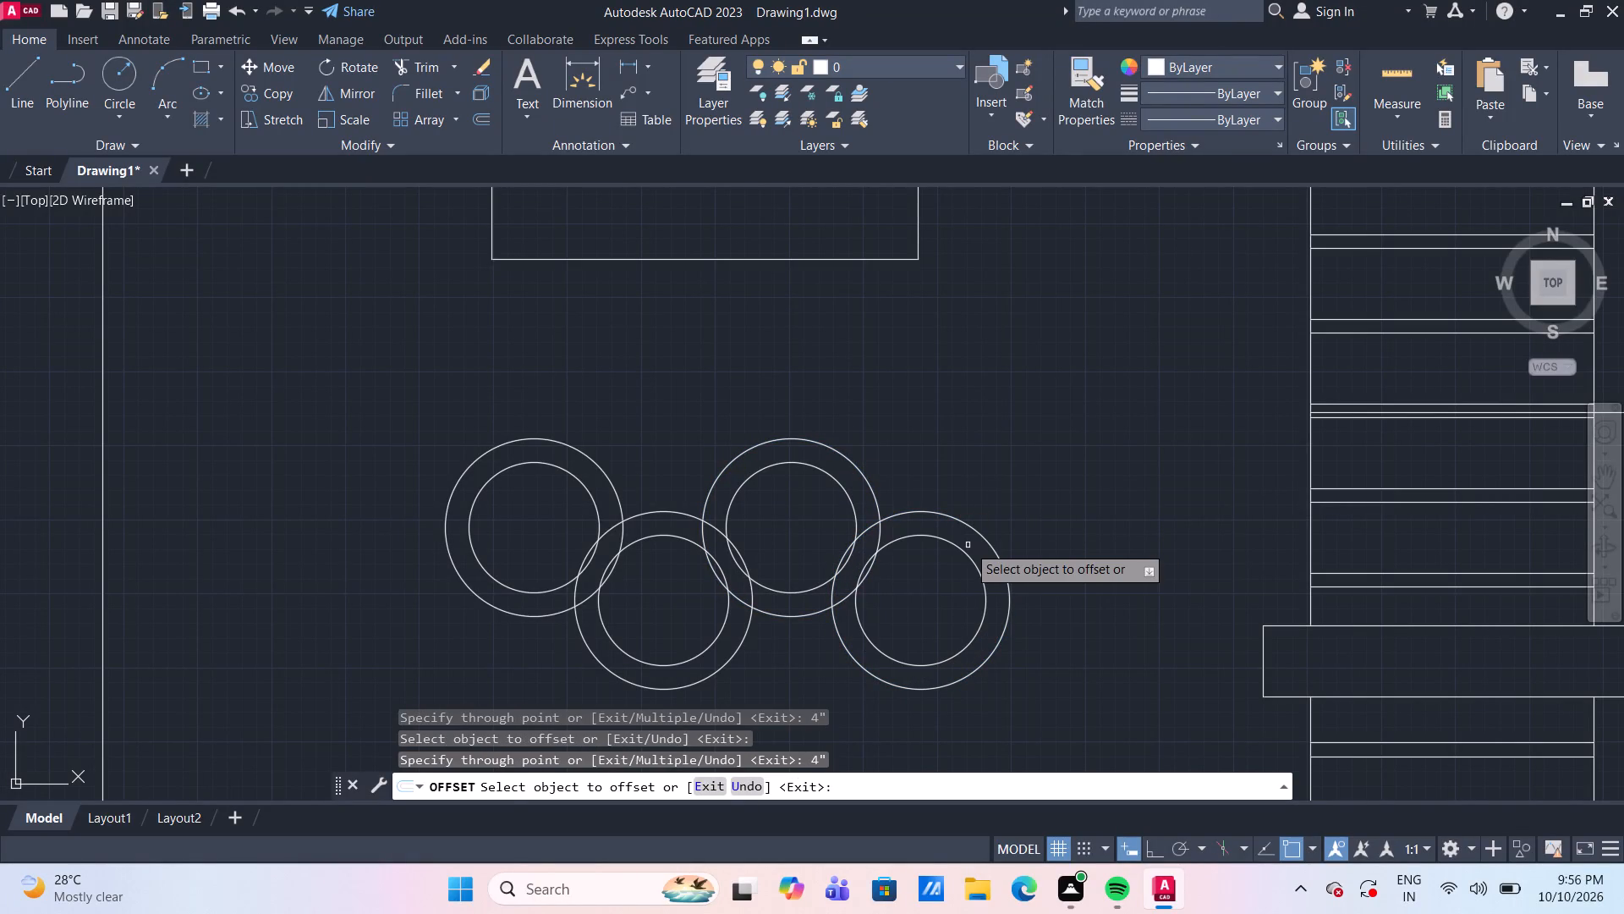
key("Escape")
Delete the four outer 1'3" radius circles, leaving only the inner 11" radius circle of each pair.
left_click(969, 526)
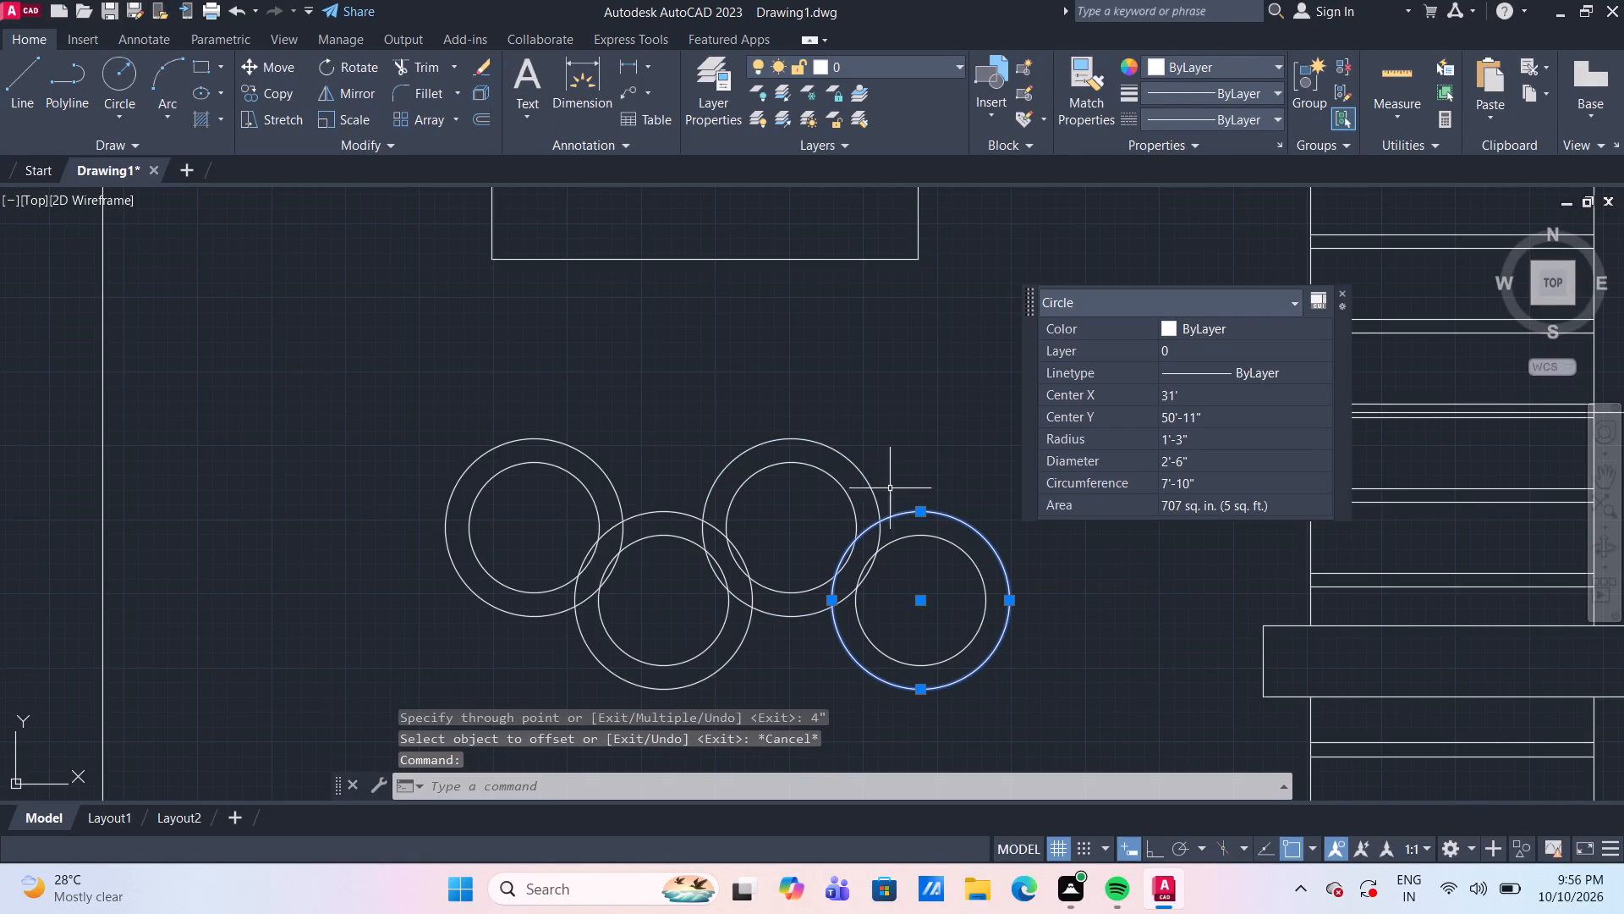
left_click(824, 449)
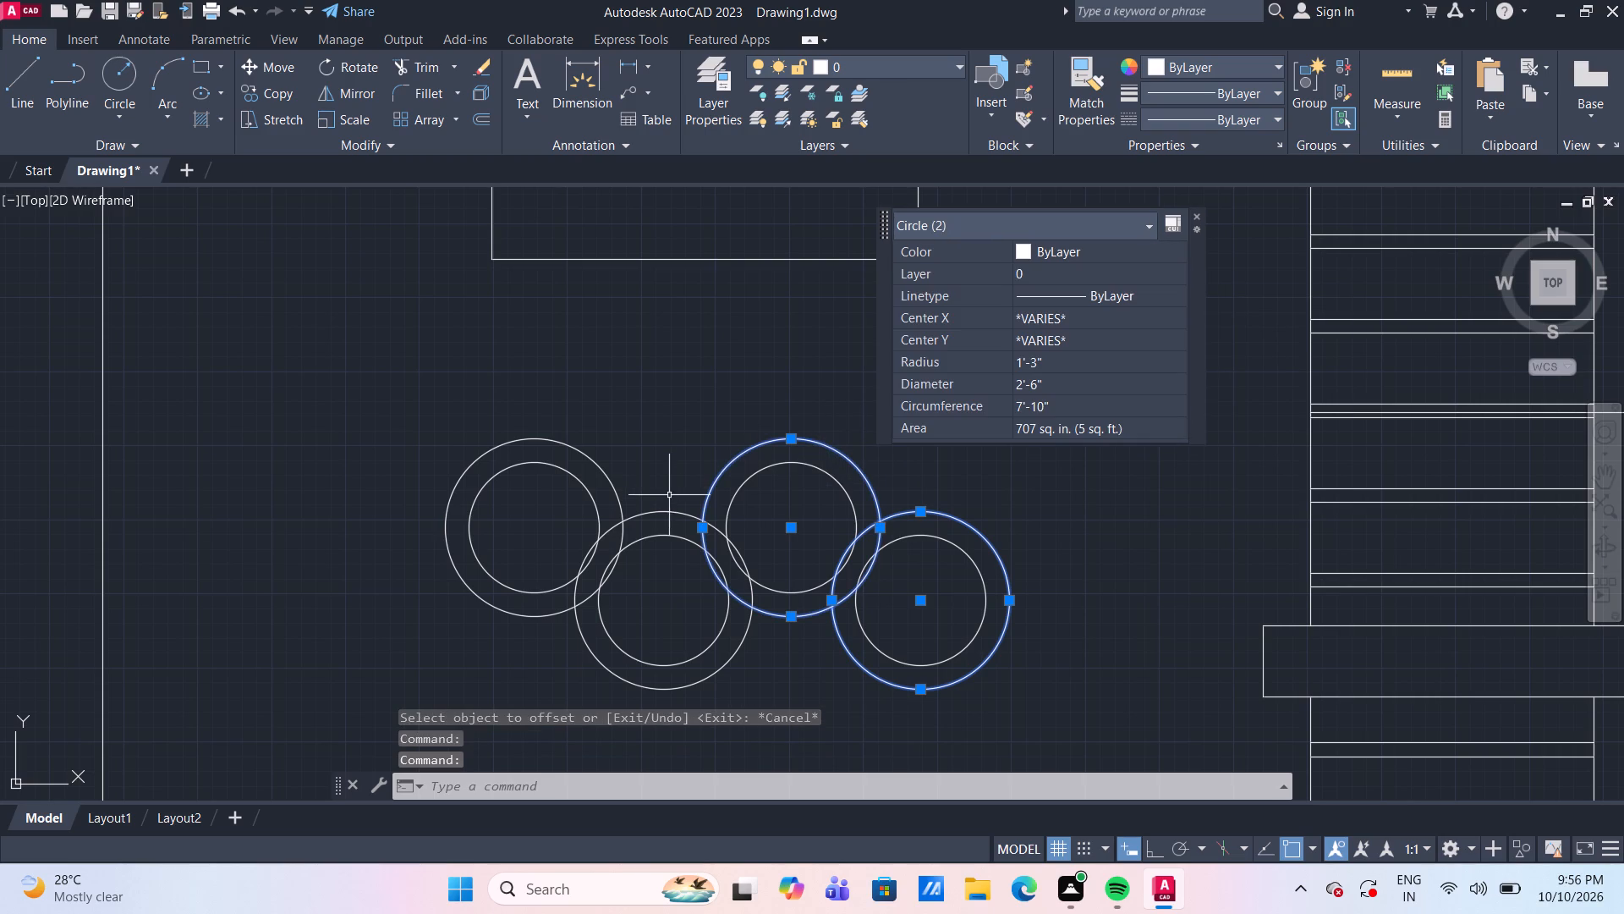
left_click(669, 506)
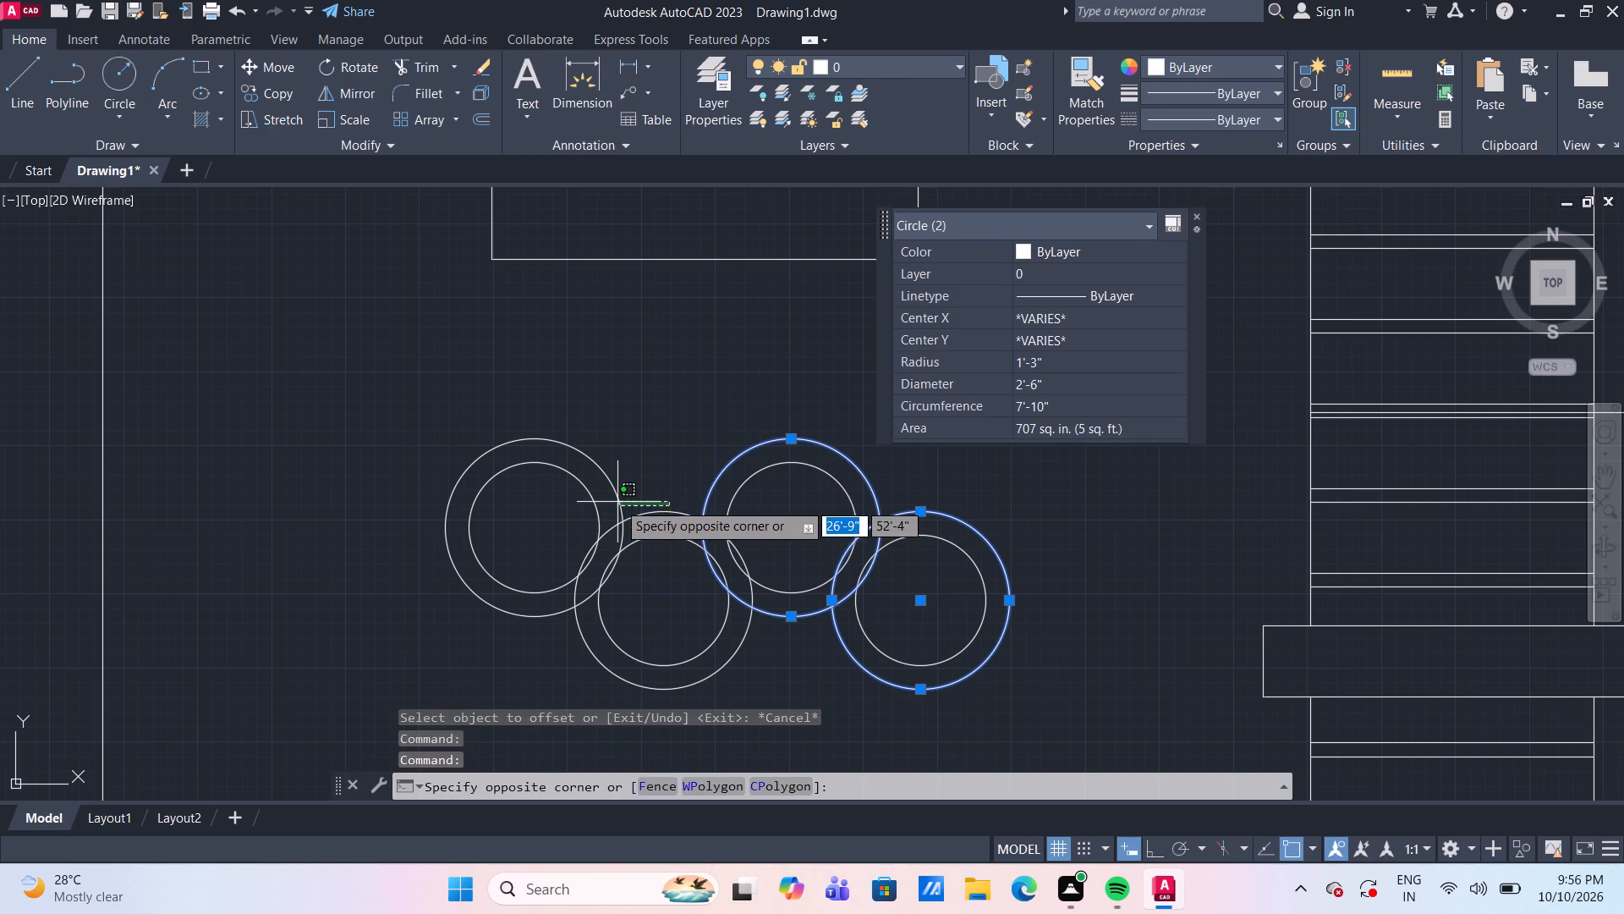
left_click(611, 496)
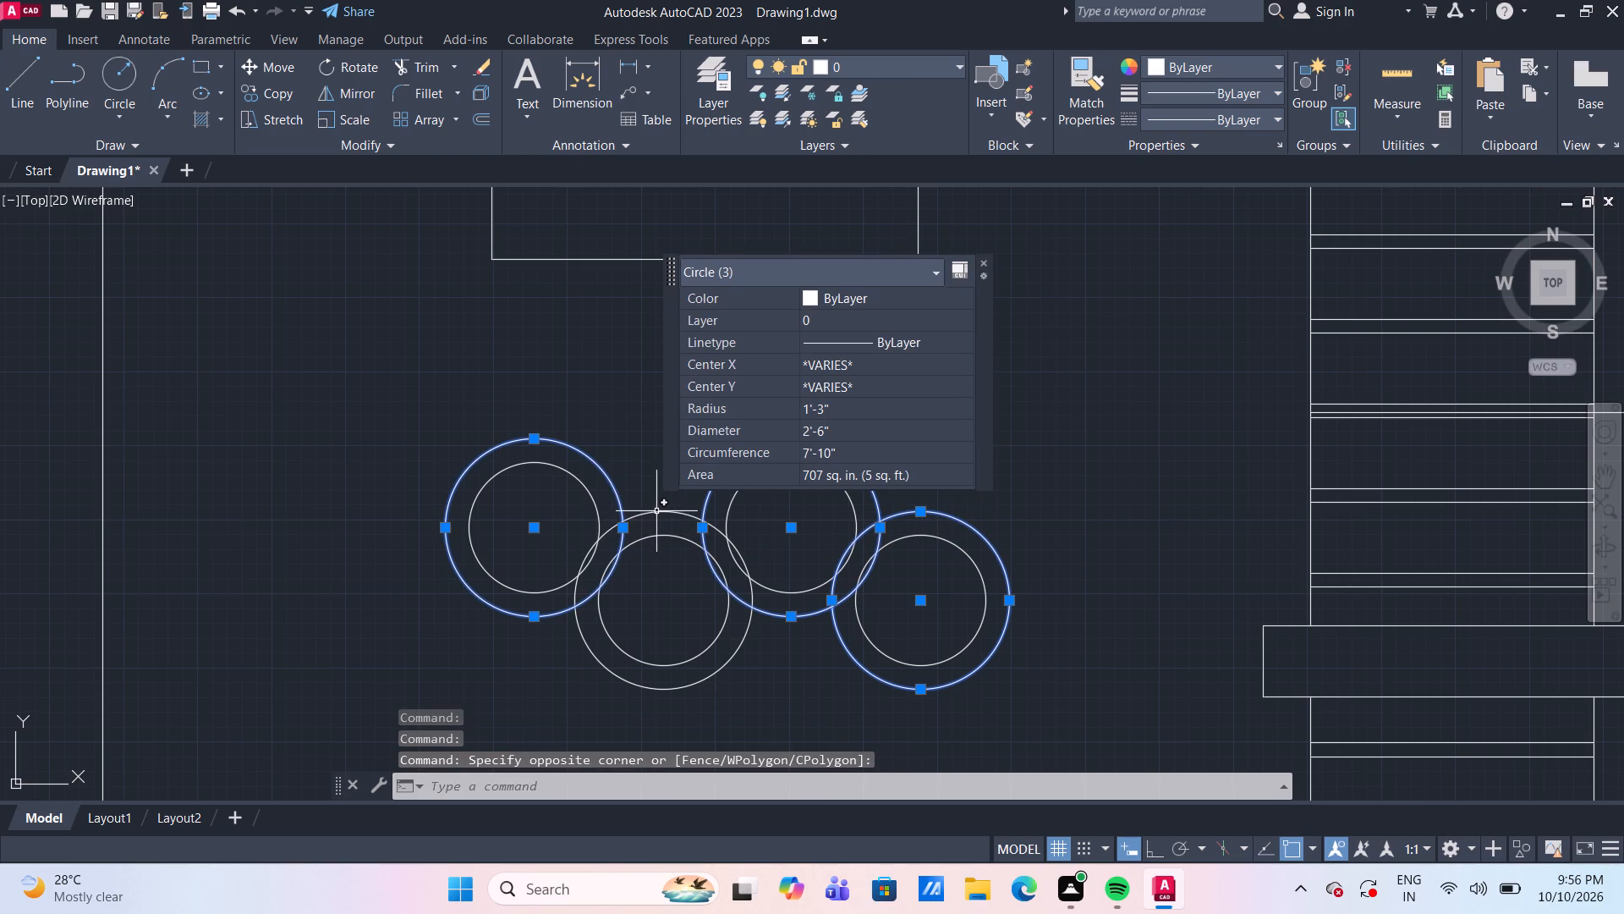
left_click_drag(656, 512, 650, 502)
key("Delete")
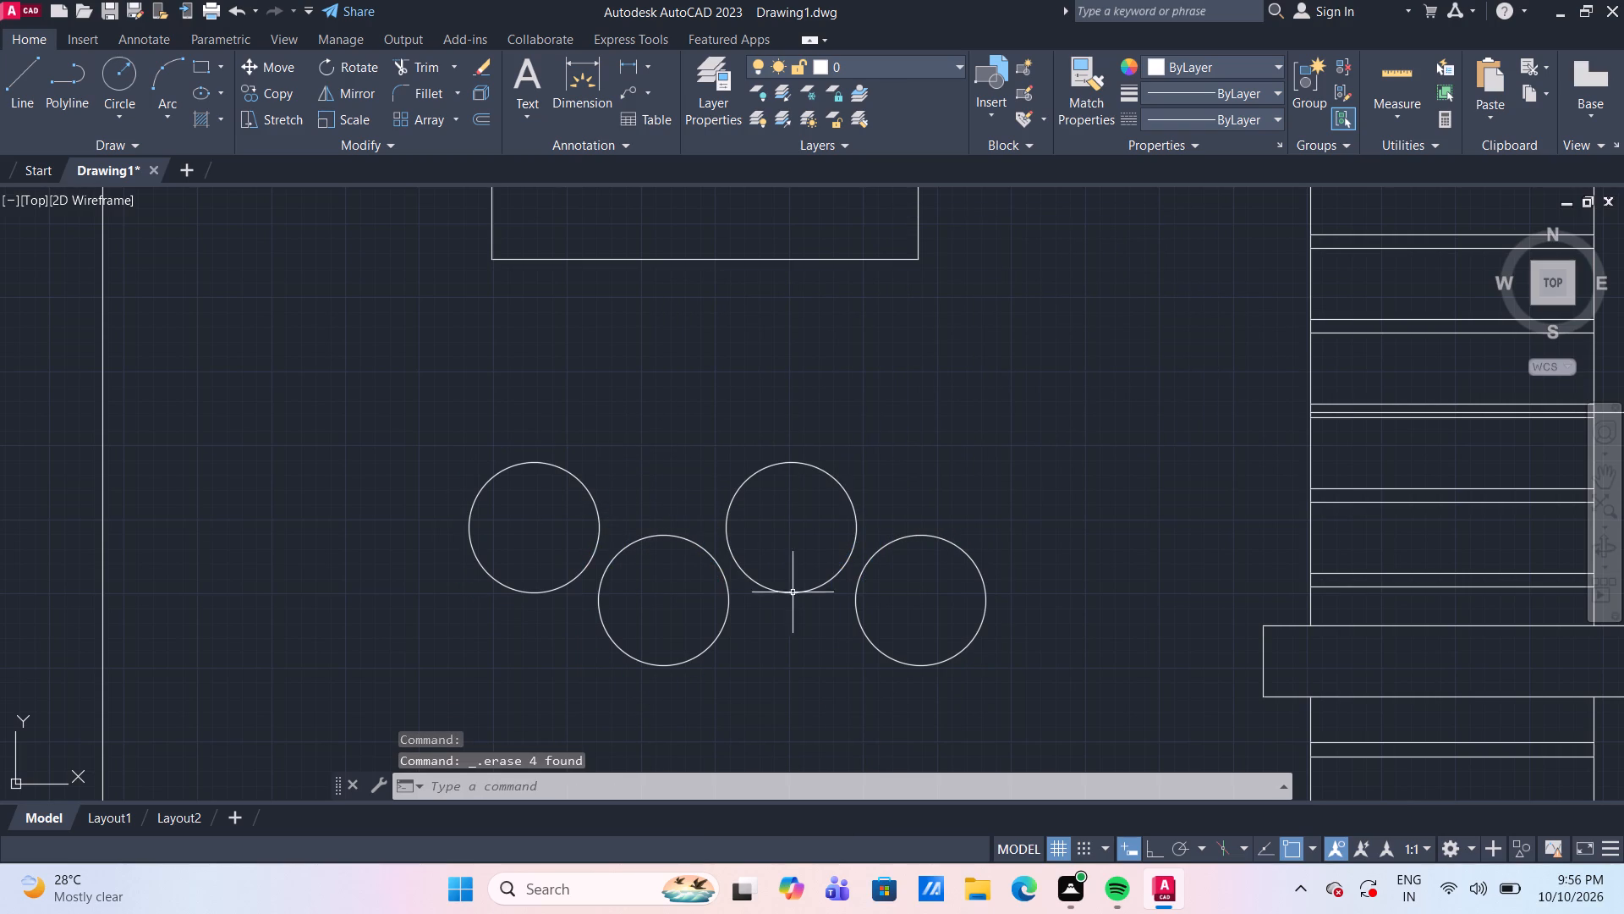
Move the upper circle farthest from the lined strip about 11" toward the strip, overlapping the adjacent lower circle.
left_click(590, 557)
type("m")
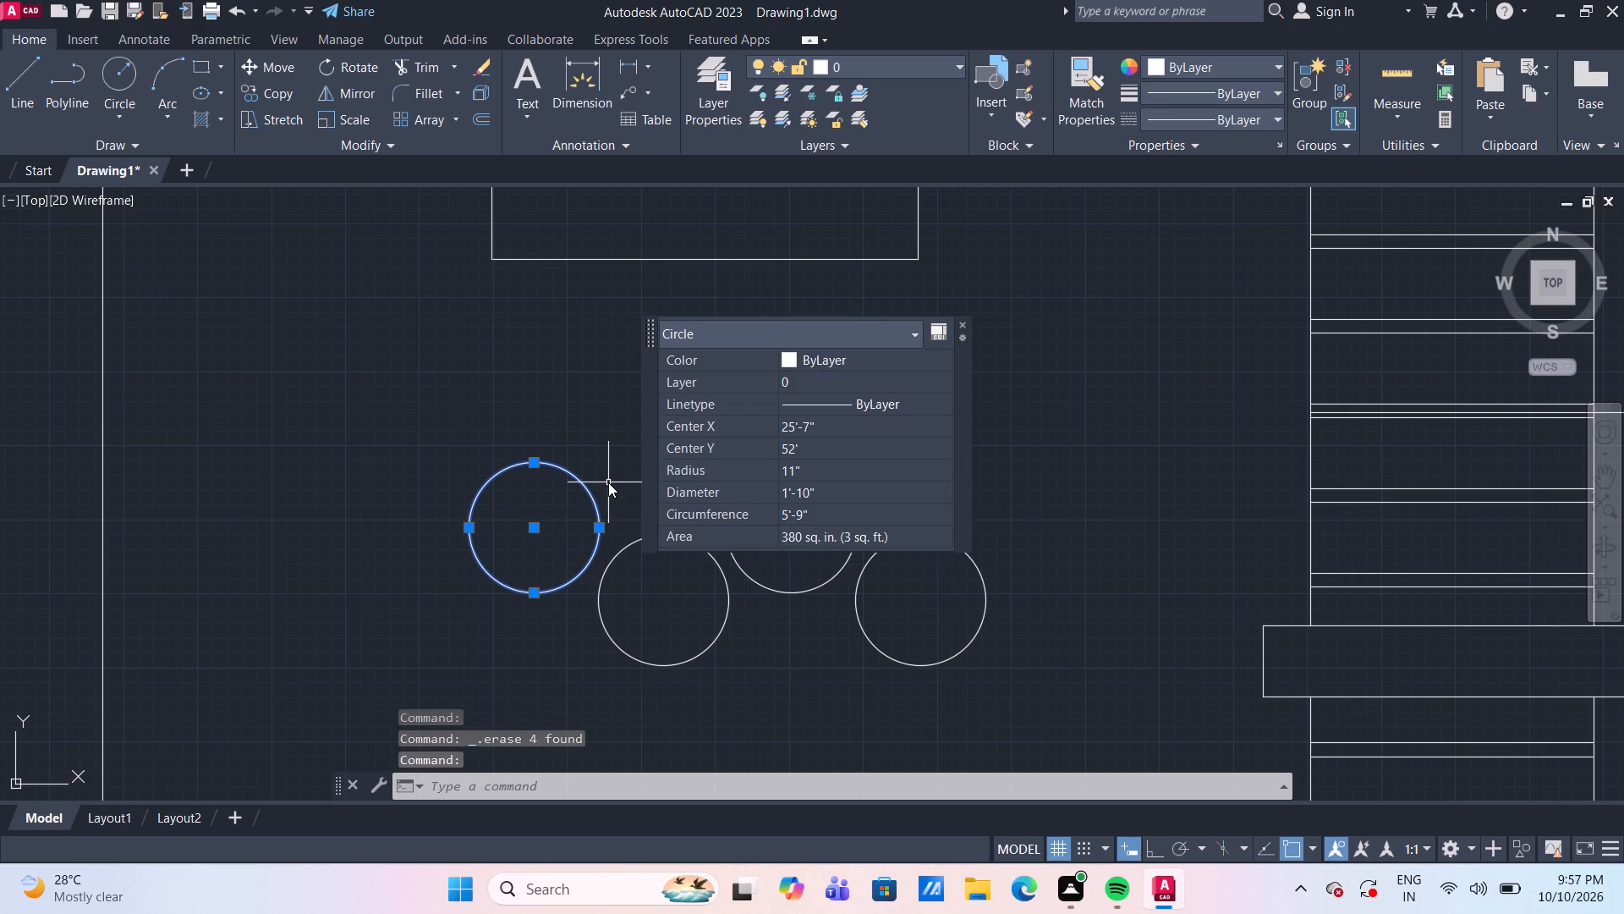
key("space")
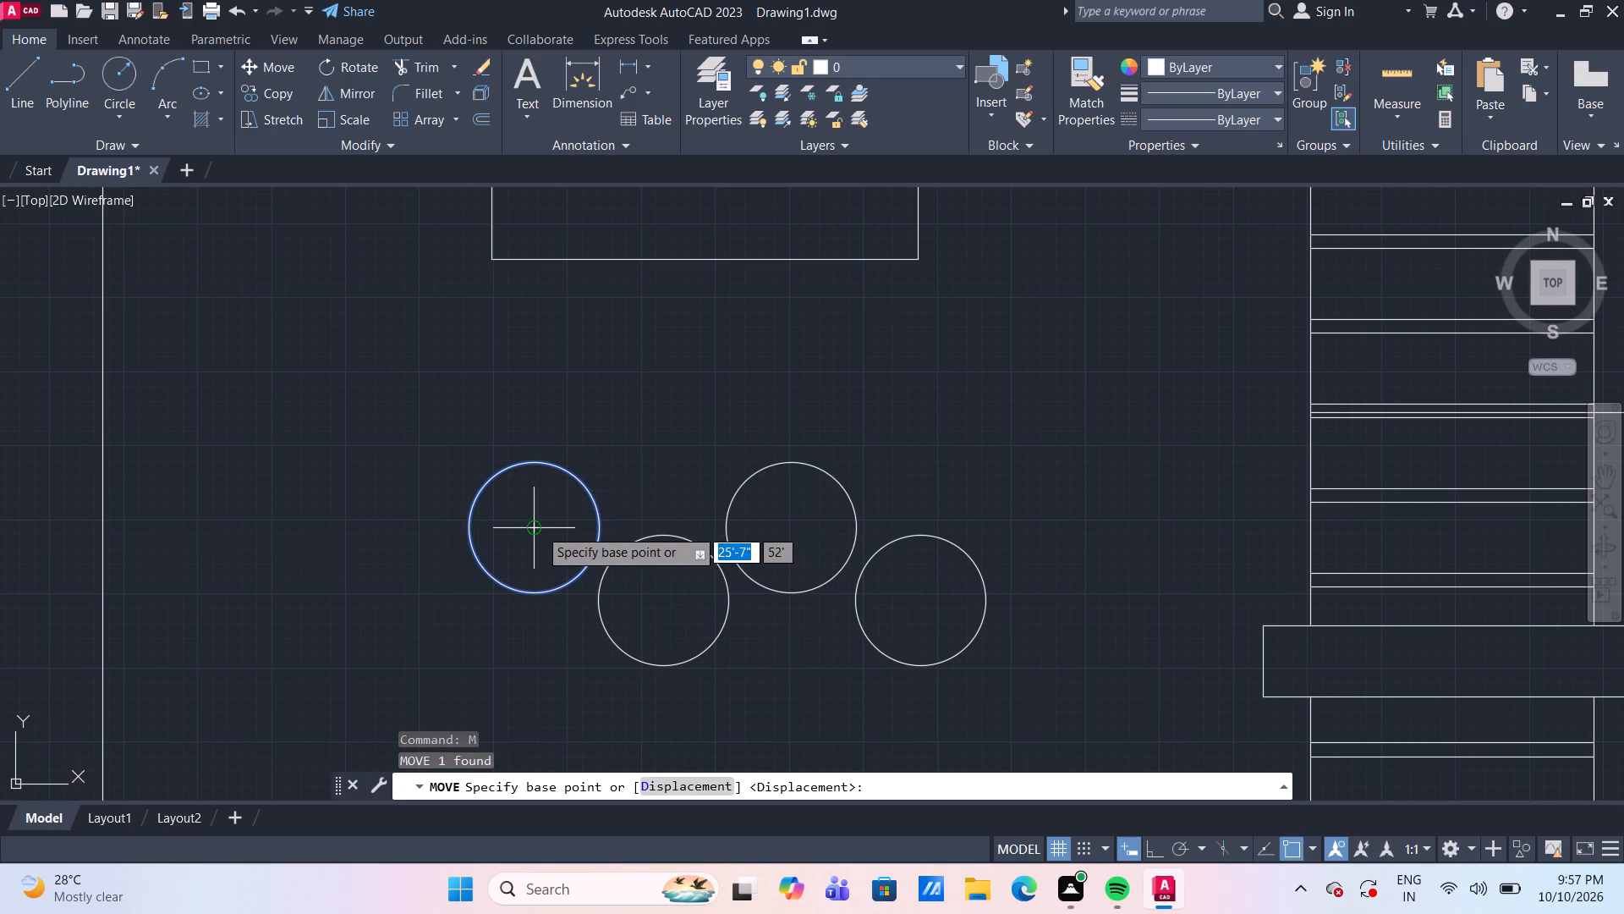
left_click(539, 528)
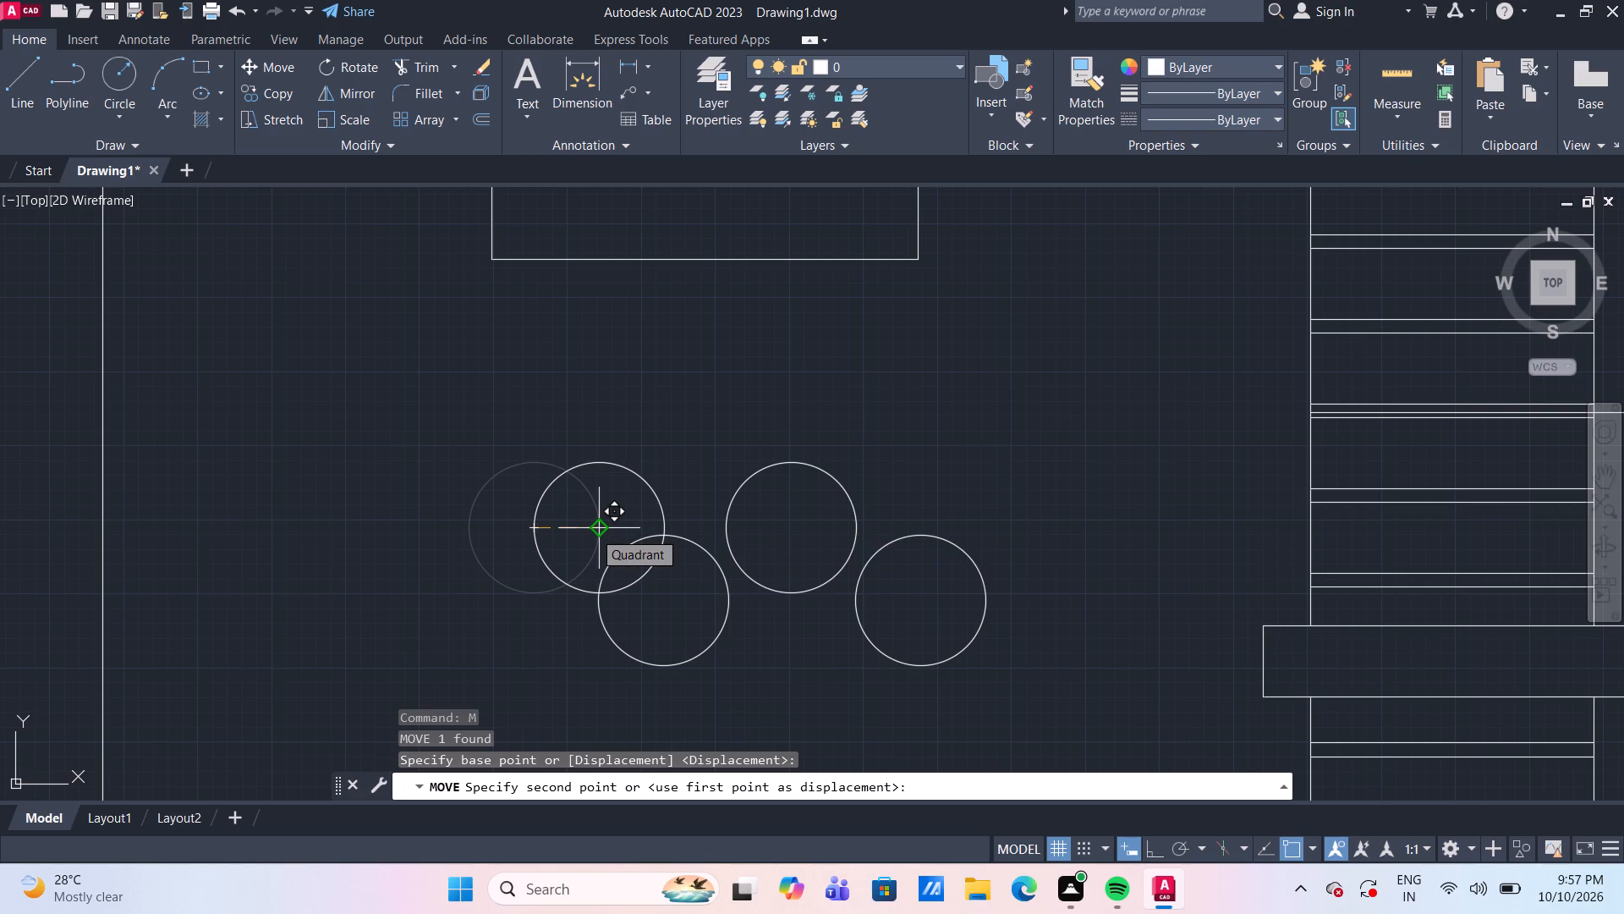
left_click(593, 531)
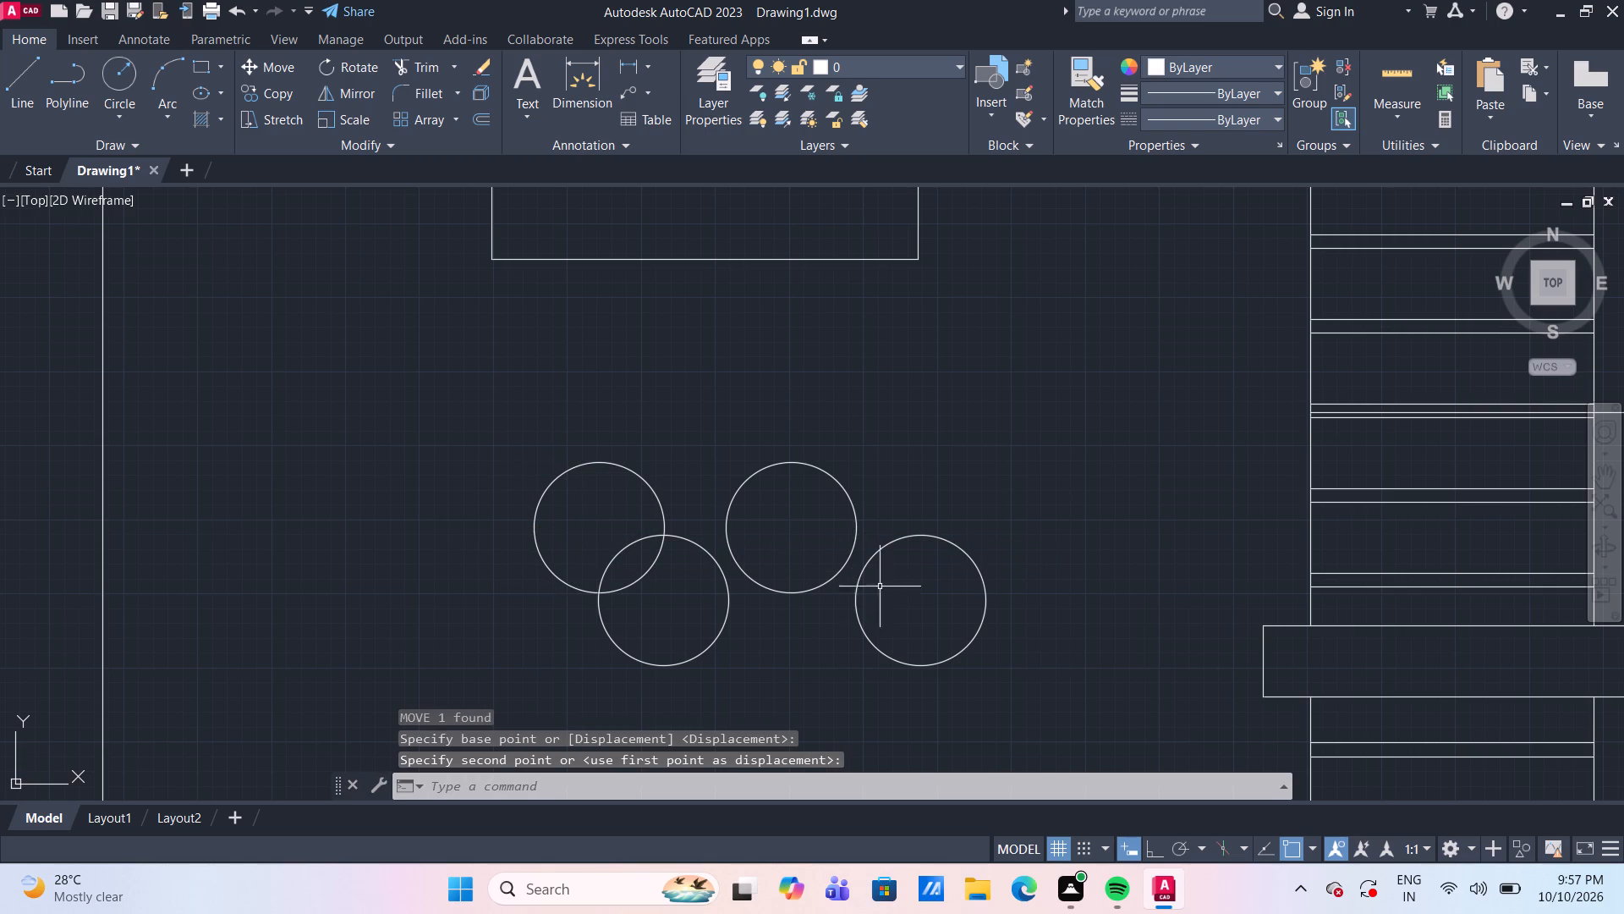
Turn Ortho on and move the lower circle nearest the lined strip about 10" horizontally toward the other circles.
left_click(1155, 844)
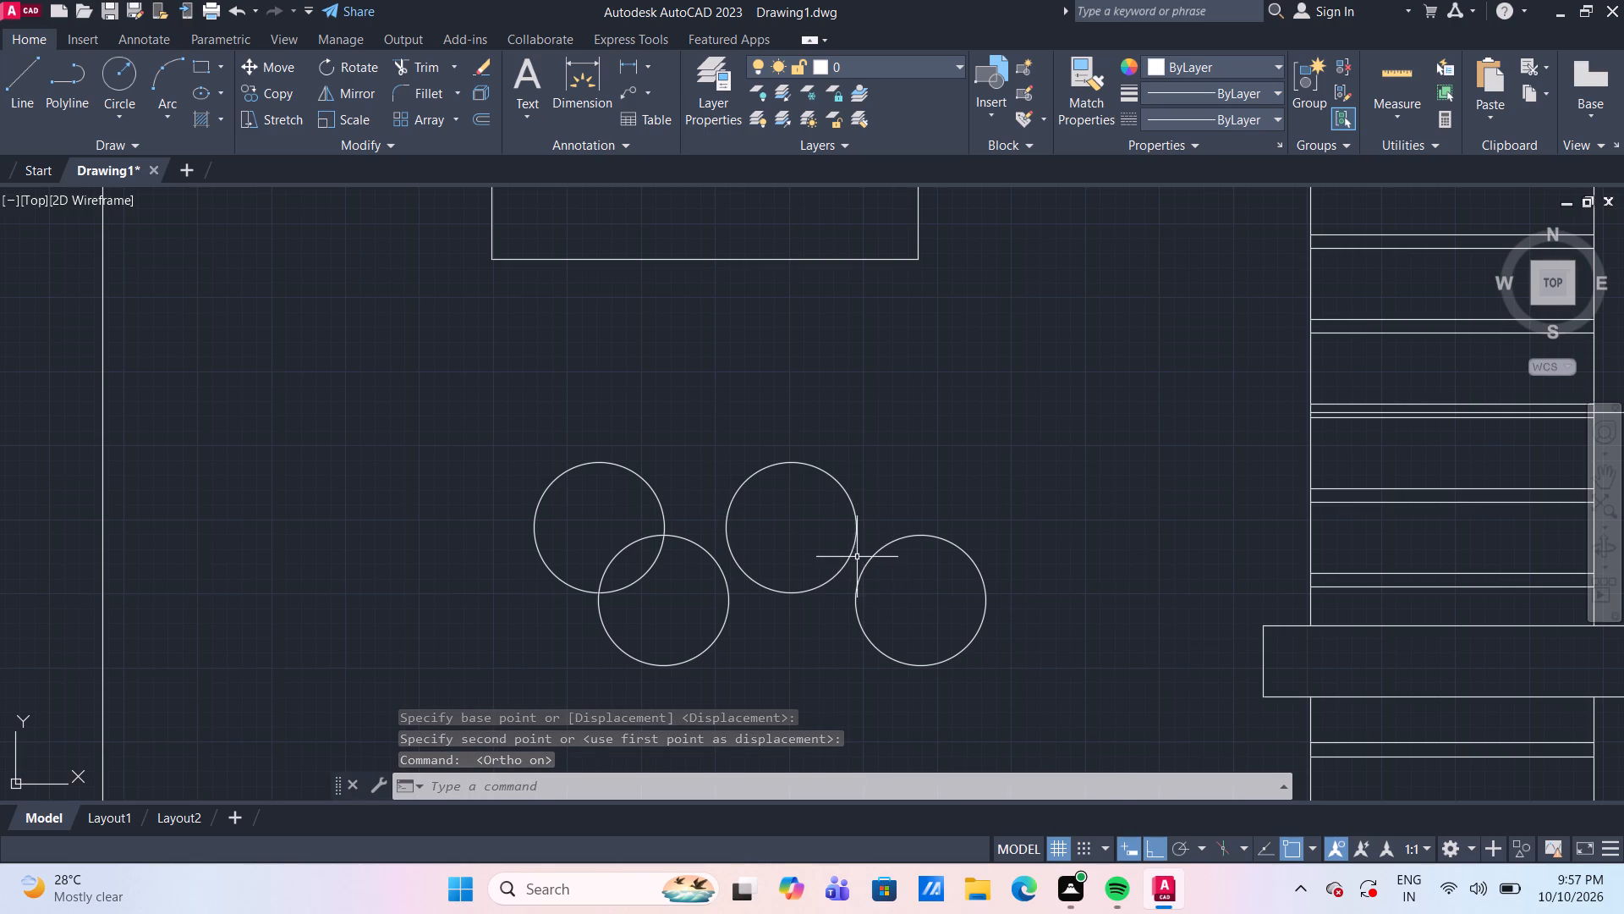
left_click_drag(892, 616, 874, 612)
left_click(838, 614)
key("m")
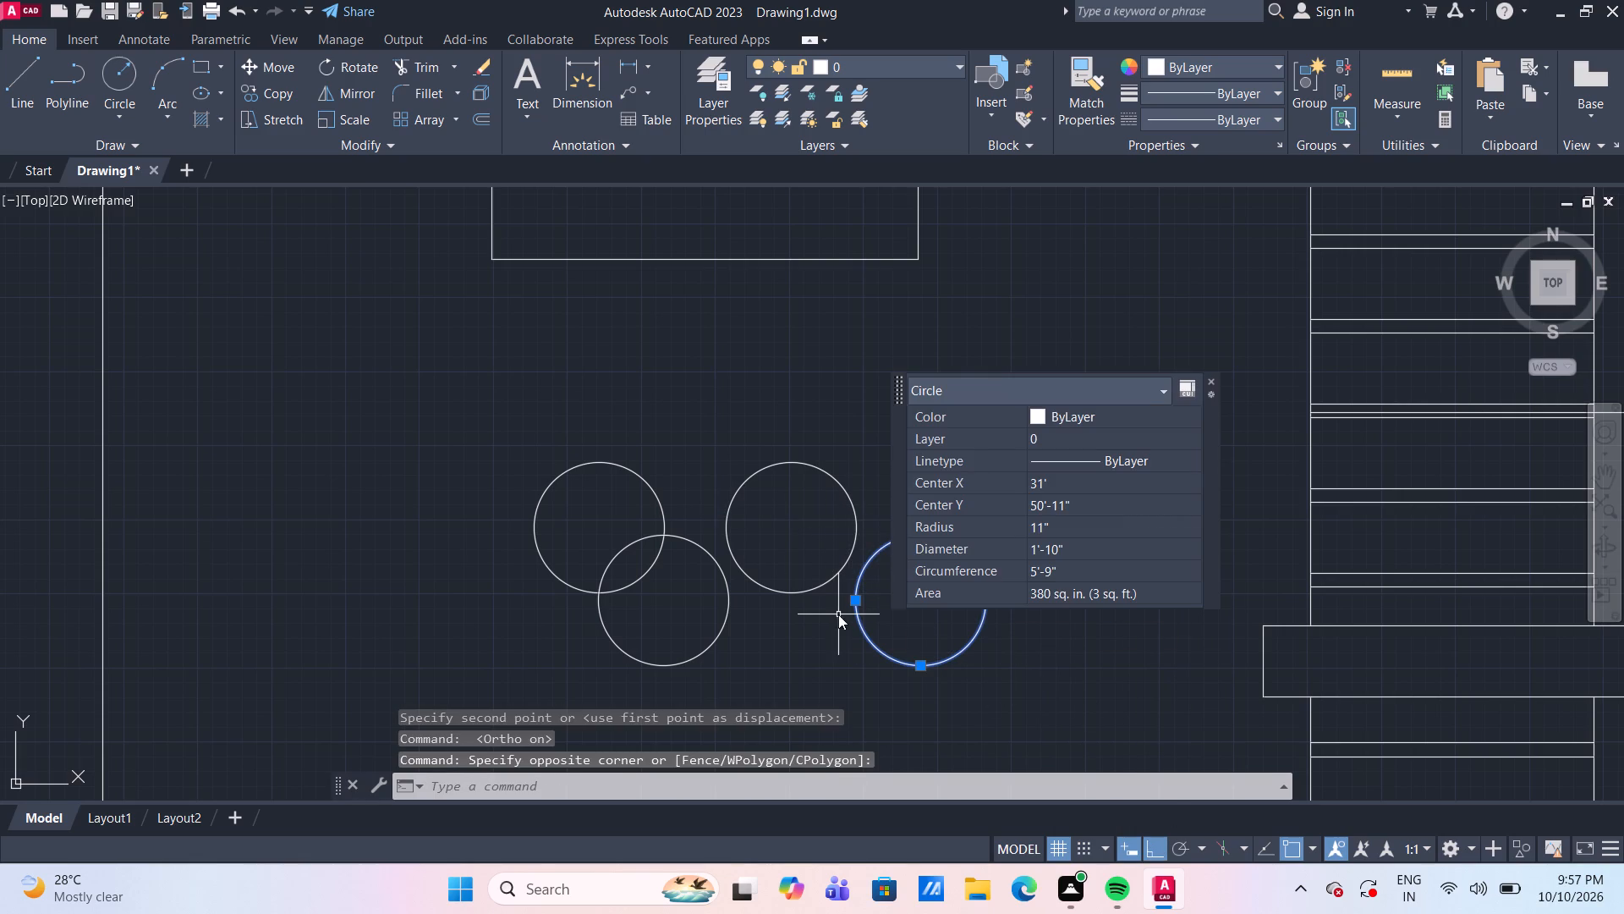
key("space")
left_click(855, 608)
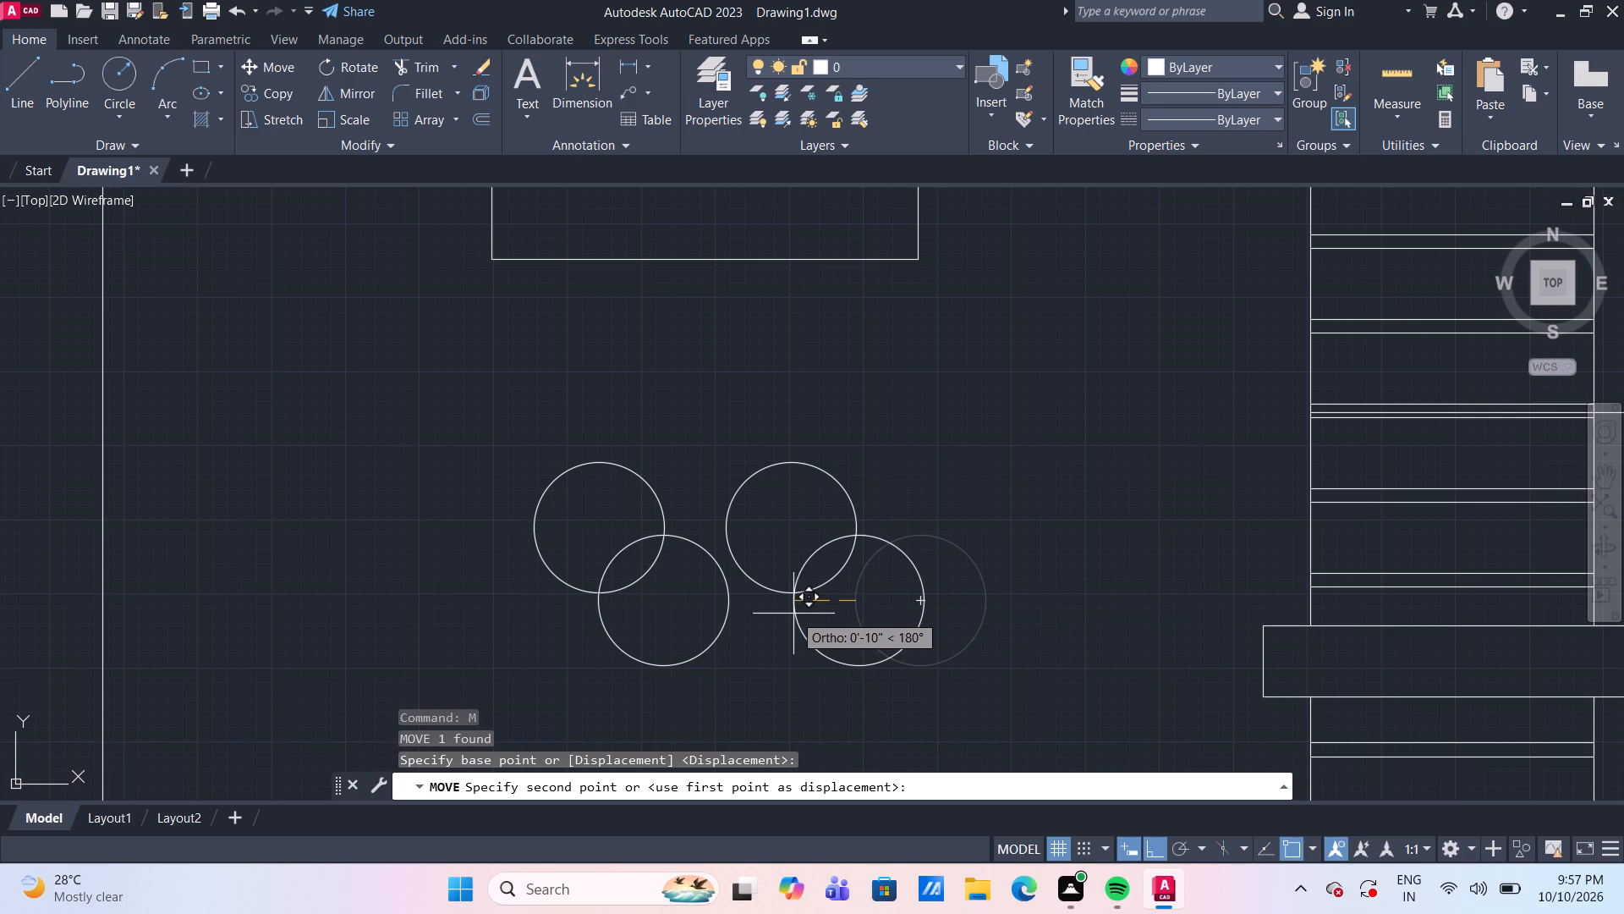
left_click(793, 614)
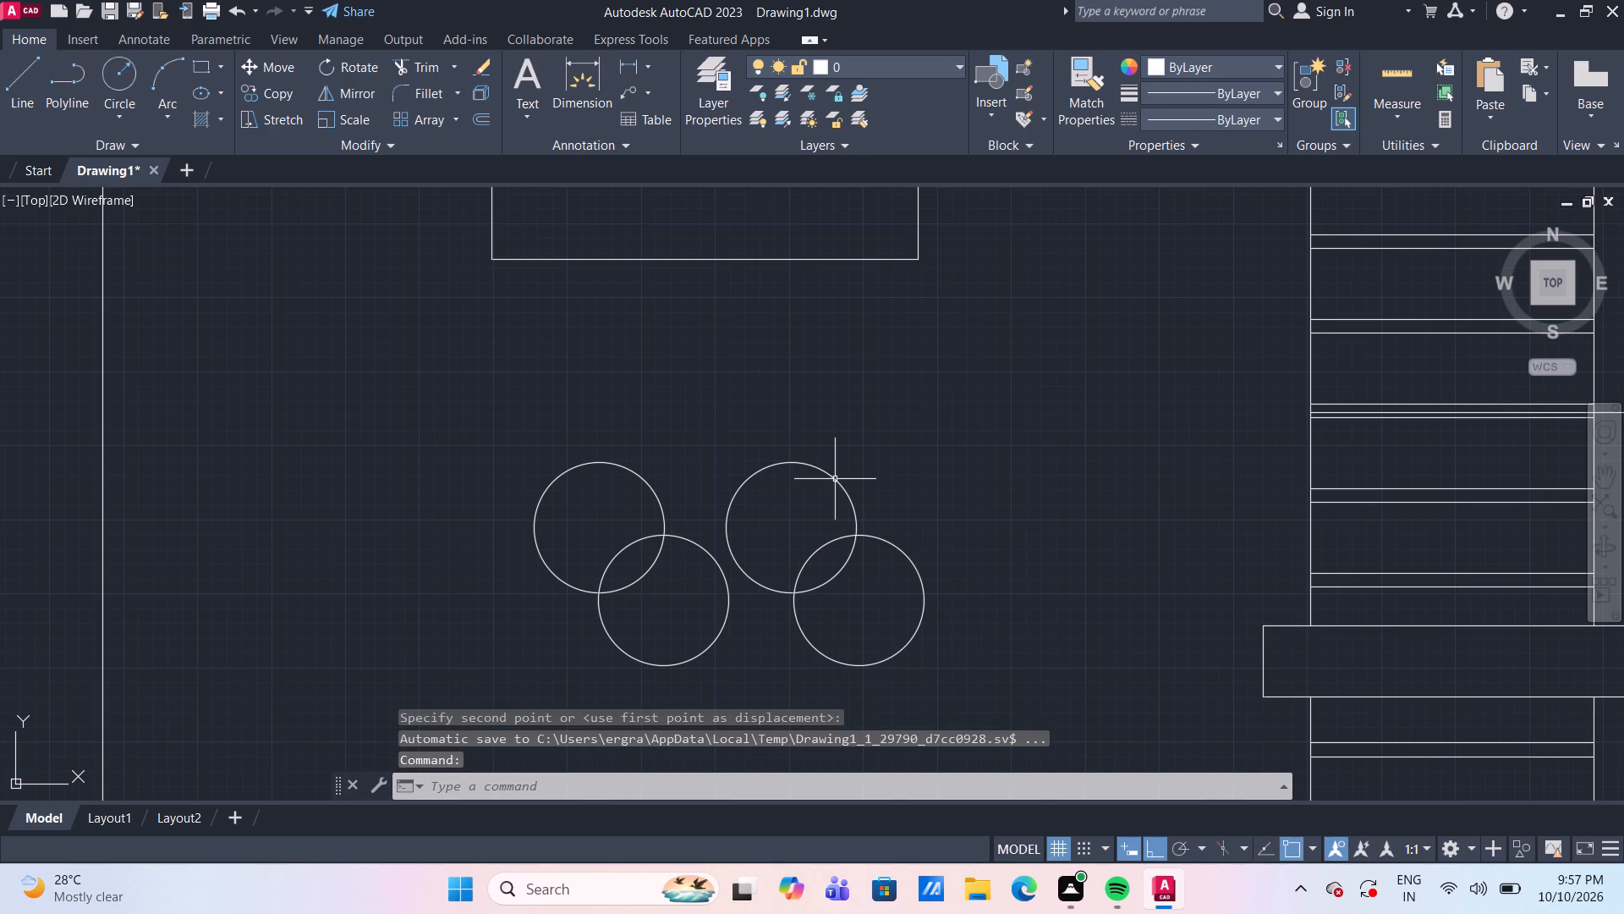
Move the upper circle nearest the lined strip by its side quadrant onto the edge of the second lower circle, overlapping it.
left_click_drag(835, 479, 823, 473)
type("m")
key("space")
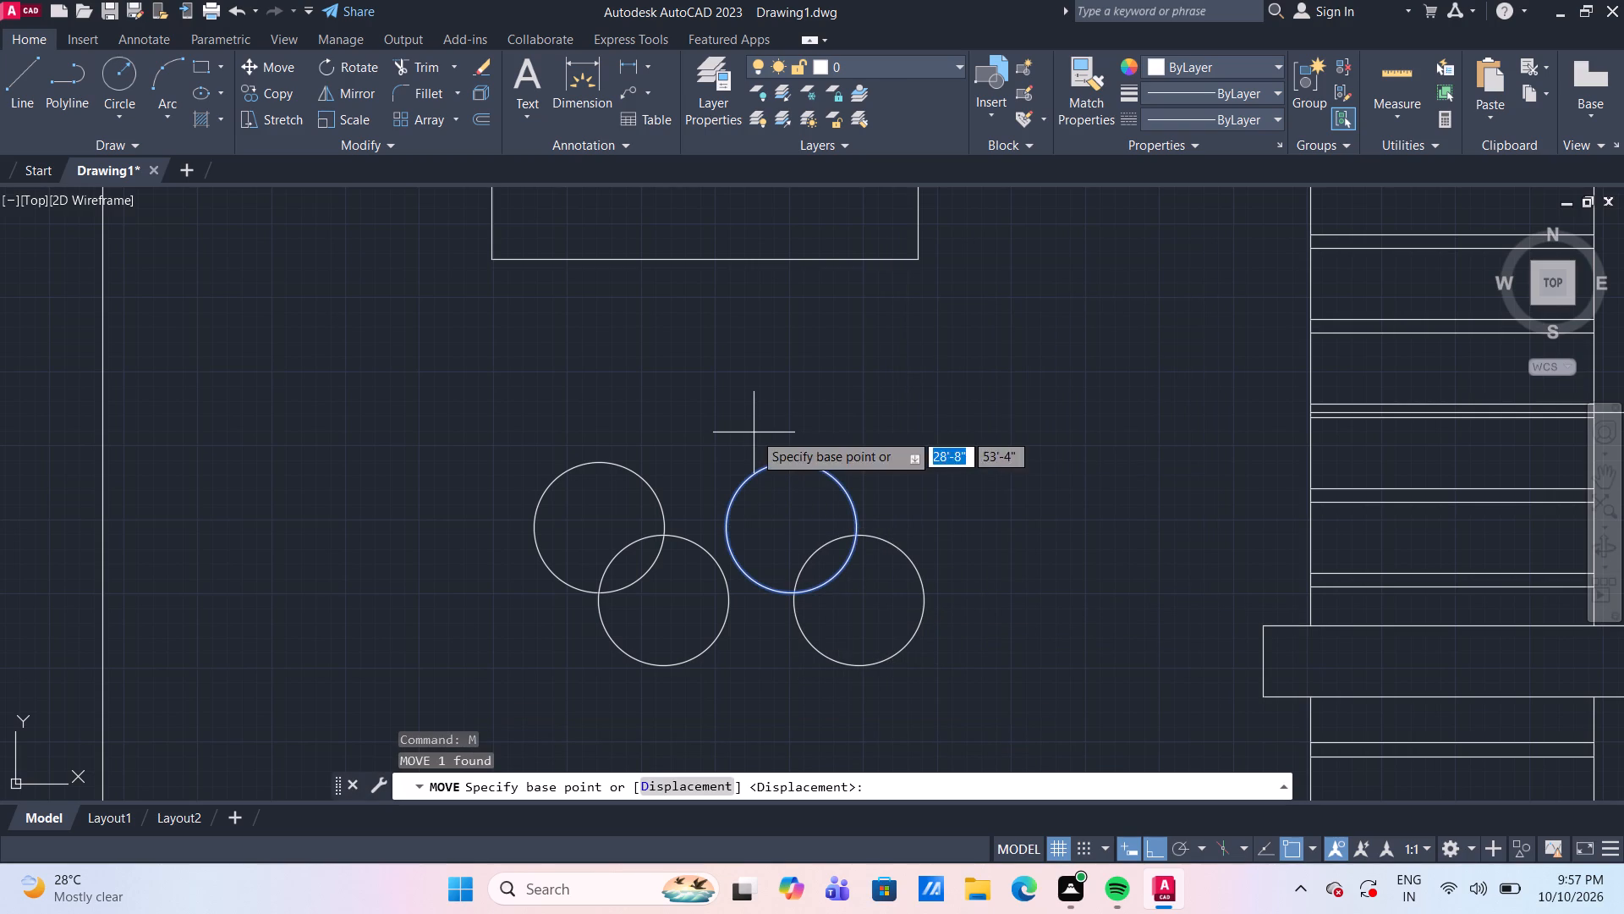
left_click(729, 523)
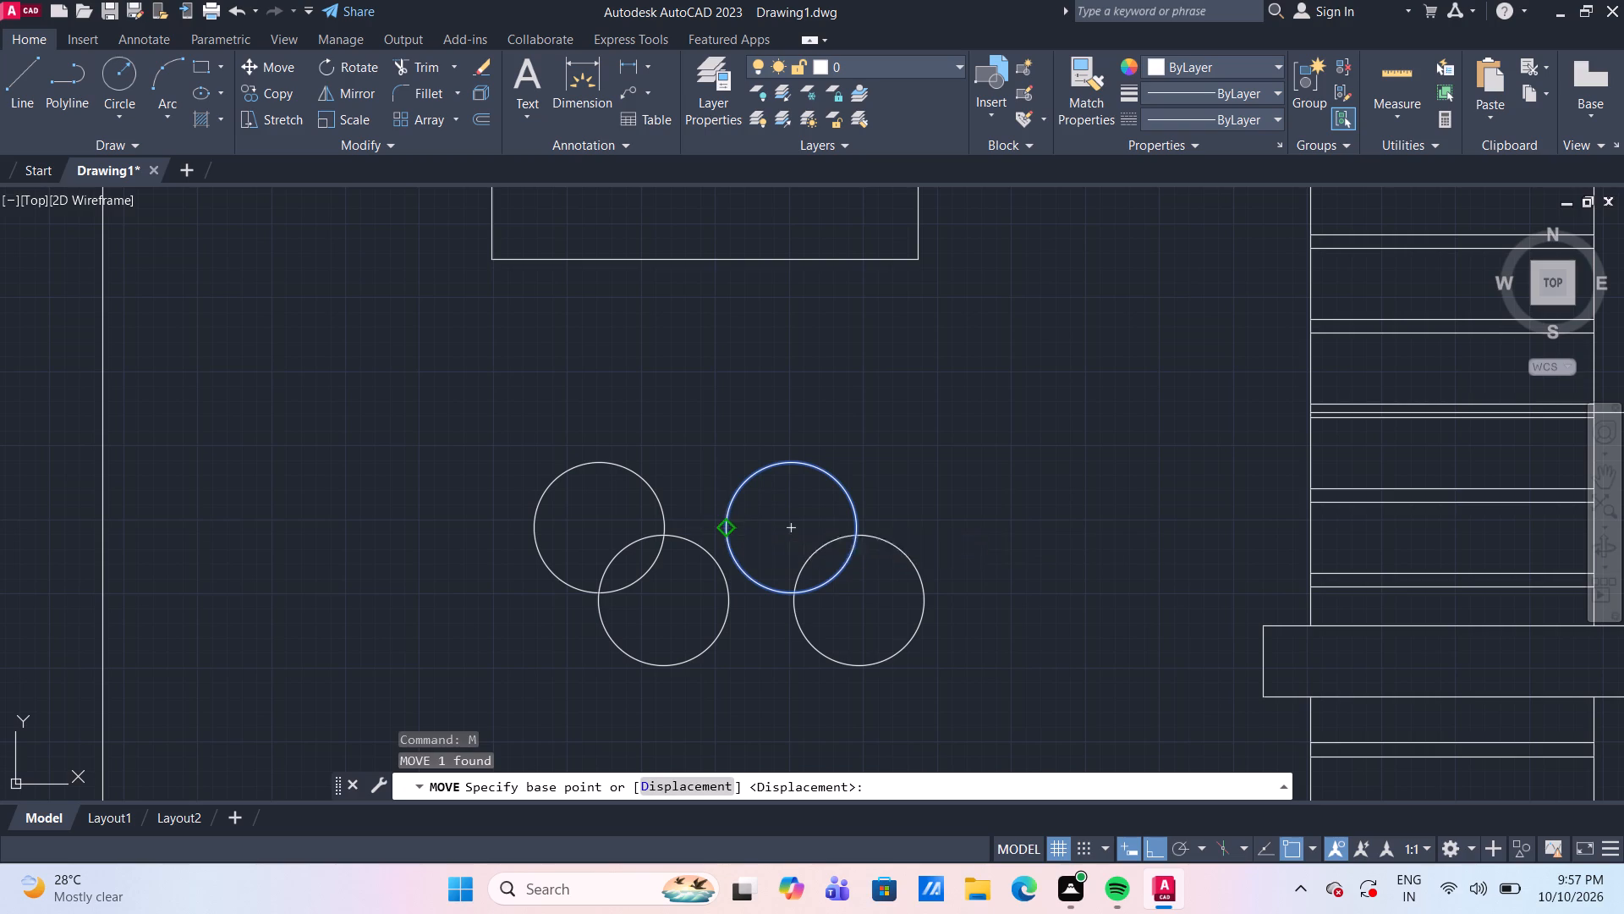
left_click(681, 537)
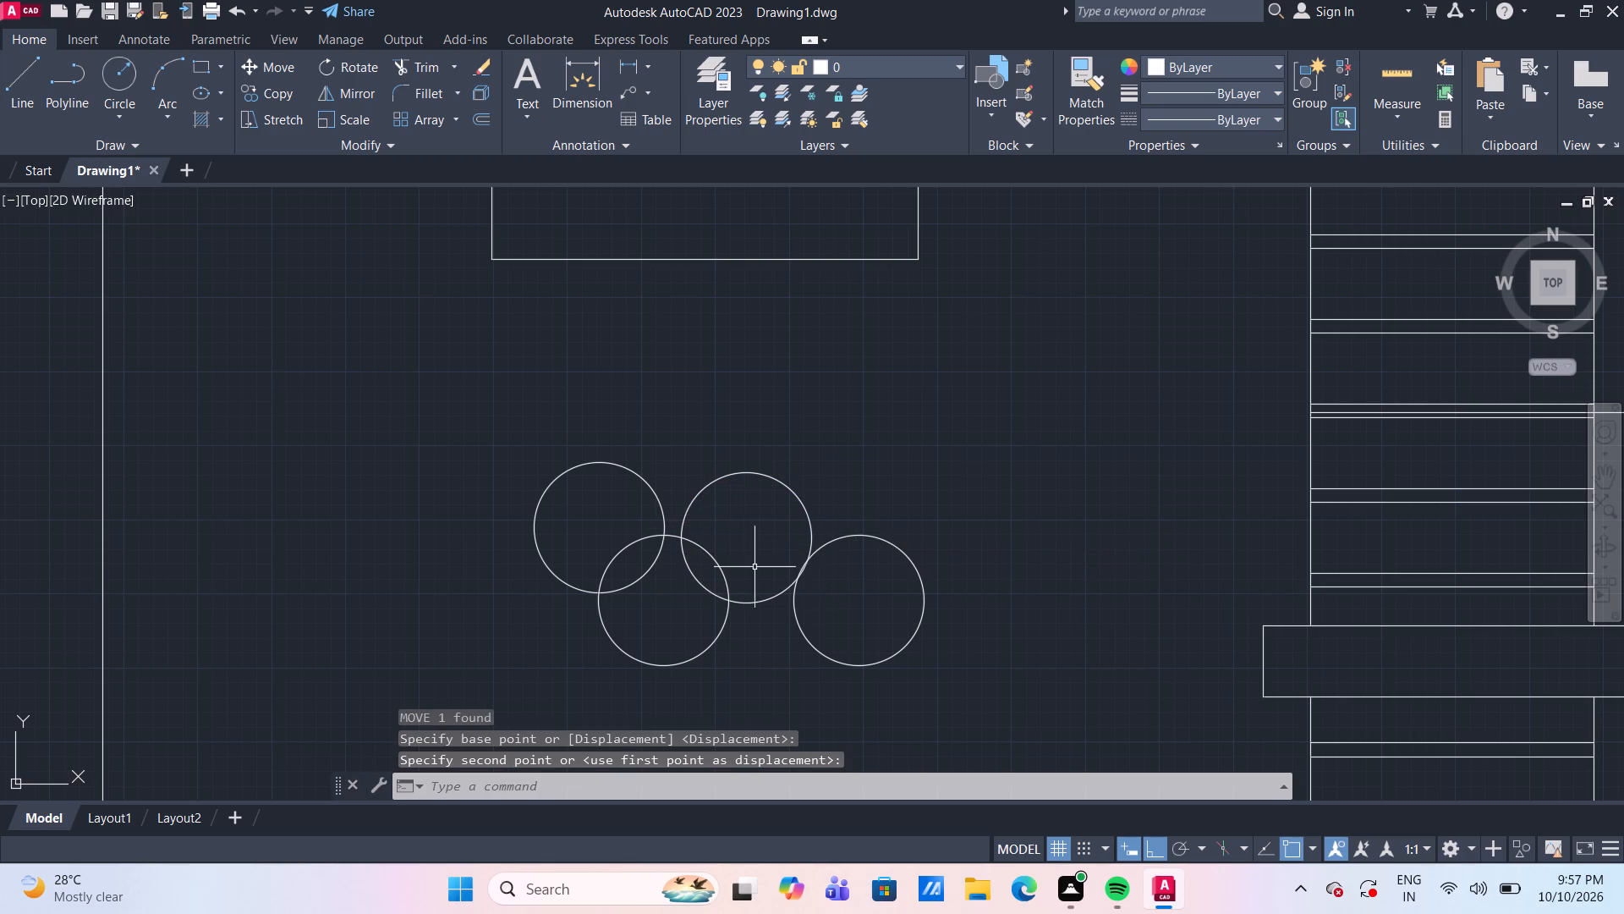
Move the lower circle nearest the lined strip by its side quadrant onto the lower edge of the adjacent upper circle.
left_click_drag(955, 645, 924, 619)
left_click(881, 593)
type("m")
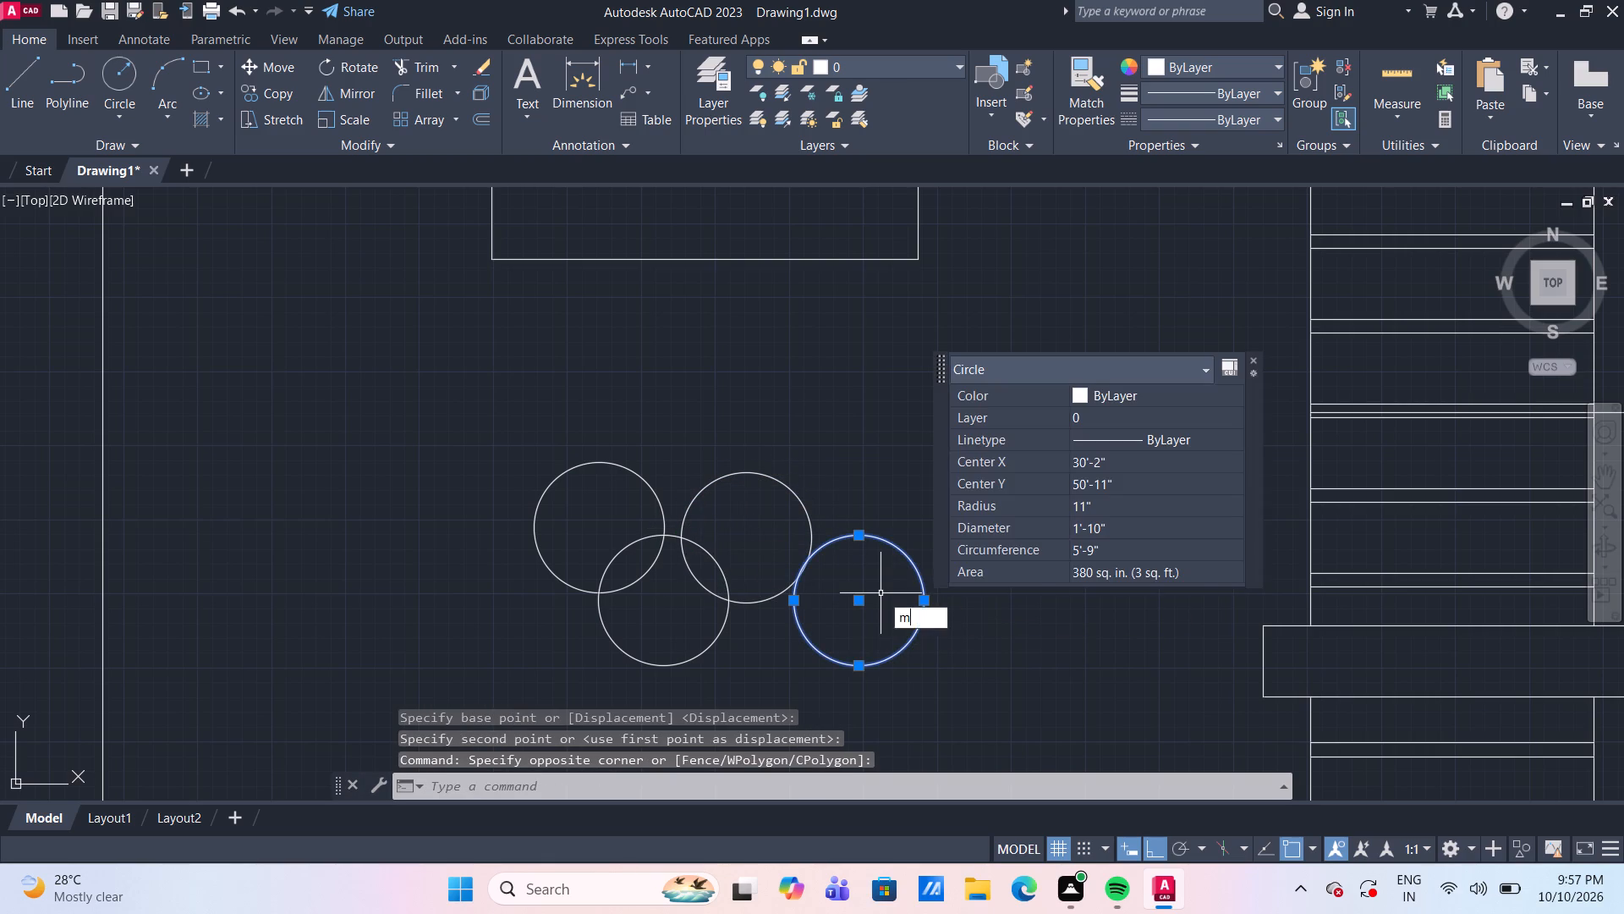
key("space")
left_click(793, 601)
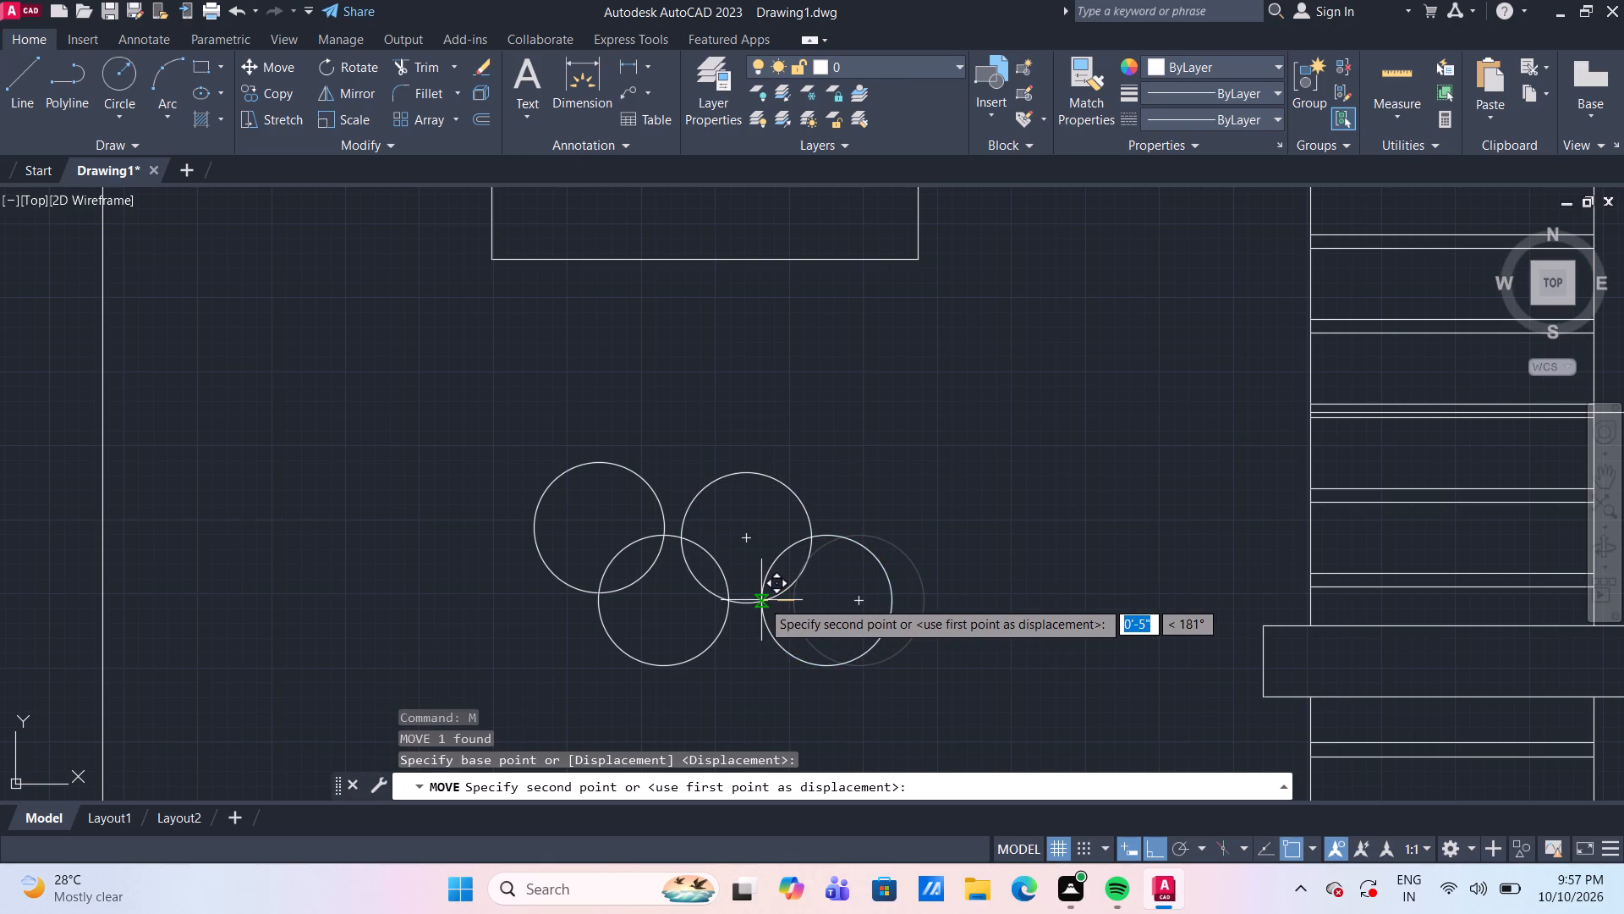
left_click(755, 598)
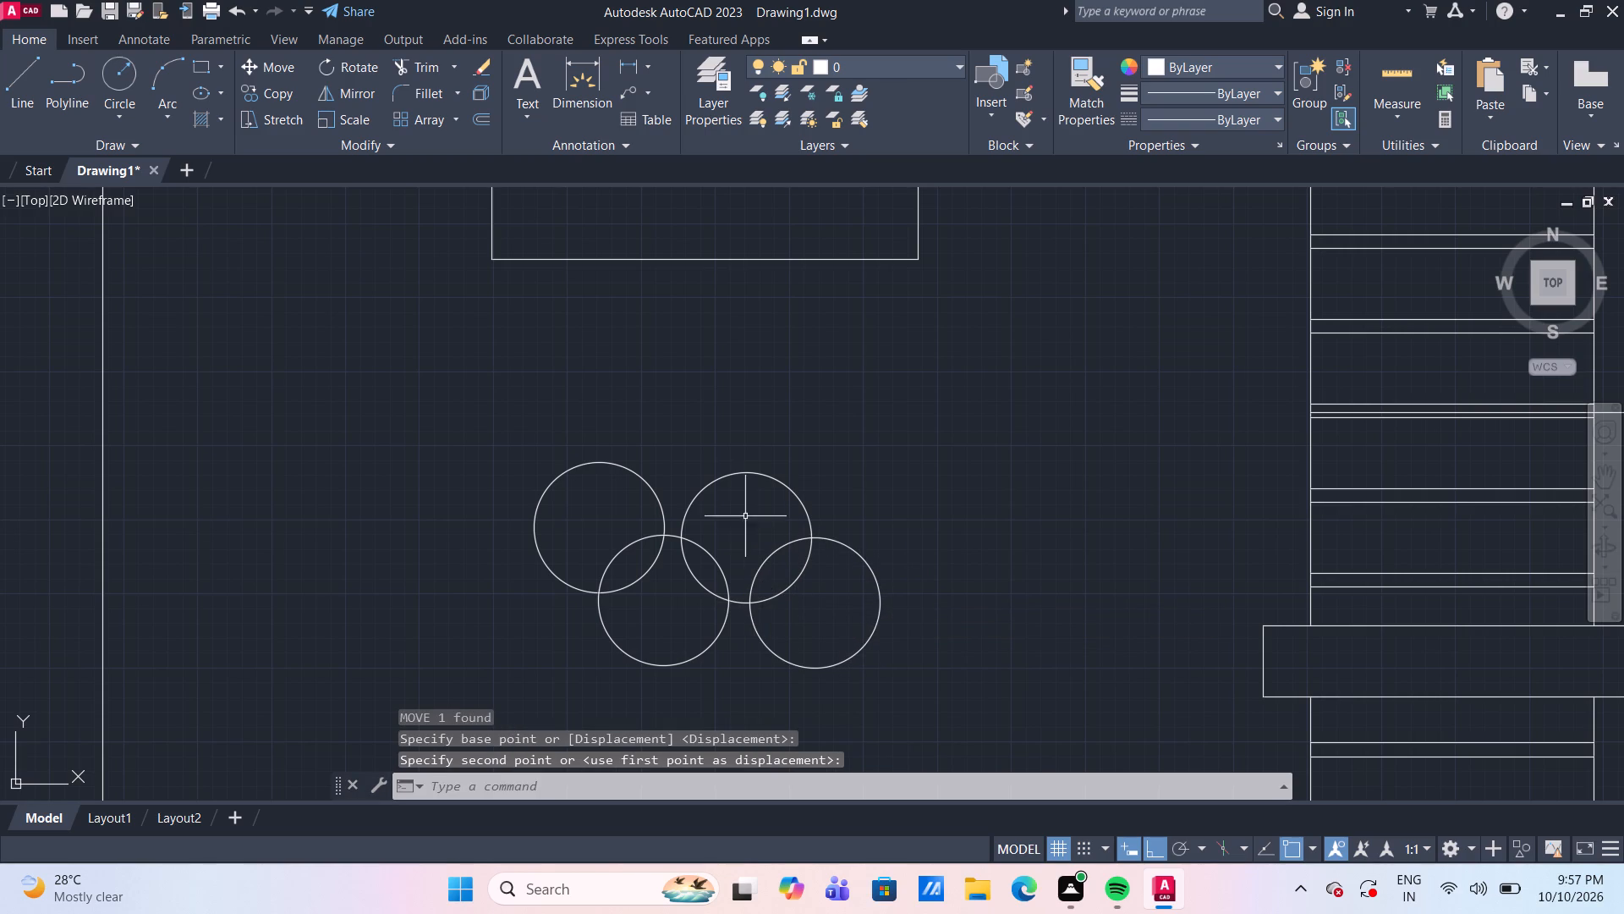
Draw connected lines down from the rectangle's lower corner farthest from the strip, diagonally to its other lower corner, then about 6' down.
left_click(16, 94)
left_click(496, 255)
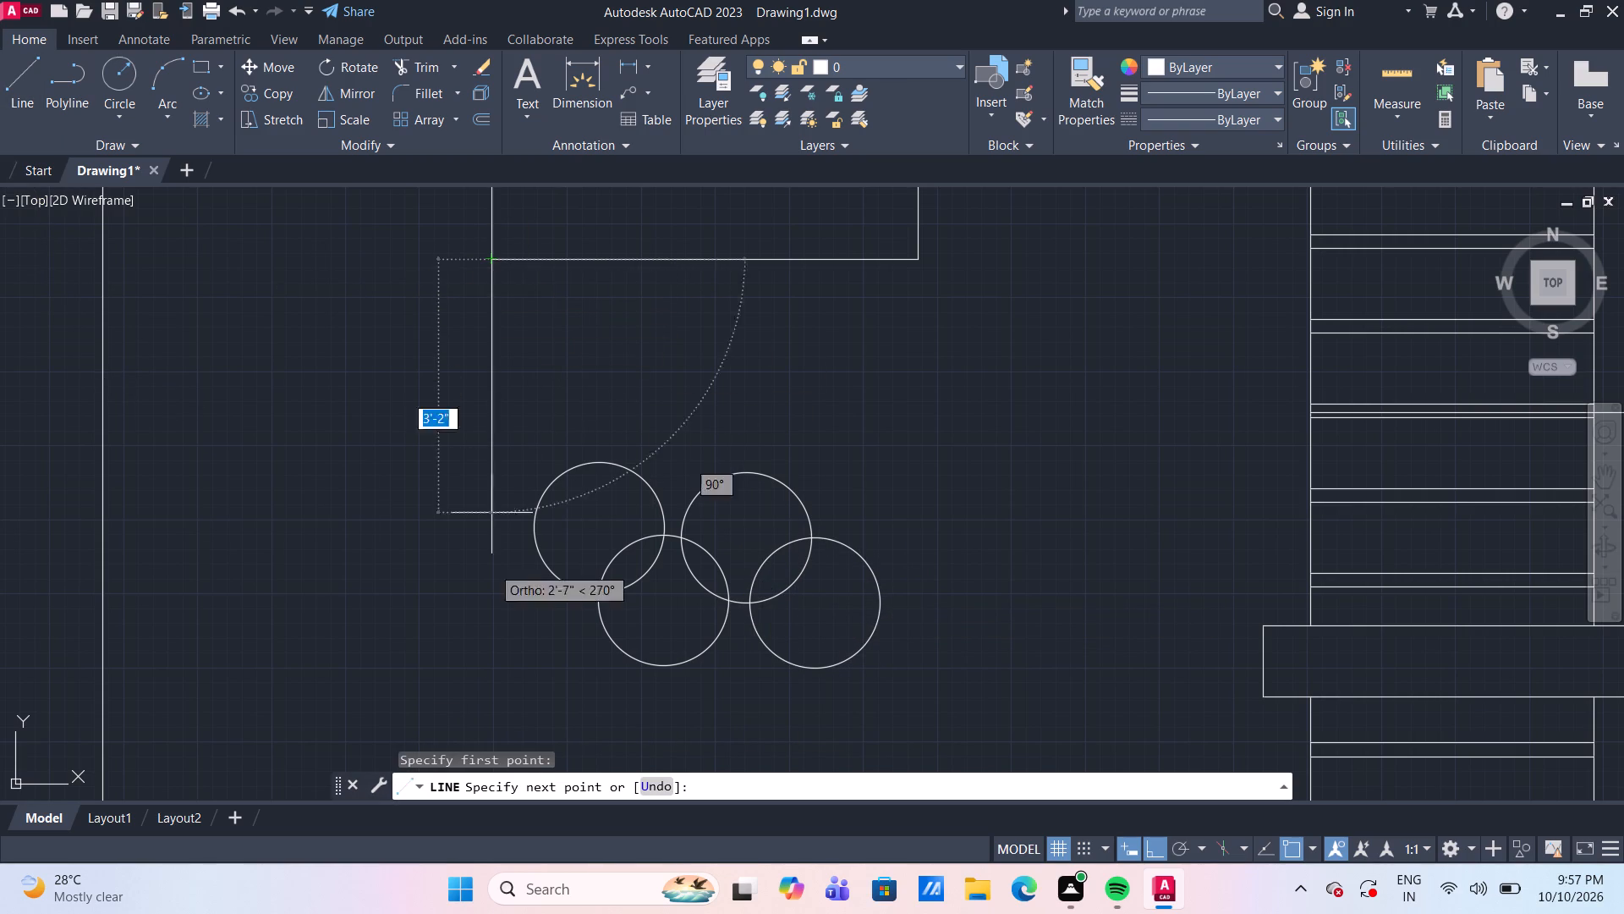
left_click(487, 658)
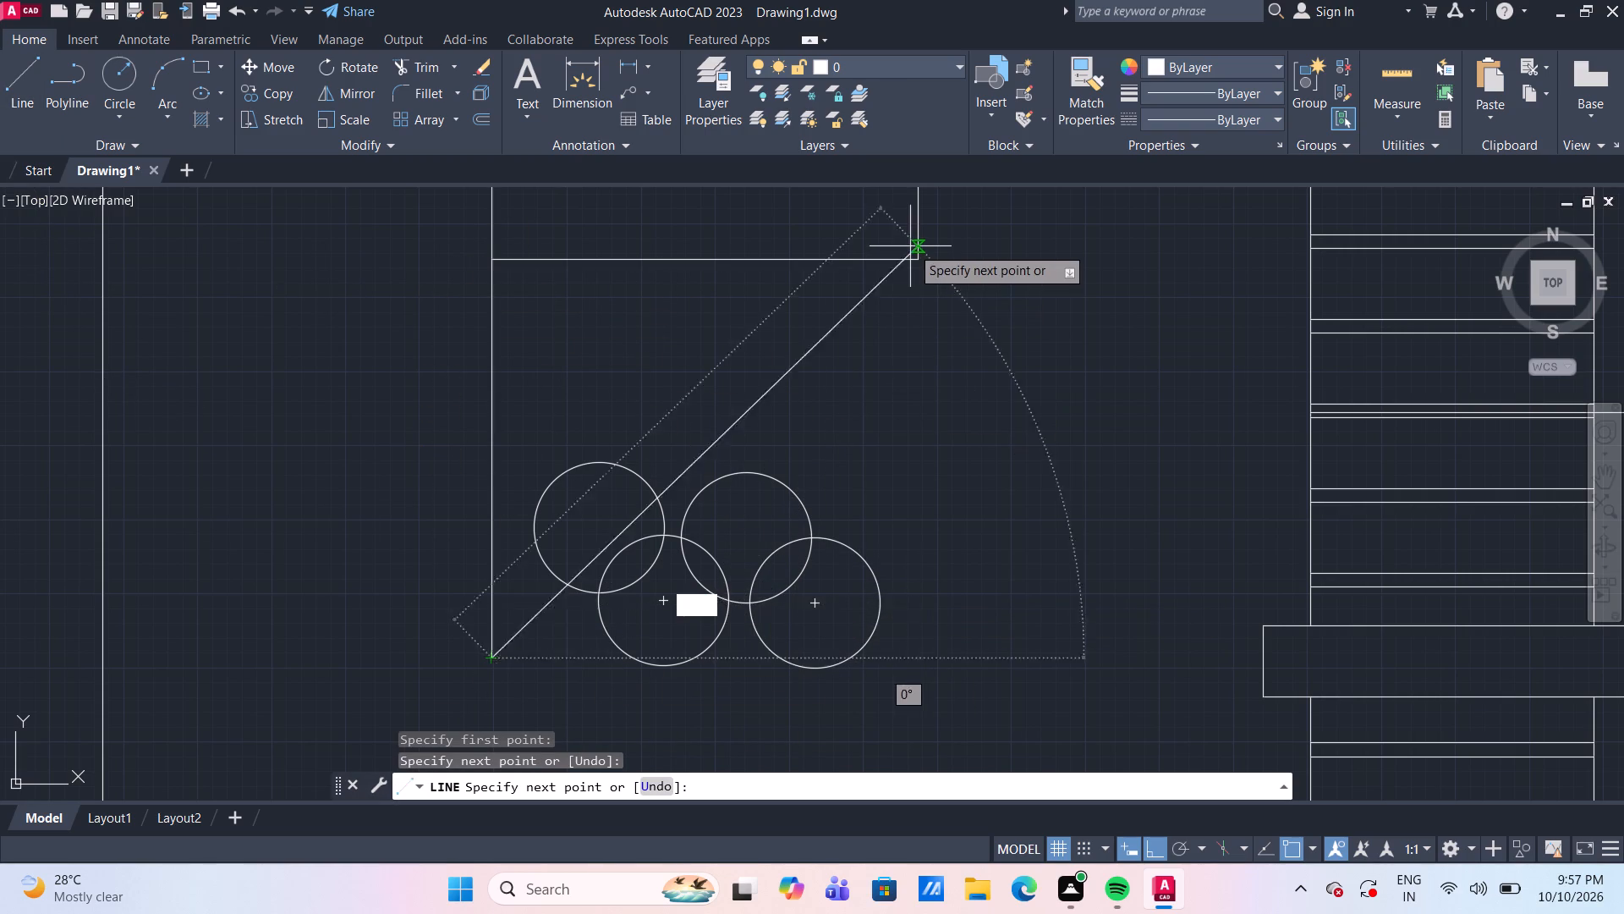
left_click(918, 258)
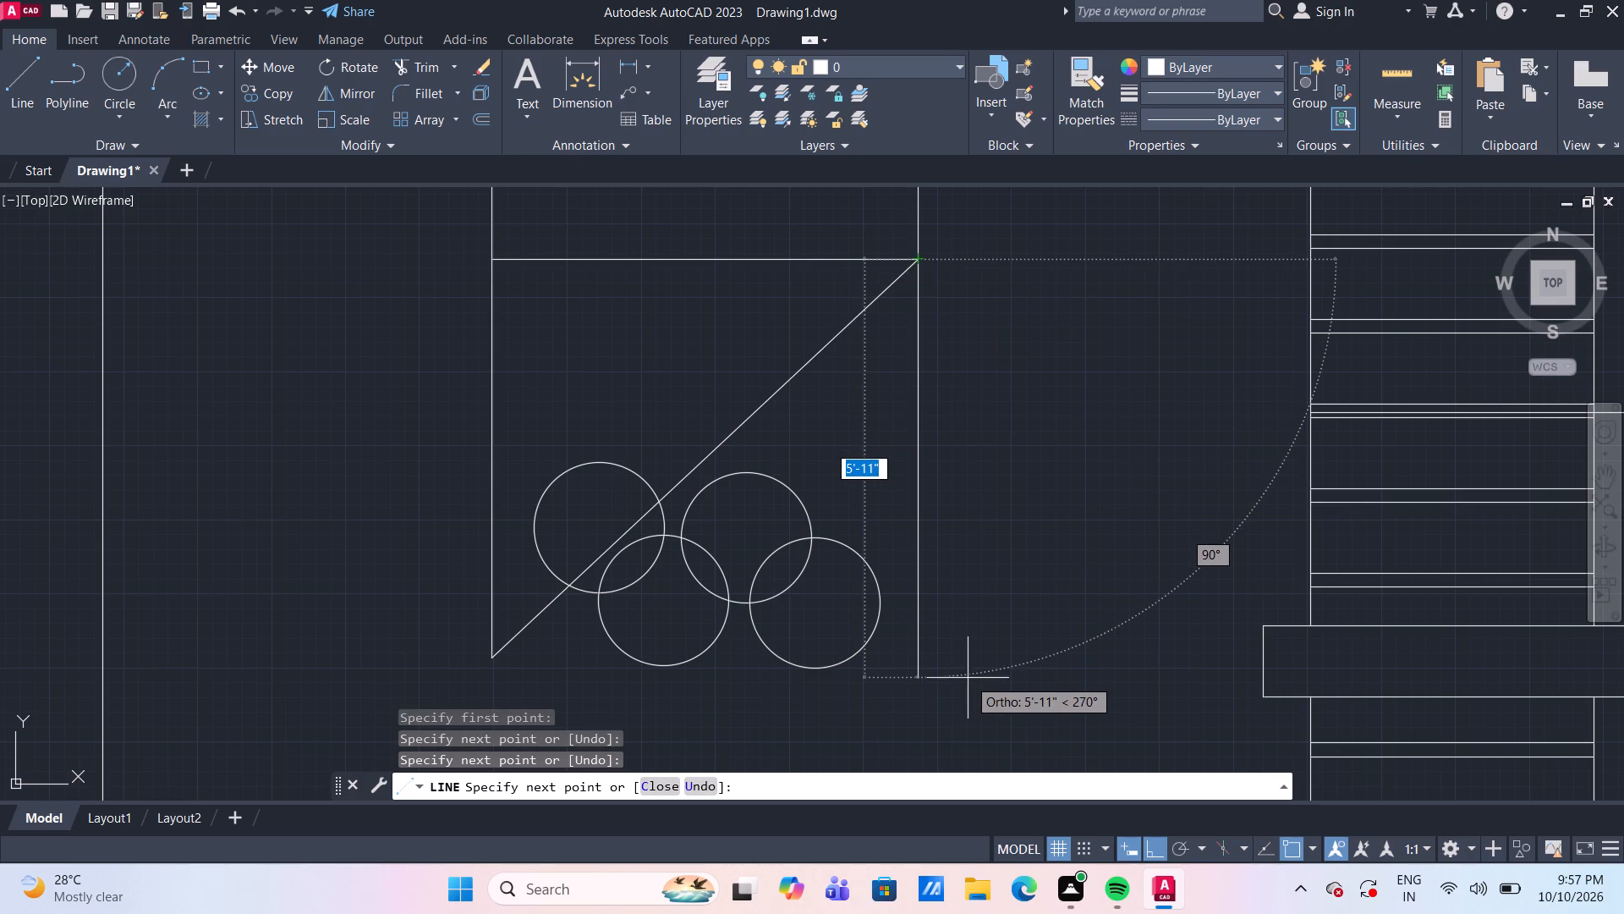
left_click(965, 684)
key("Escape")
Delete the diagonal line crossing the circles, keeping the two vertical lines below the rectangle.
left_click(836, 416)
left_click(723, 365)
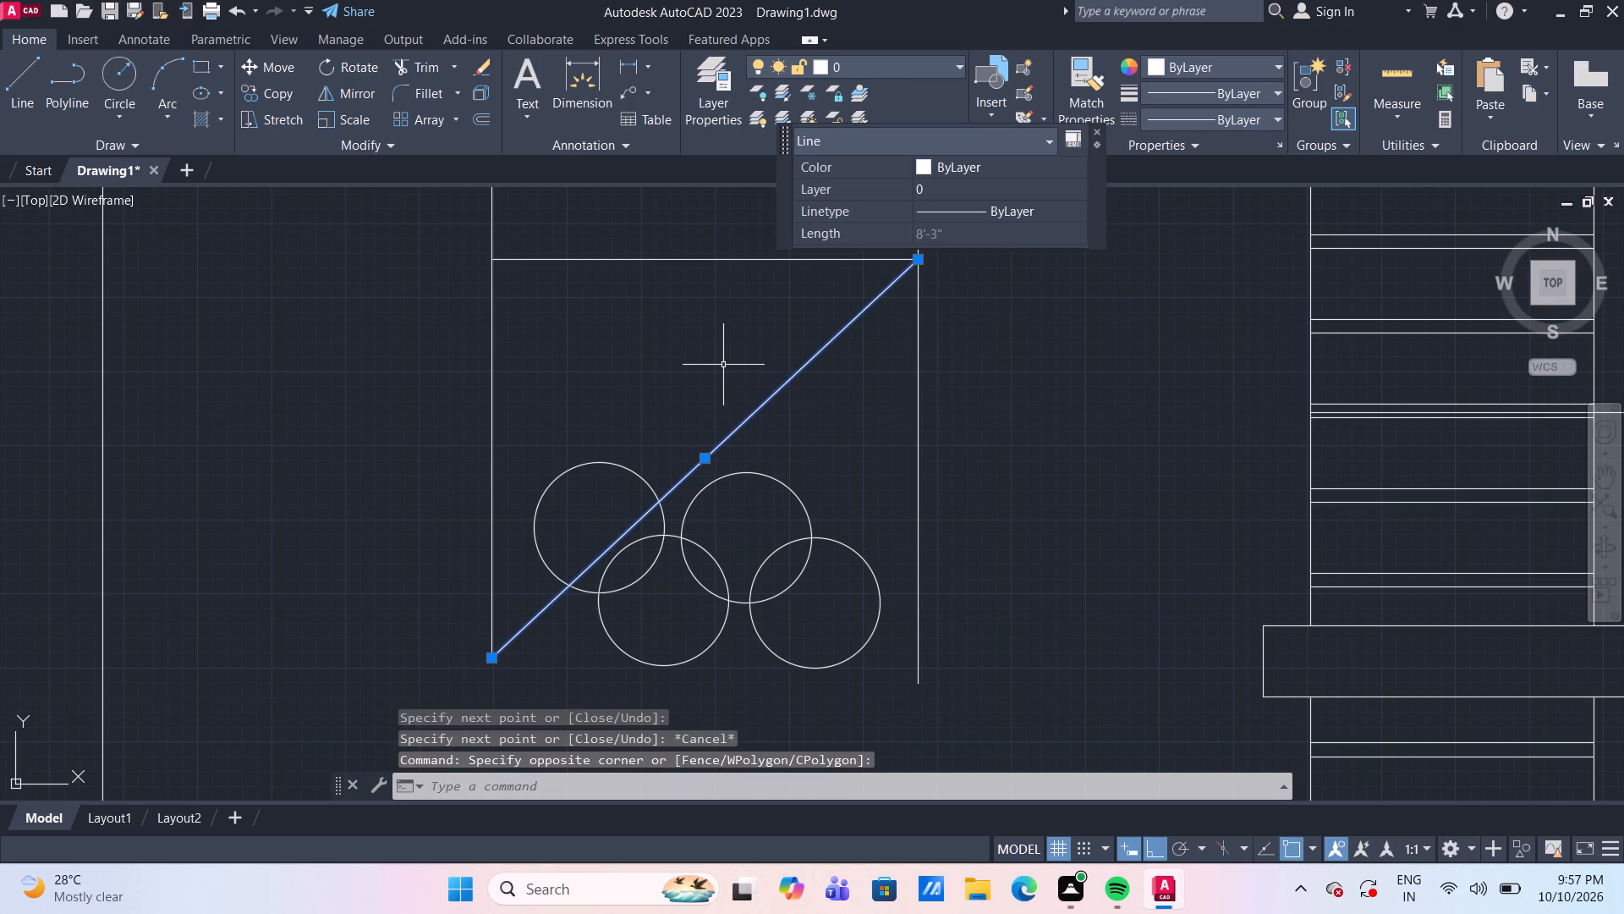
key("Delete")
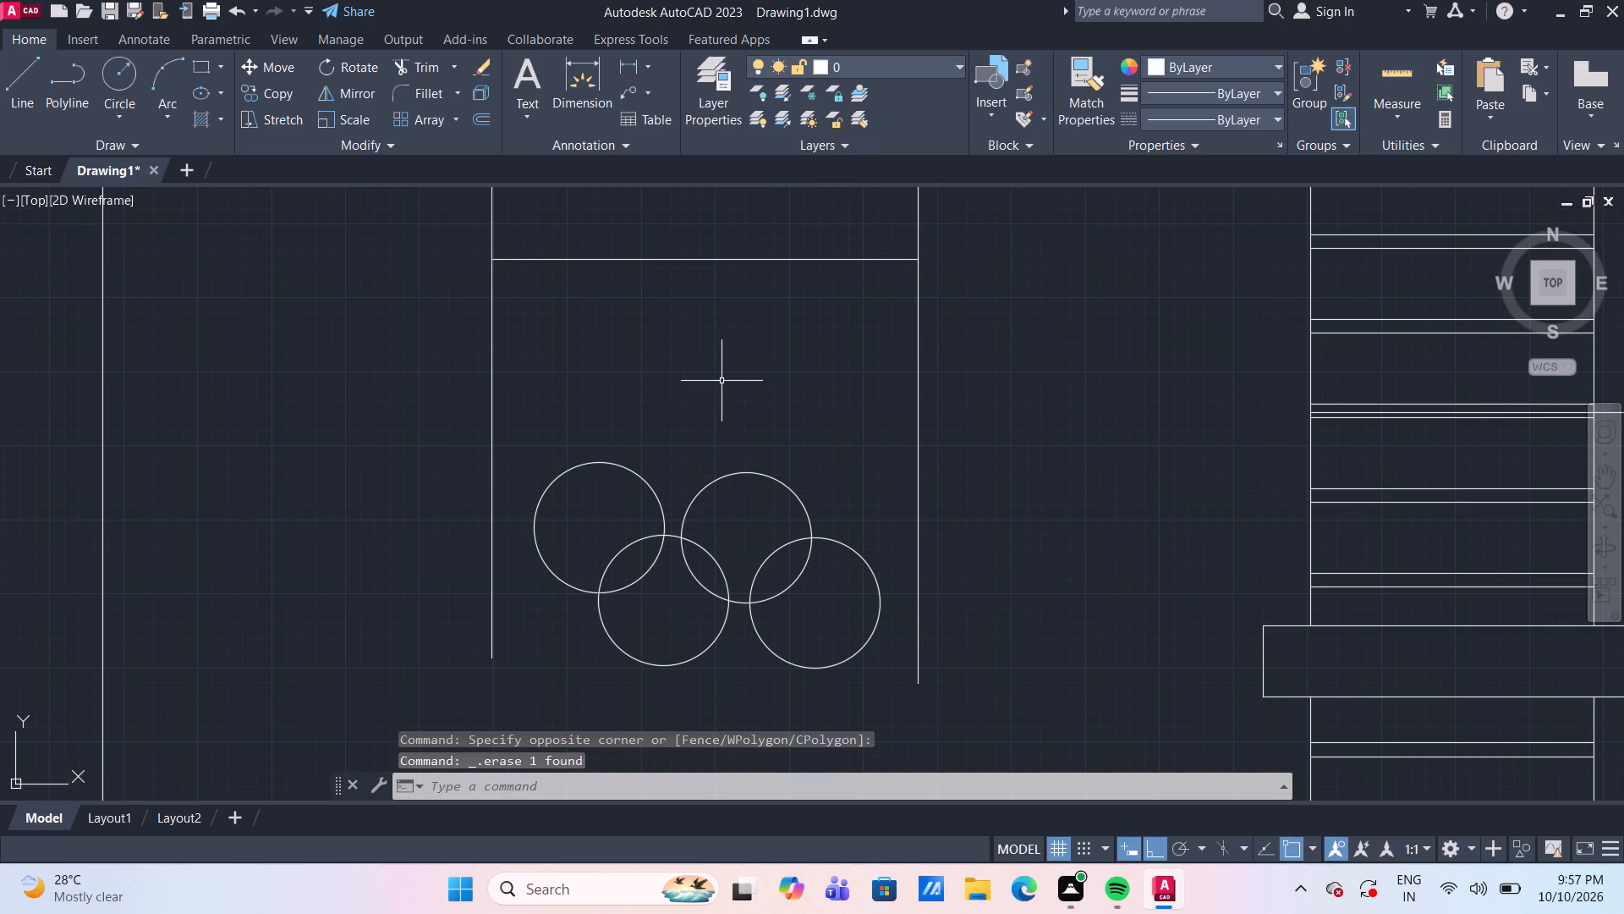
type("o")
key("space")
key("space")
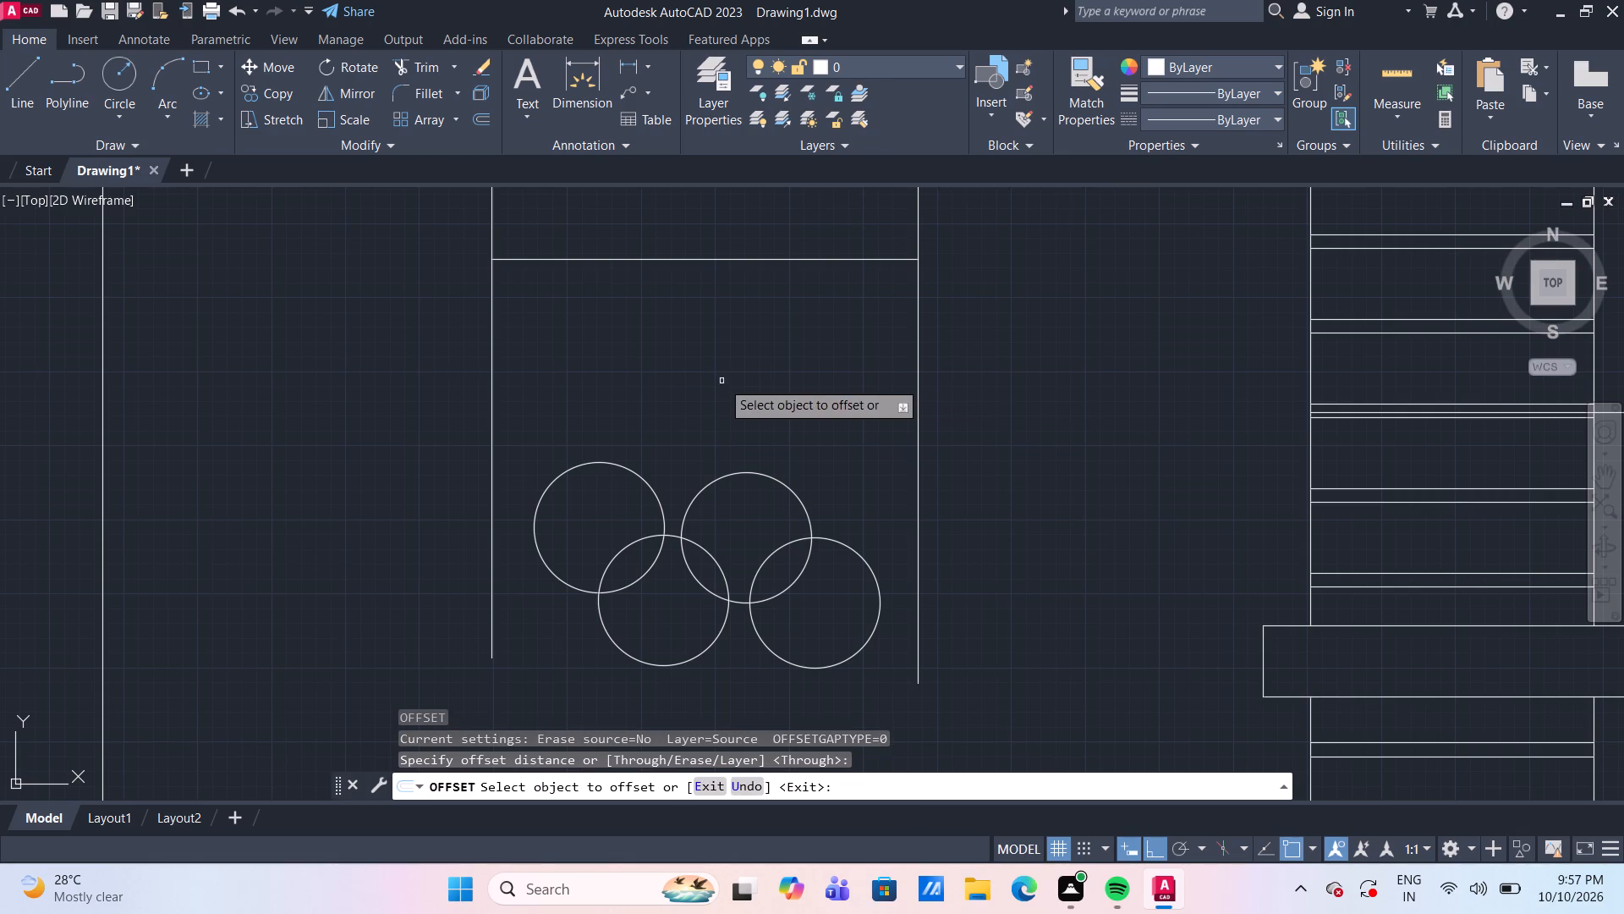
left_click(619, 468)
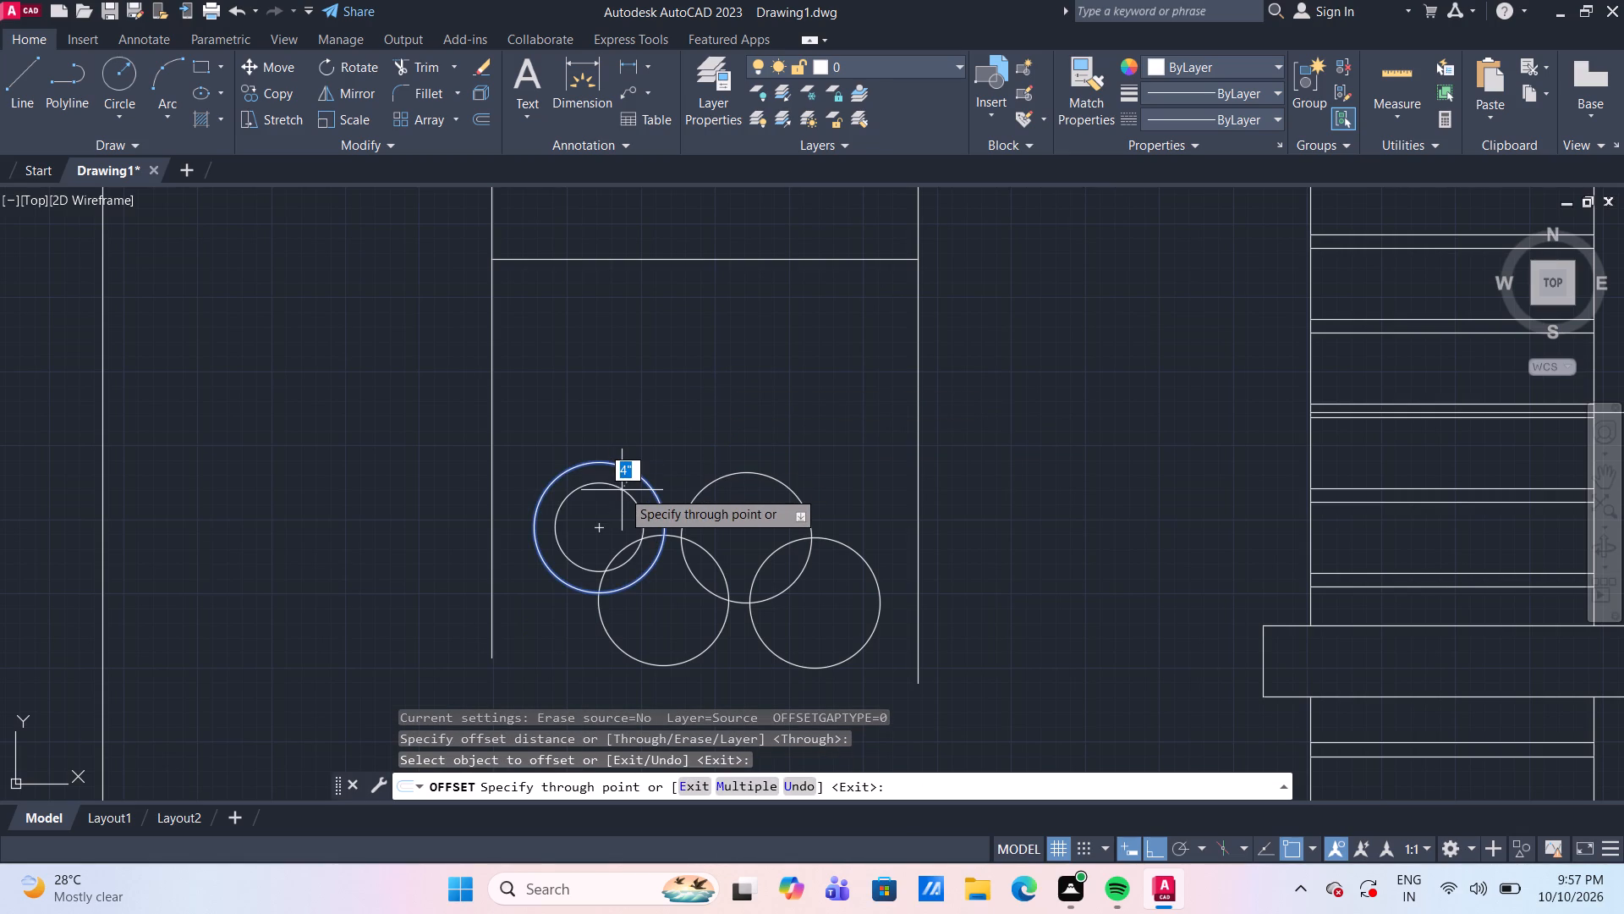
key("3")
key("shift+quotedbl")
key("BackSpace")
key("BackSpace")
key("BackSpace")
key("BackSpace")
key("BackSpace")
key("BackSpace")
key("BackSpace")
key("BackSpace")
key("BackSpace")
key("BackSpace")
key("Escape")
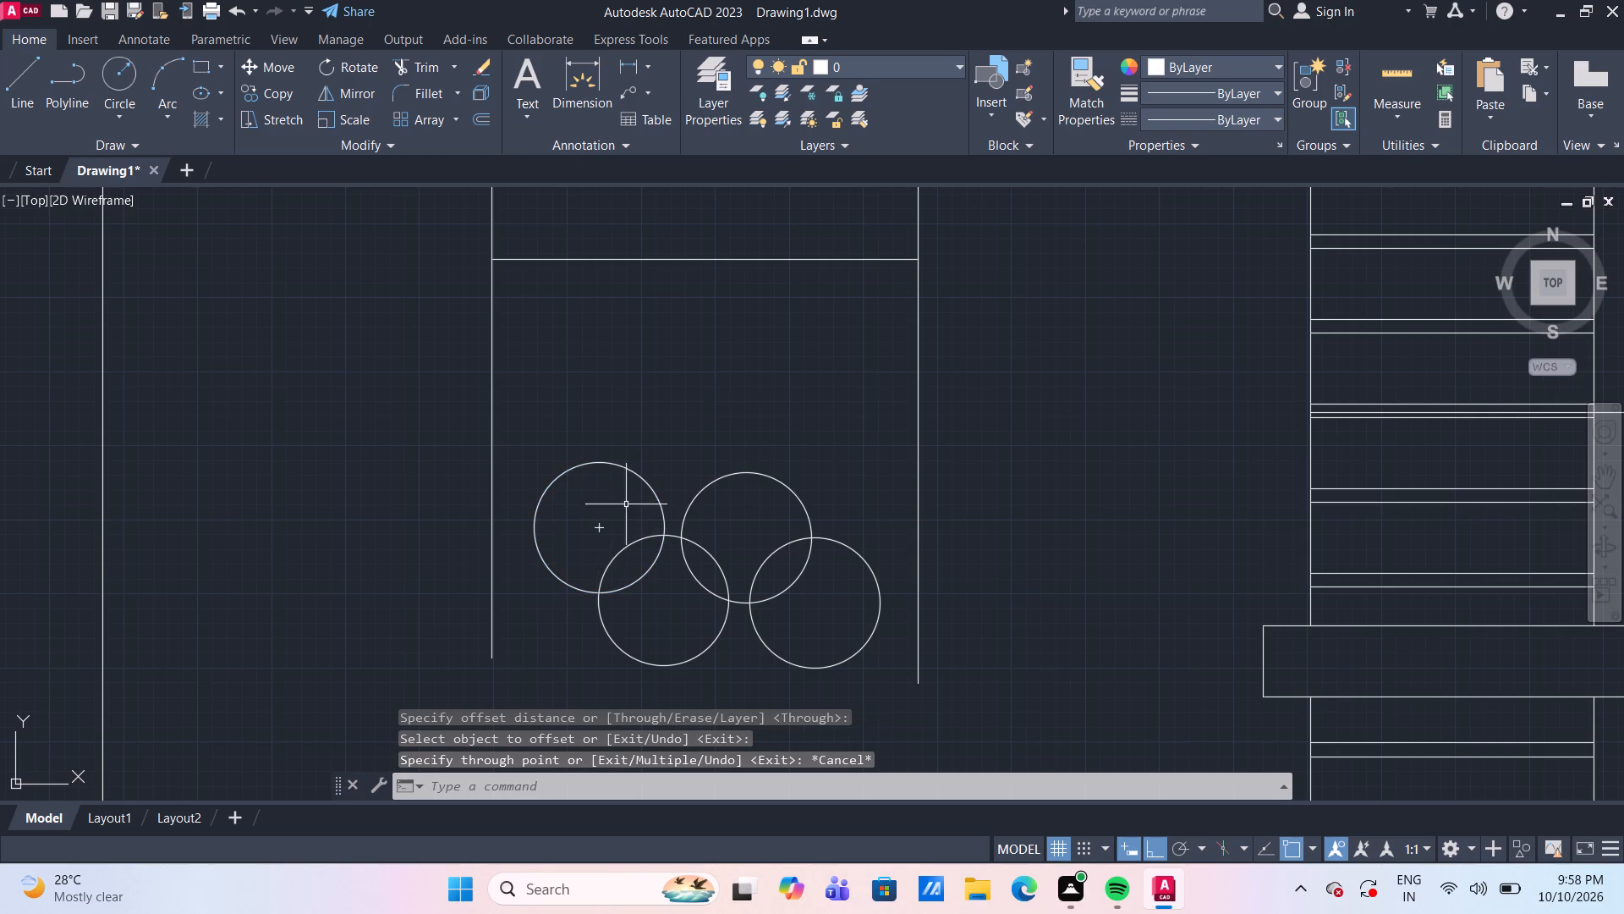
Offset the two upper circles of the cluster below the rectangle 3" inward.
type("o")
key("space")
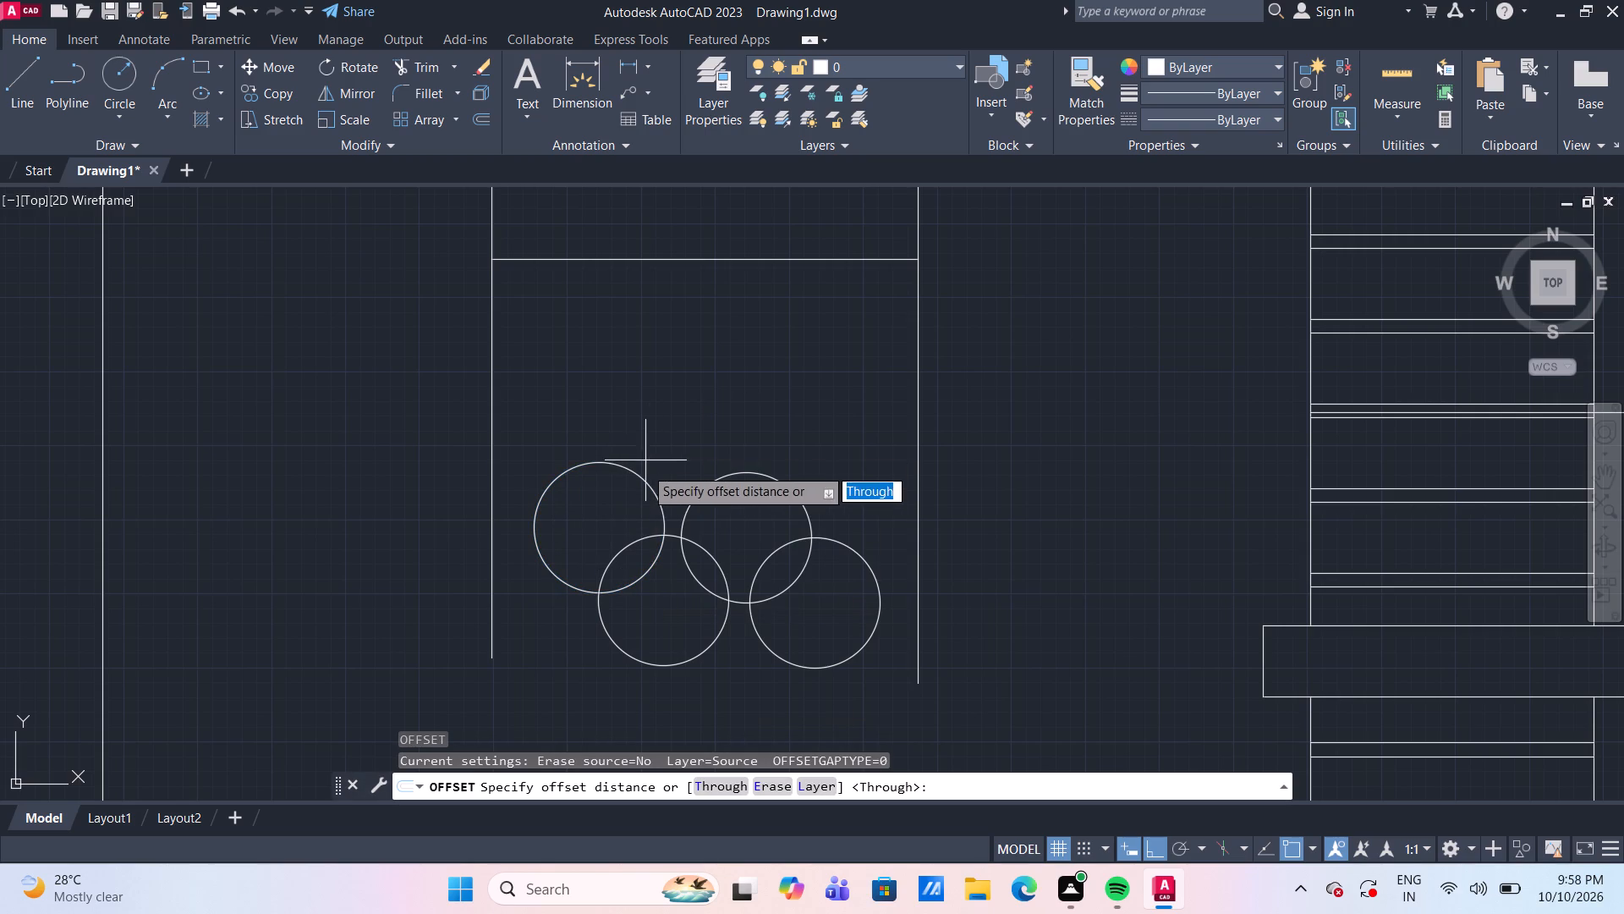
key("space")
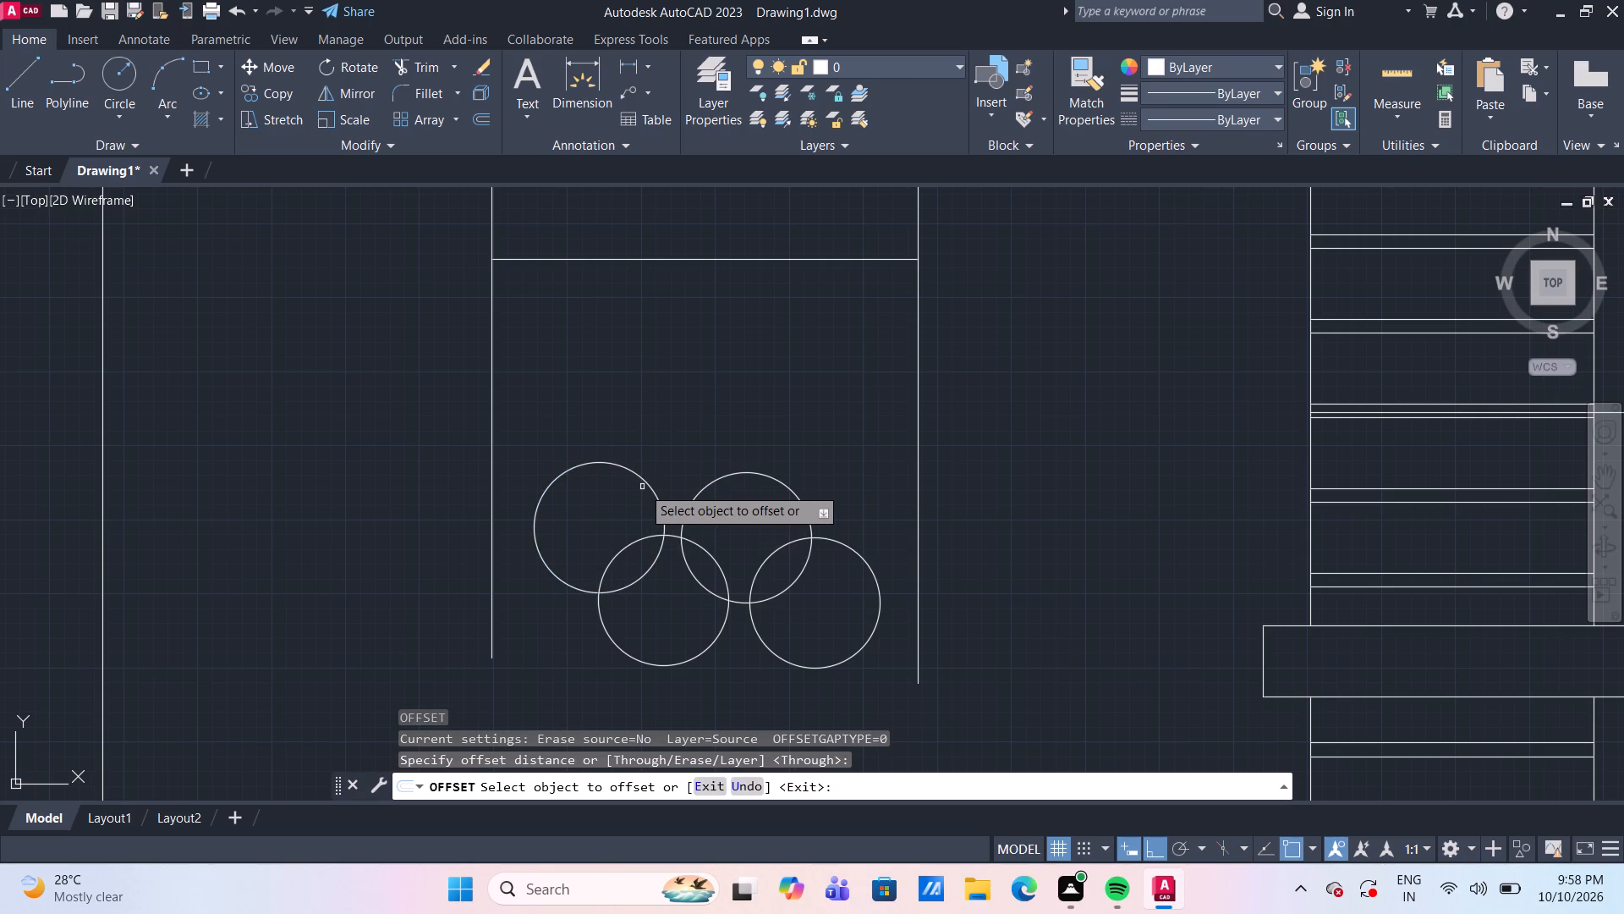
left_click(642, 487)
left_click(648, 485)
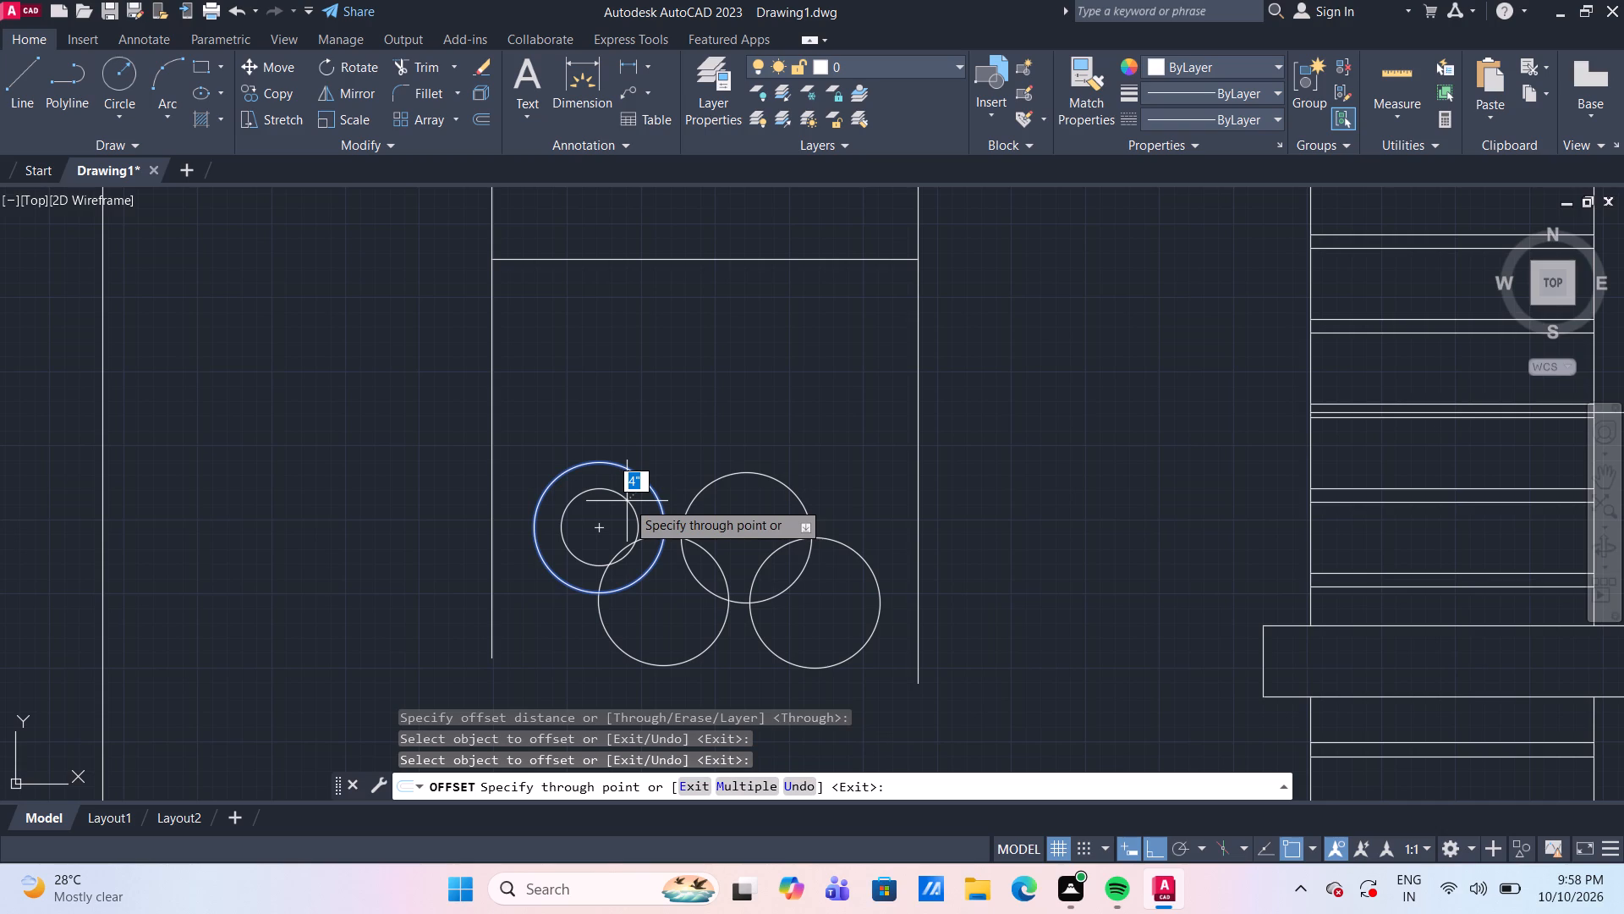
type("3\"")
key("Return")
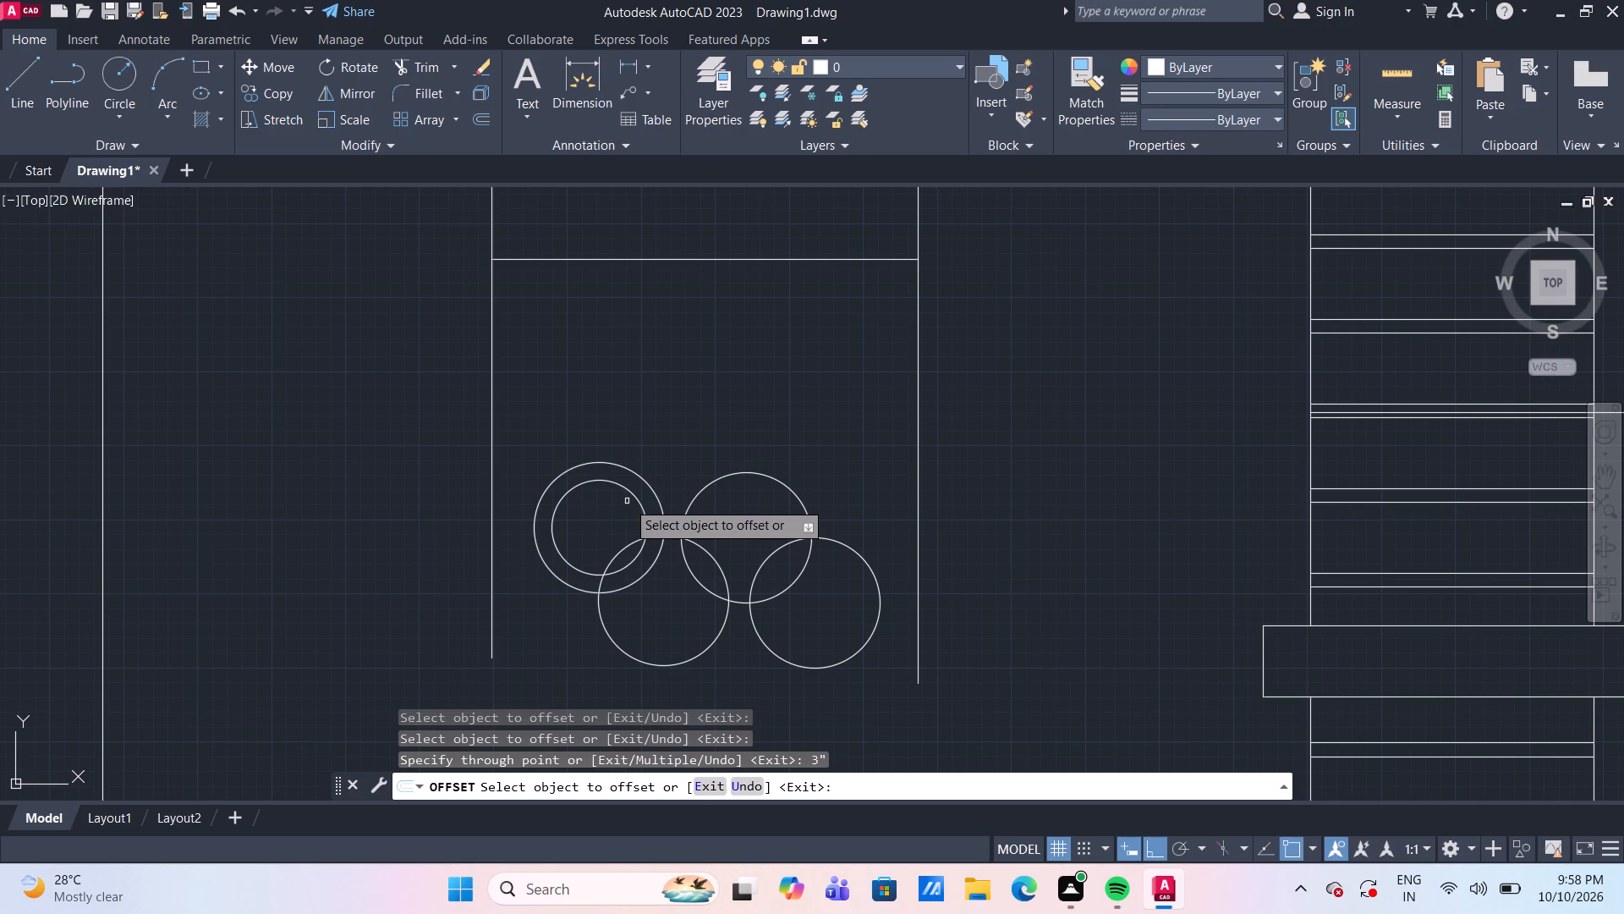
left_click(792, 488)
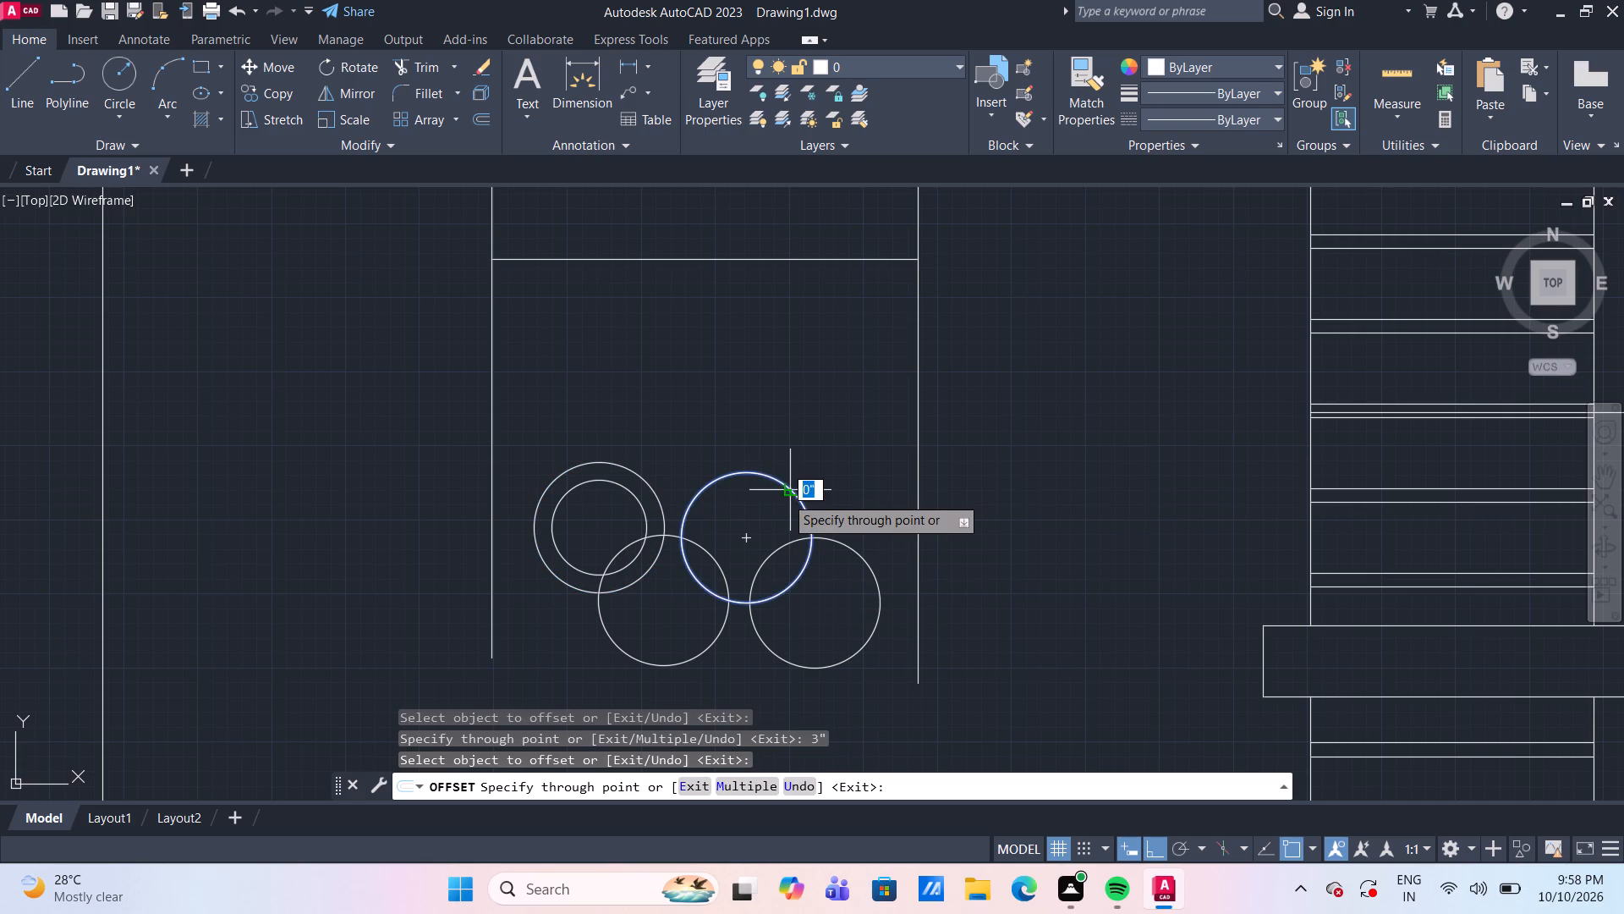
type("3\"")
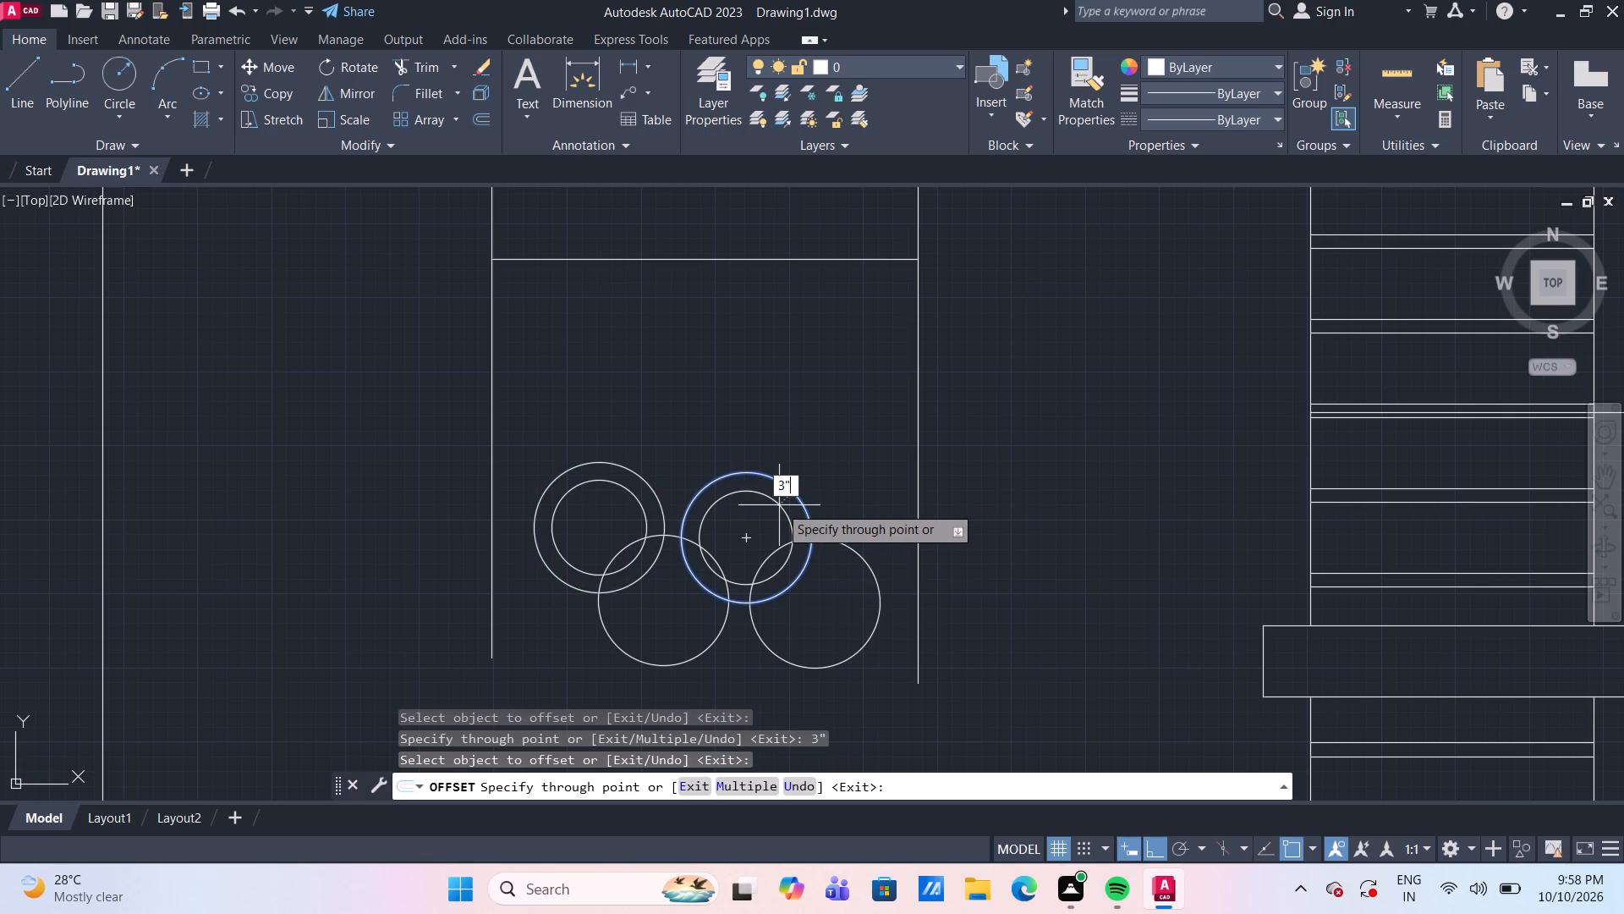
key("Return")
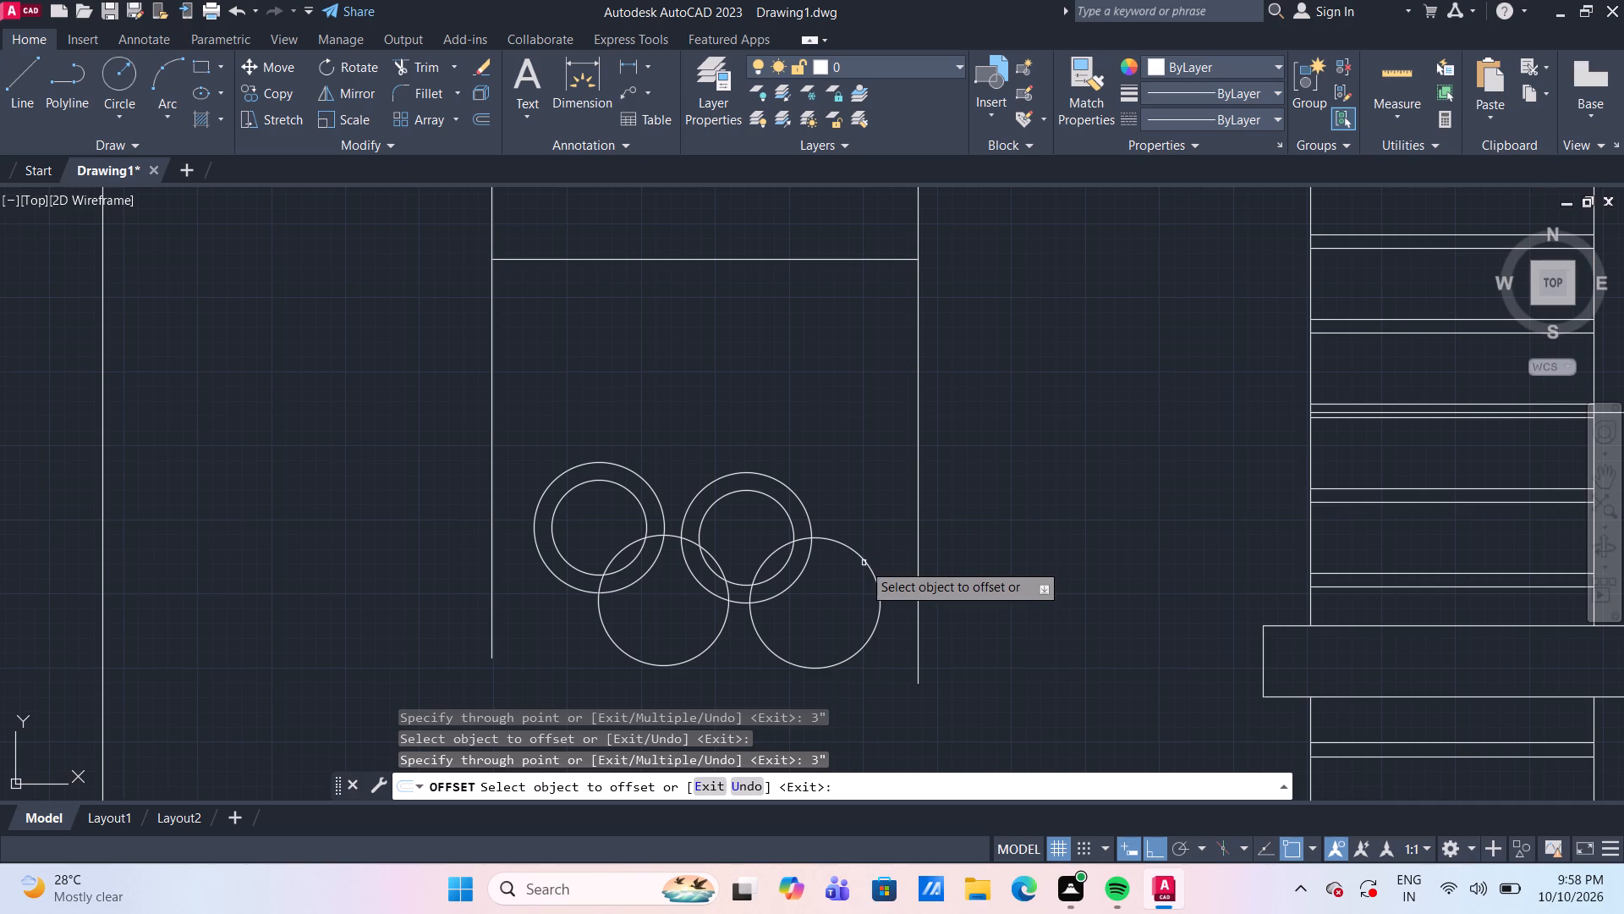
Offset the two lower circles of the cluster 3" inward, starting with the one nearest the lined strip.
left_click(864, 564)
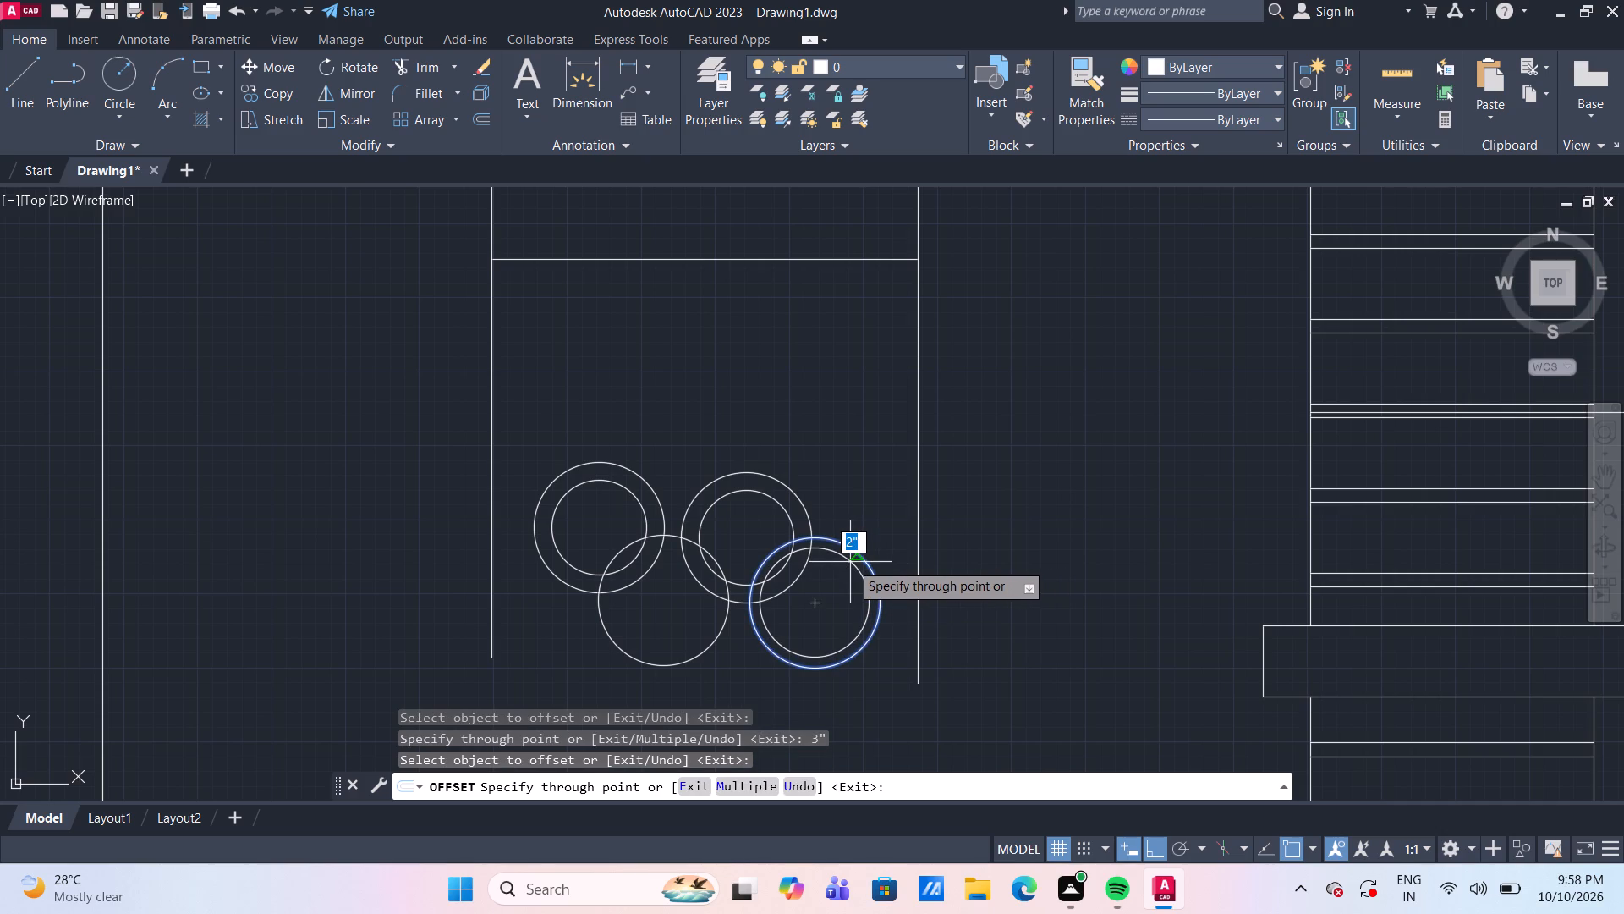
type("3\"")
key("Return")
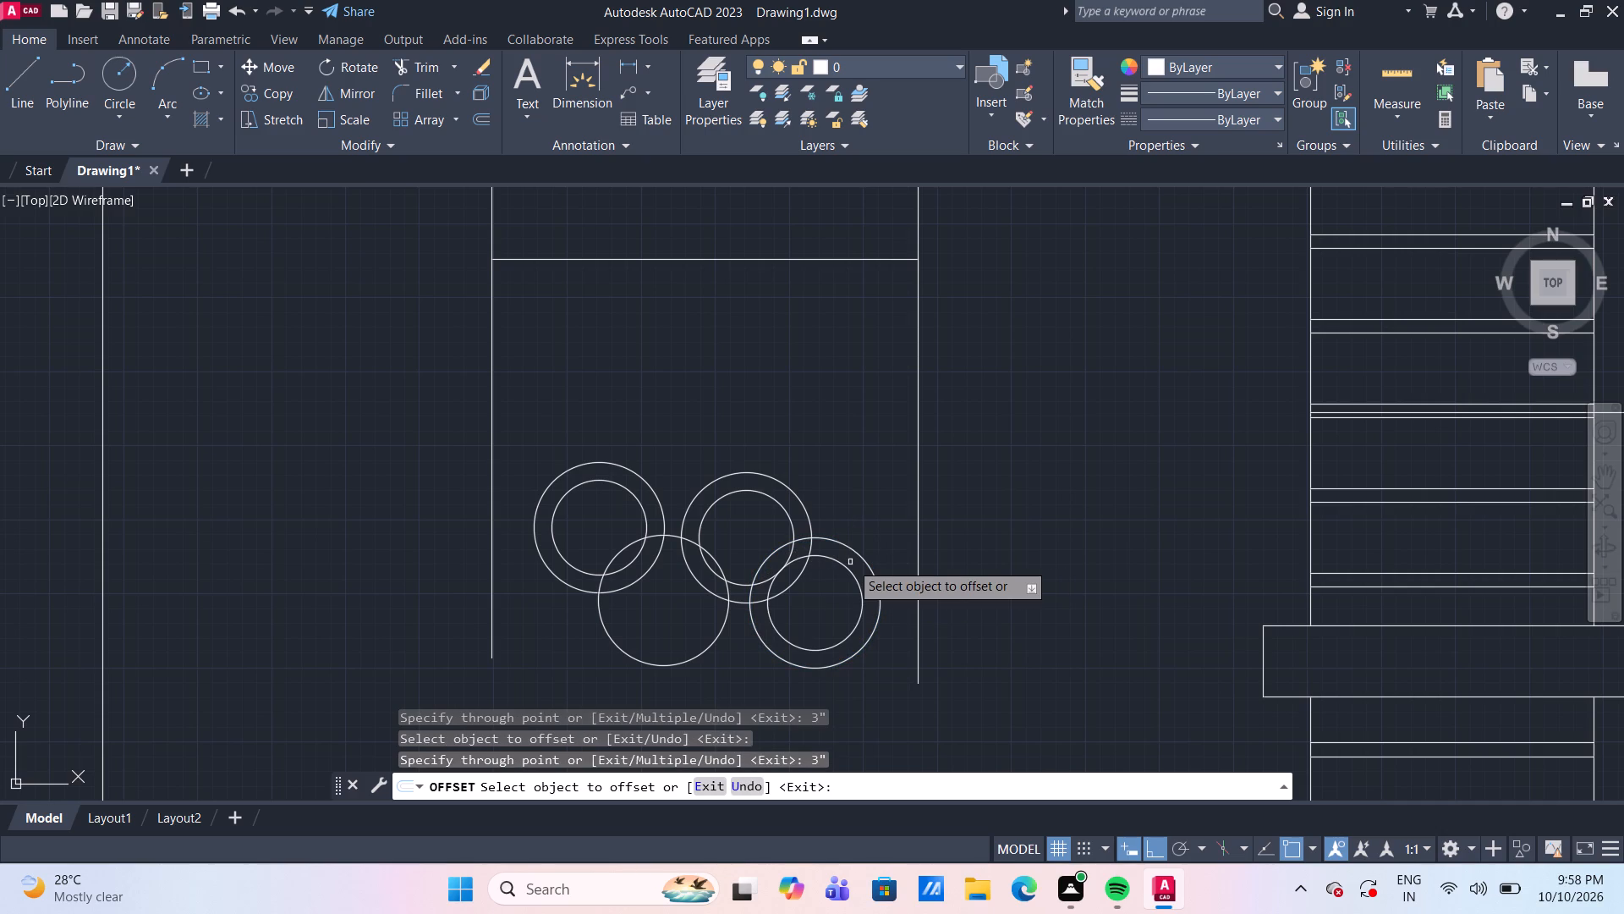
left_click(672, 537)
type("3\"")
key("Return")
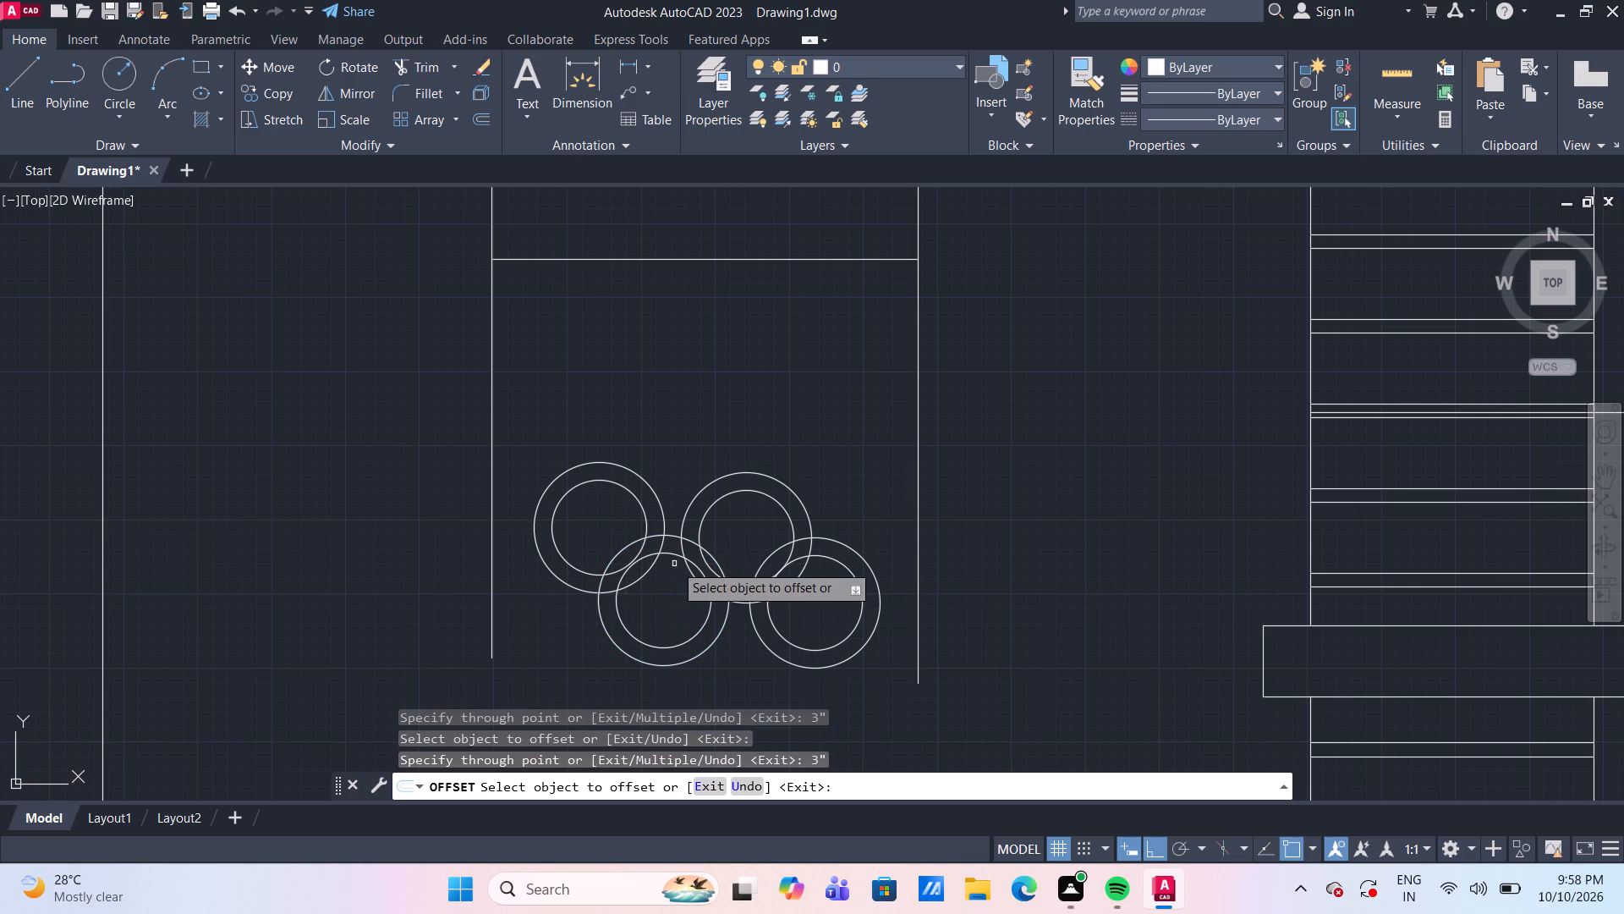
scroll(892, 394, "down", 4)
scroll(939, 457, "down", 1)
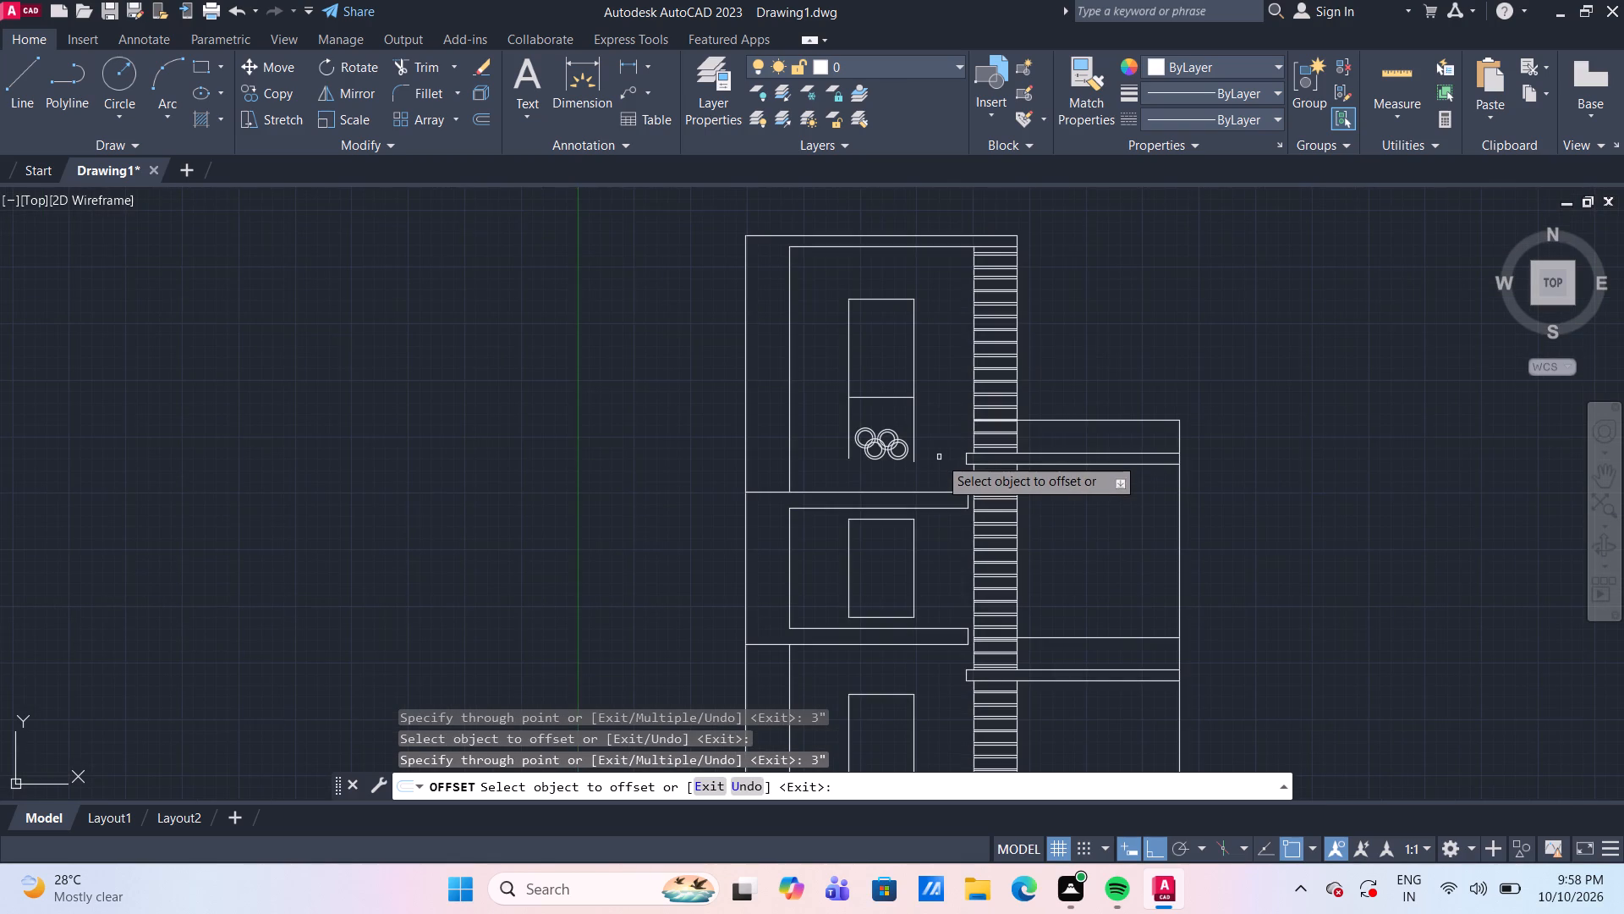
scroll(924, 461, "up", 3)
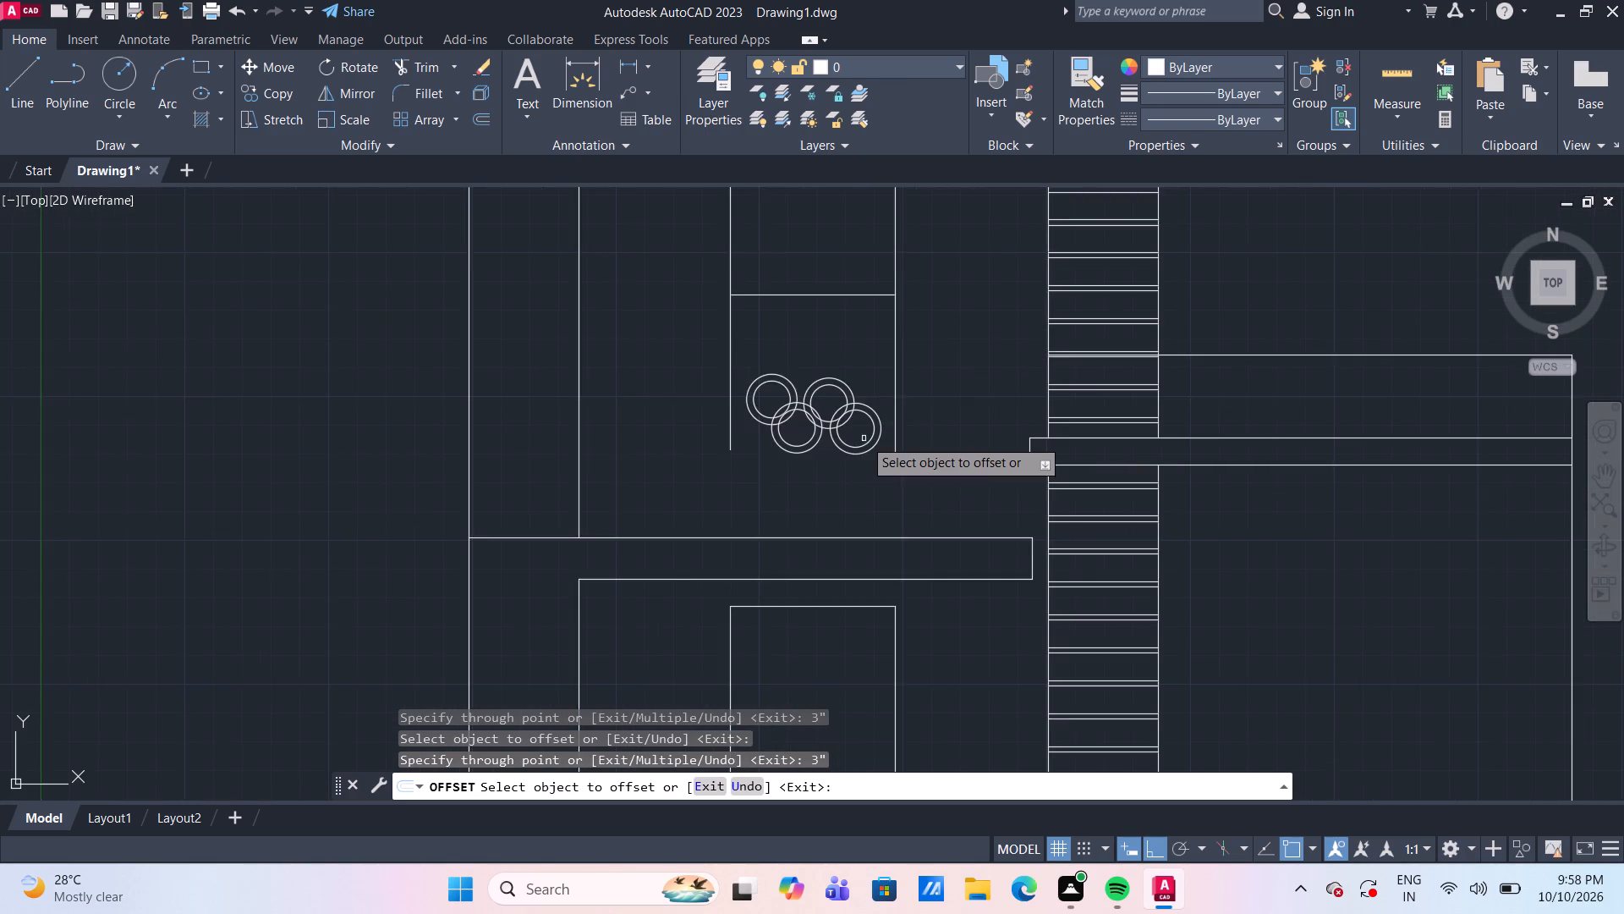
scroll(864, 438, "up", 2)
key("Escape")
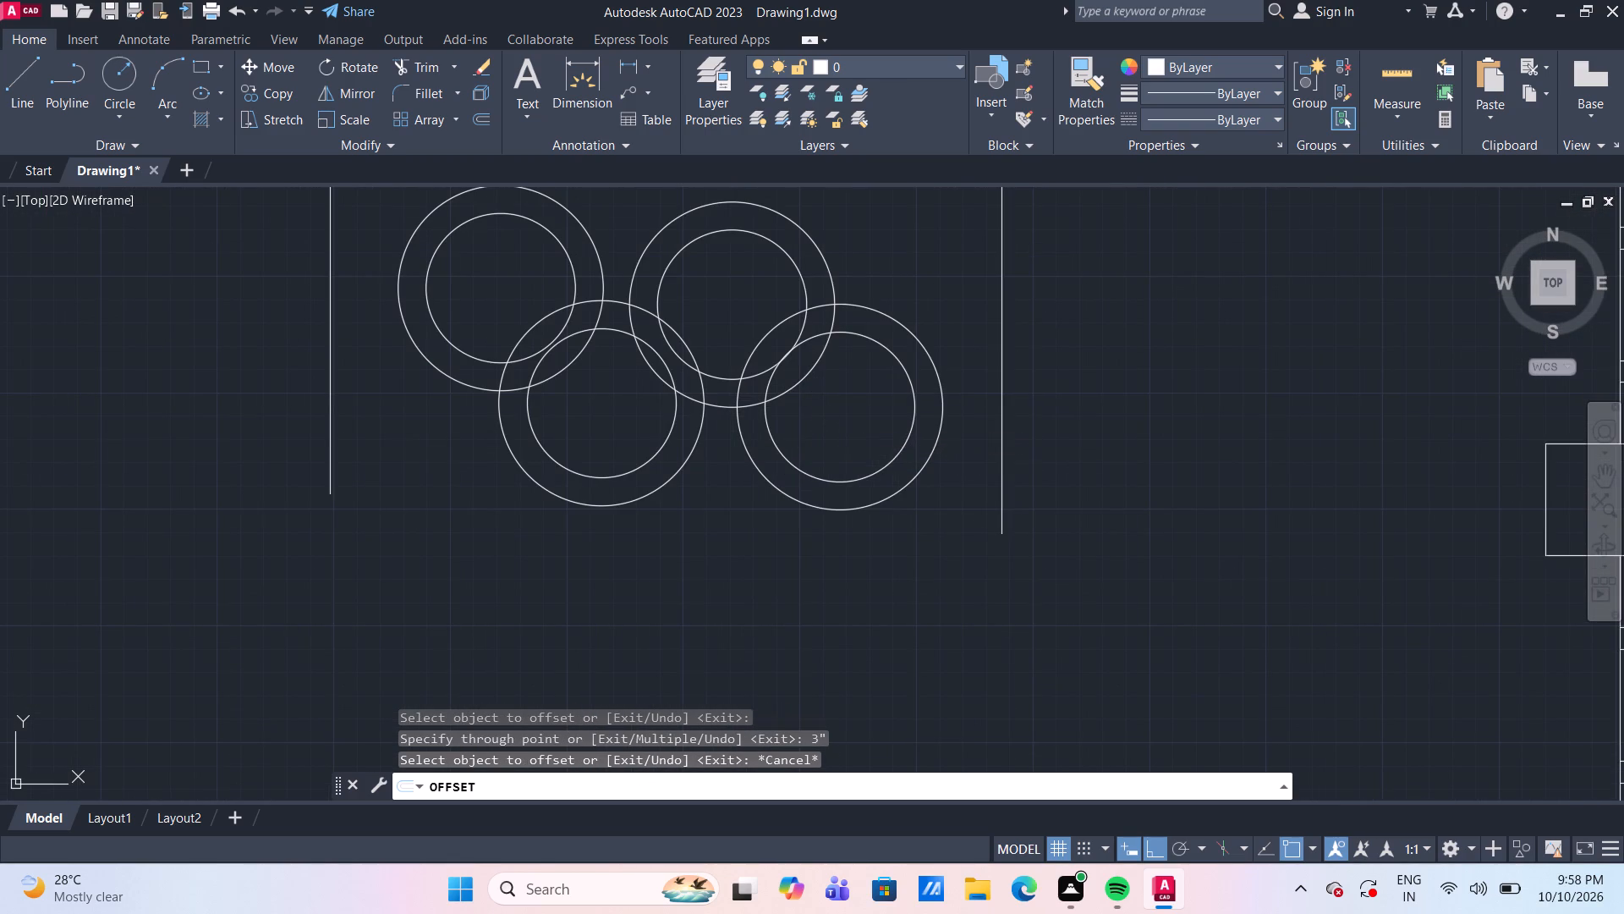
Move the lower concentric pair nearest the lined strip about 2" away from it, its inner side quadrant onto the adjacent upper pair's outer circle.
left_click(953, 419)
left_click(889, 383)
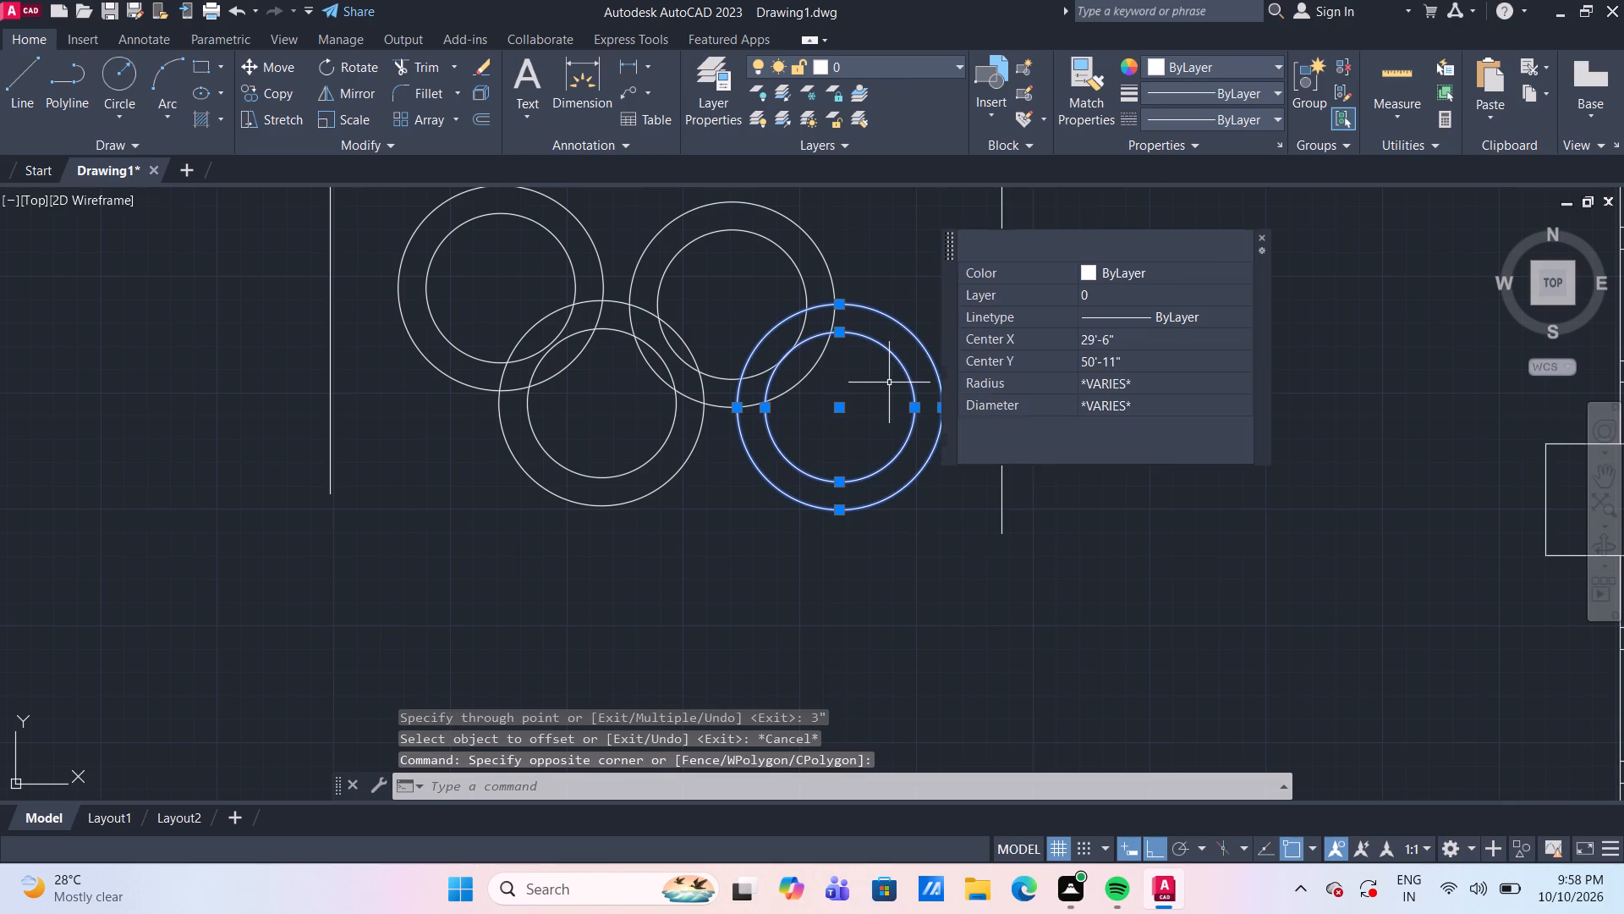
type("m")
key("space")
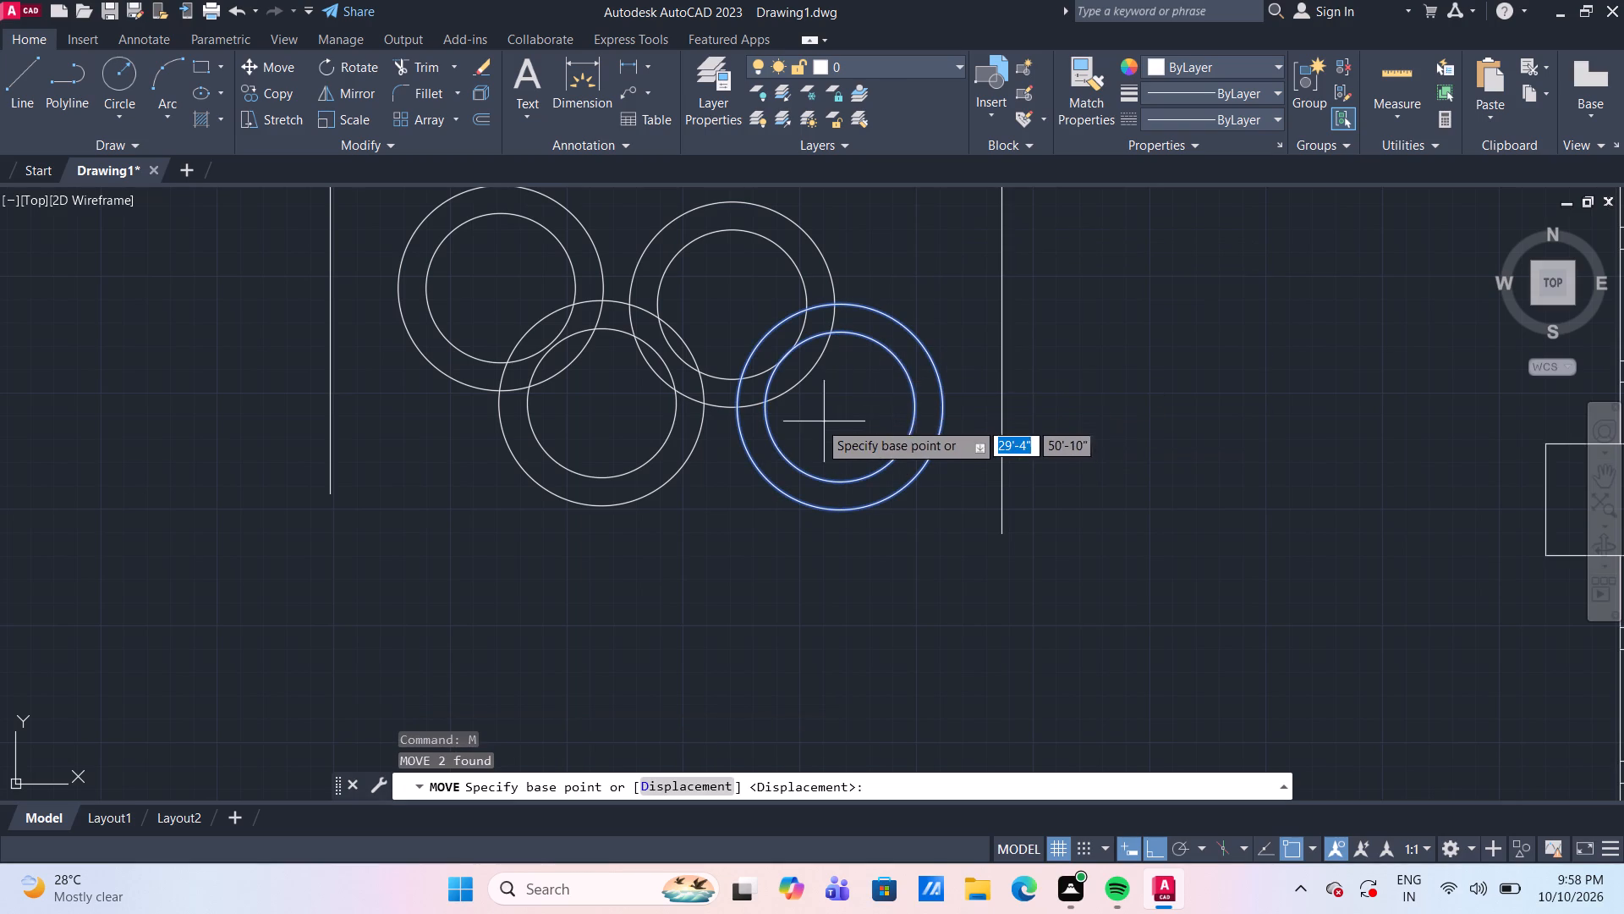
left_click(770, 405)
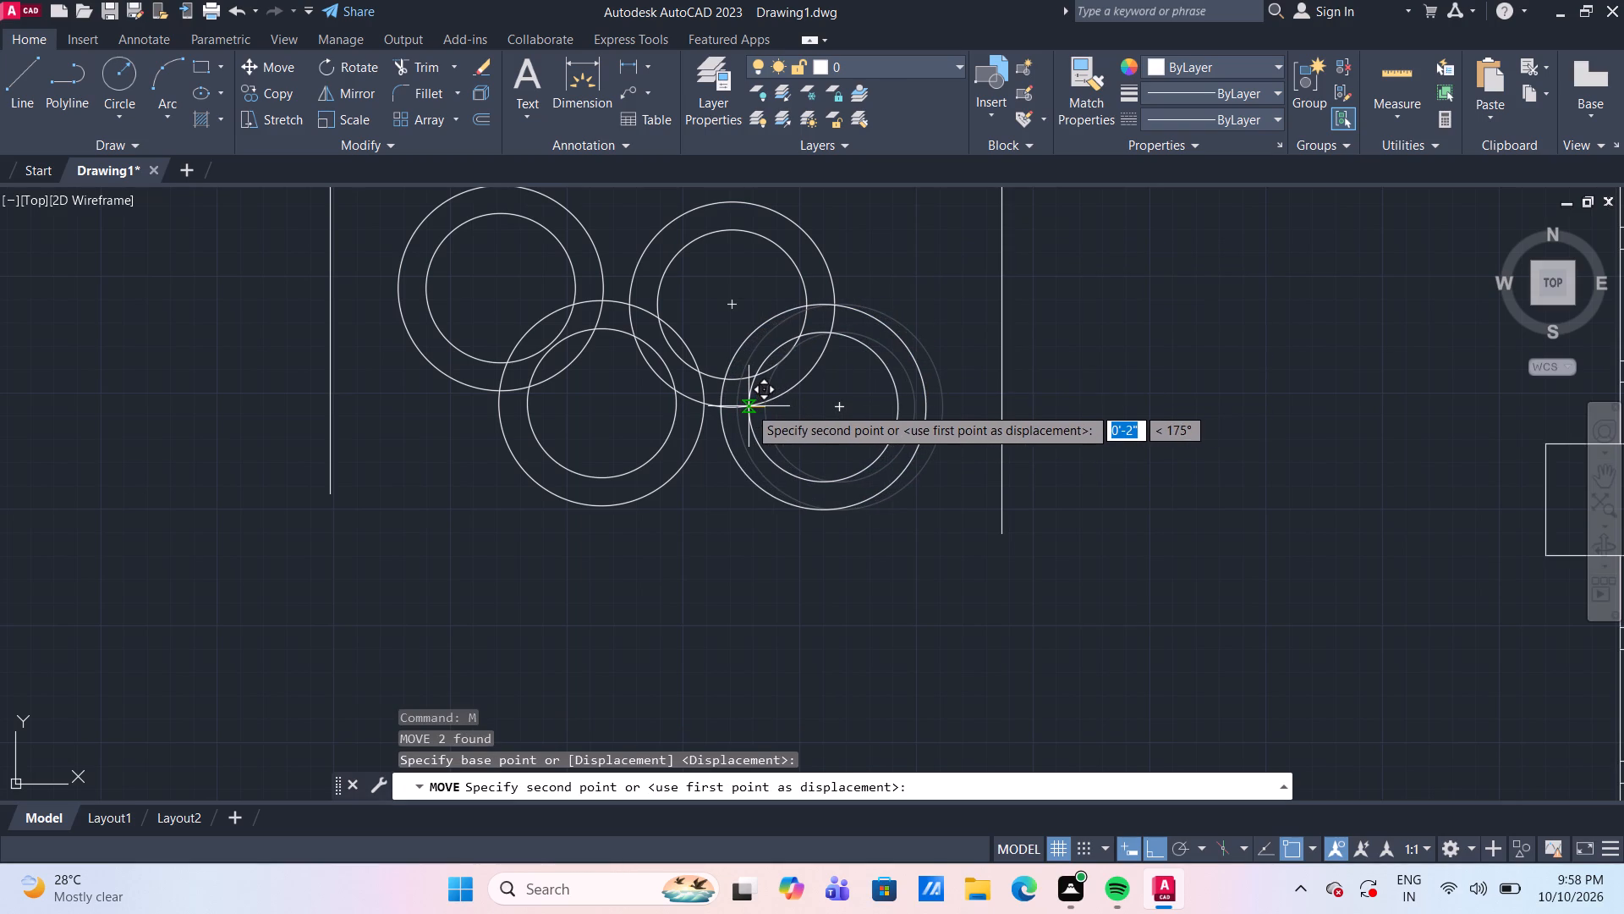
left_click(749, 406)
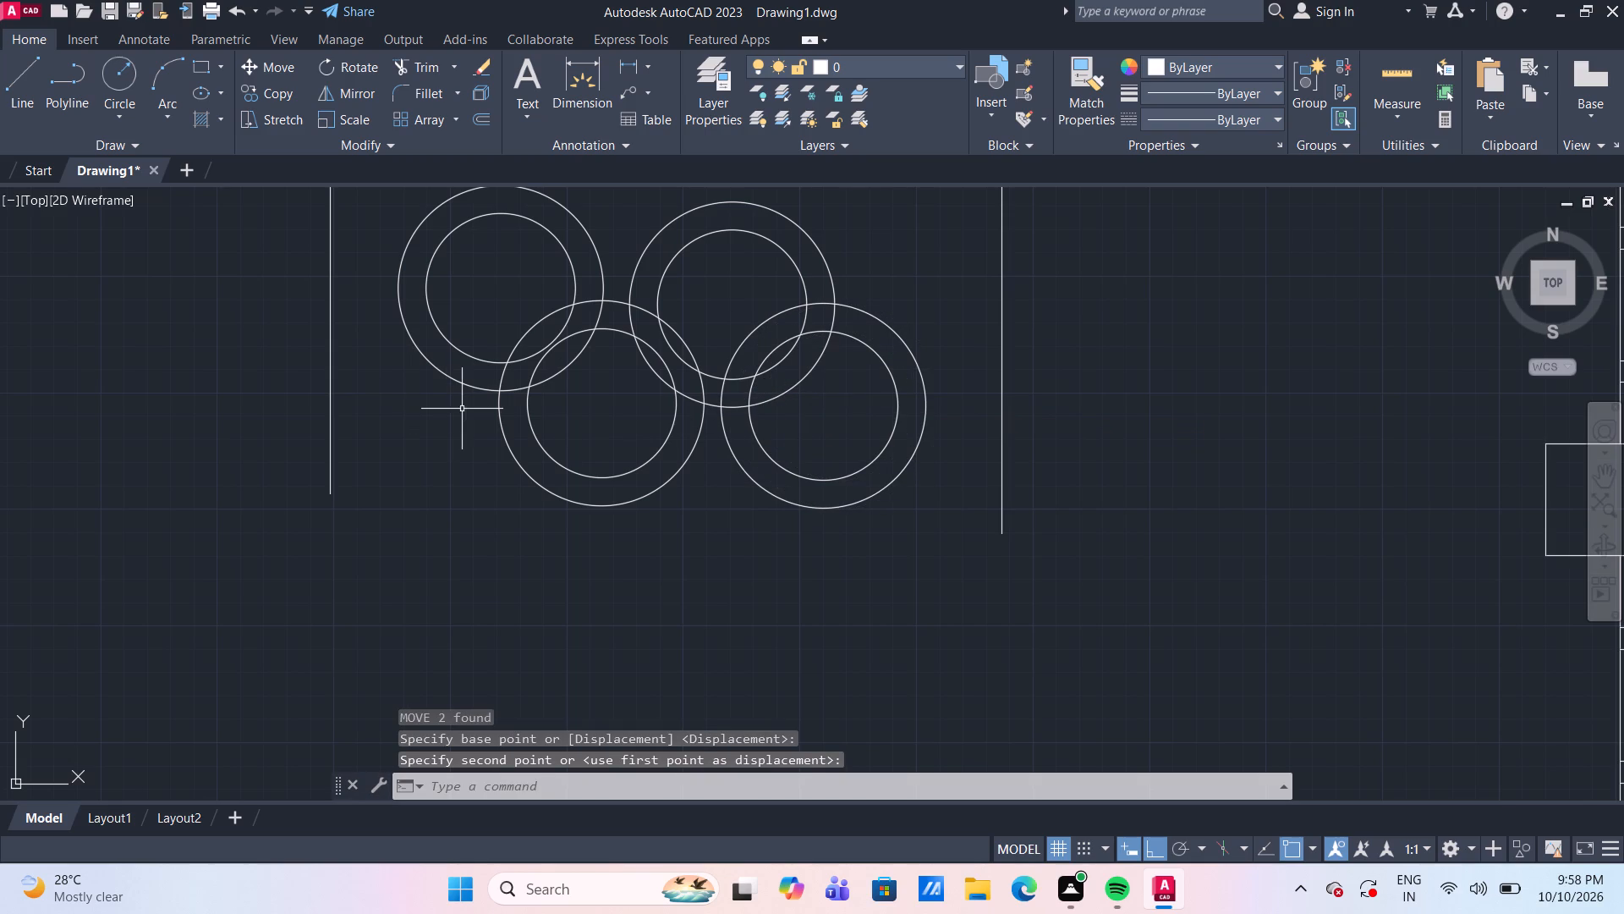
Move the upper concentric pair farthest from the lined strip about 3" horizontally towards the neighbouring upper pair.
left_click_drag(462, 409, 461, 398)
left_click(402, 282)
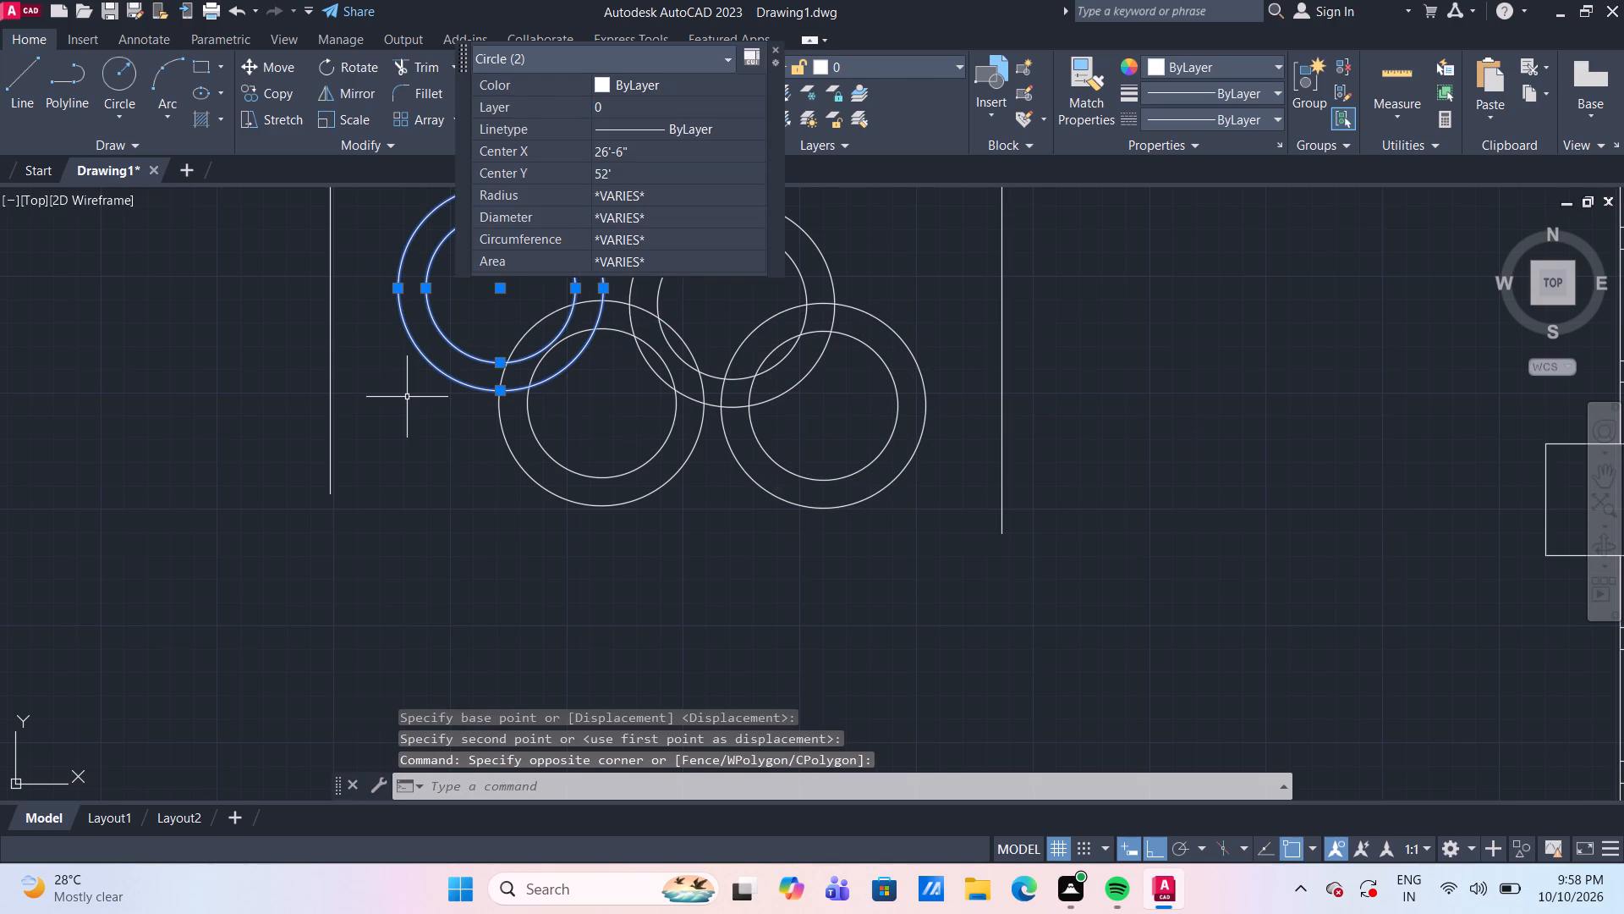
type("m")
key("space")
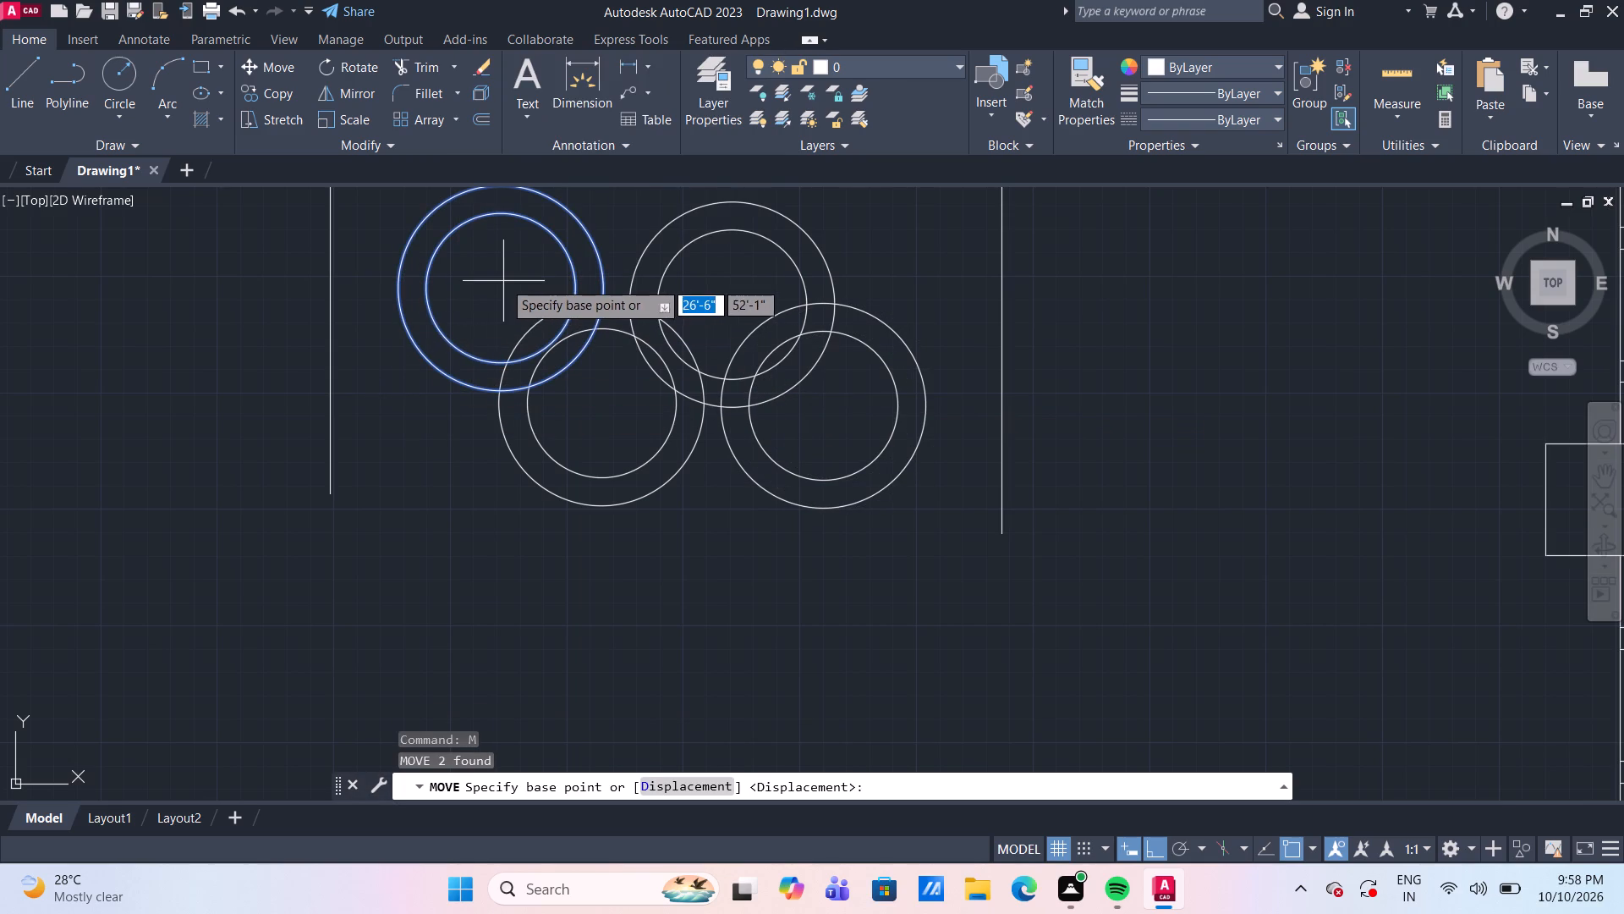
left_click(501, 295)
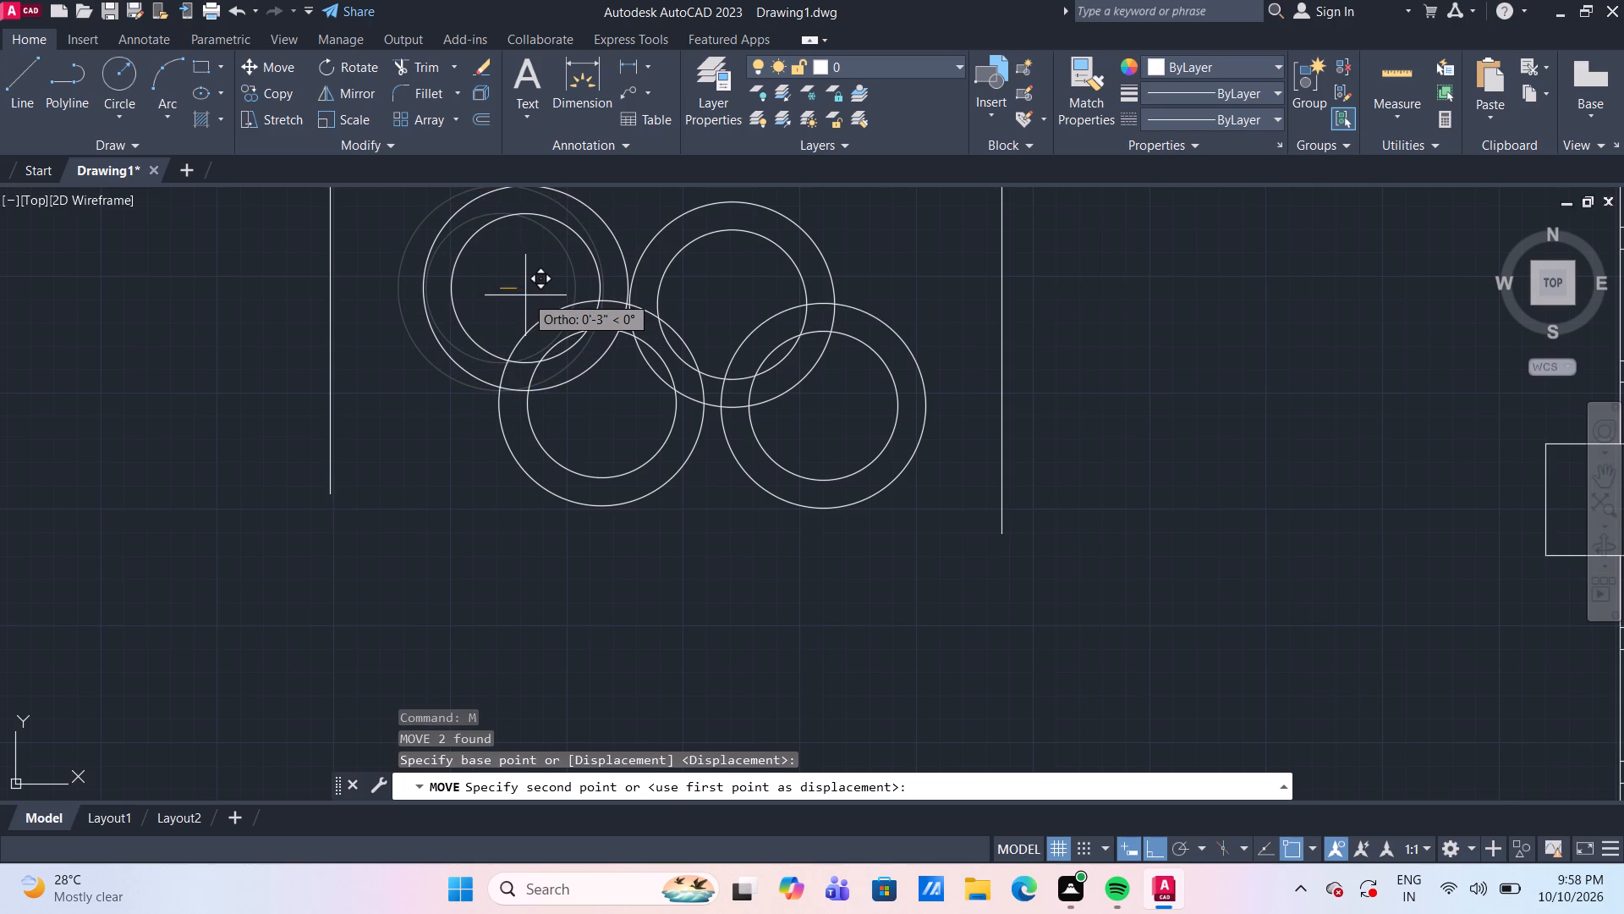
left_click(525, 295)
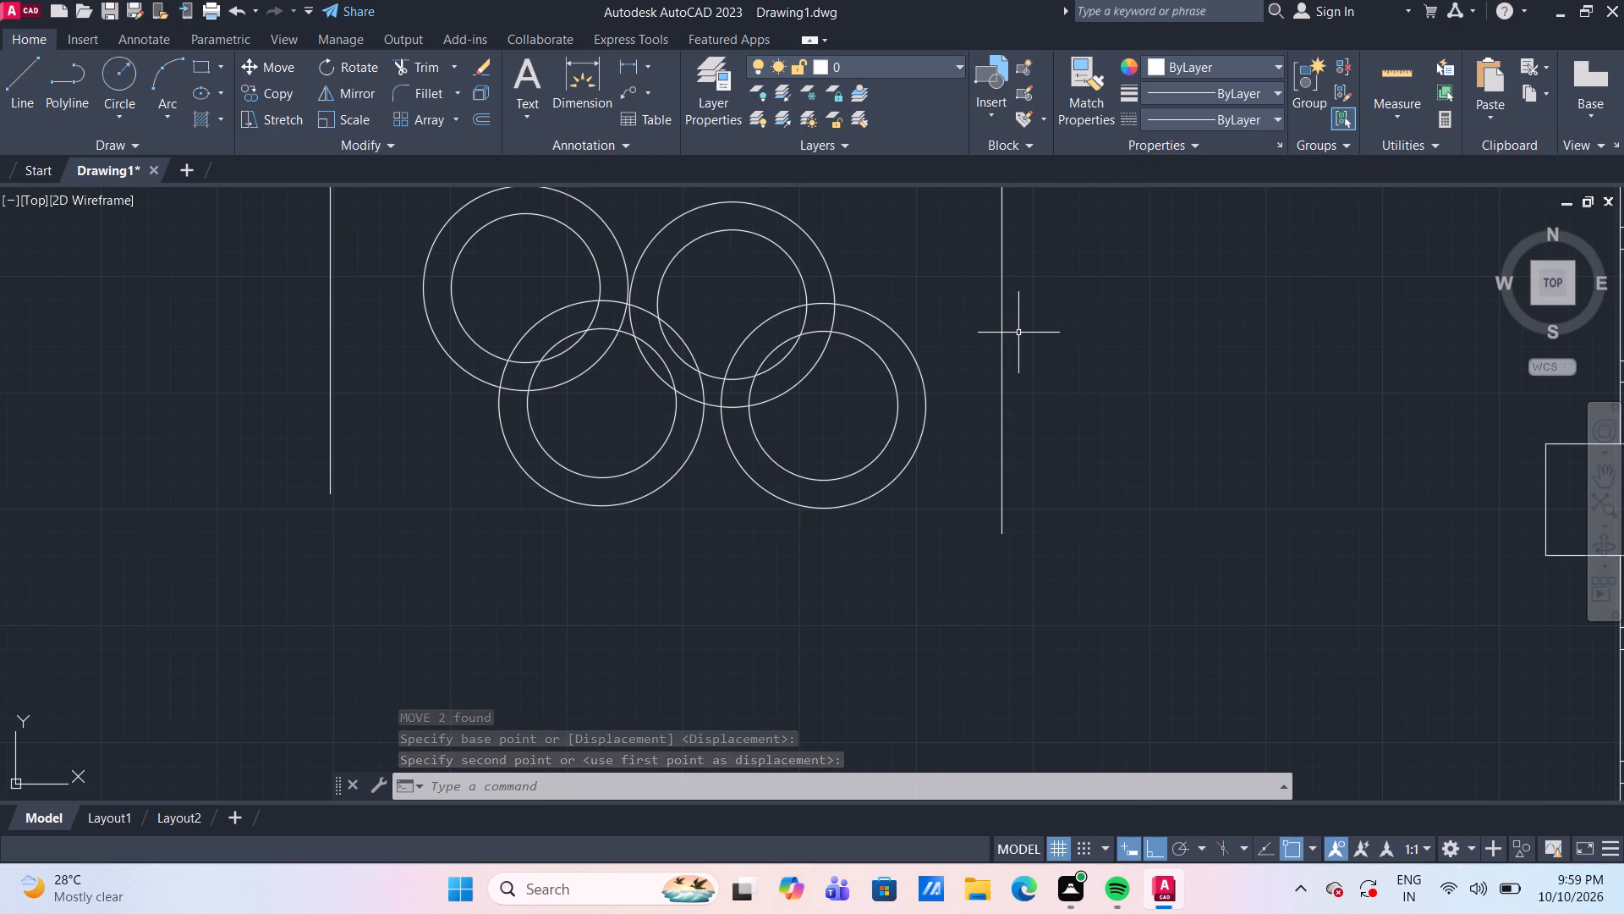
key("Escape")
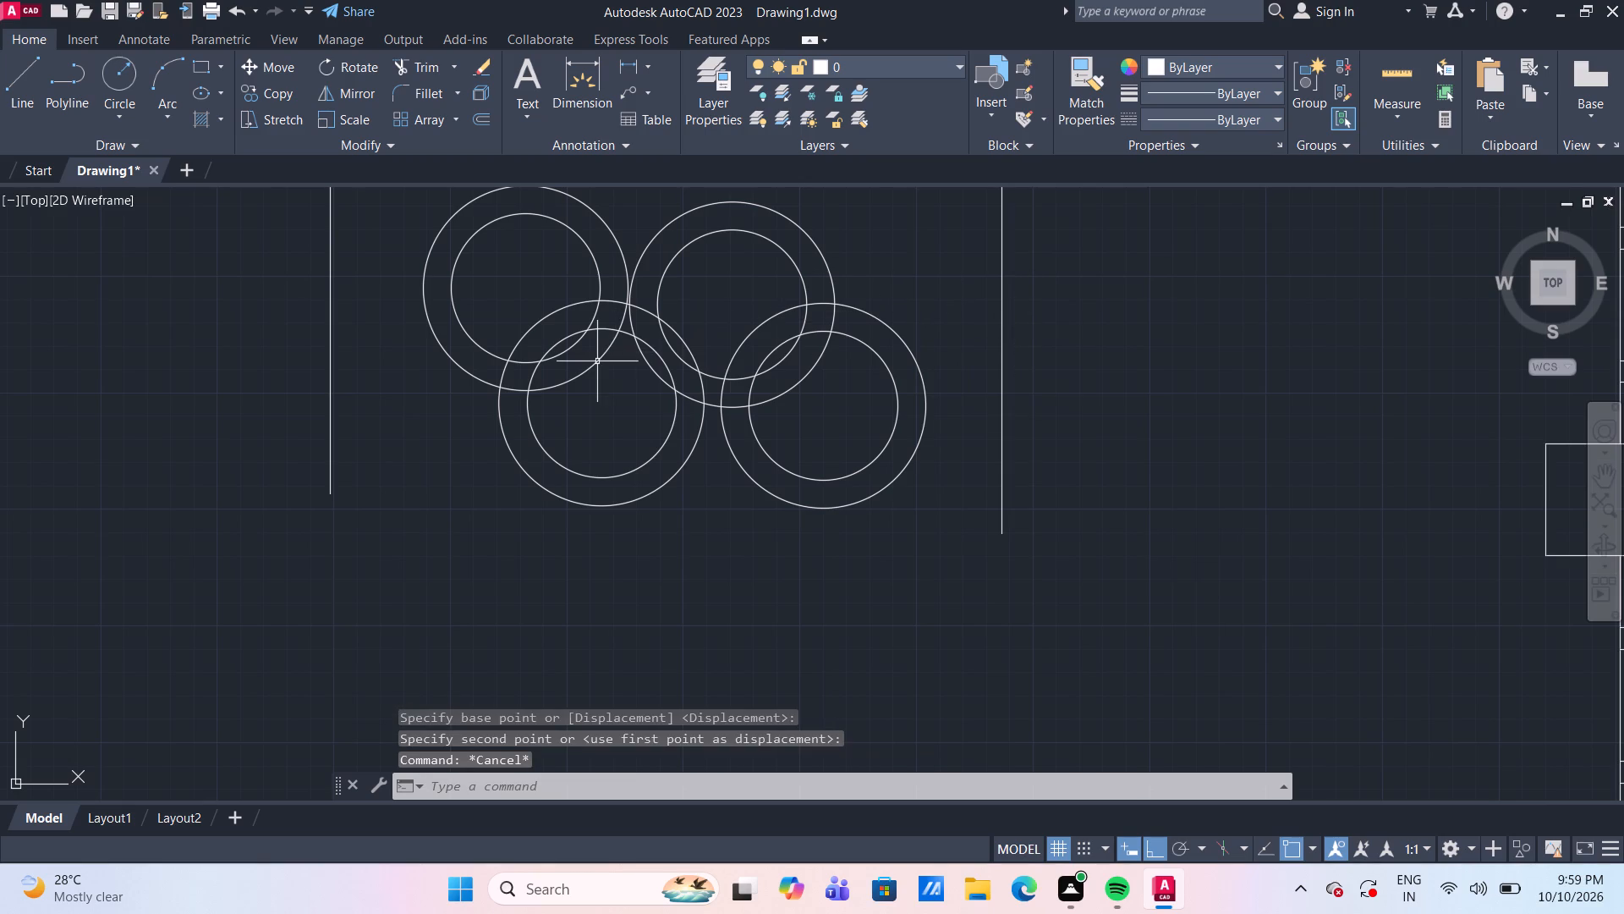
Move the upper concentric pair farthest from the lined strip about 2" straight down.
left_click_drag(444, 405, 445, 396)
left_click(465, 281)
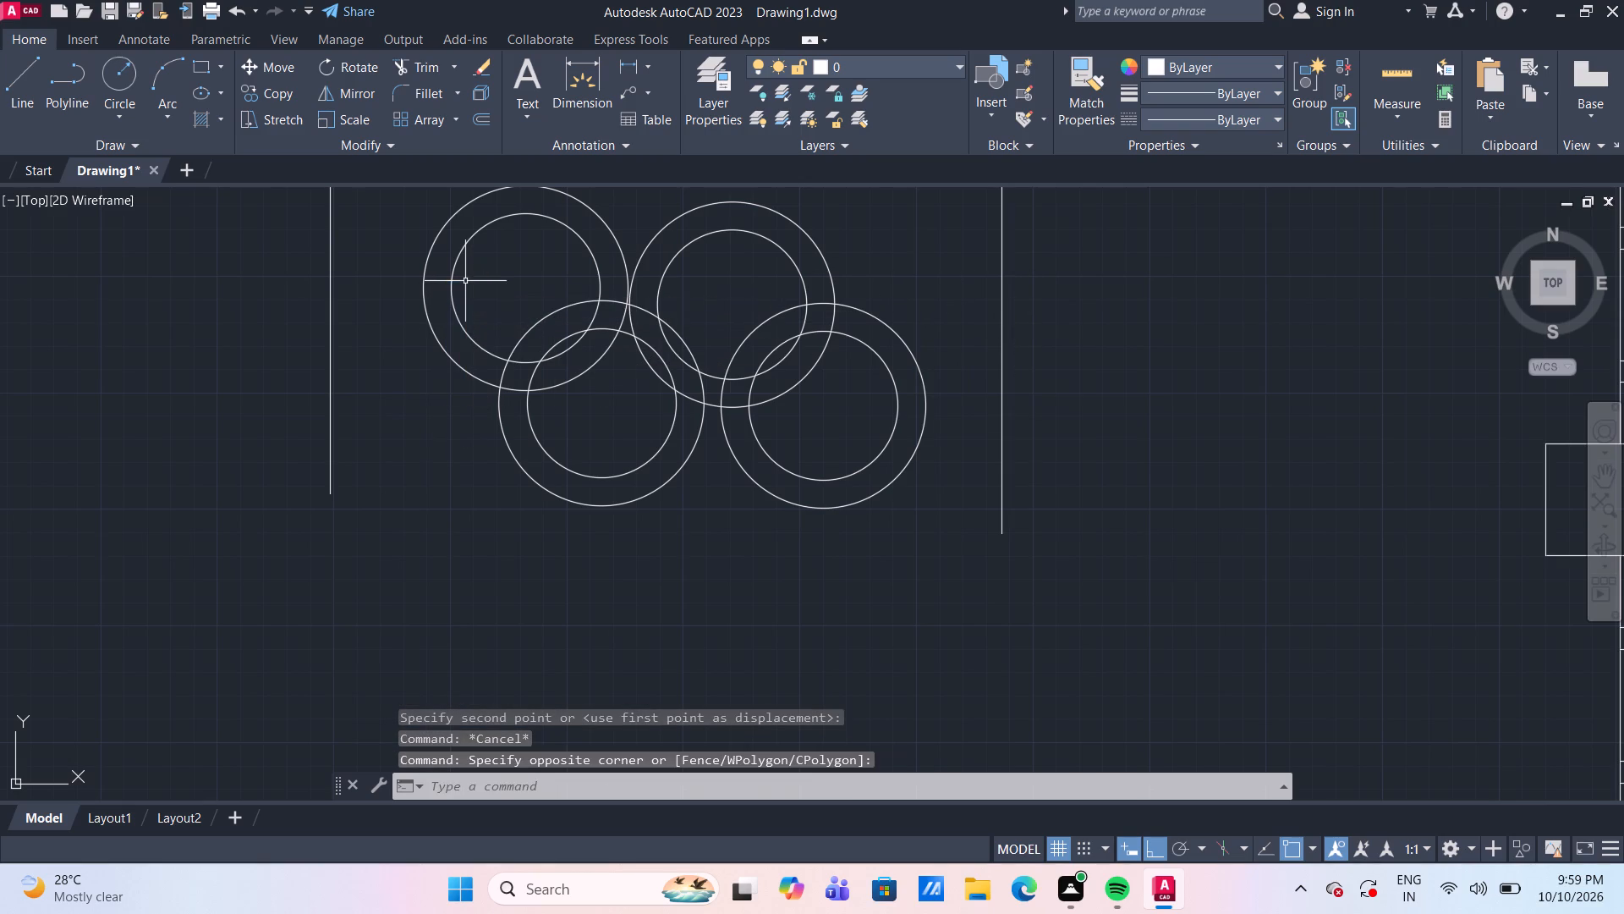
left_click(476, 316)
left_click(376, 244)
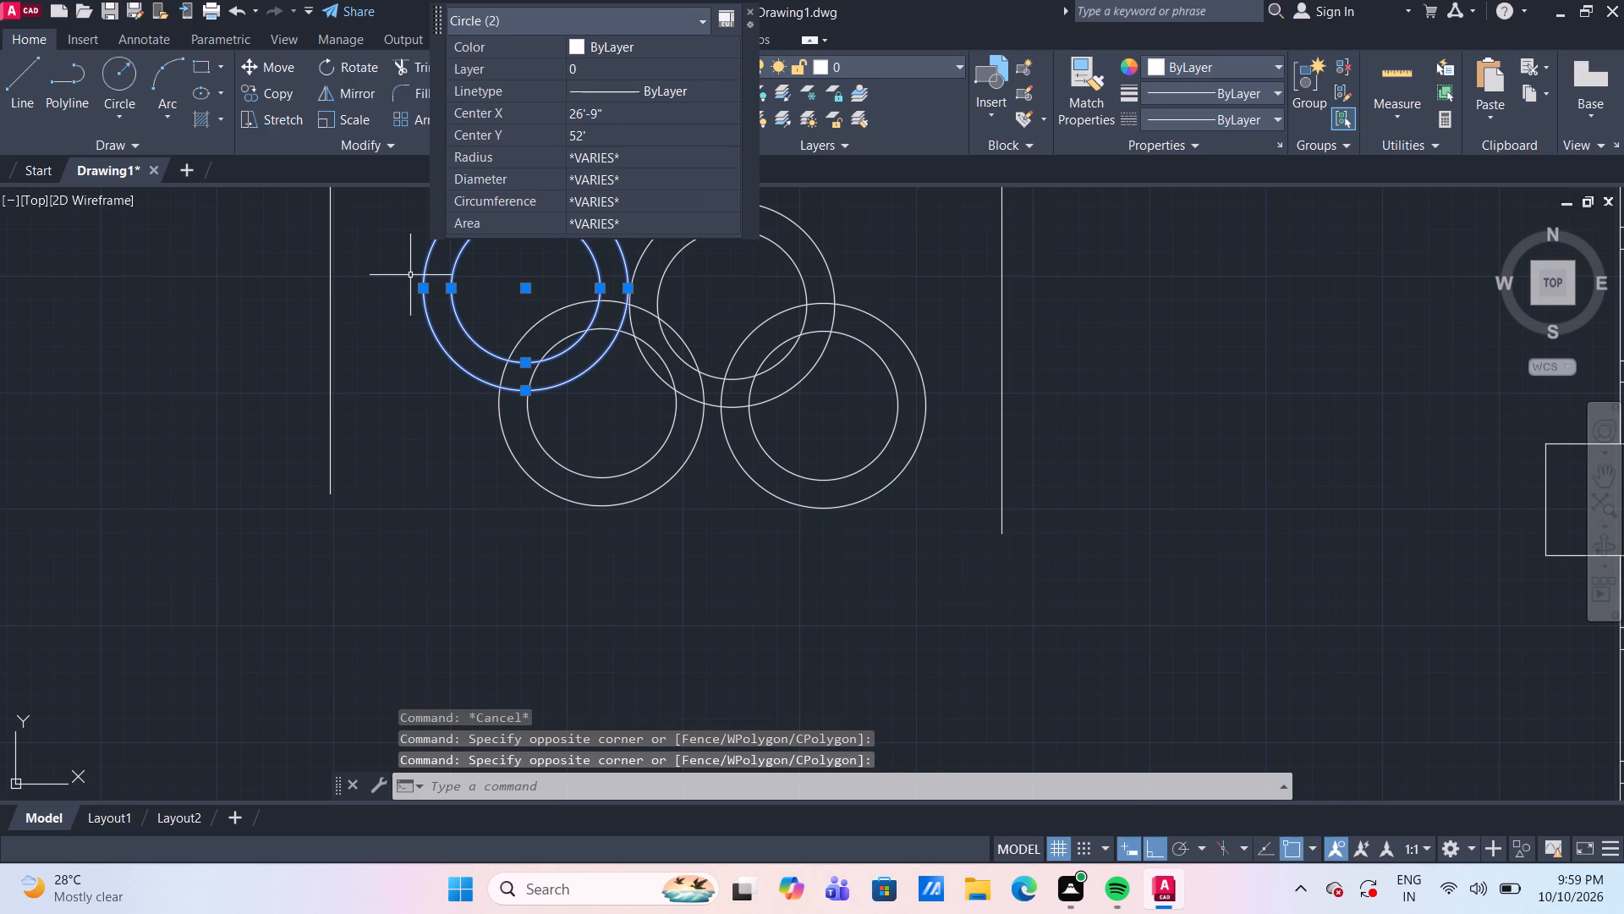
type("m")
key("space")
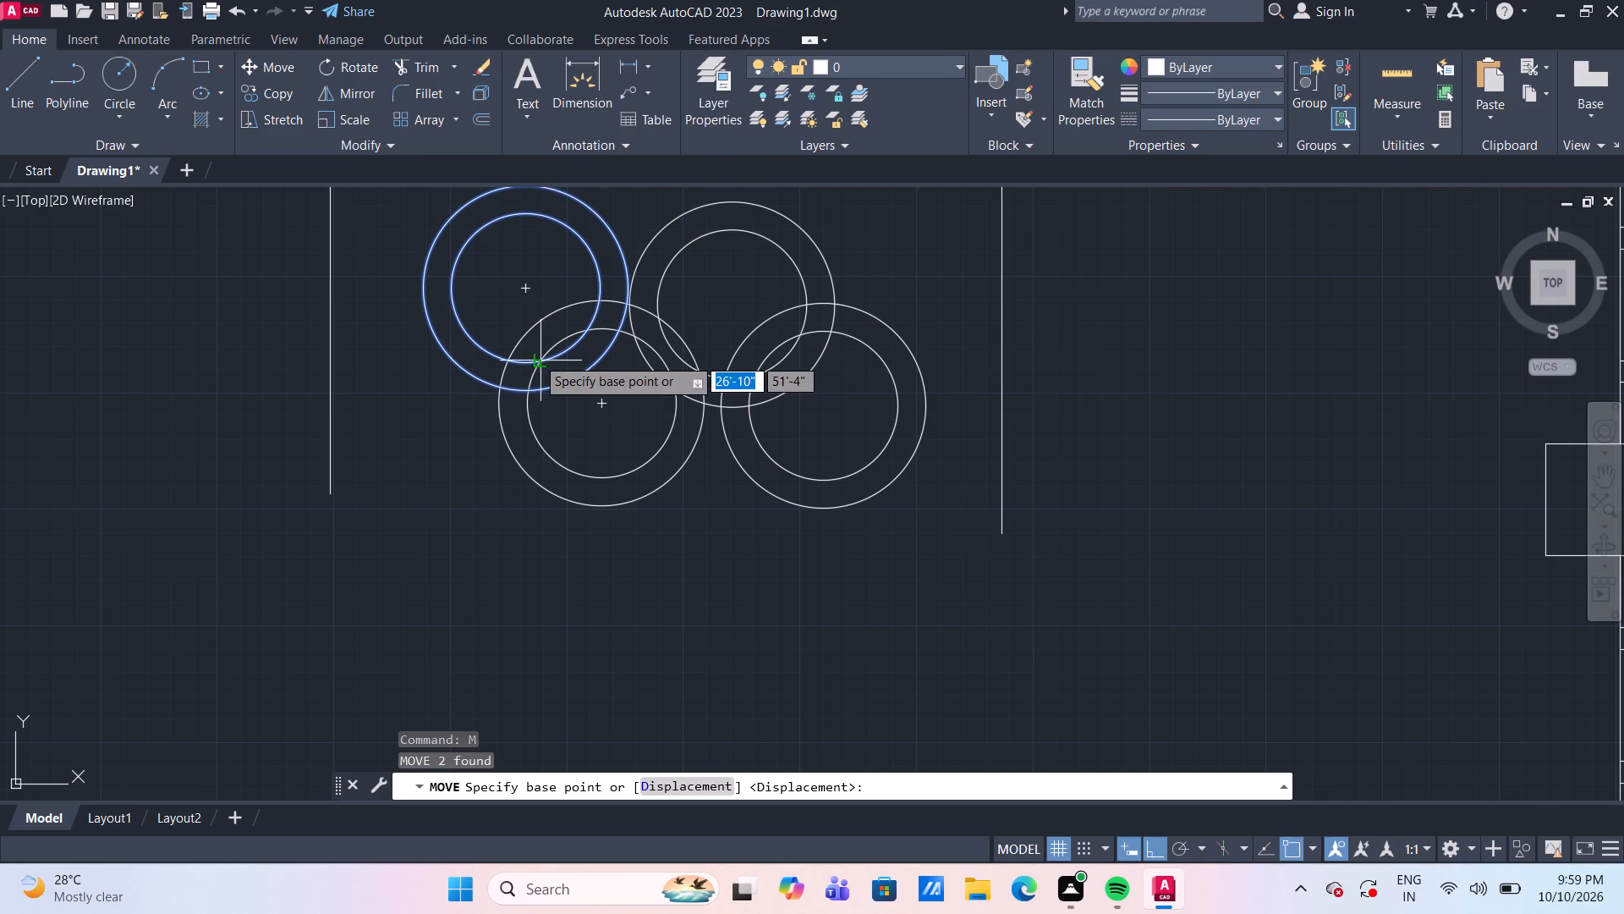
left_click(531, 292)
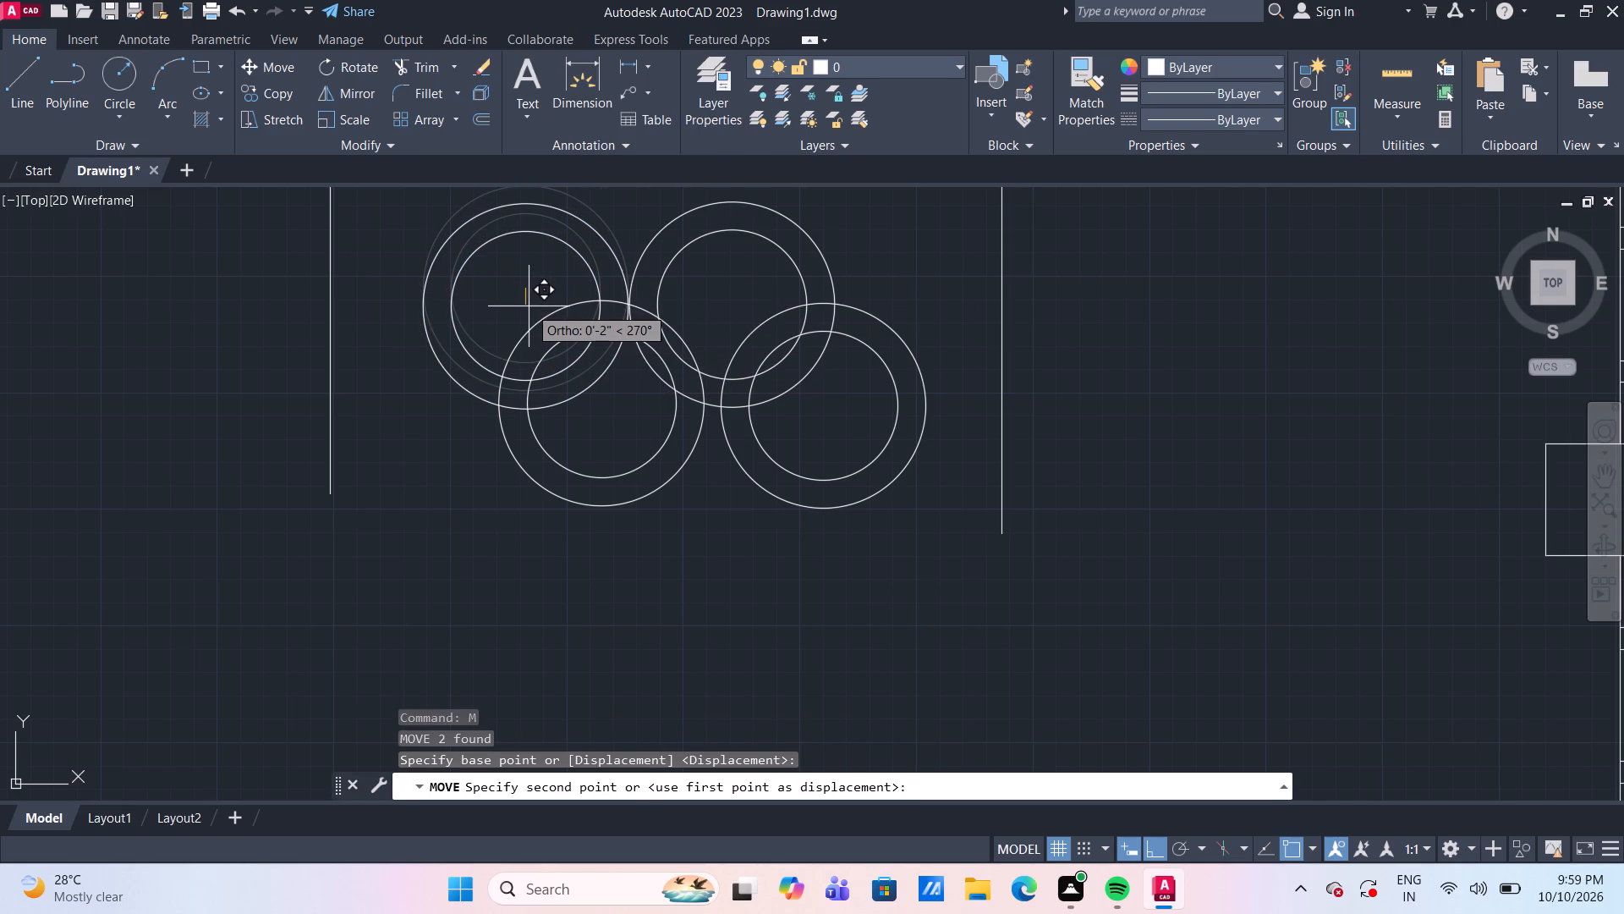
left_click(530, 308)
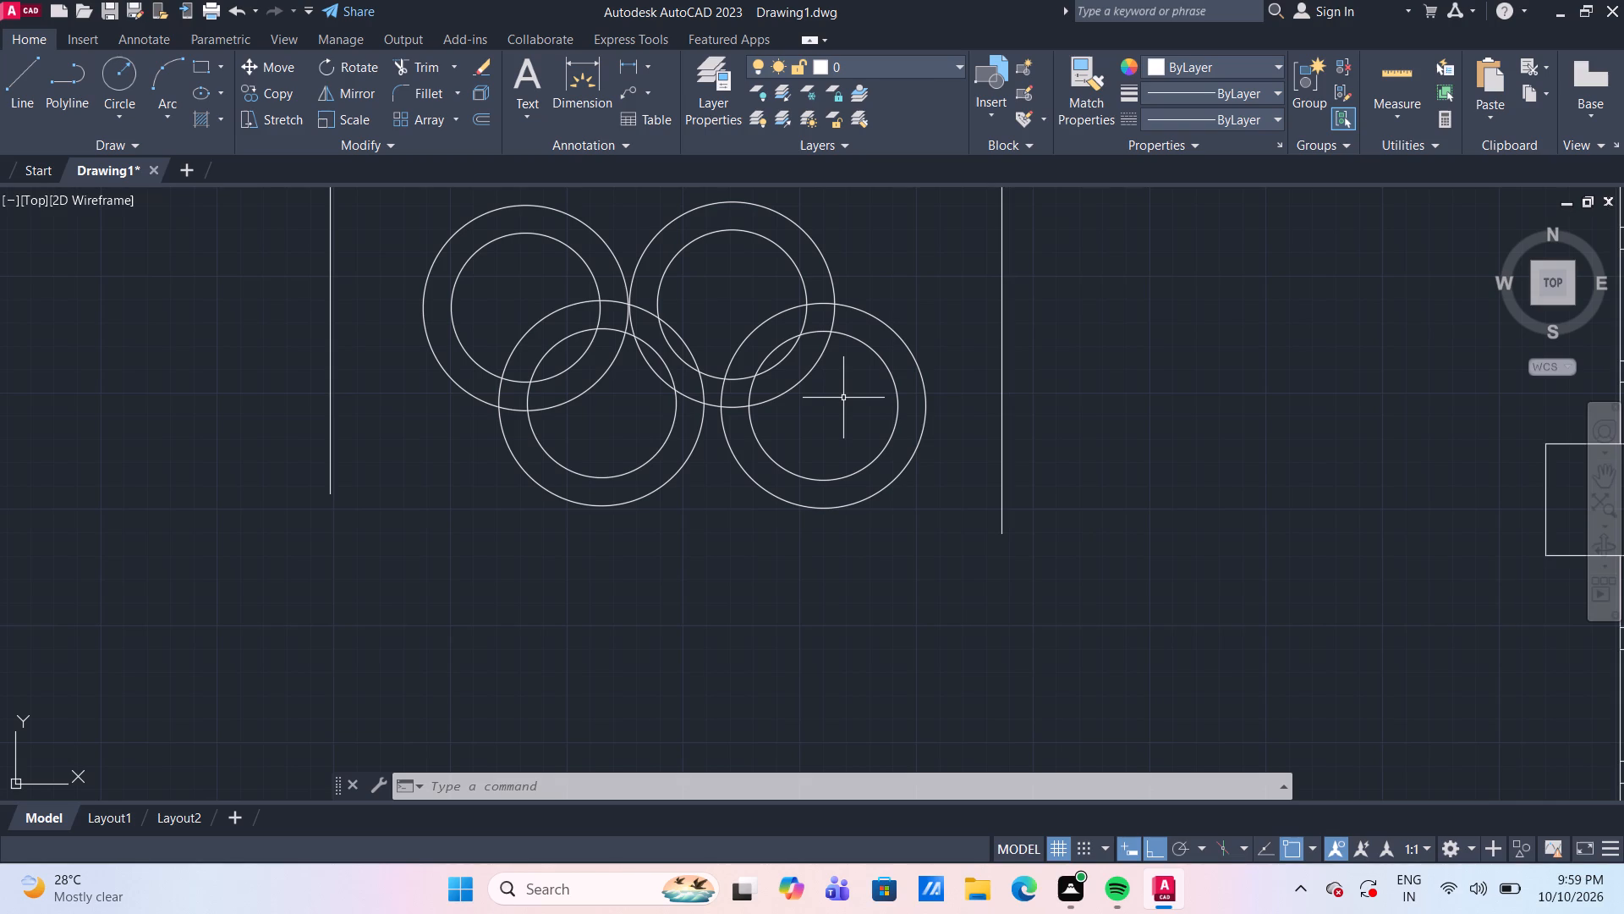
key("Escape")
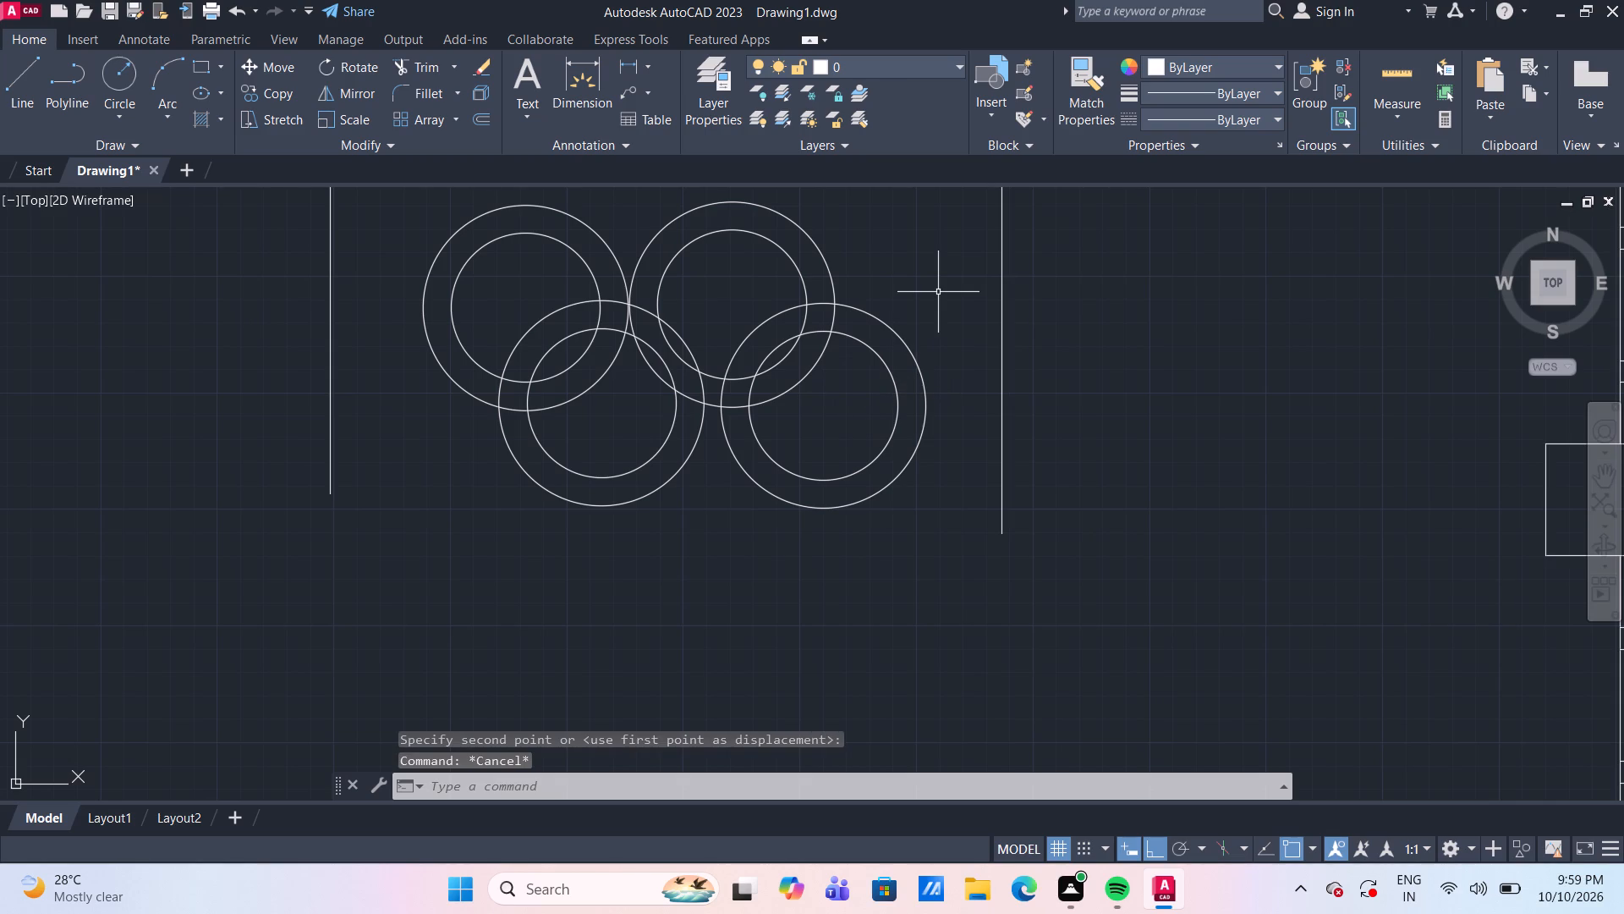
Offset the outer circle of each of the four concentric pairs 2" inward.
type("o")
key("space")
key("space")
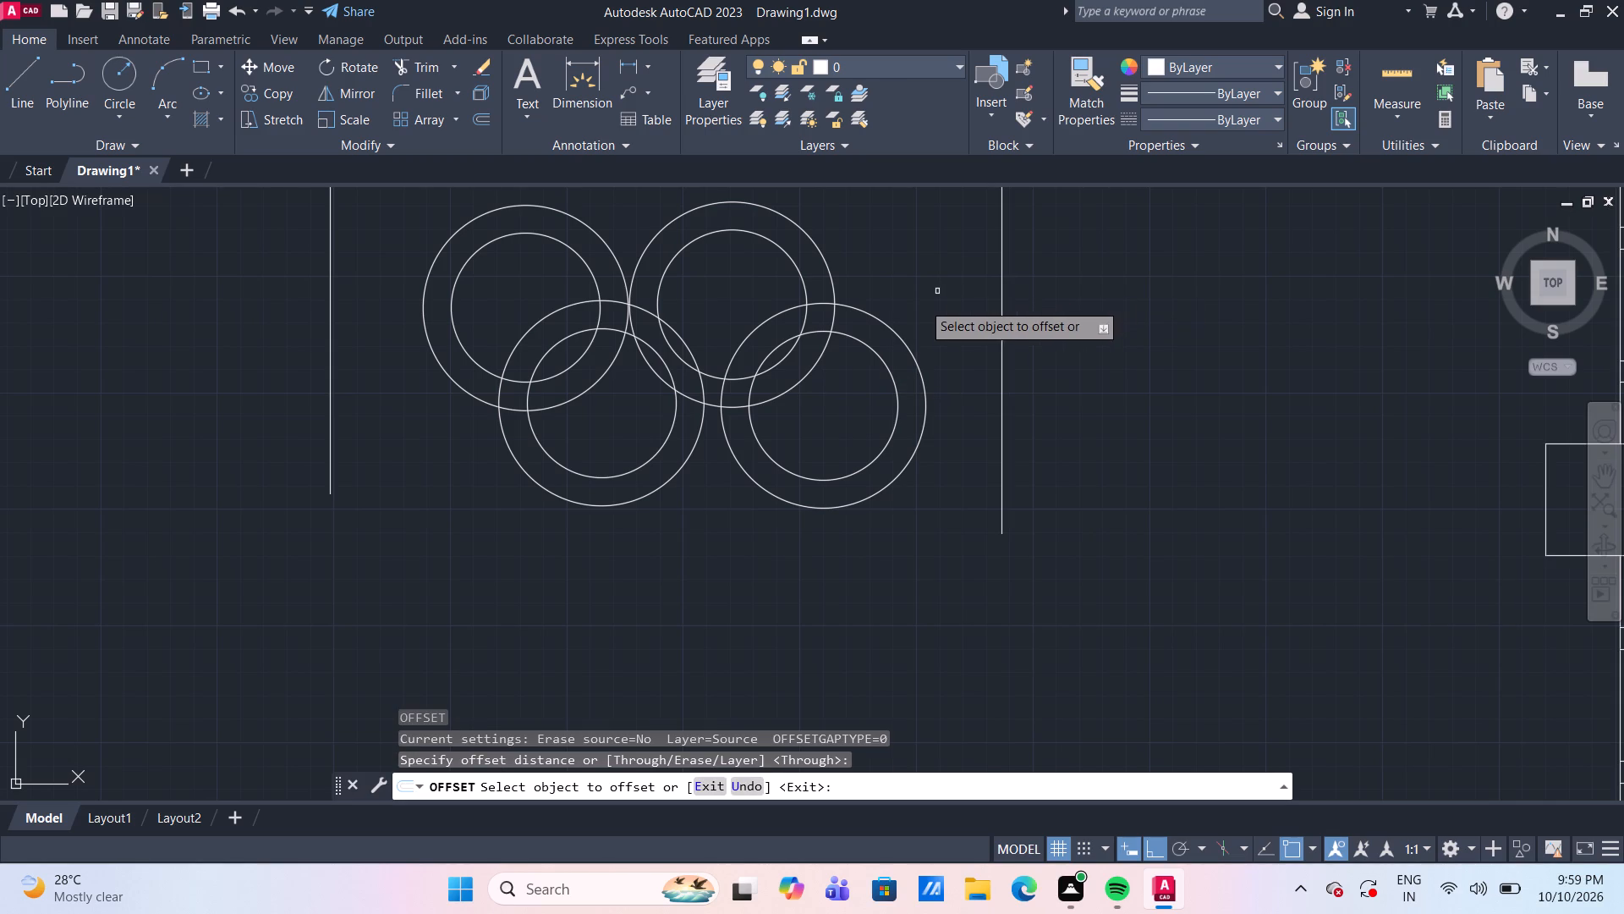
left_click(899, 339)
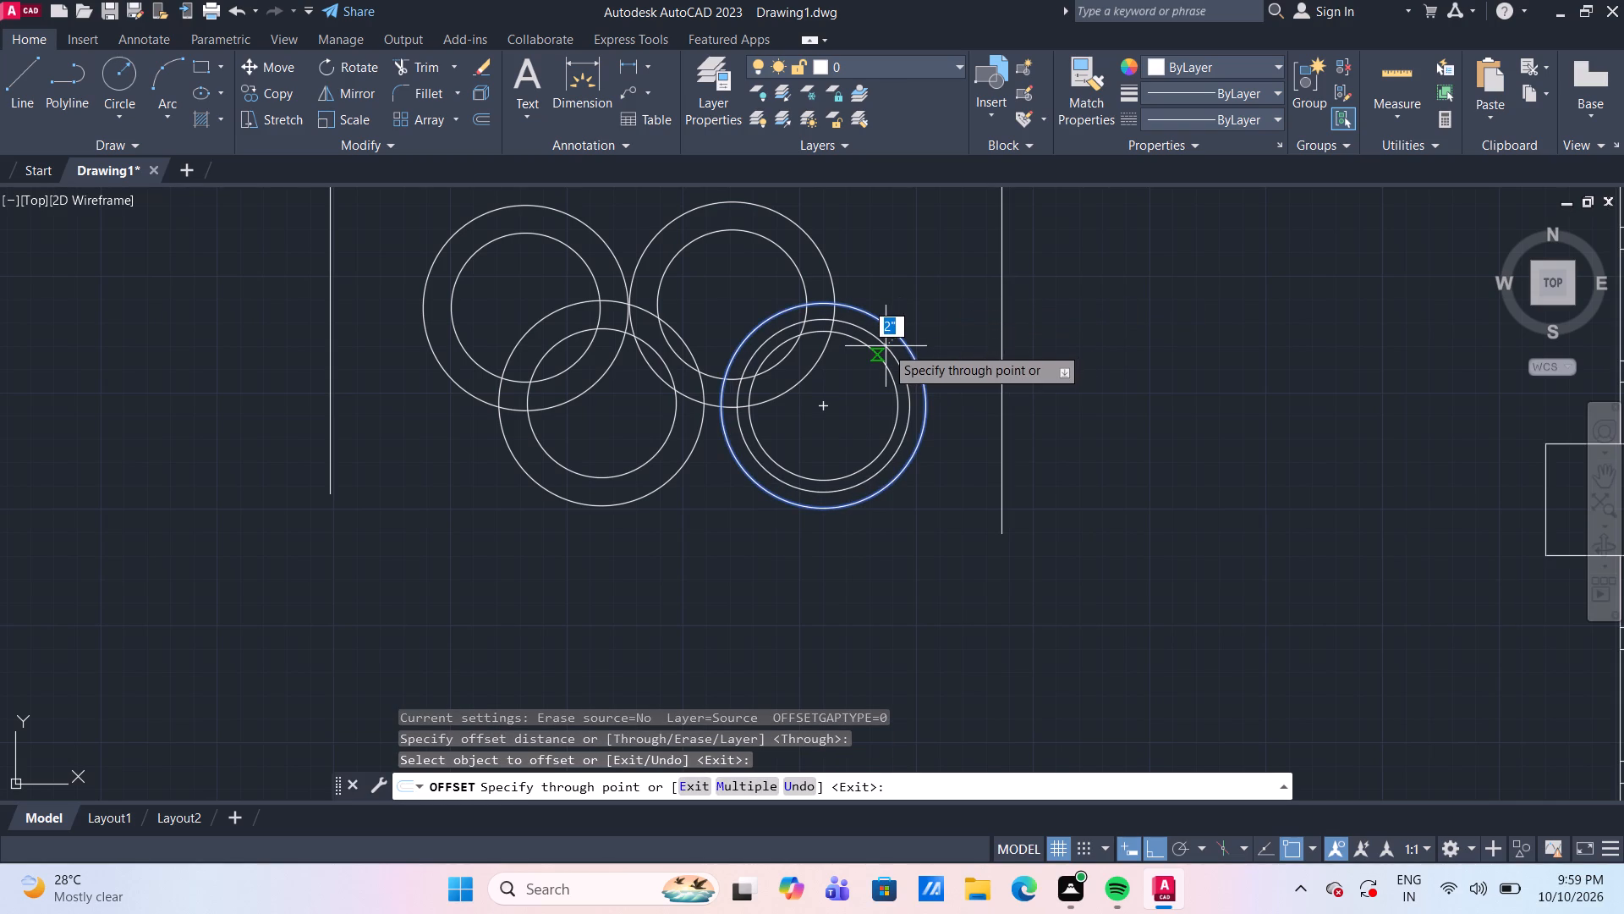
type("2\"")
key("Return")
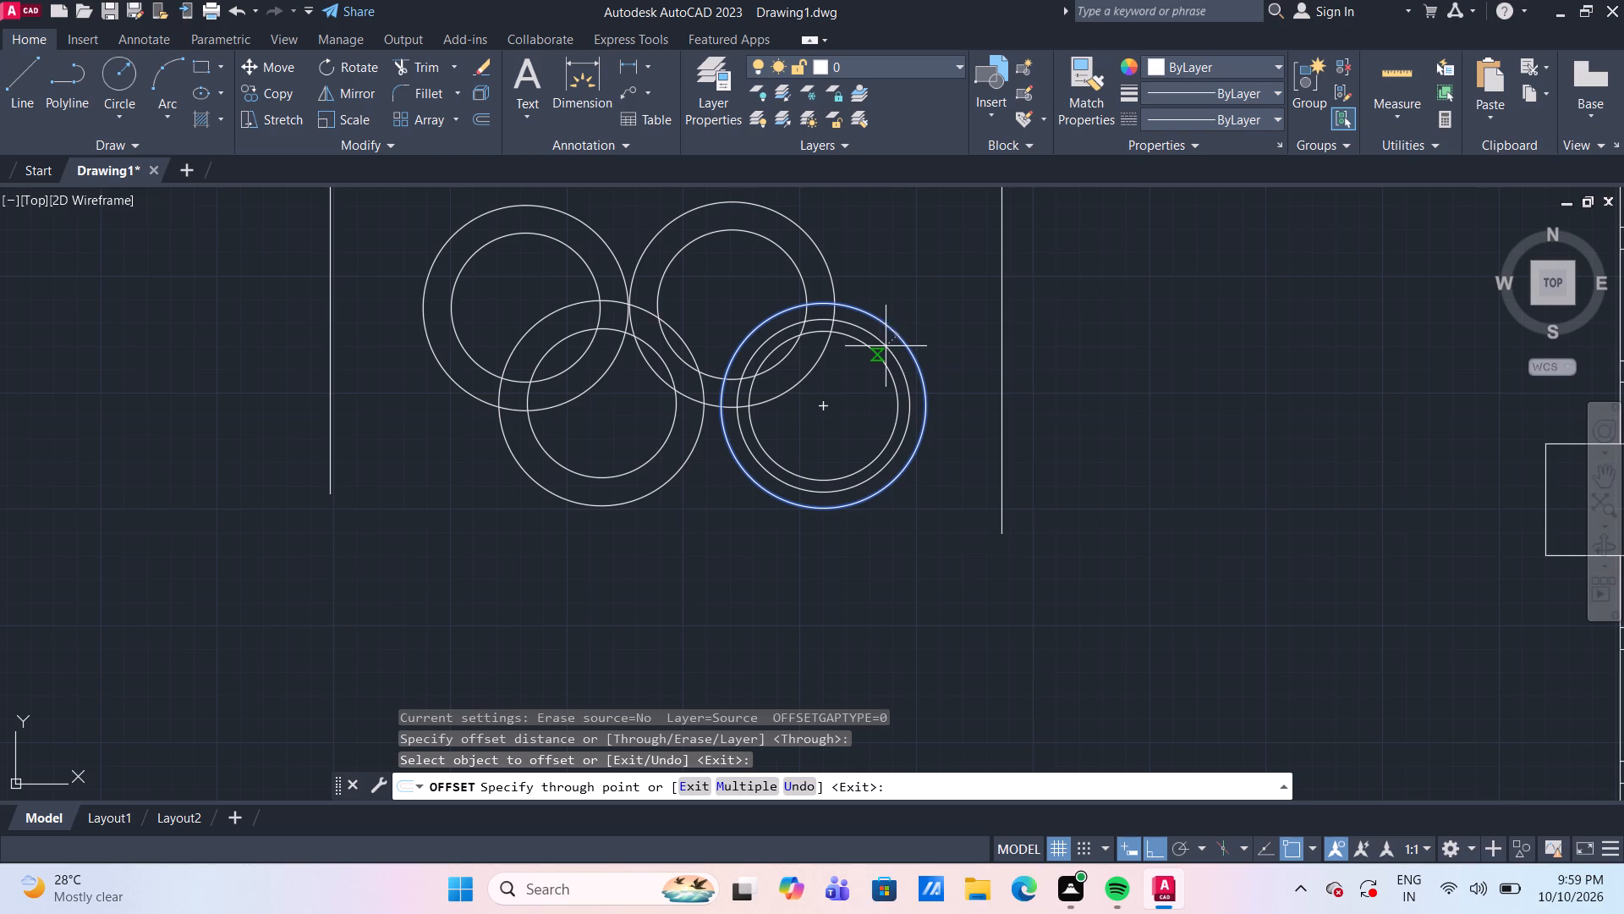
left_click(806, 236)
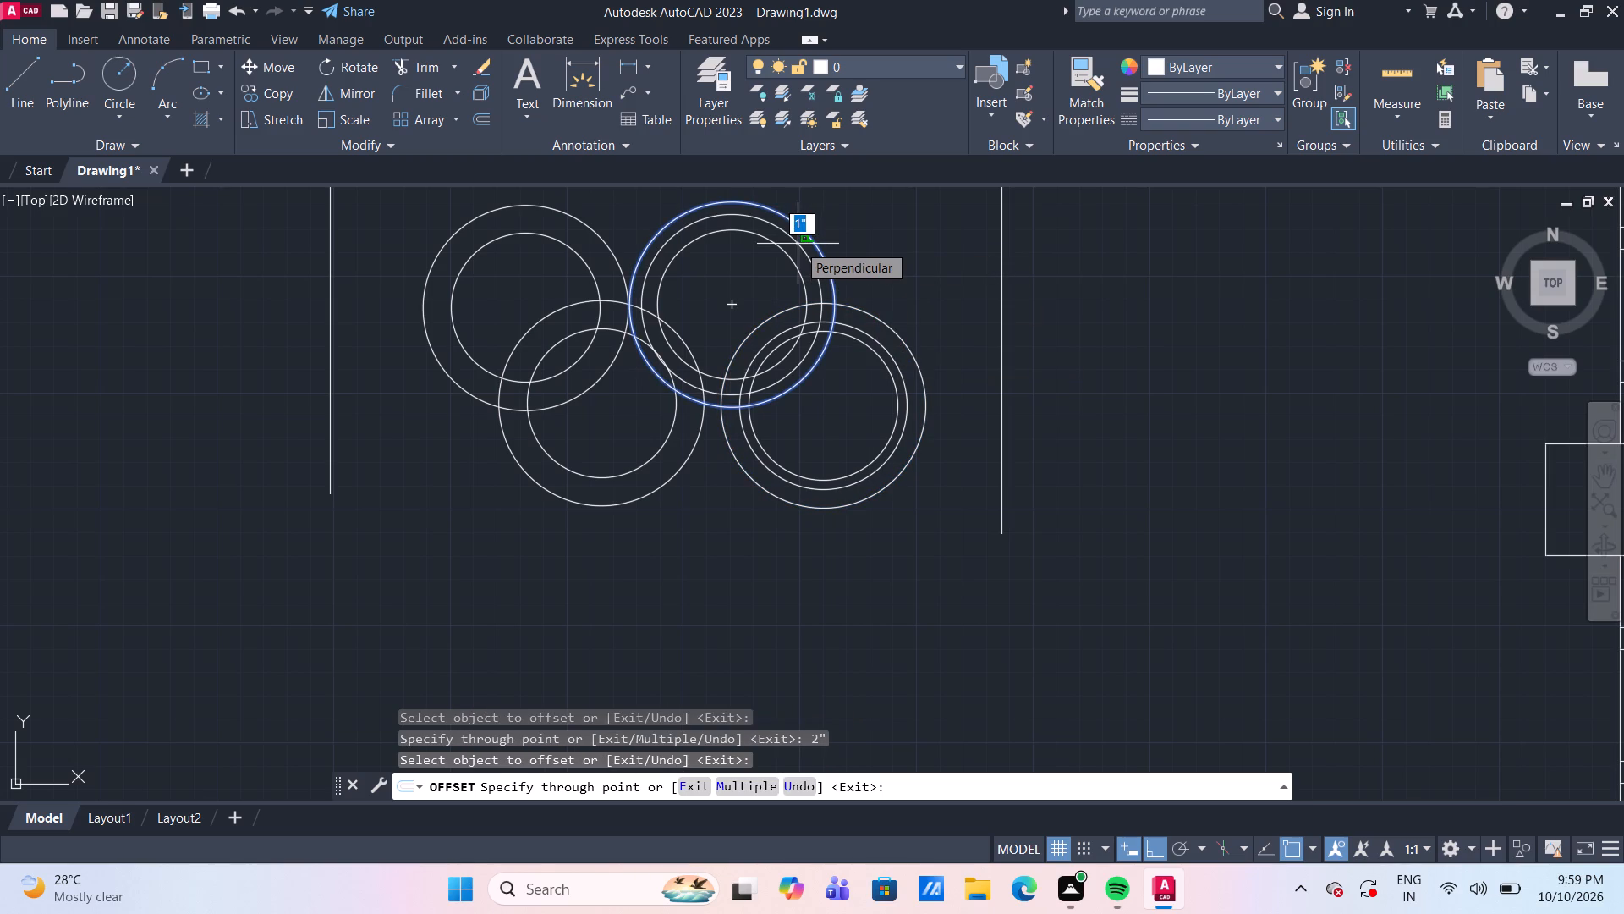
type("2\"")
key("Return")
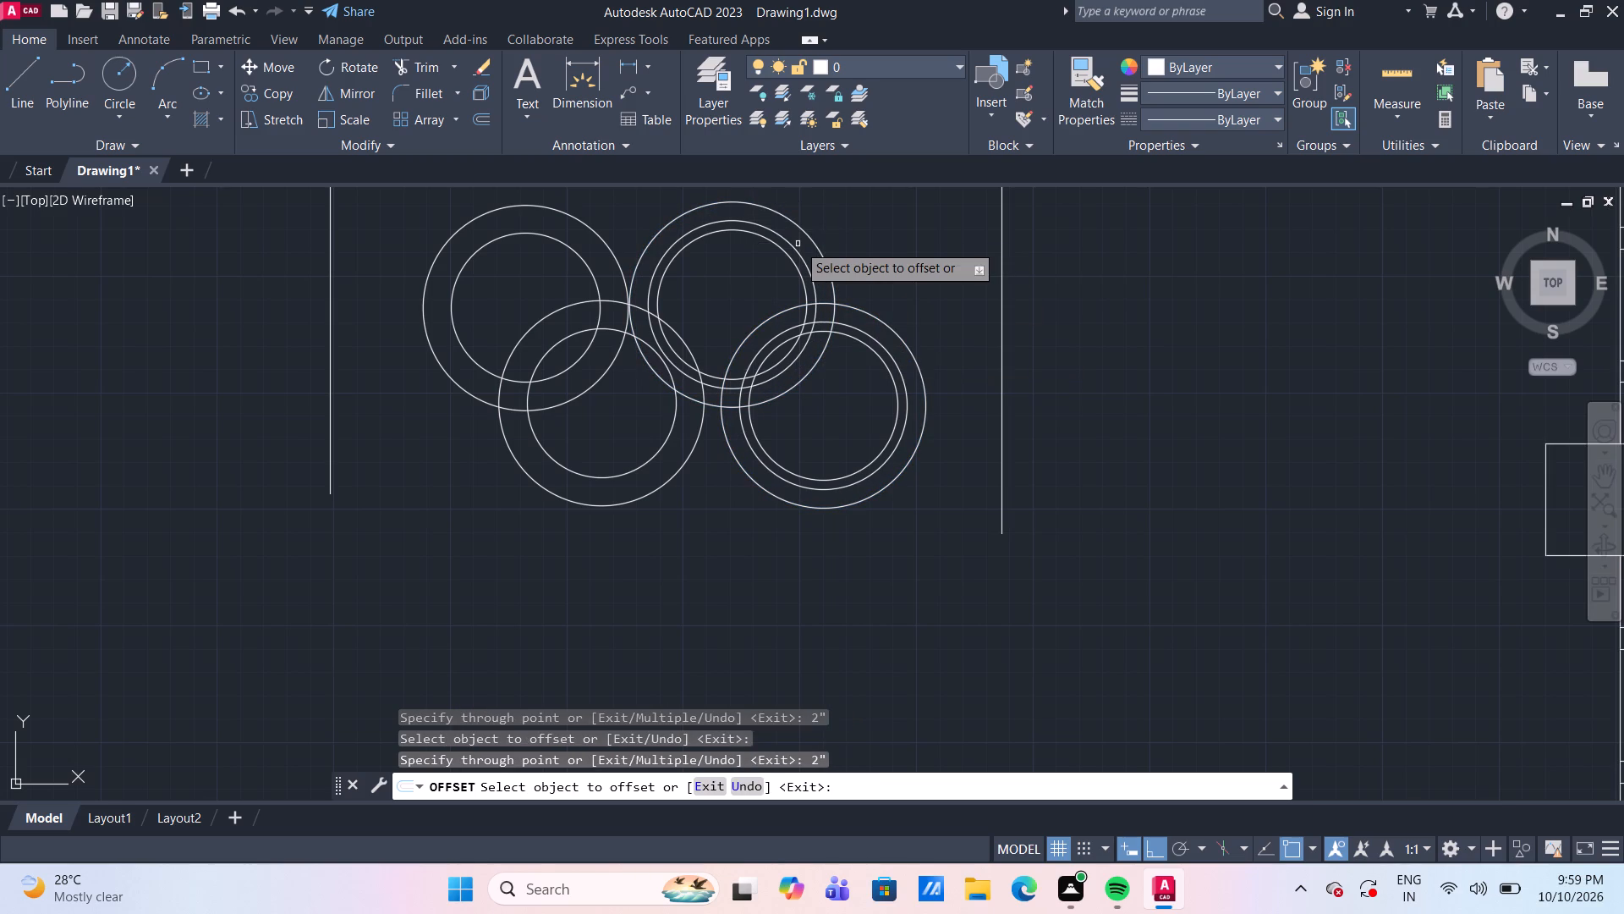
left_click(558, 210)
type("2\"")
key("Return")
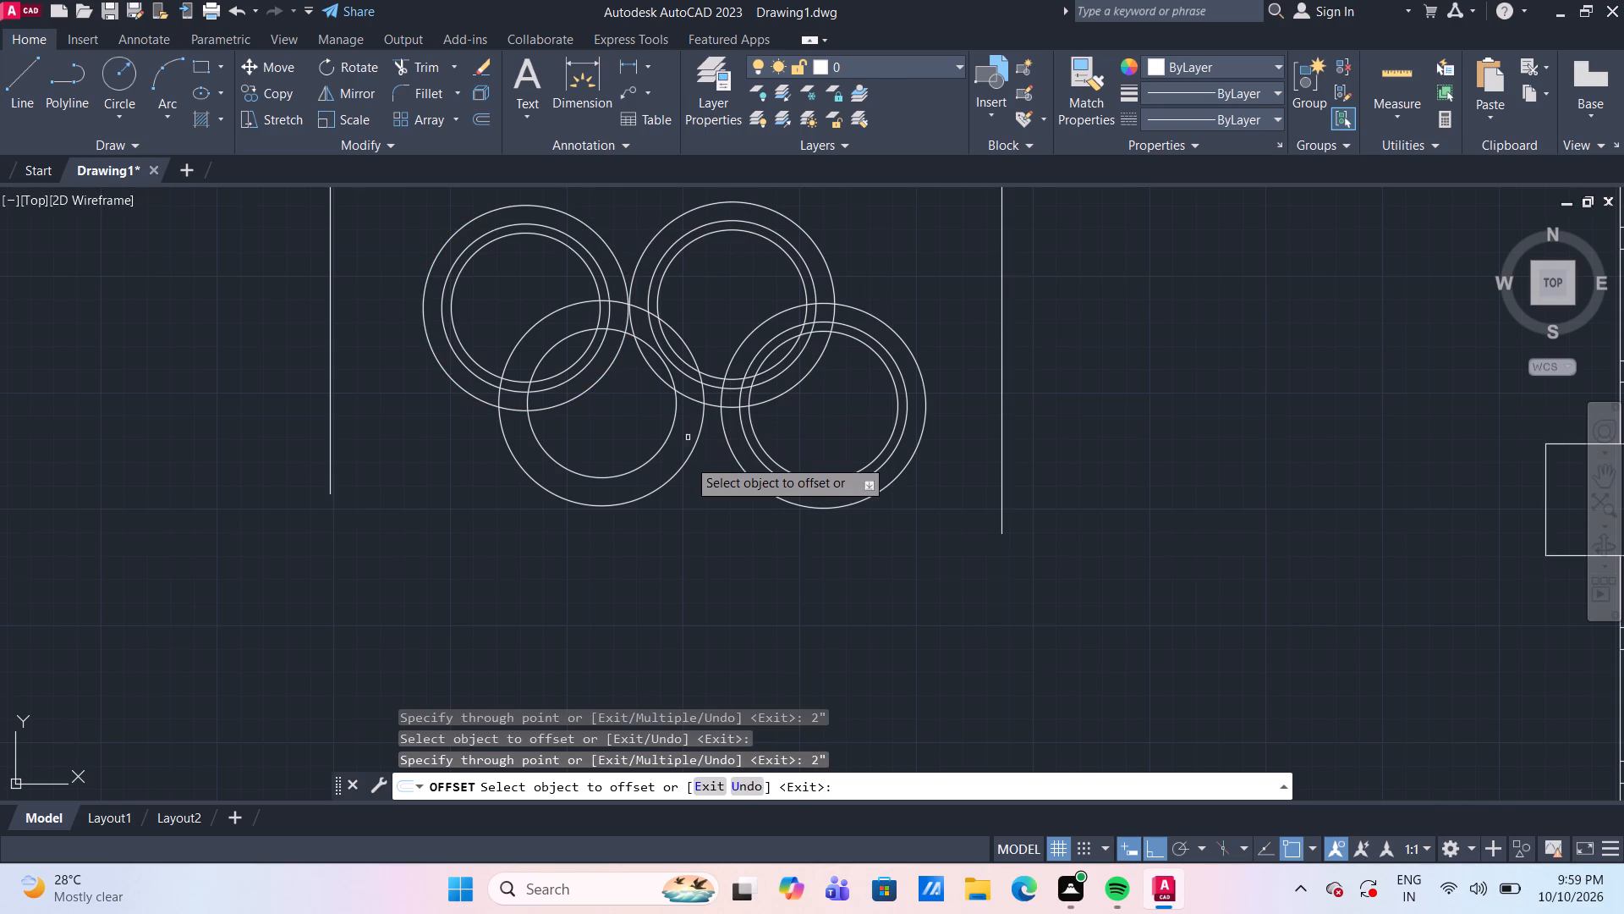
left_click(685, 463)
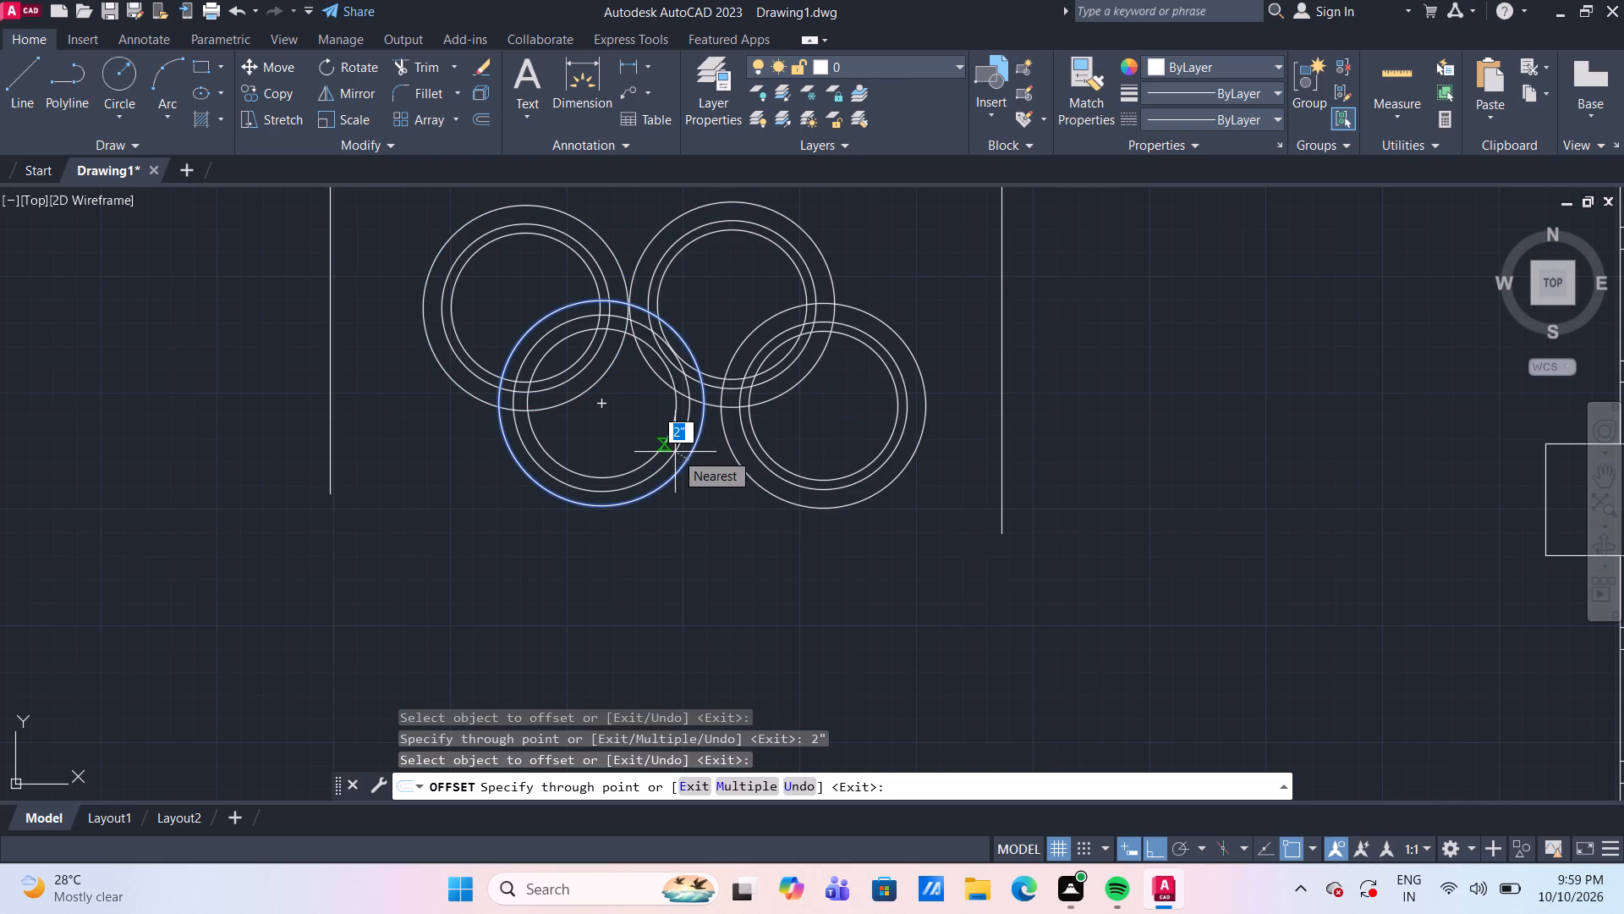
type("2\"")
key("Return")
key("Escape")
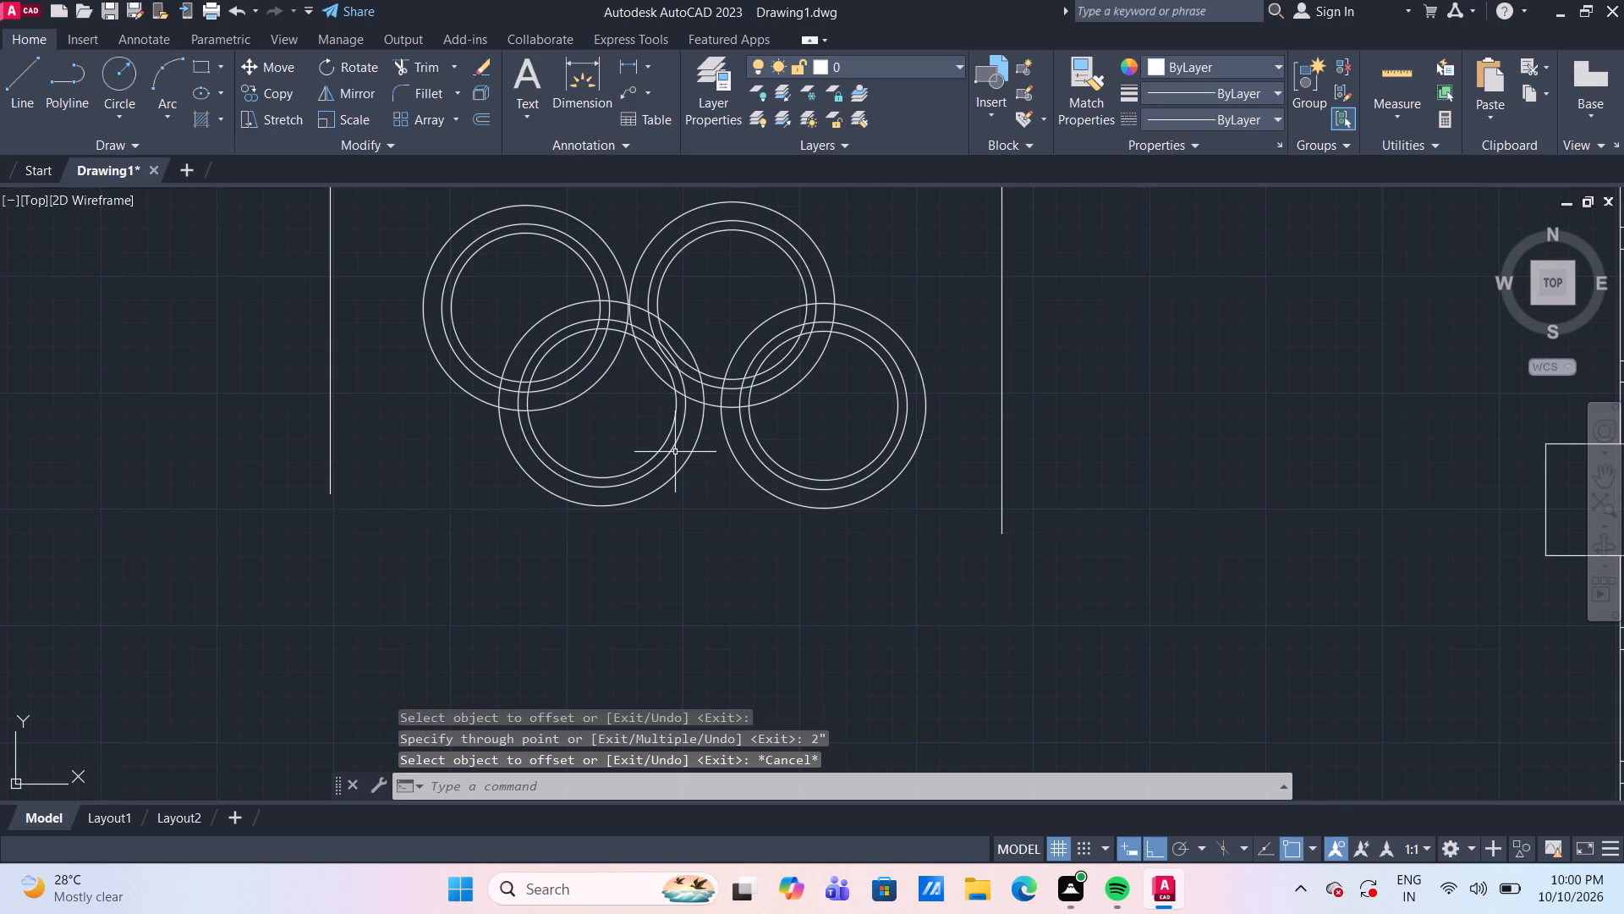
Erase the innermost 8" radius circle from each of the four ring sets.
left_click(586, 349)
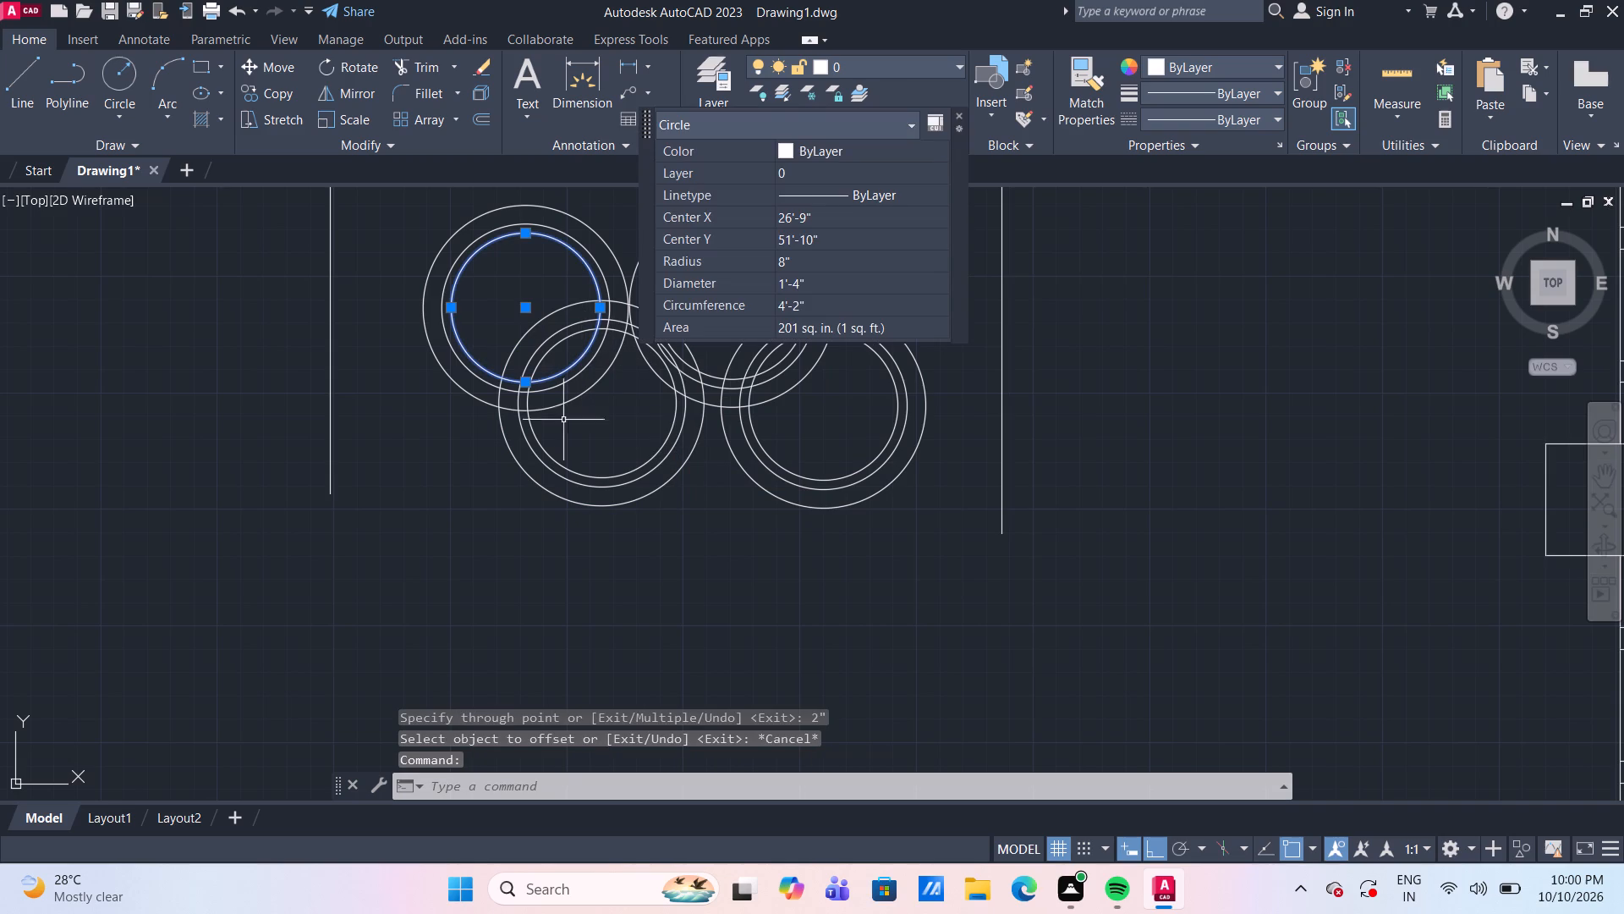
left_click(553, 460)
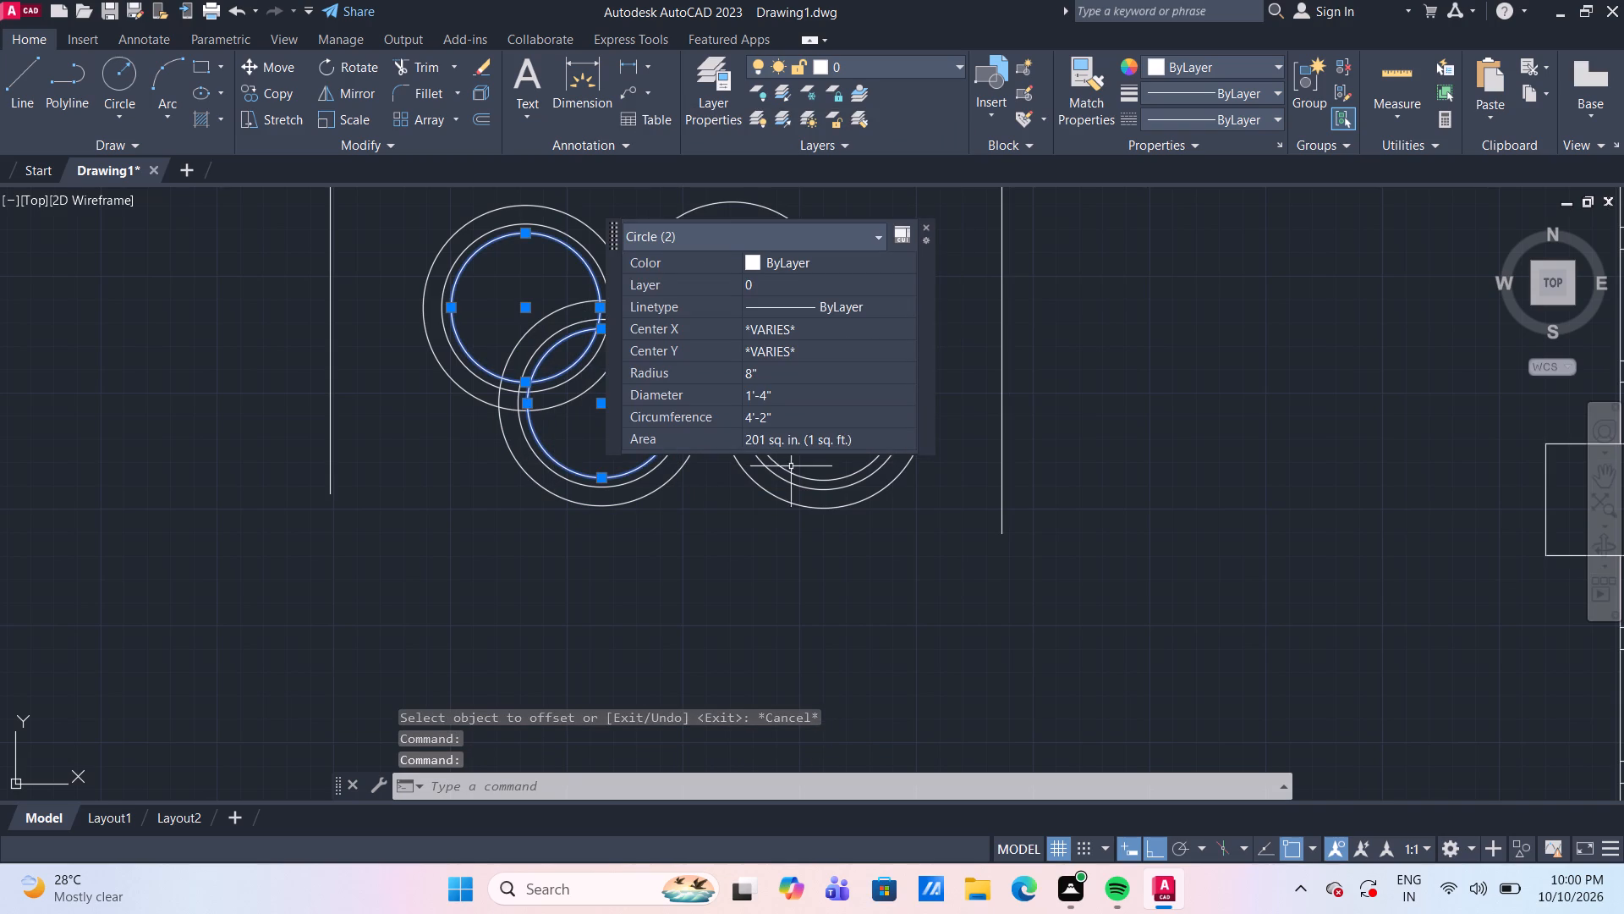
left_click(807, 478)
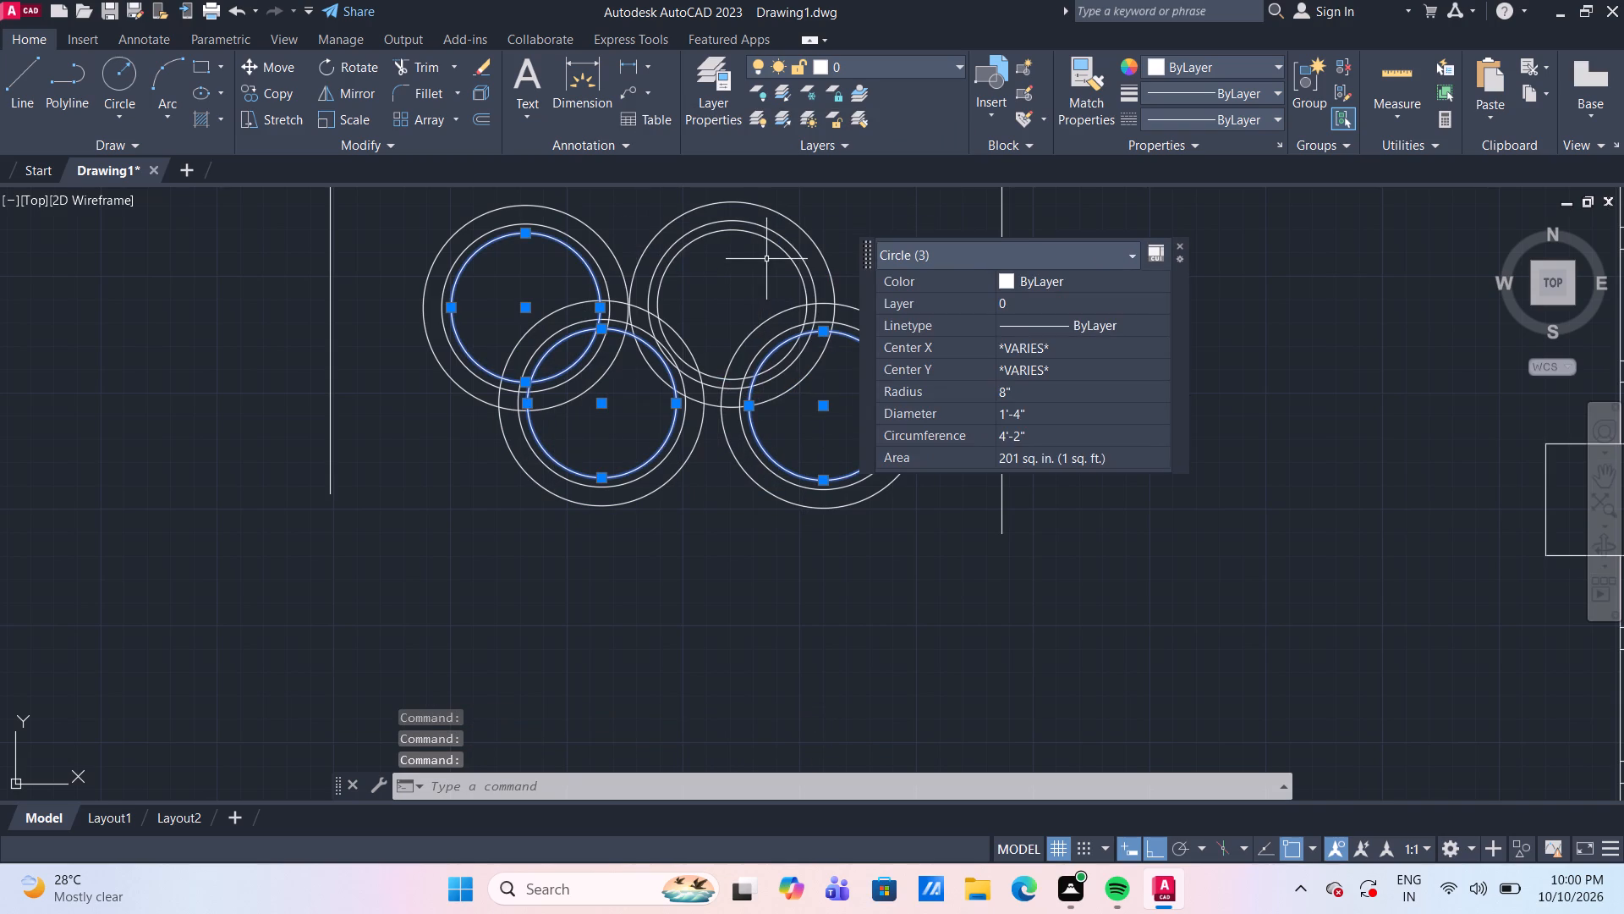
left_click(776, 249)
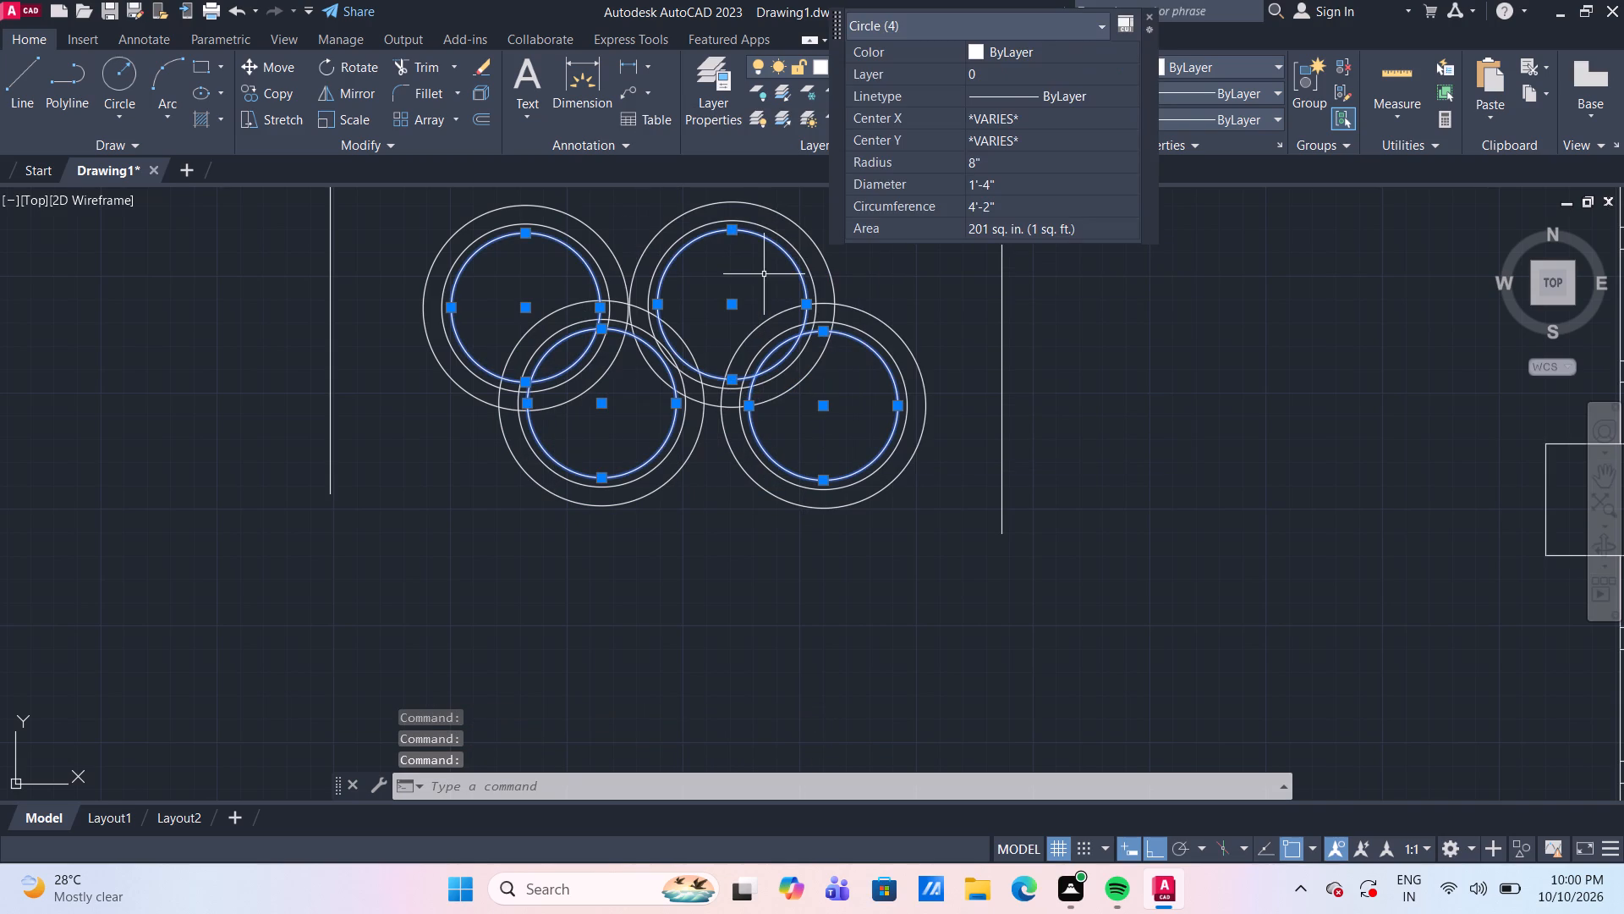
key("Delete")
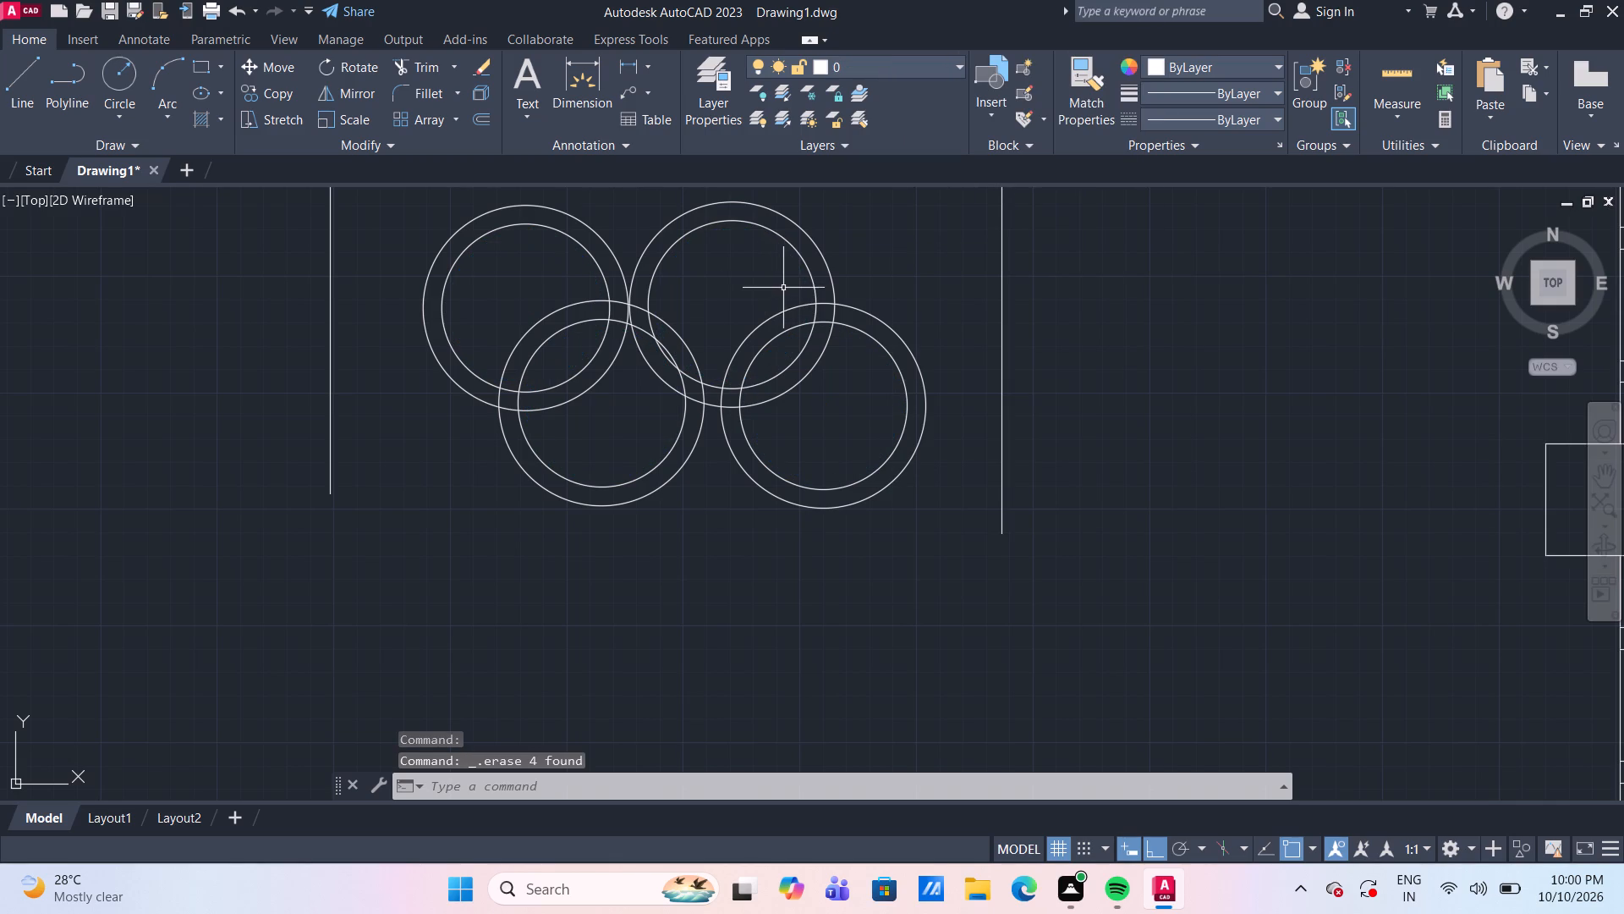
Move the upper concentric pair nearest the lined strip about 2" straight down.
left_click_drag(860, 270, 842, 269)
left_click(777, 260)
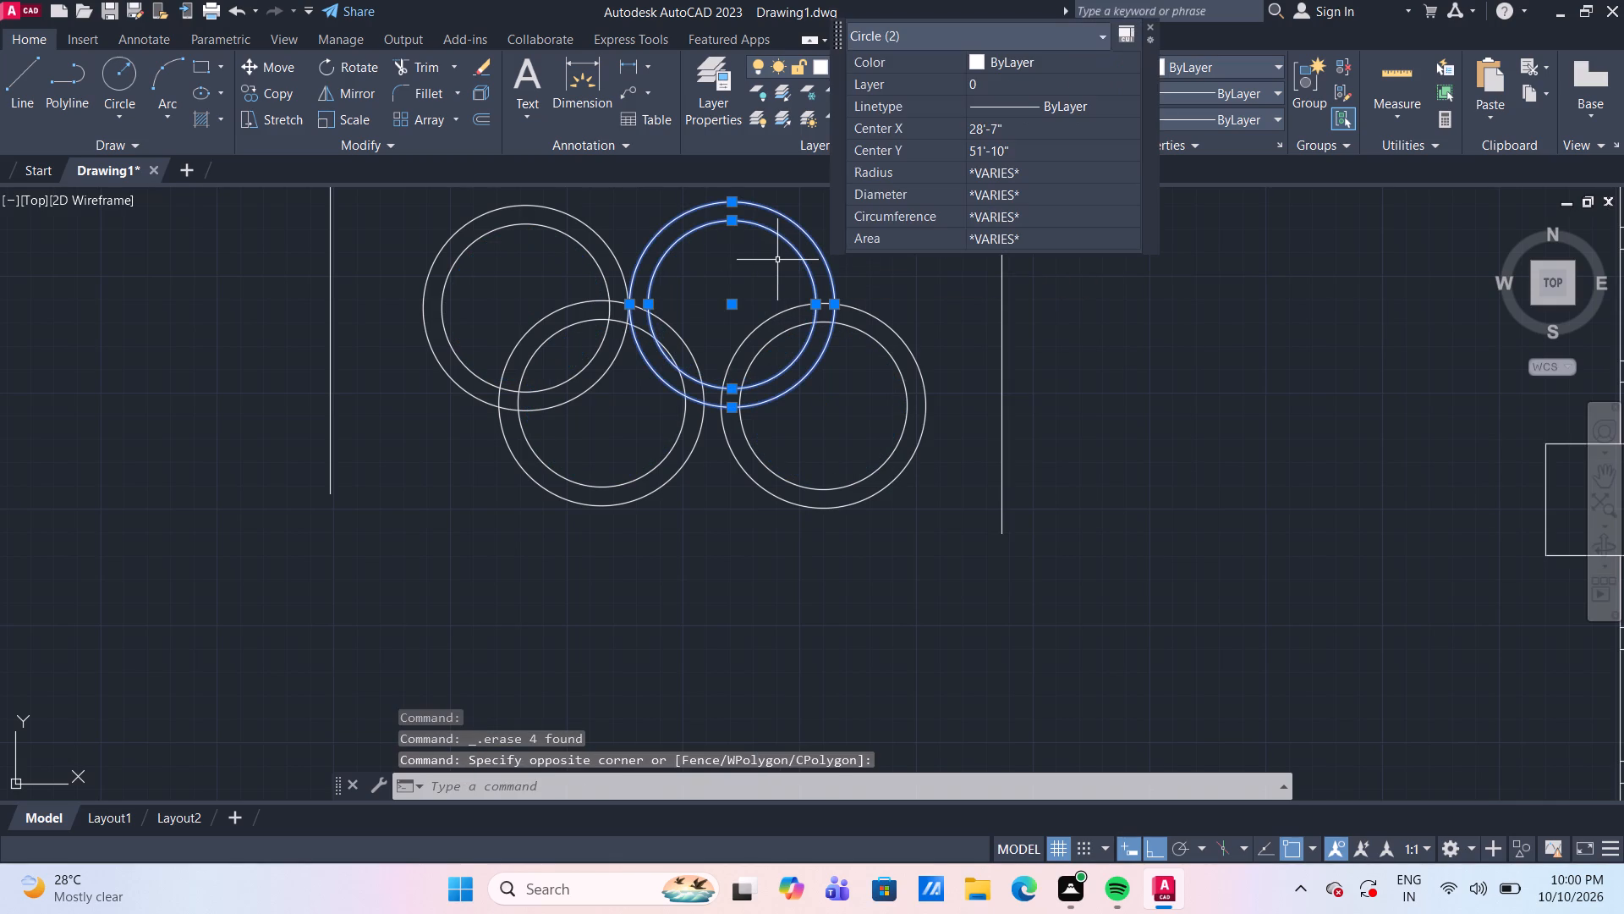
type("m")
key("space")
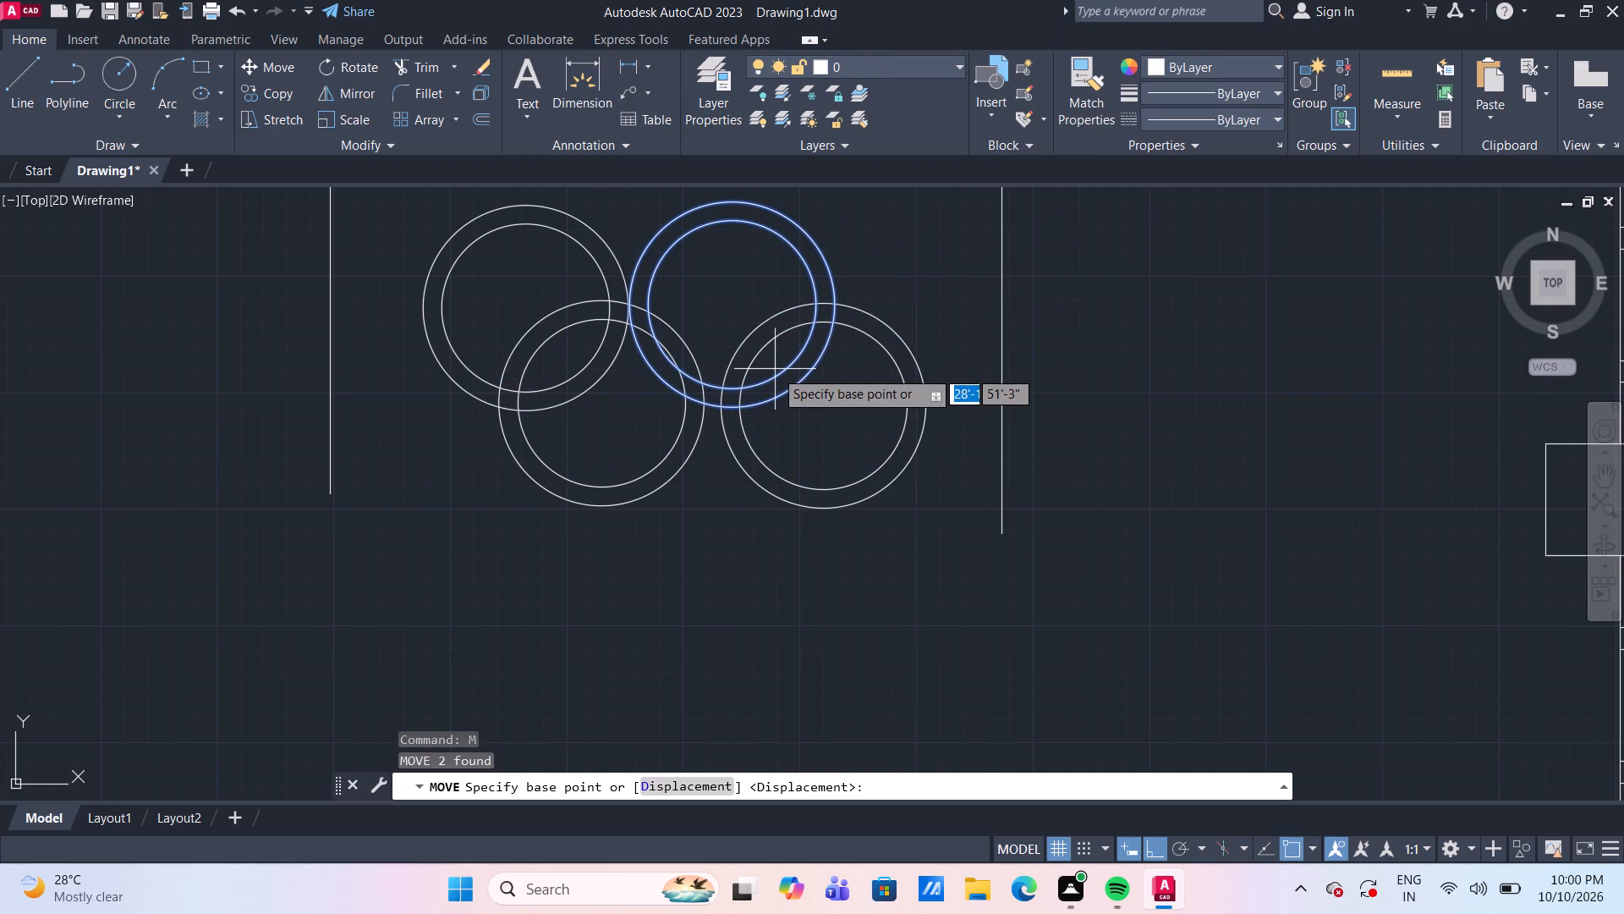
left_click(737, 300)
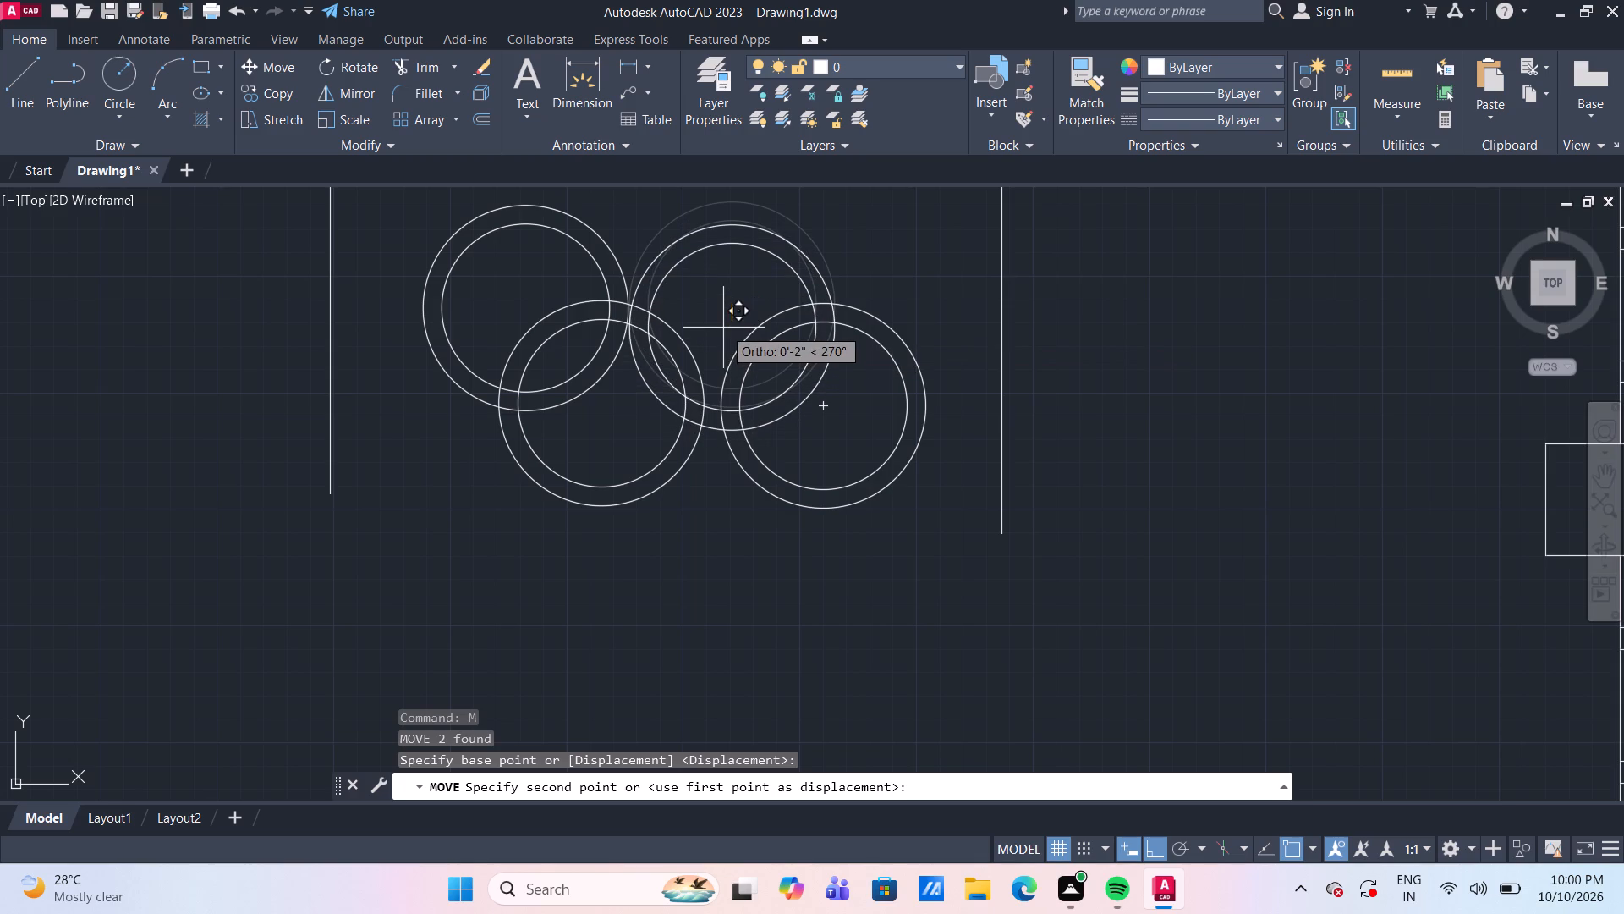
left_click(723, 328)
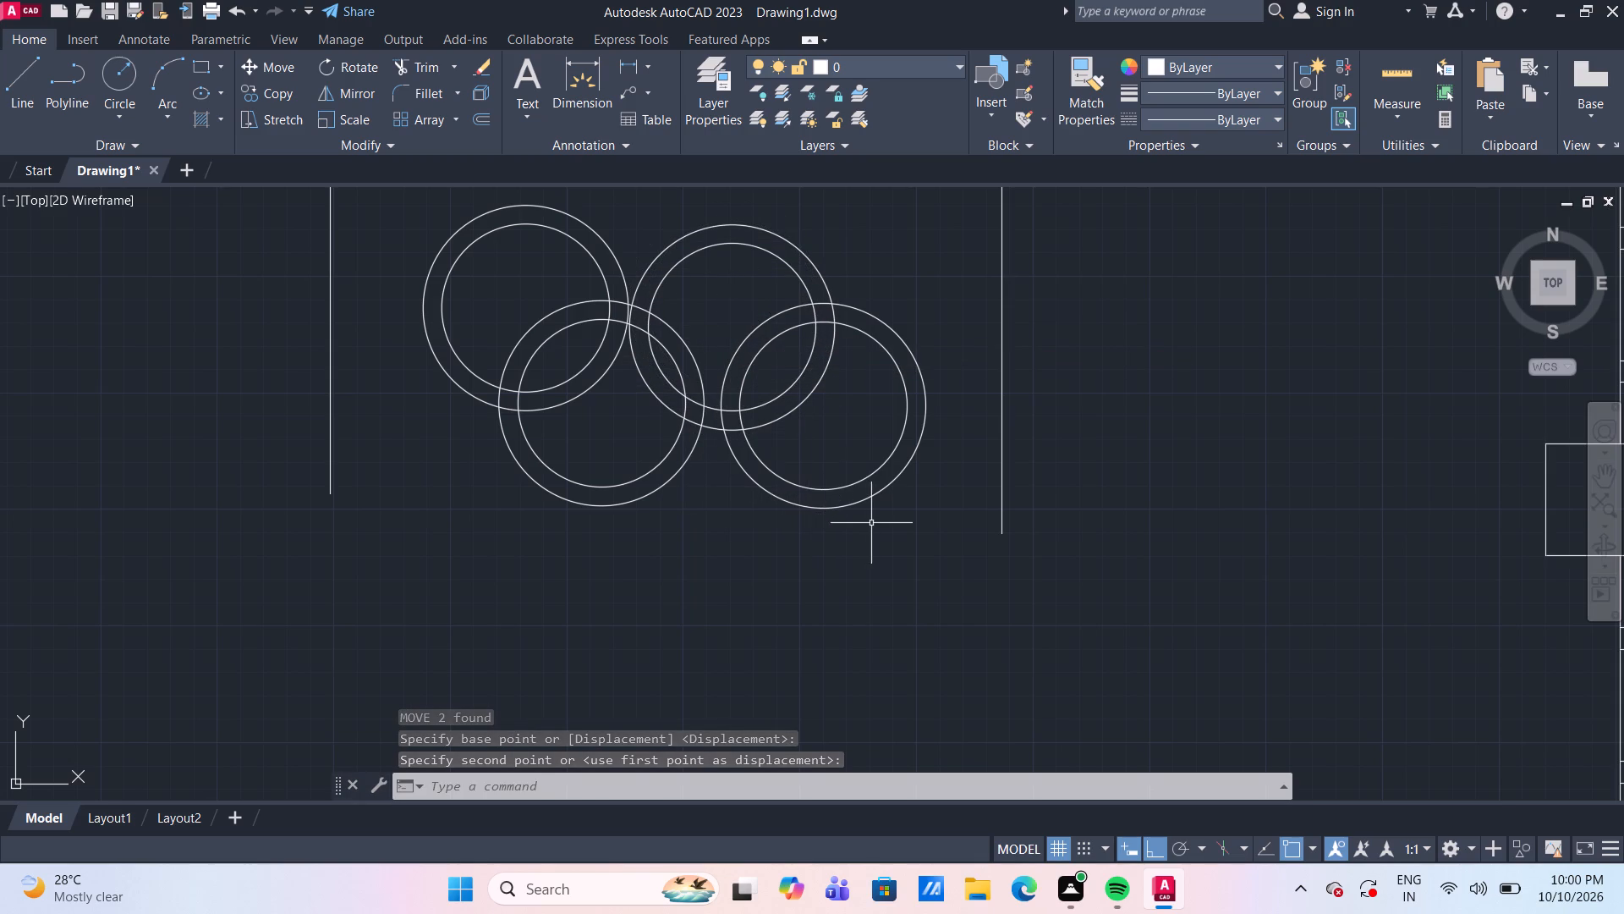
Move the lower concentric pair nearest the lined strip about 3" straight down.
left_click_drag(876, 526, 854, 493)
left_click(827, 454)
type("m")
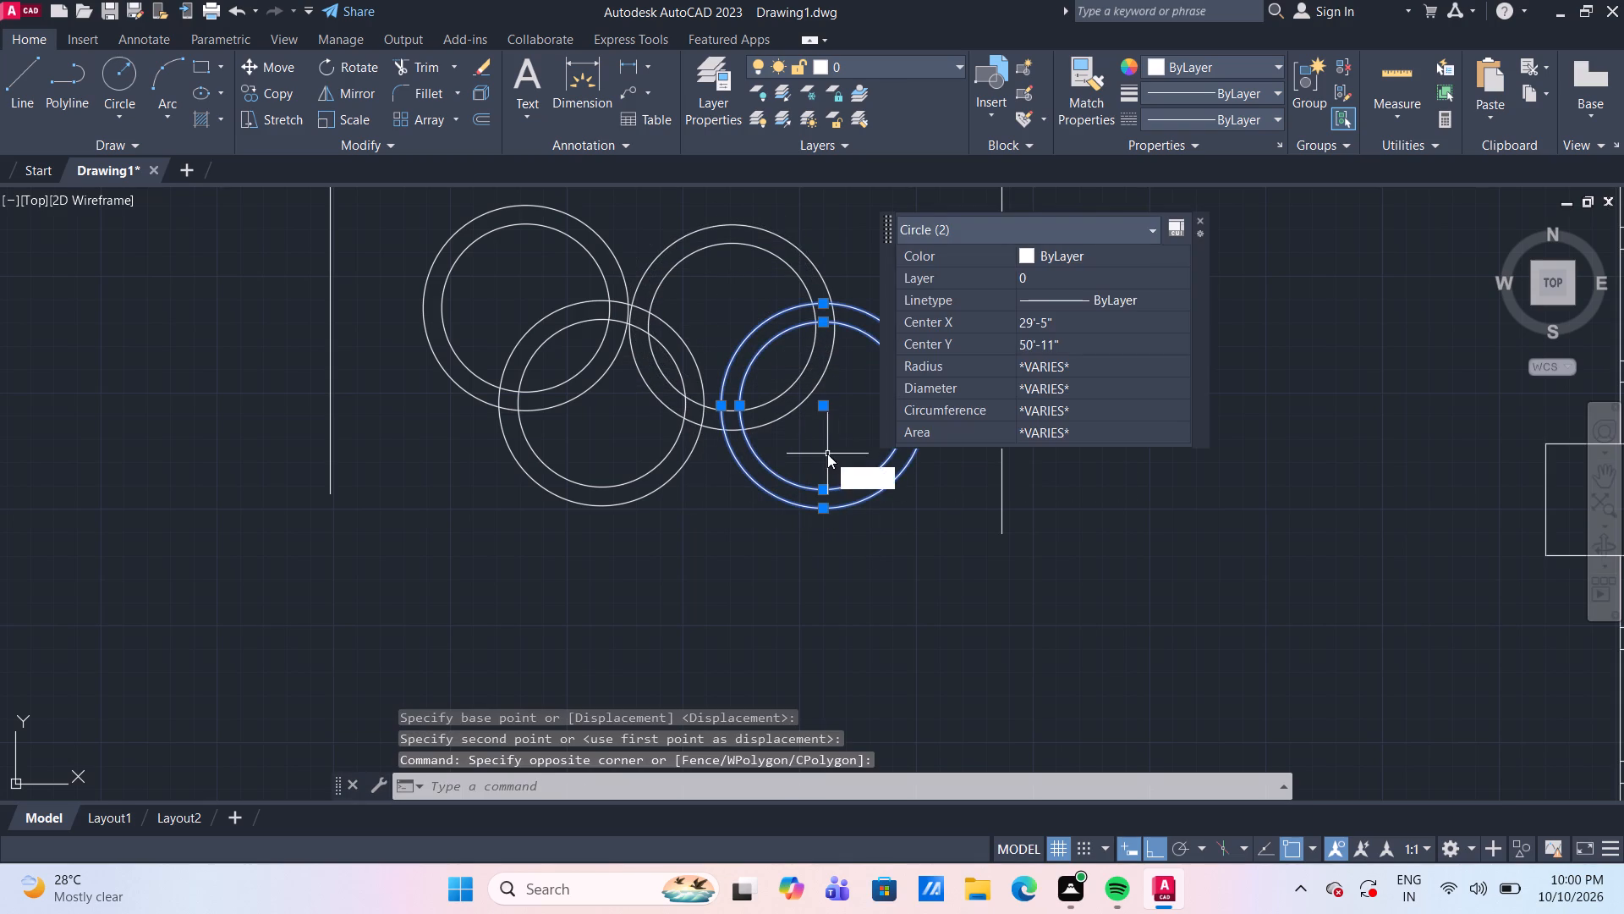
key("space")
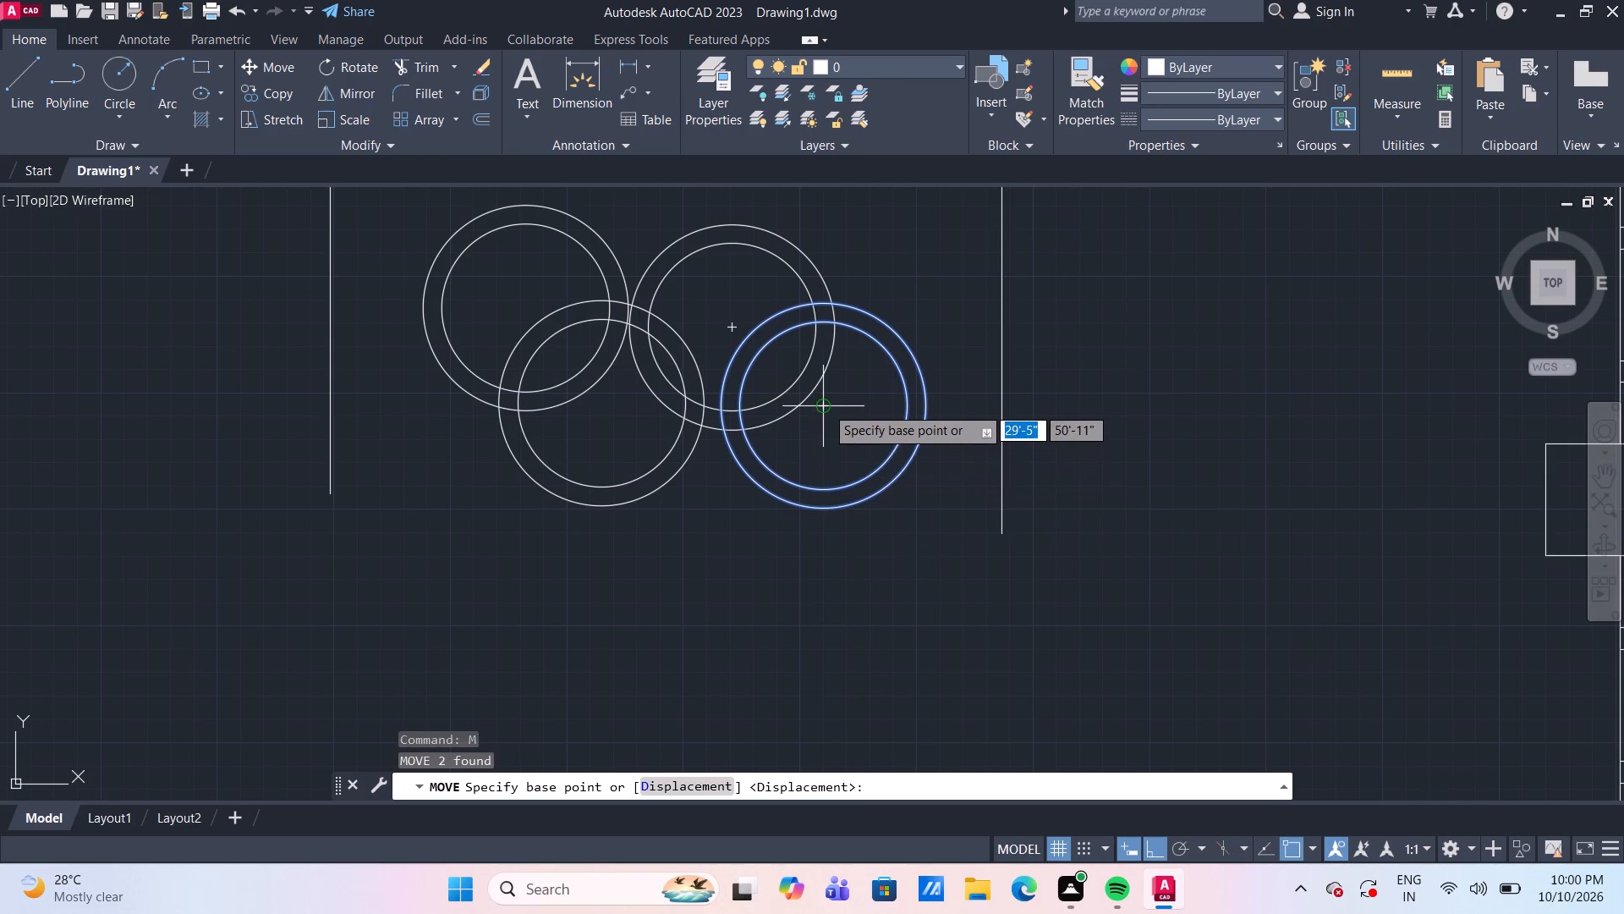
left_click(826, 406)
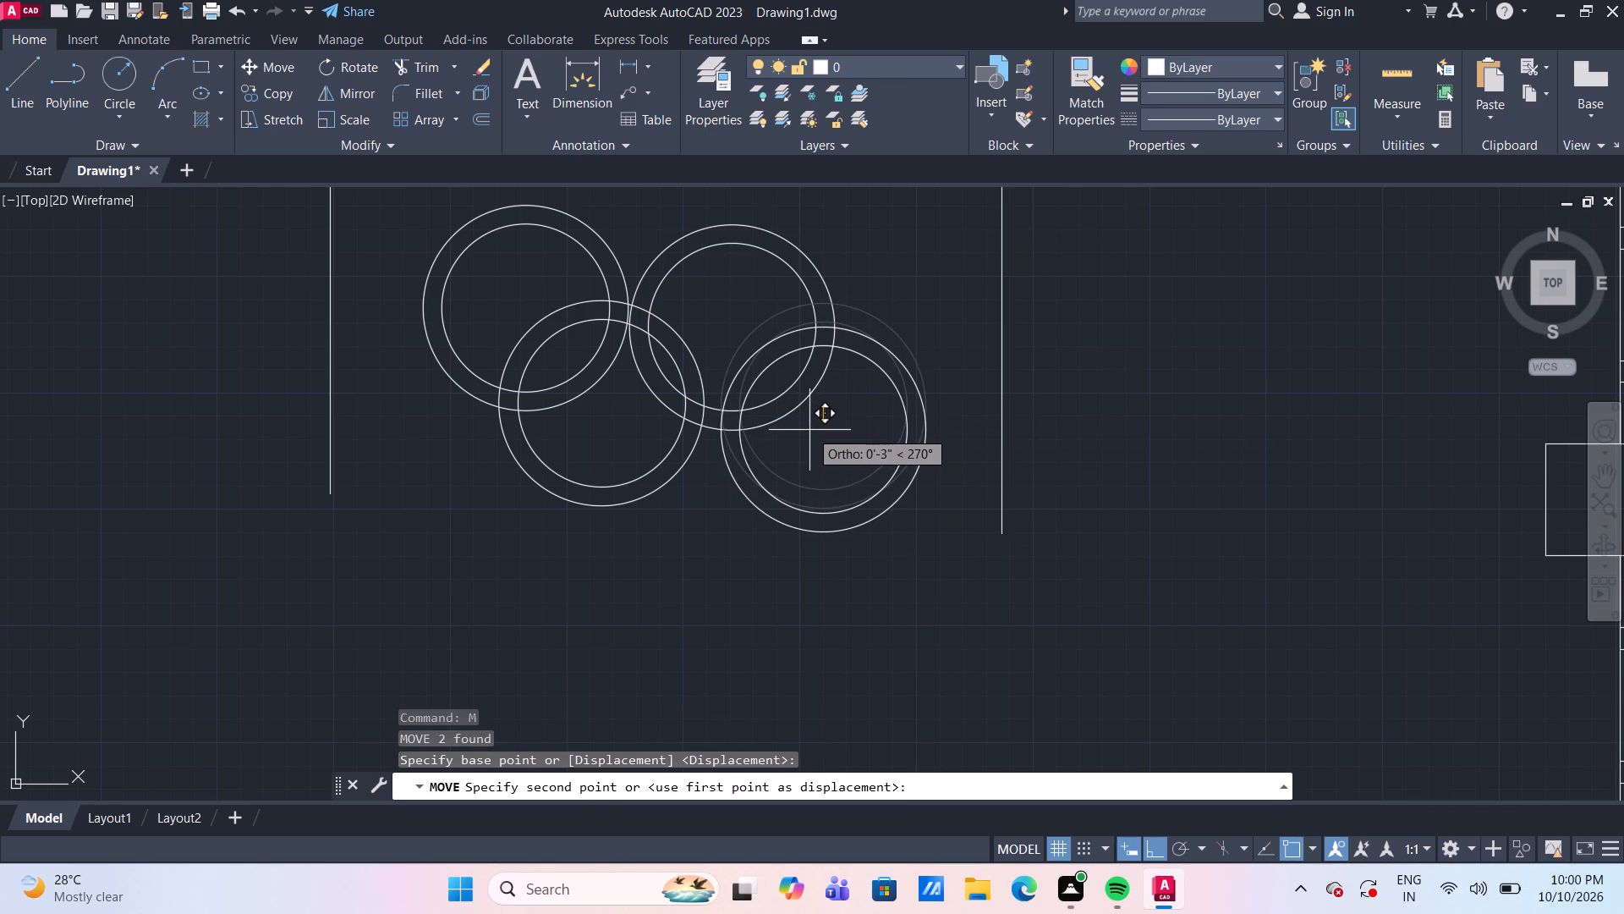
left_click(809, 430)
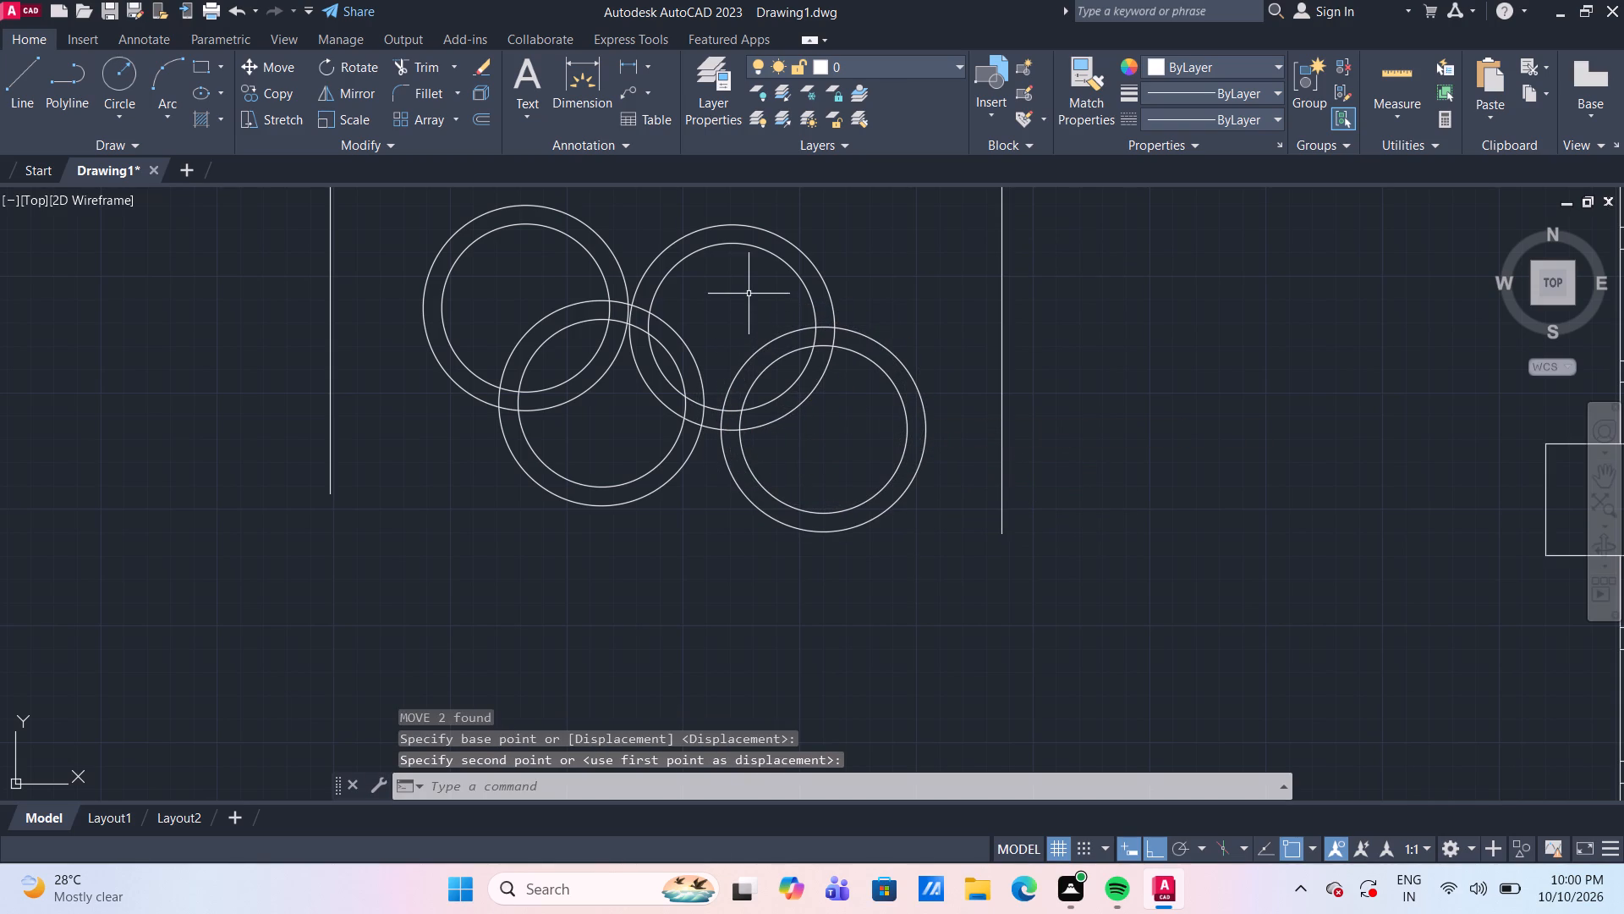
Erase both upper concentric pairs of the cluster, starting with the one nearest the lined strip.
left_click_drag(760, 300, 758, 341)
key("Escape")
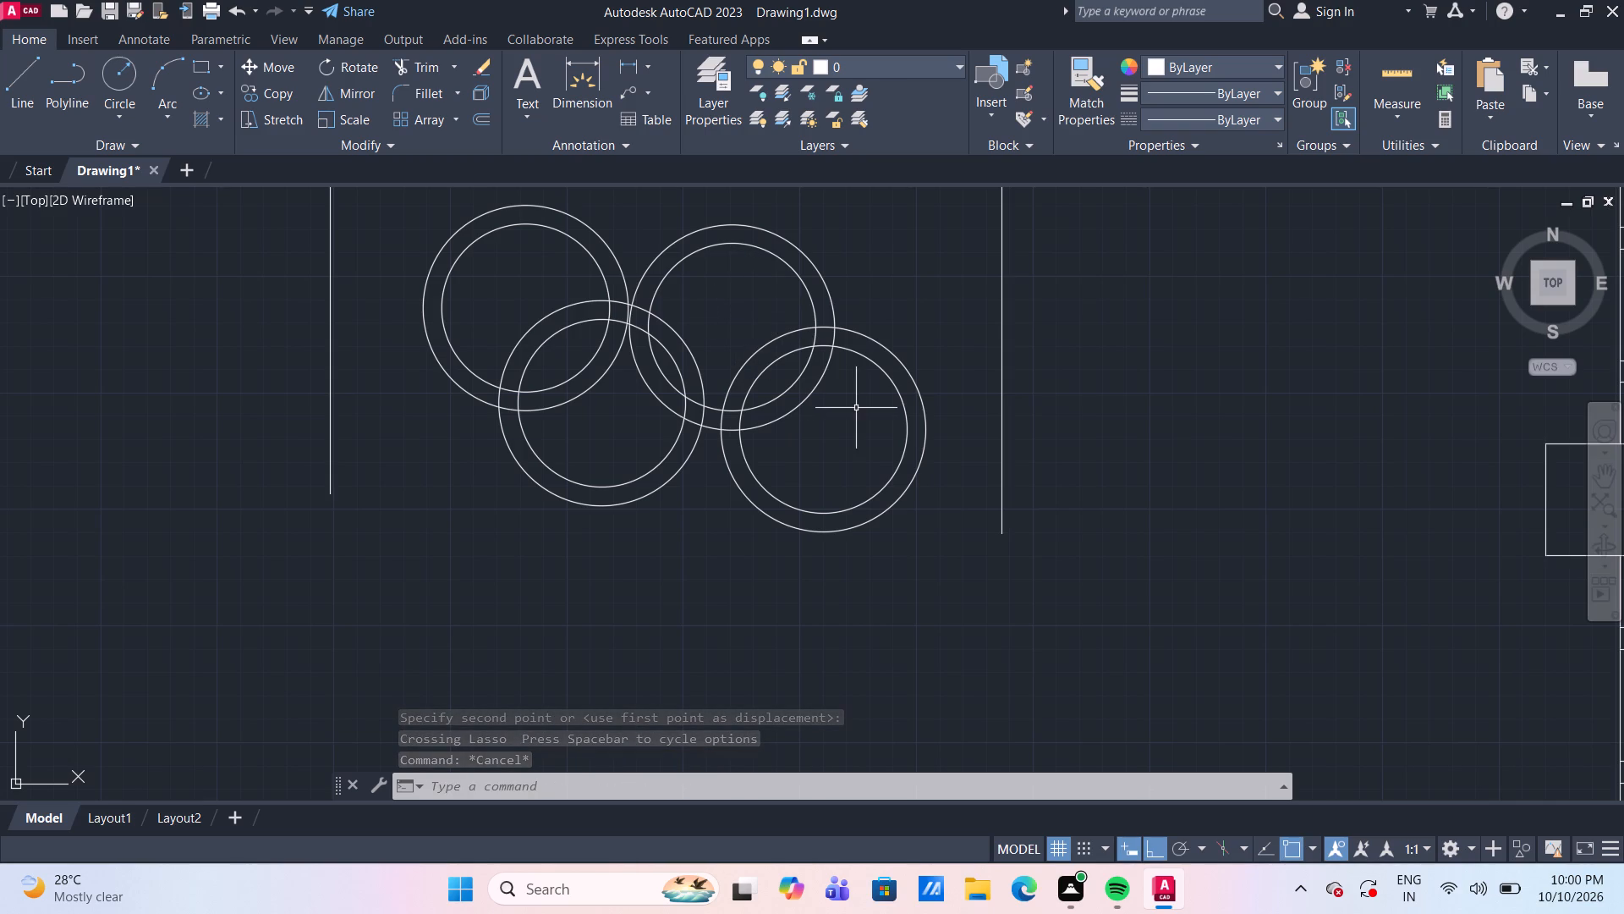
left_click_drag(732, 293, 719, 275)
left_click(655, 229)
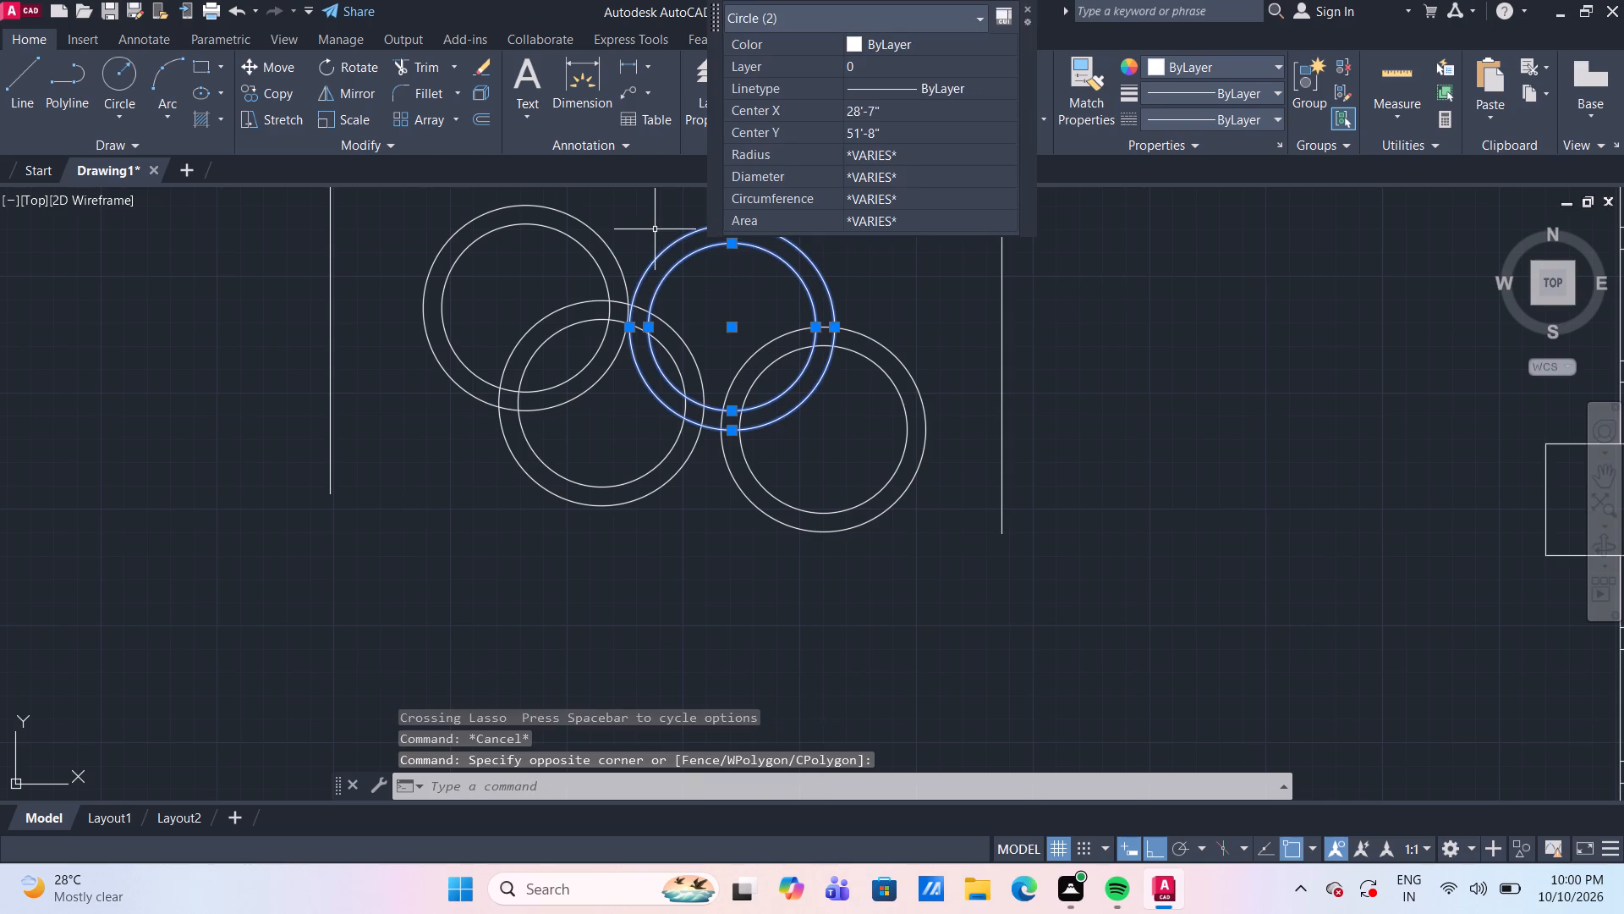
key("Delete")
left_click_drag(638, 246, 619, 239)
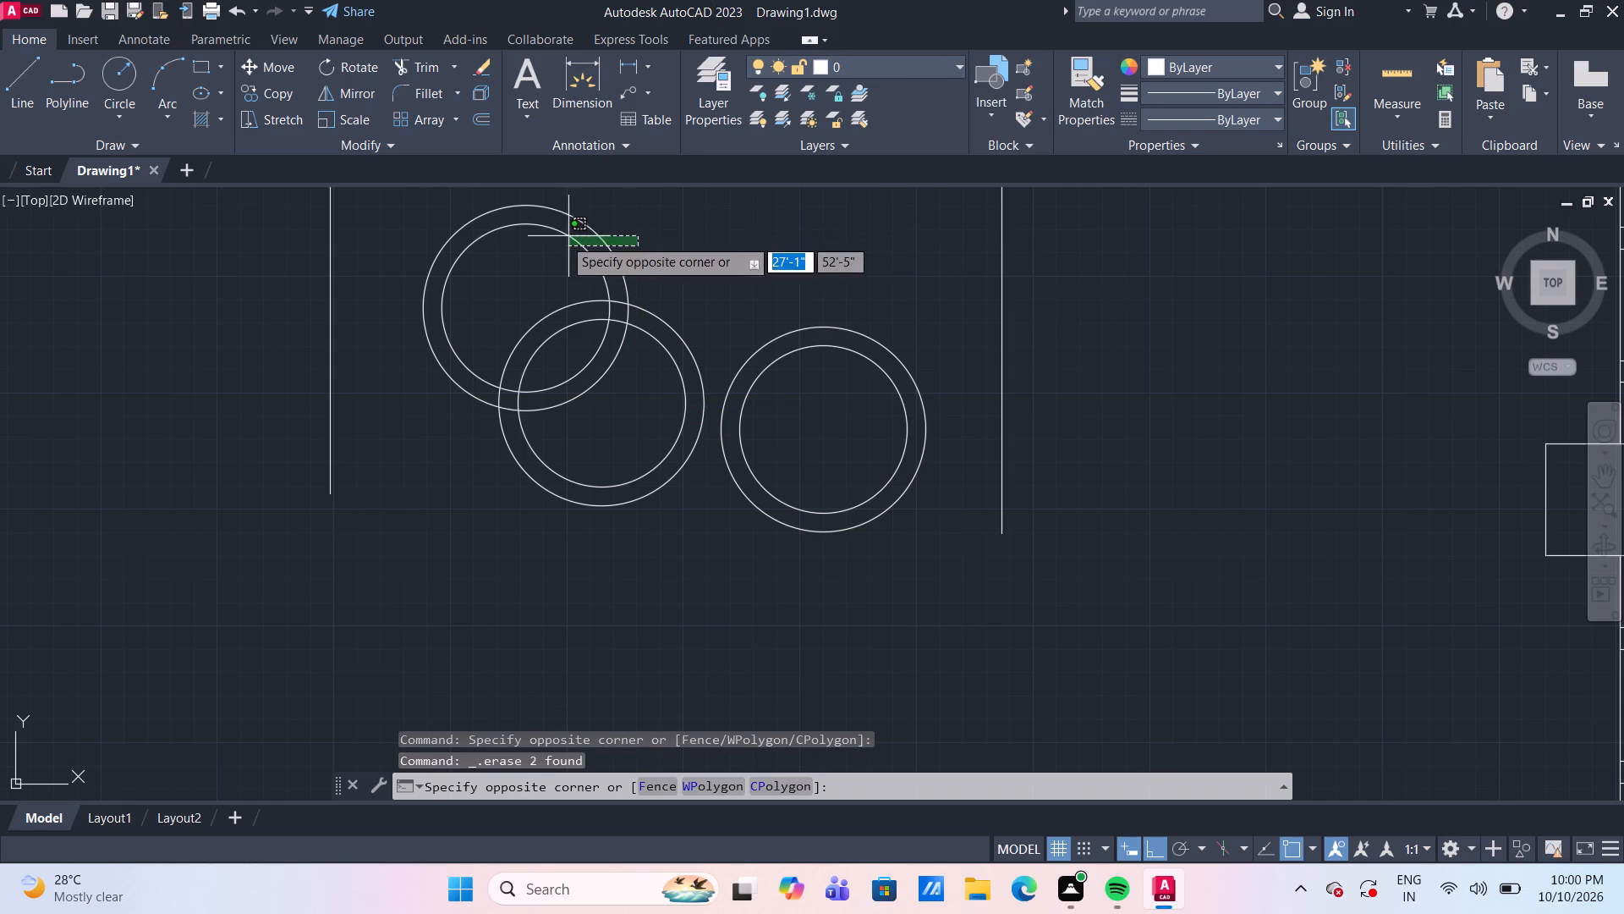
left_click(527, 245)
key("Delete")
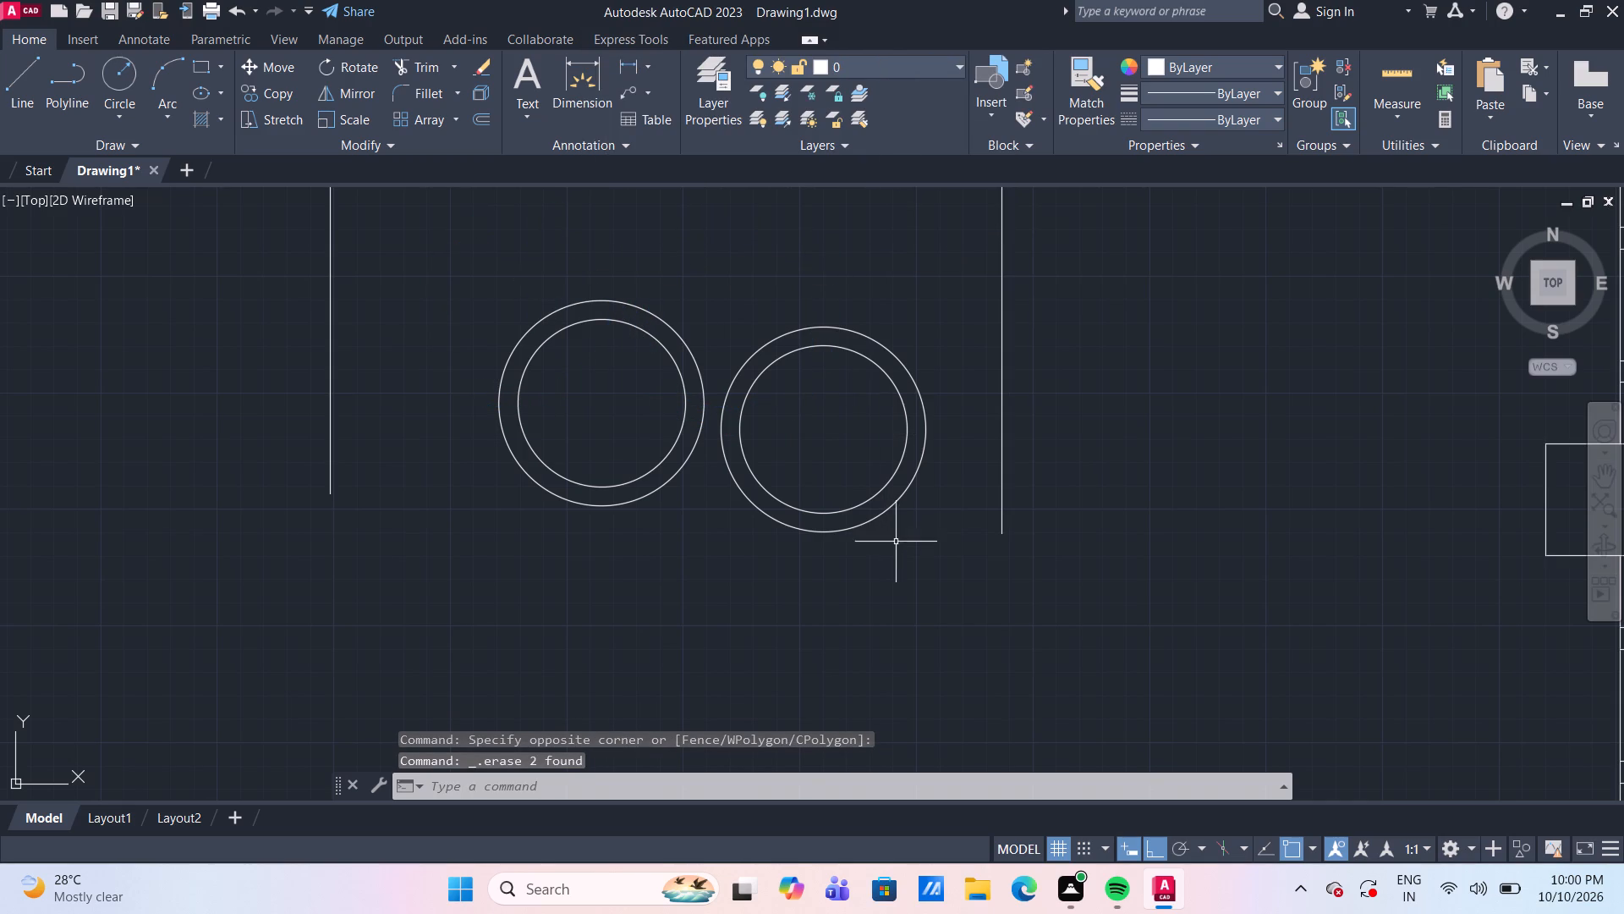
Move the concentric pair nearest the lined strip about 3" straight up, level with the neighbouring pair.
left_click_drag(896, 542, 877, 503)
left_click(851, 439)
type("m")
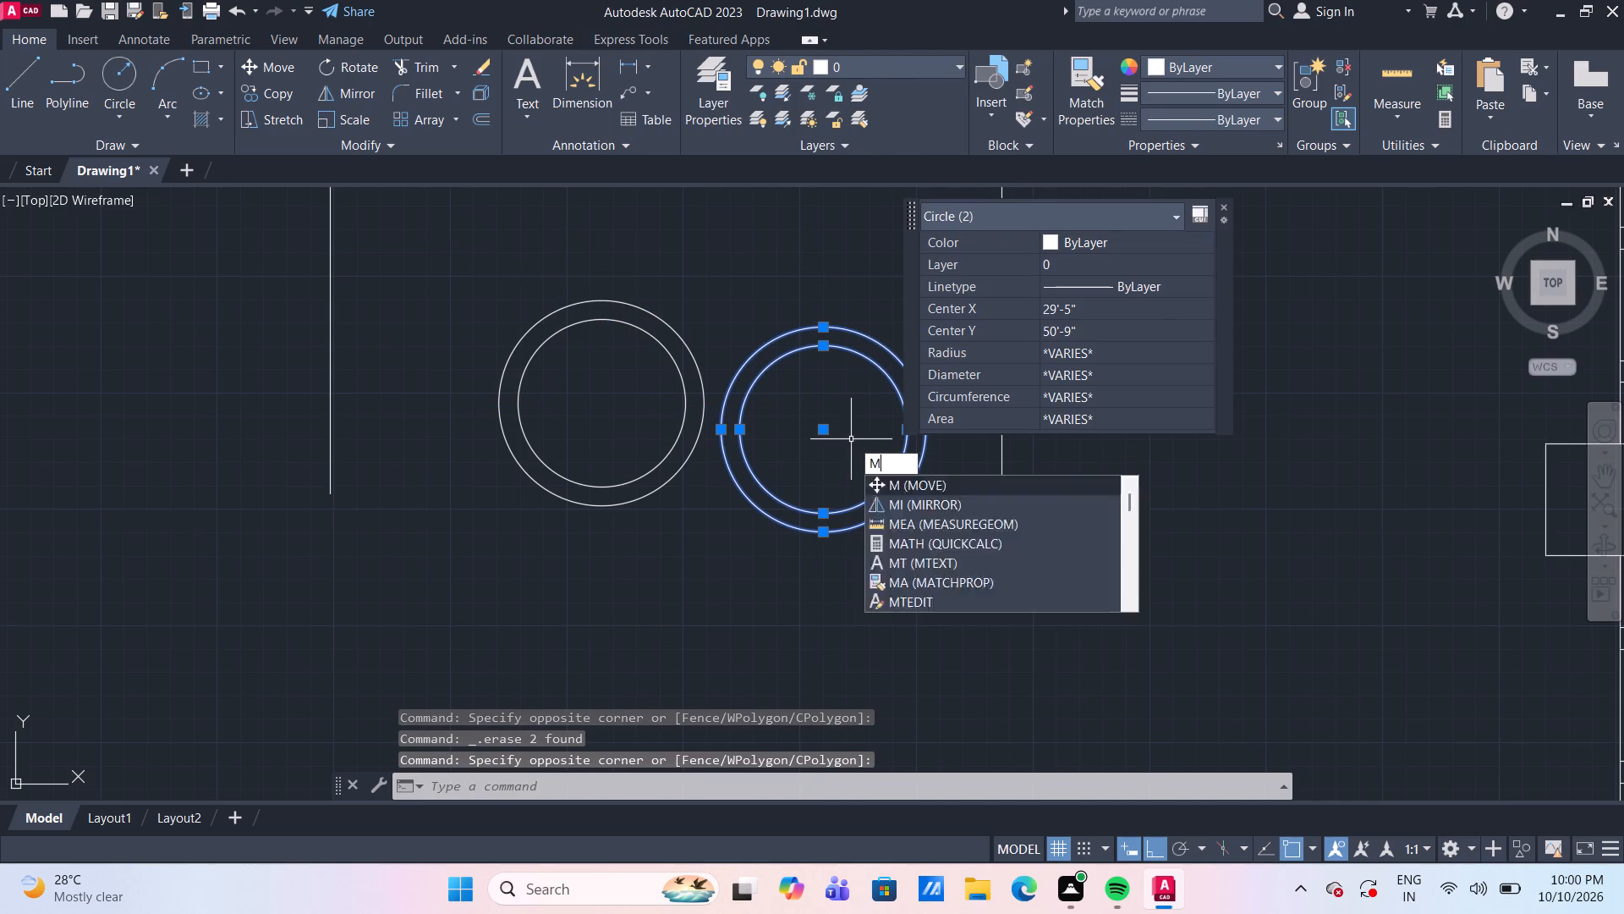
key("space")
left_click(820, 515)
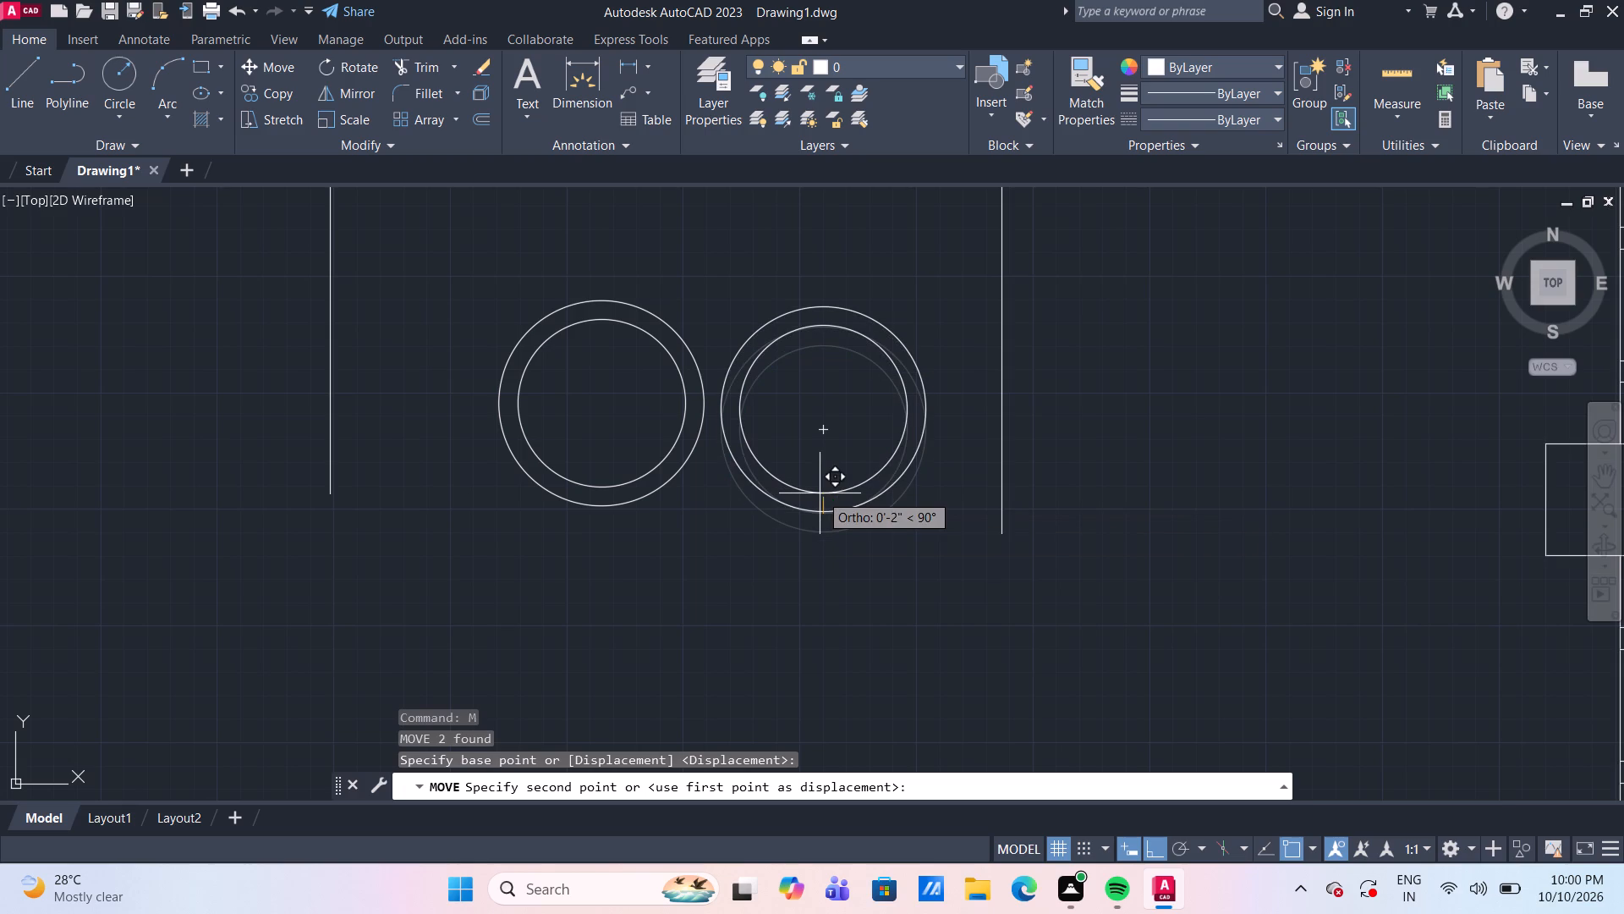
left_click(820, 487)
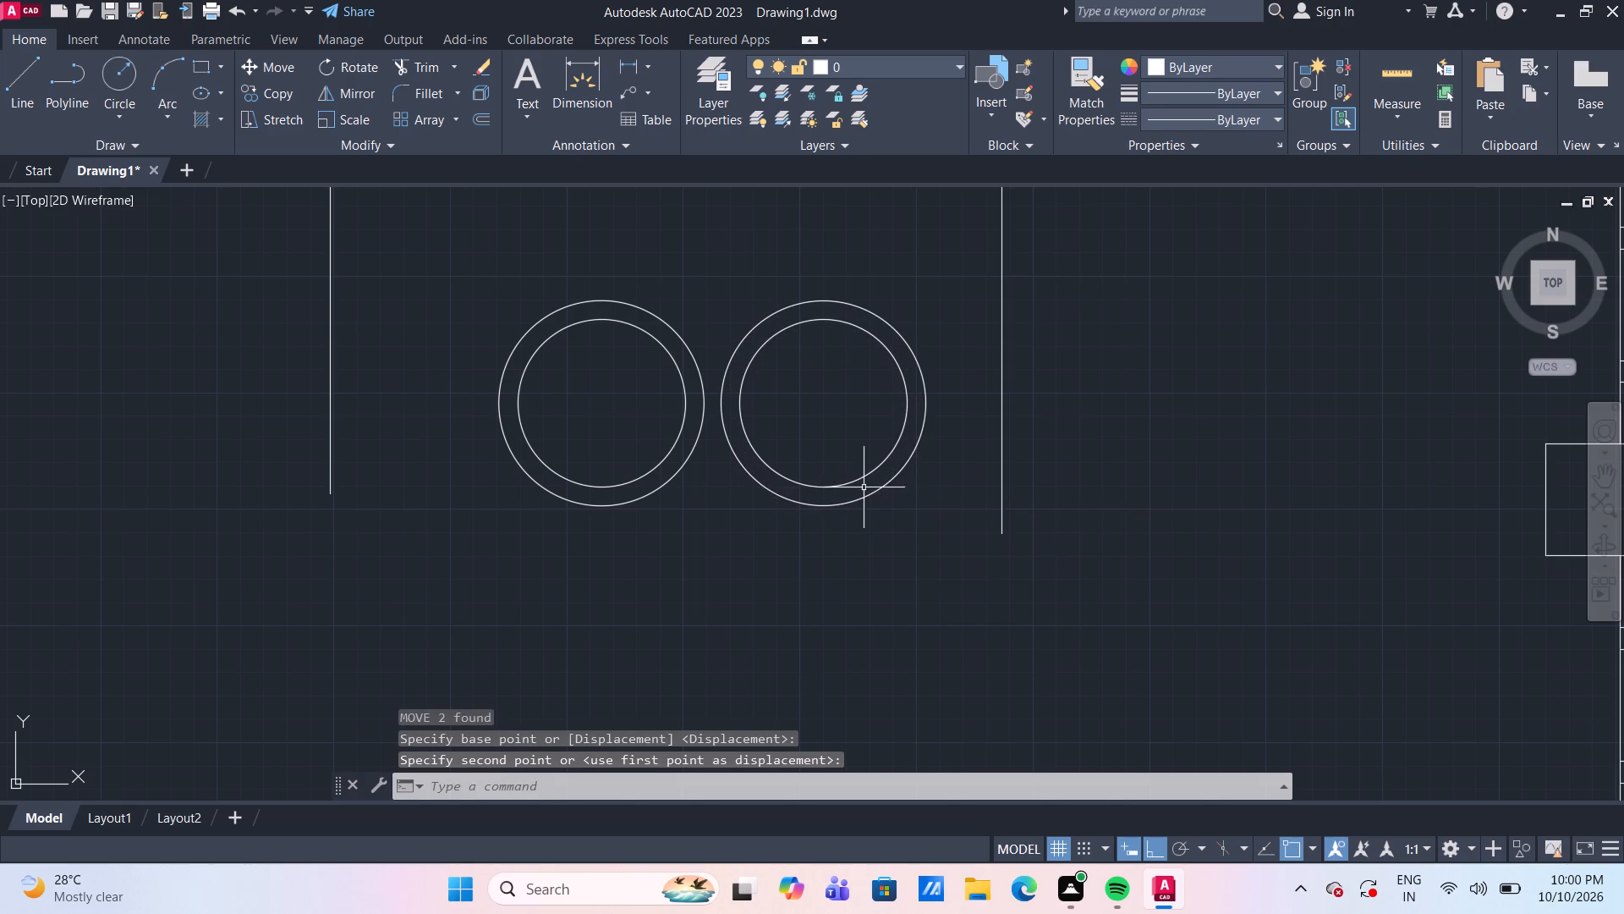
Copy both concentric pairs diagonally about 1'-3" up and away from the lined strip at 138°, overlapping the originals, with Ortho off.
scroll(720, 521, "up", 1)
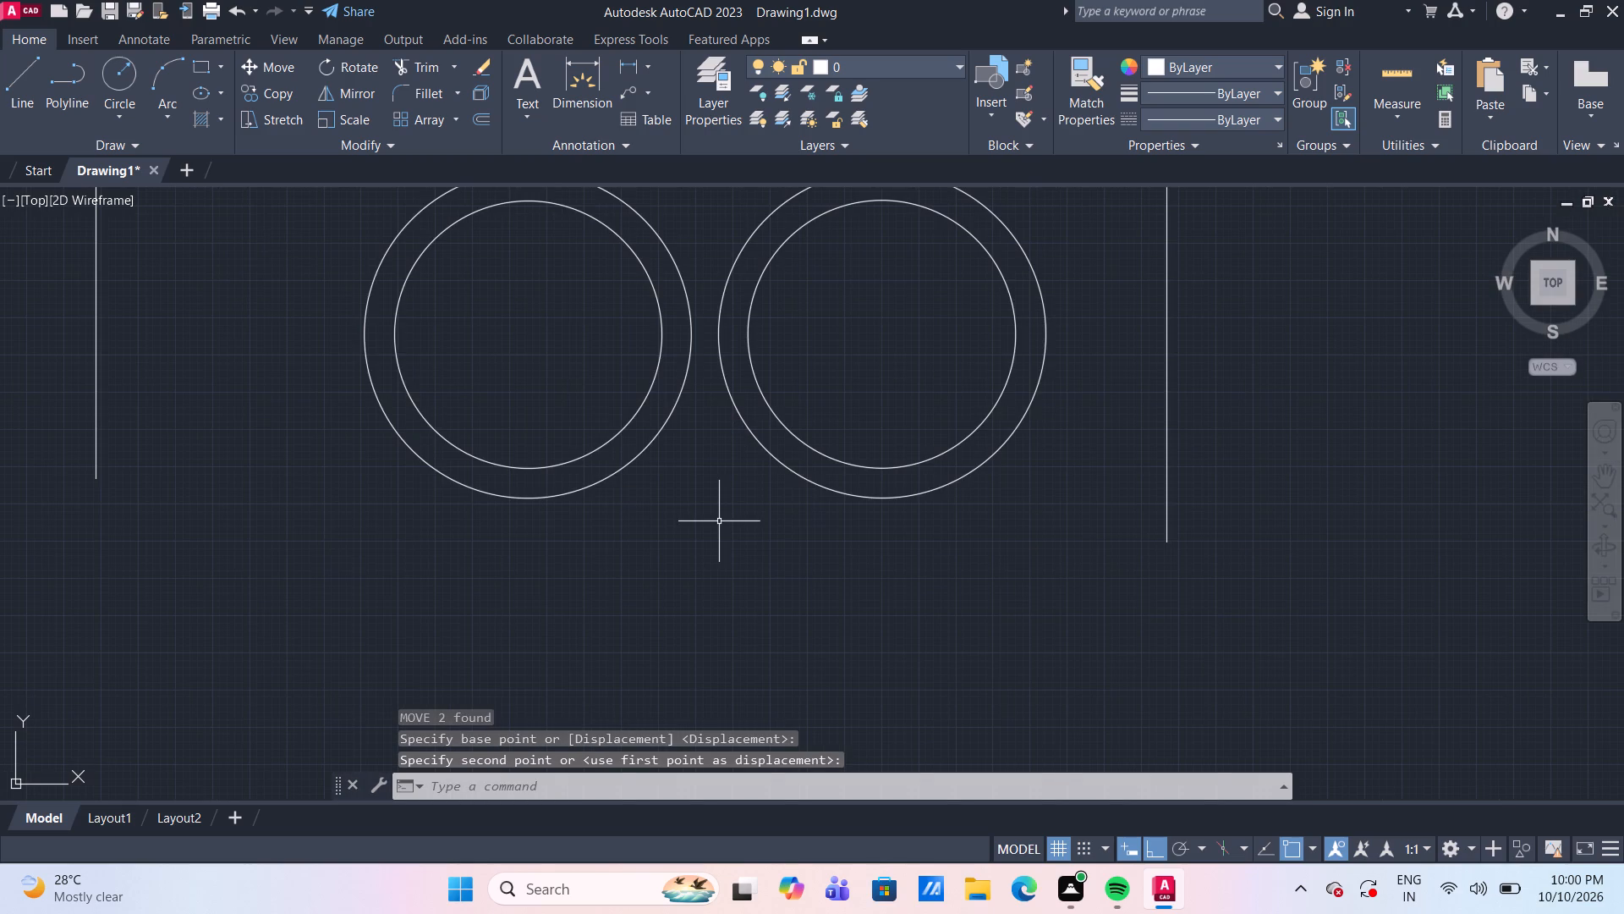
scroll(719, 521, "down", 2)
left_click_drag(760, 454, 738, 438)
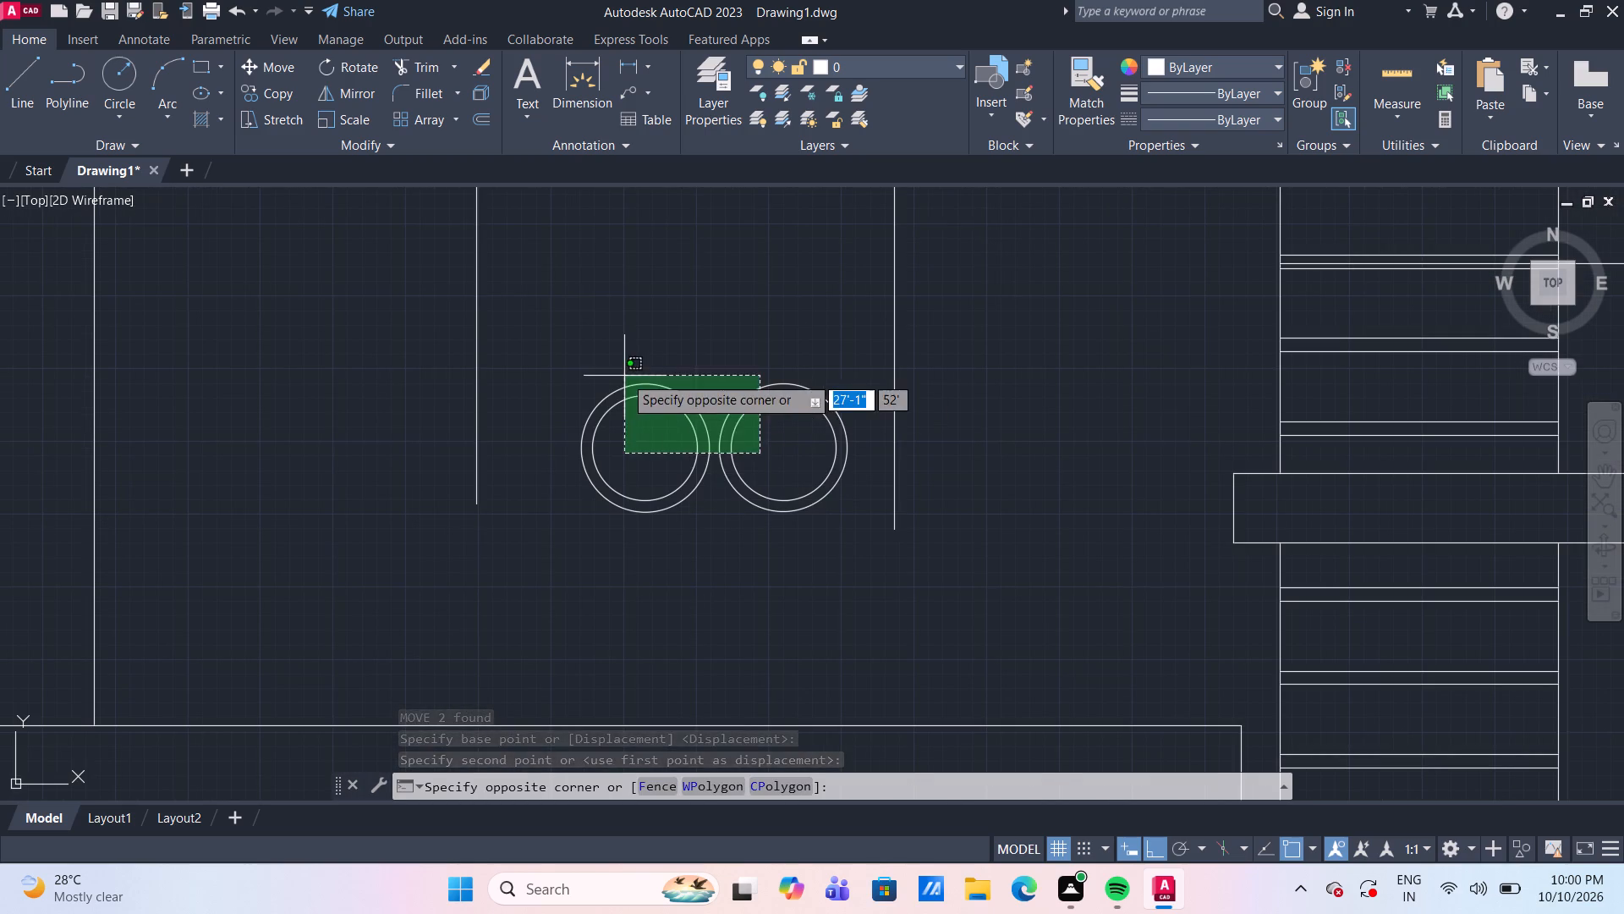
left_click(623, 373)
key("c")
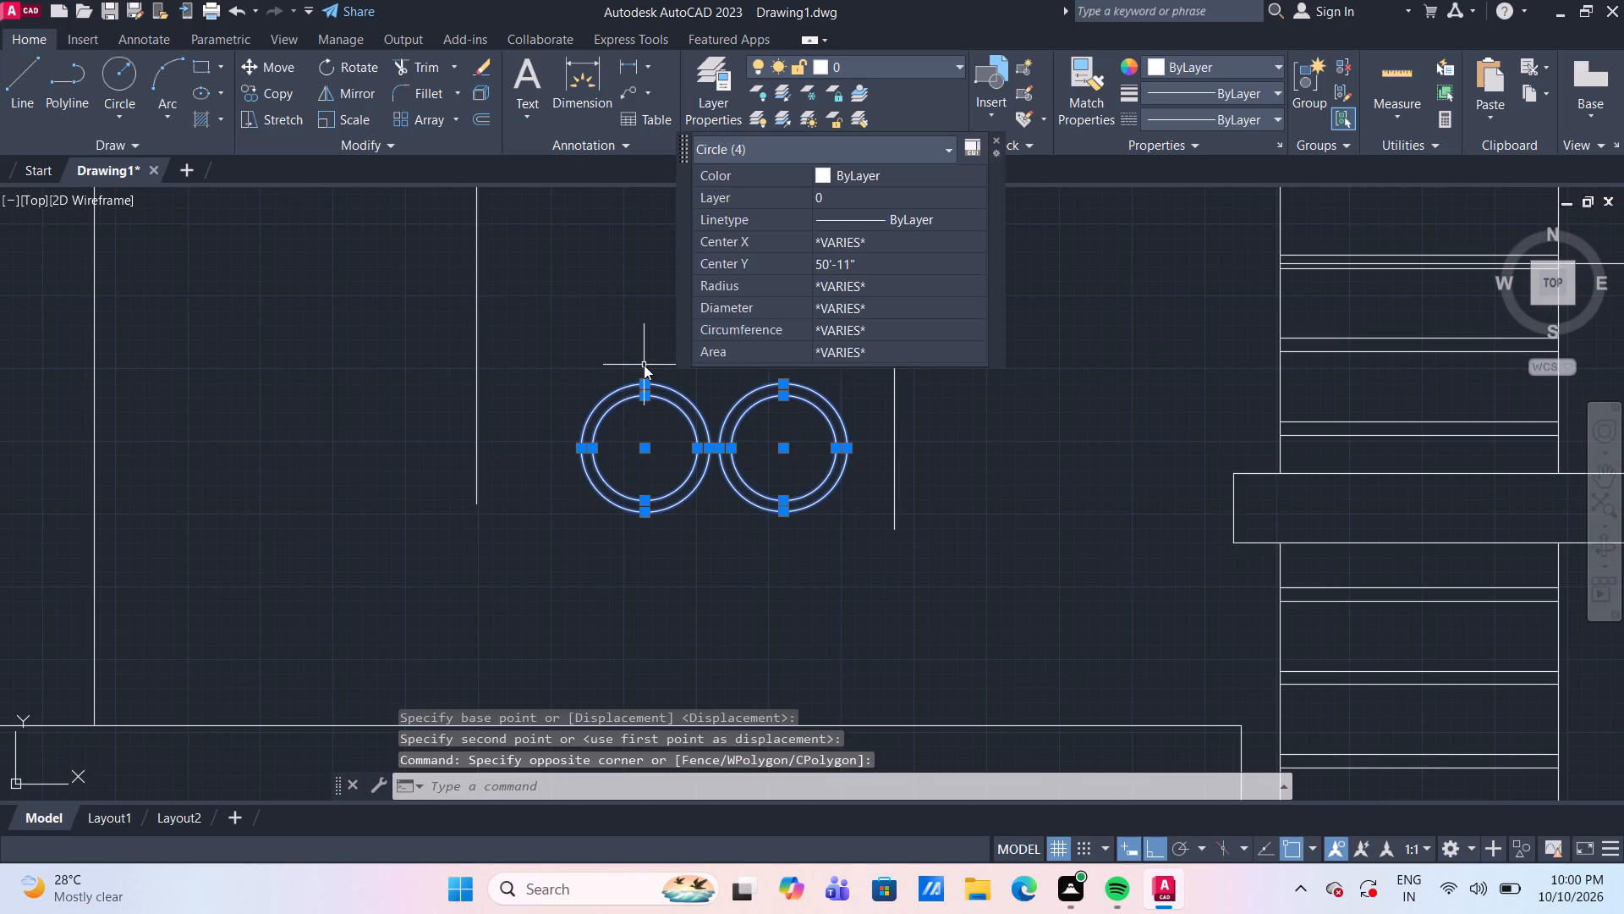
key("o")
key("space")
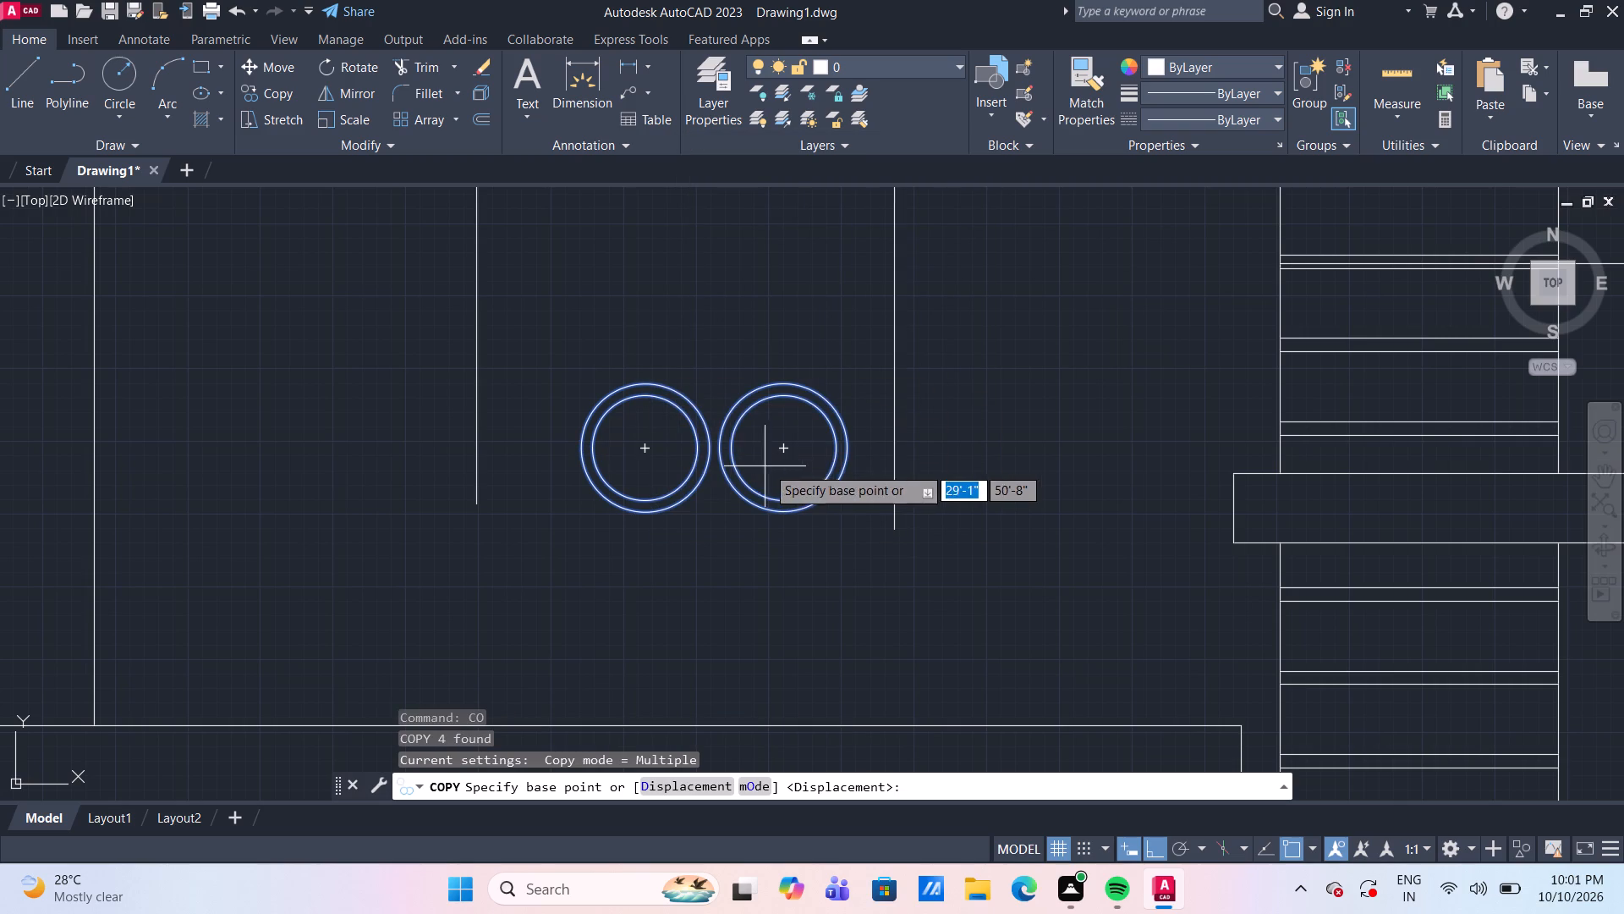
left_click(787, 454)
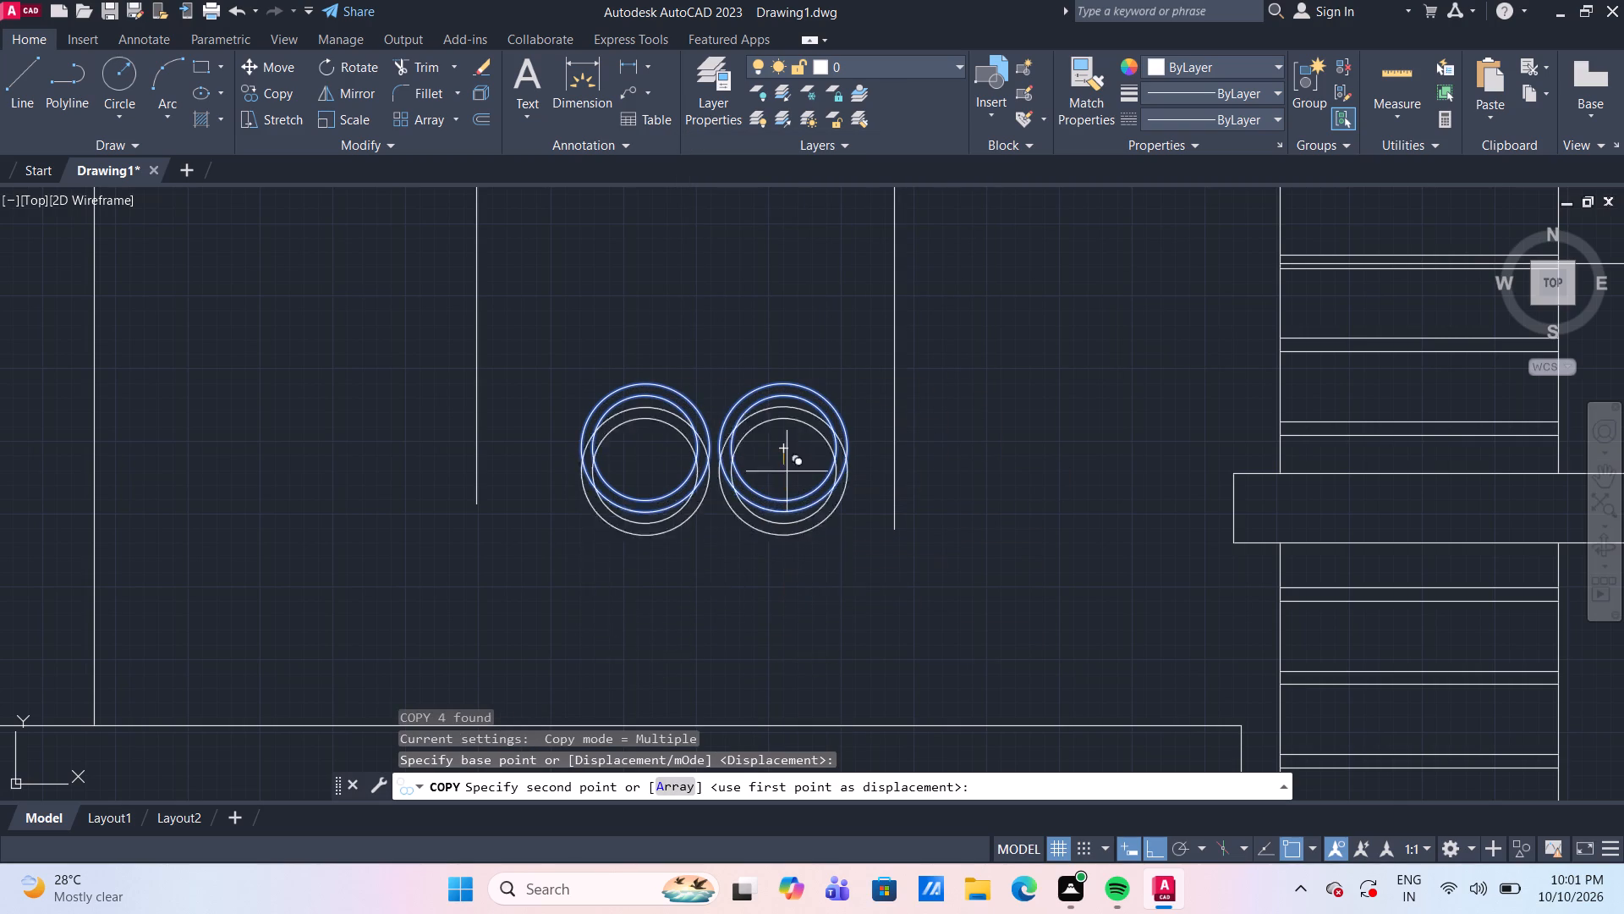
left_click(1149, 851)
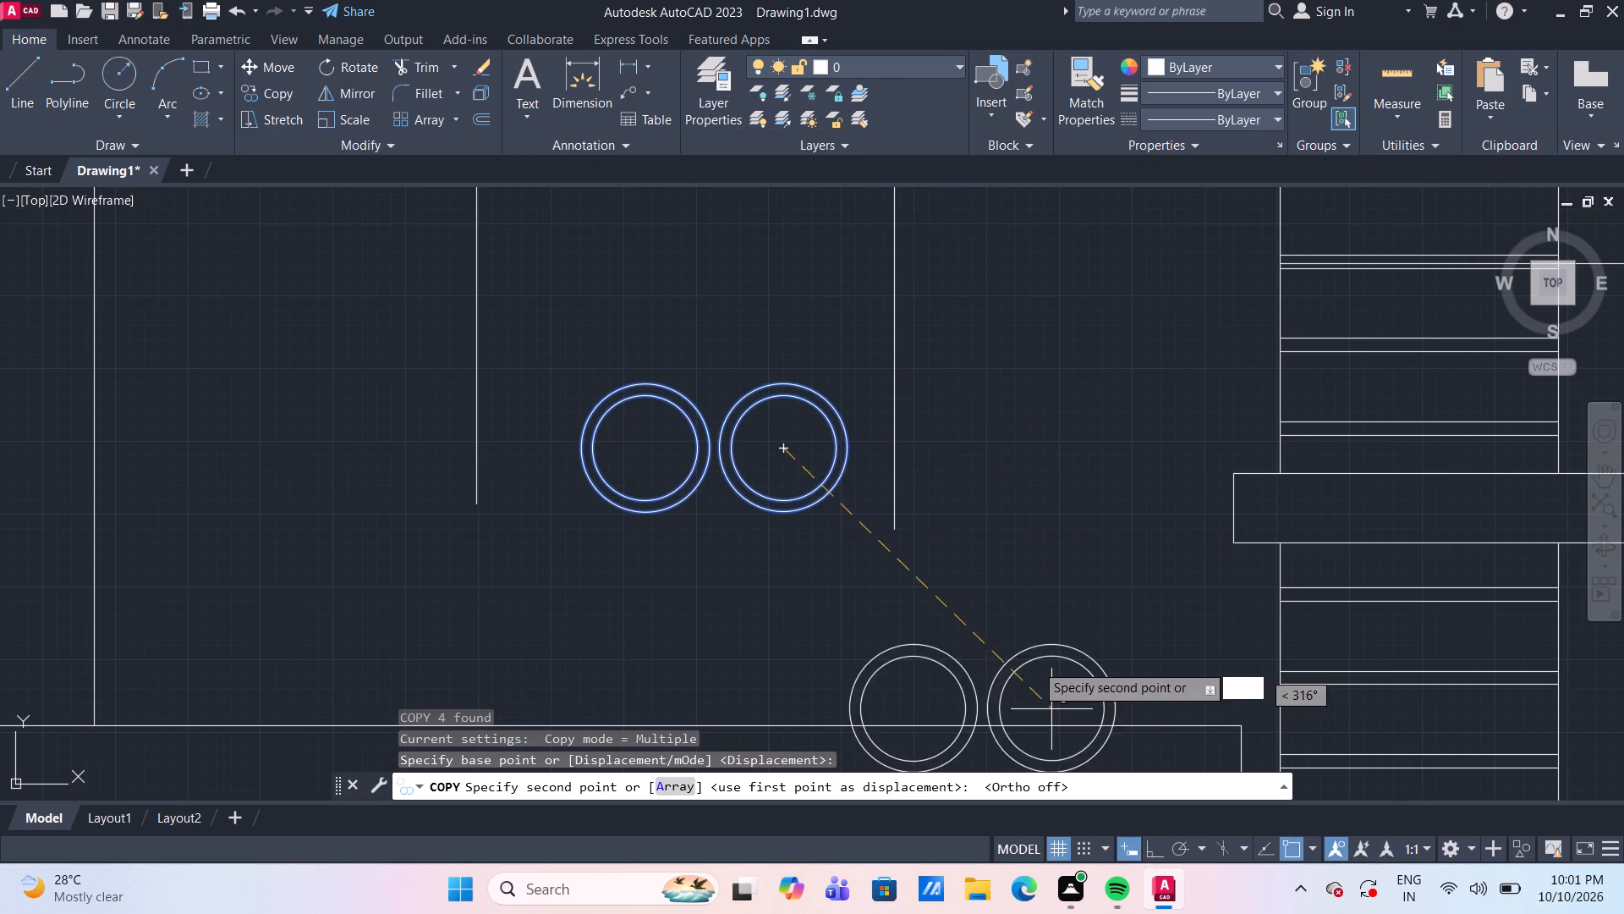
scroll(786, 367, "up", 2)
scroll(762, 395, "down", 2)
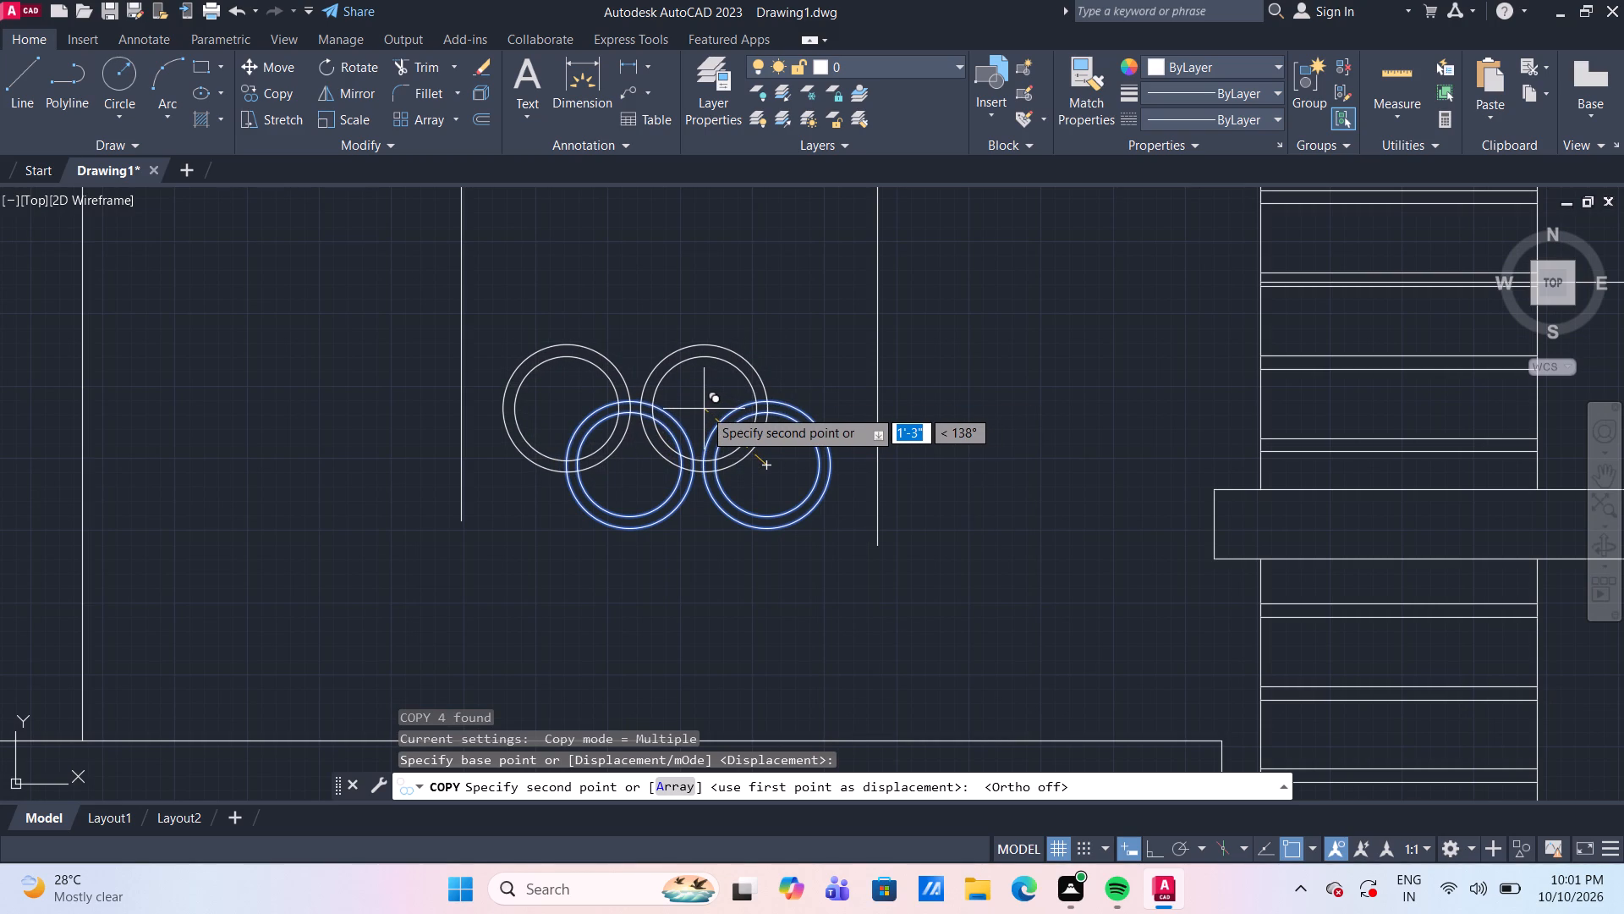
left_click(704, 409)
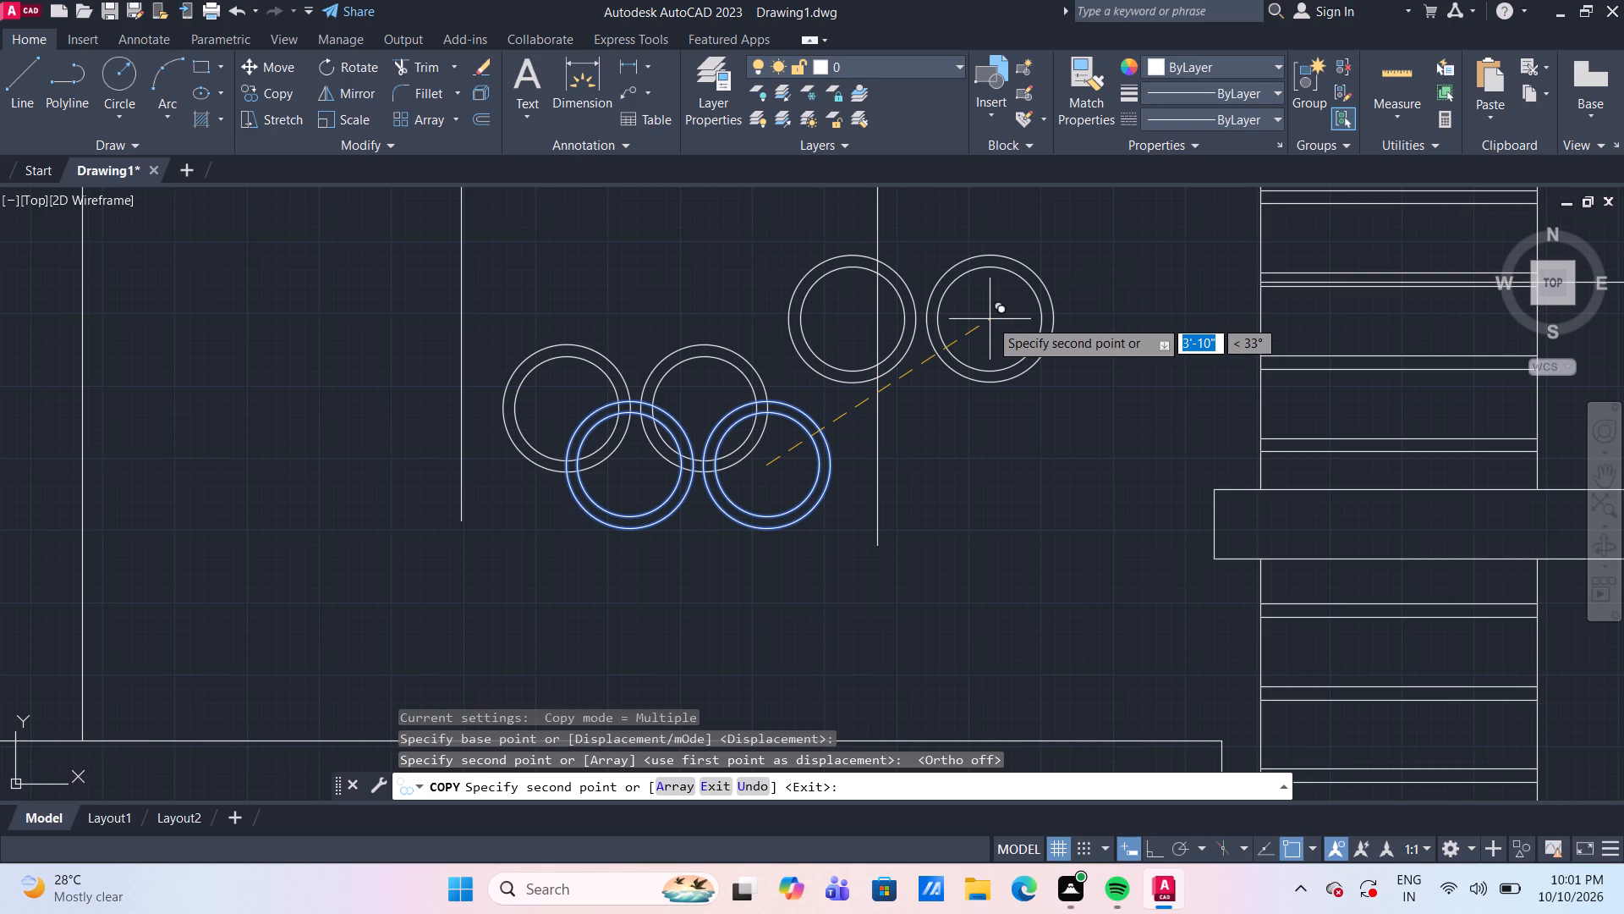
key("Escape")
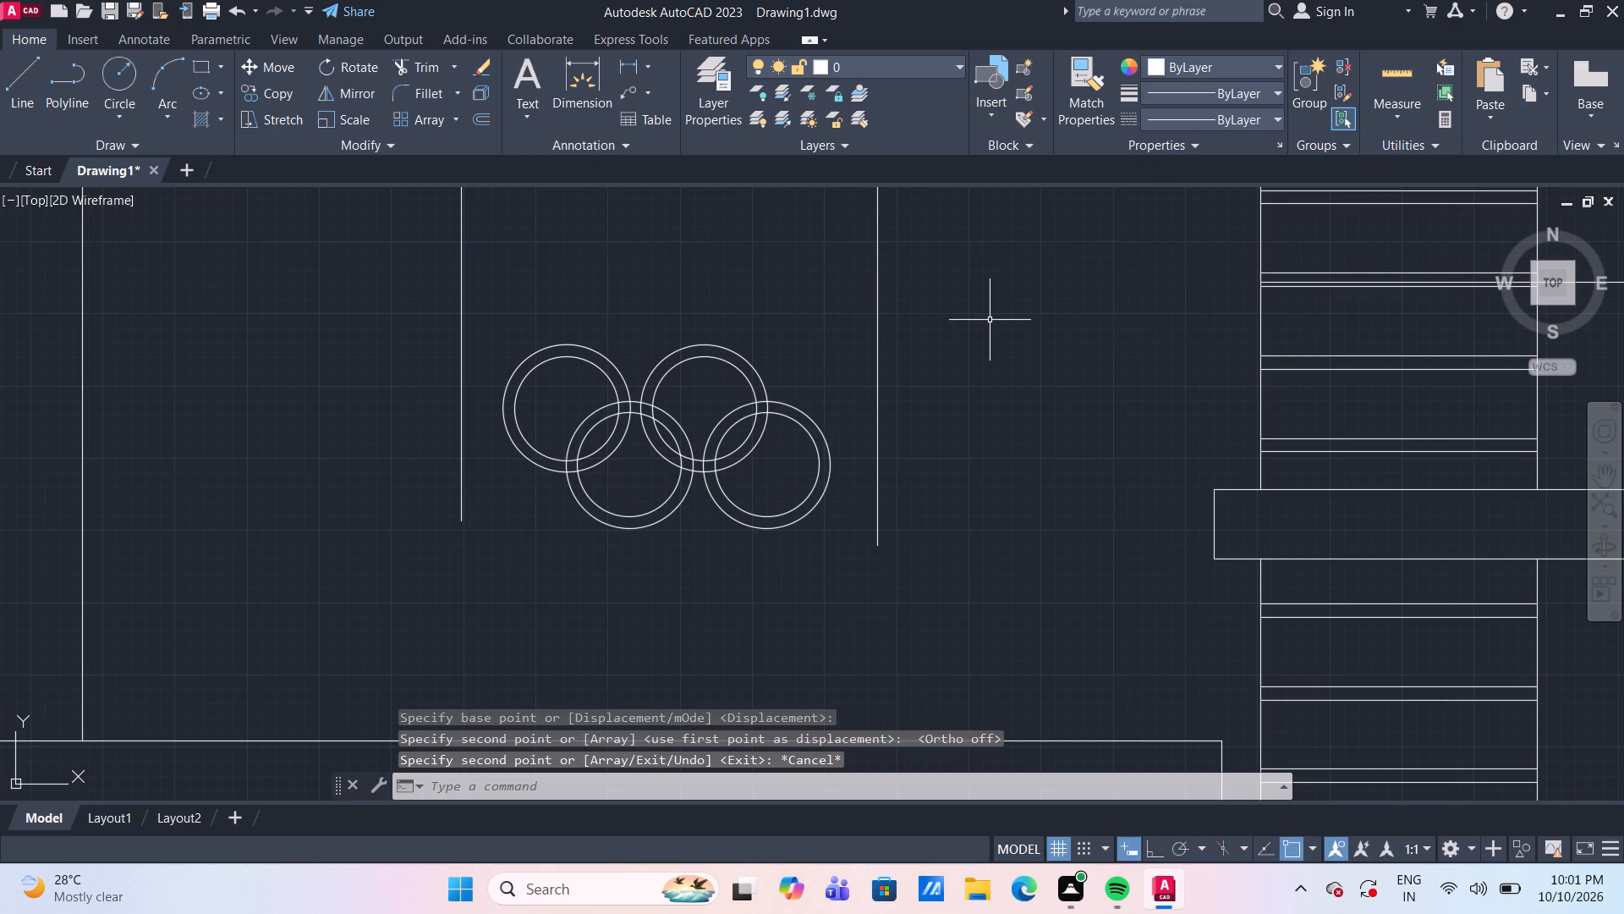
Group the eight circles of the overlapping ring cluster below the top rectangle.
left_click_drag(798, 563, 778, 528)
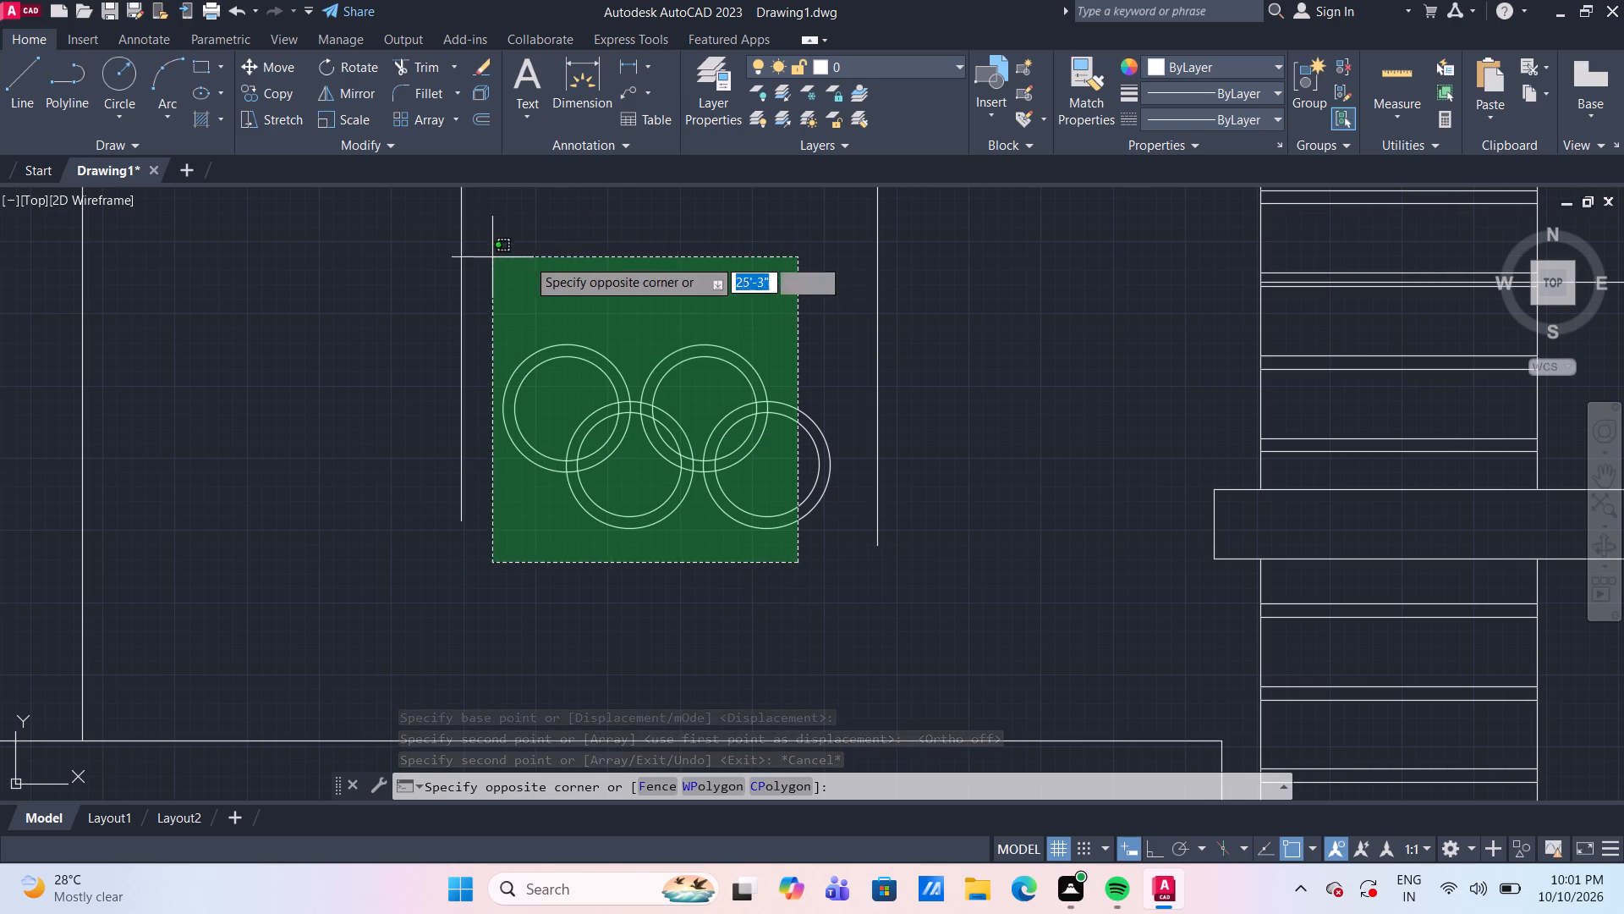
left_click(547, 255)
type("g")
key("space")
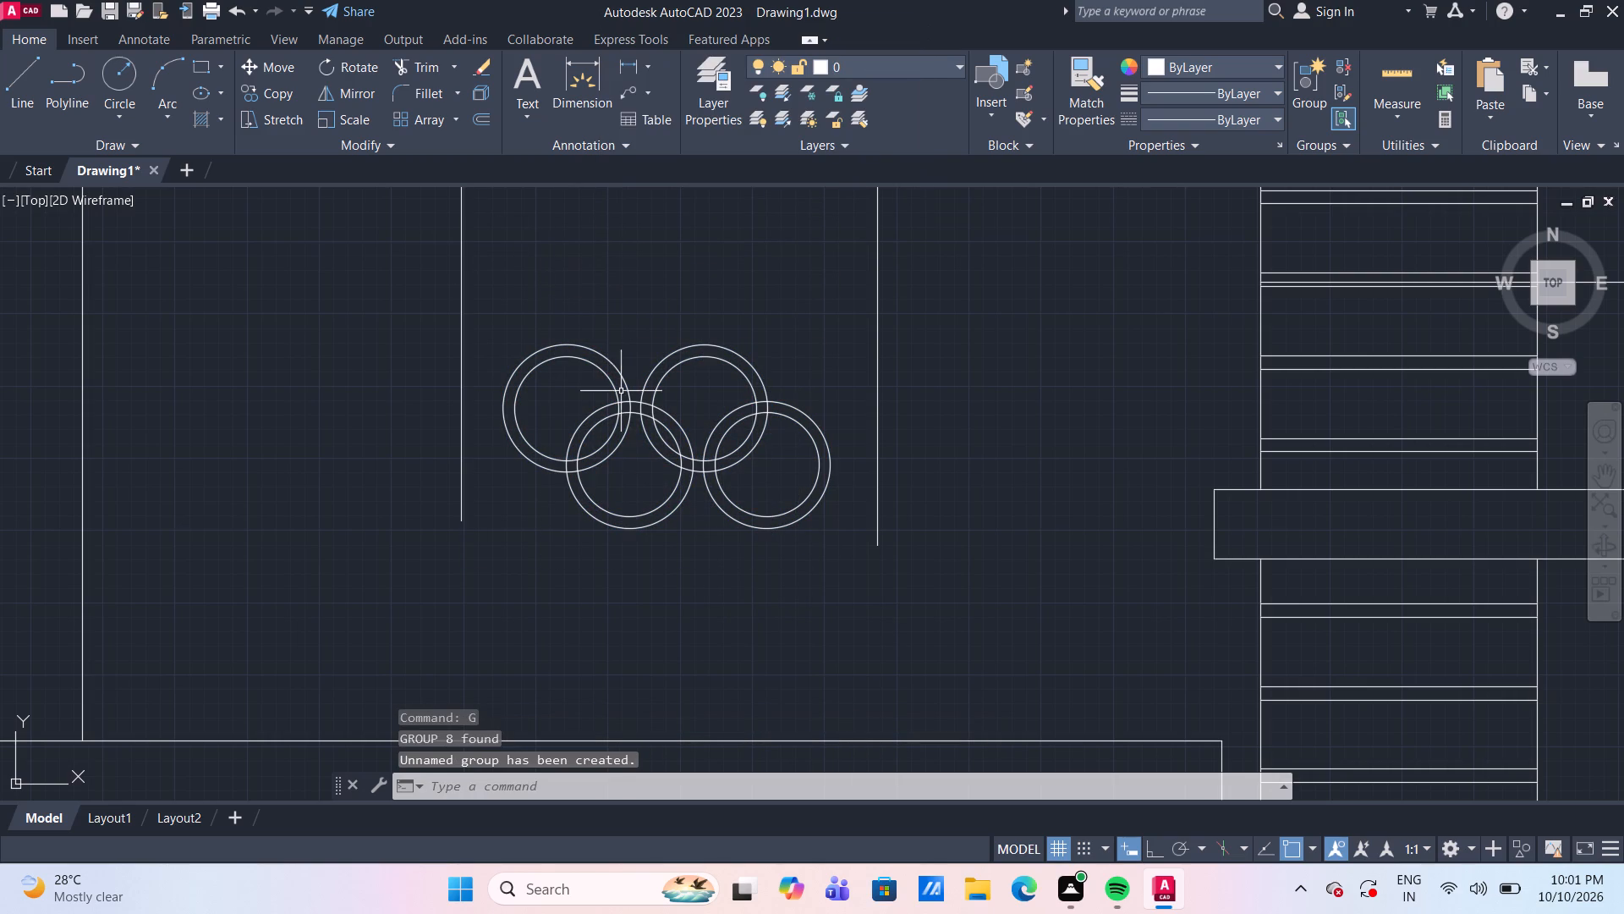
Copy the grouped ring cluster straight down about 21' with Ortho on, placing it between the lower band and the lowest rectangle.
left_click(650, 434)
left_click(618, 377)
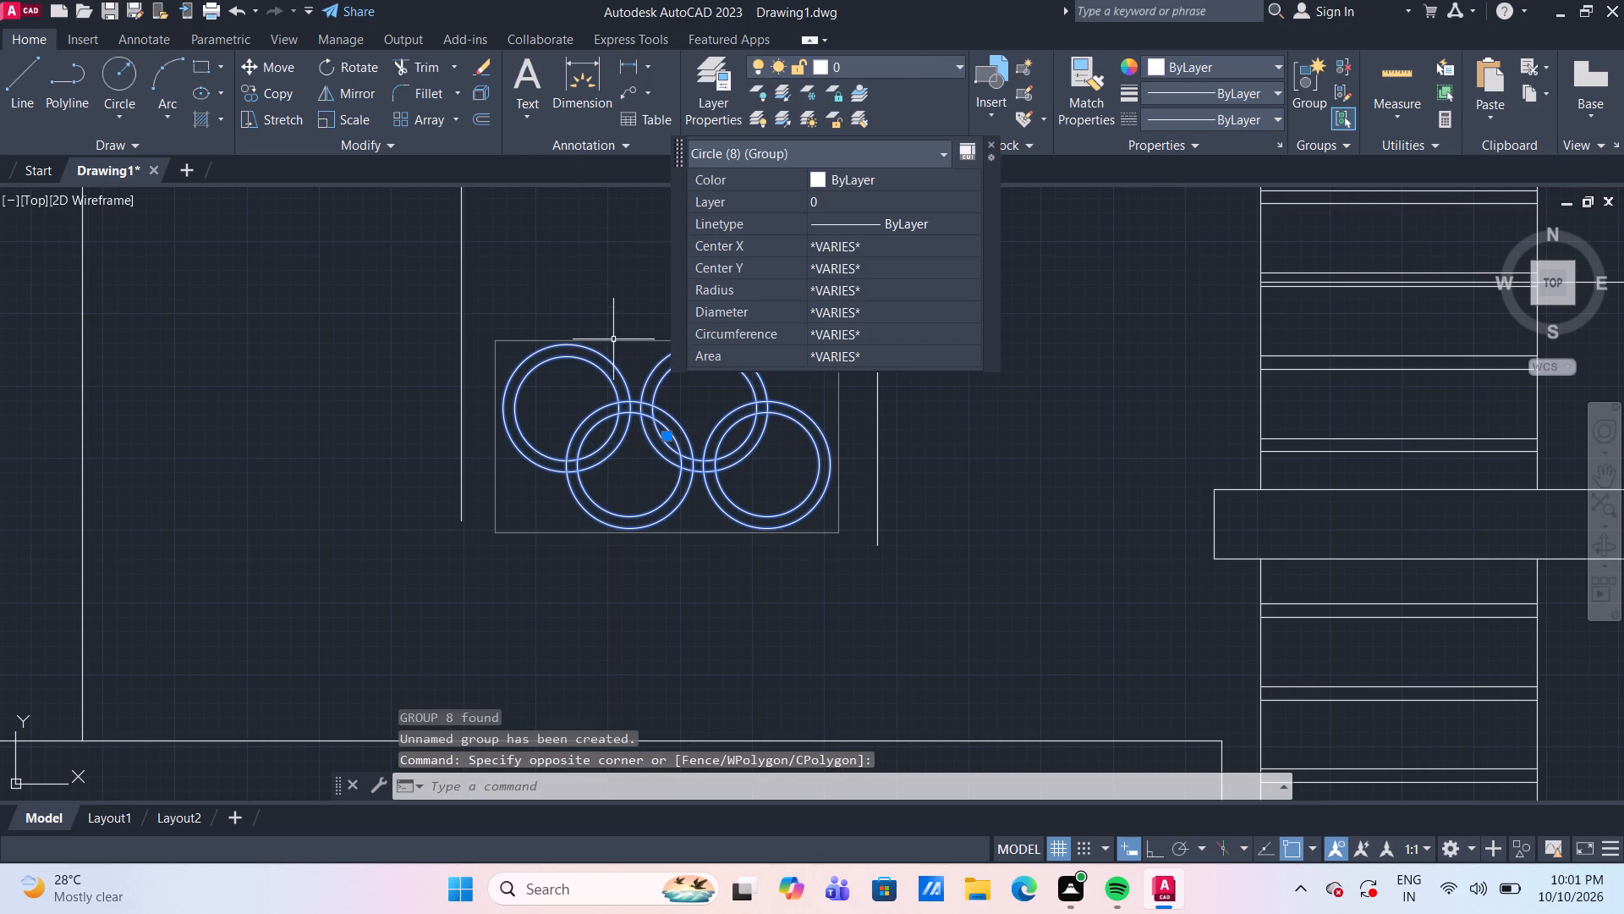
type("co")
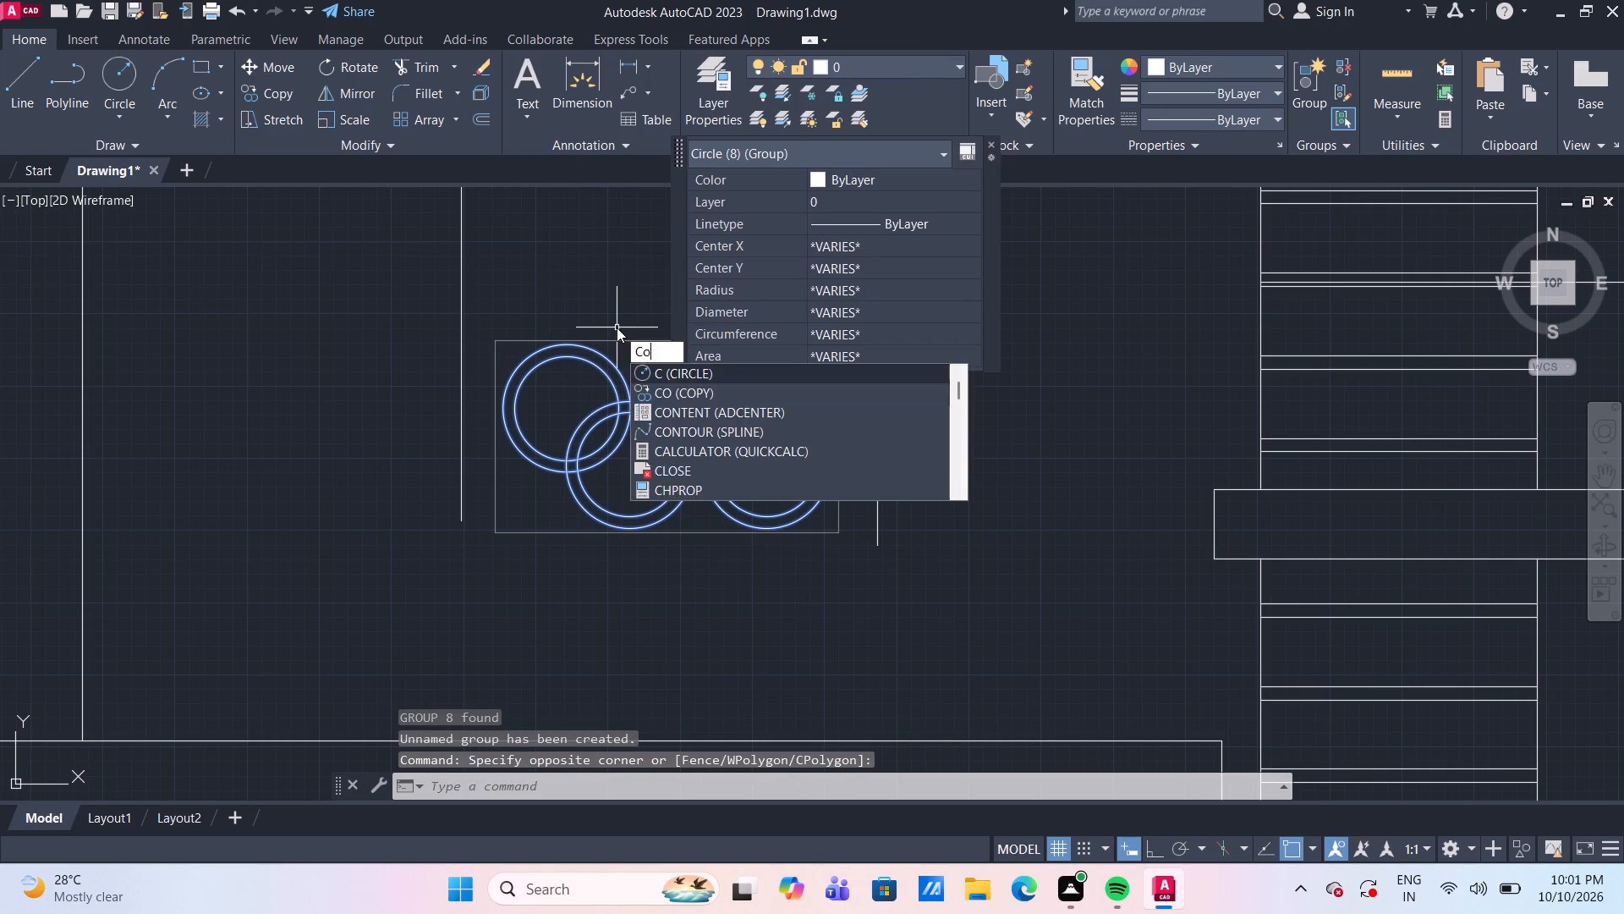
key("space")
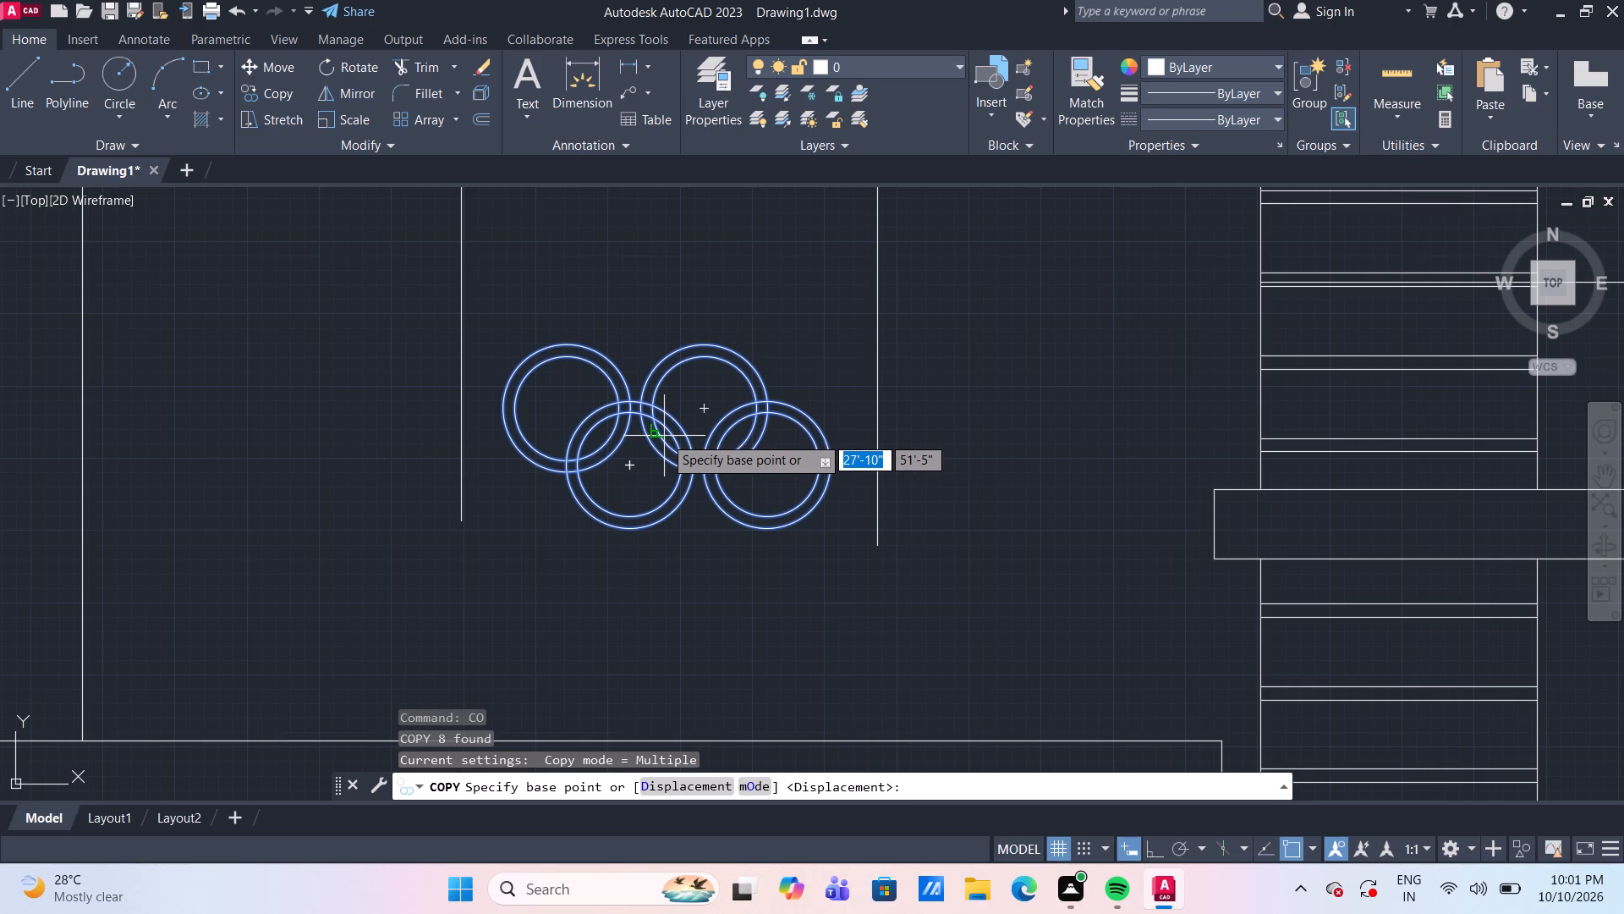
left_click(653, 416)
scroll(672, 437, "down", 5)
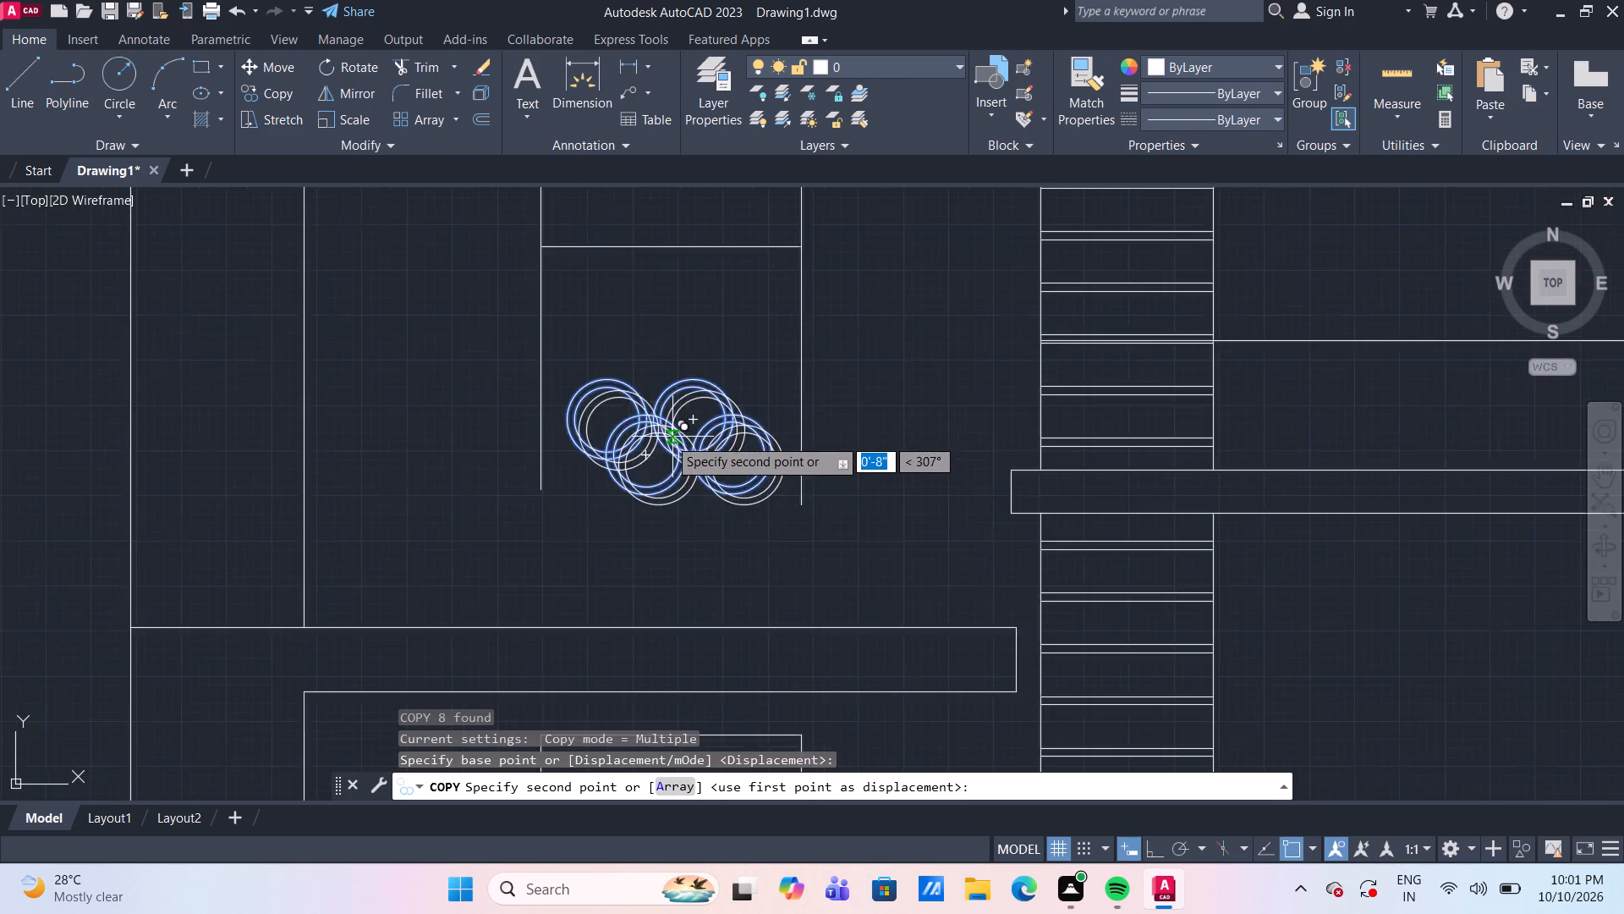
scroll(661, 449, "down", 1)
scroll(661, 514, "up", 2)
middle_click_drag(661, 514, 671, 354)
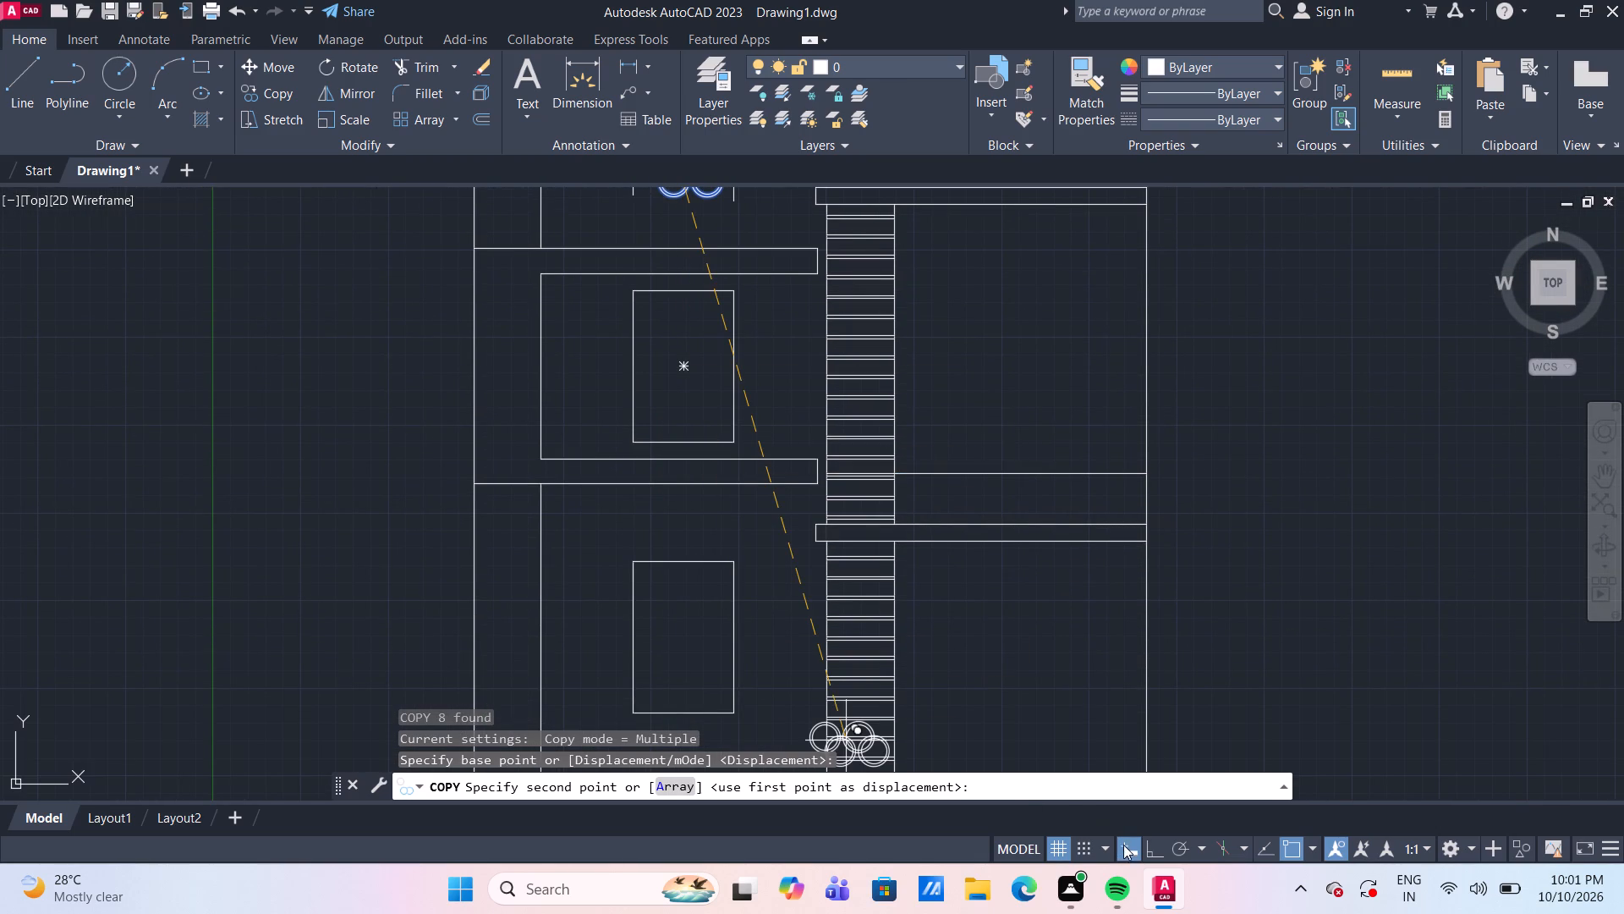
left_click(1150, 853)
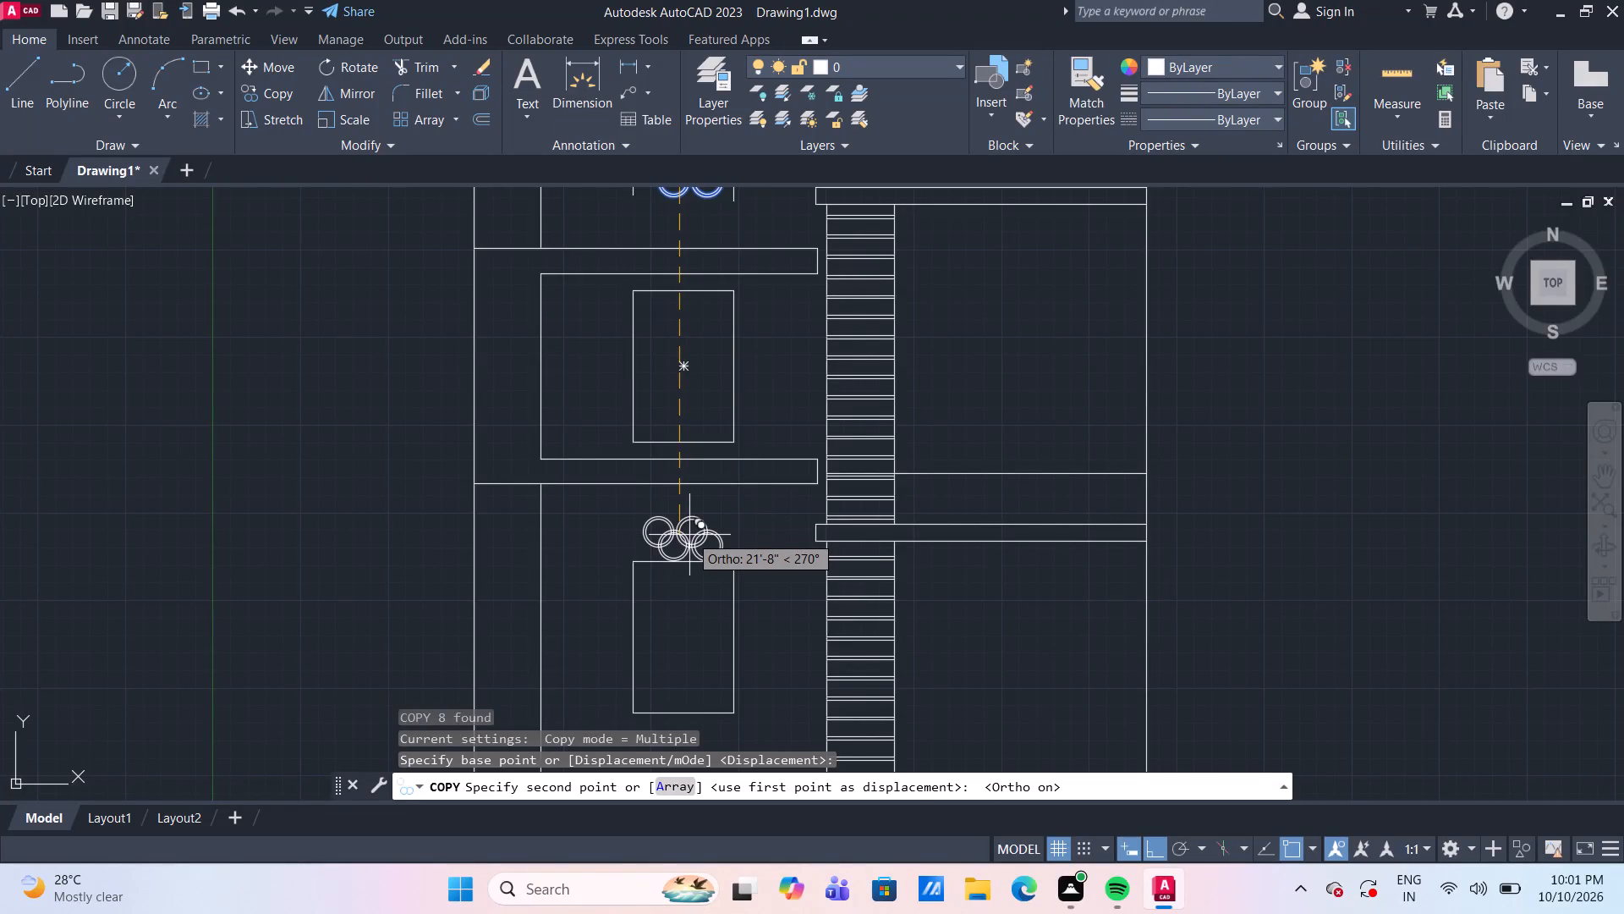
scroll(689, 535, "down", 1)
scroll(689, 535, "up", 2)
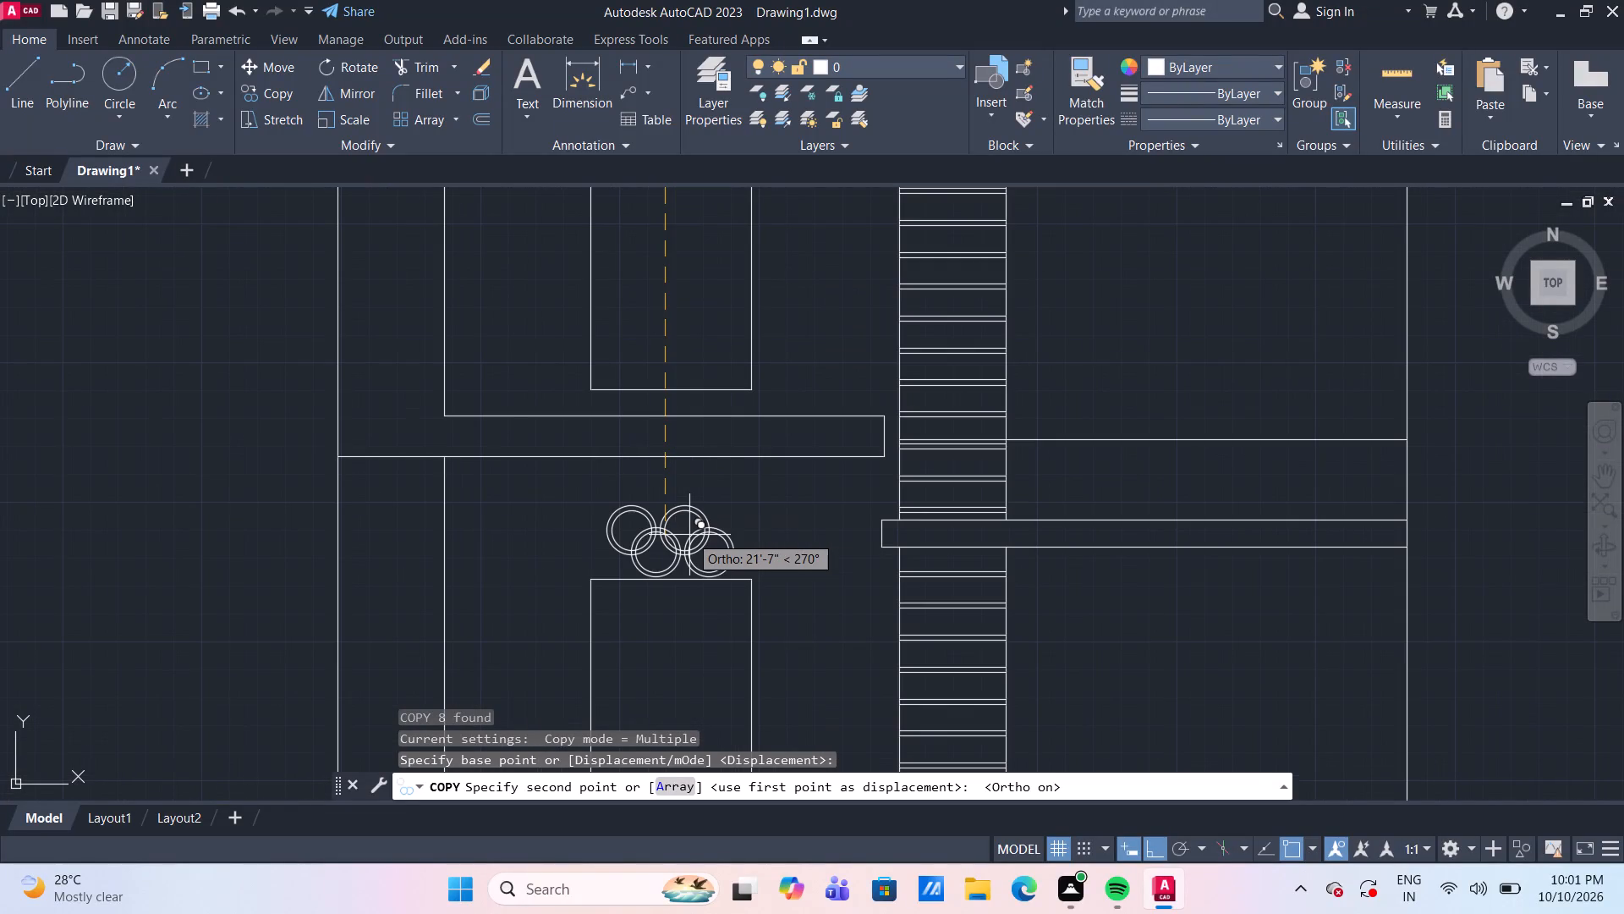
left_click(694, 528)
key("Escape")
Erase the two vertical lines extending down from the top rectangle on either side of the upper ring cluster.
scroll(726, 411, "down", 1)
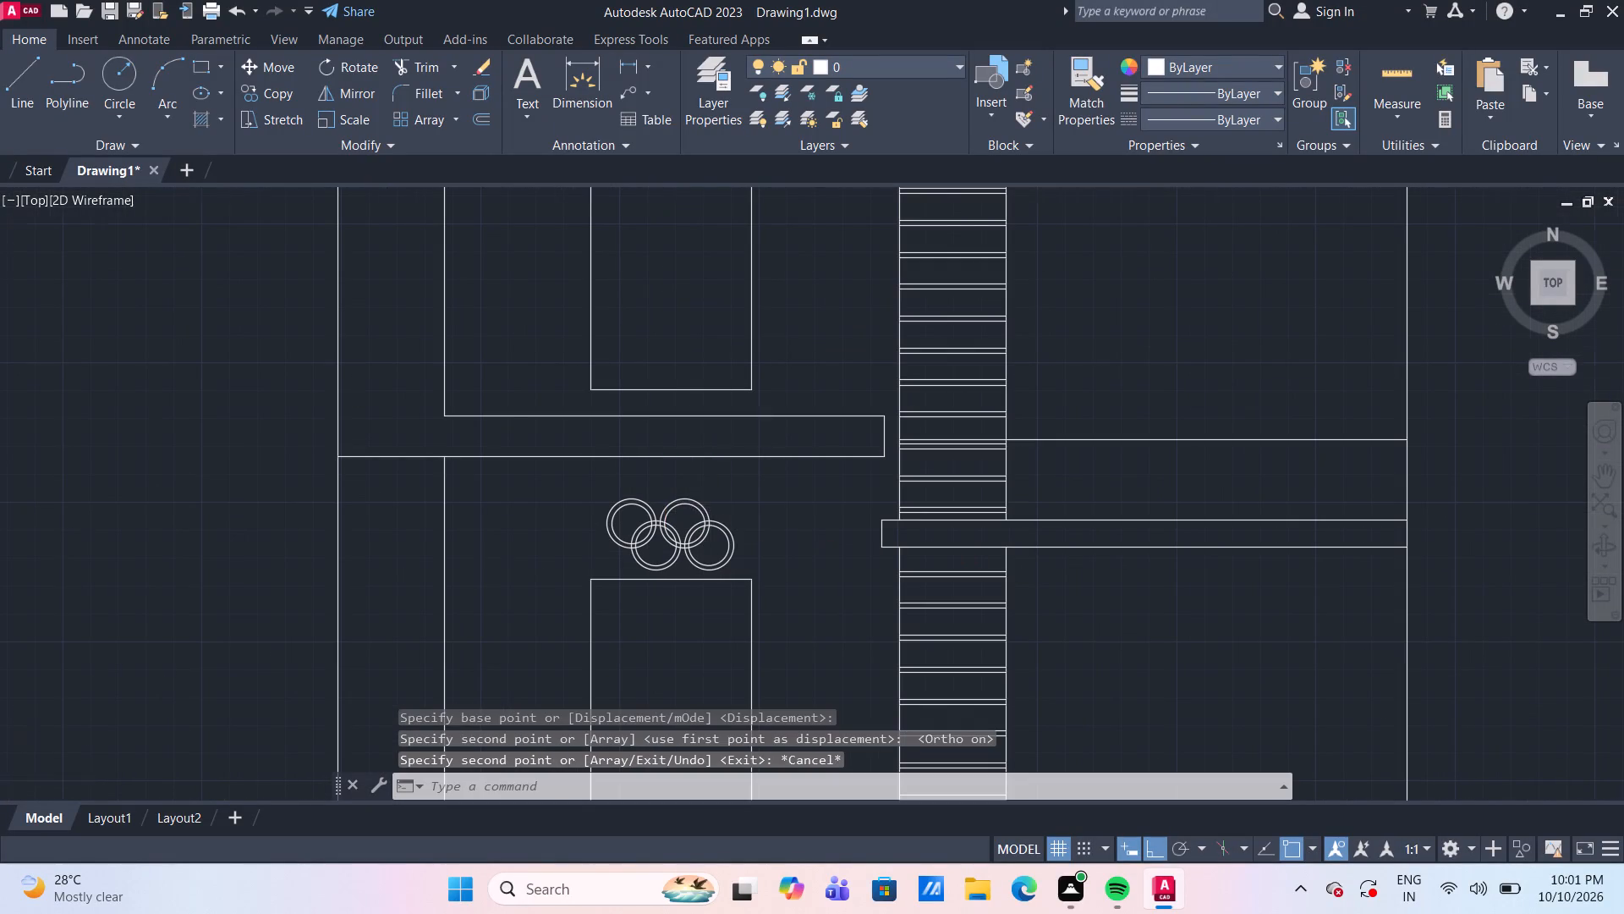
scroll(726, 411, "down", 1)
middle_click_drag(730, 235, 689, 492)
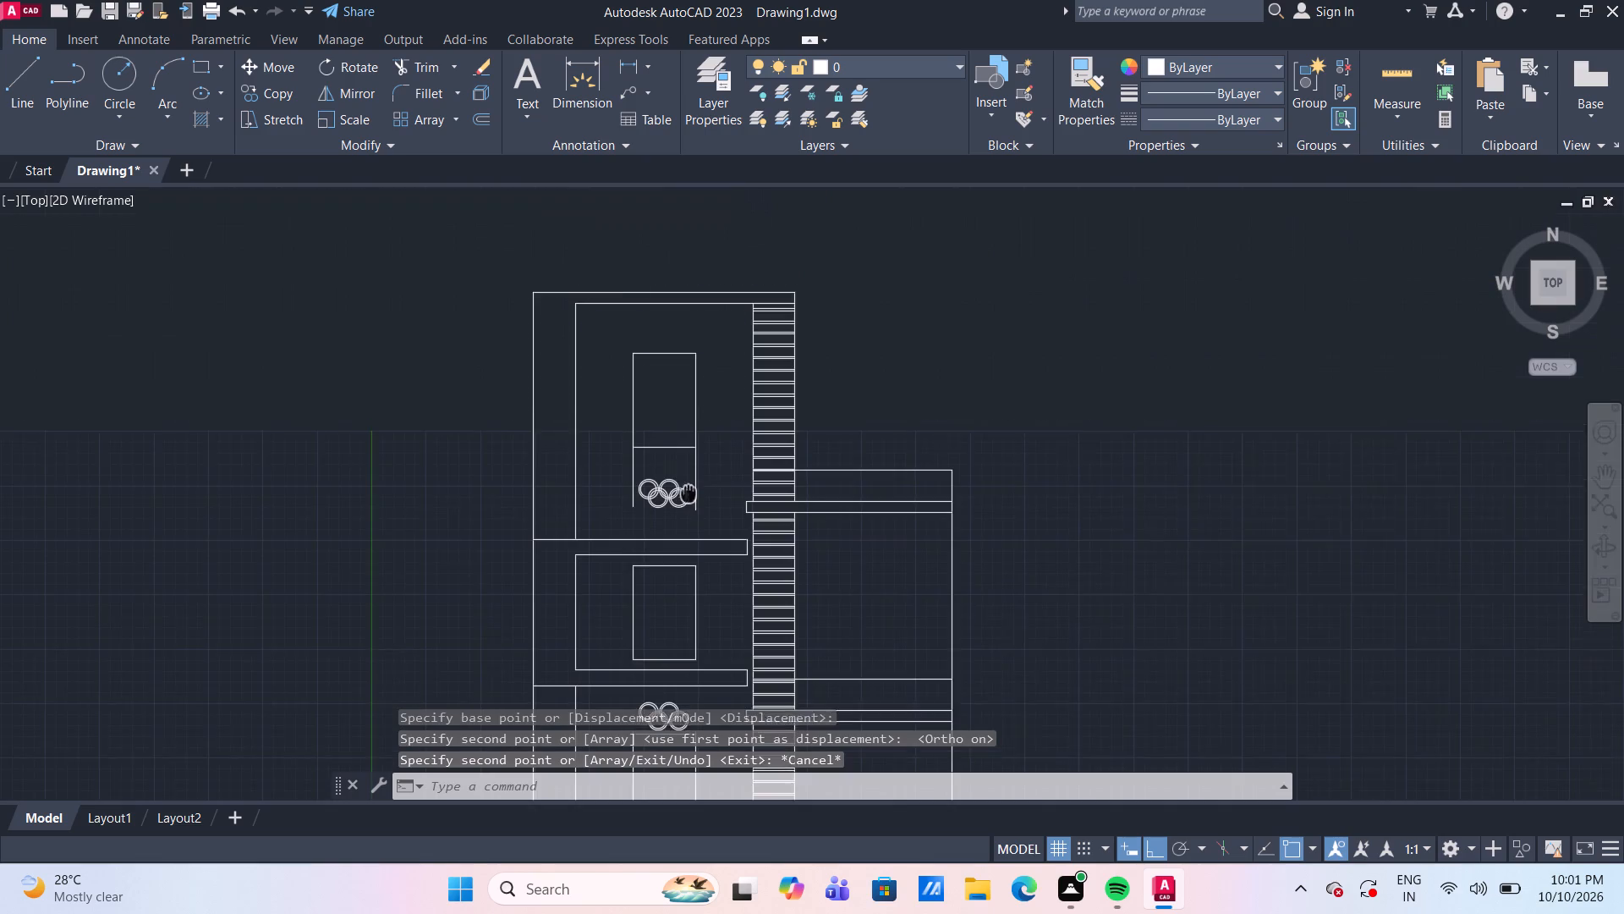
scroll(661, 468, "up", 3)
left_click_drag(912, 465, 890, 465)
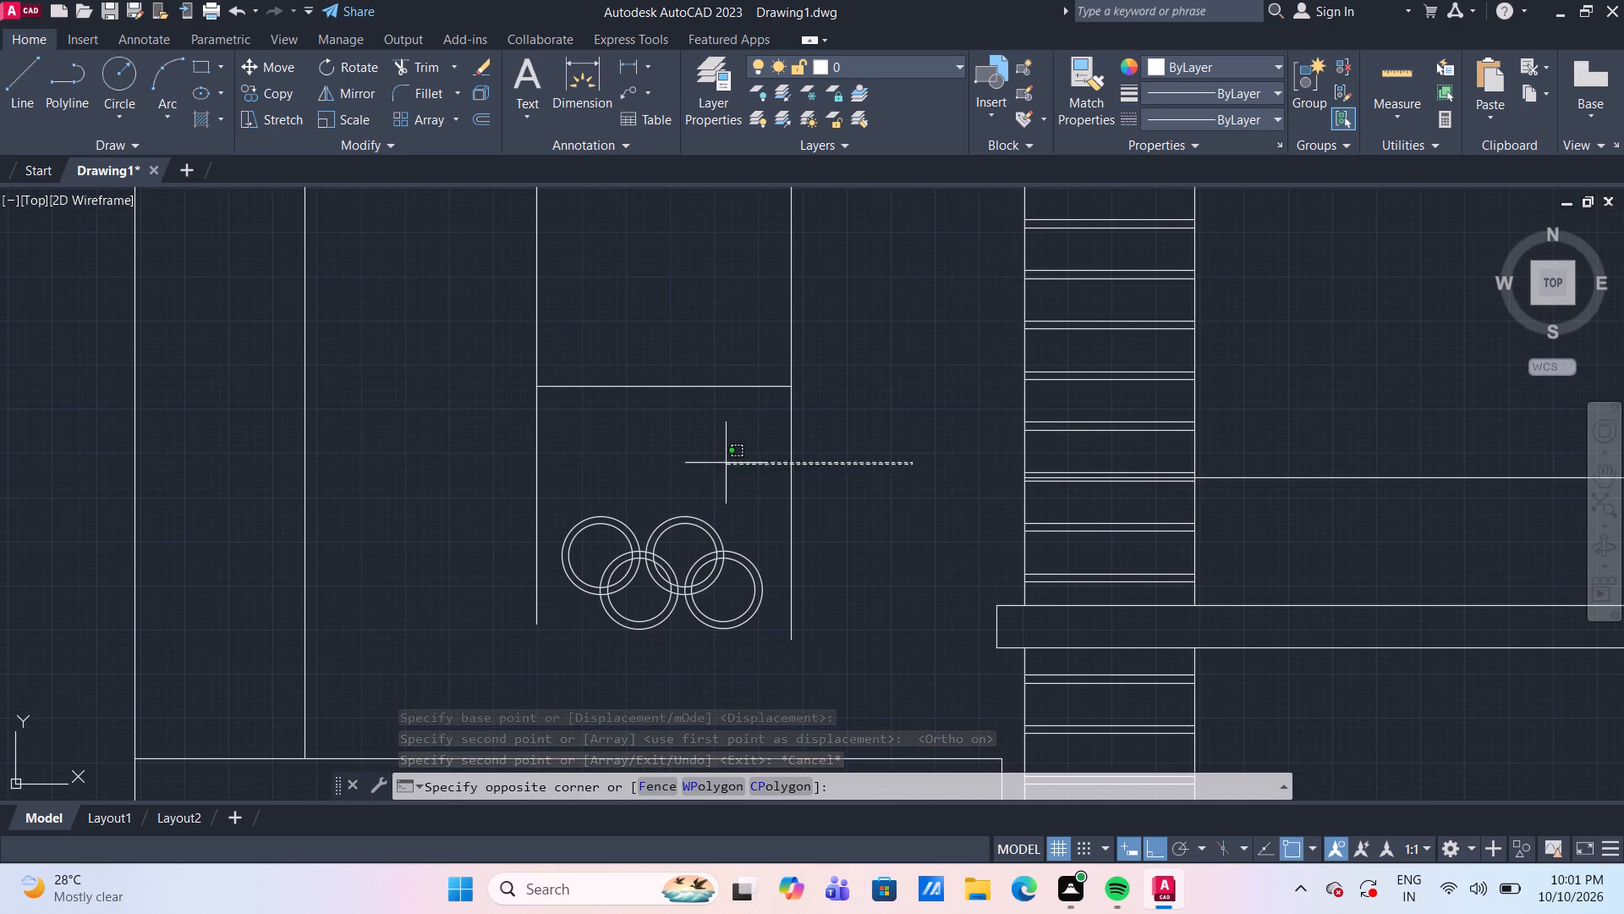
left_click(496, 446)
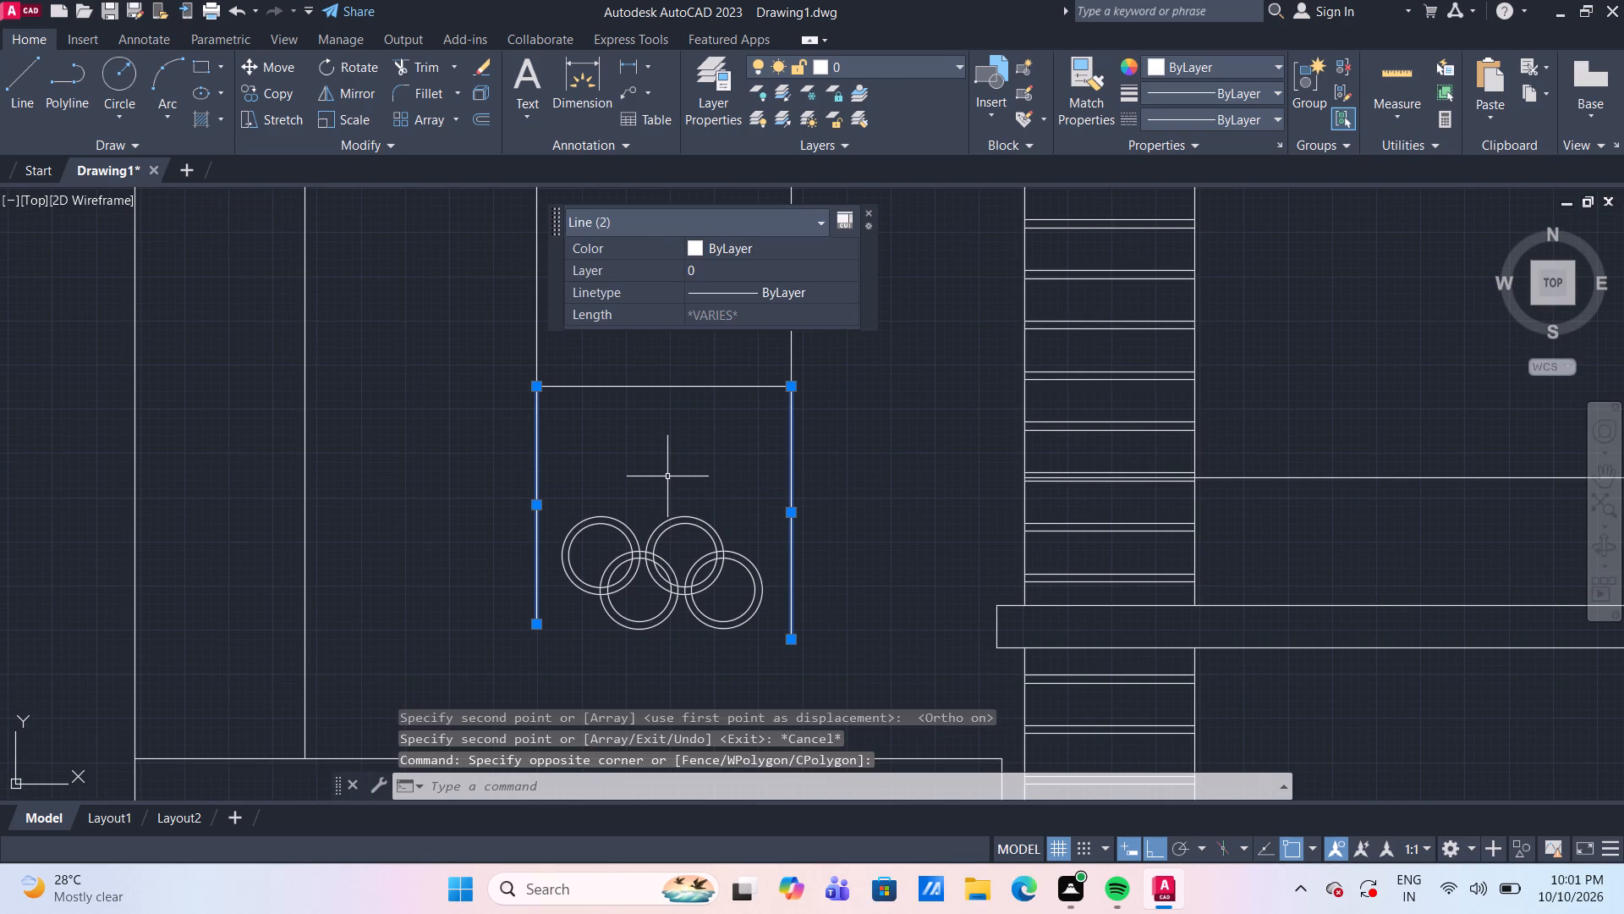
key("Delete")
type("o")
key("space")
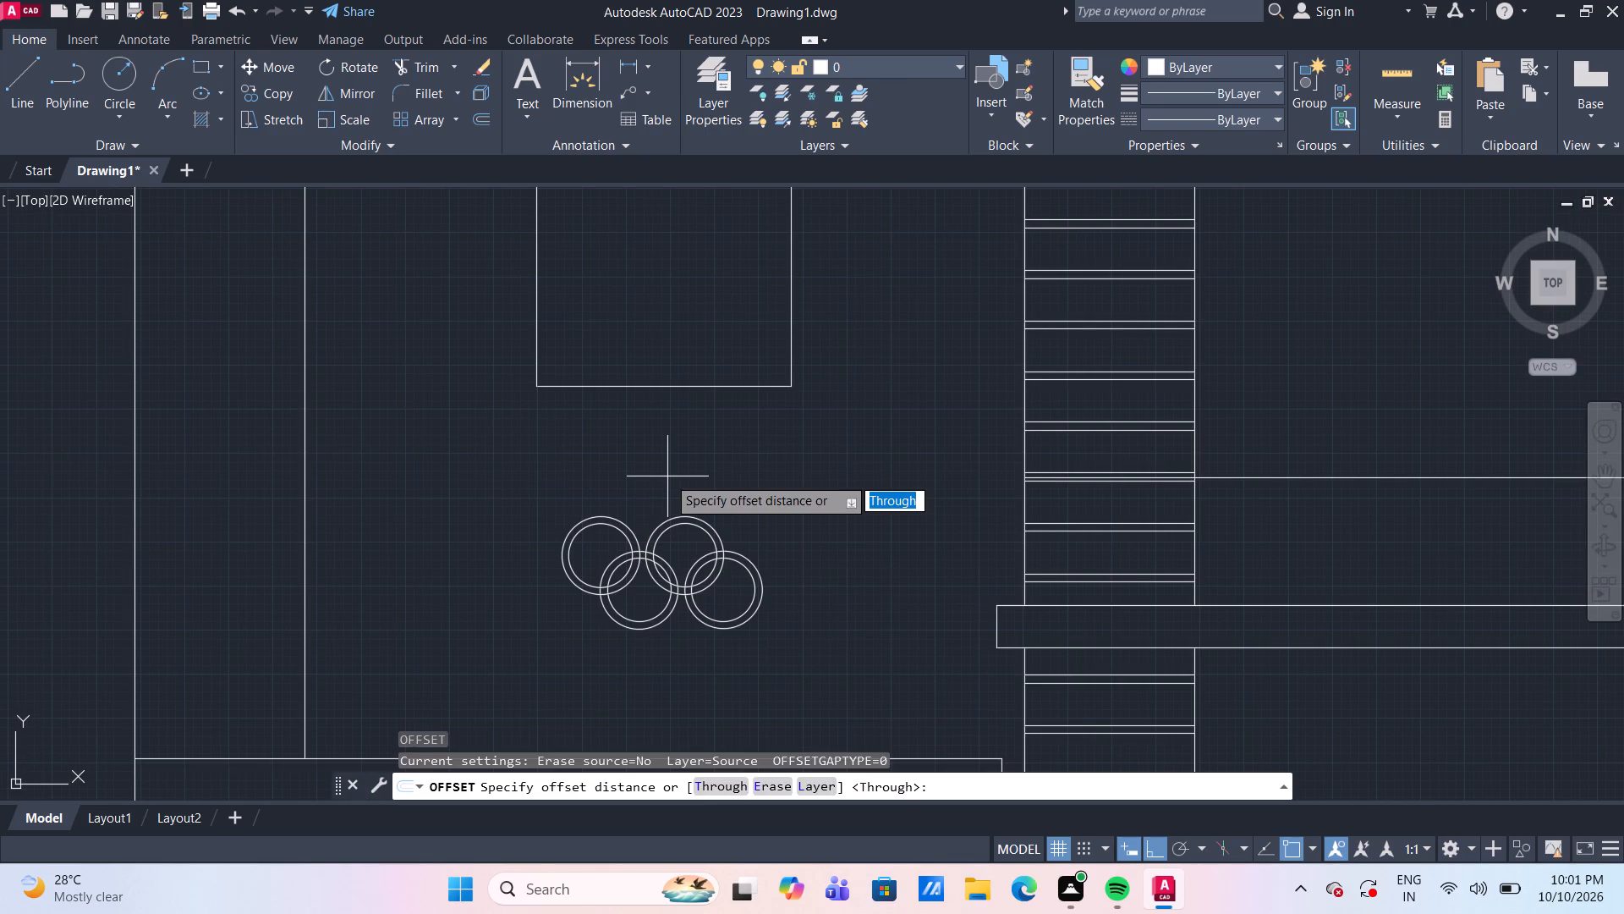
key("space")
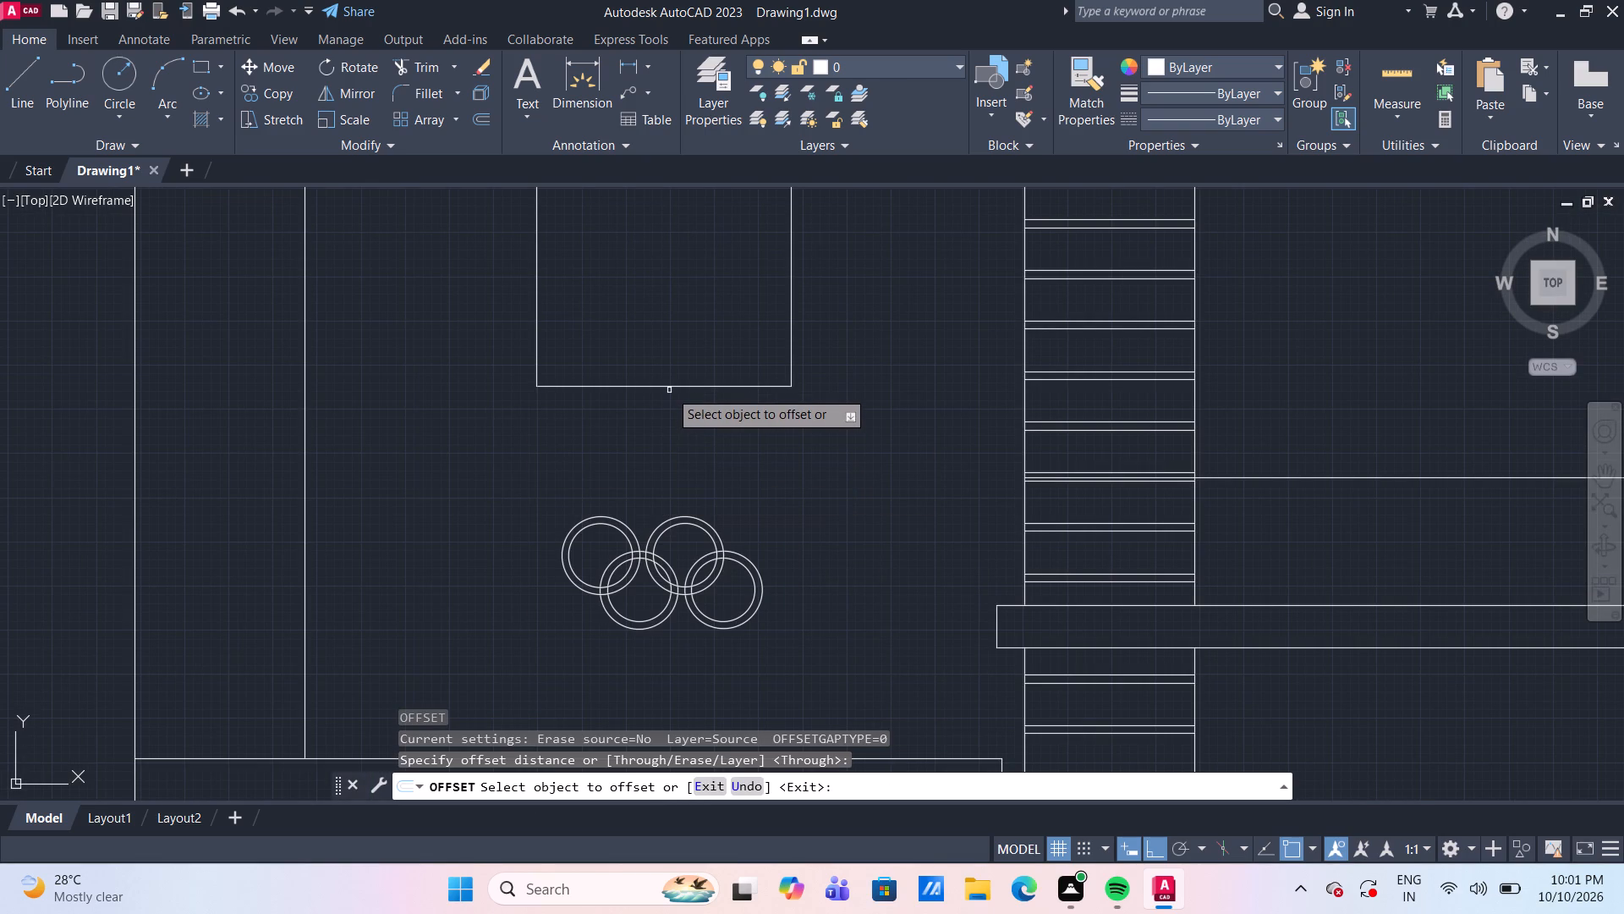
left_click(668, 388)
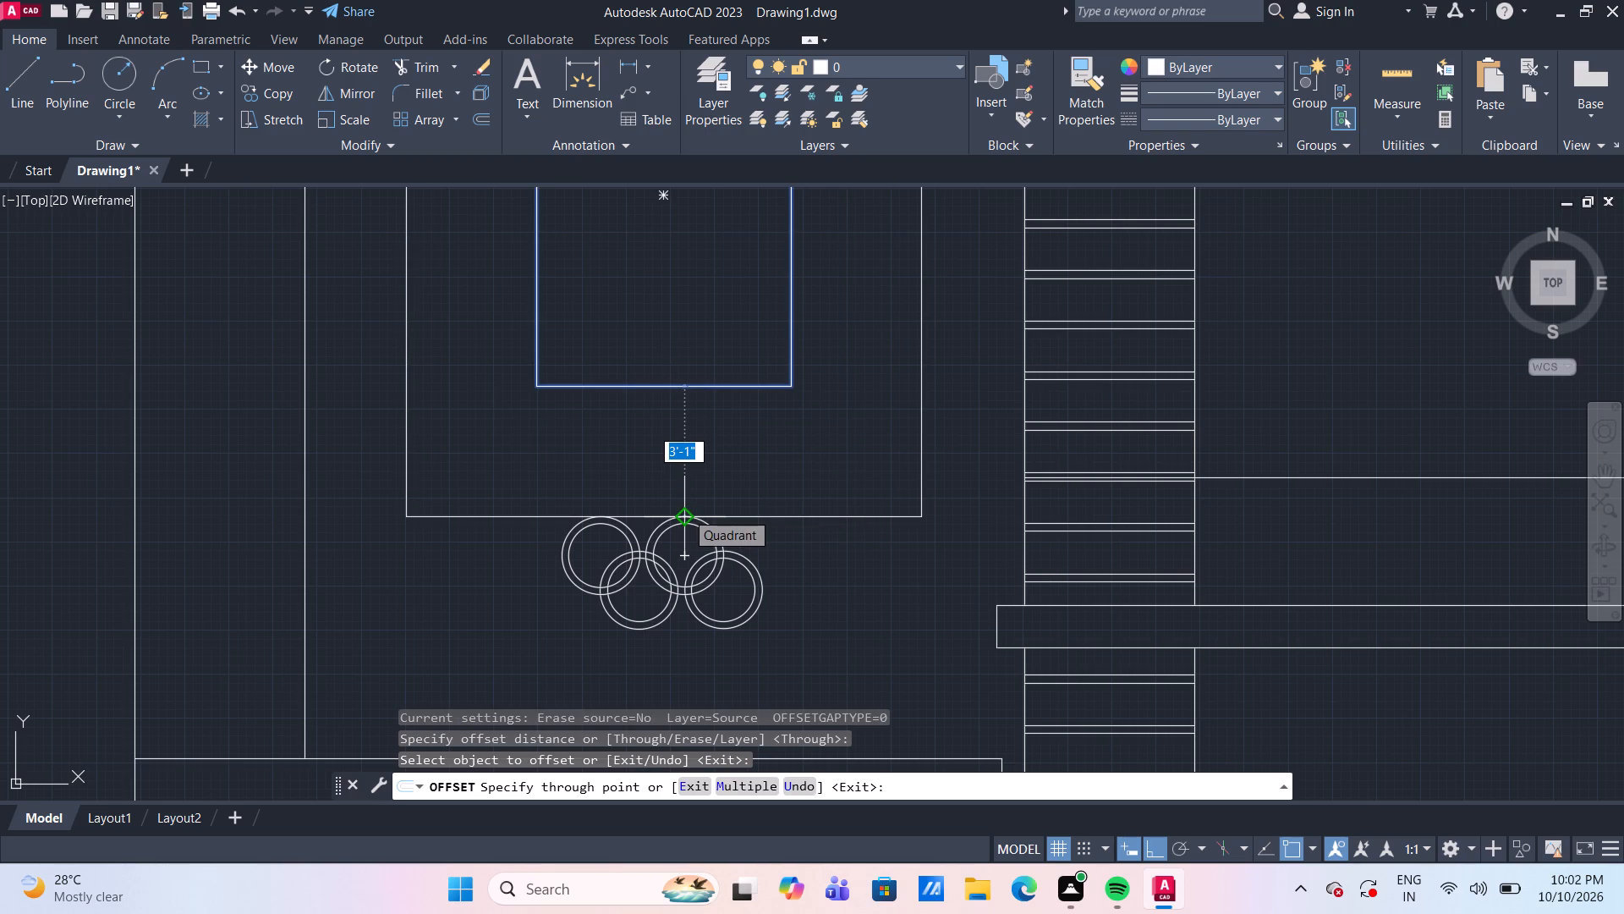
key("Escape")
Examine the placement of the rectangles, bands and ring clusters over the whole stepped plan.
scroll(684, 487, "down", 3)
scroll(716, 556, "down", 2)
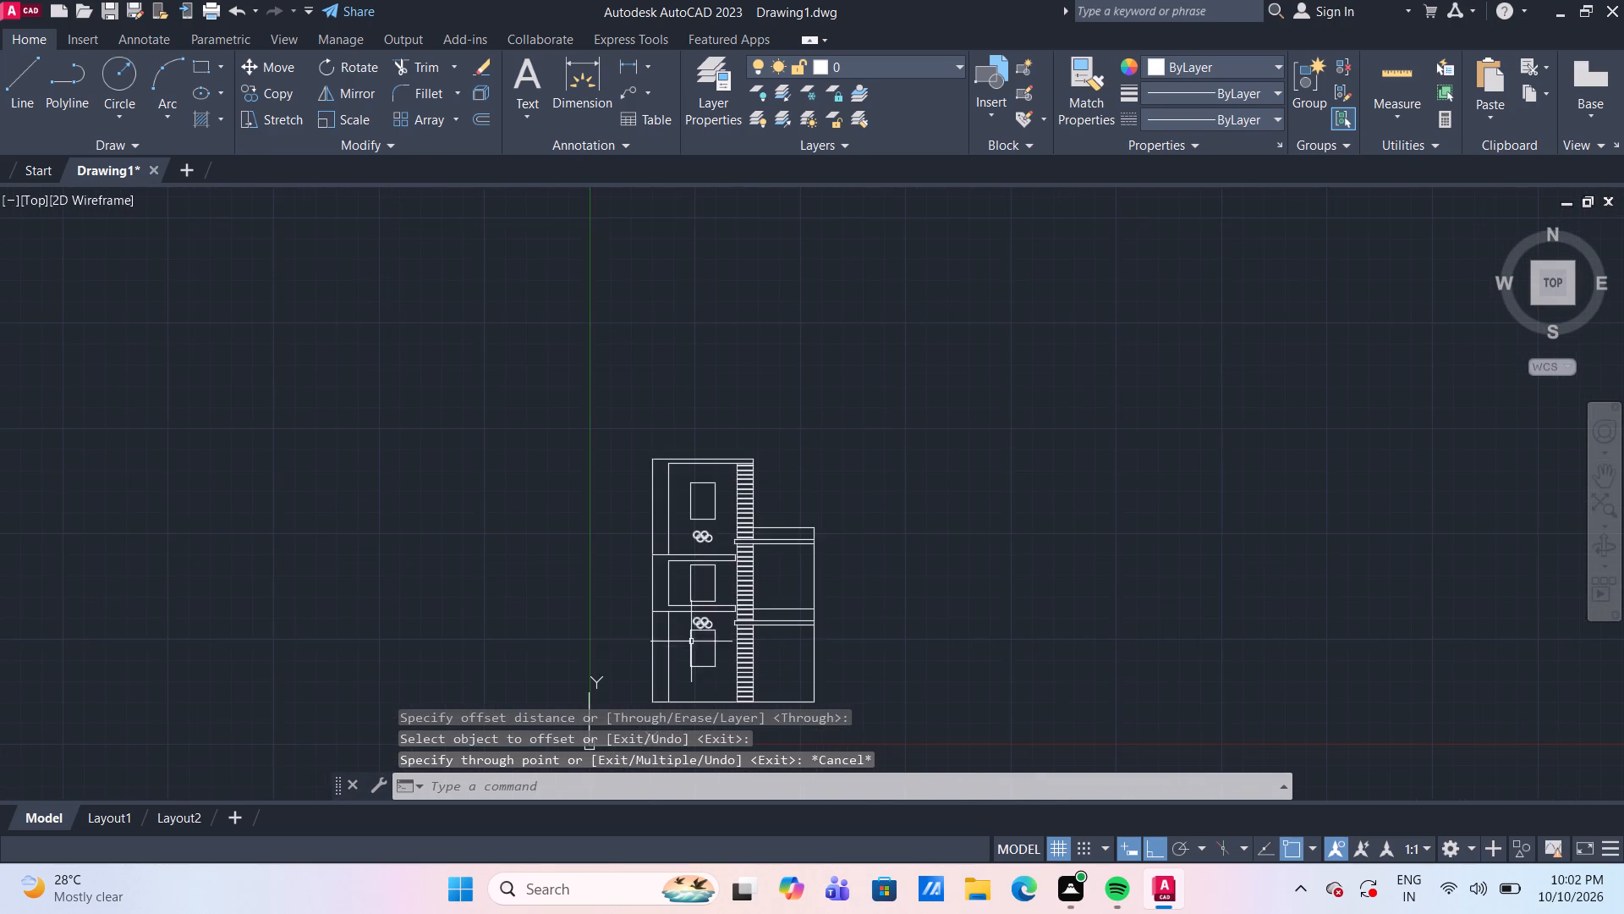
scroll(700, 656, "up", 1)
middle_click_drag(700, 648, 700, 493)
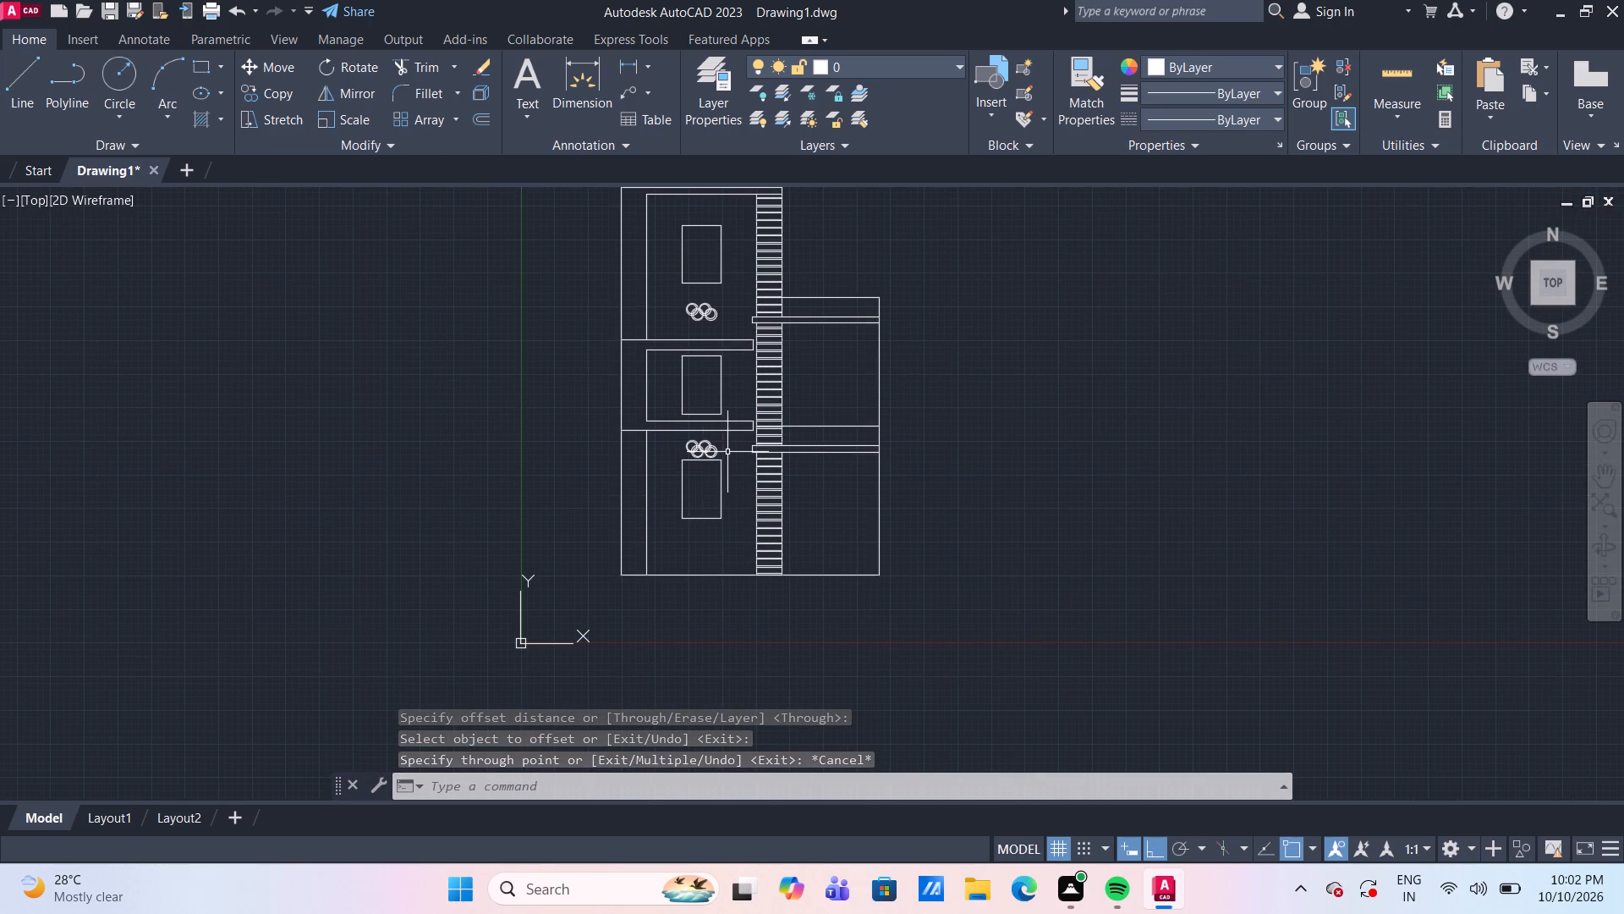
scroll(727, 452, "up", 1)
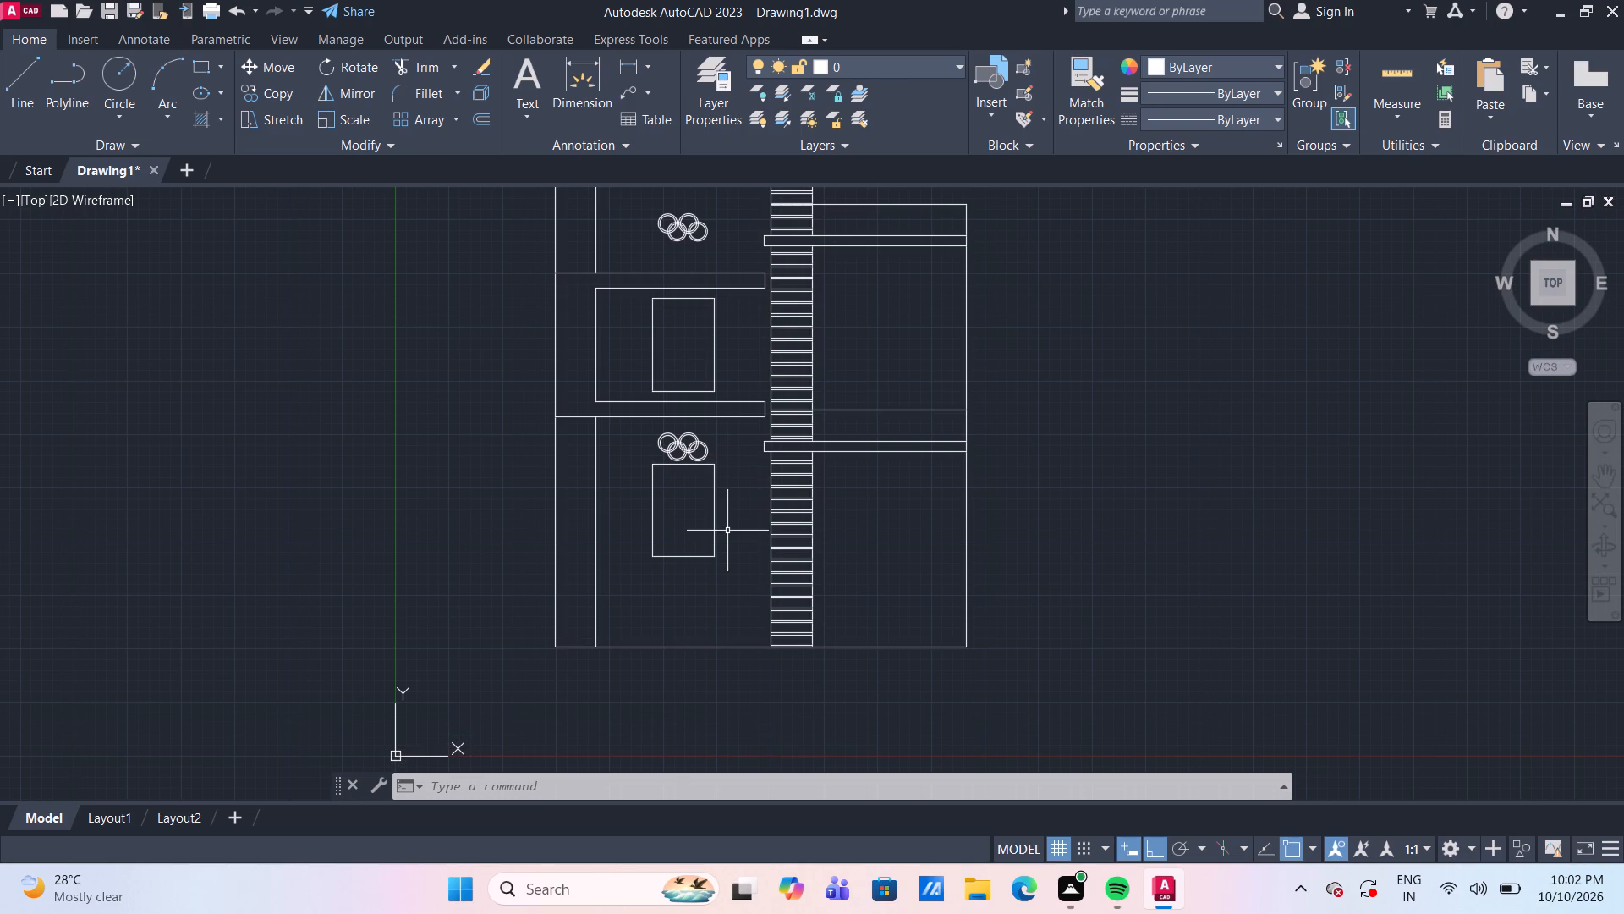
scroll(727, 531, "down", 2)
scroll(727, 531, "up", 2)
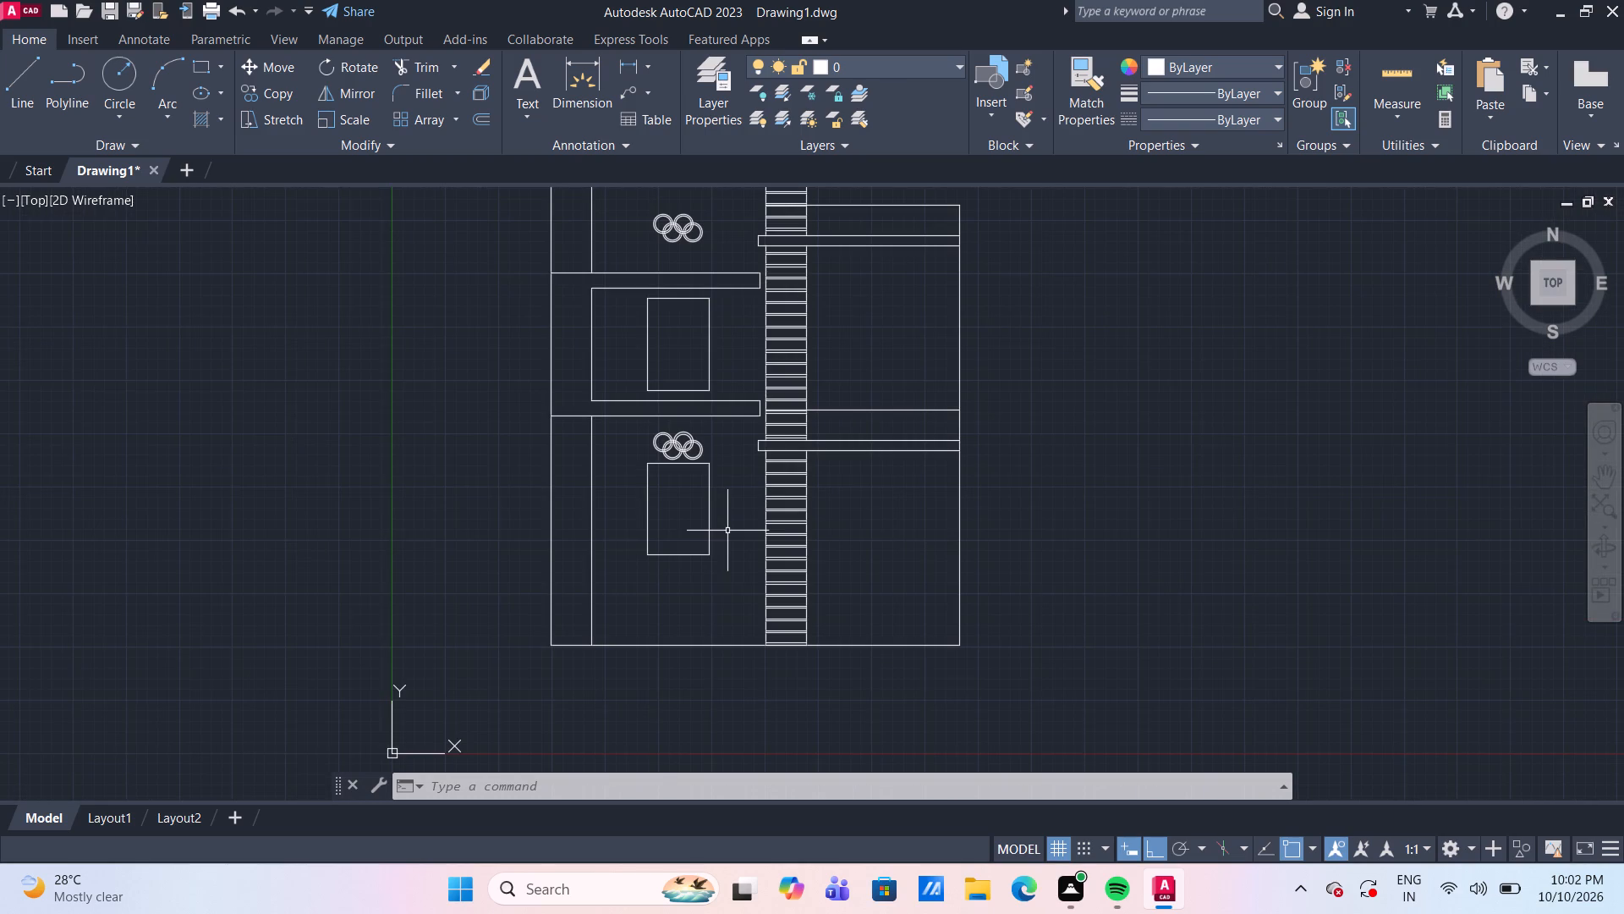
scroll(678, 488, "up", 1)
scroll(683, 520, "down", 1)
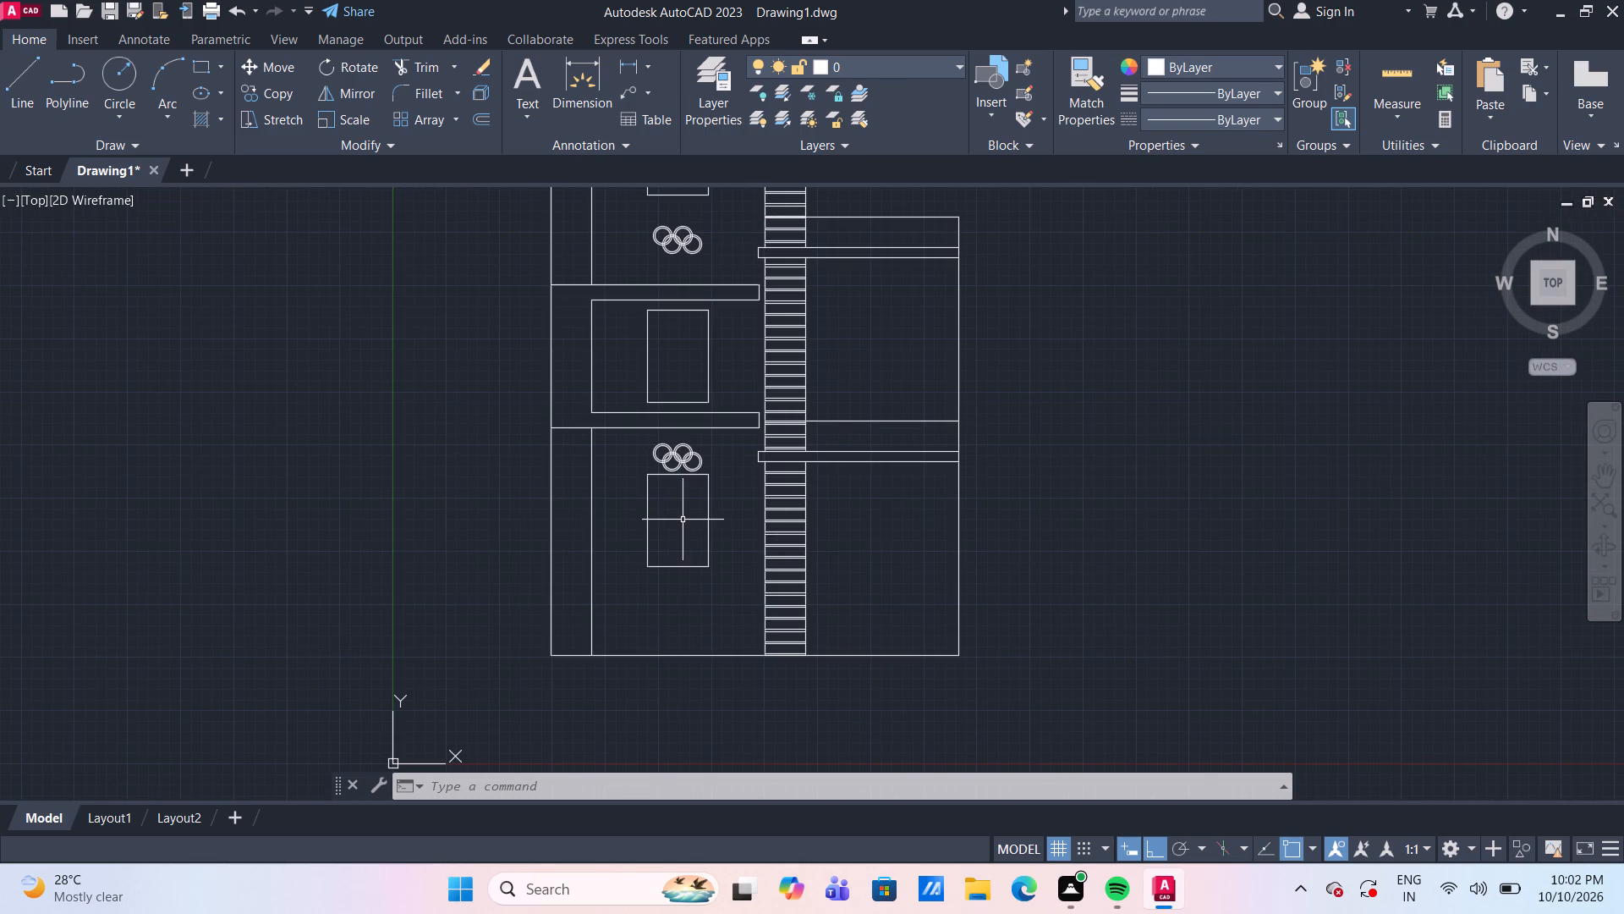
middle_click_drag(704, 267, 689, 366)
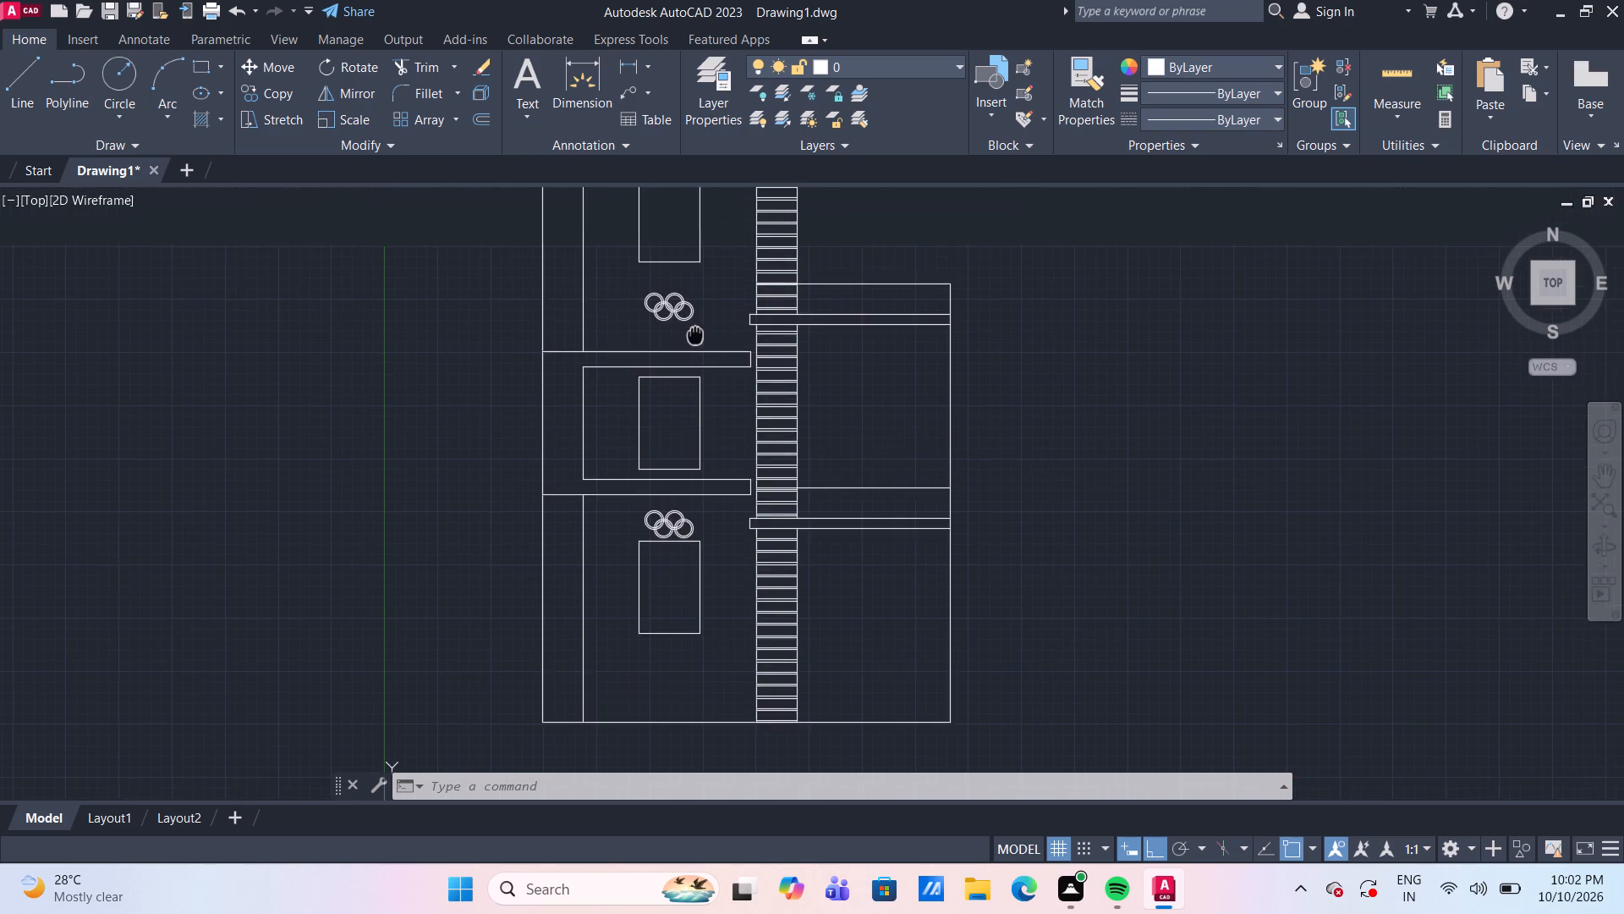
middle_click_drag(689, 366, 708, 466)
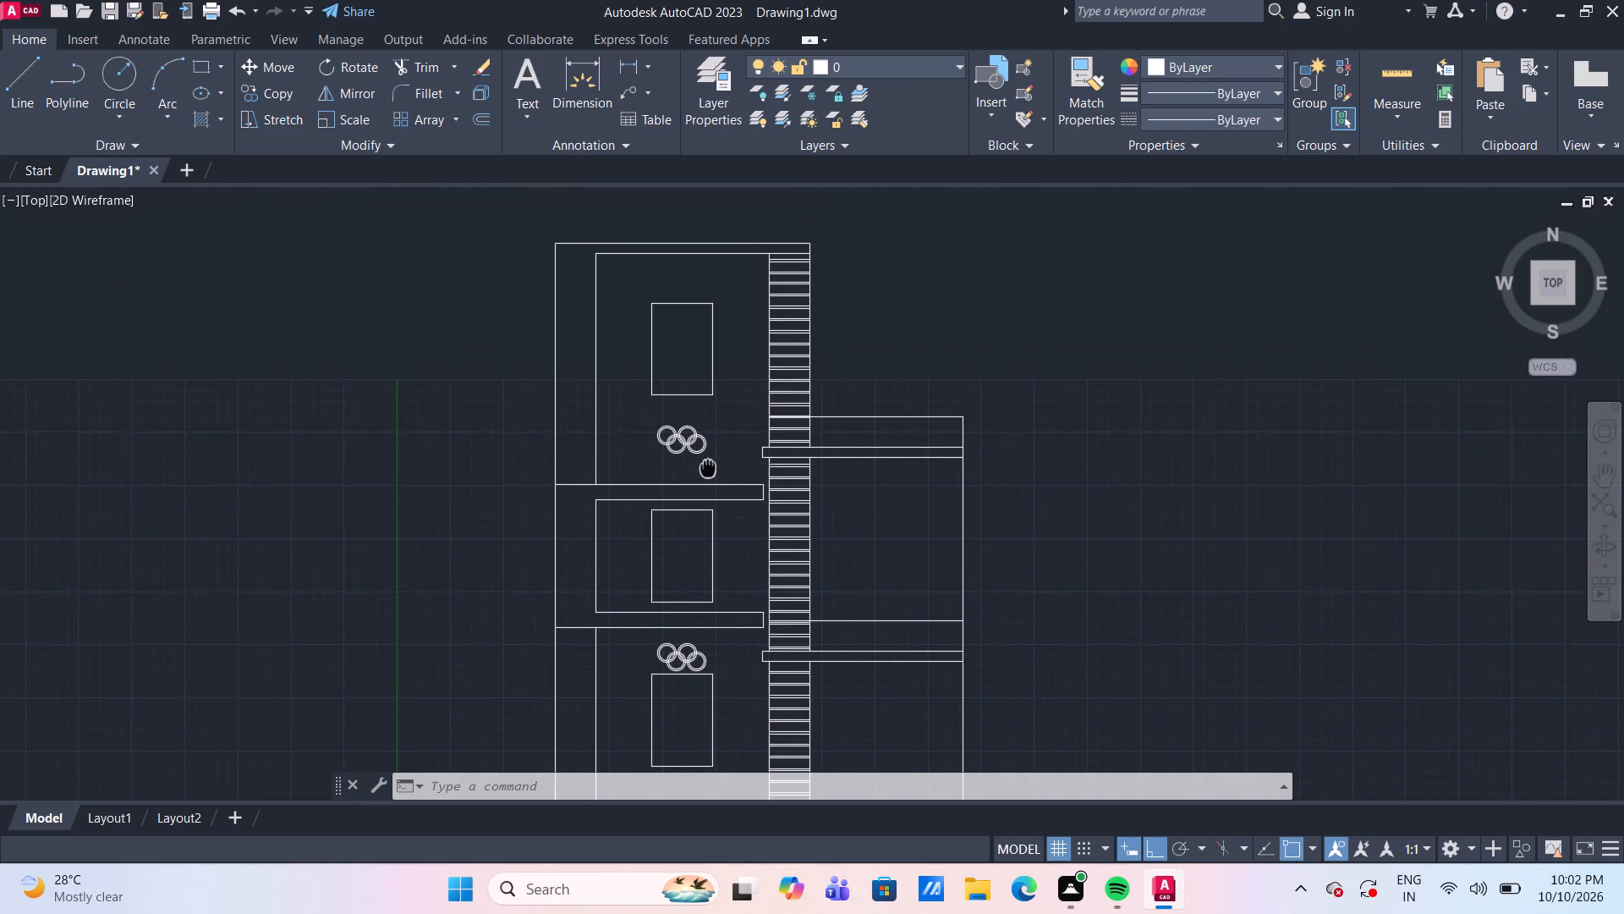
middle_click_drag(708, 466, 707, 467)
middle_click(707, 467)
middle_click(707, 467)
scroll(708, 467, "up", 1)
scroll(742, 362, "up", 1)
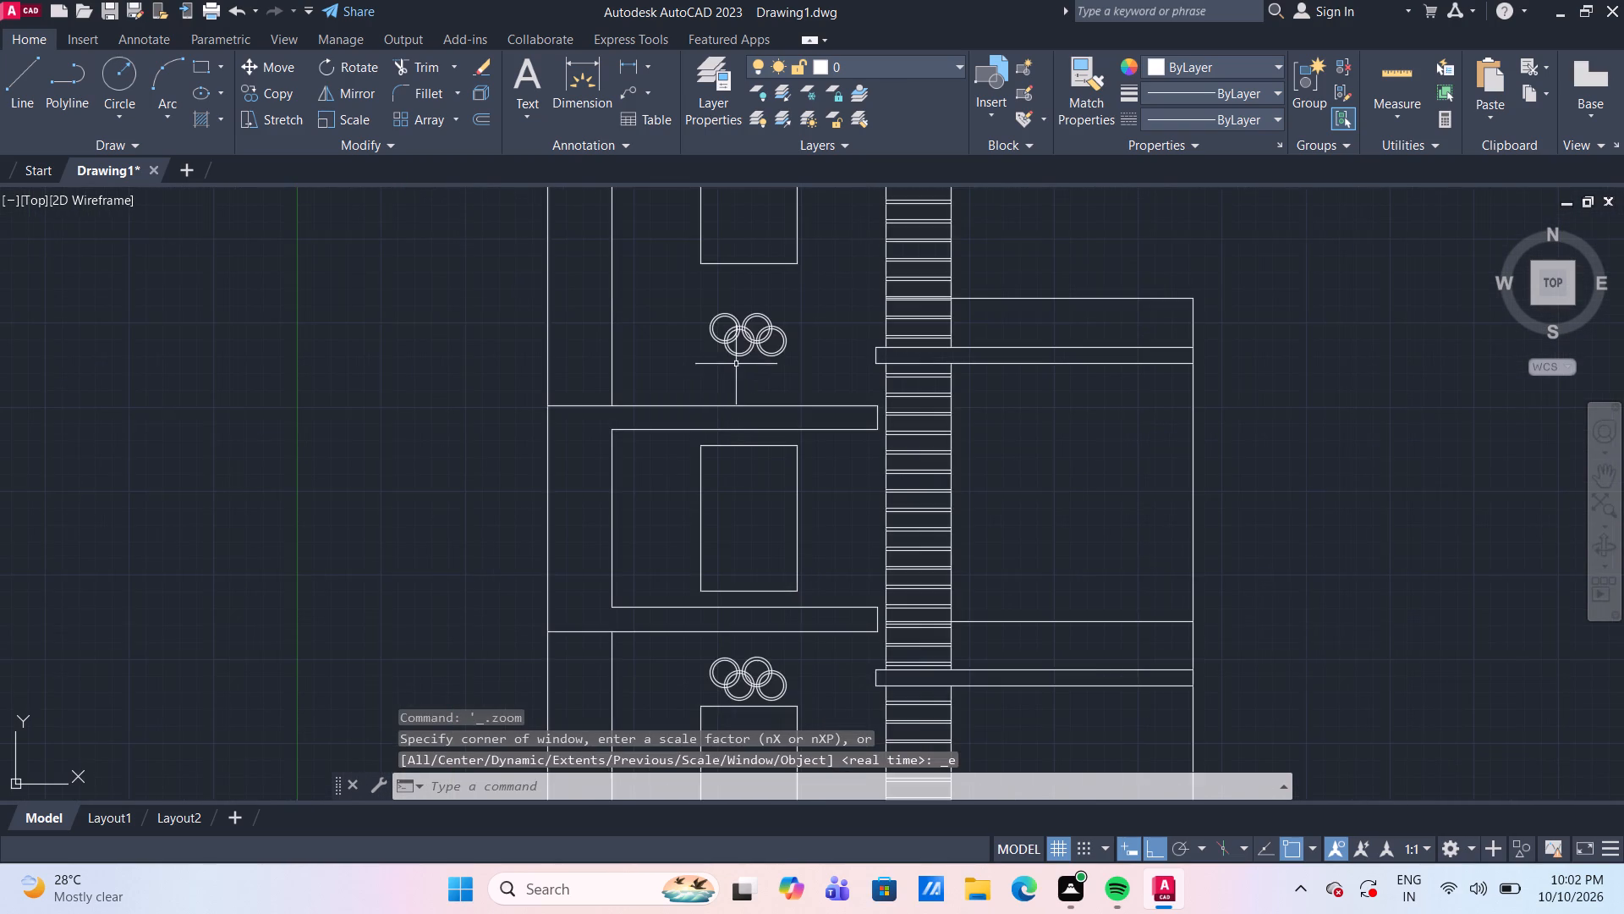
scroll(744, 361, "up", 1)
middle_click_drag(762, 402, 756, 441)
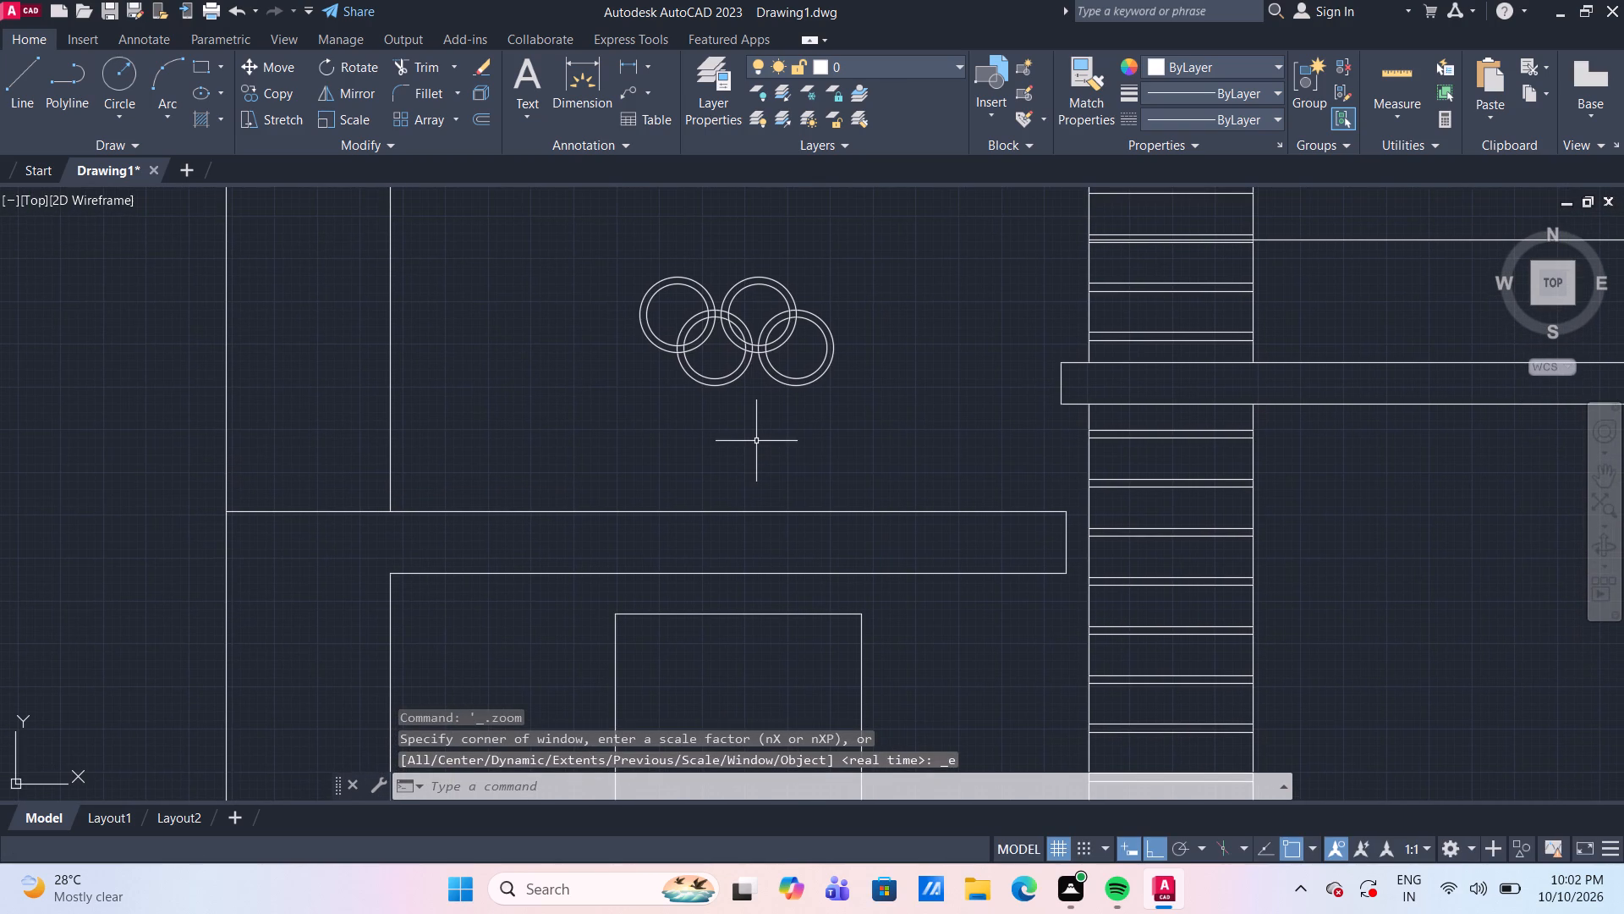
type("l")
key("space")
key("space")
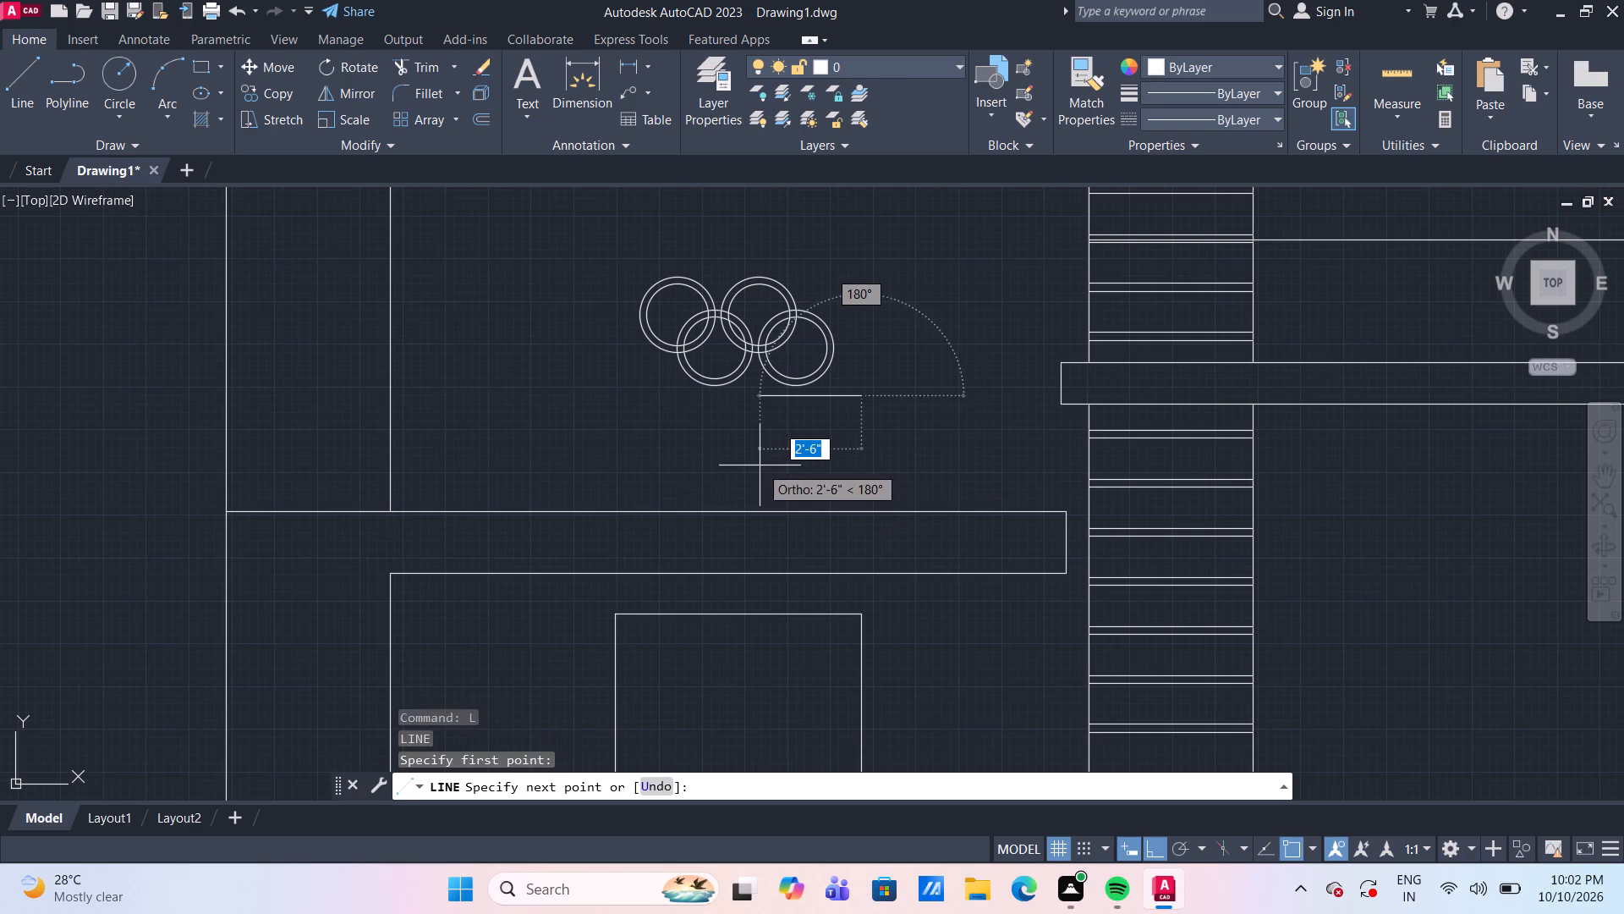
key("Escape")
Draw a 2'6" vertical guide line up from the upper band's top edge, ending in a short horizontal line beneath the ring cluster.
type("l")
key("space")
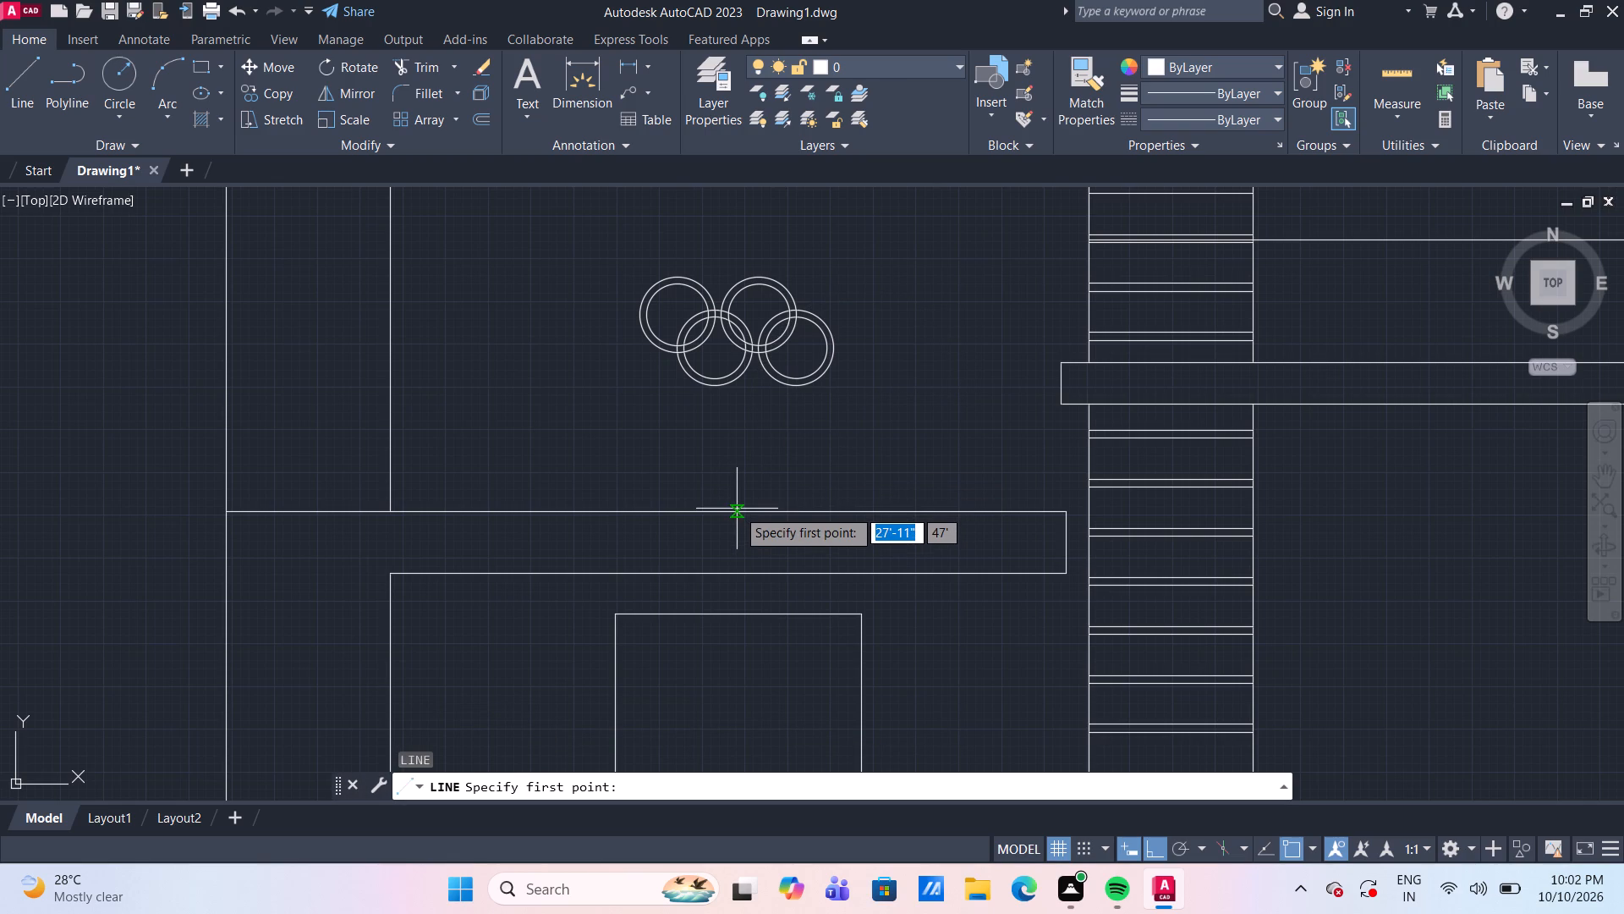
left_click_drag(736, 515, 739, 496)
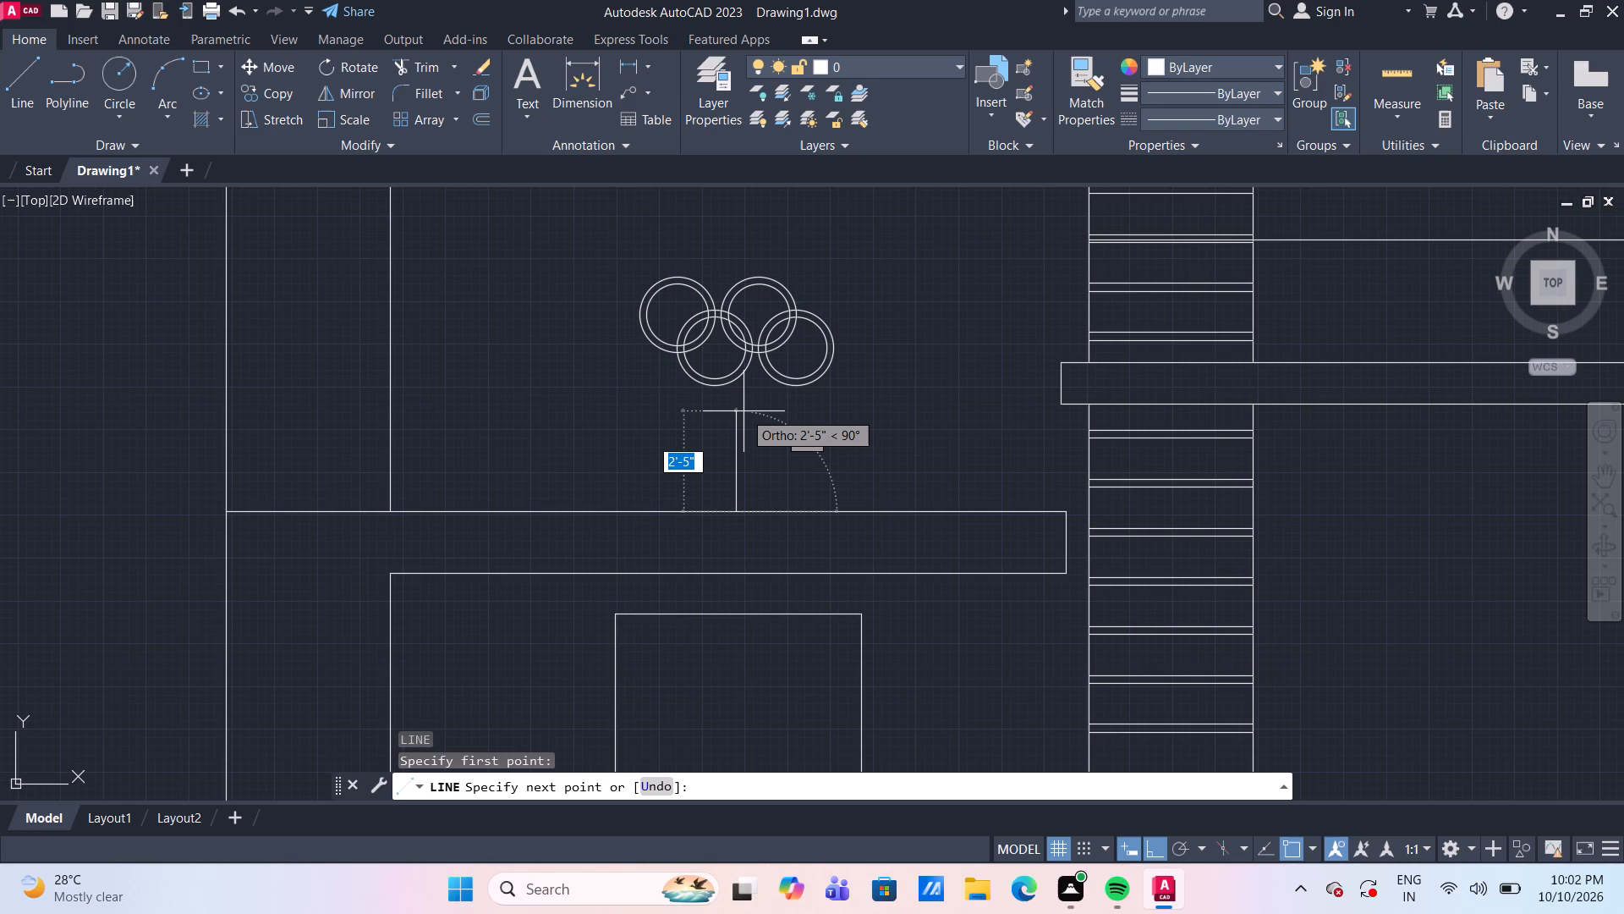
type("2'")
key("6")
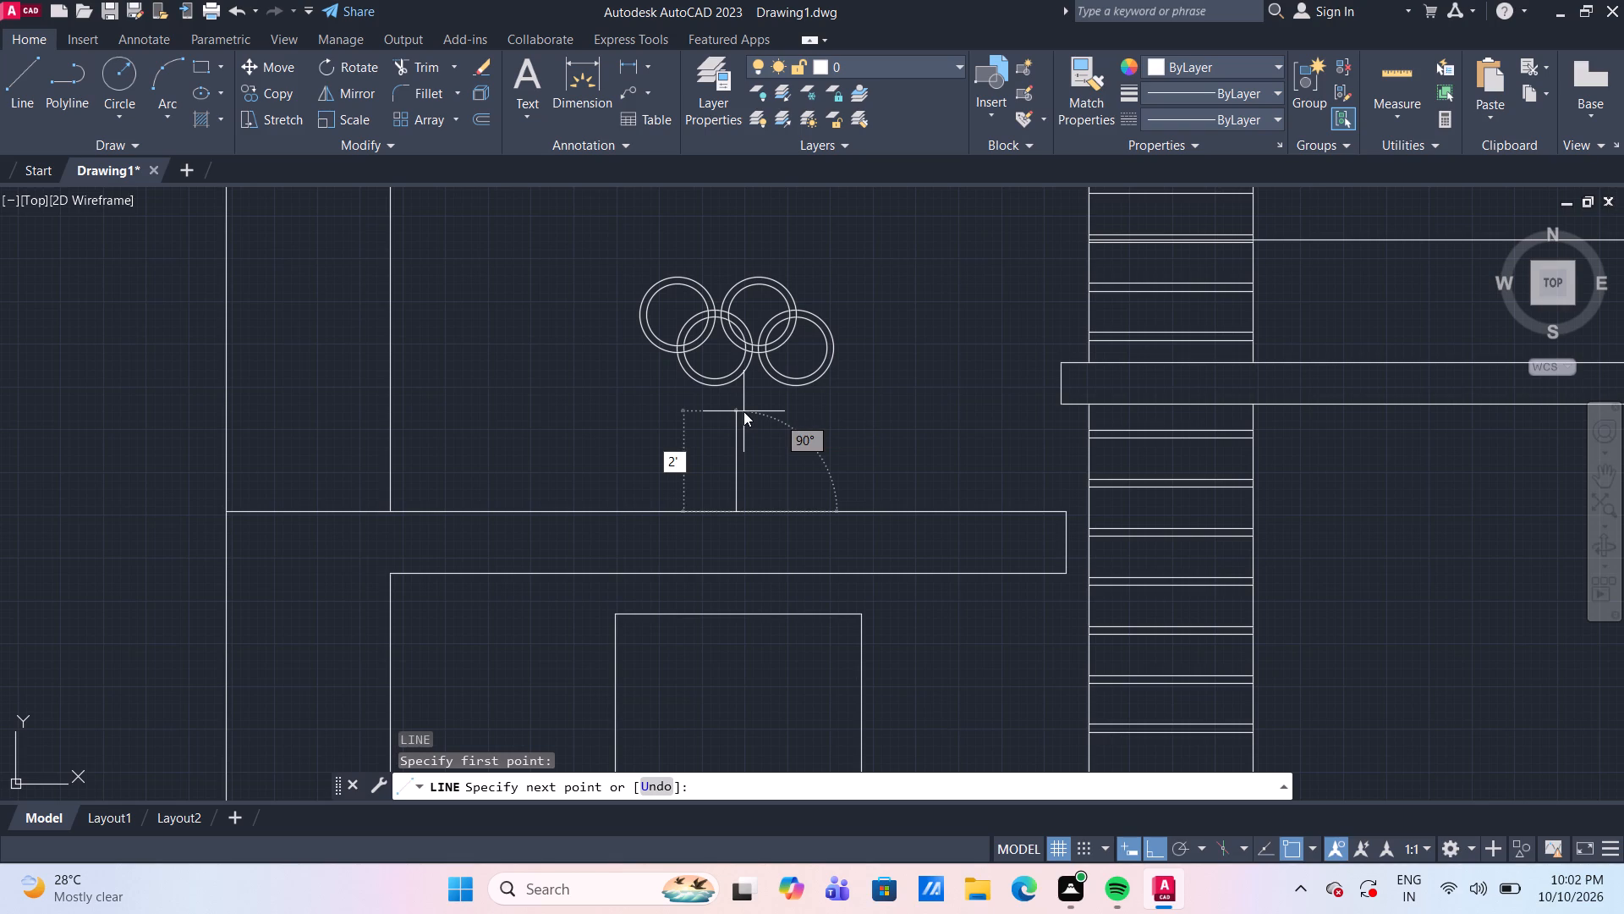
key("shift+quotedbl")
key("Return")
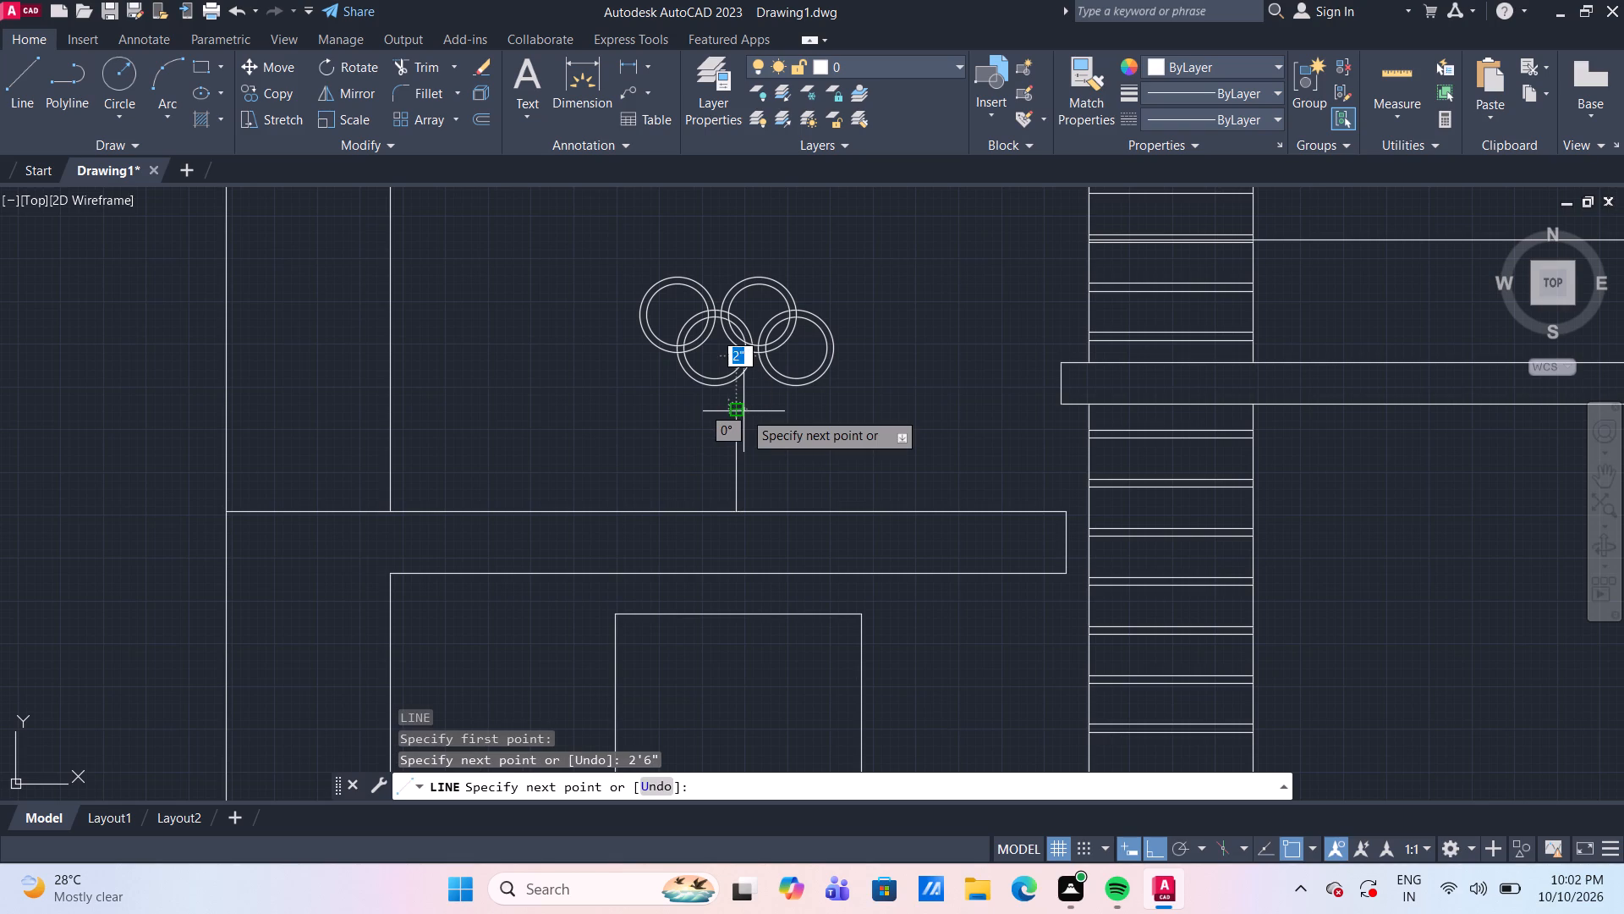
left_click(639, 410)
key("Escape")
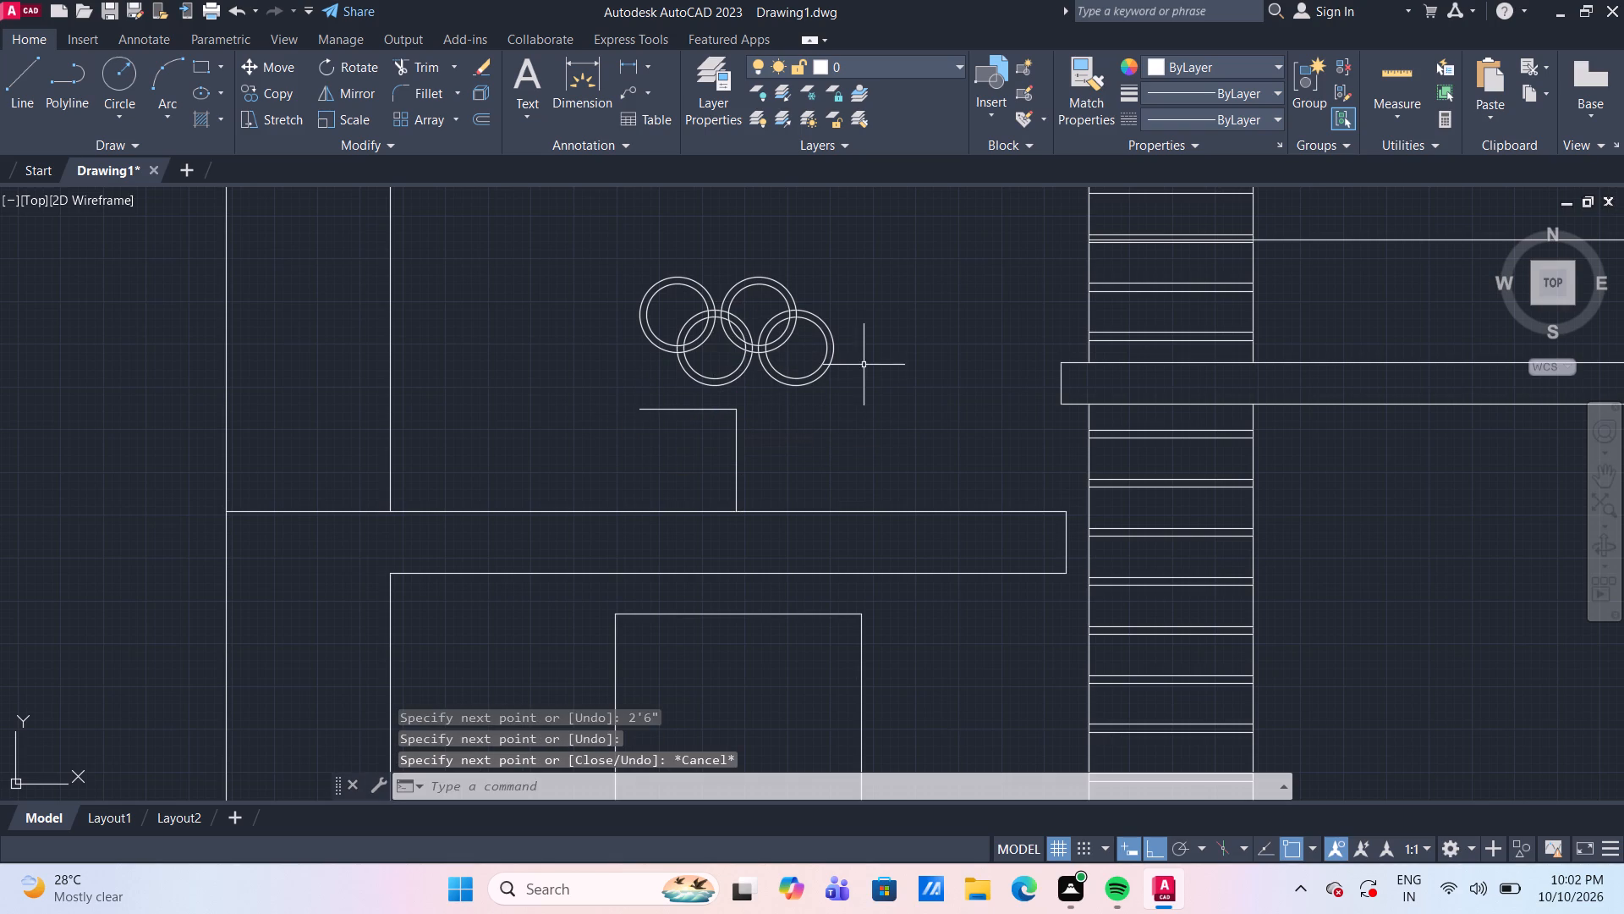
Move the upper ring cluster straight down about 7" so its lower ring rests on the short horizontal guide line.
left_click_drag(864, 365, 838, 349)
left_click(747, 314)
type("m")
key("space")
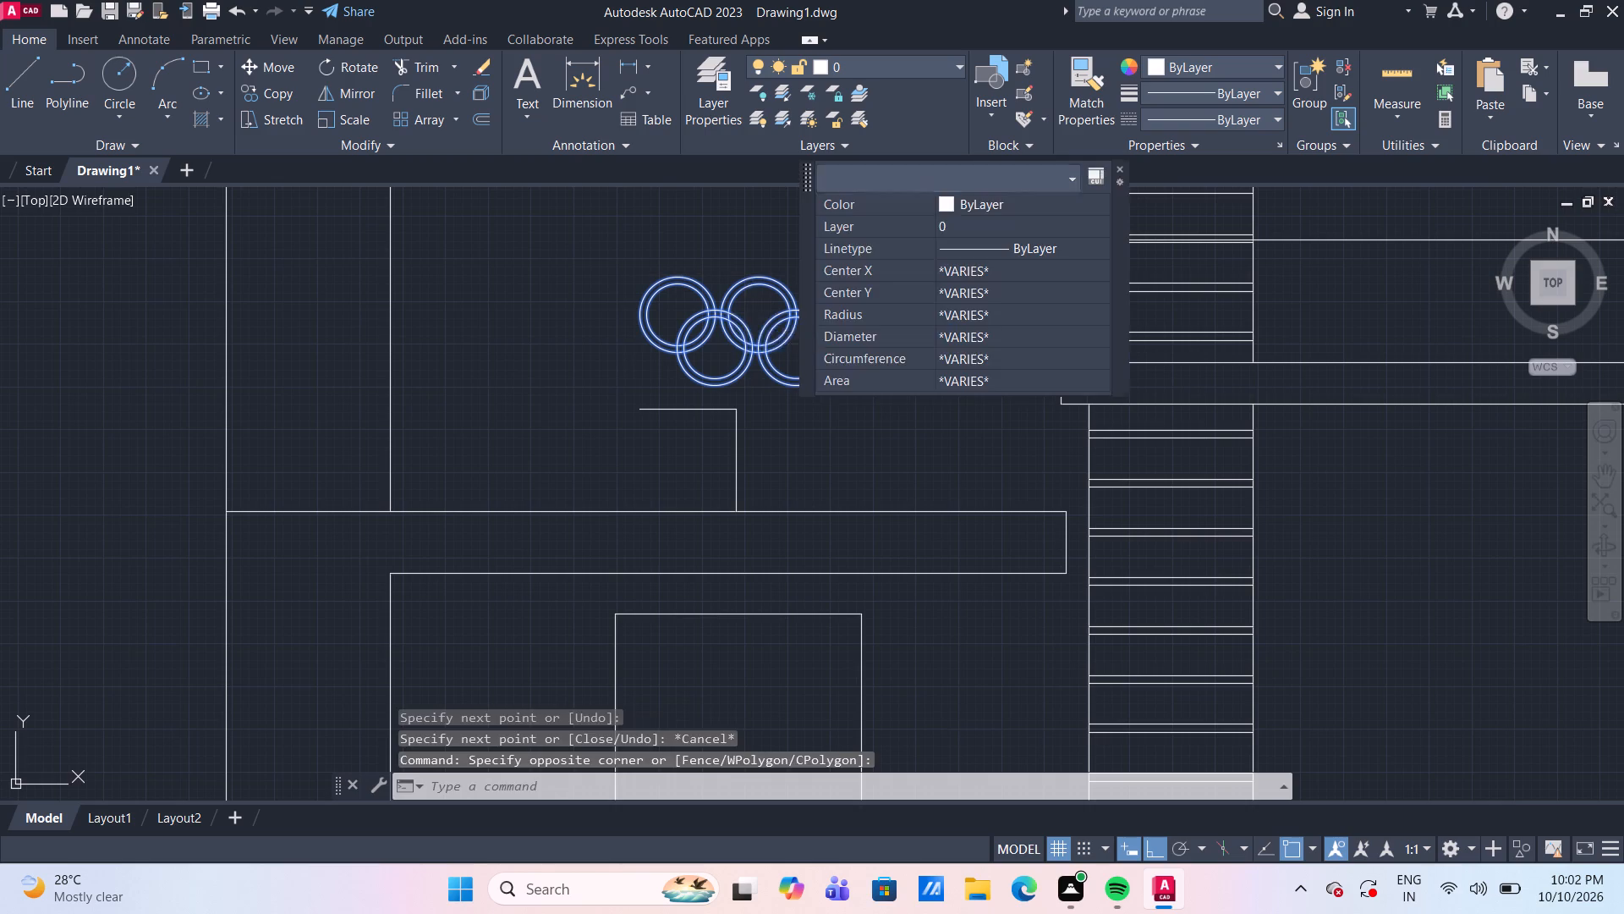
scroll(716, 388, "up", 2)
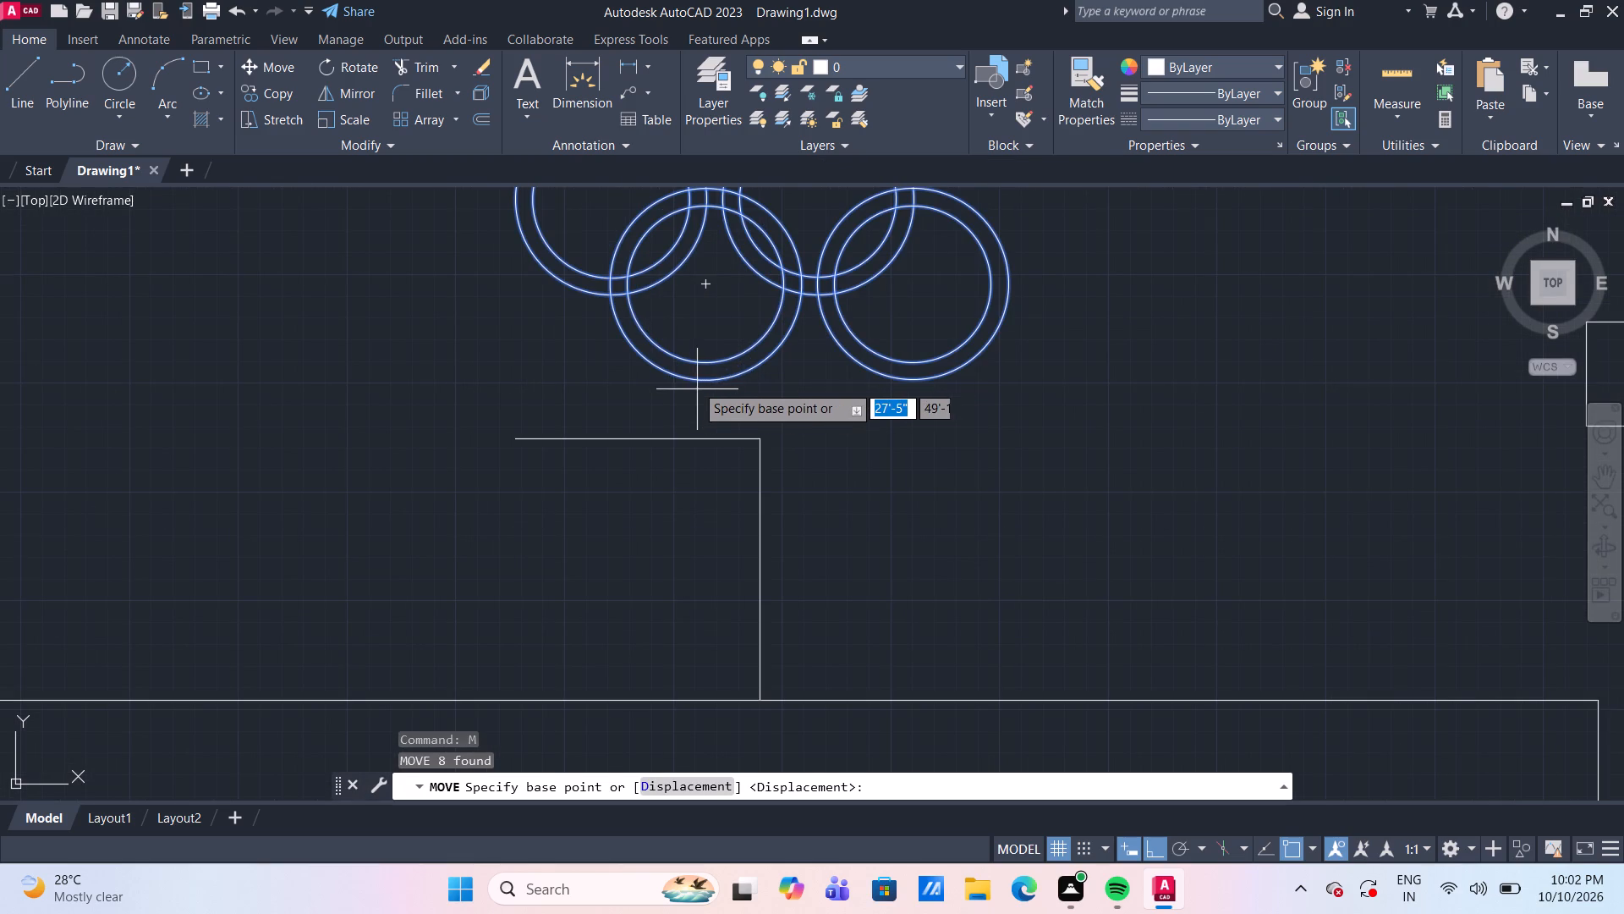
left_click(707, 380)
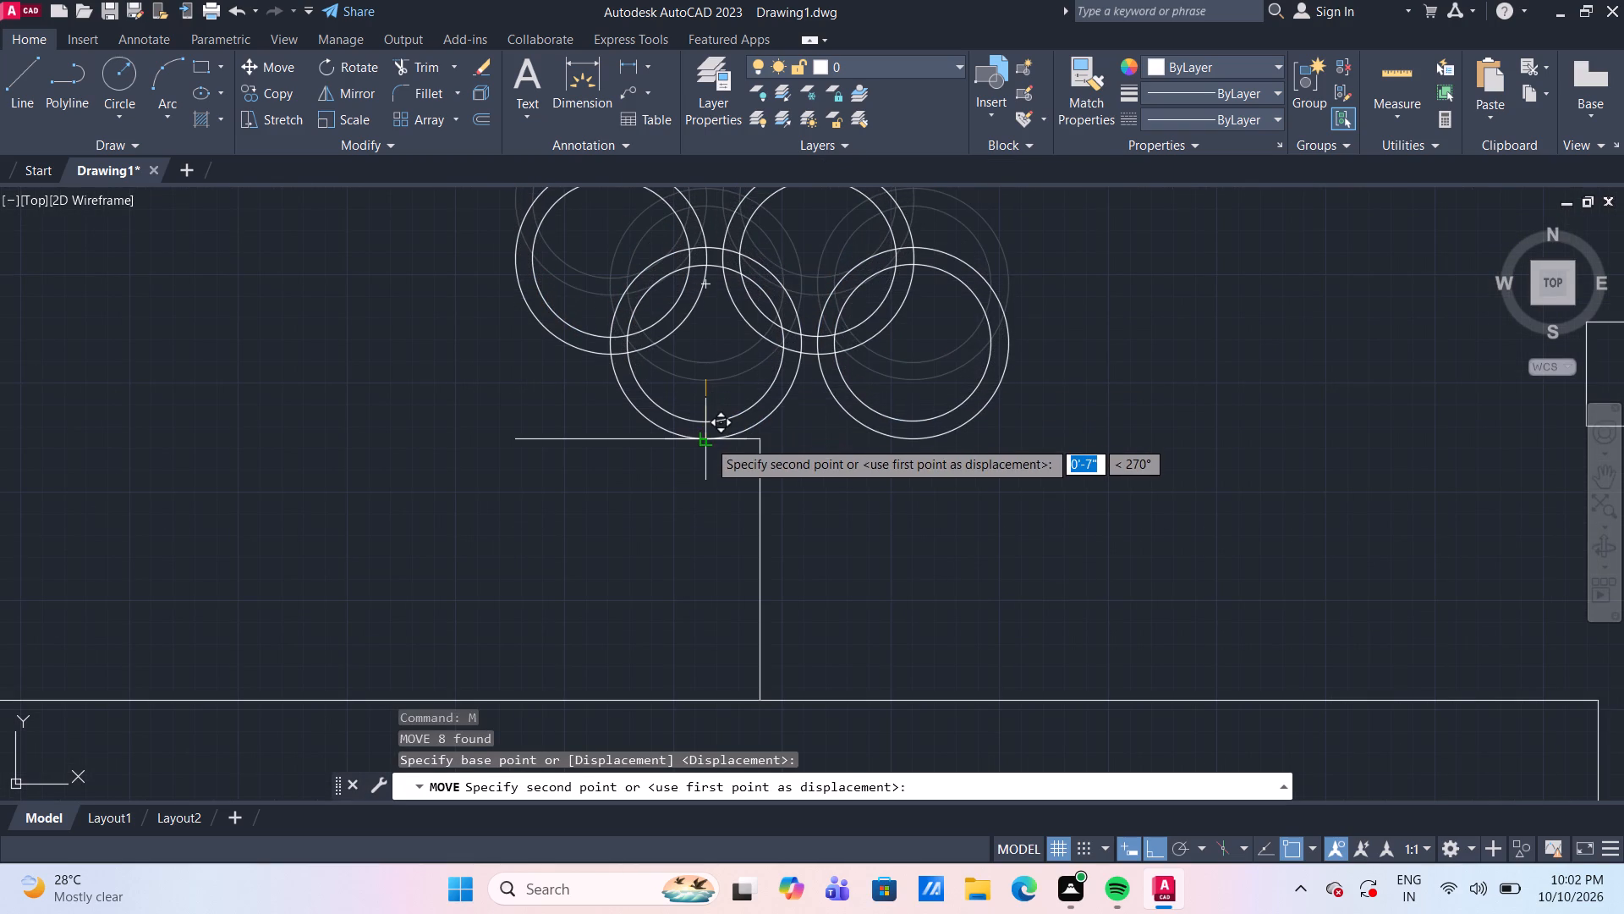
left_click(708, 440)
scroll(828, 453, "down", 3)
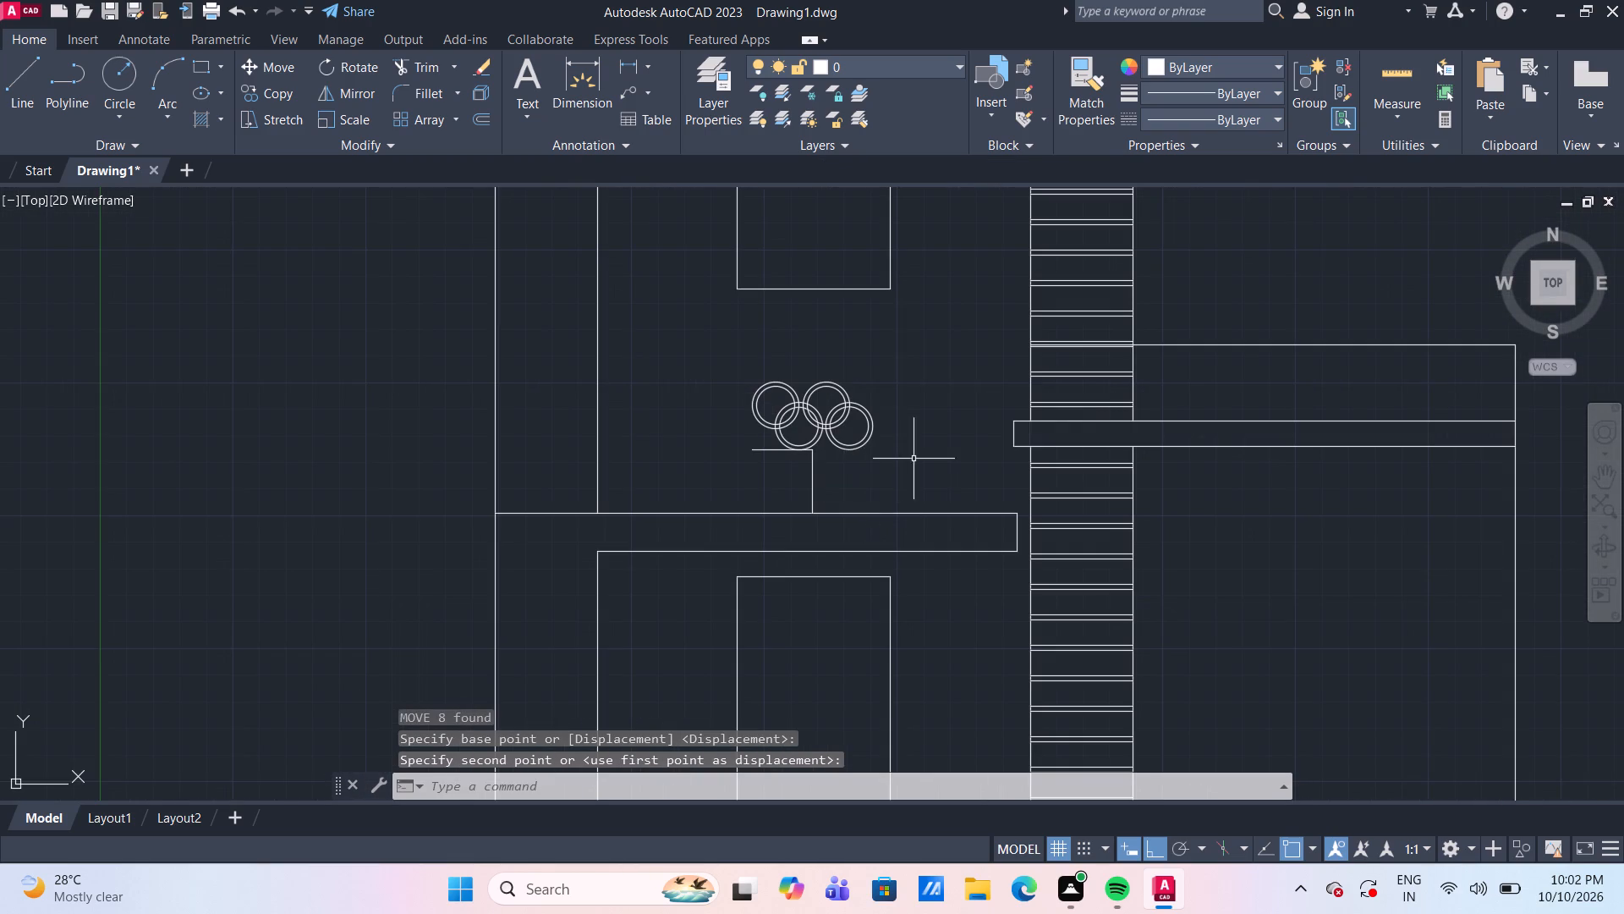
Draw a 2'6" vertical guide line straight up from the top of the upper cluster's second raised ring.
scroll(877, 350, "up", 2)
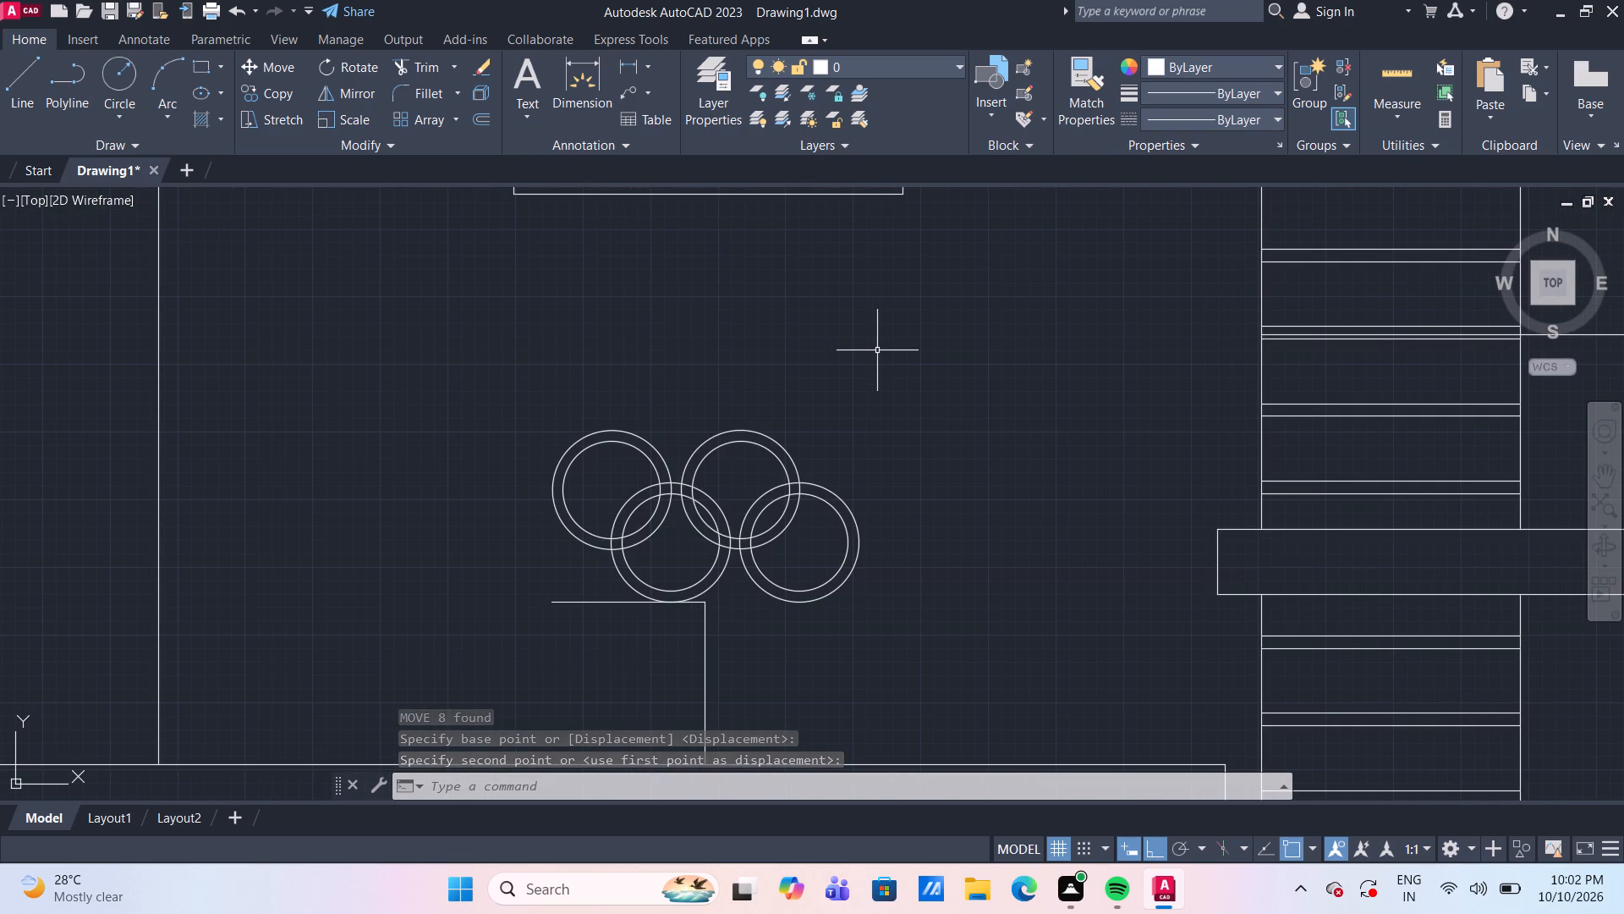
middle_click_drag(874, 354, 863, 380)
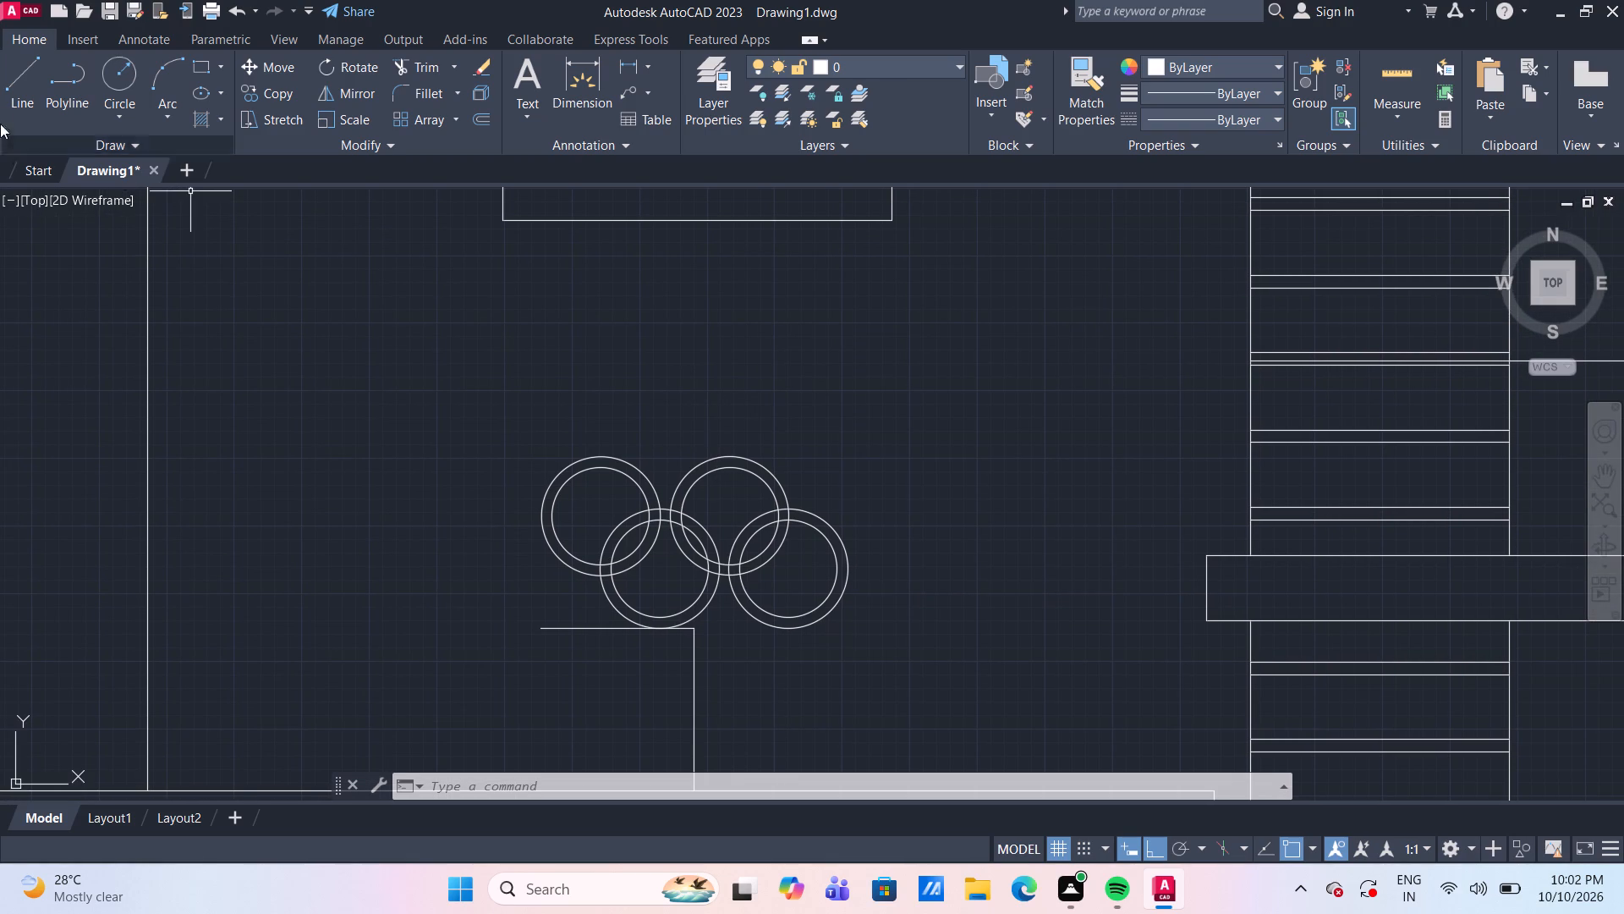
left_click(14, 80)
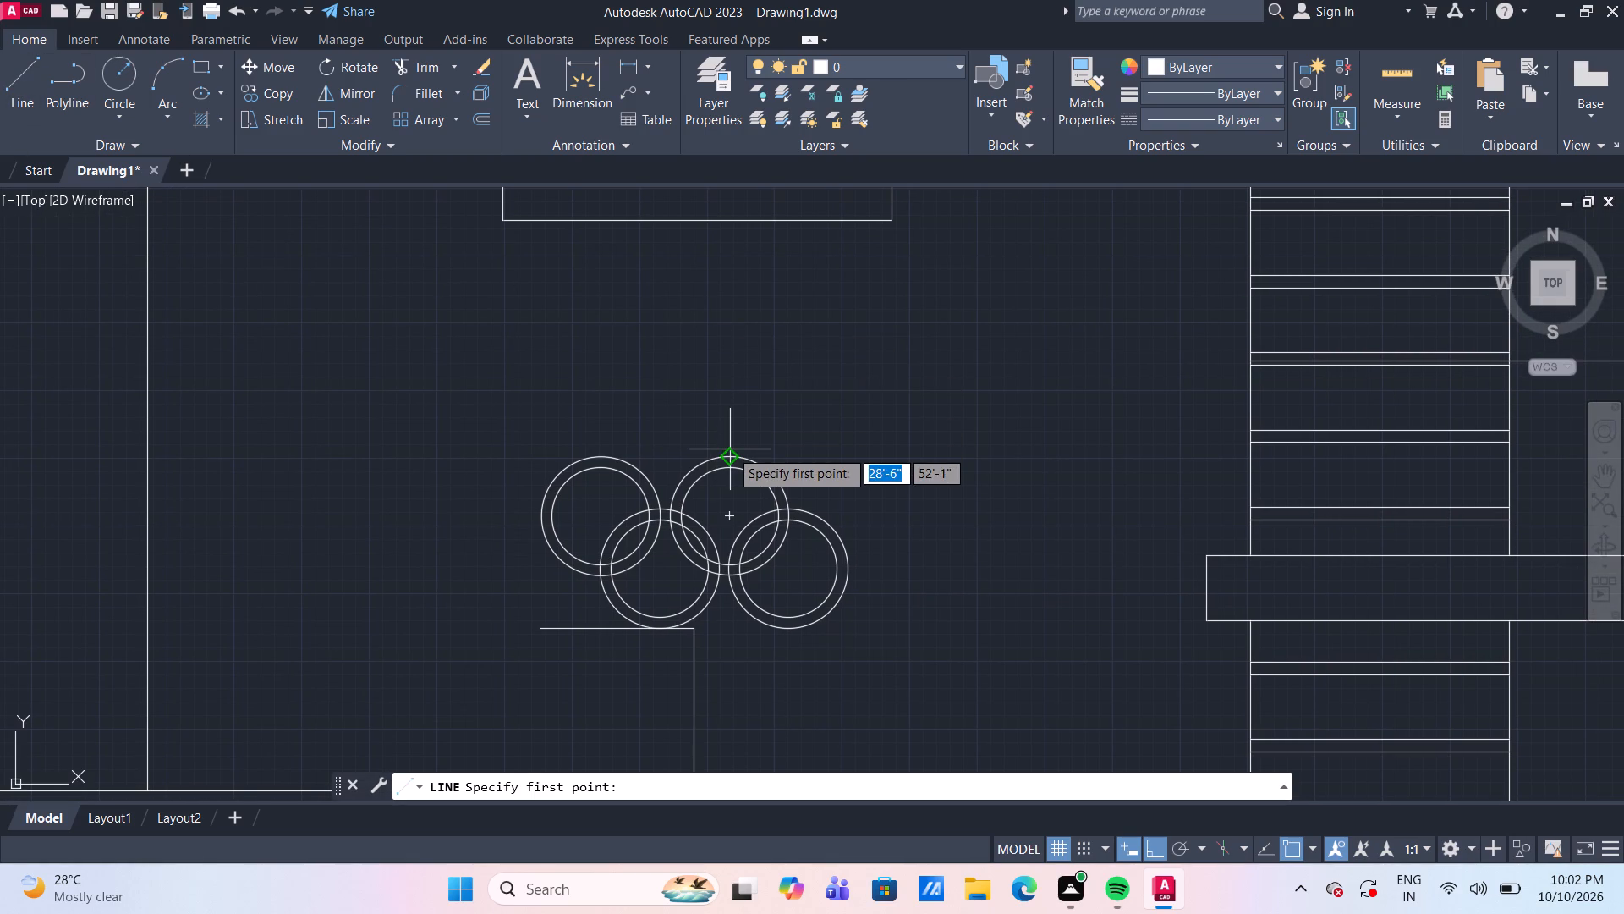
left_click_drag(729, 459, 727, 448)
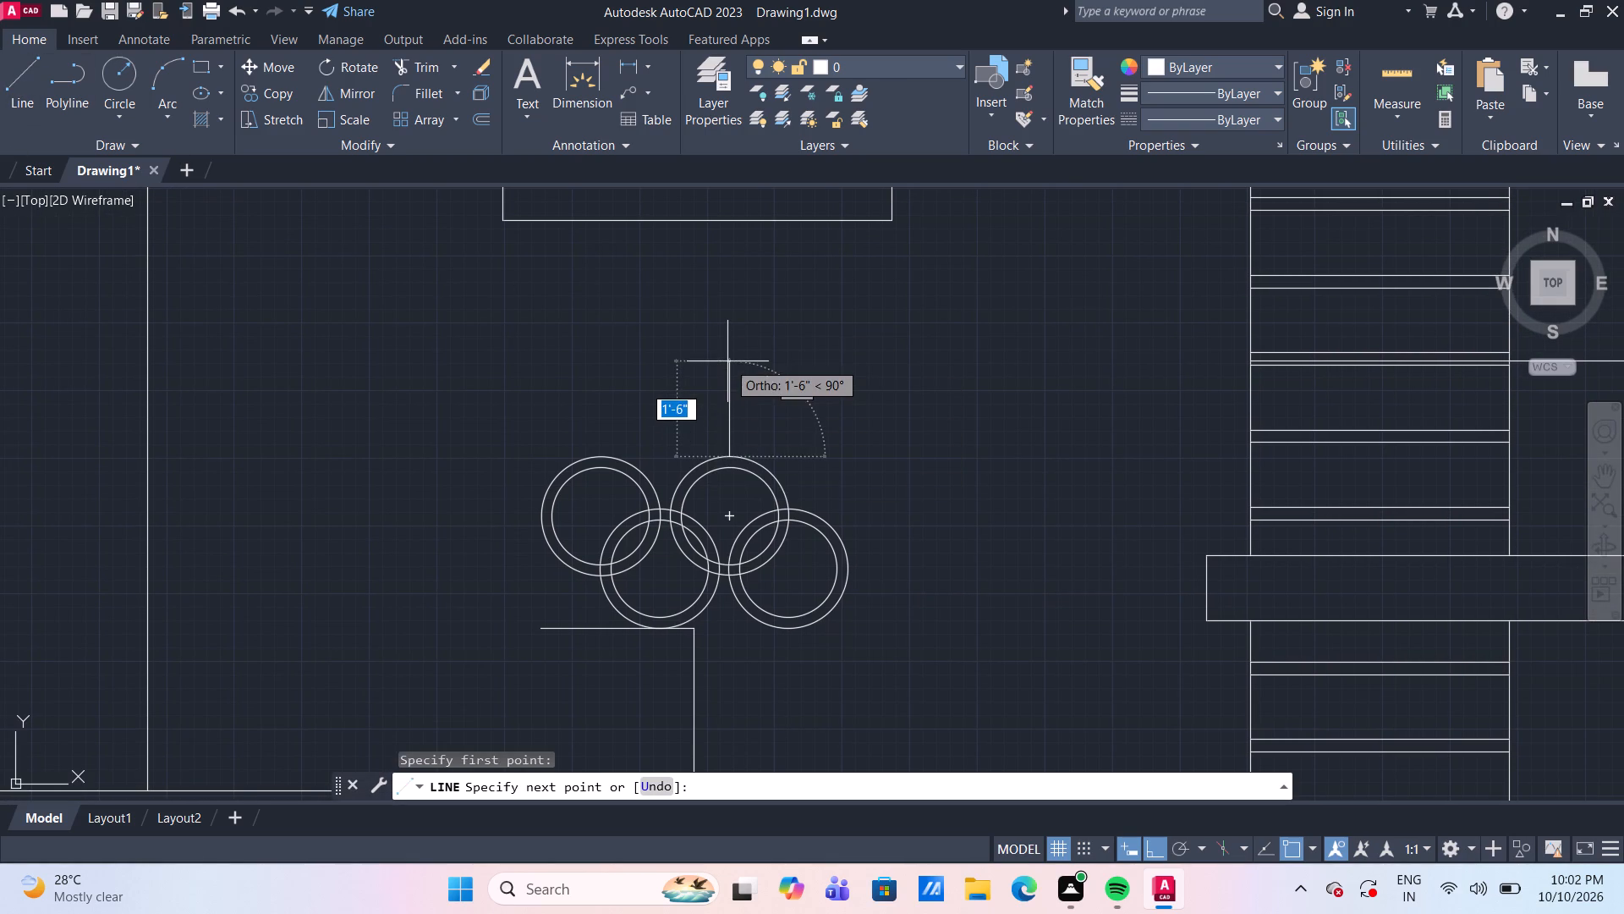
scroll(727, 361, "down", 2)
scroll(727, 361, "up", 2)
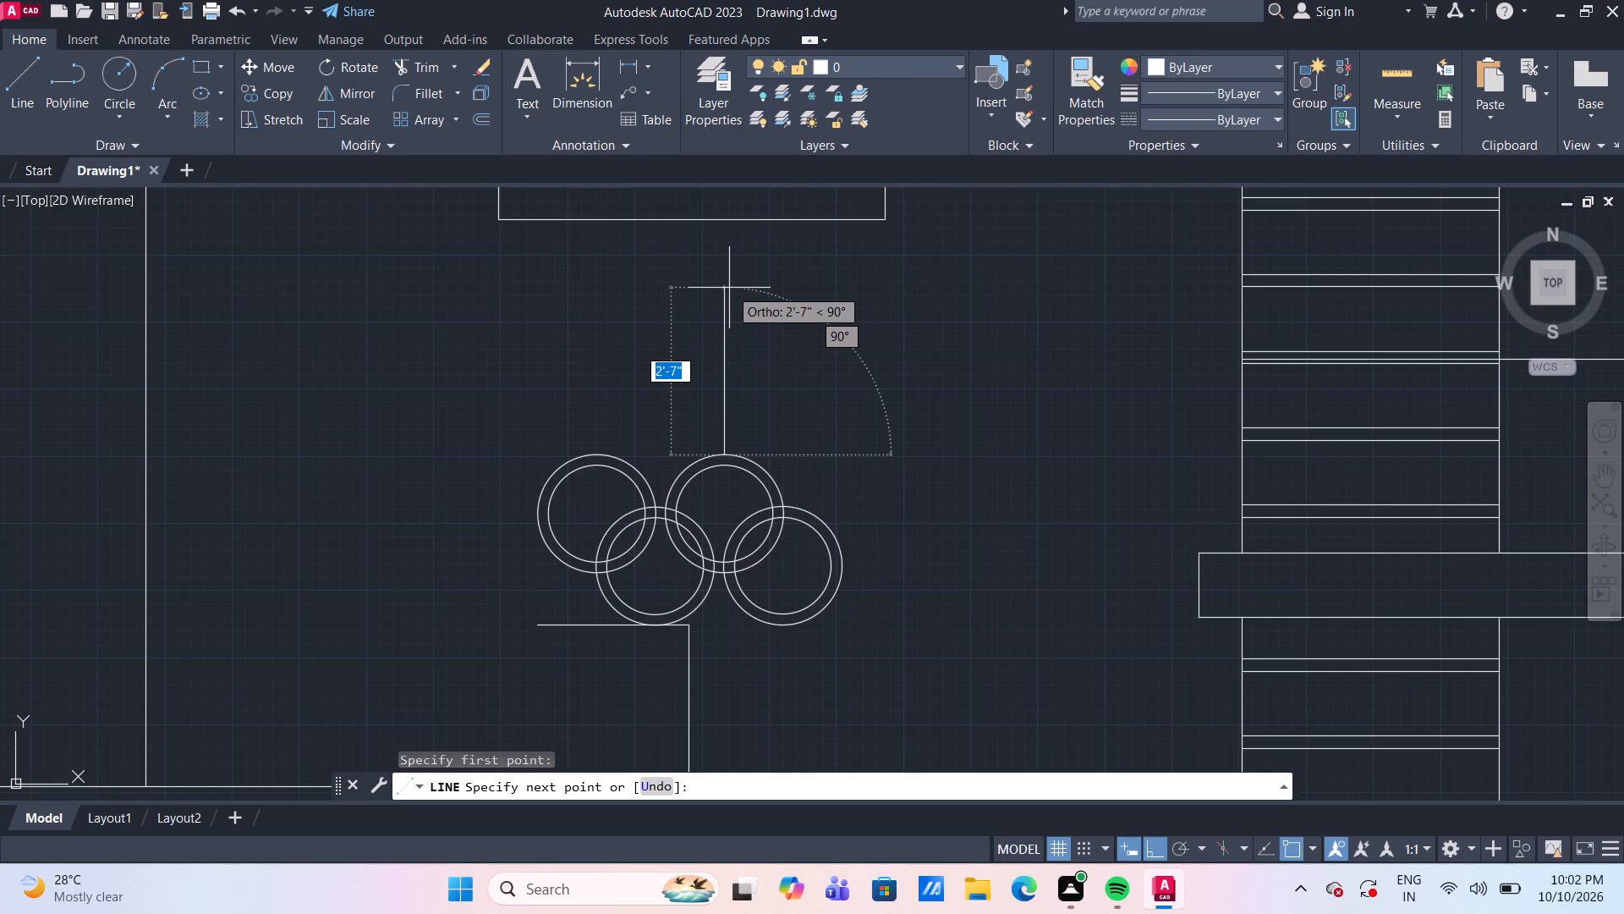
type("2'6\"")
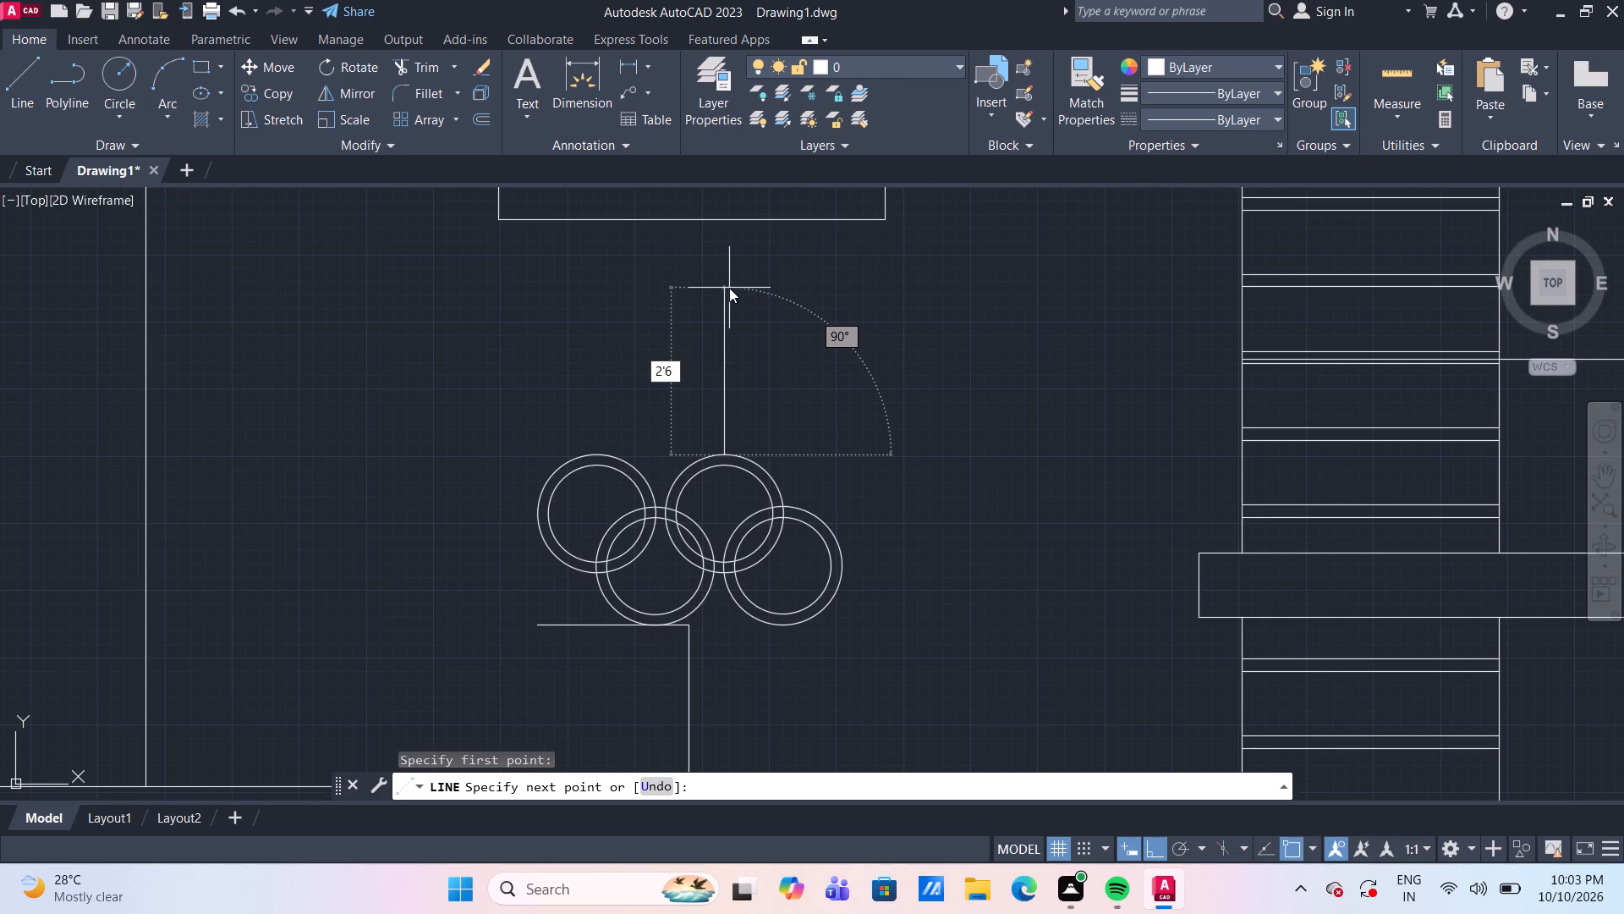
key("Return")
key("Return")
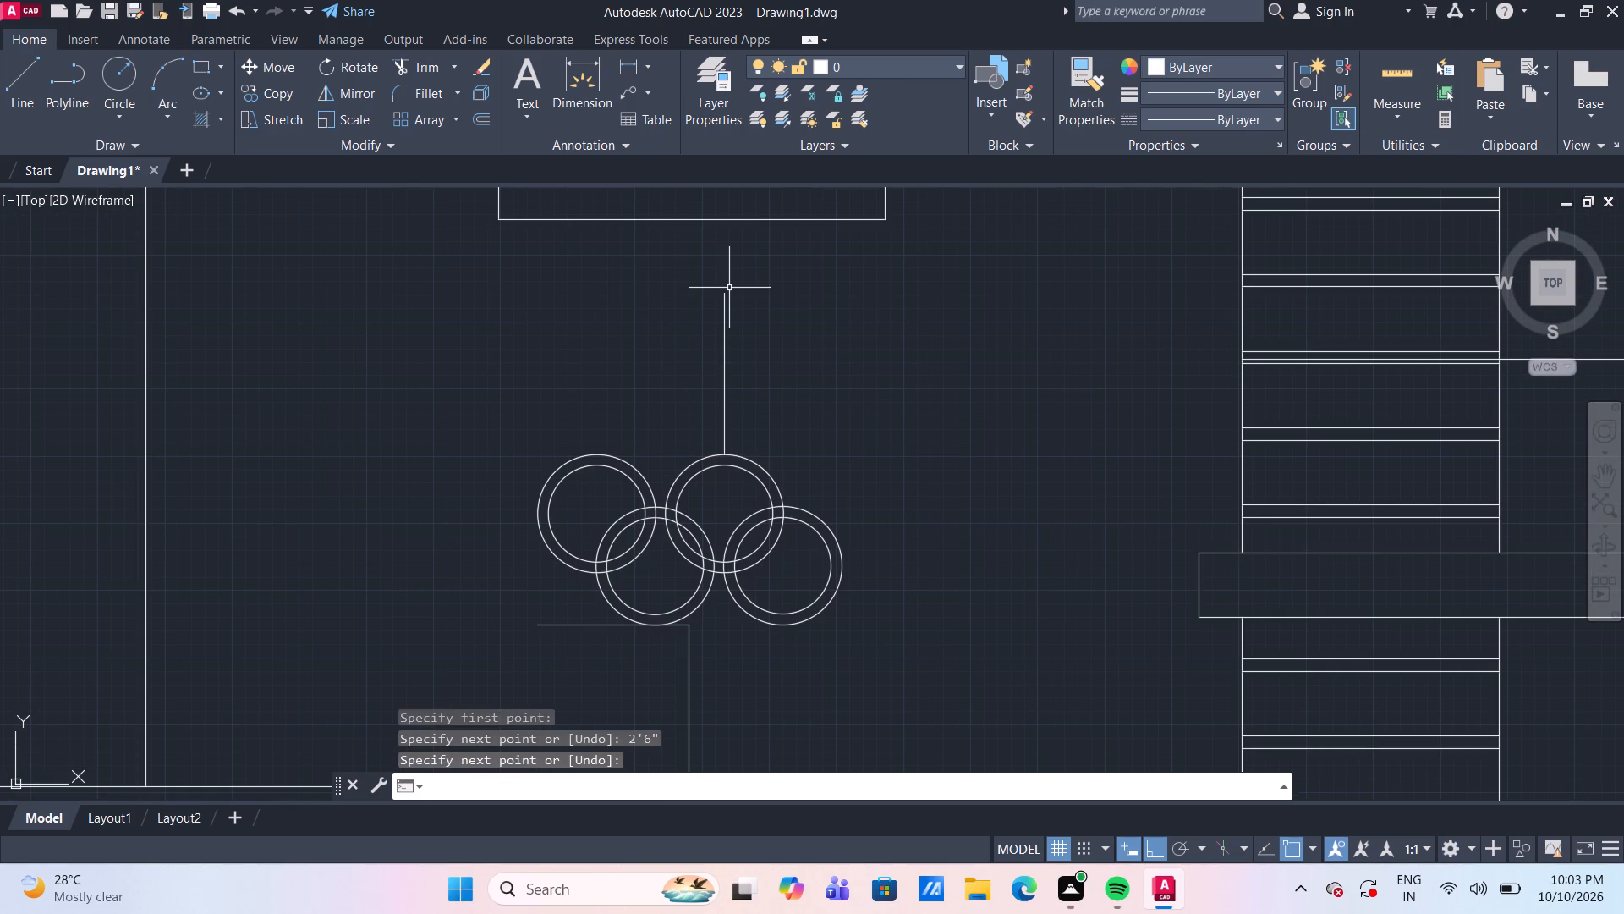
Move the top rectangle straight down so its bottom edge meets the upper end of the vertical guide line.
middle_click_drag(864, 240, 823, 417)
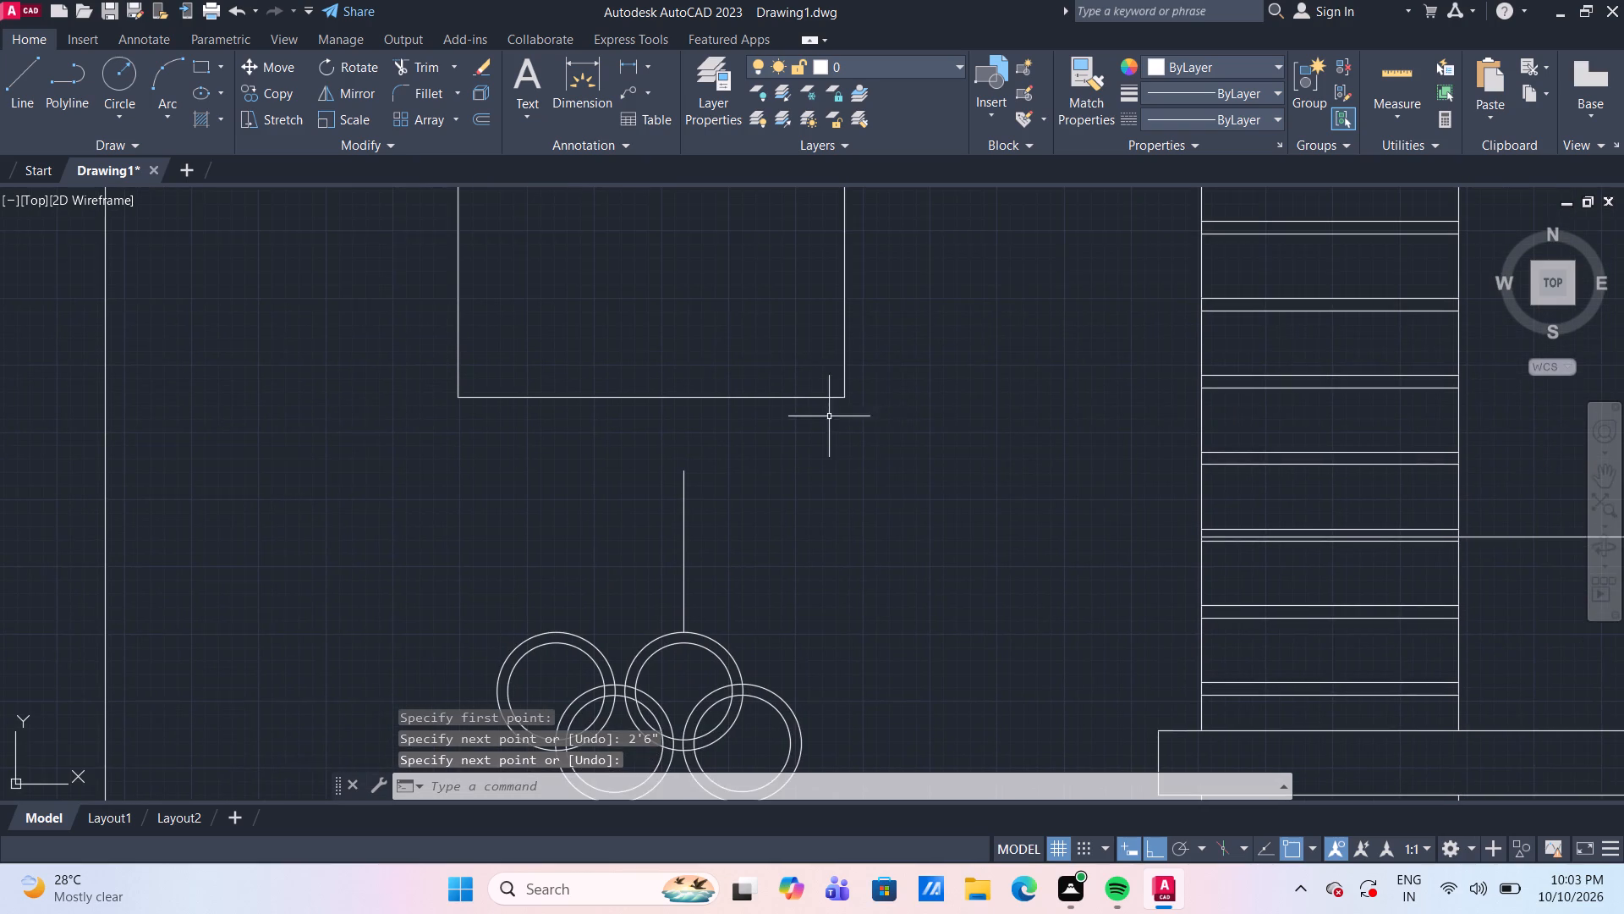
left_click_drag(877, 419, 859, 396)
left_click(803, 341)
type("m")
key("space")
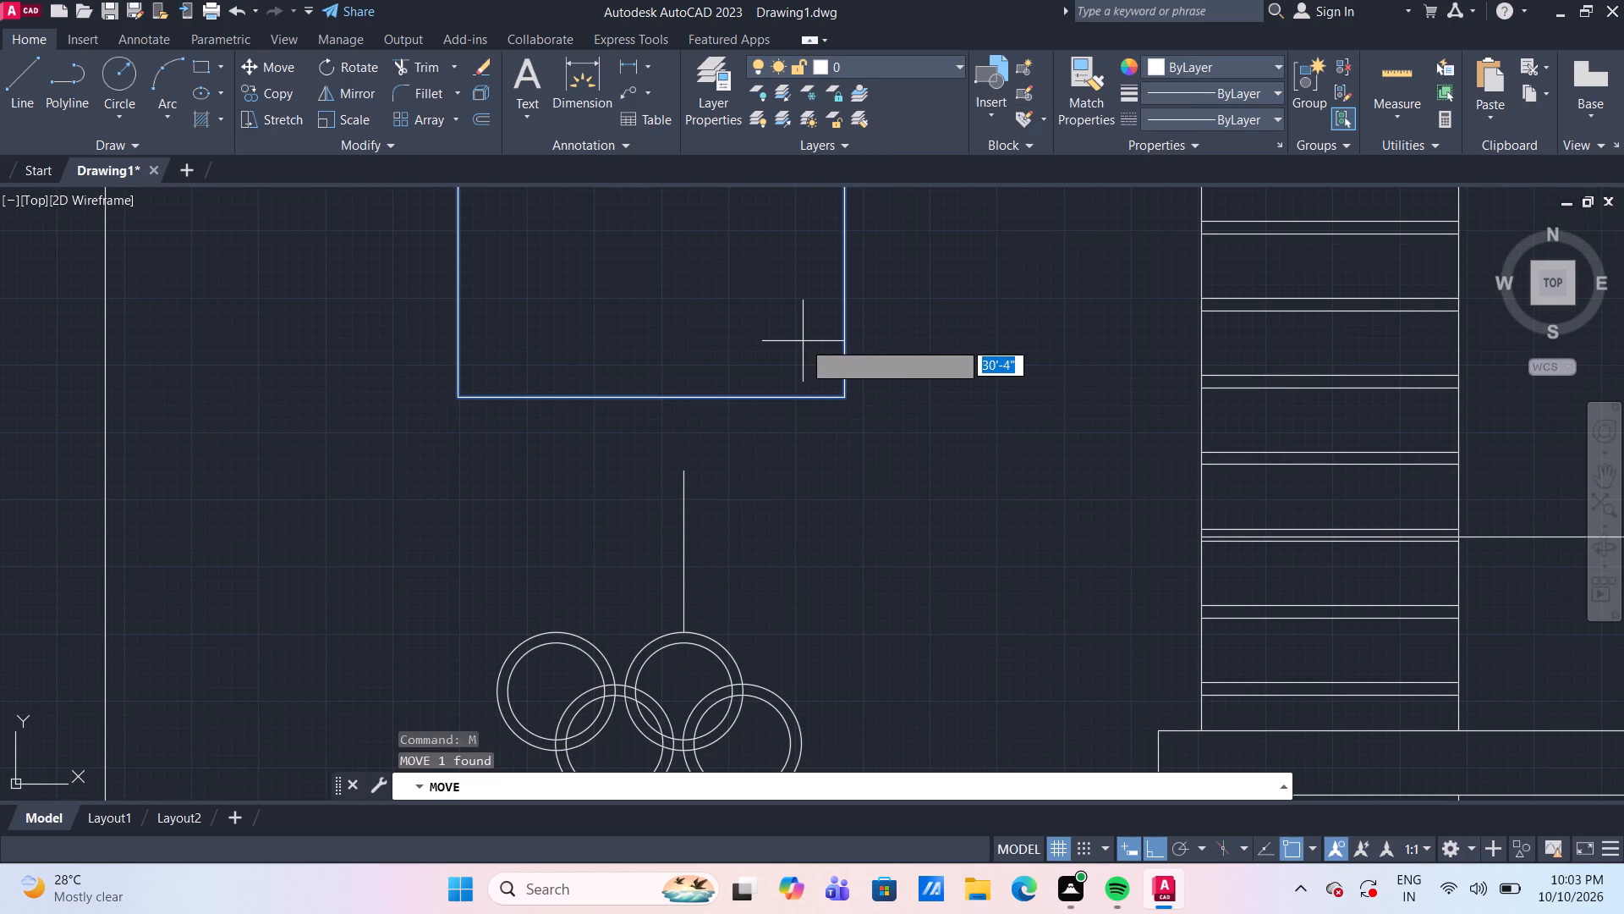
left_click(685, 397)
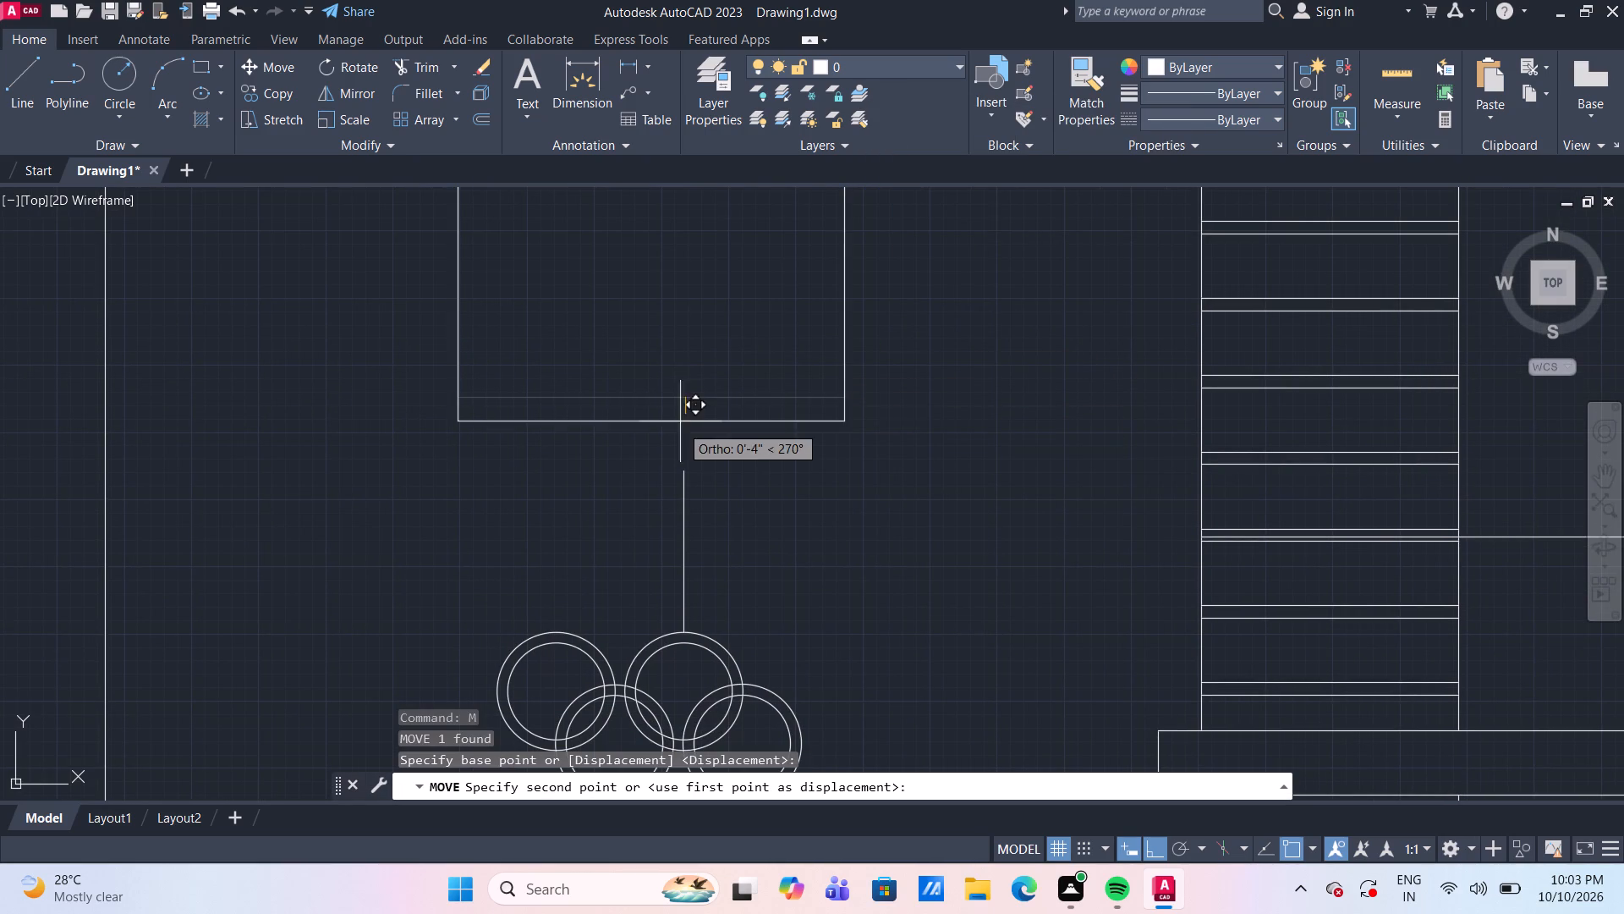
left_click(682, 471)
scroll(763, 433, "down", 4)
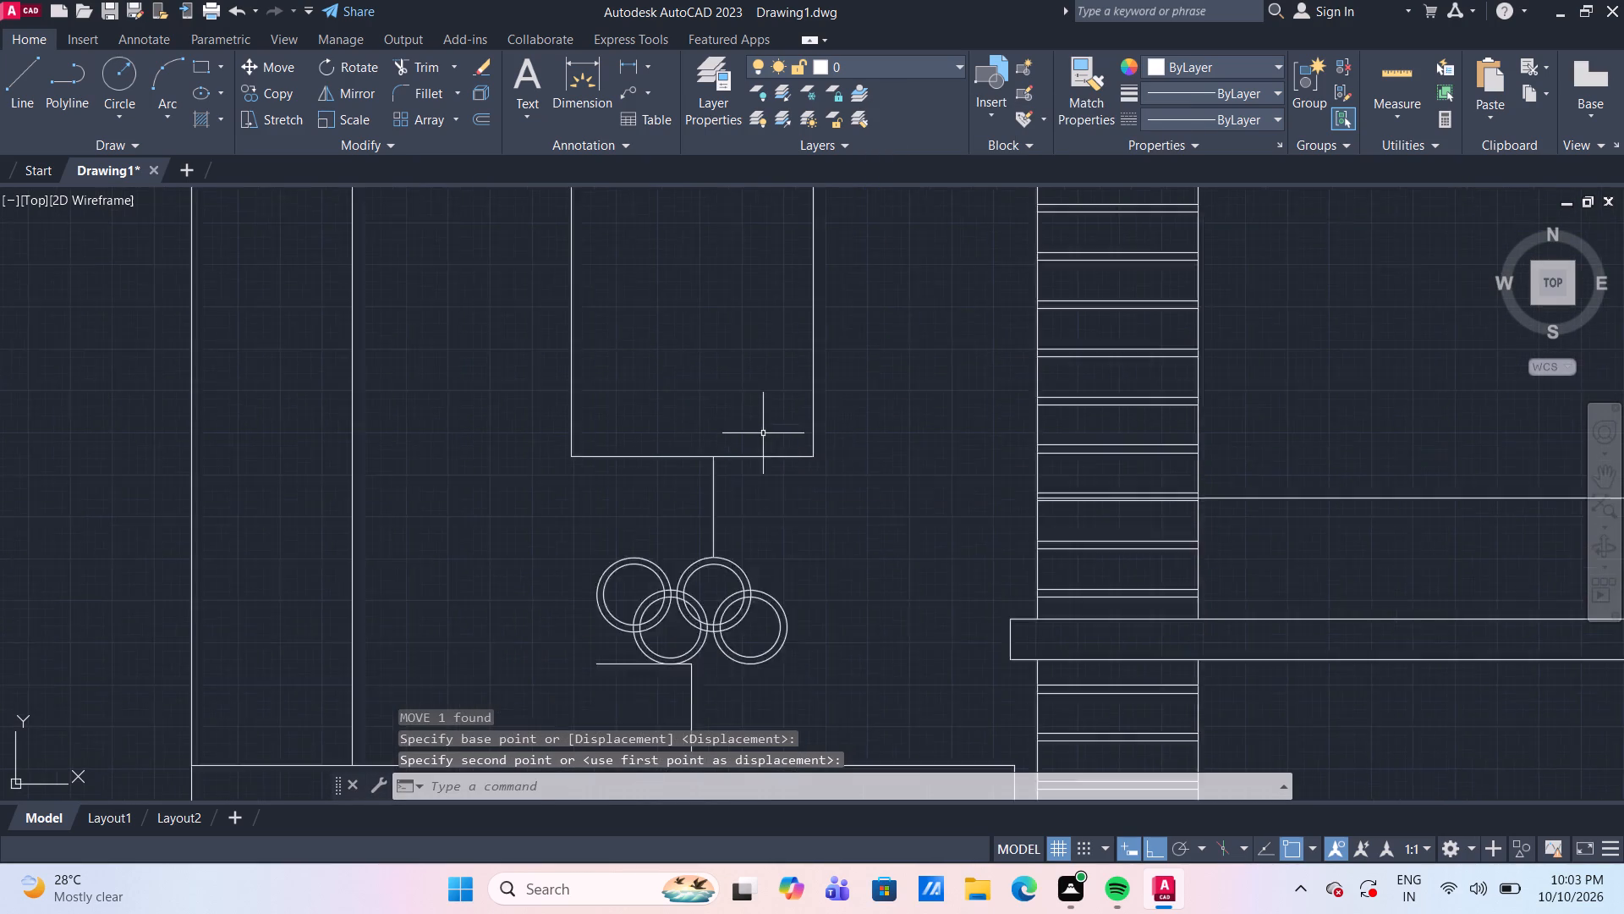
Copy the 2'6" guide line above the upper ring cluster straight down about 21'8" to start at the lower band's bottom edge.
scroll(768, 471, "up", 2)
scroll(765, 471, "down", 1)
middle_click_drag(765, 471, 765, 468)
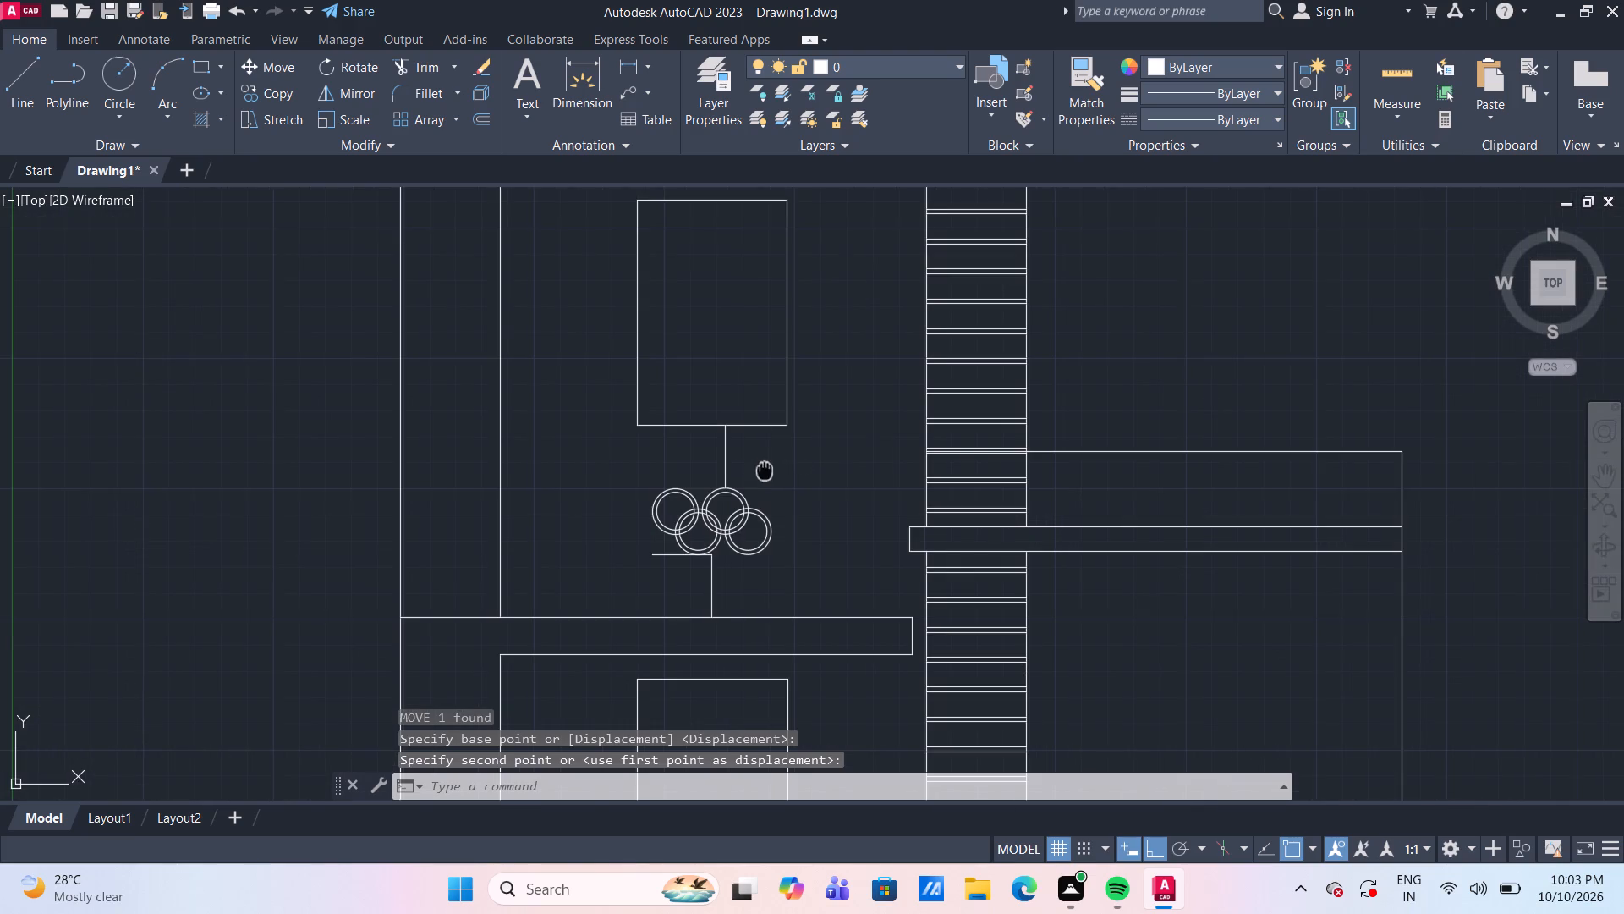
middle_click_drag(765, 468, 777, 315)
scroll(773, 407, "down", 1)
middle_click_drag(773, 407, 773, 377)
scroll(766, 310, "up", 1)
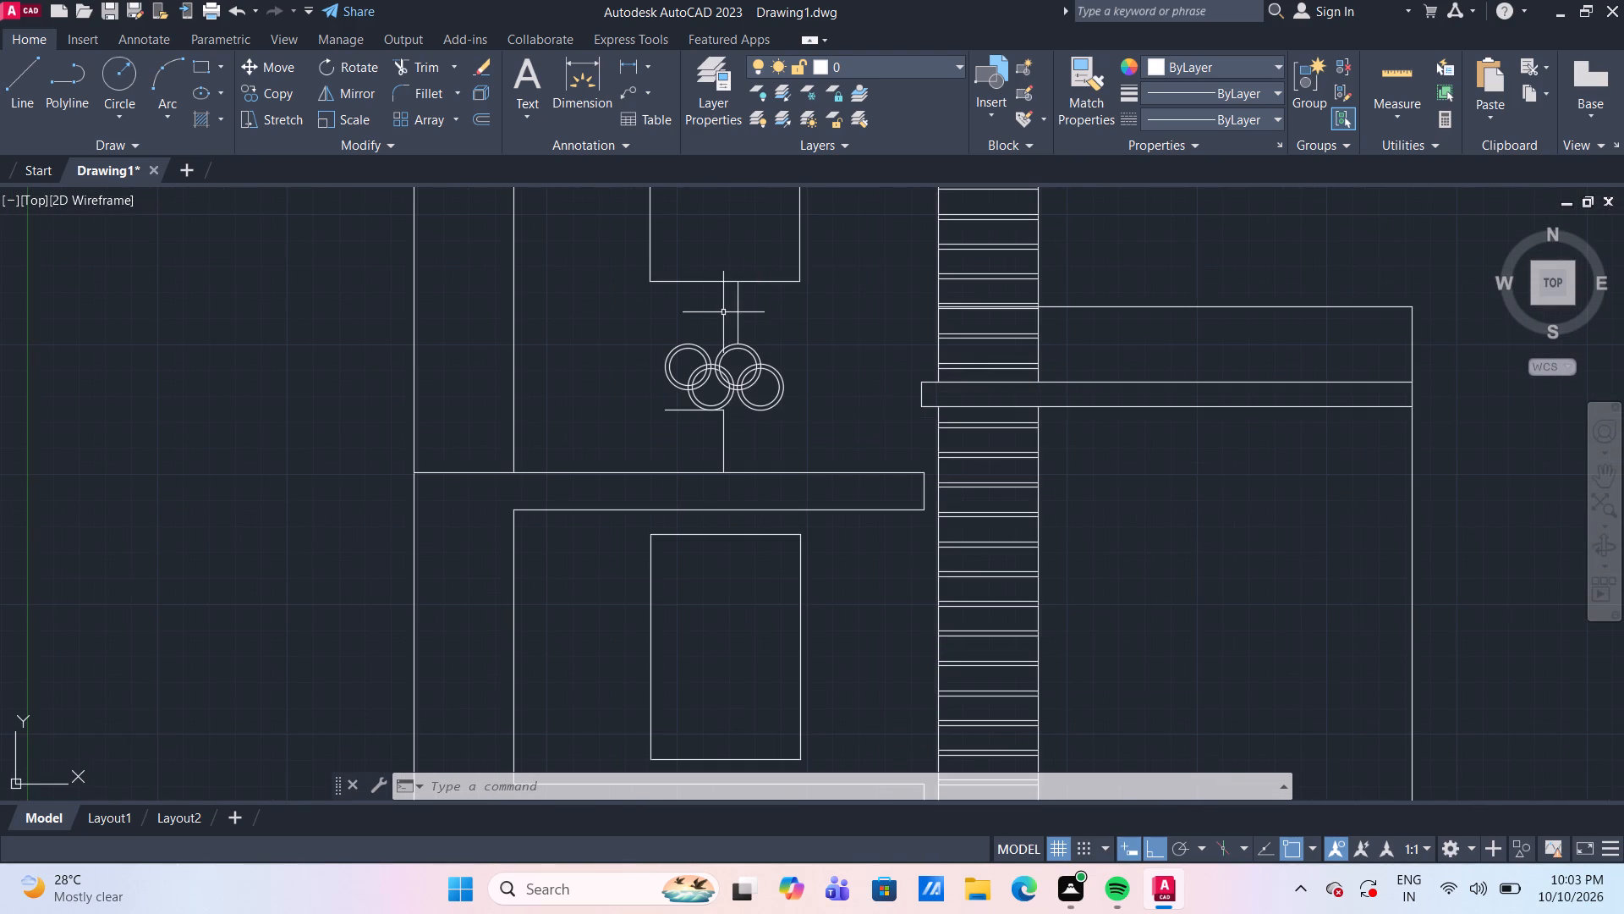
left_click(738, 311)
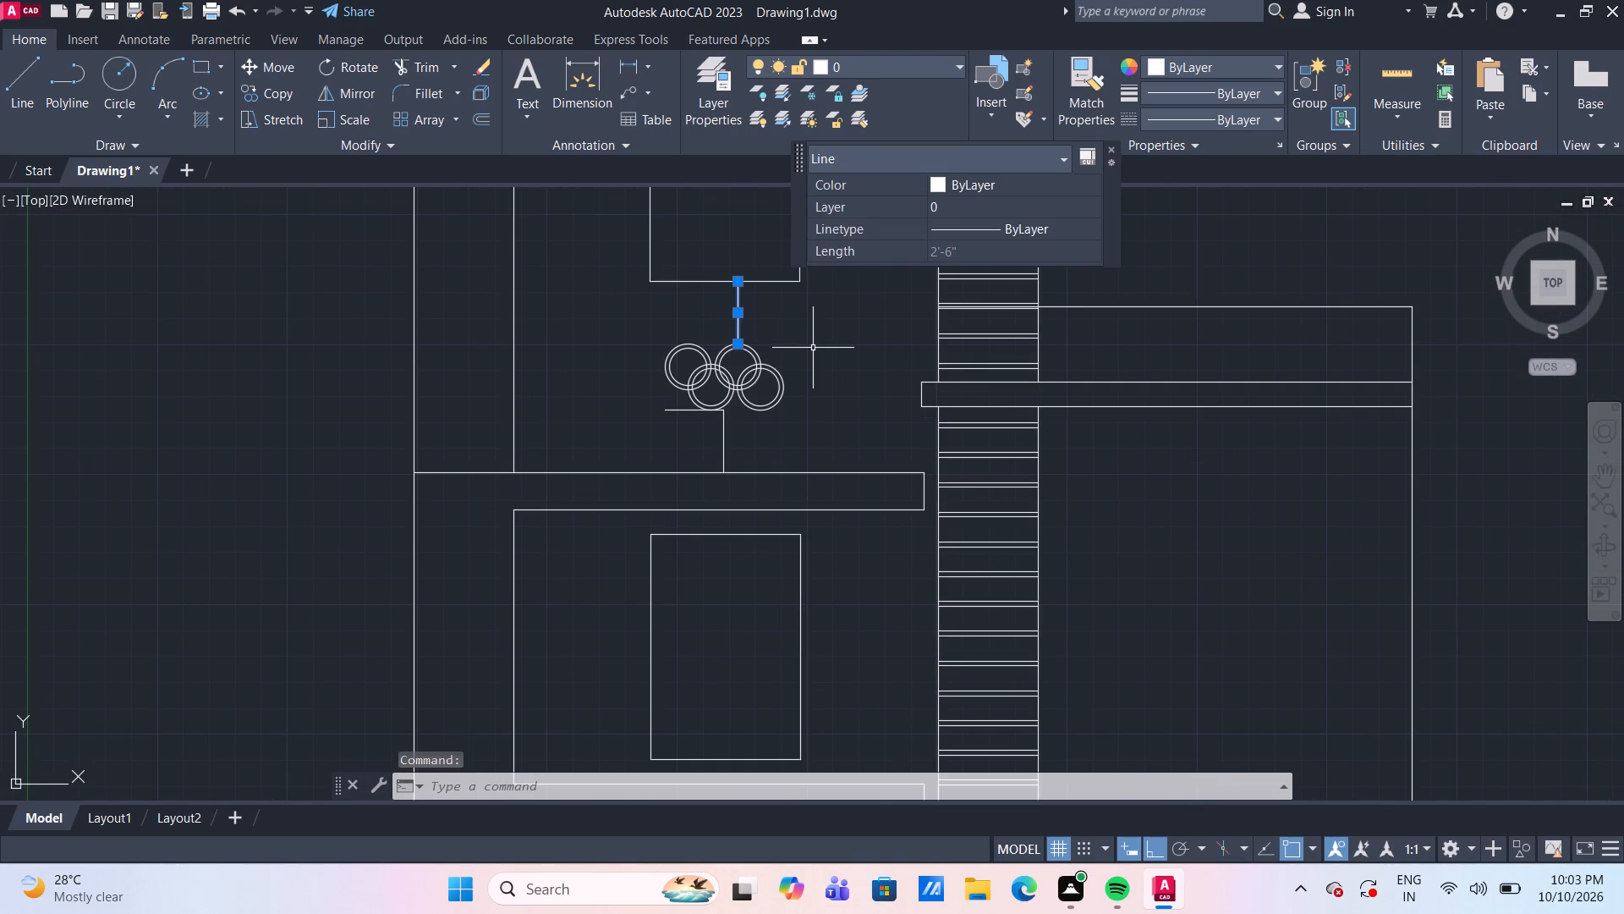
type("co")
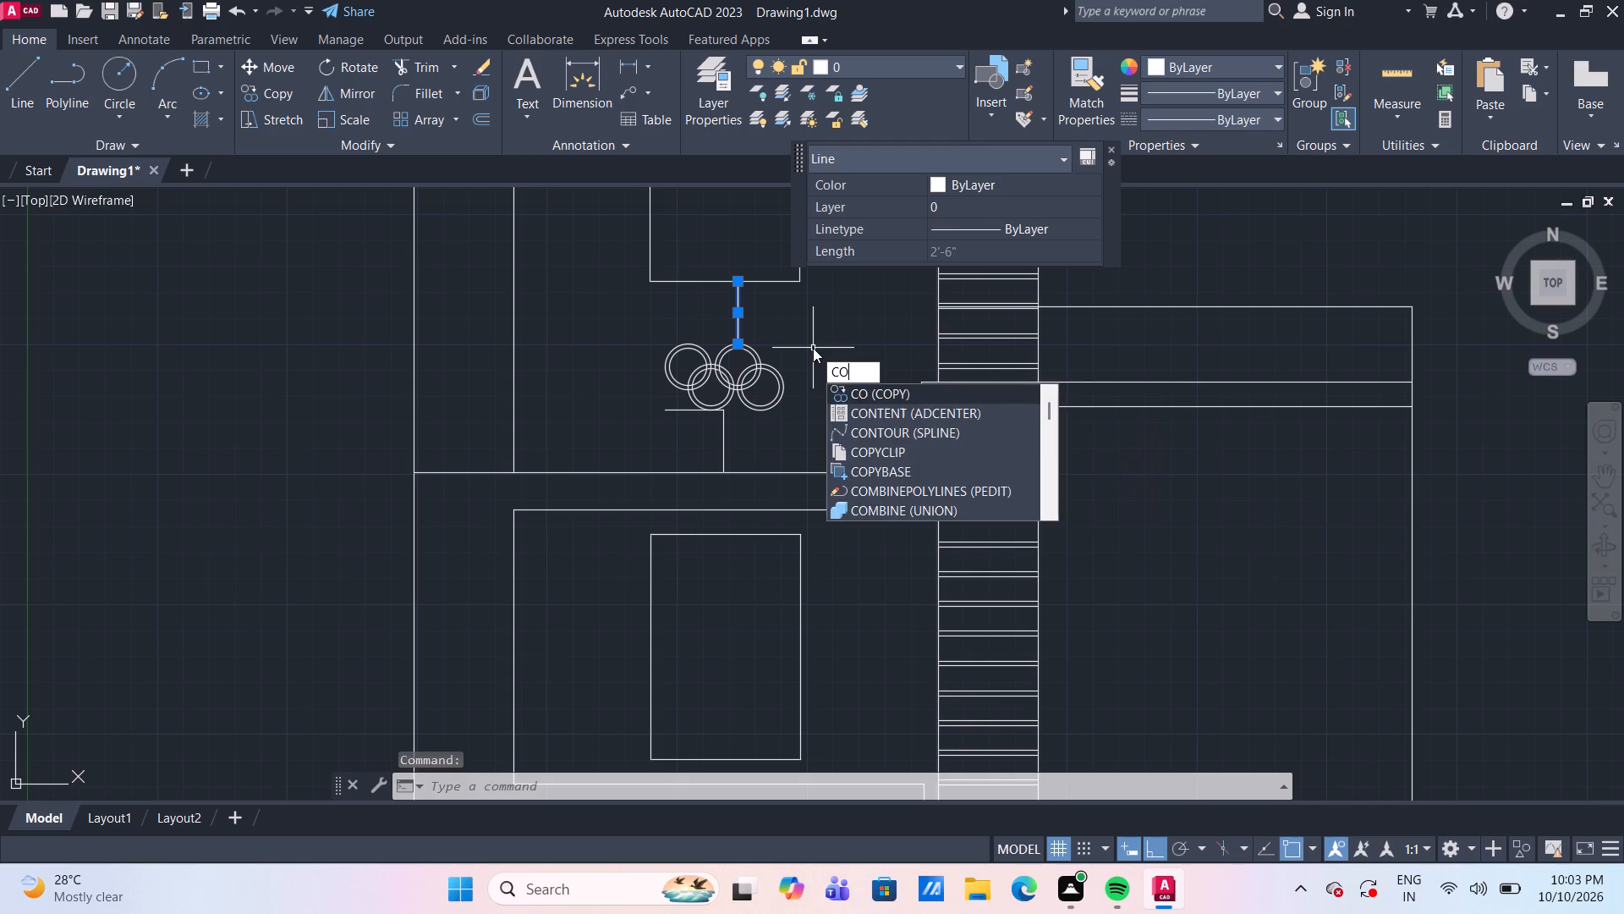
key("space")
left_click(735, 281)
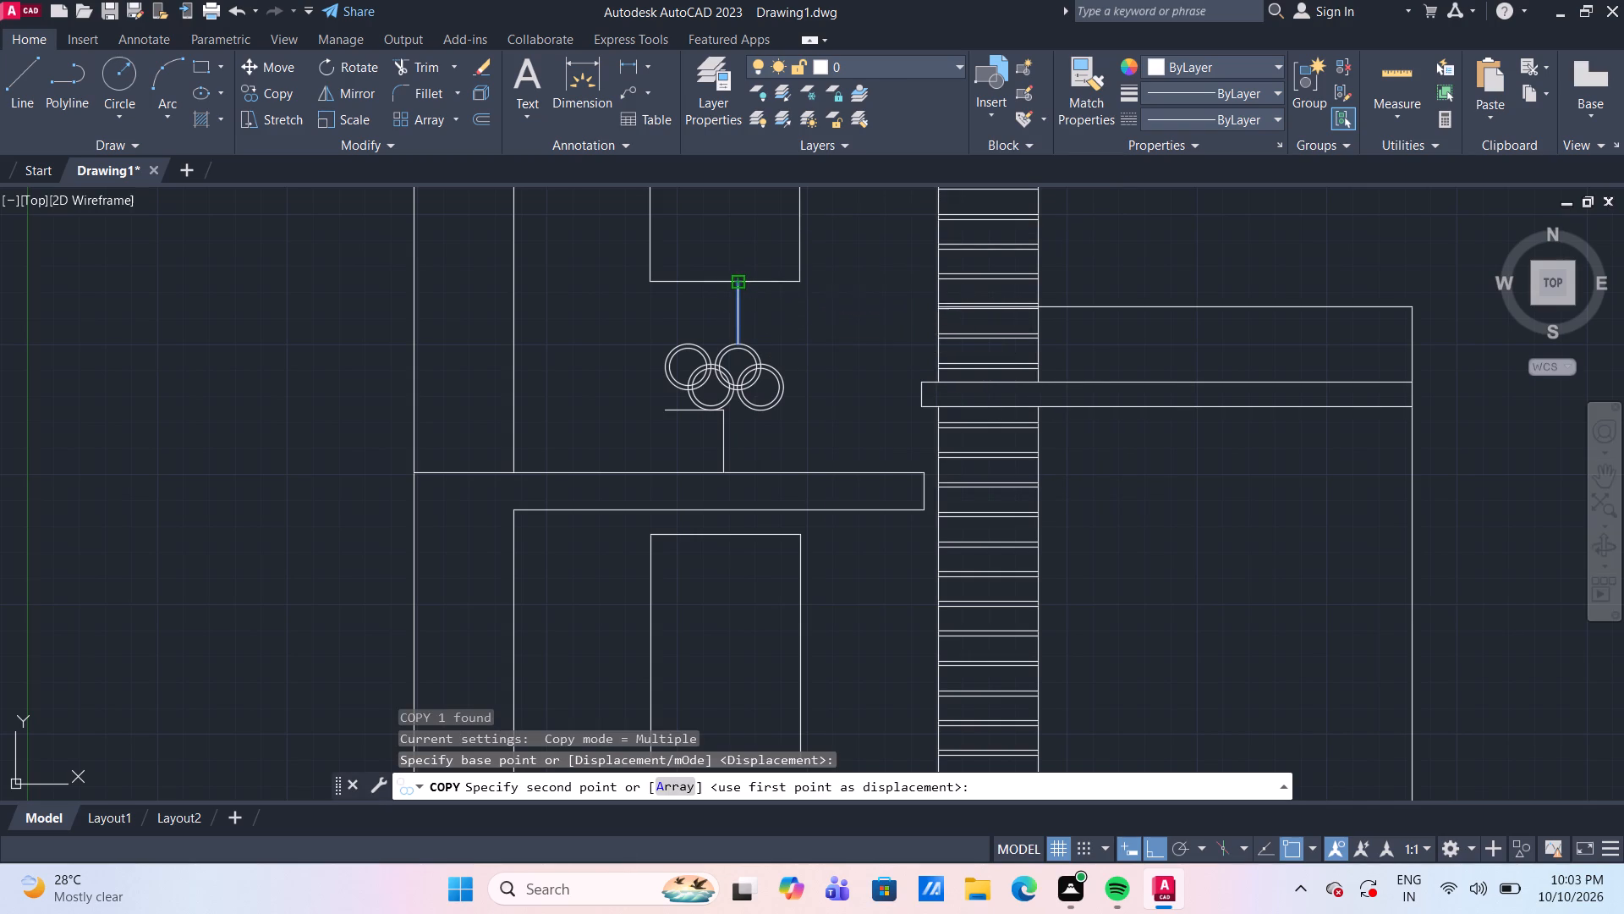
scroll(767, 363, "down", 4)
scroll(767, 478, "up", 3)
scroll(765, 389, "up", 2)
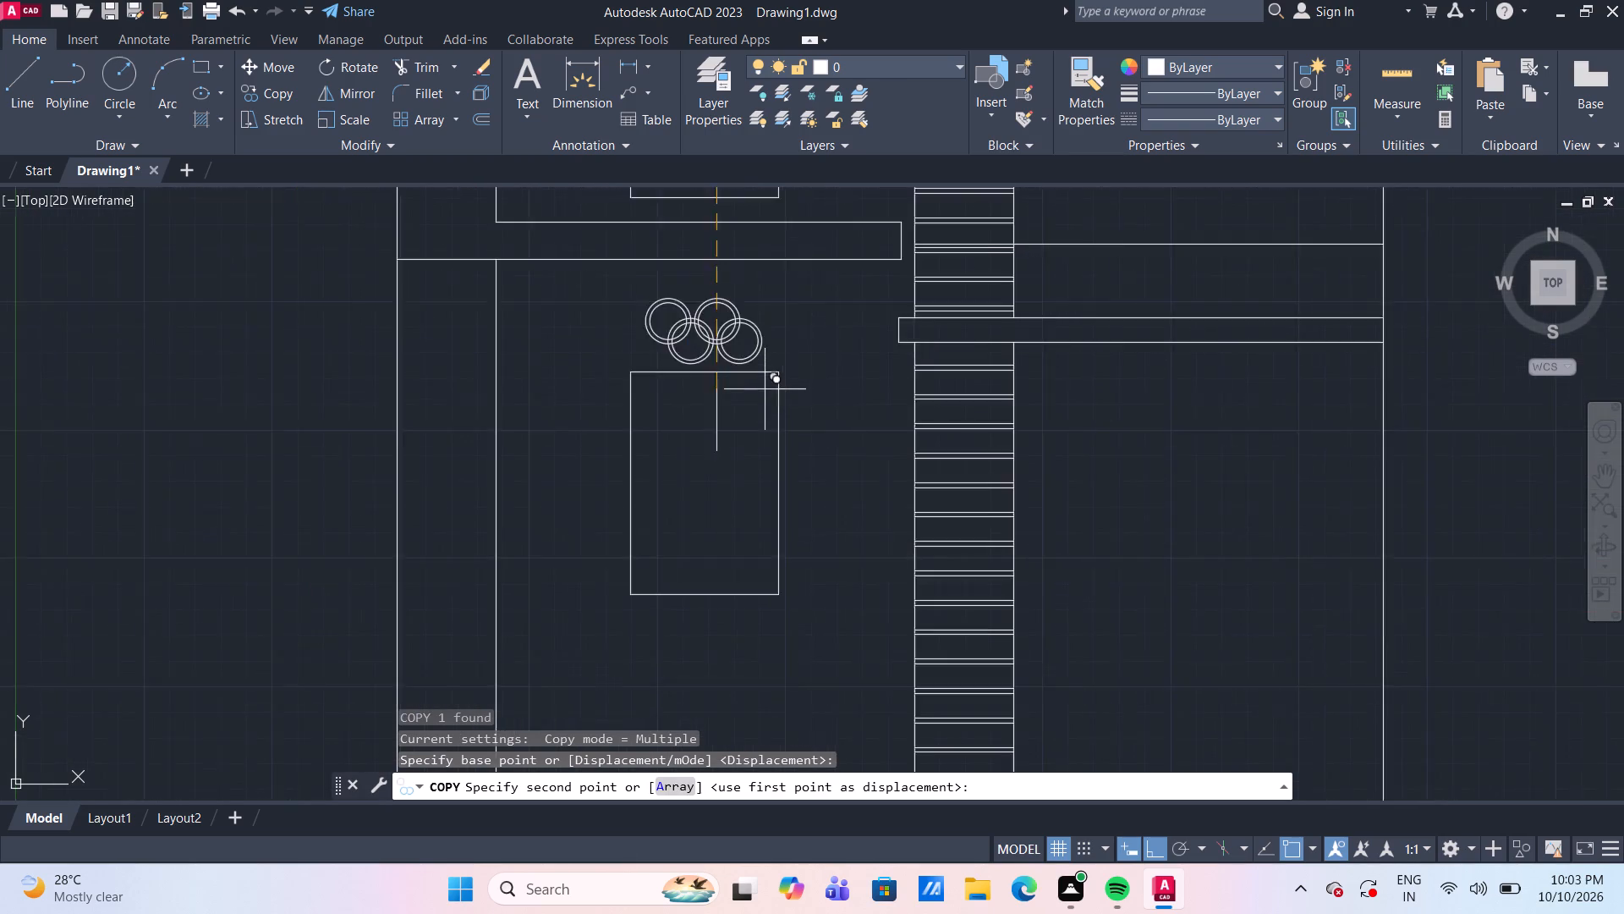
middle_click_drag(759, 262, 766, 576)
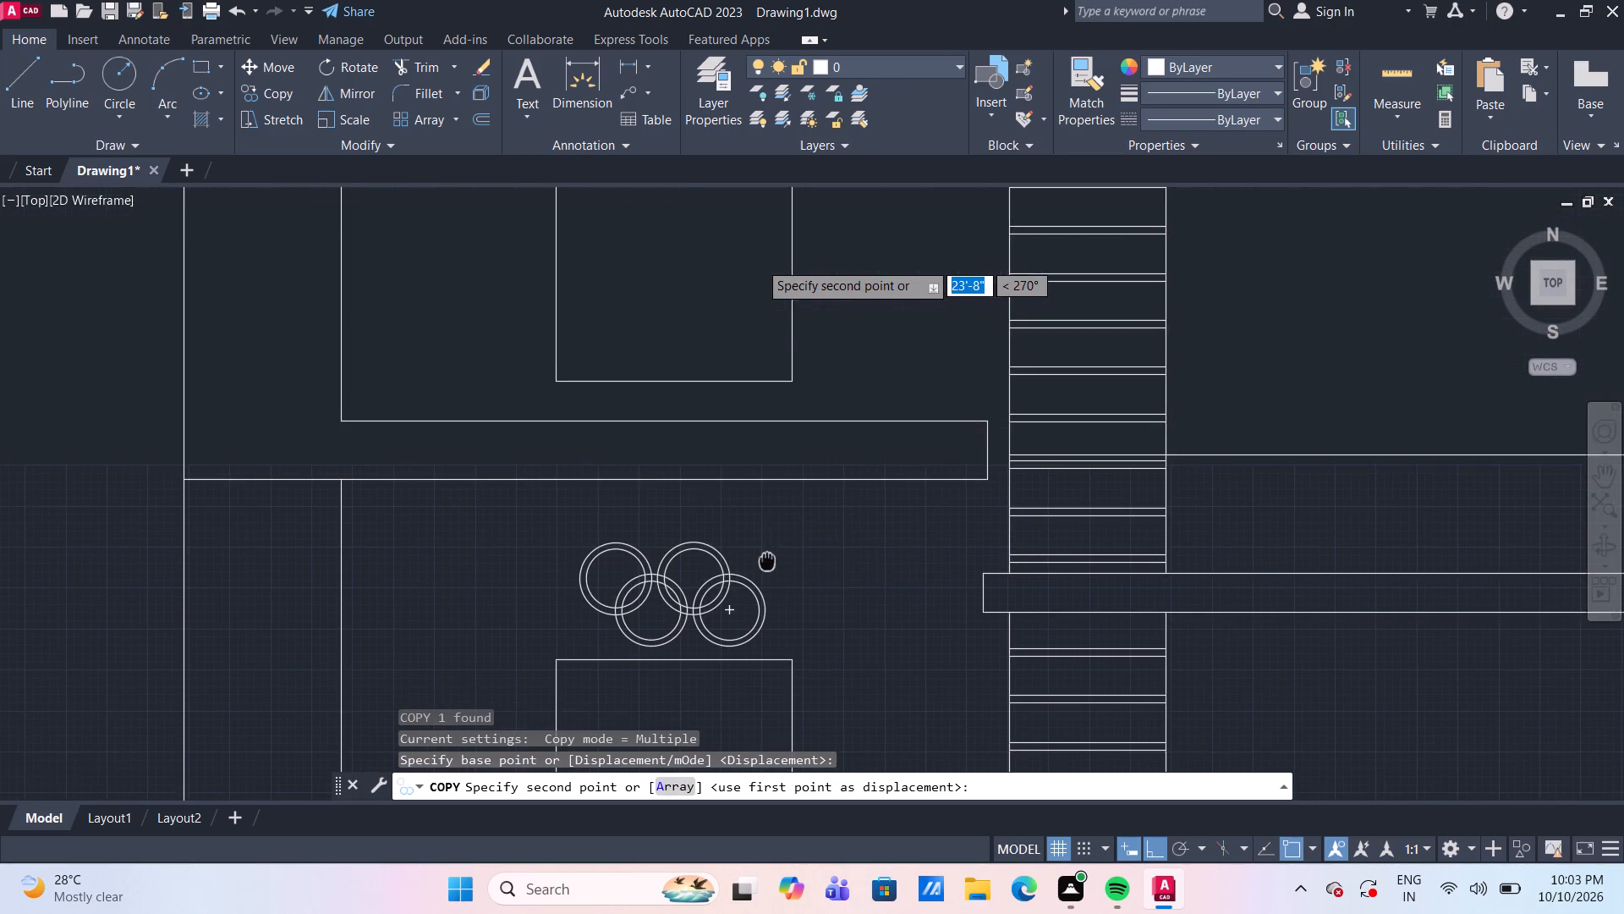
left_click(688, 498)
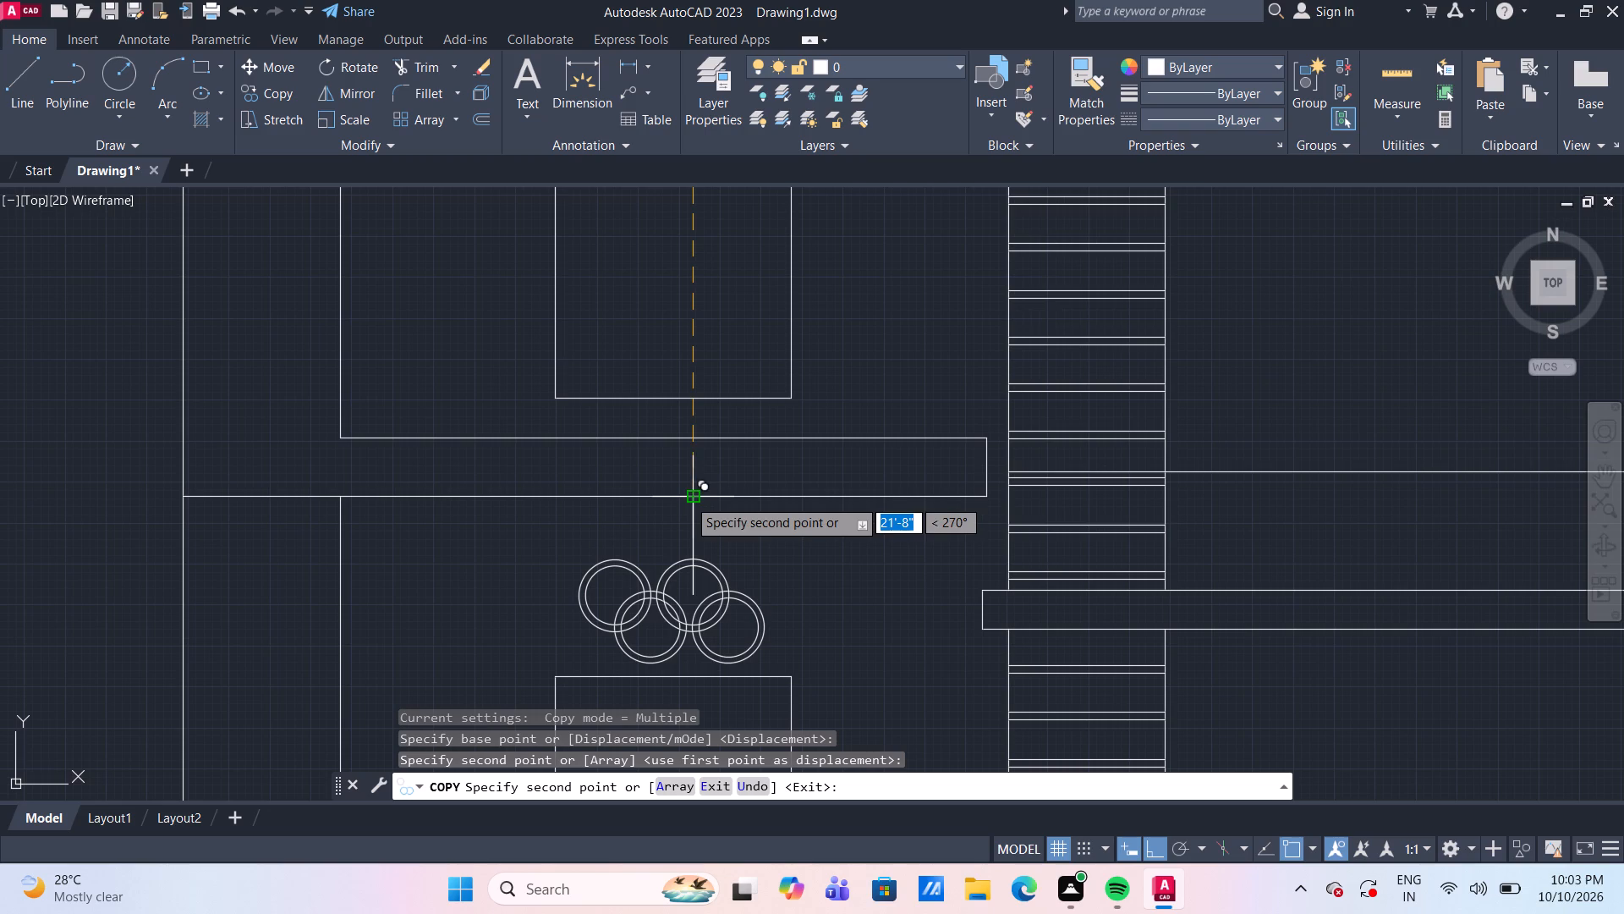
key("Escape")
scroll(770, 520, "down", 2)
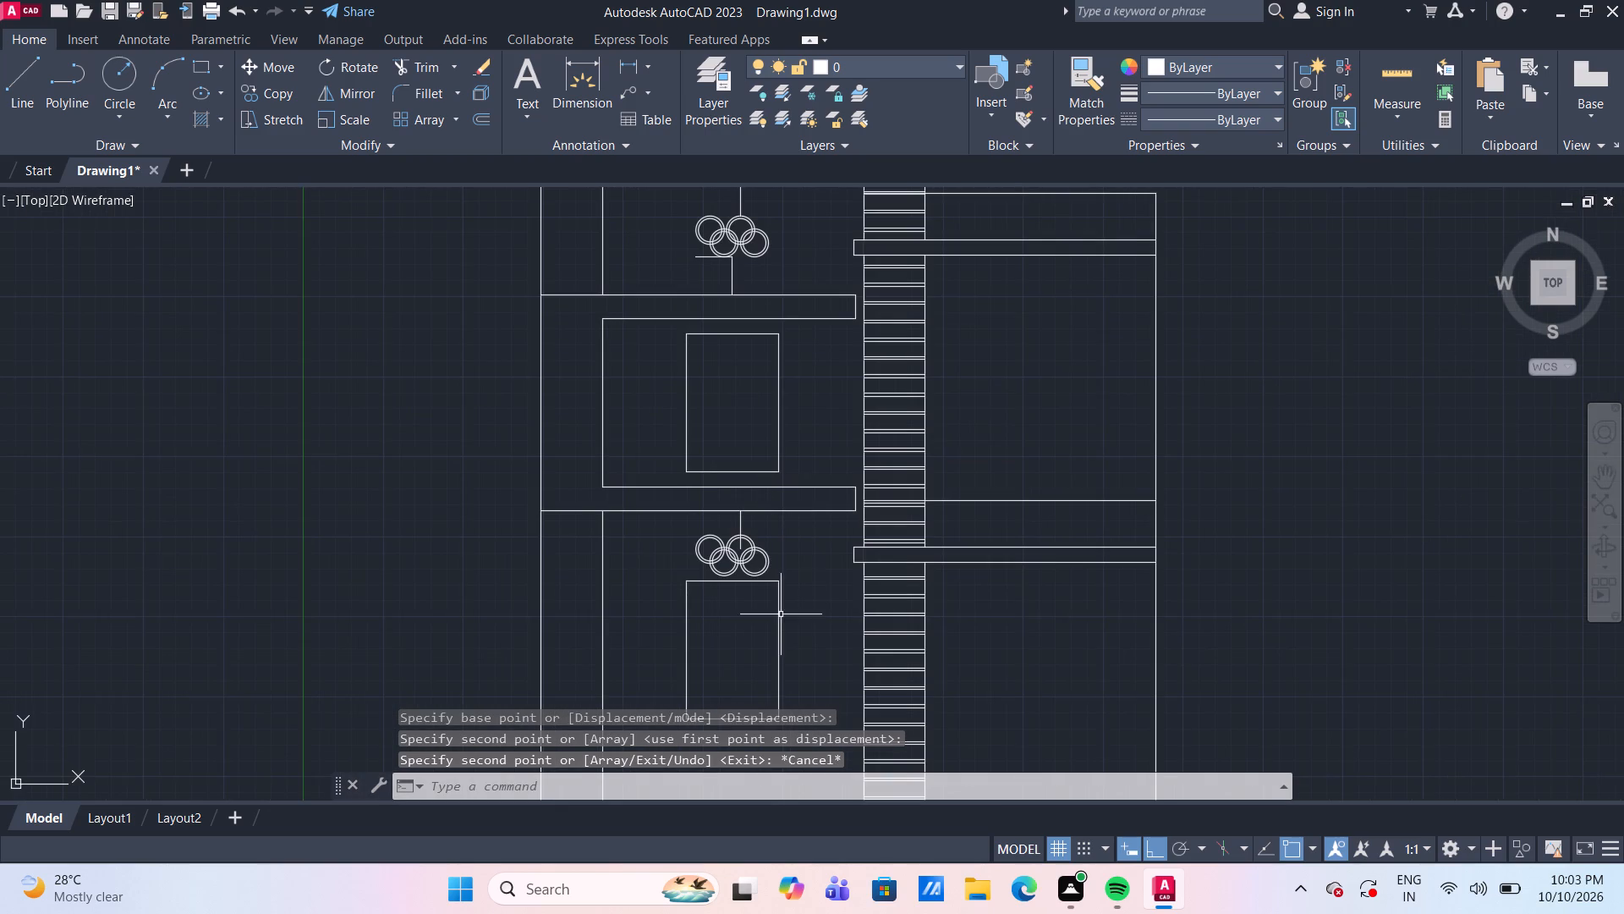
middle_click_drag(781, 614, 787, 476)
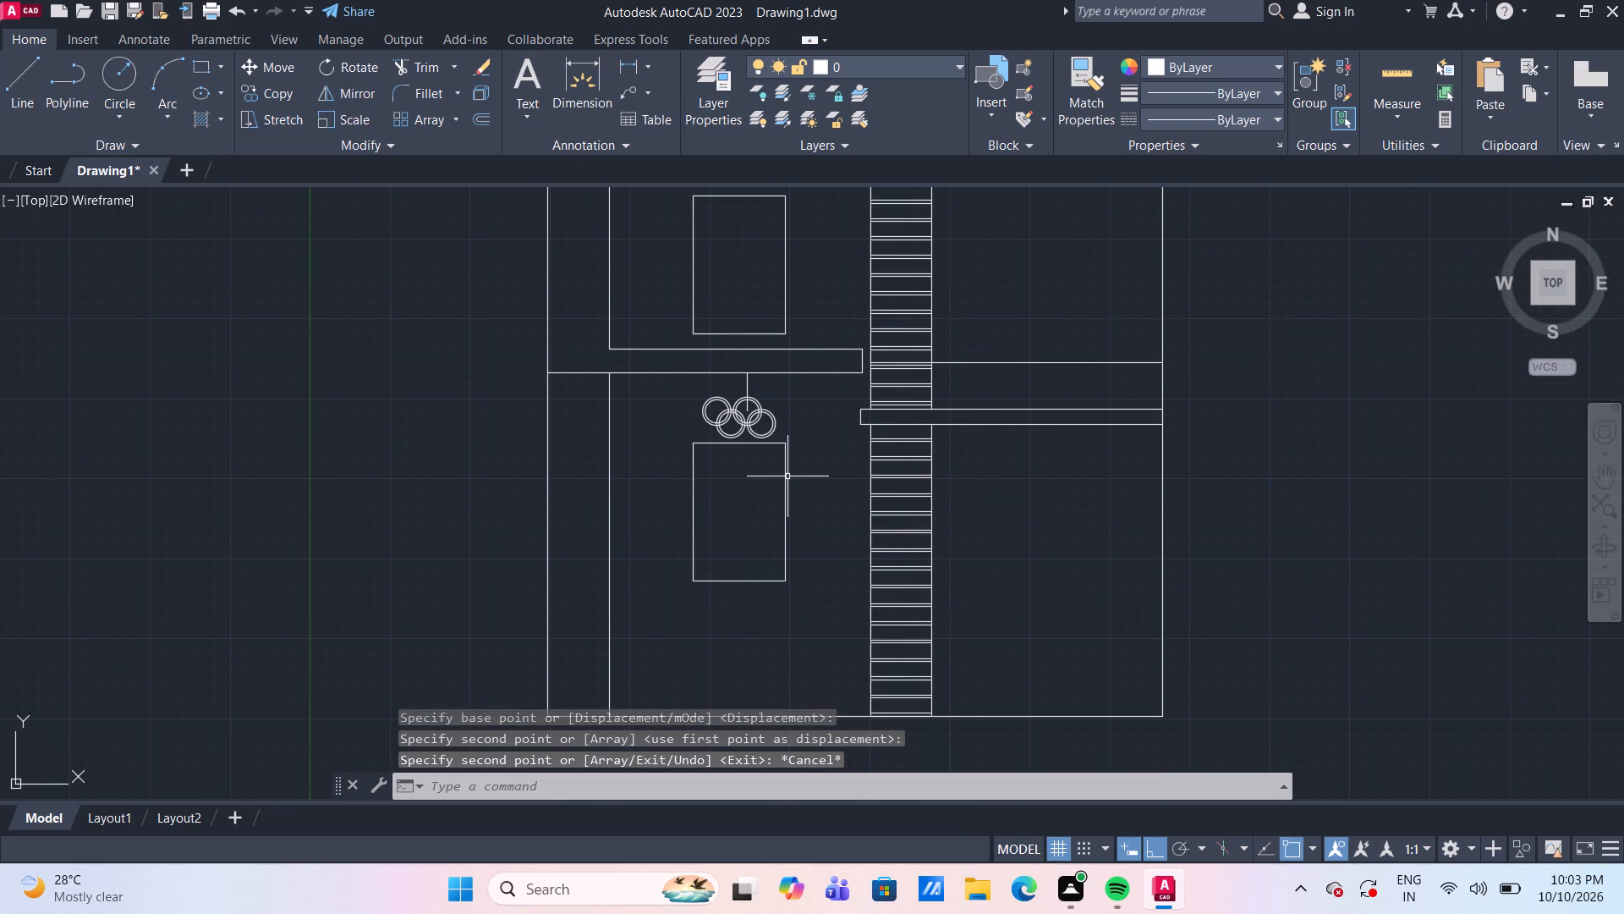
scroll(785, 454, "up", 2)
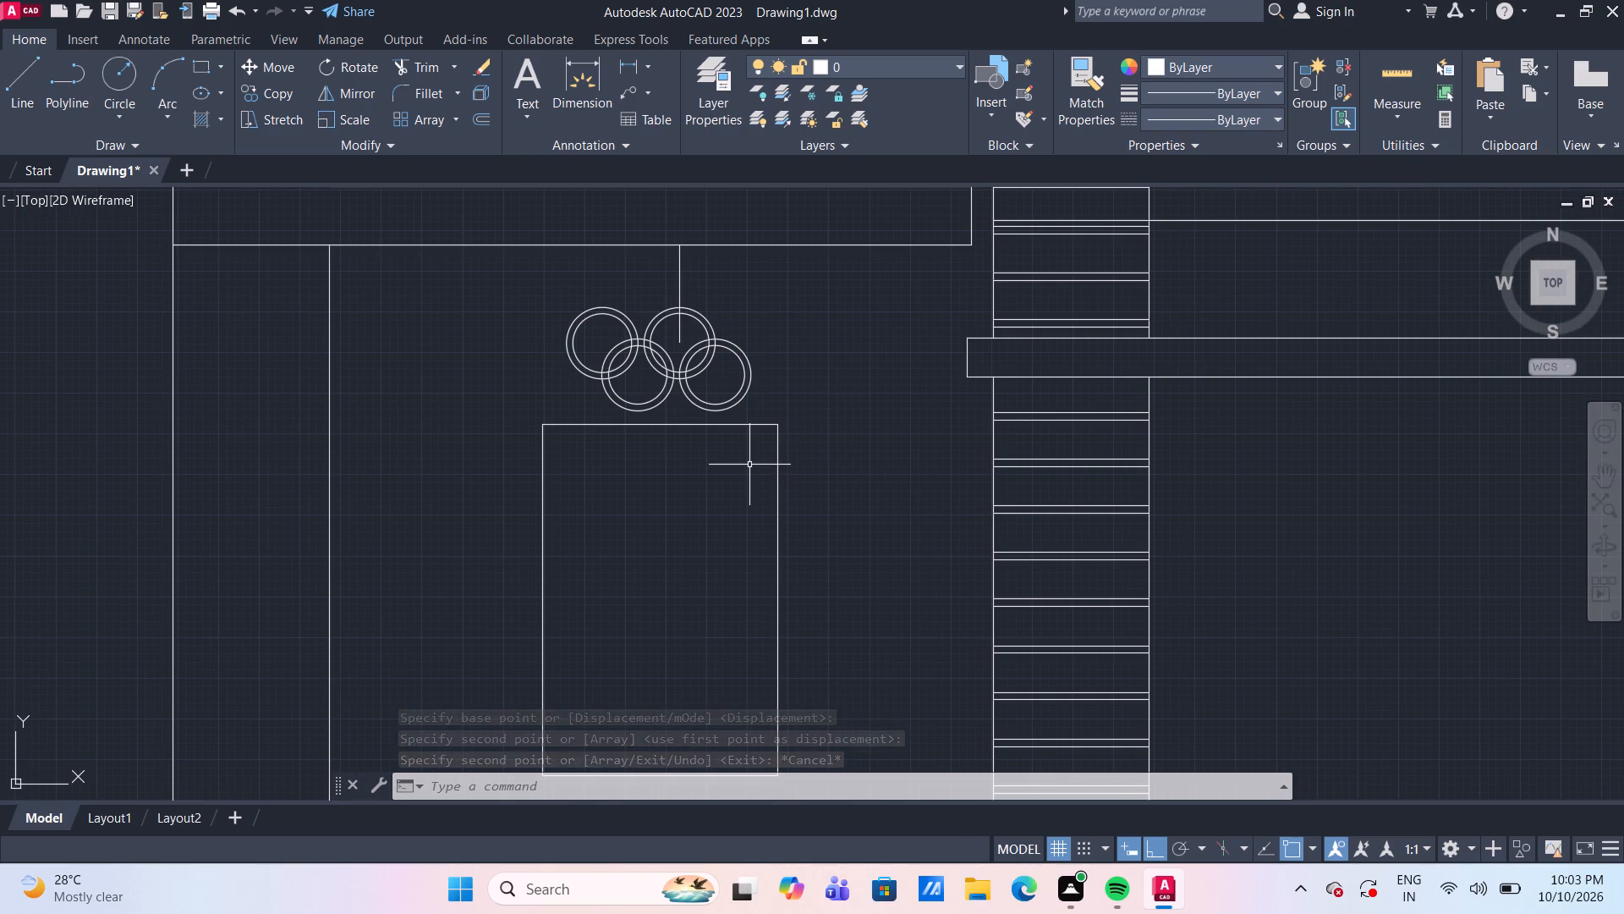
Move the lower ring cluster straight down so its second raised ring's top meets the lower end of the 2'6" guide line.
middle_click_drag(749, 465, 766, 529)
scroll(766, 529, "down", 2)
scroll(758, 501, "up", 3)
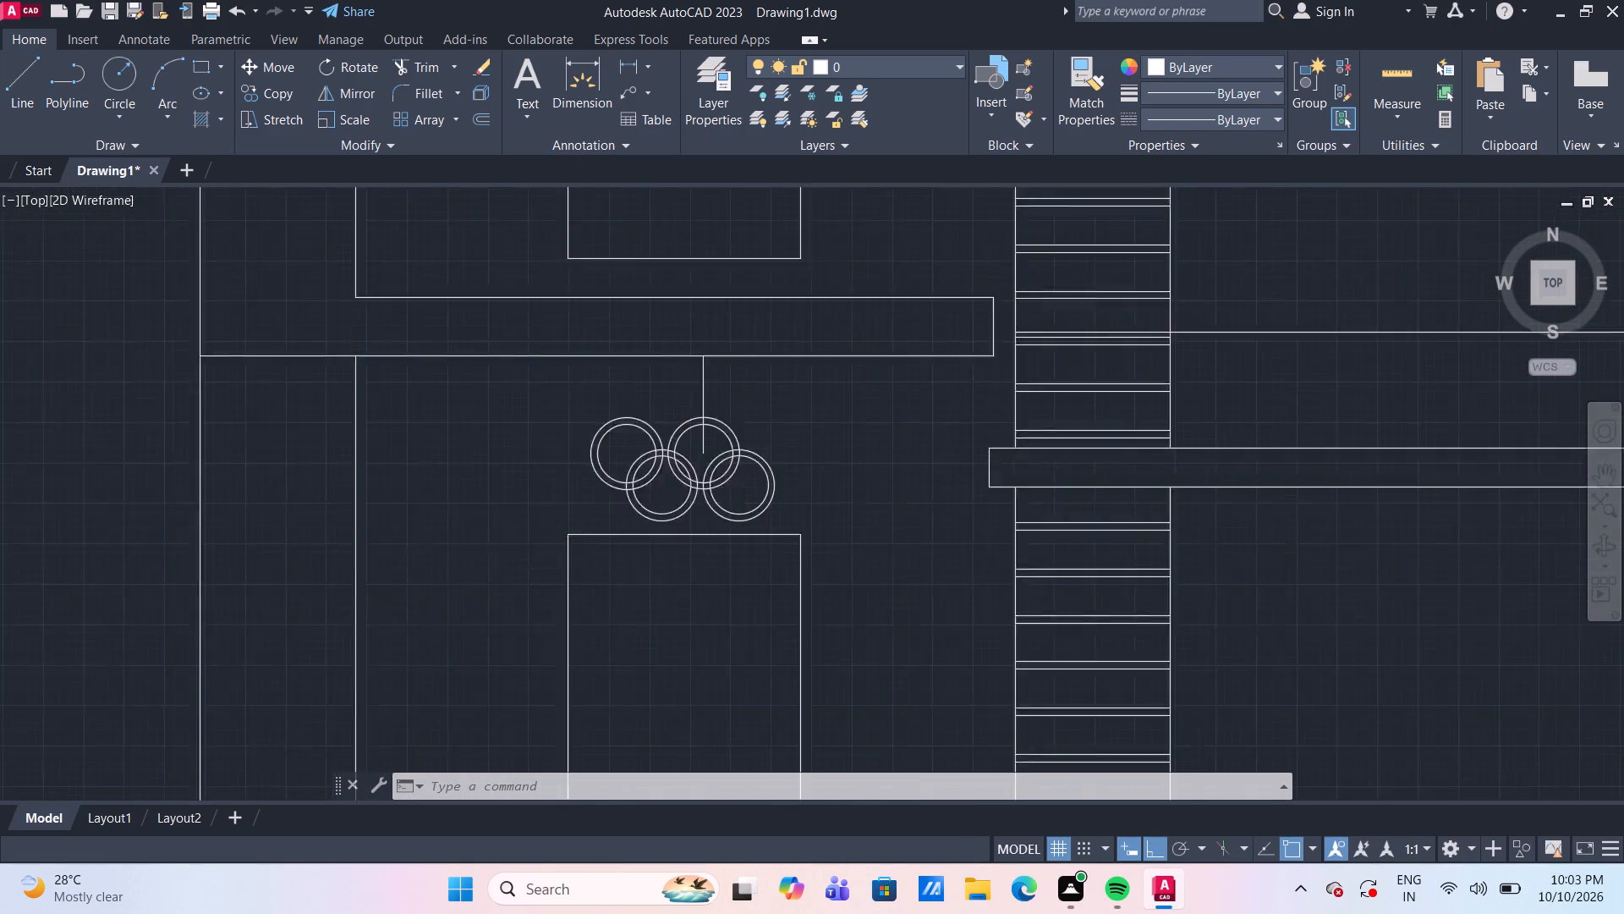
left_click_drag(801, 517, 775, 504)
left_click(661, 450)
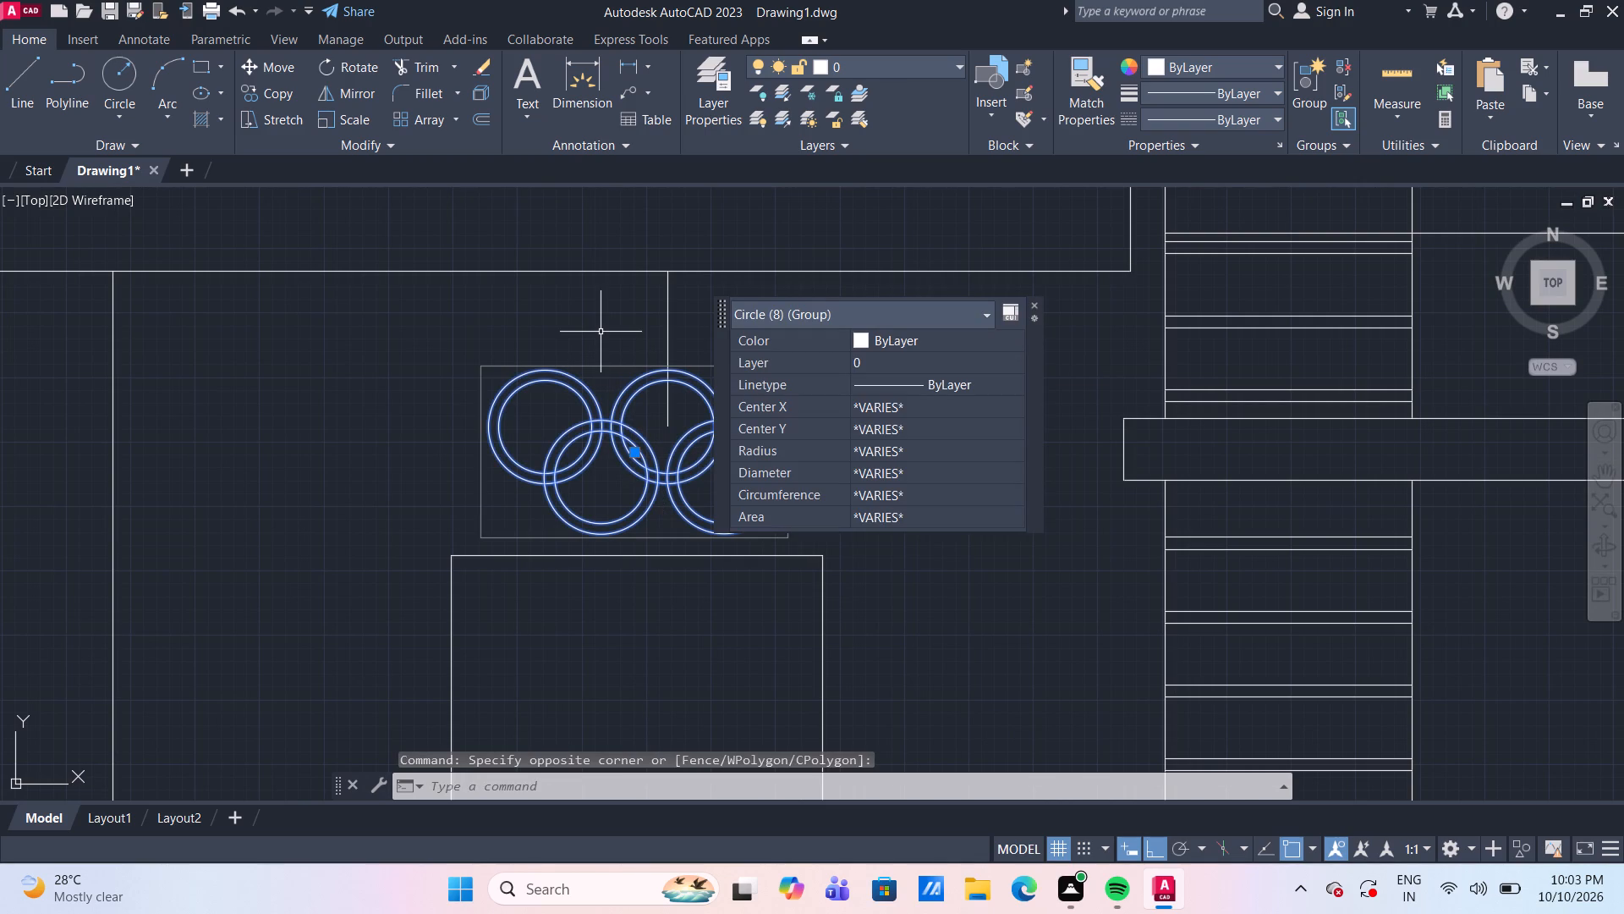
type("m")
key("space")
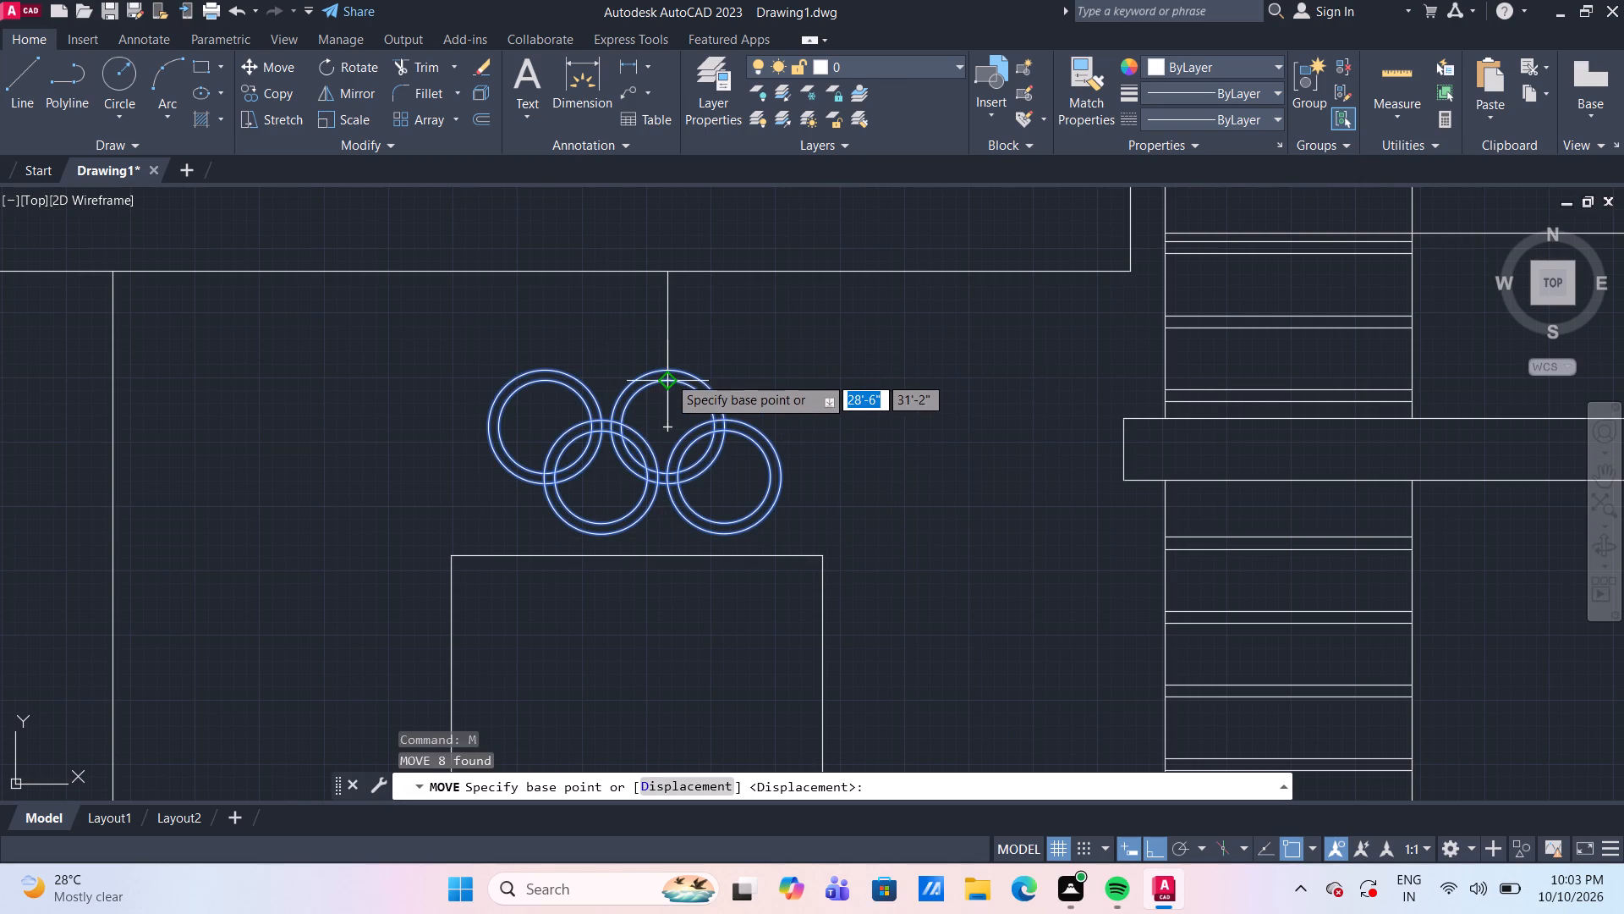
left_click(668, 370)
left_click(665, 431)
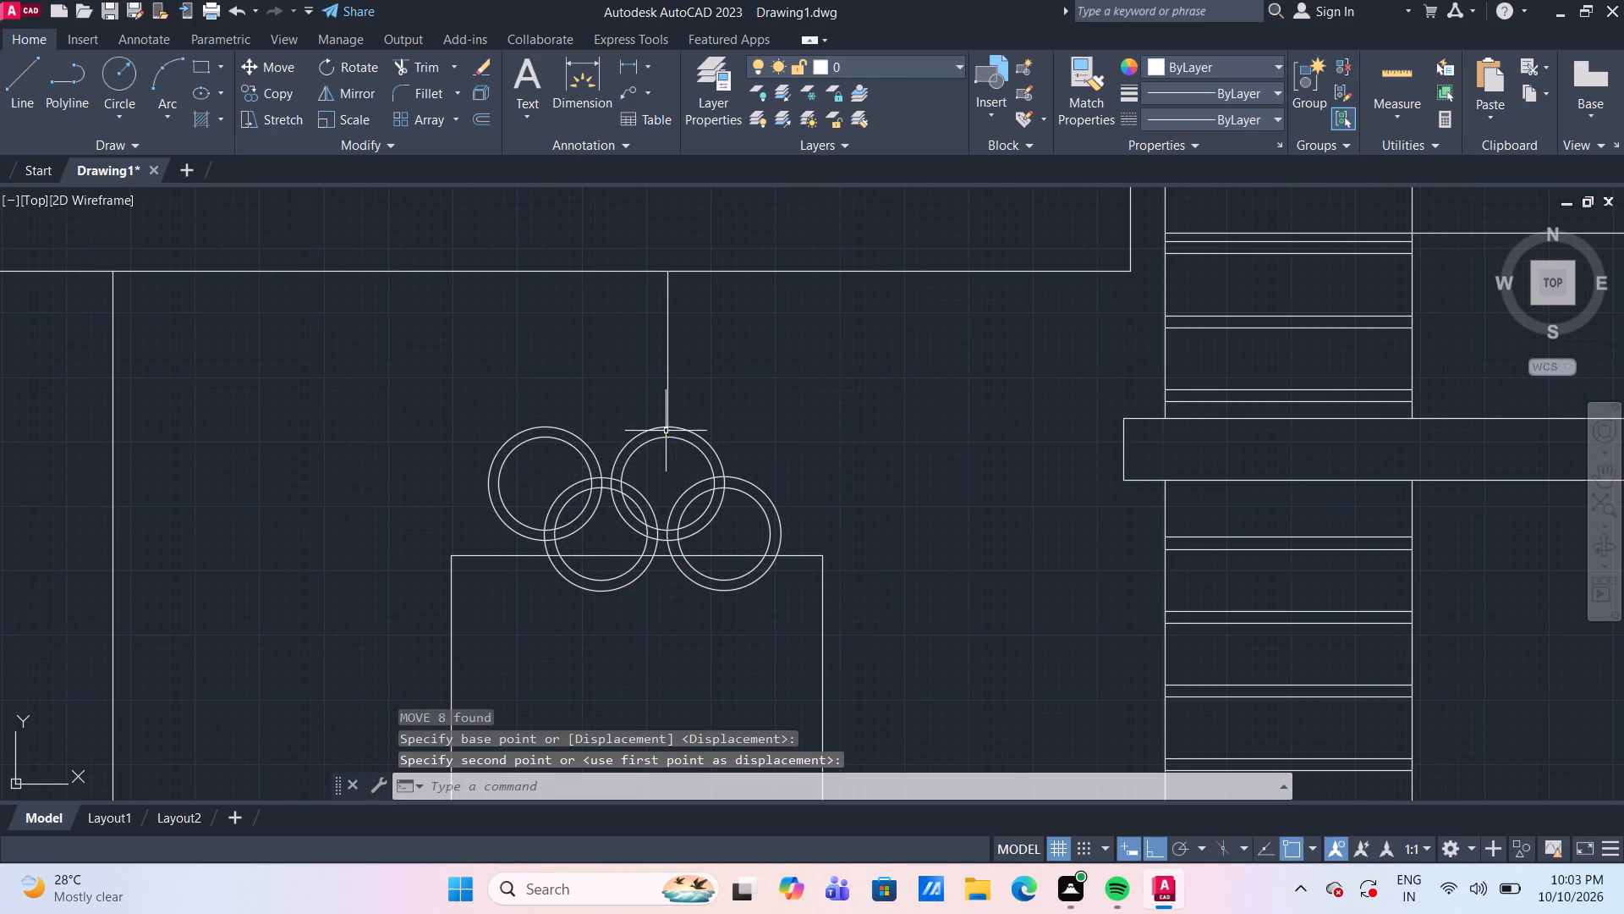
Move the bottom rectangle straight down, clear of the lower ring cluster.
scroll(820, 401, "down", 2)
middle_click_drag(815, 531, 819, 471)
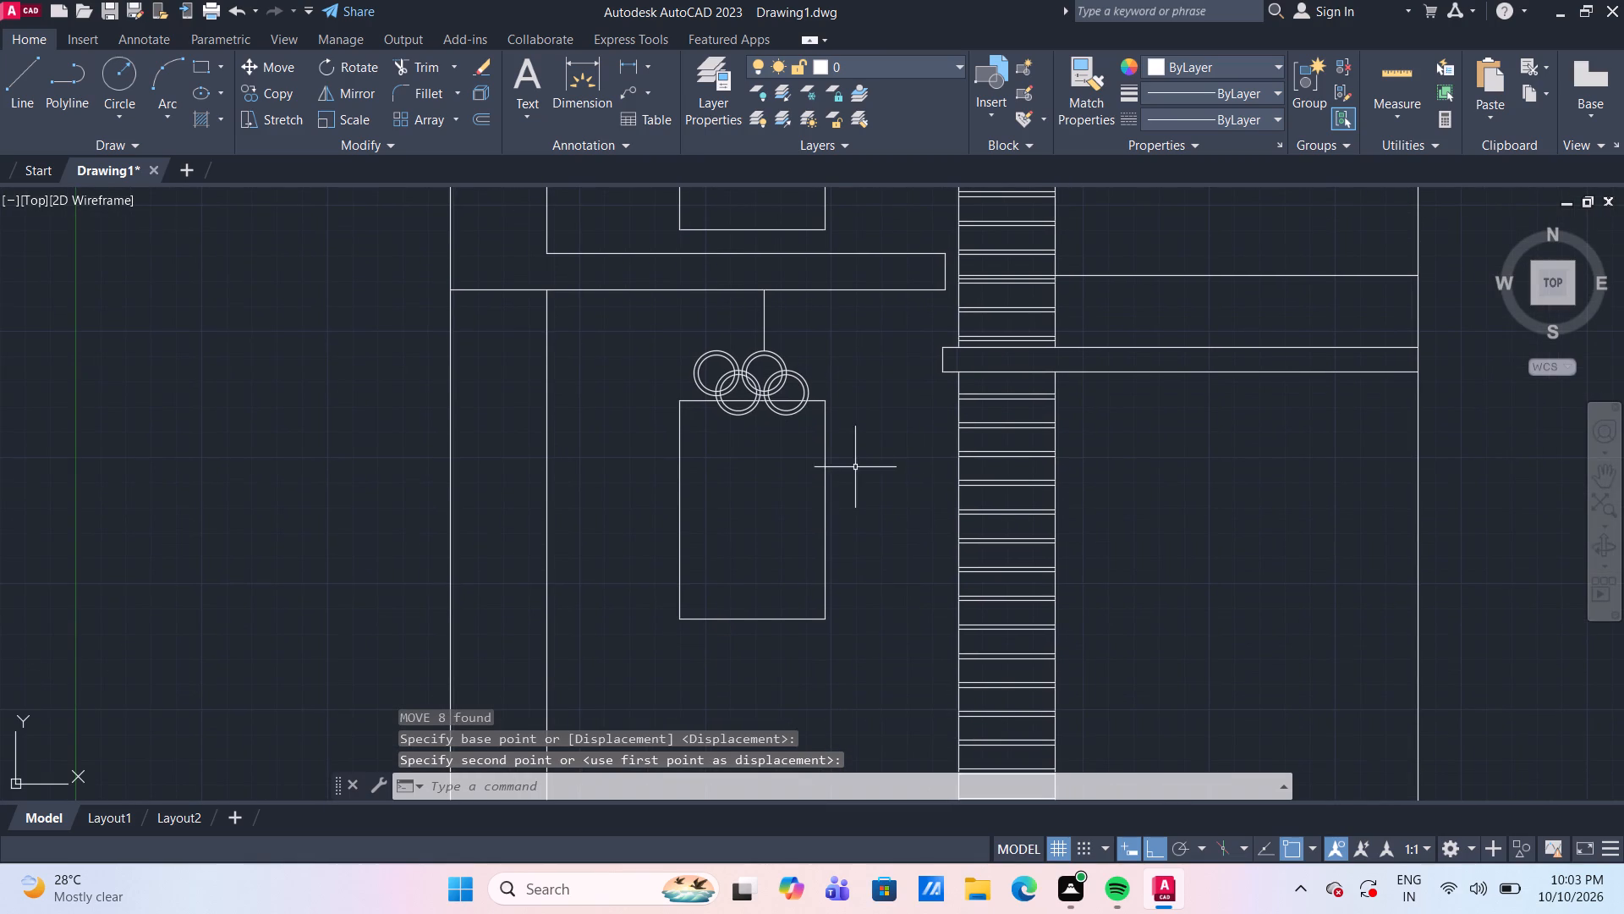
left_click_drag(873, 518, 843, 498)
left_click(805, 480)
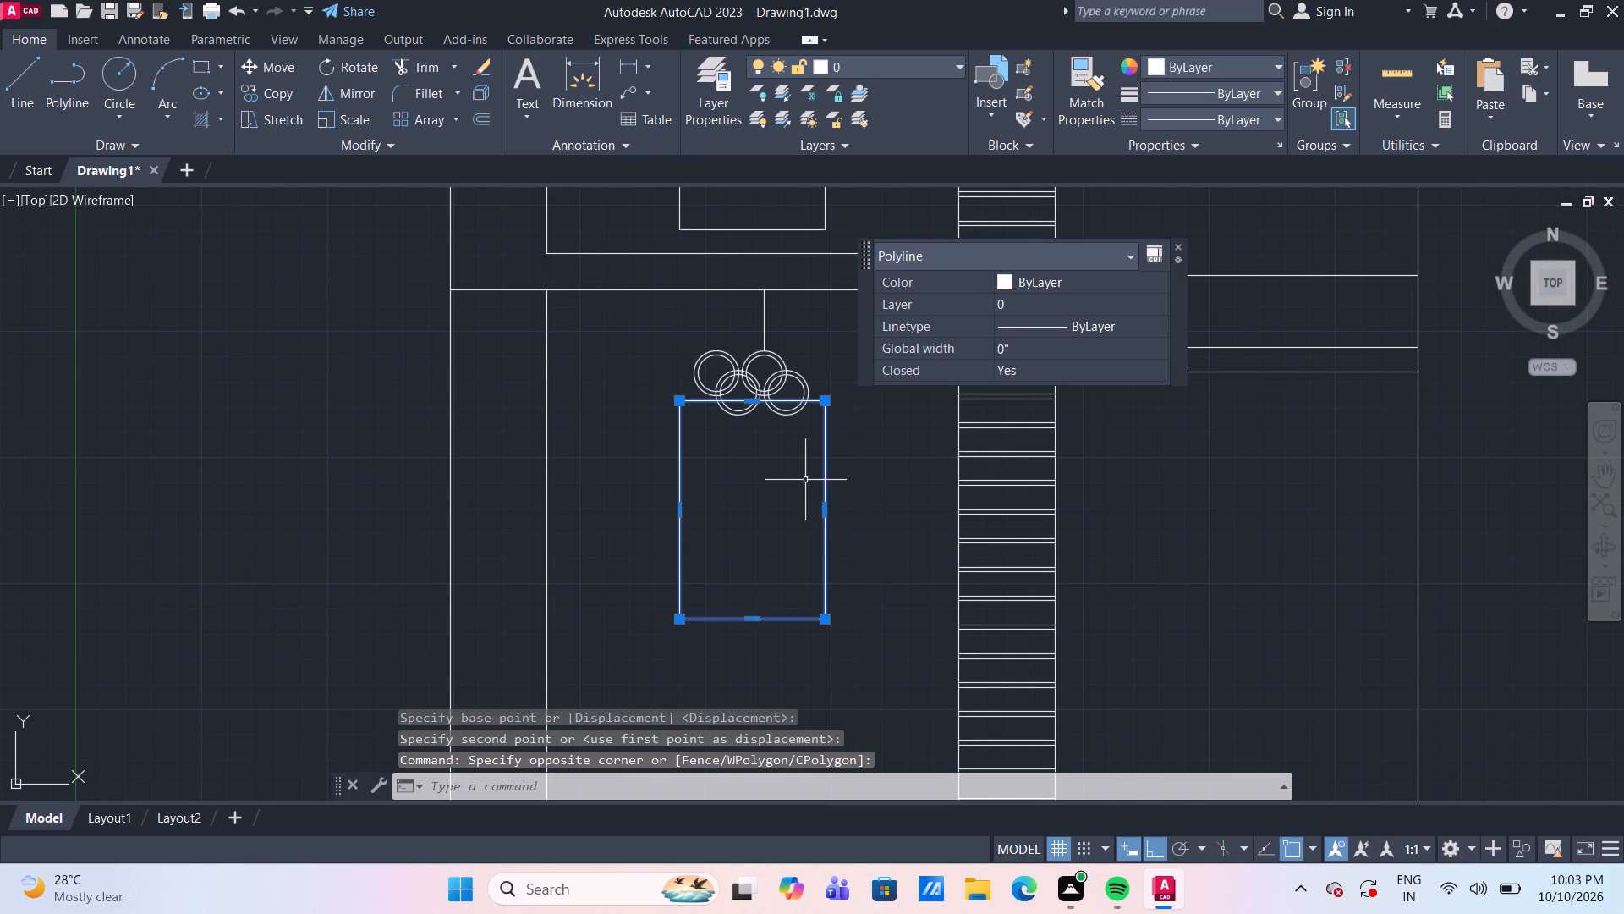
type("m")
key("space")
left_click(805, 480)
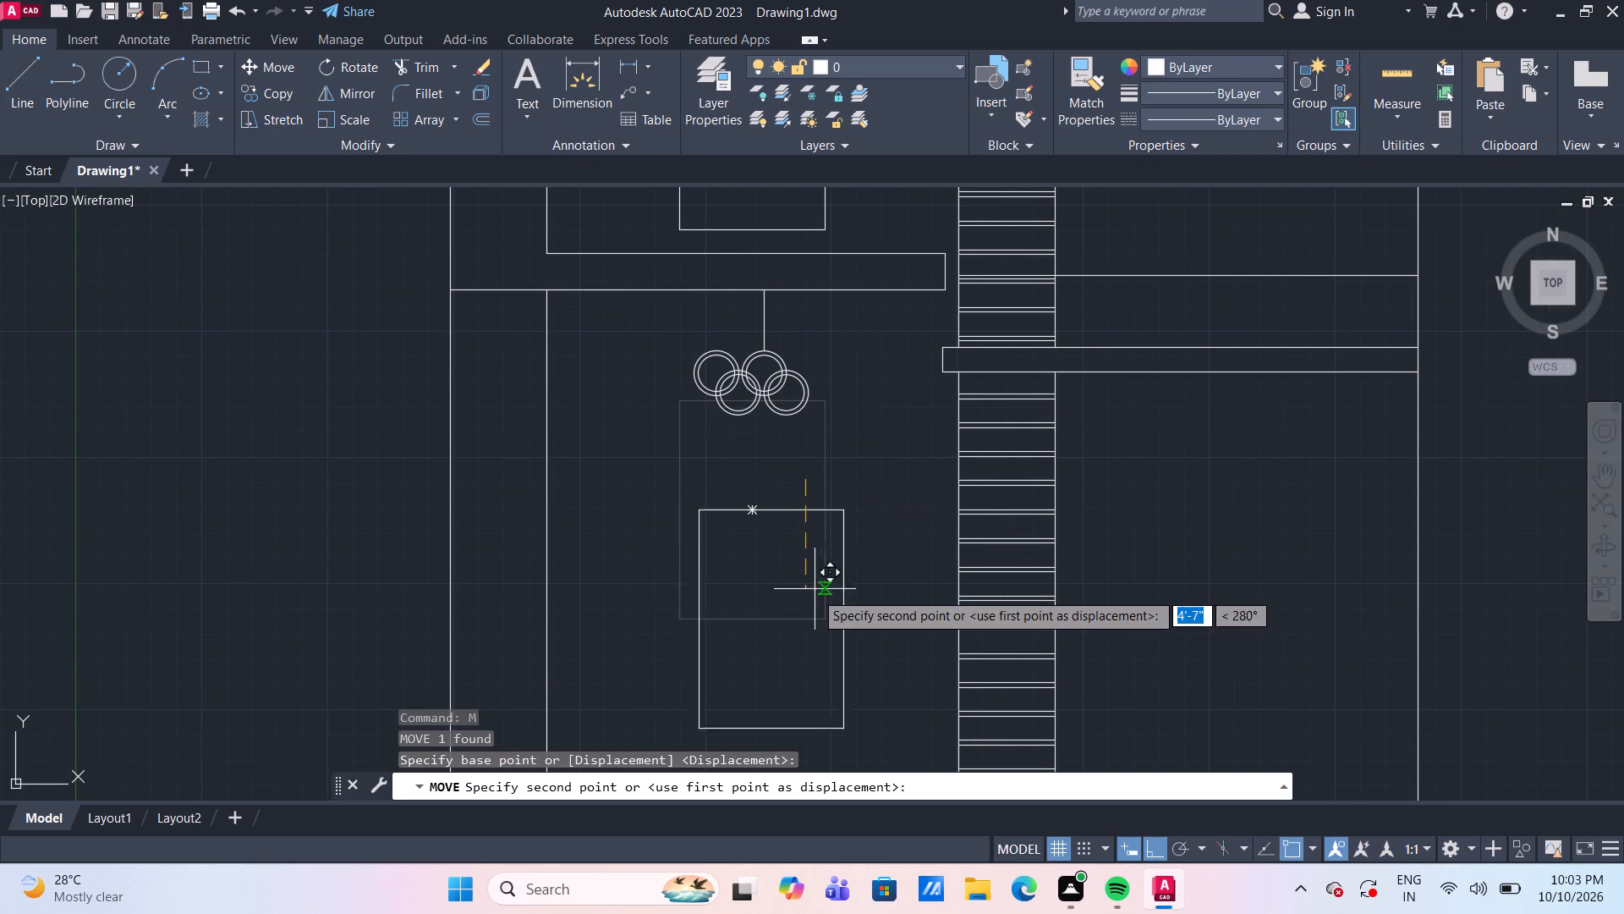
left_click(799, 619)
scroll(849, 430, "down", 1)
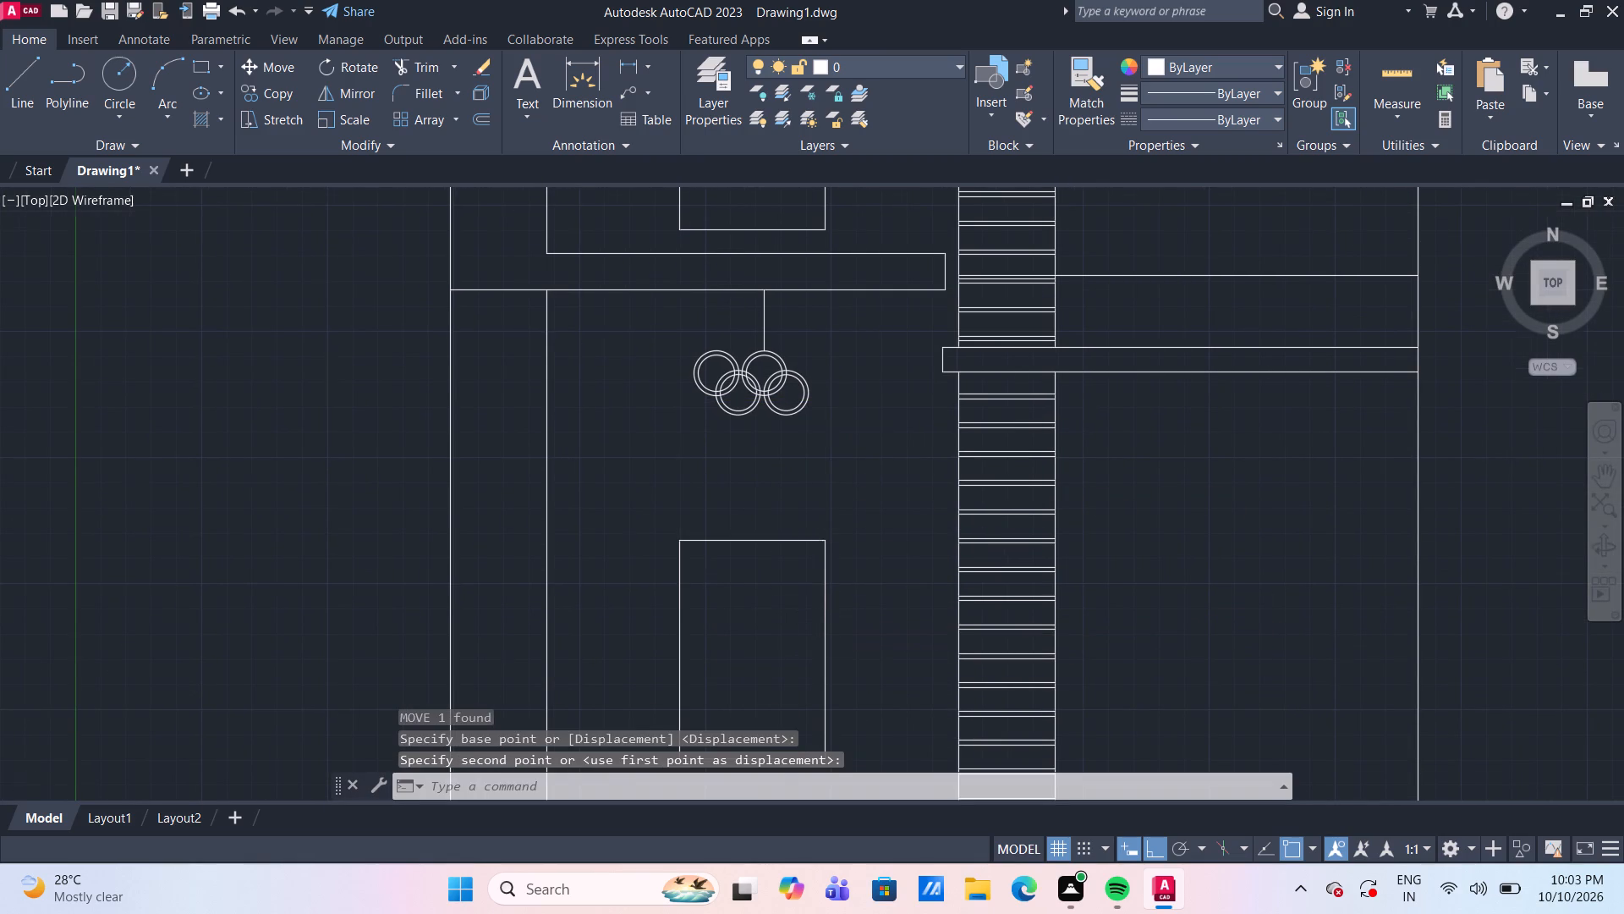
Move the horizontal and vertical guide lines beneath the upper cluster straight down about 21'8" so the horizontal one touches the lower cluster's bottom.
middle_click_drag(849, 430, 815, 544)
scroll(815, 544, "down", 2)
scroll(777, 388, "up", 1)
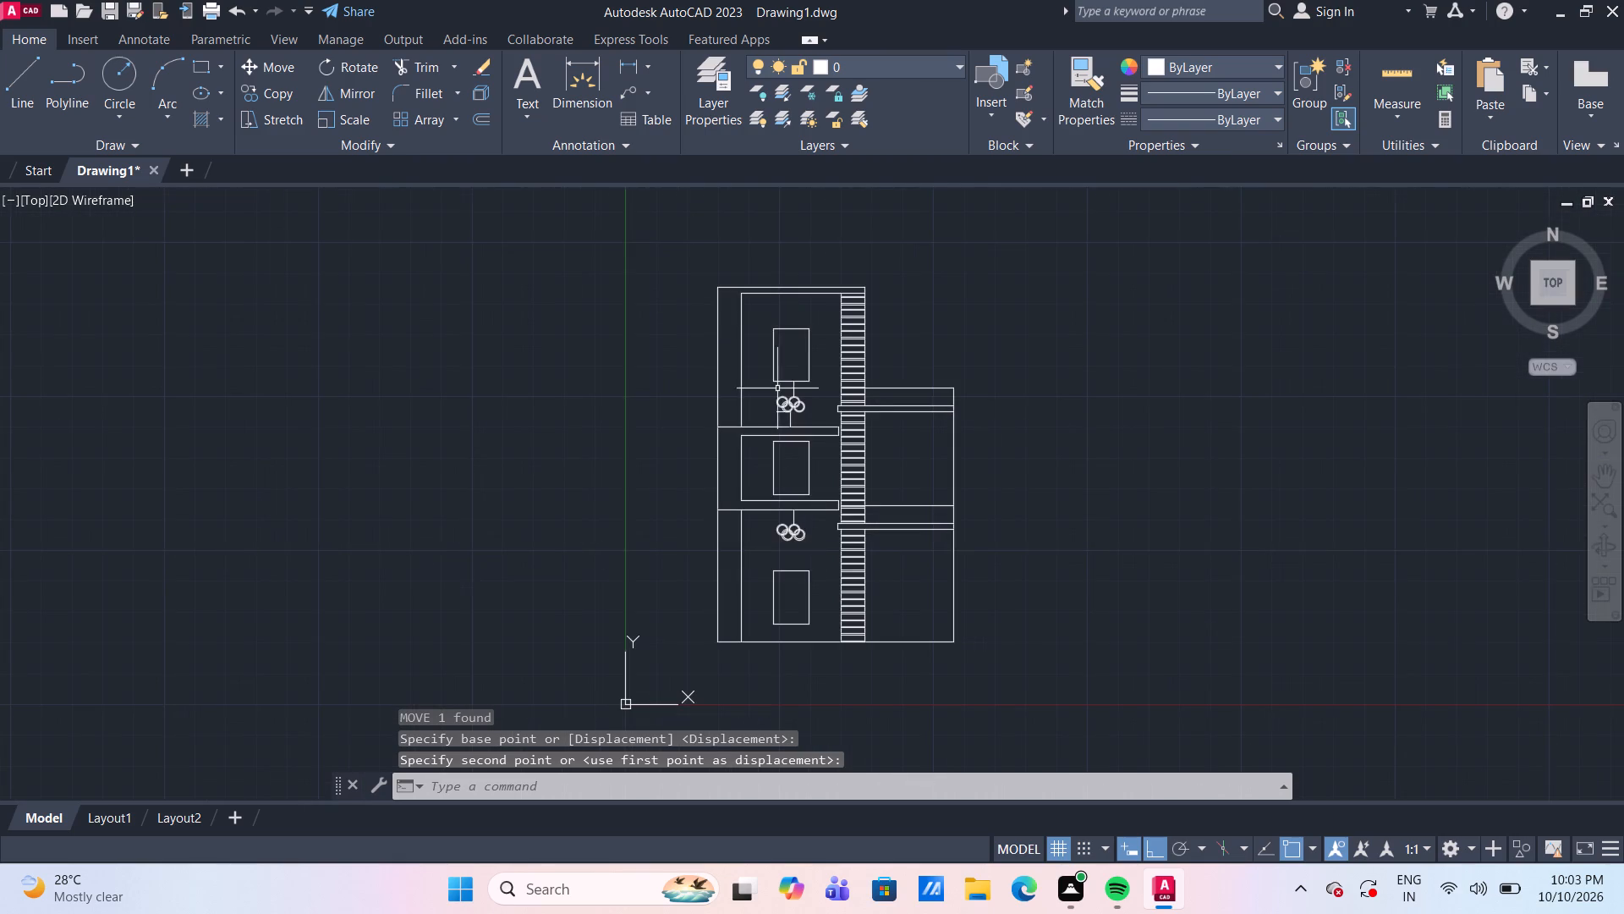
scroll(780, 388, "up", 2)
scroll(820, 502, "up", 2)
left_click_drag(804, 526, 779, 513)
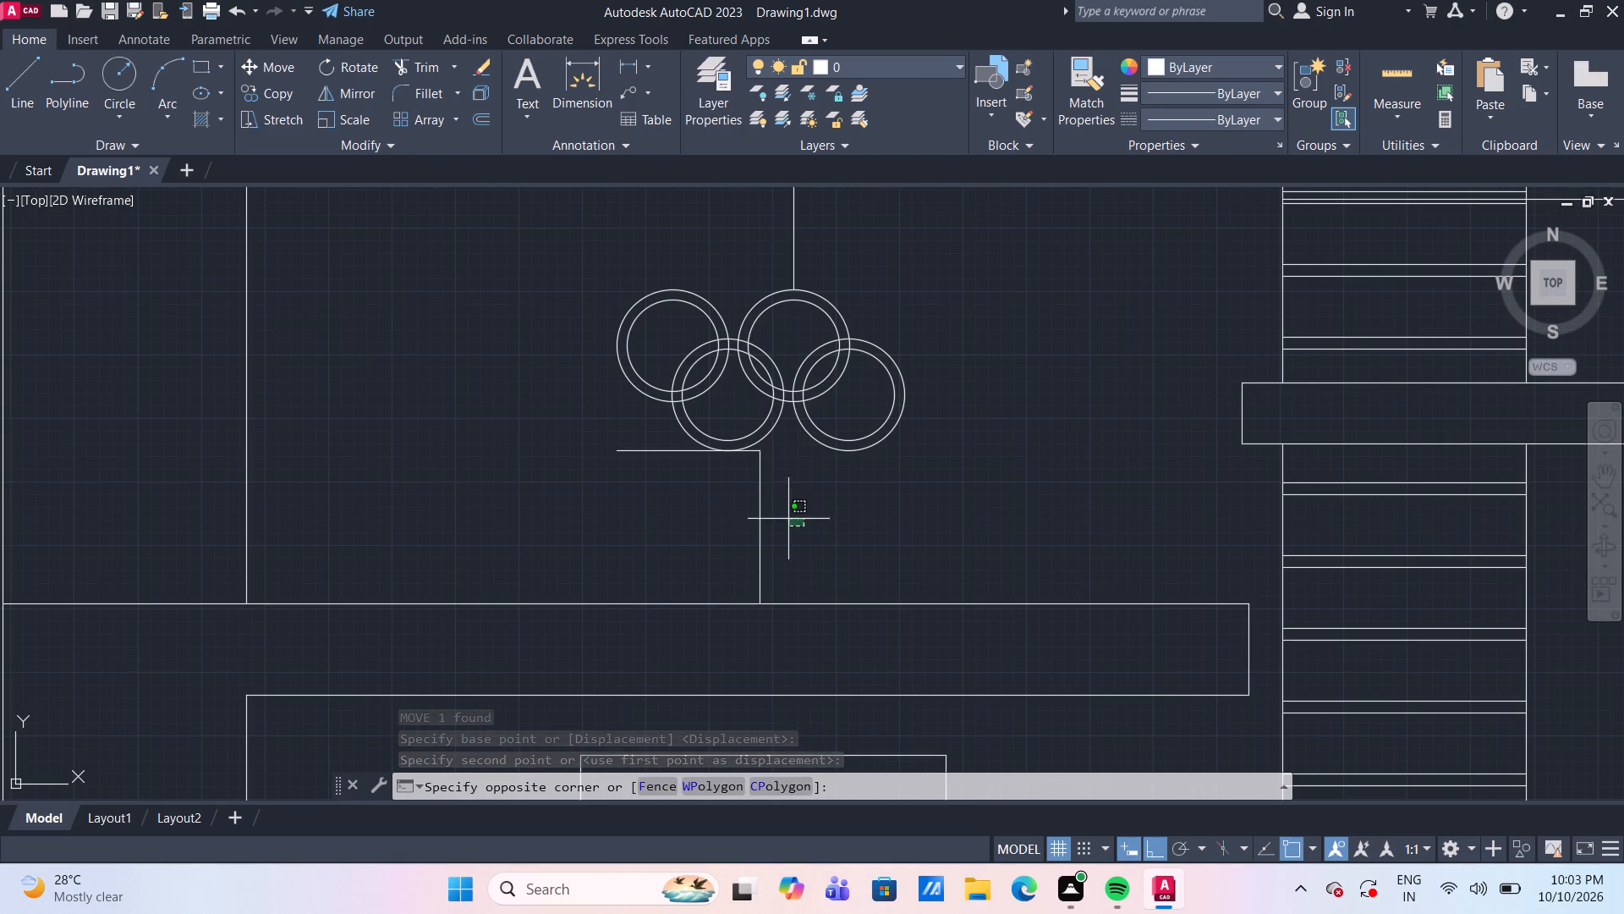
left_click(739, 498)
left_click(653, 454)
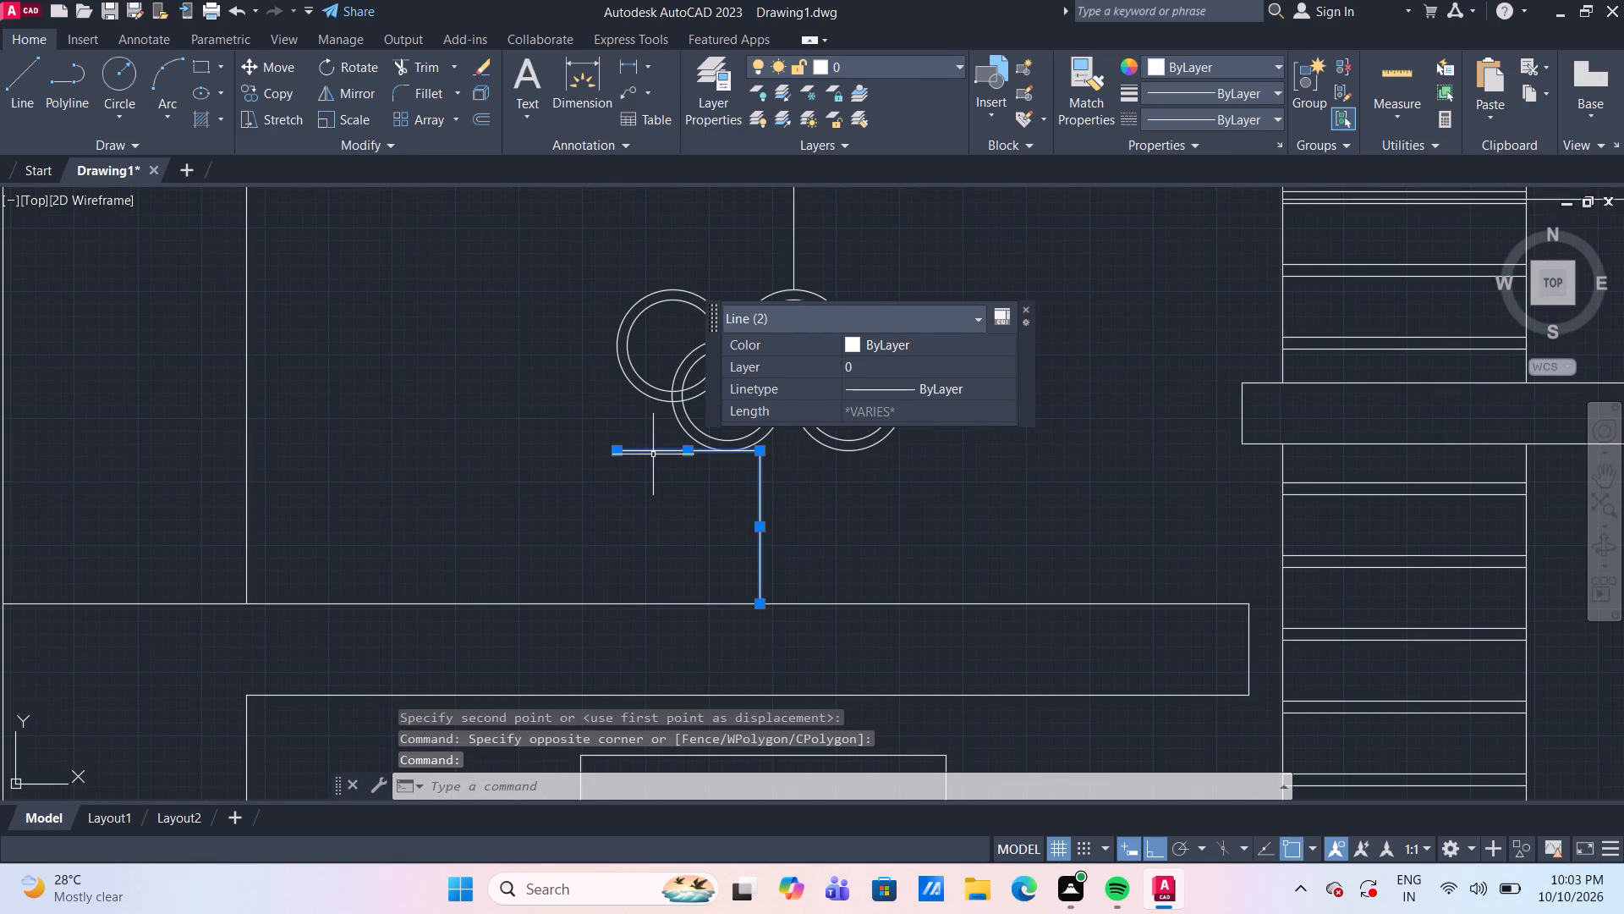
type("m")
key("space")
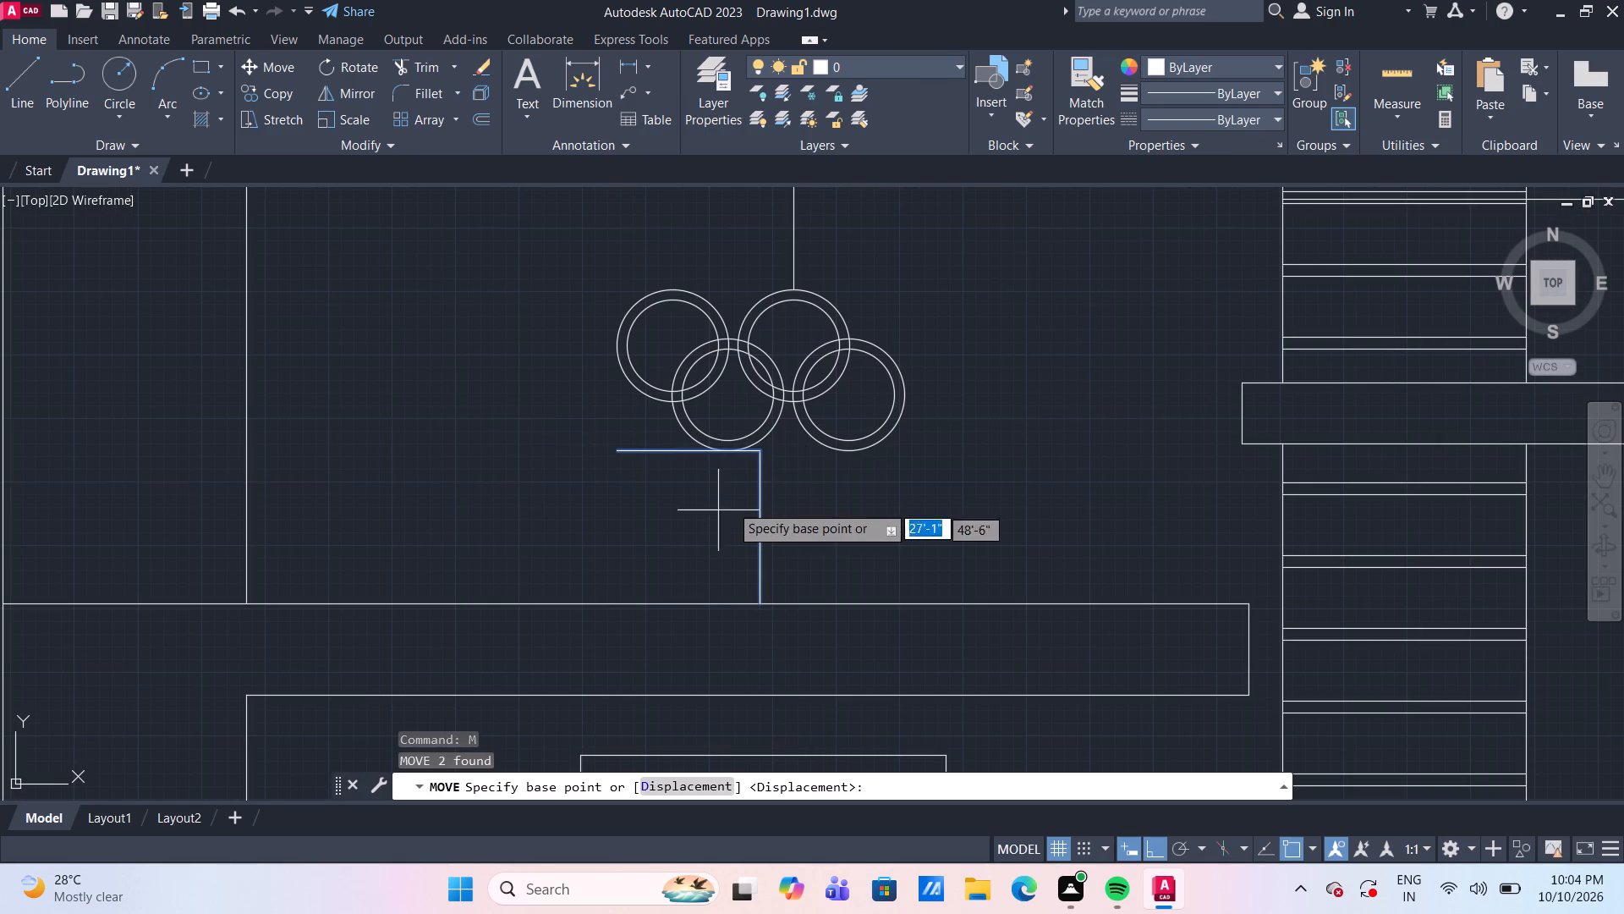
left_click(760, 453)
scroll(760, 489, "down", 4)
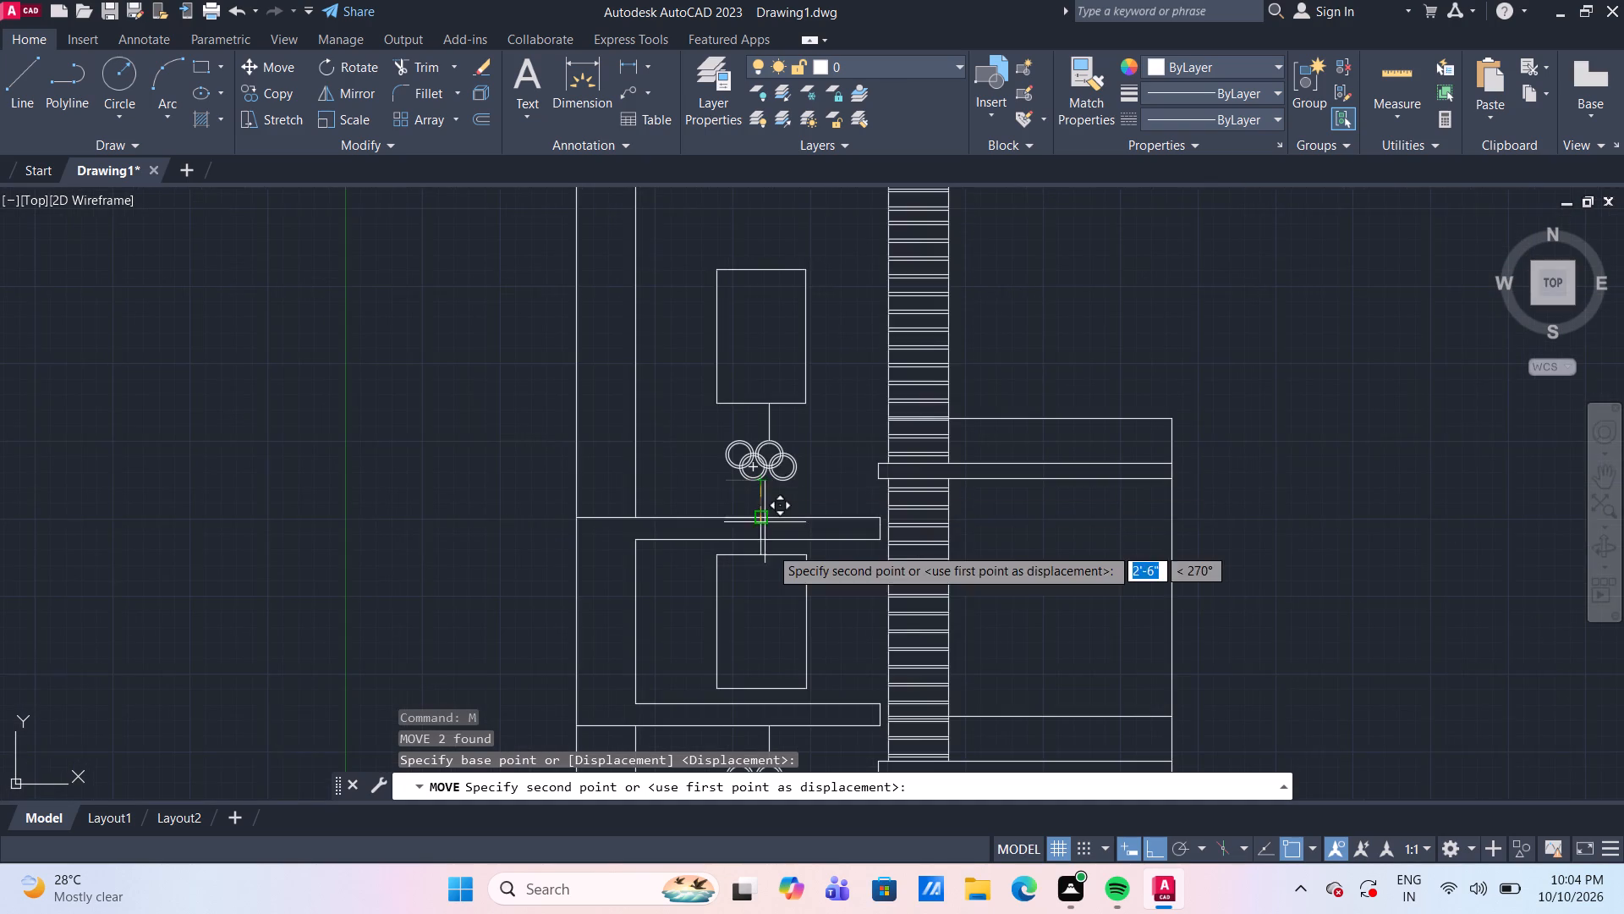
scroll(778, 567, "up", 1)
scroll(778, 572, "down", 3)
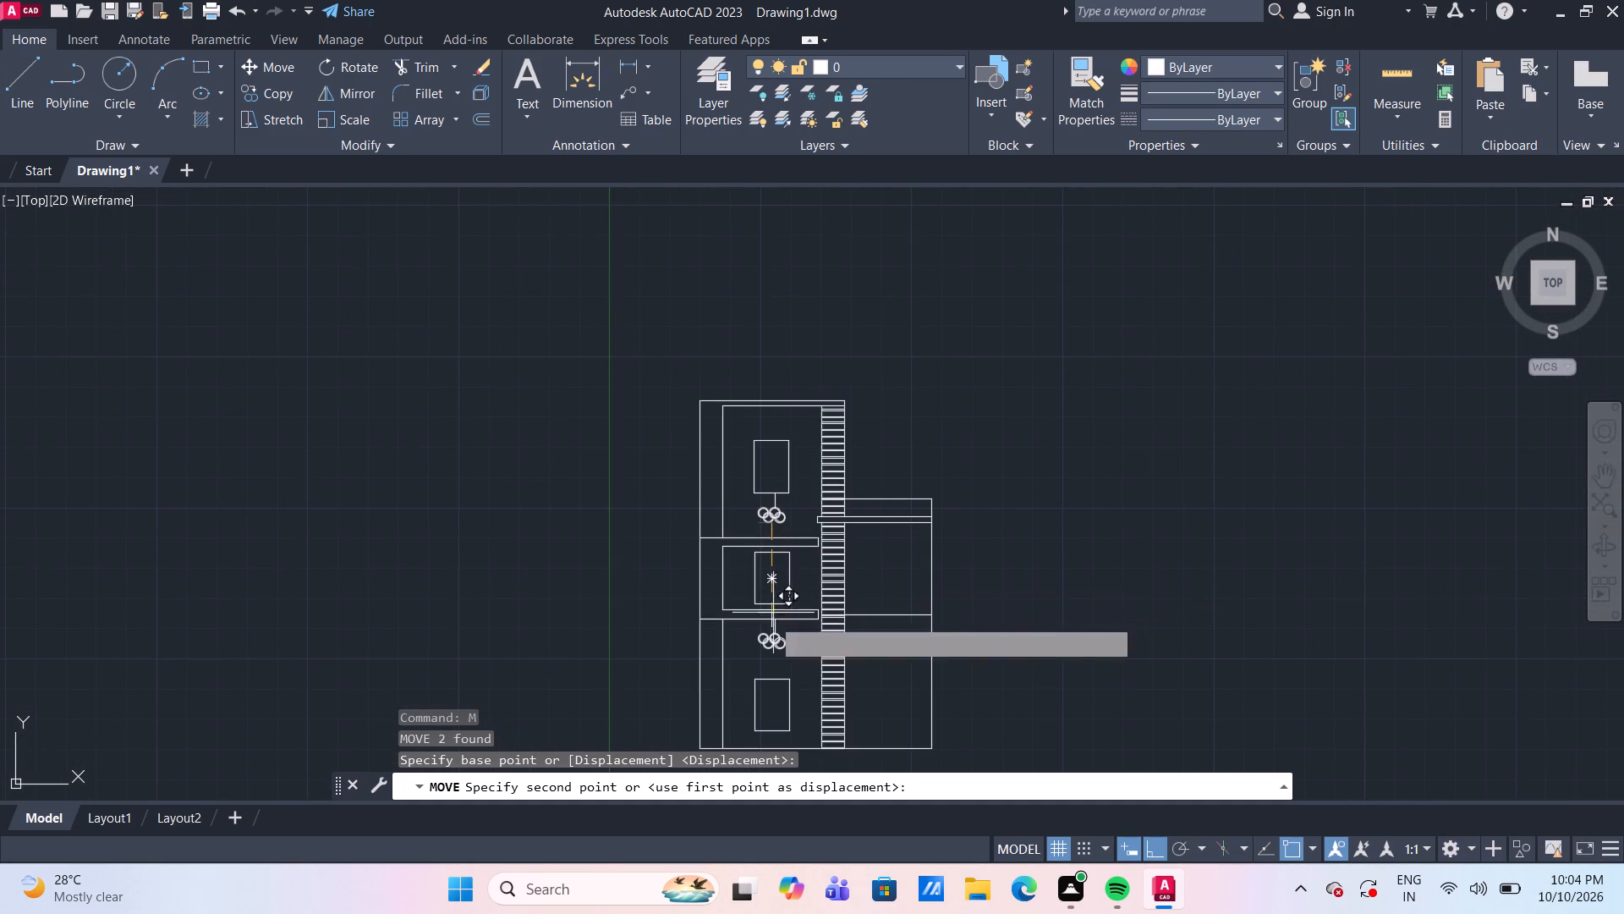
scroll(778, 663, "up", 3)
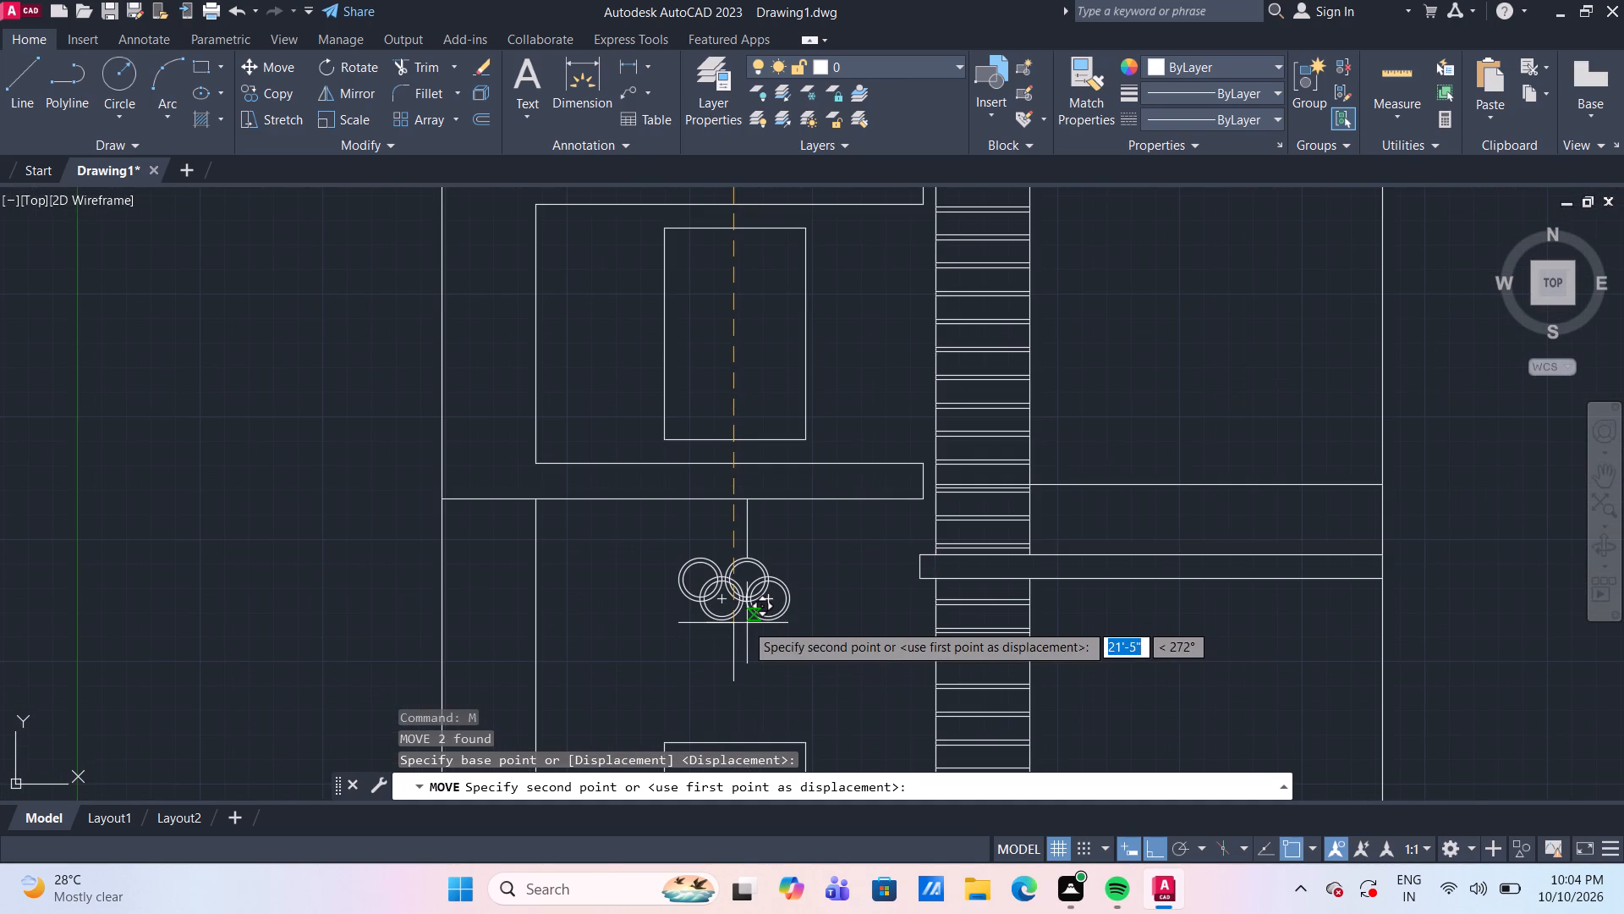
scroll(744, 623, "up", 3)
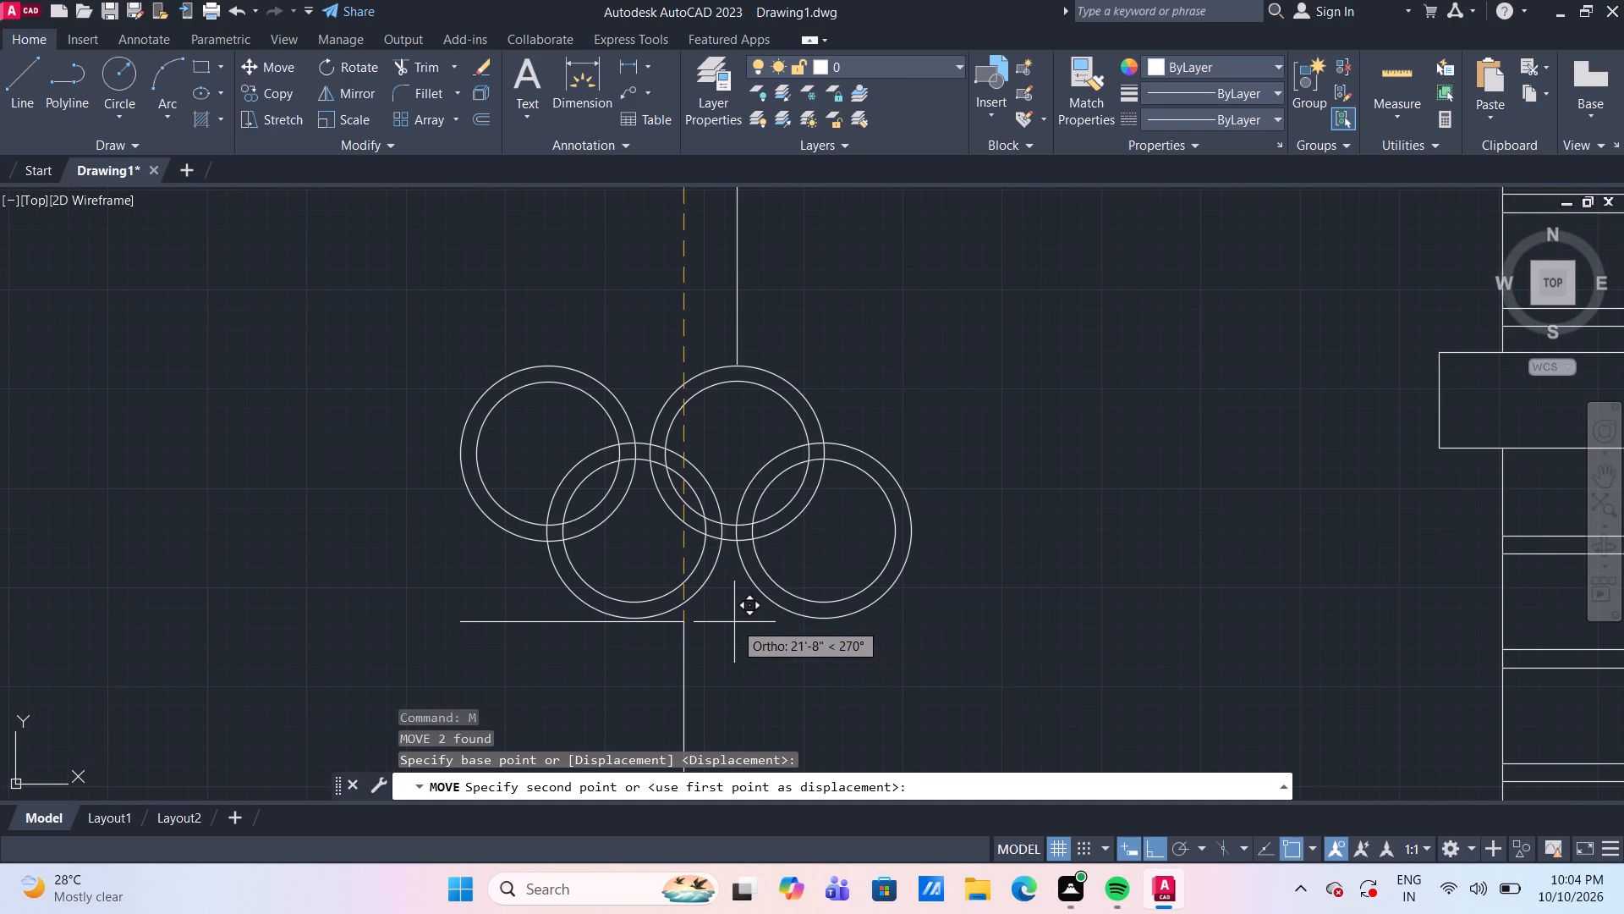
left_click(736, 619)
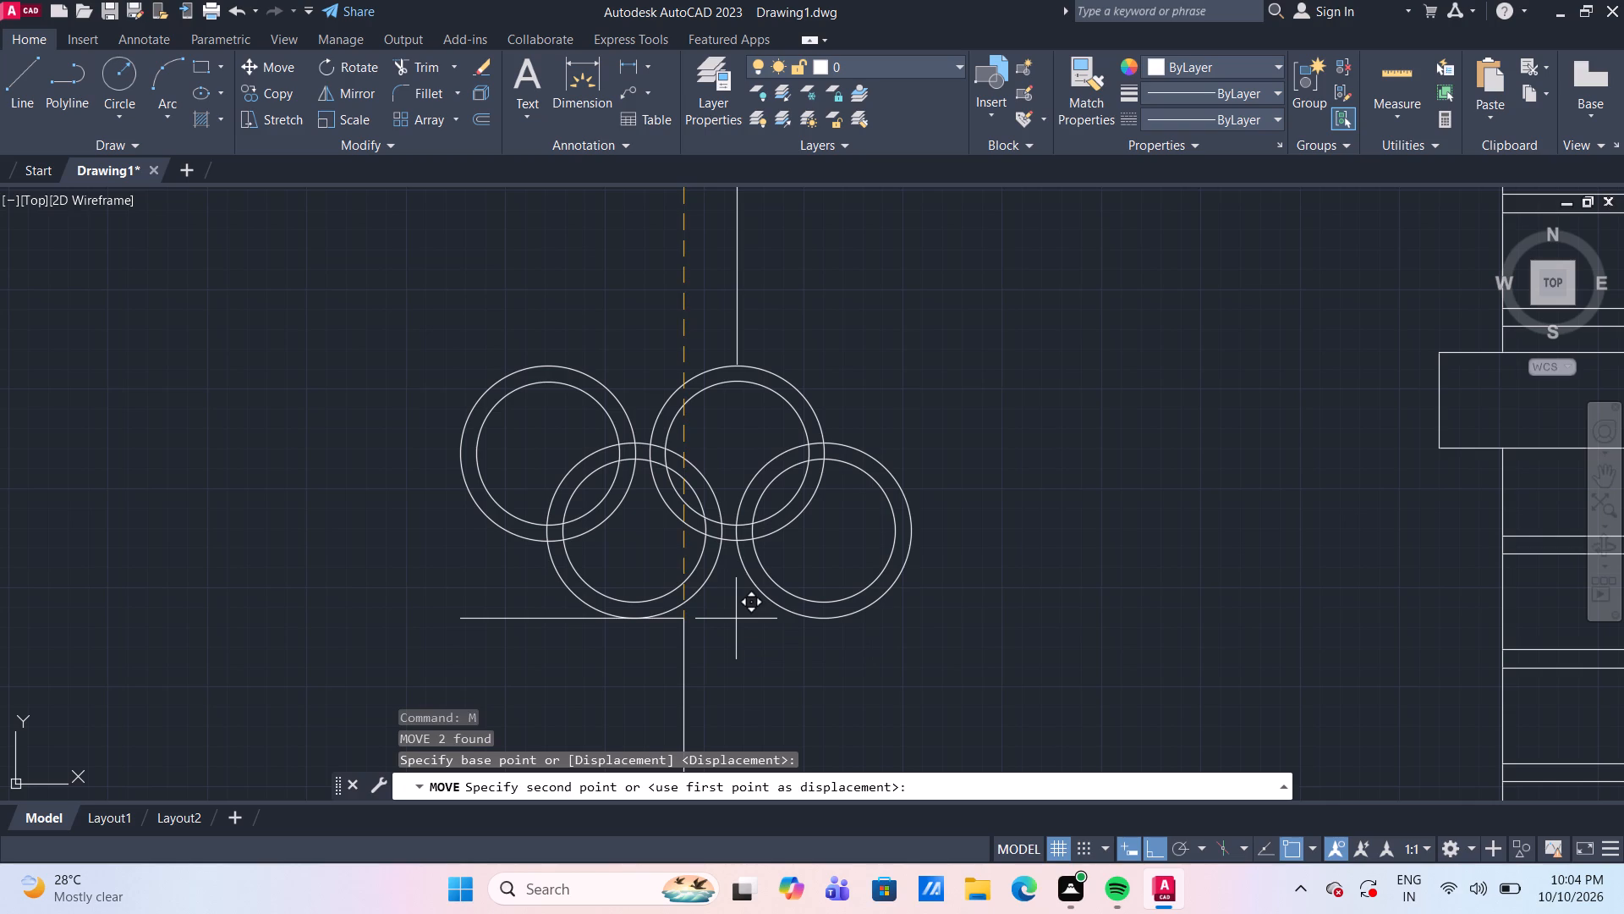
scroll(713, 632, "up", 3)
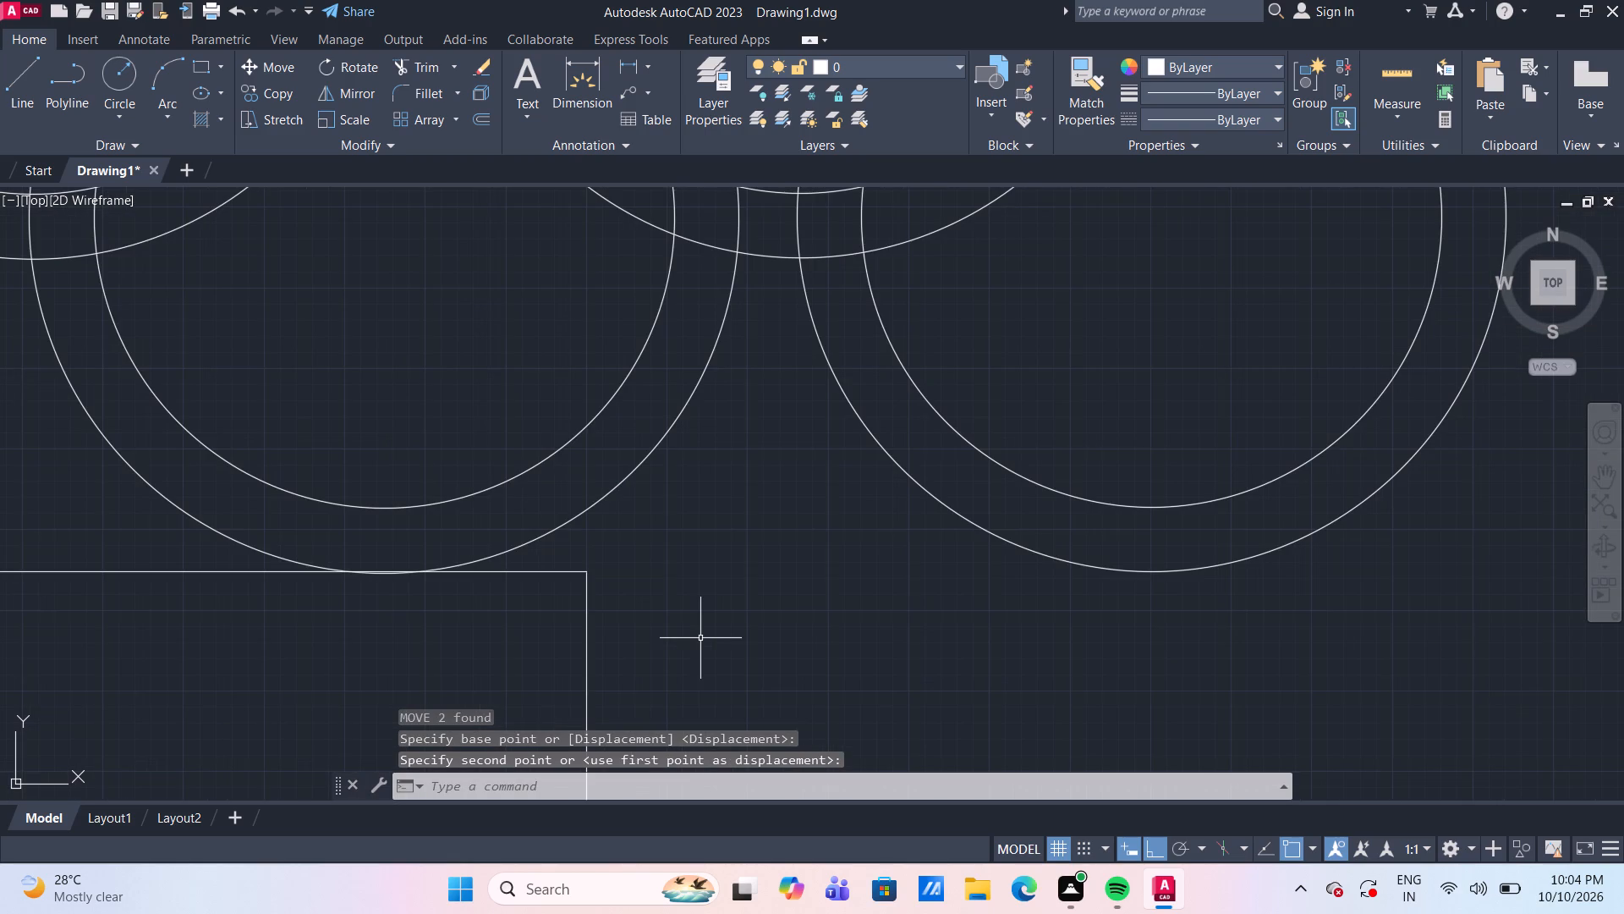
Move the bottom rectangle straight up about 2'8" so its top edge meets the lower end of the vertical guide line.
scroll(700, 638, "down", 7)
scroll(710, 685, "up", 1)
middle_click_drag(715, 682, 741, 491)
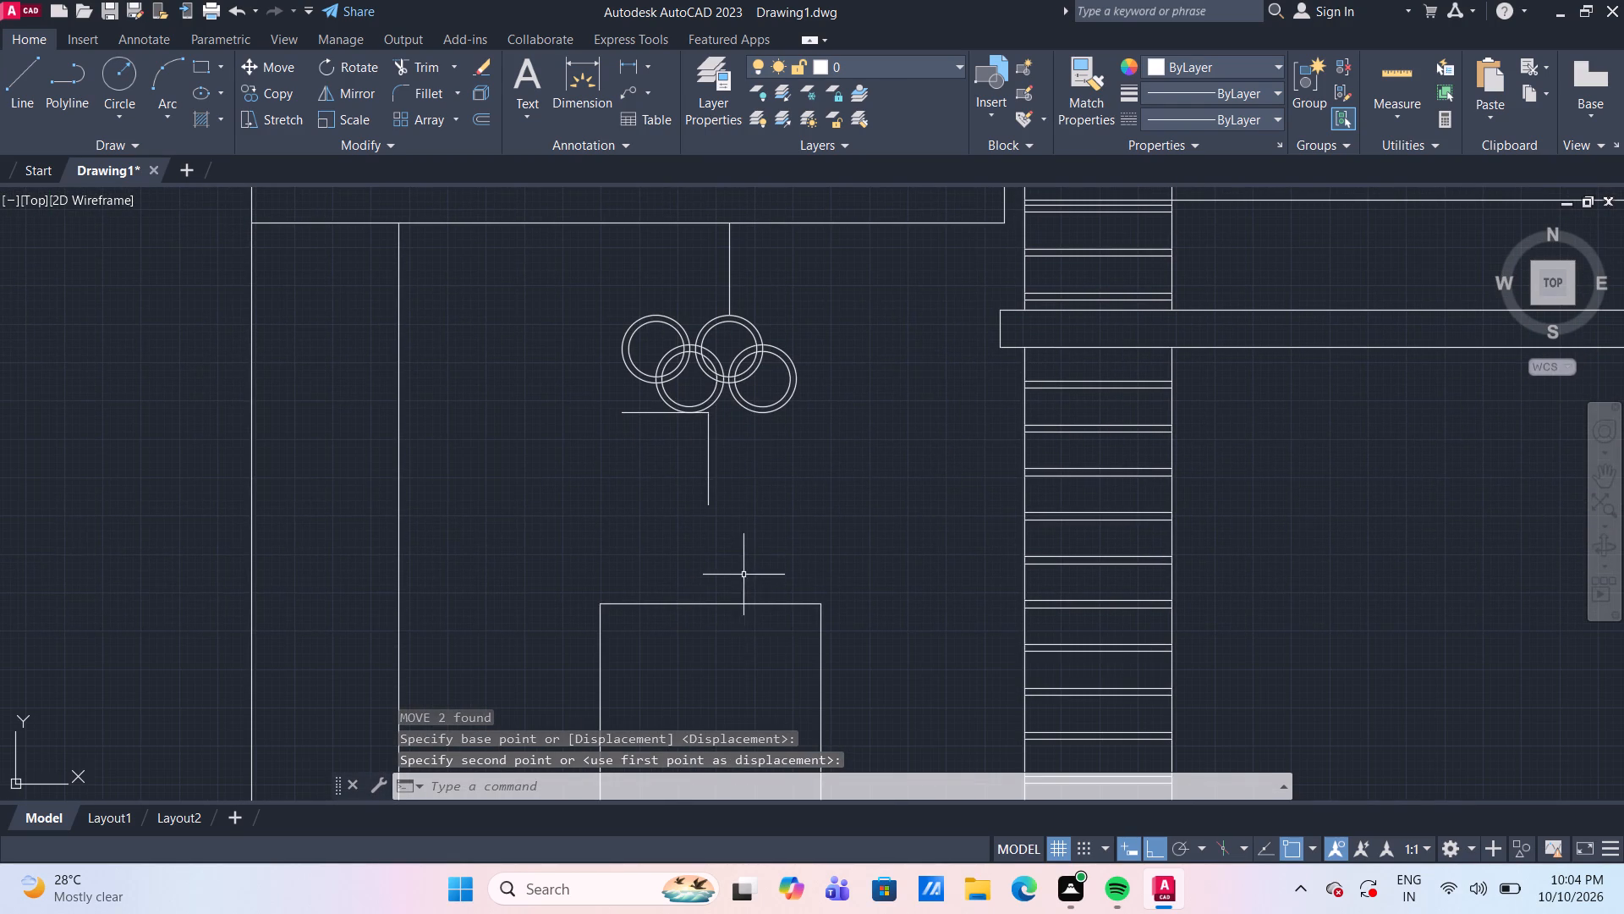
left_click_drag(754, 640, 735, 583)
left_click(727, 563)
type("m")
key("space")
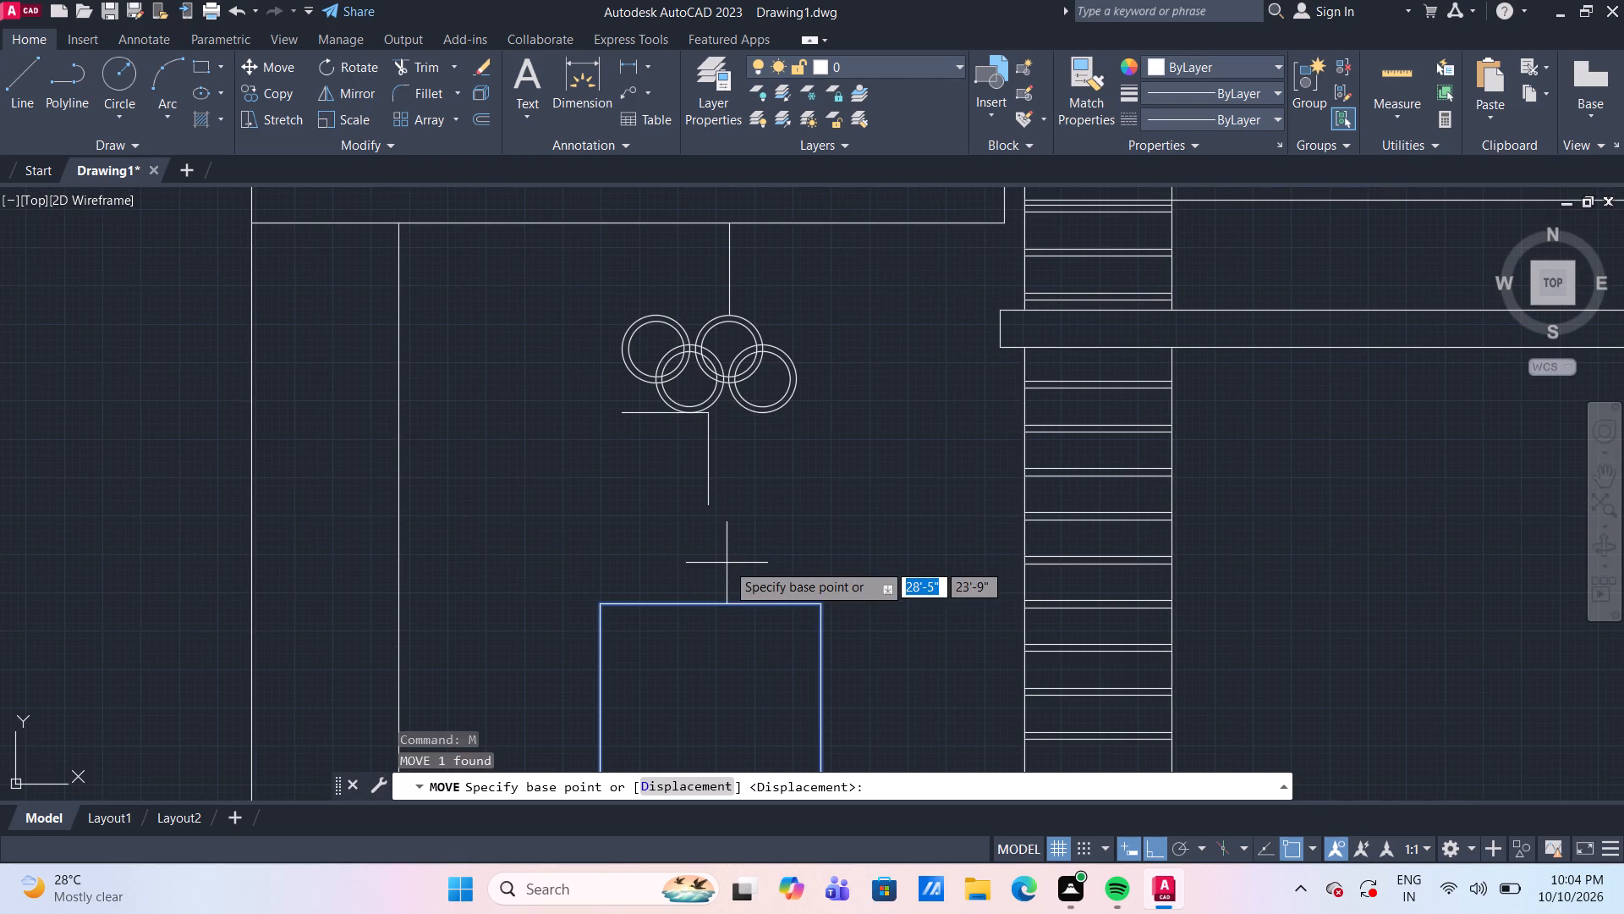
left_click_drag(710, 603, 713, 586)
scroll(723, 522, "up", 3)
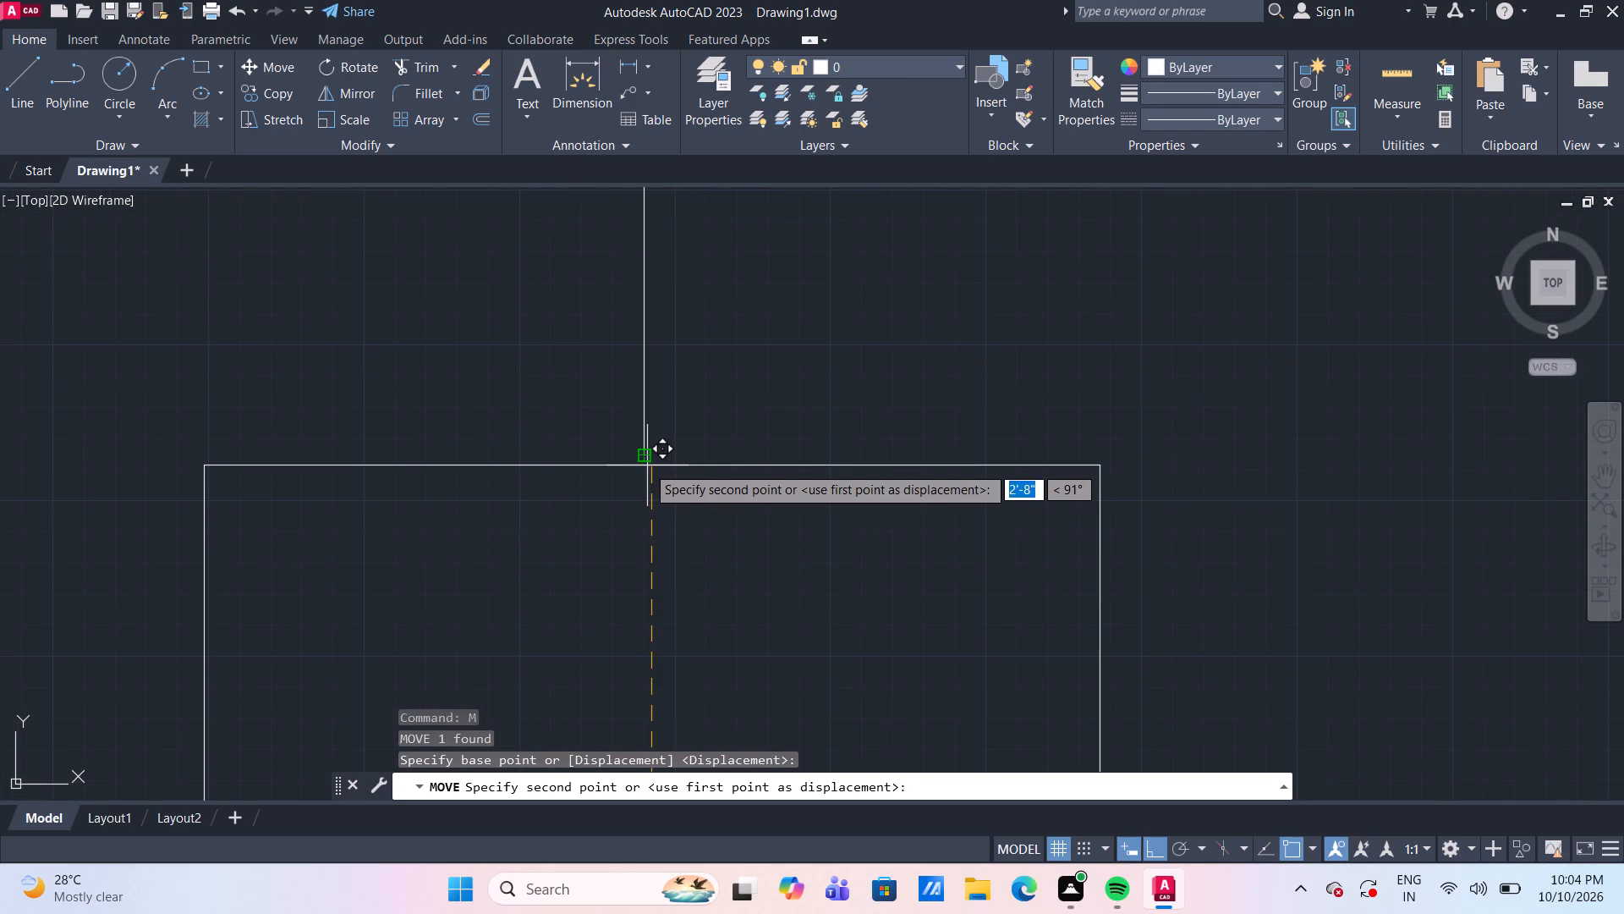
scroll(646, 465, "up", 1)
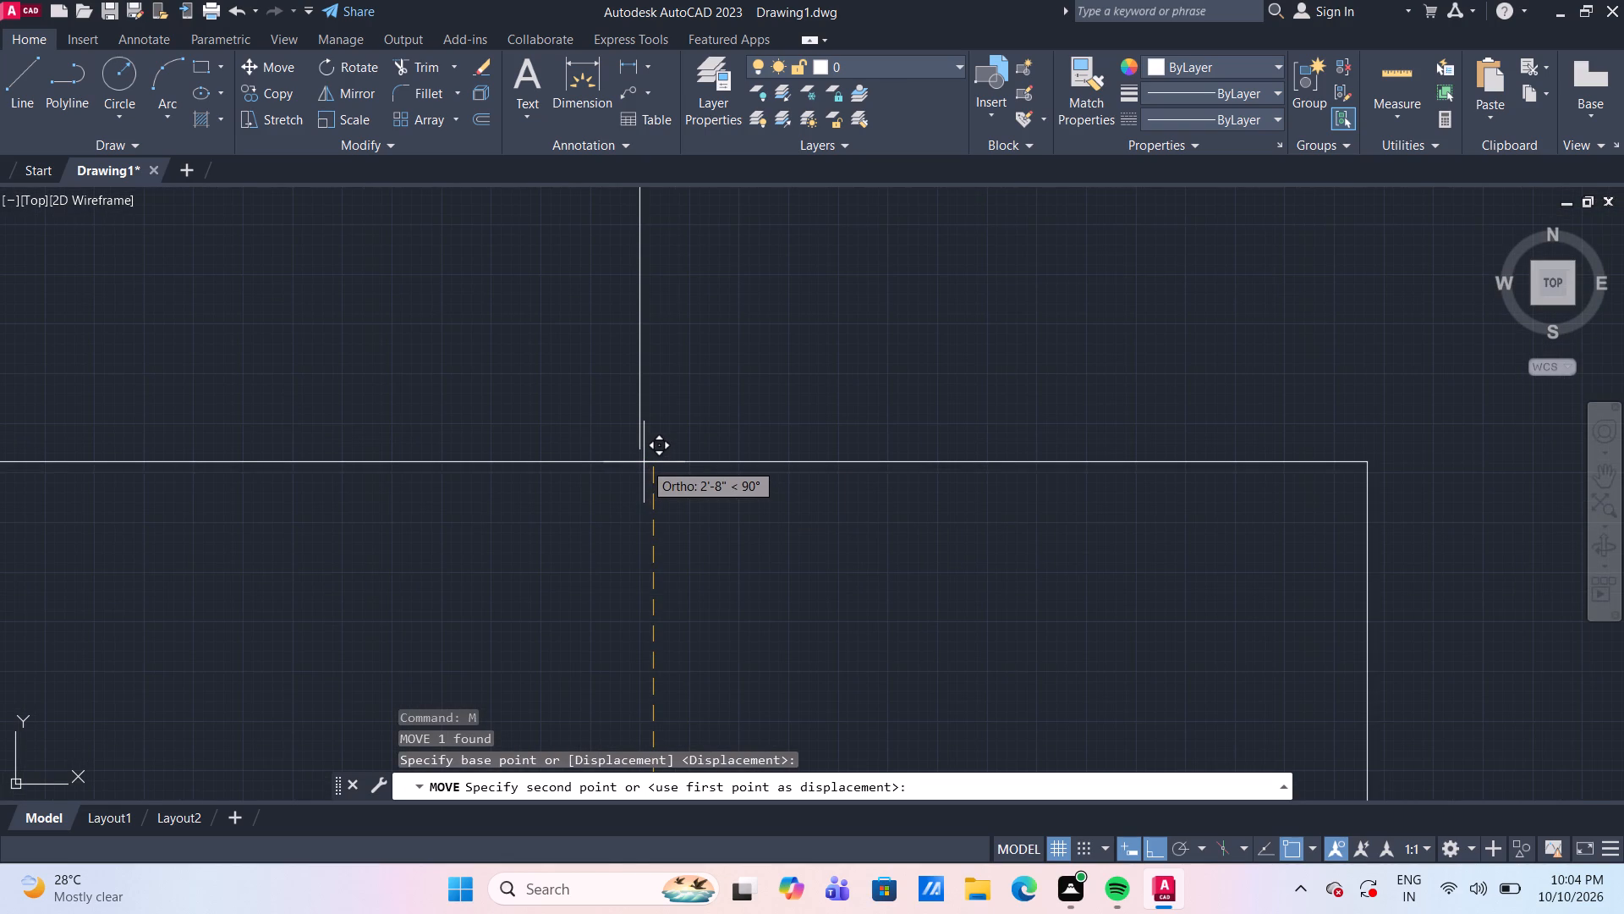
scroll(648, 462, "up", 3)
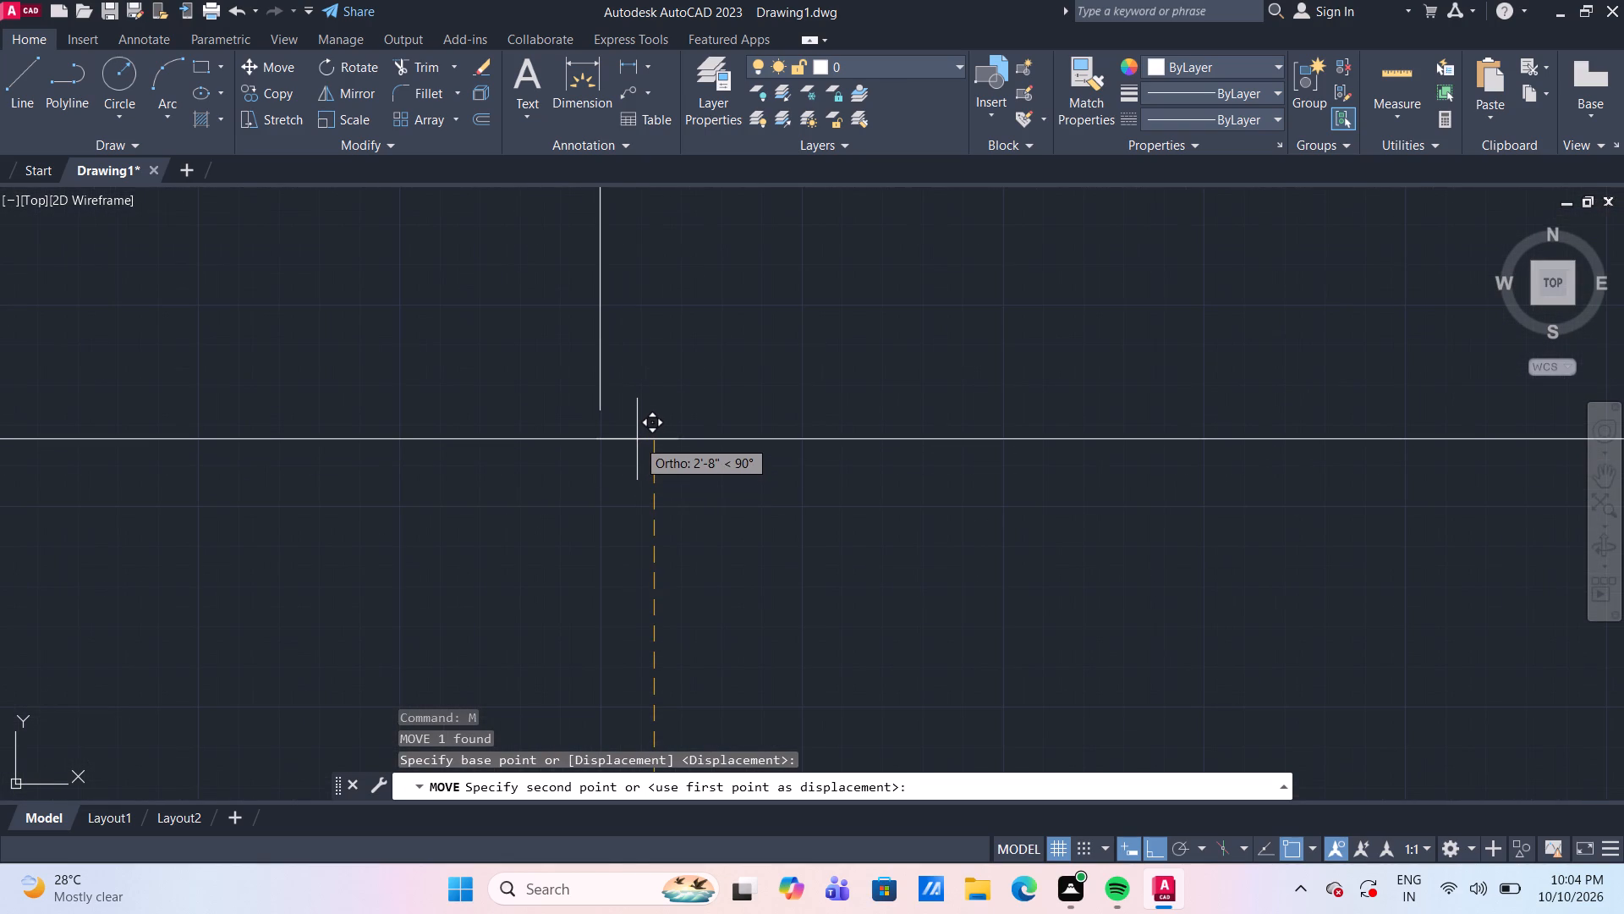
left_click(640, 419)
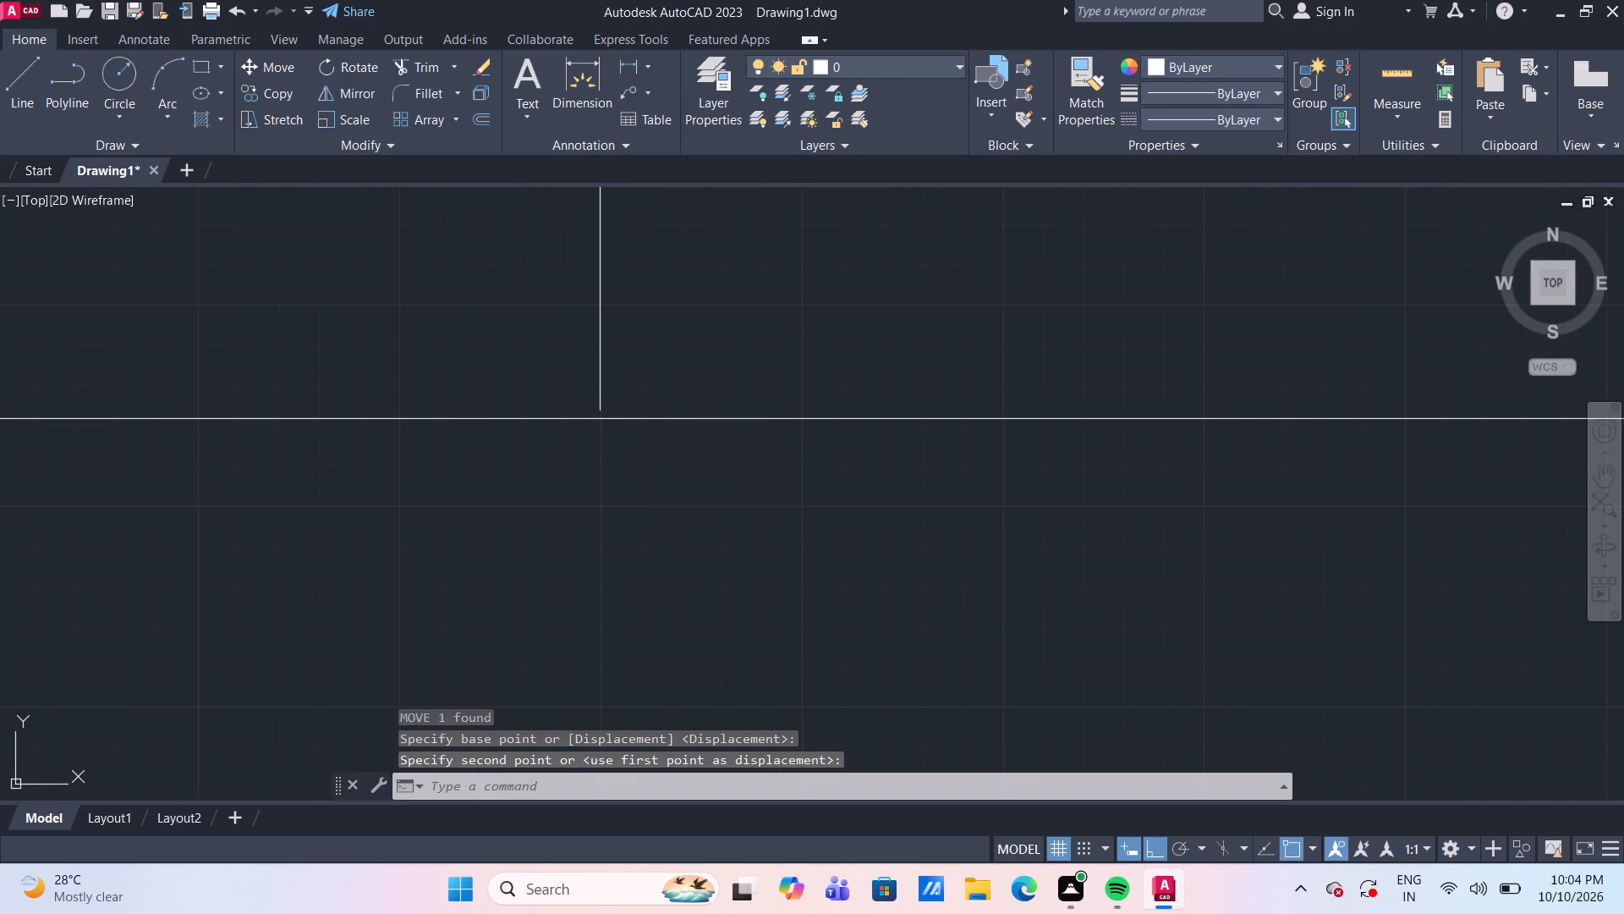
key("Escape")
Delete the vertical and horizontal guide lines beneath the lower ring cluster.
left_click_drag(641, 367, 628, 361)
left_click(595, 338)
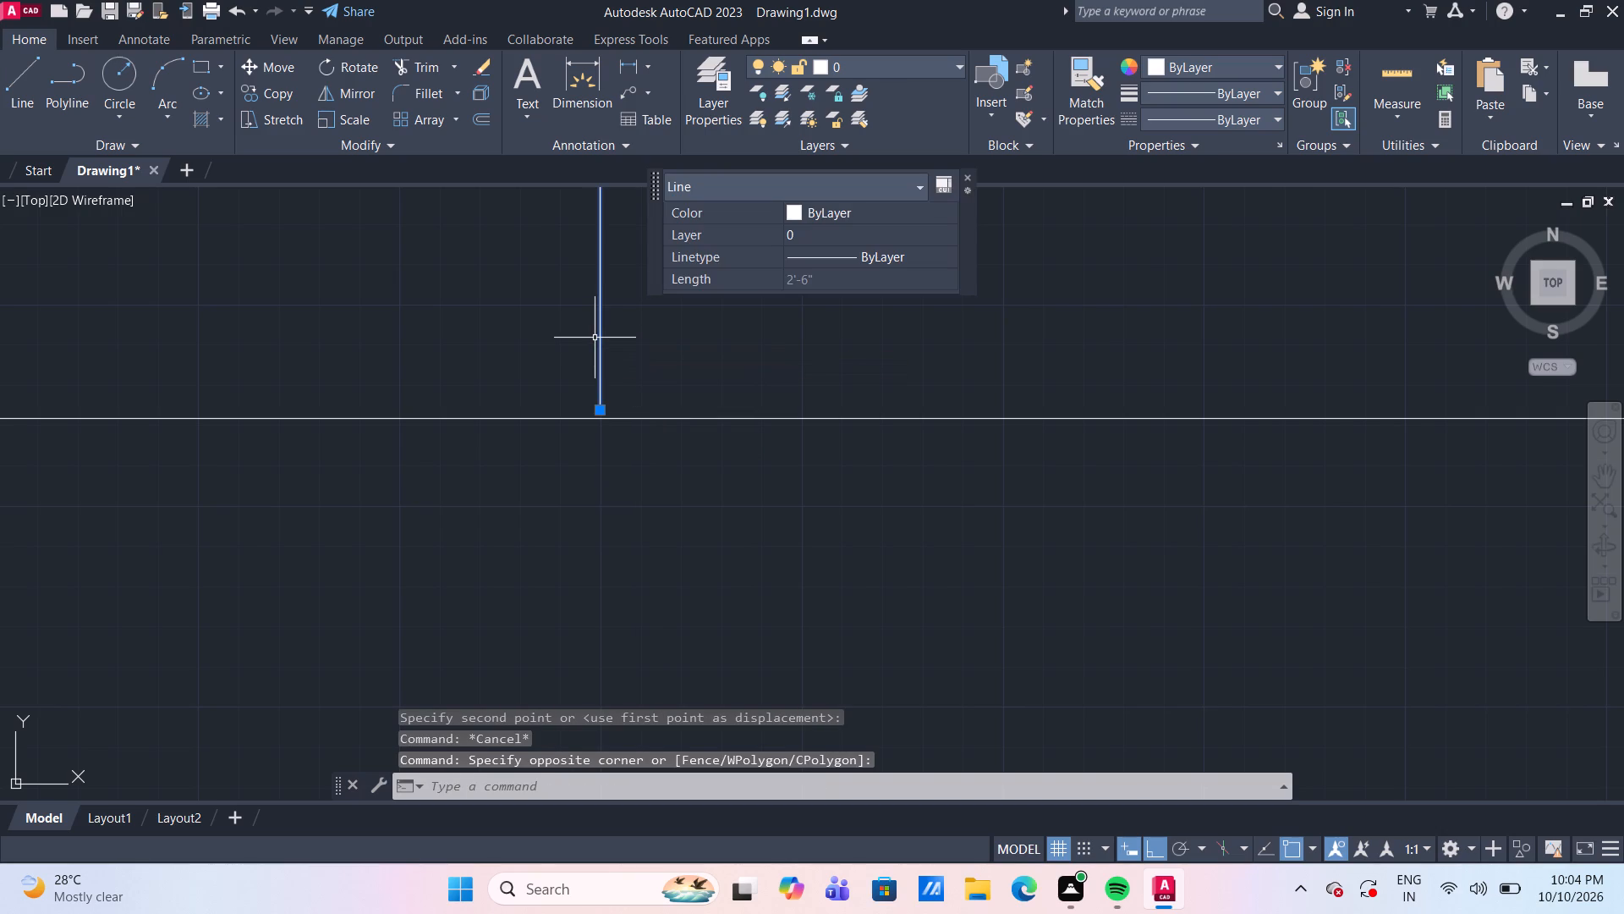
key("Delete")
scroll(595, 338, "down", 8)
scroll(562, 268, "up", 3)
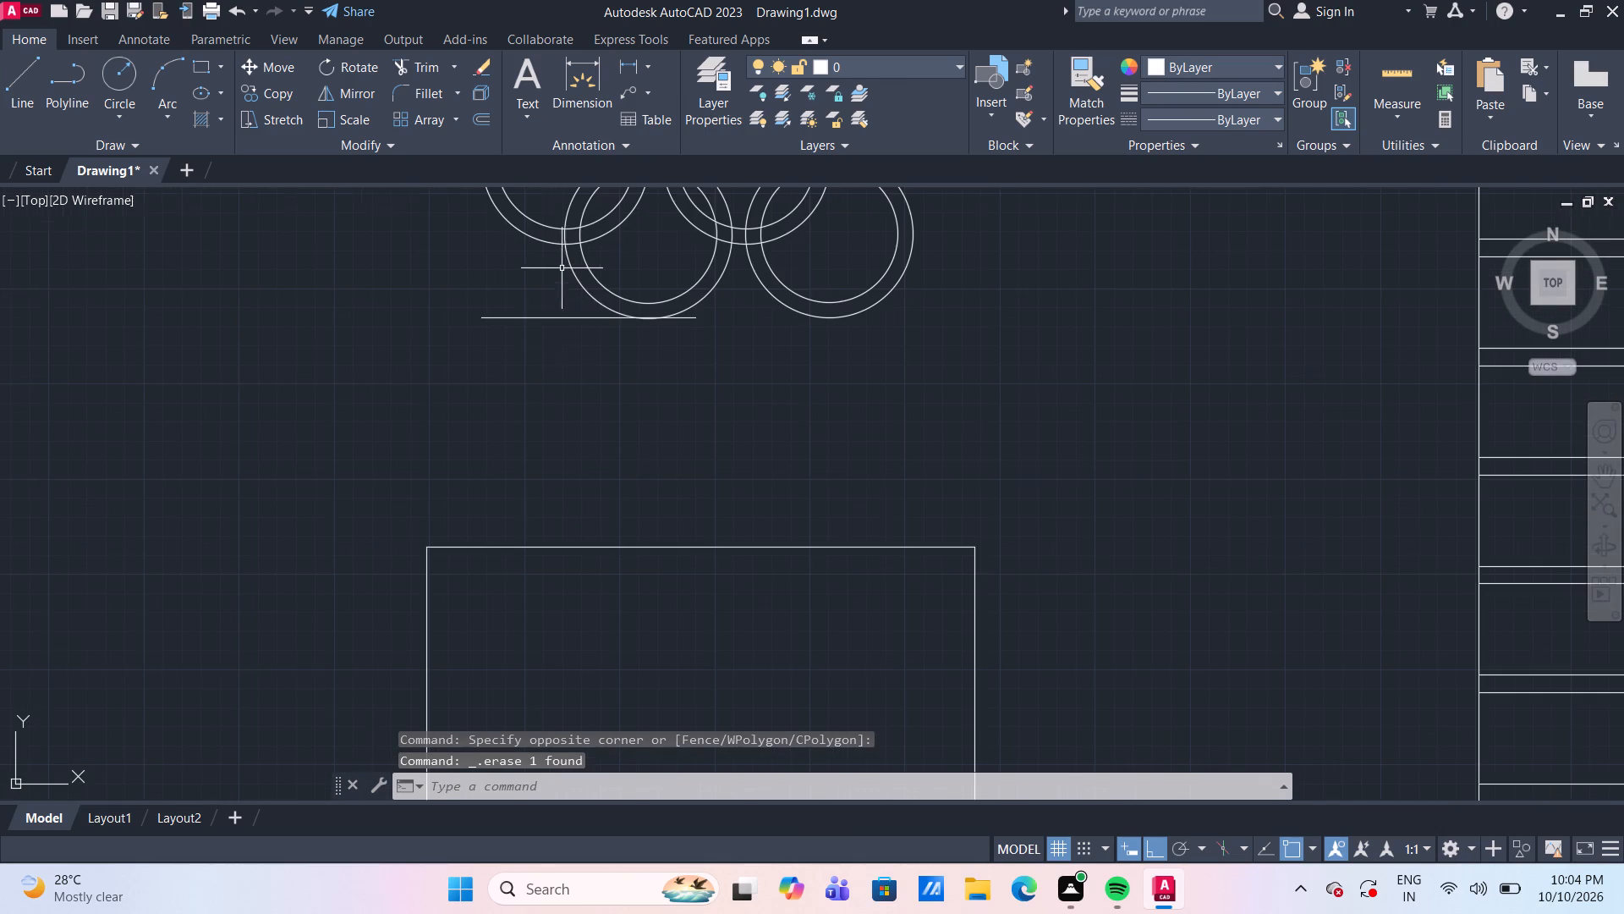
left_click_drag(563, 364, 539, 337)
left_click(502, 300)
key("Delete")
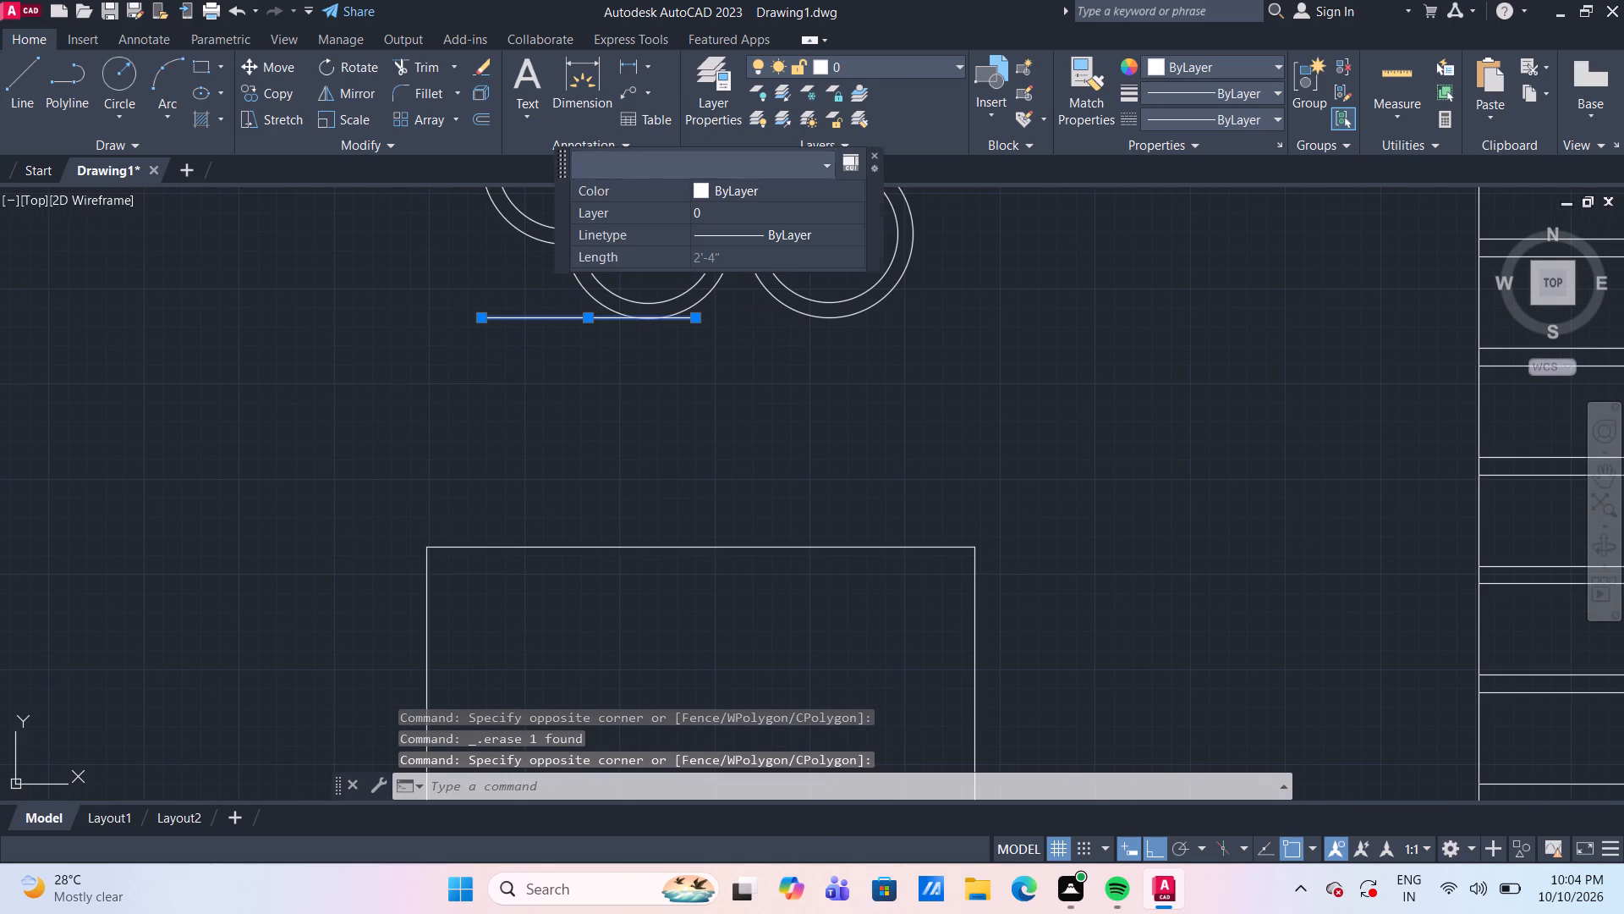
Delete the vertical guide line between the top rectangle and the upper ring cluster.
scroll(502, 300, "down", 6)
scroll(557, 274, "up", 3)
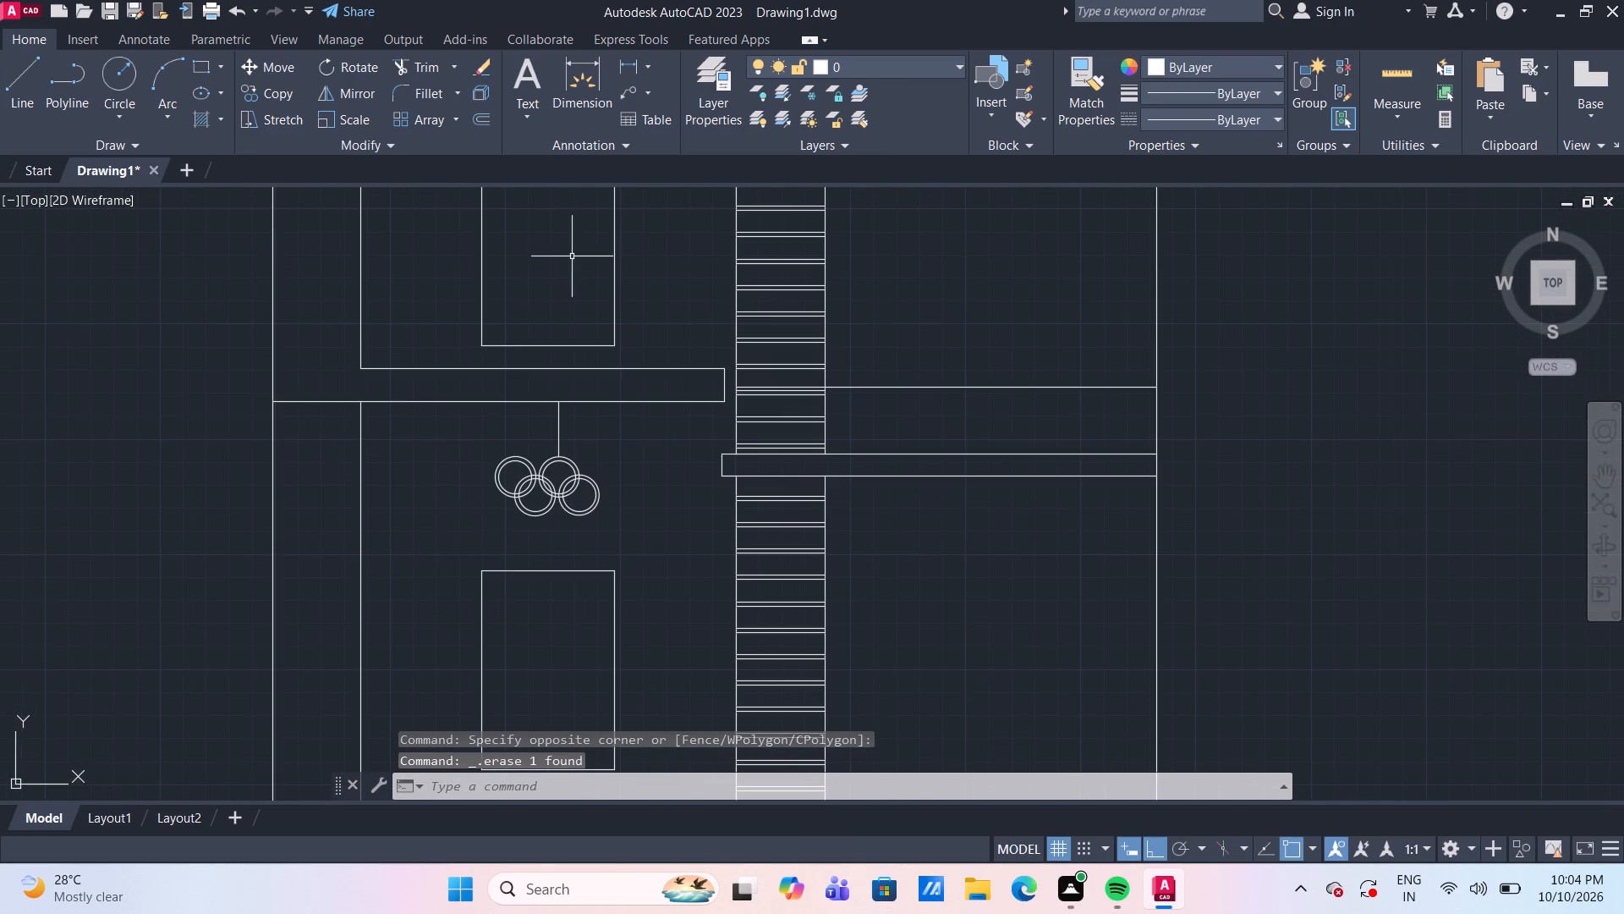
middle_click_drag(573, 255, 611, 639)
scroll(640, 300, "up", 2)
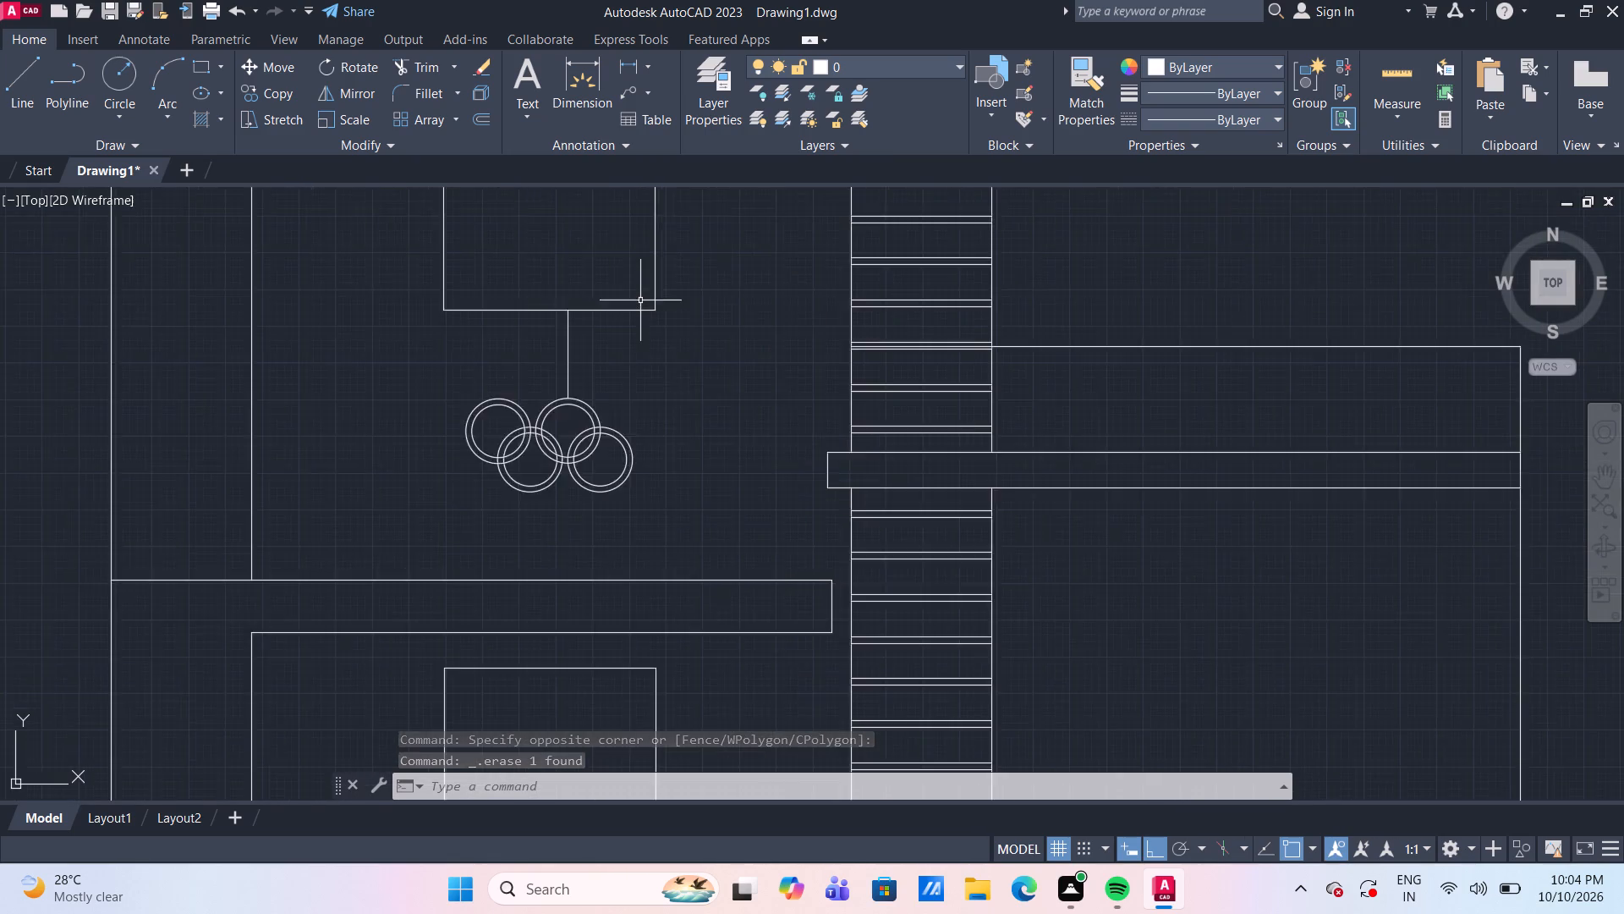
scroll(639, 333, "down", 2)
left_click_drag(625, 346, 603, 342)
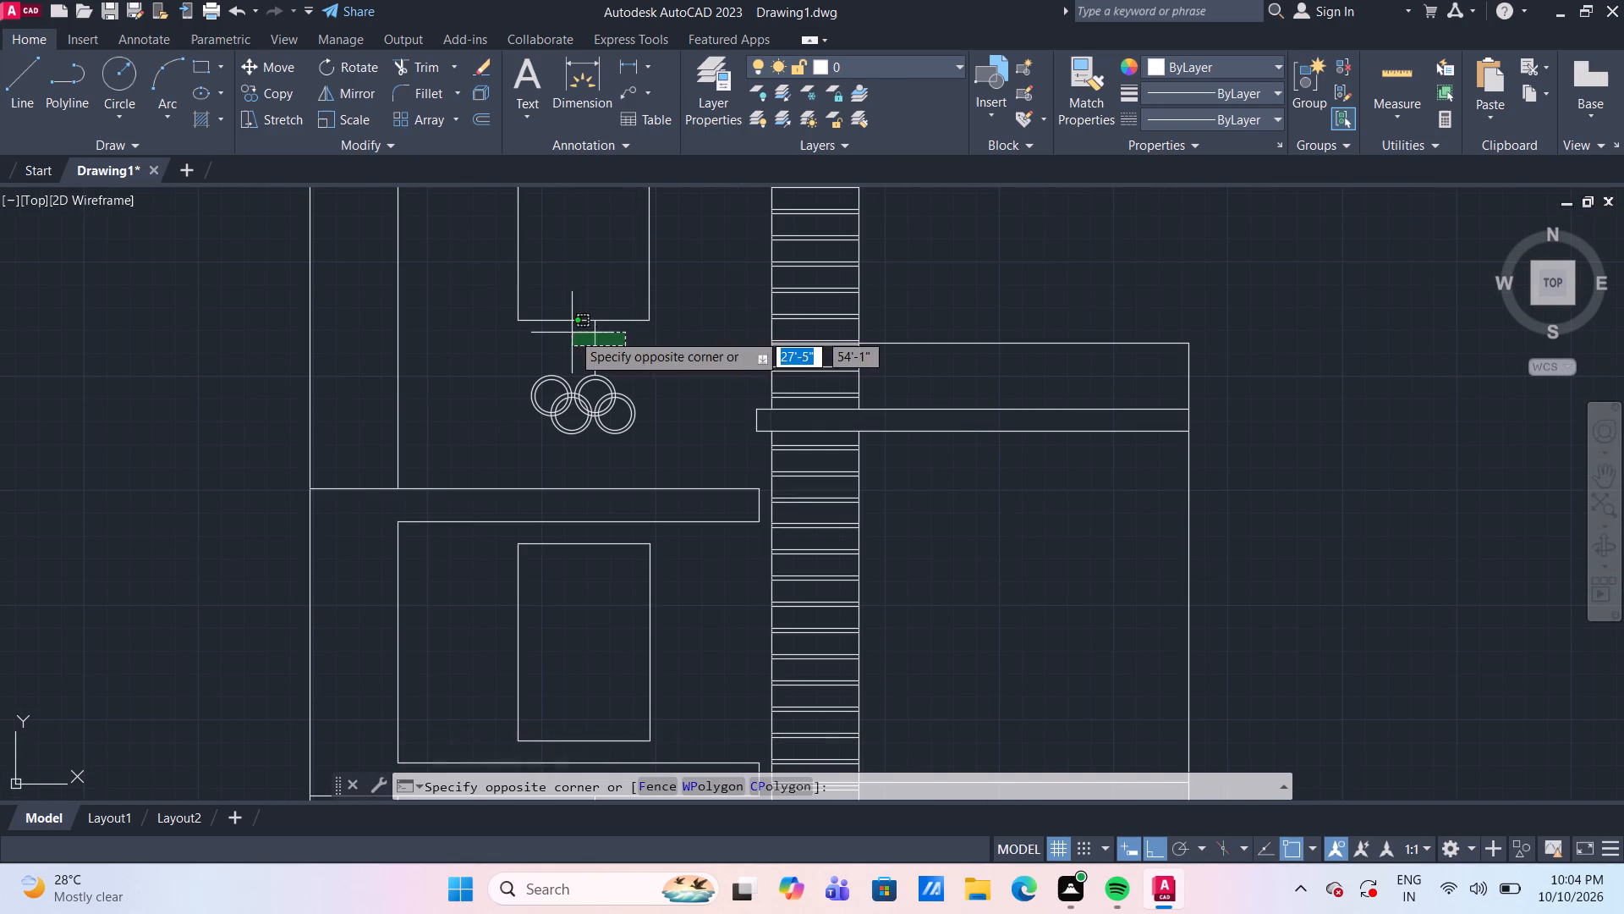
left_click(572, 333)
key("Delete")
Delete the 2'6" vertical guide line between the lower band and the lower ring cluster.
scroll(572, 333, "down", 4)
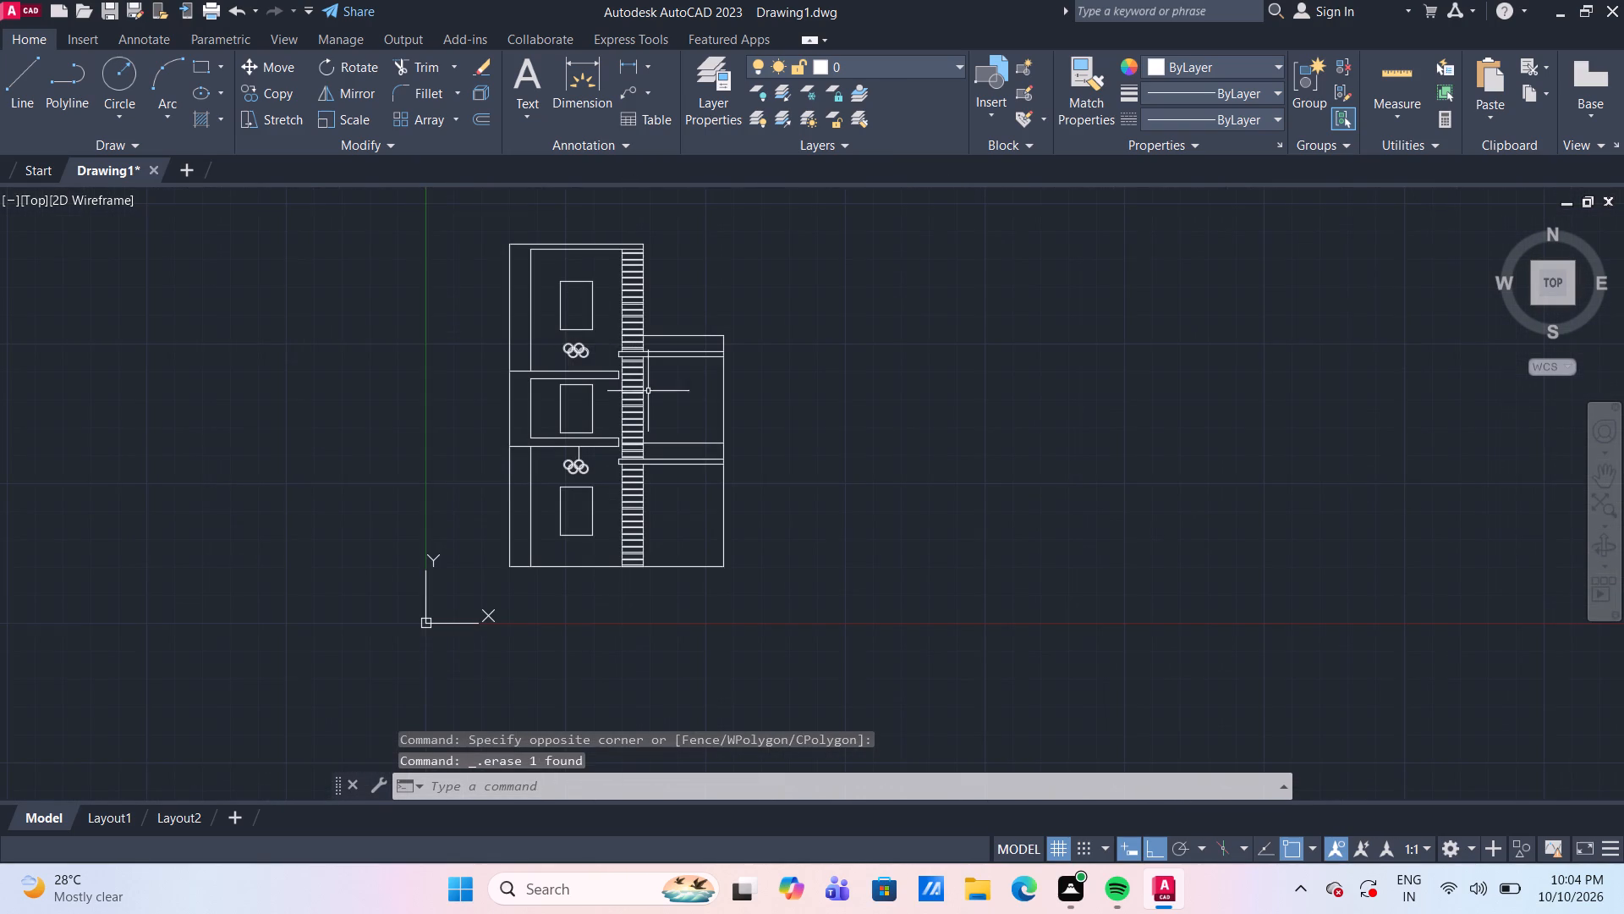
scroll(623, 542, "up", 3)
scroll(495, 333, "up", 2)
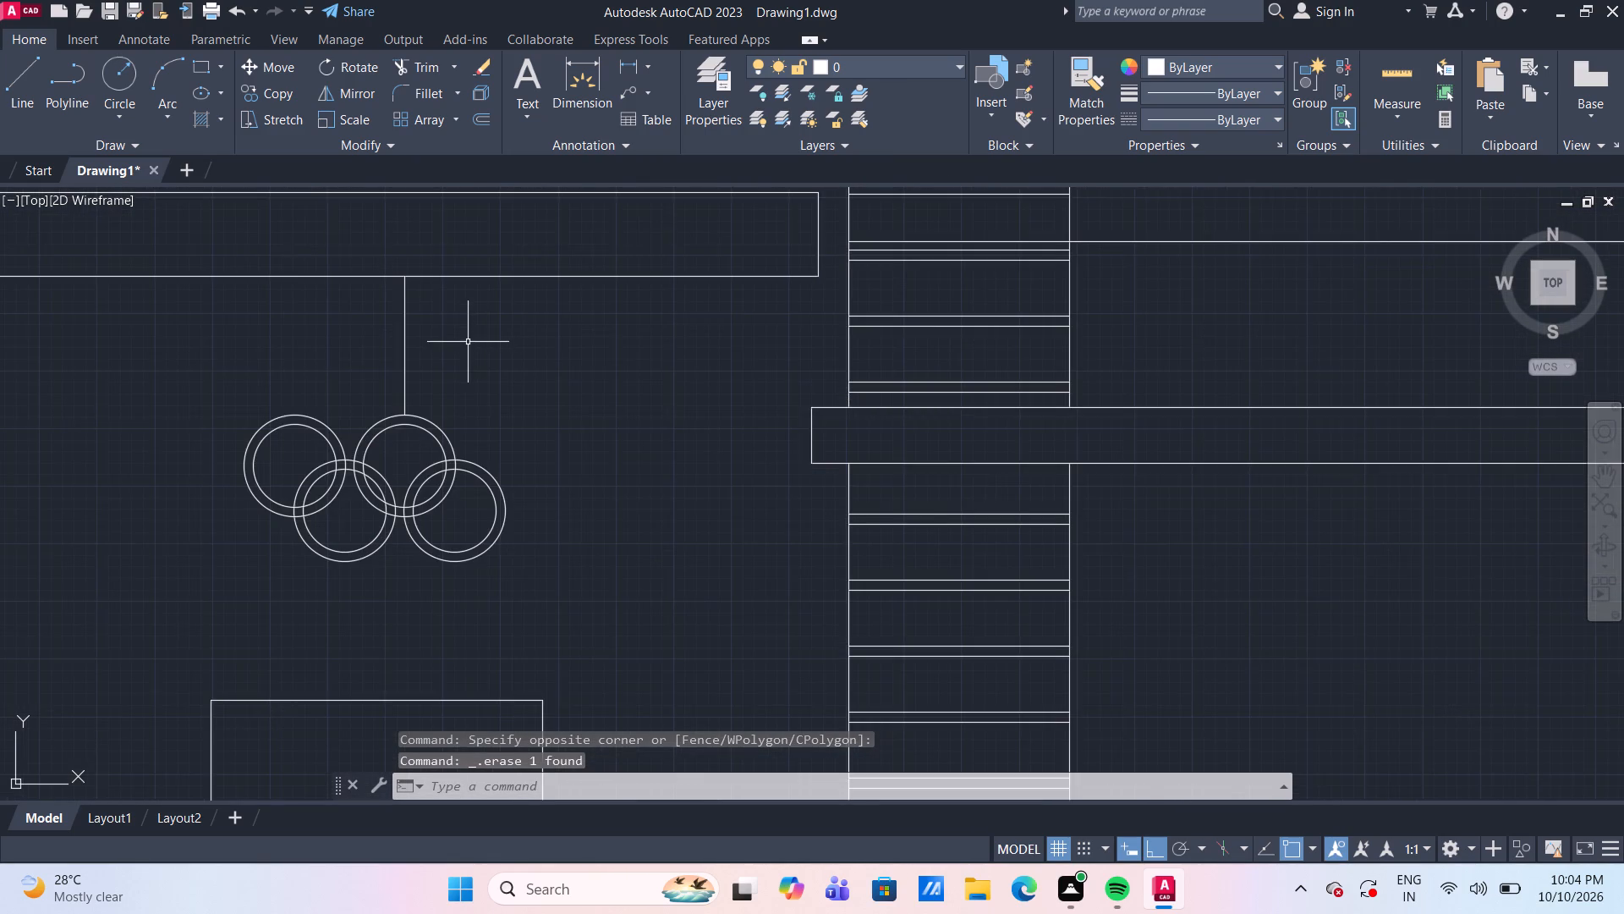
middle_click_drag(475, 345, 573, 431)
left_click(478, 361)
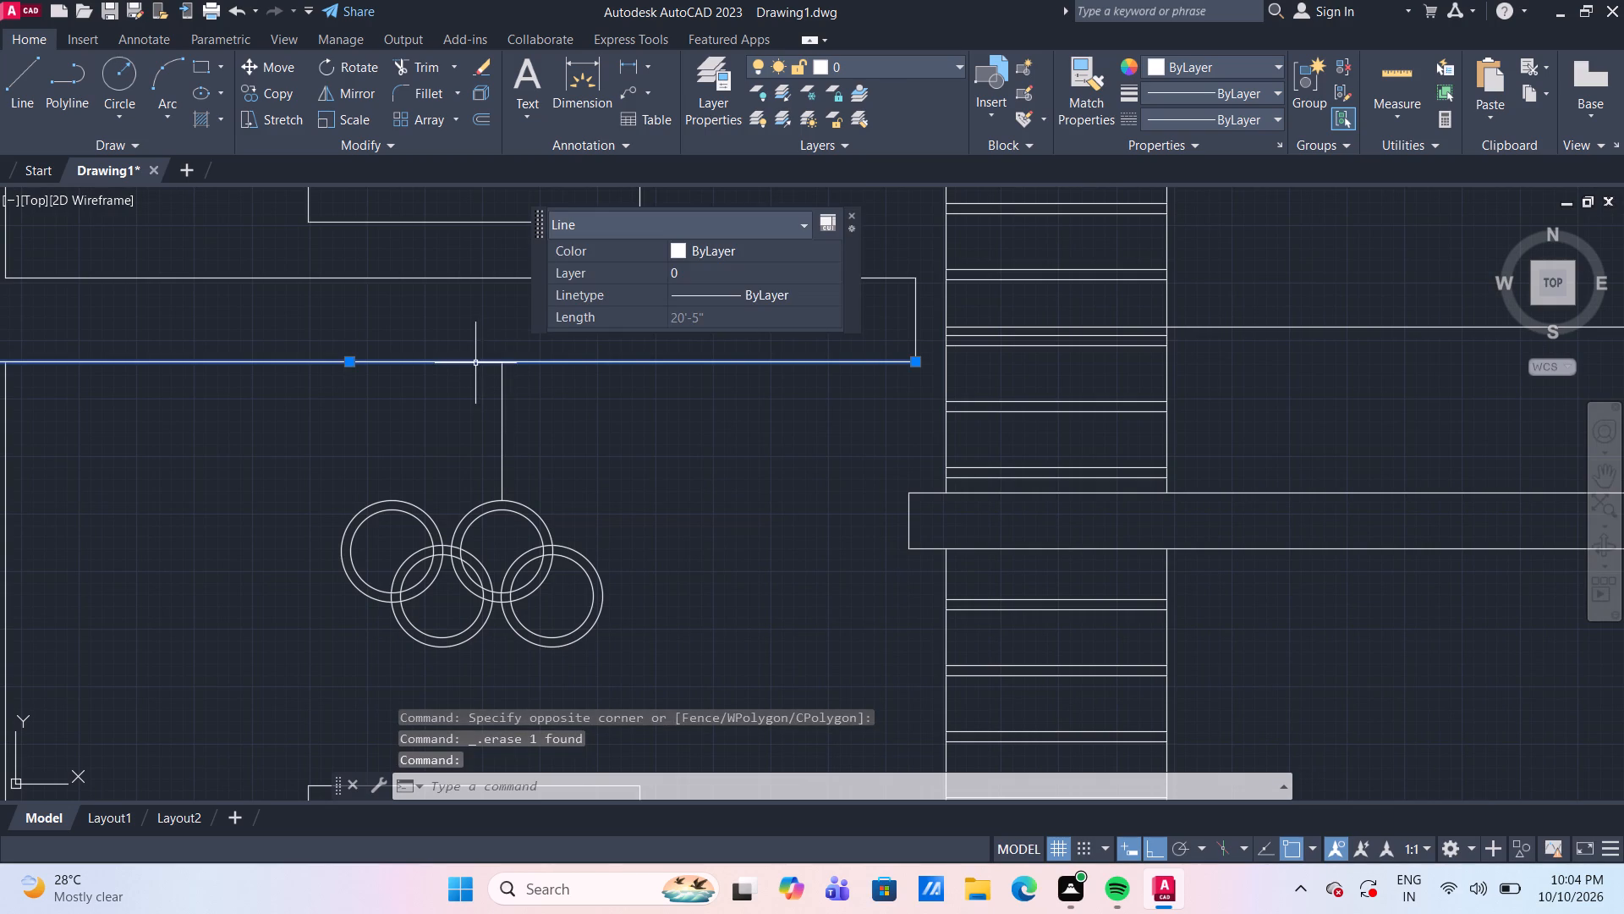
key("Escape")
left_click_drag(549, 449, 508, 426)
left_click(453, 404)
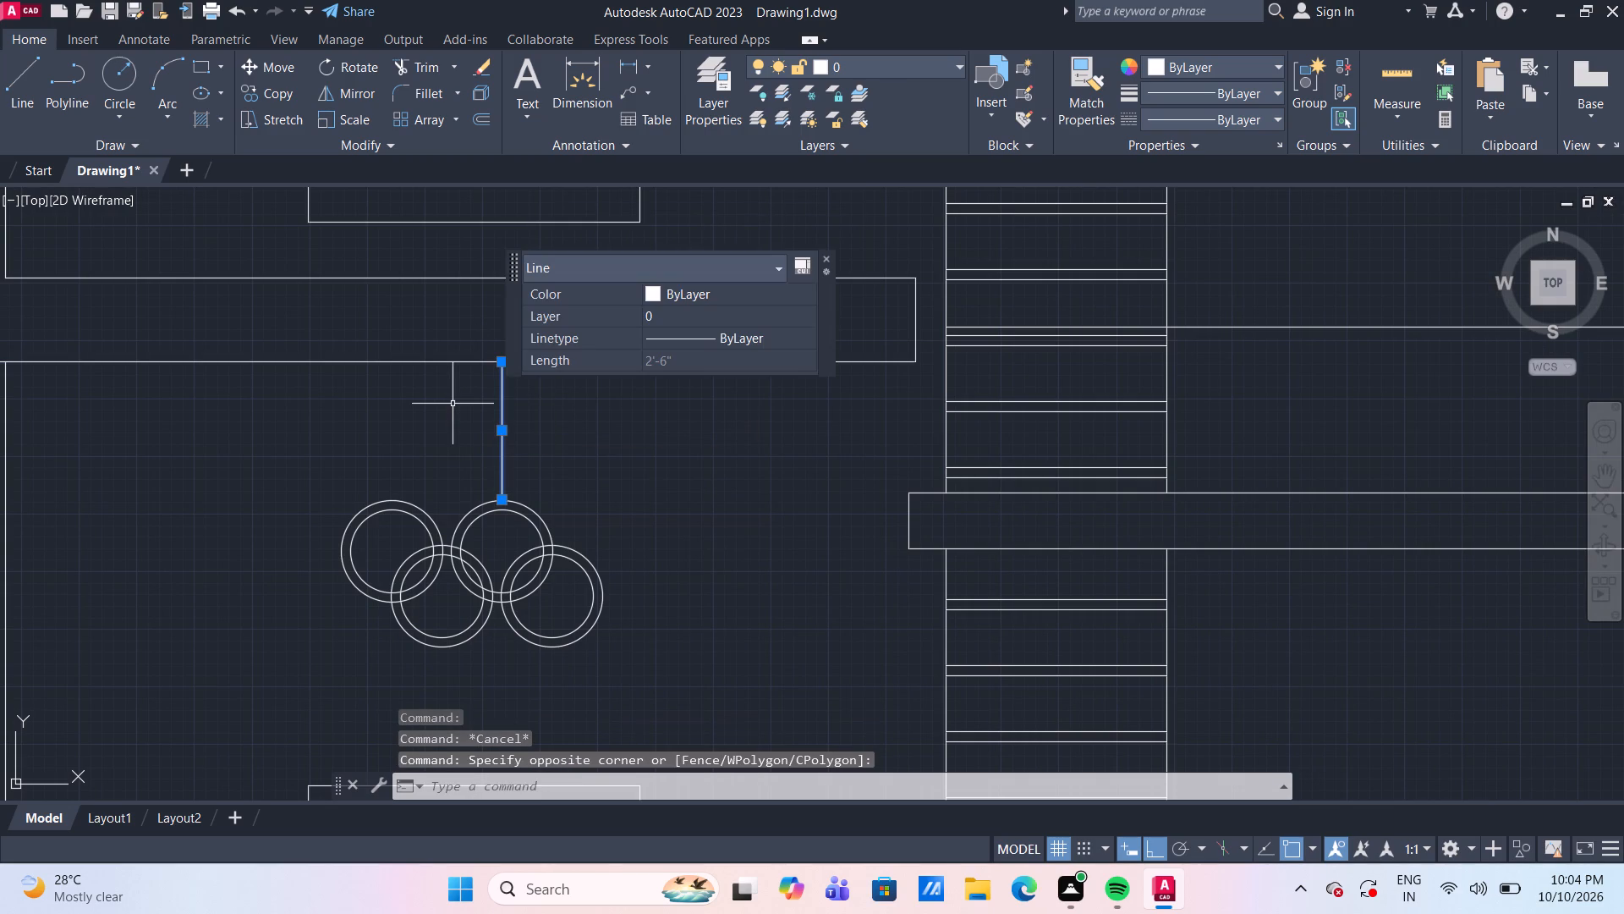
key("Delete")
scroll(469, 410, "down", 3)
scroll(563, 573, "down", 3)
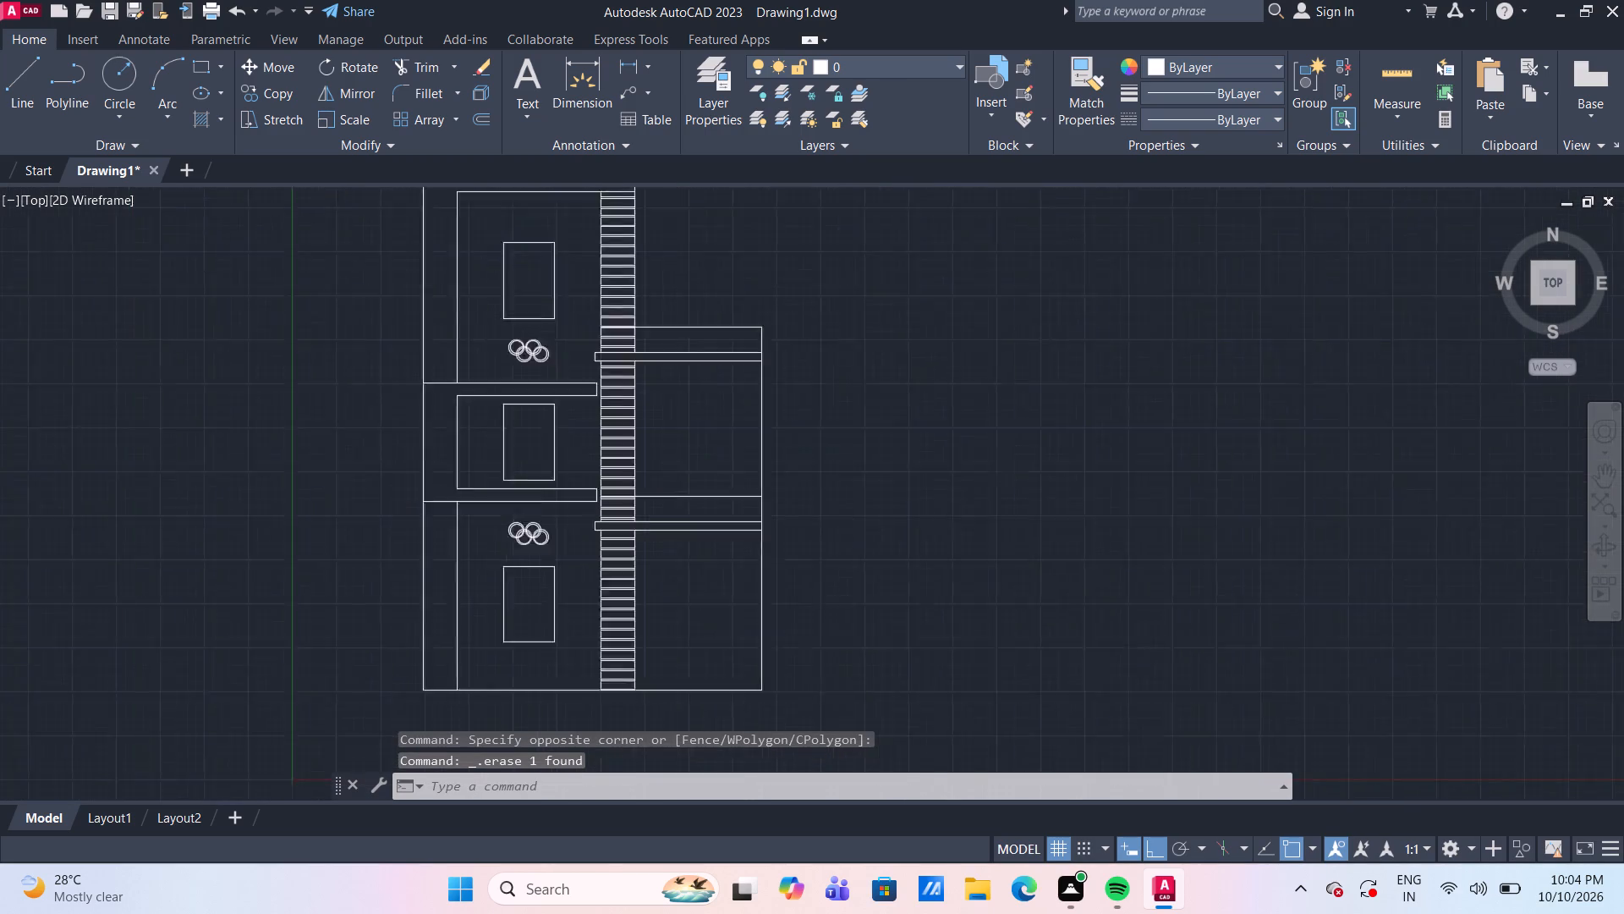
Draw a rectangle with 6" filleted corners, about 5' by 2'-11", in the empty space east of the plan.
middle_click_drag(562, 573, 615, 496)
scroll(793, 533, "up", 2)
middle_click_drag(734, 533, 919, 533)
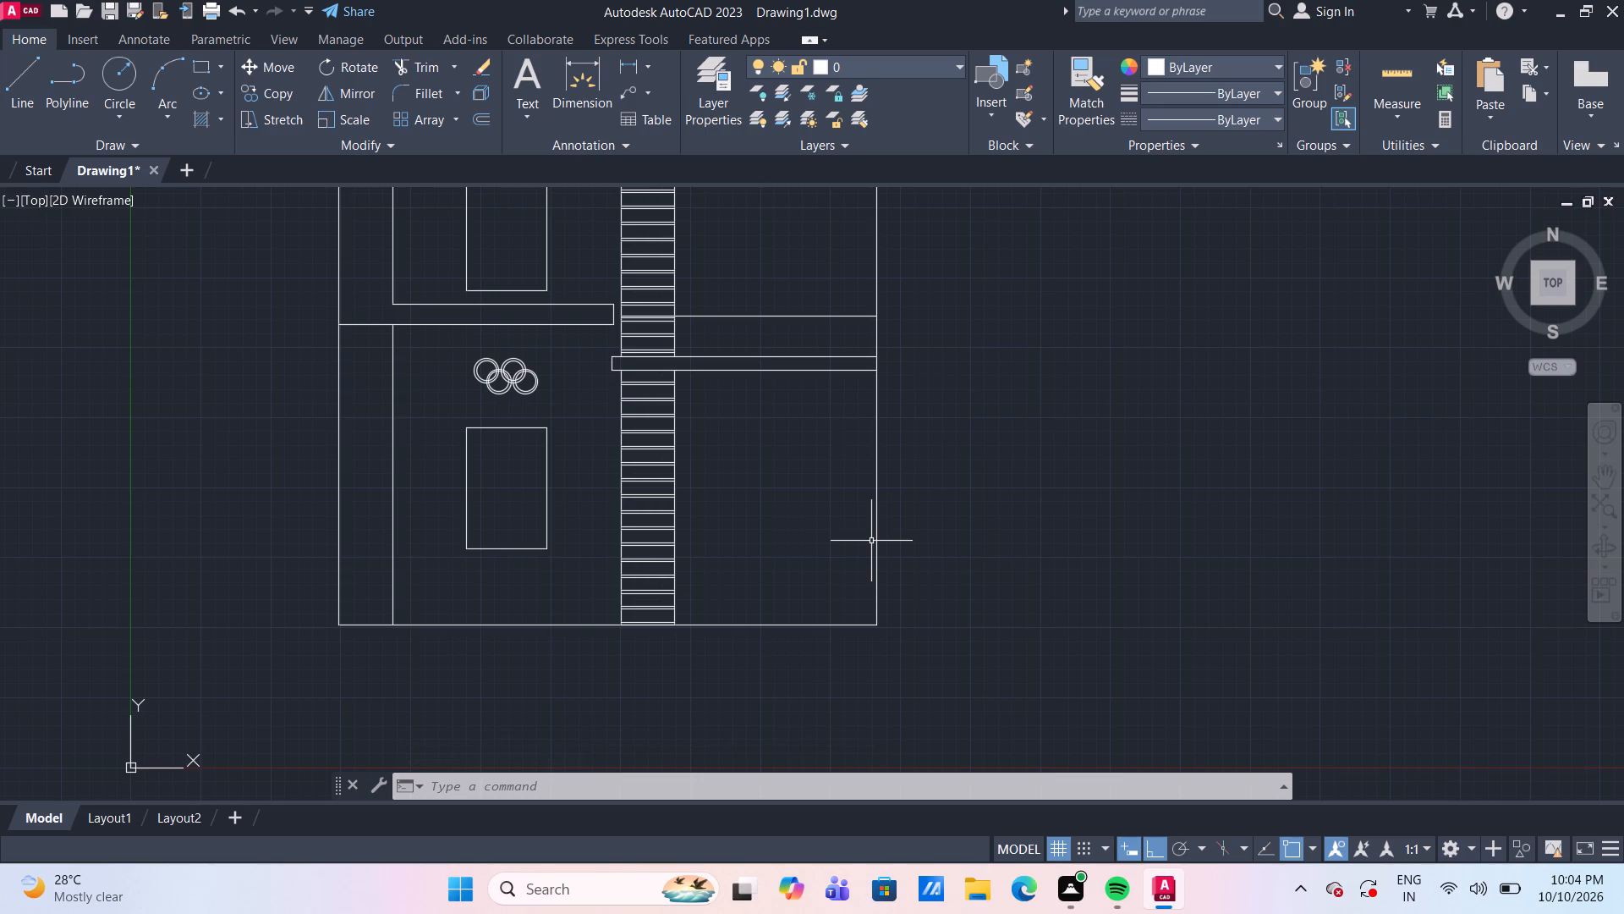
left_click(206, 69)
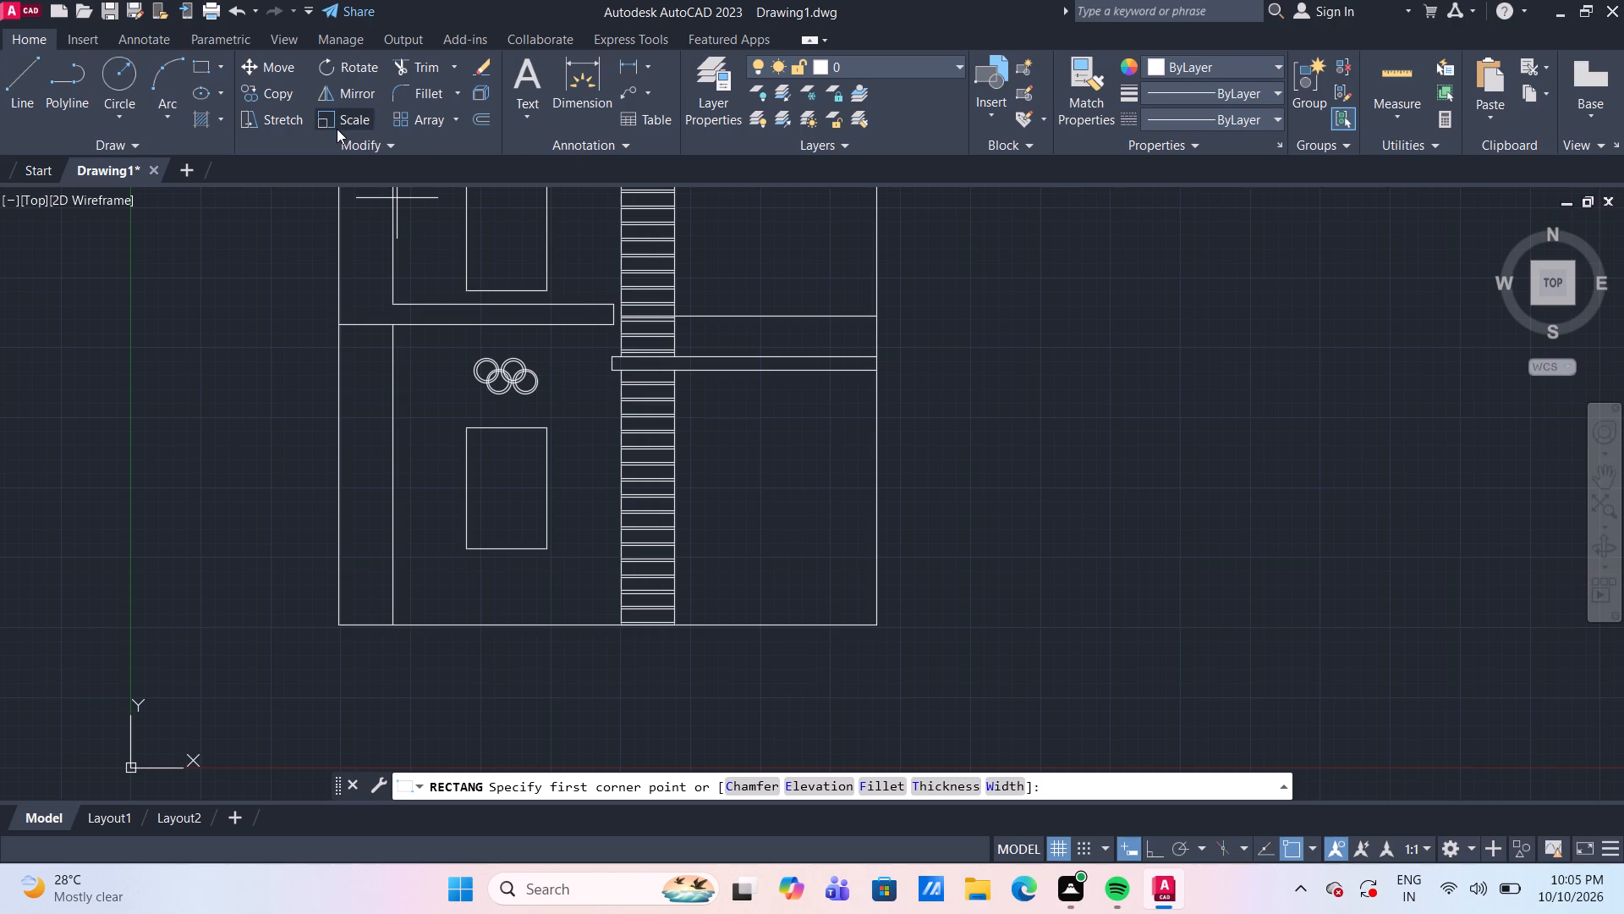
left_click(222, 66)
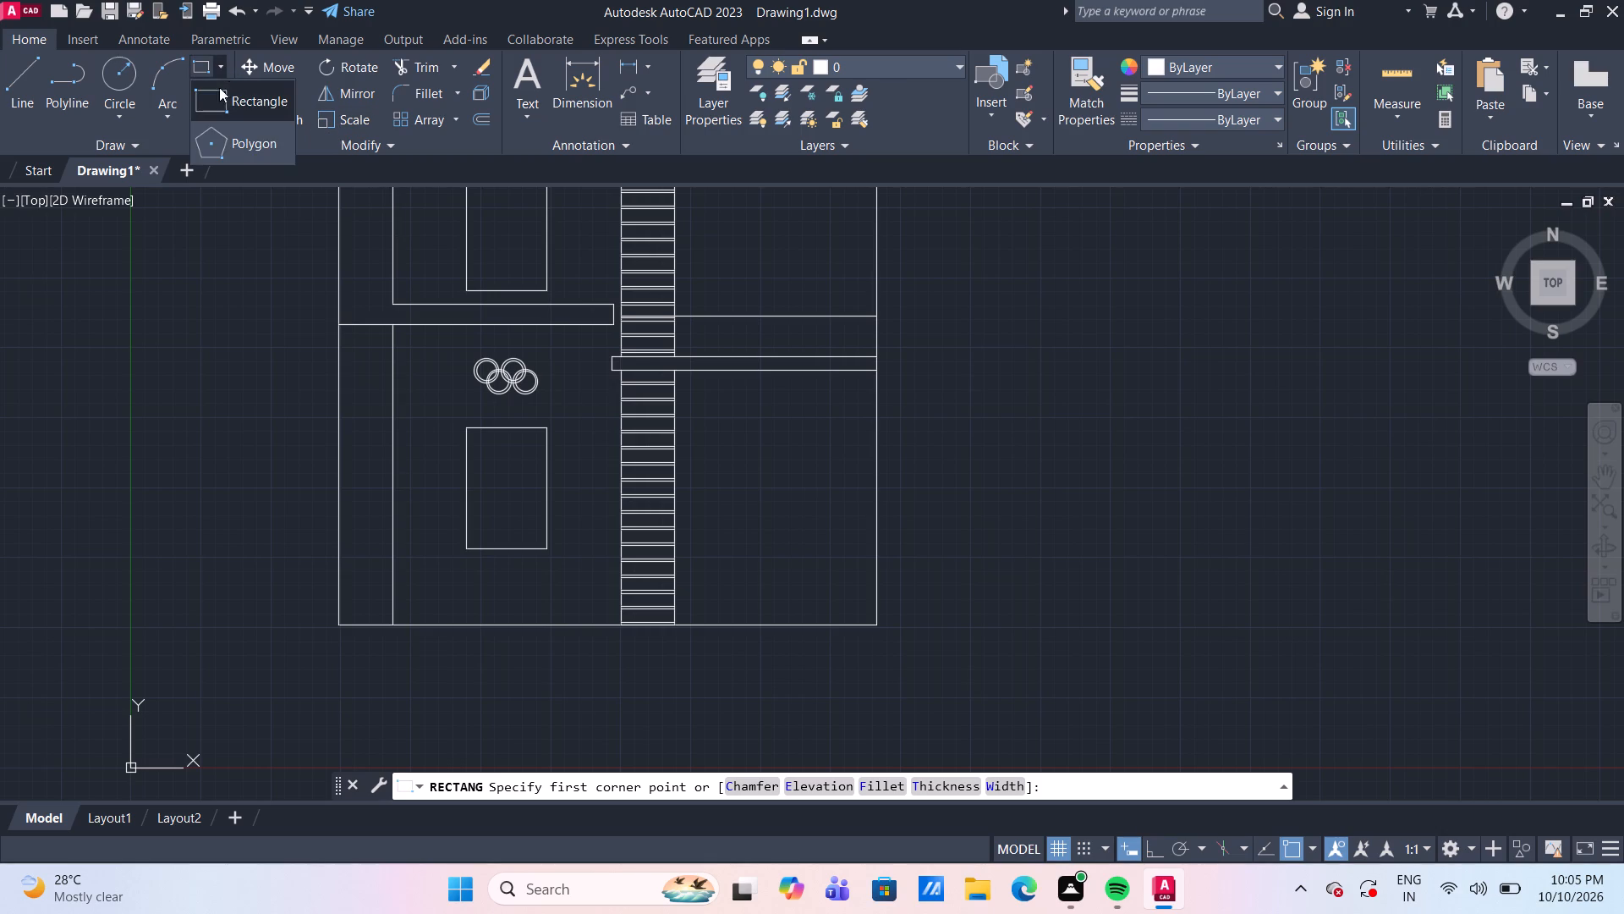
left_click(228, 103)
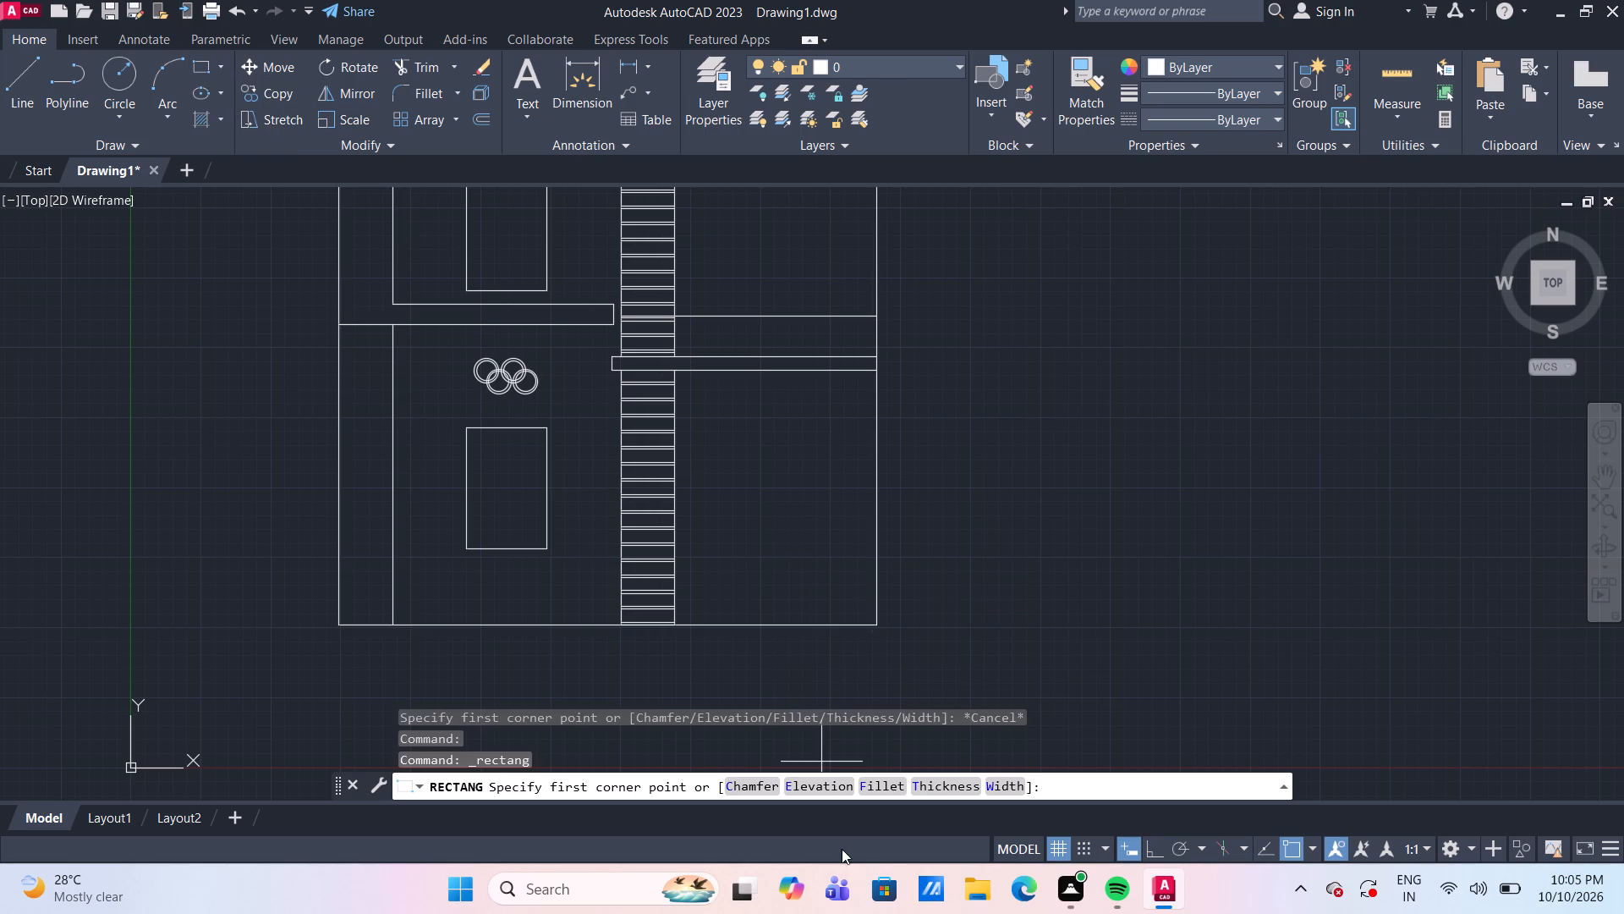
left_click(884, 789)
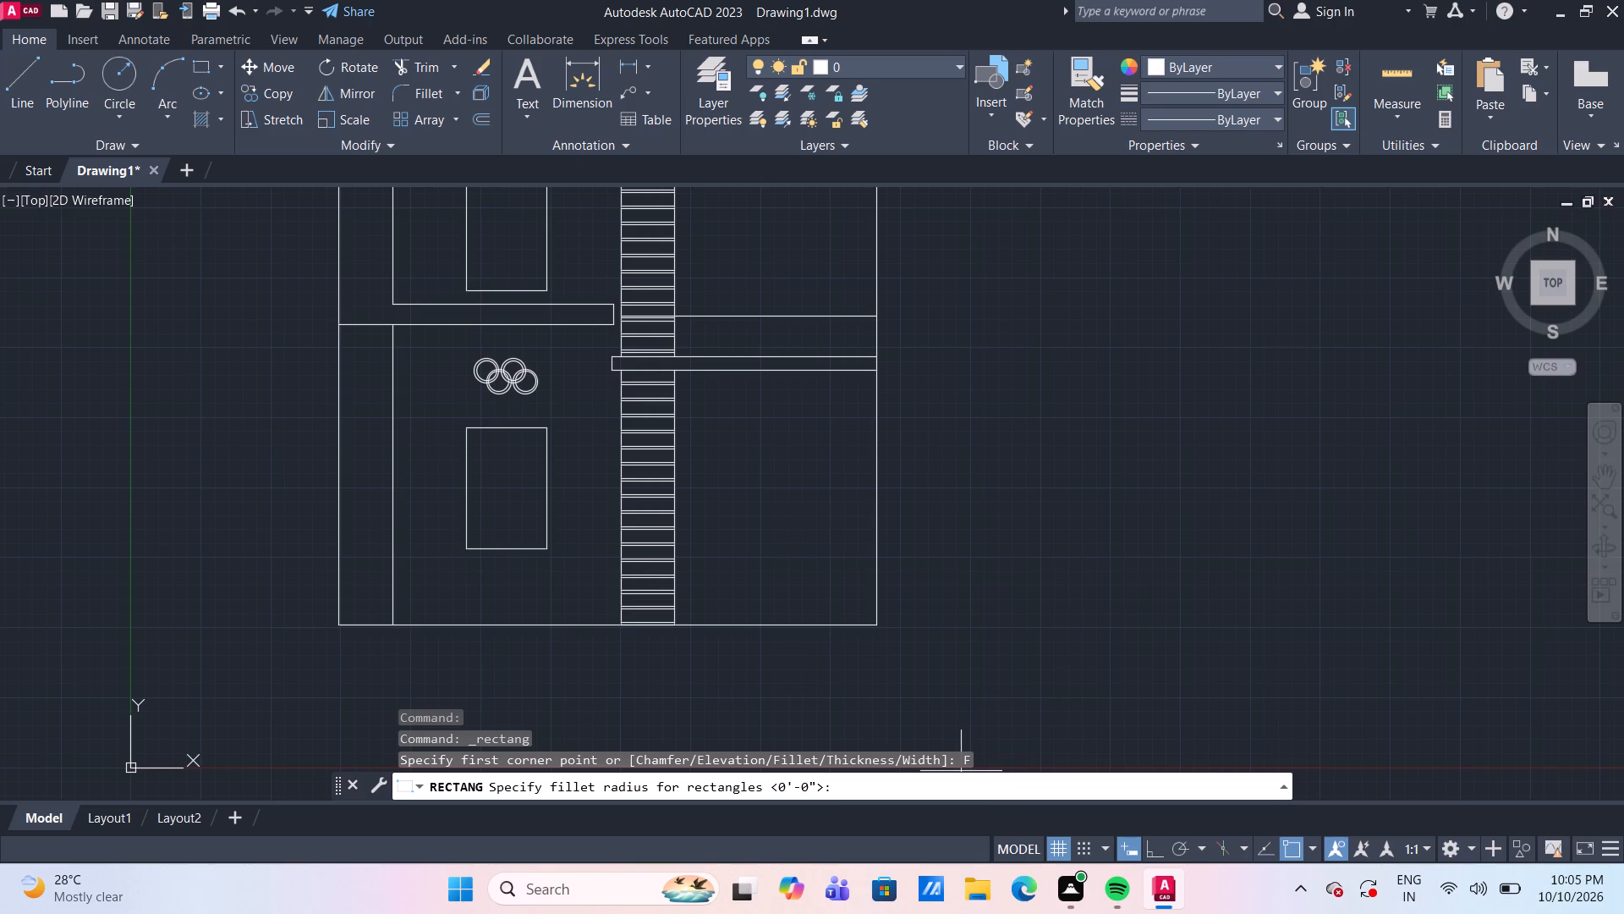
left_click(915, 786)
type("6\"")
key("Return")
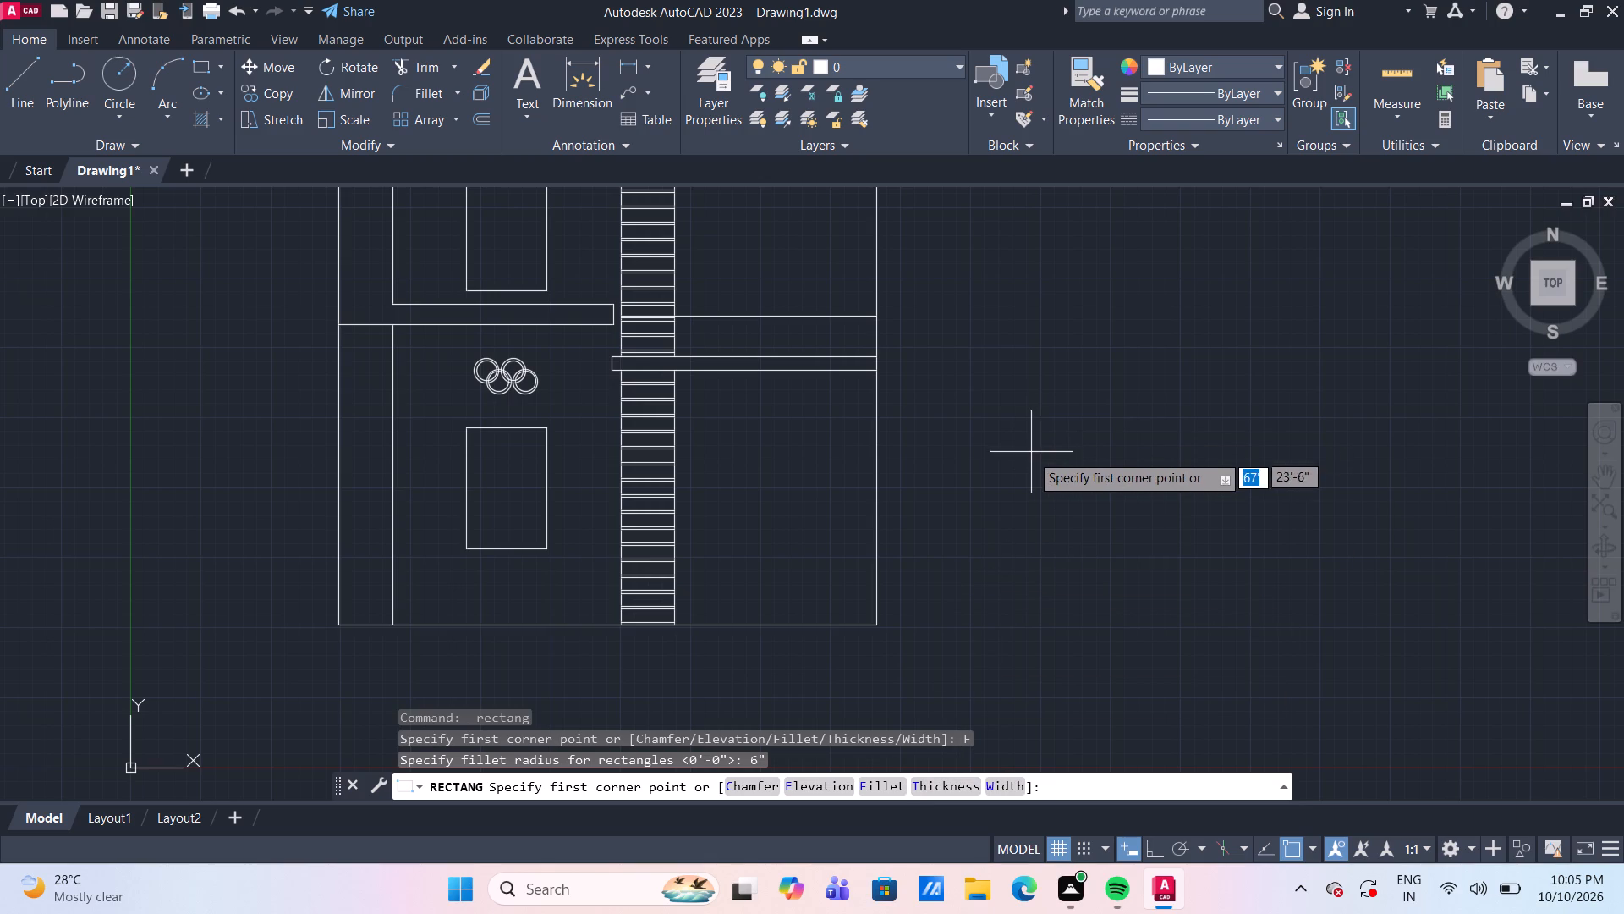
left_click_drag(1029, 474, 1046, 482)
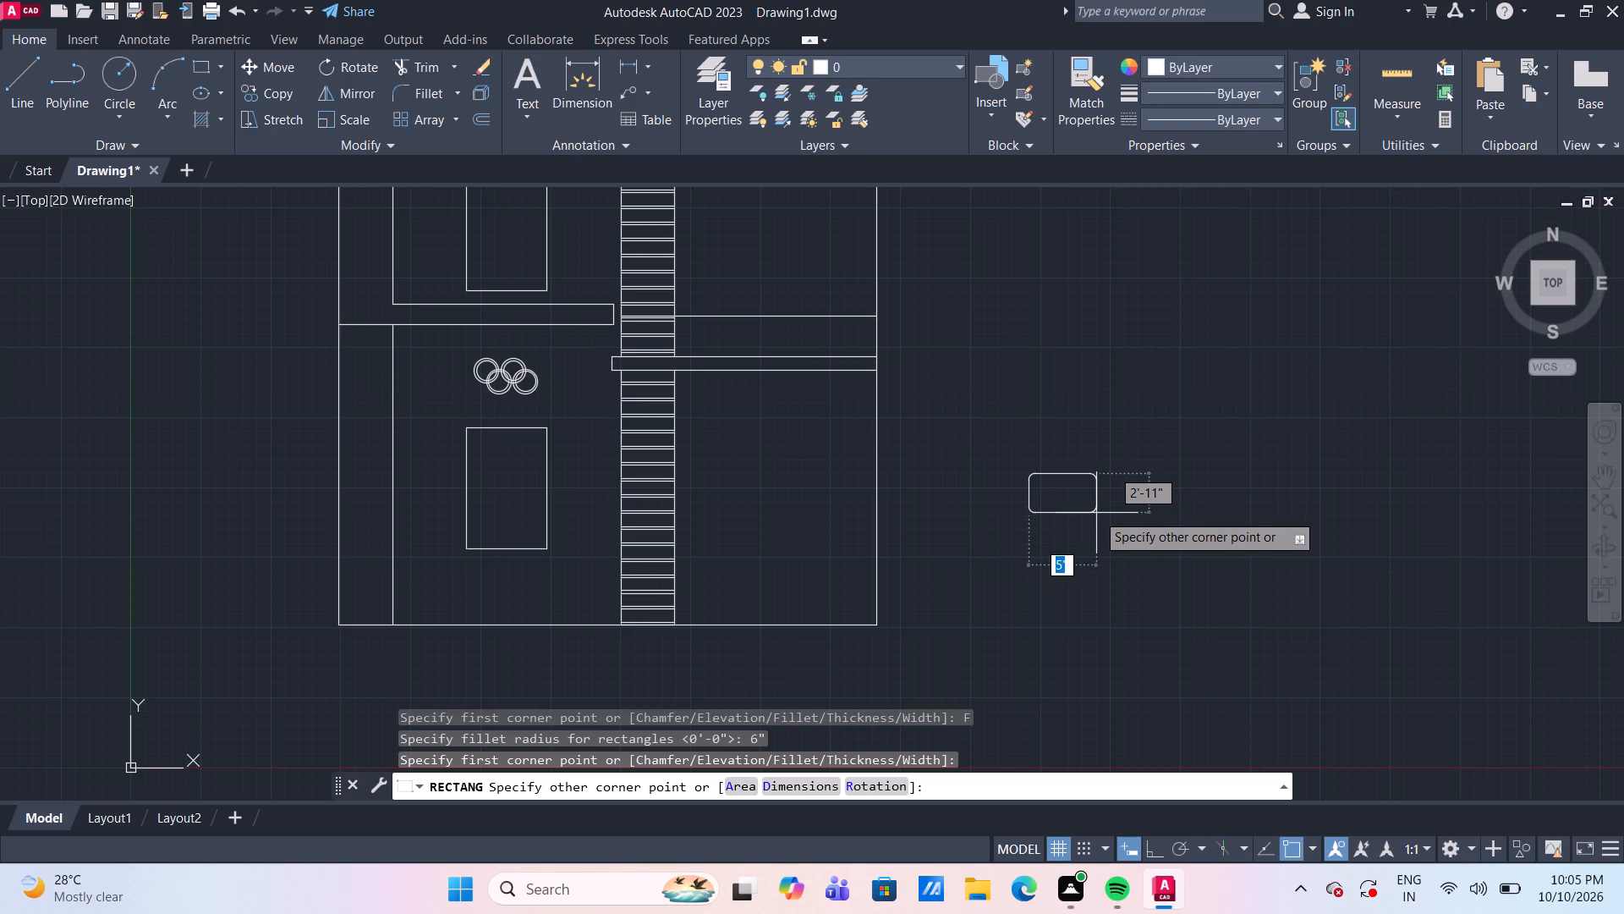
left_click(1096, 513)
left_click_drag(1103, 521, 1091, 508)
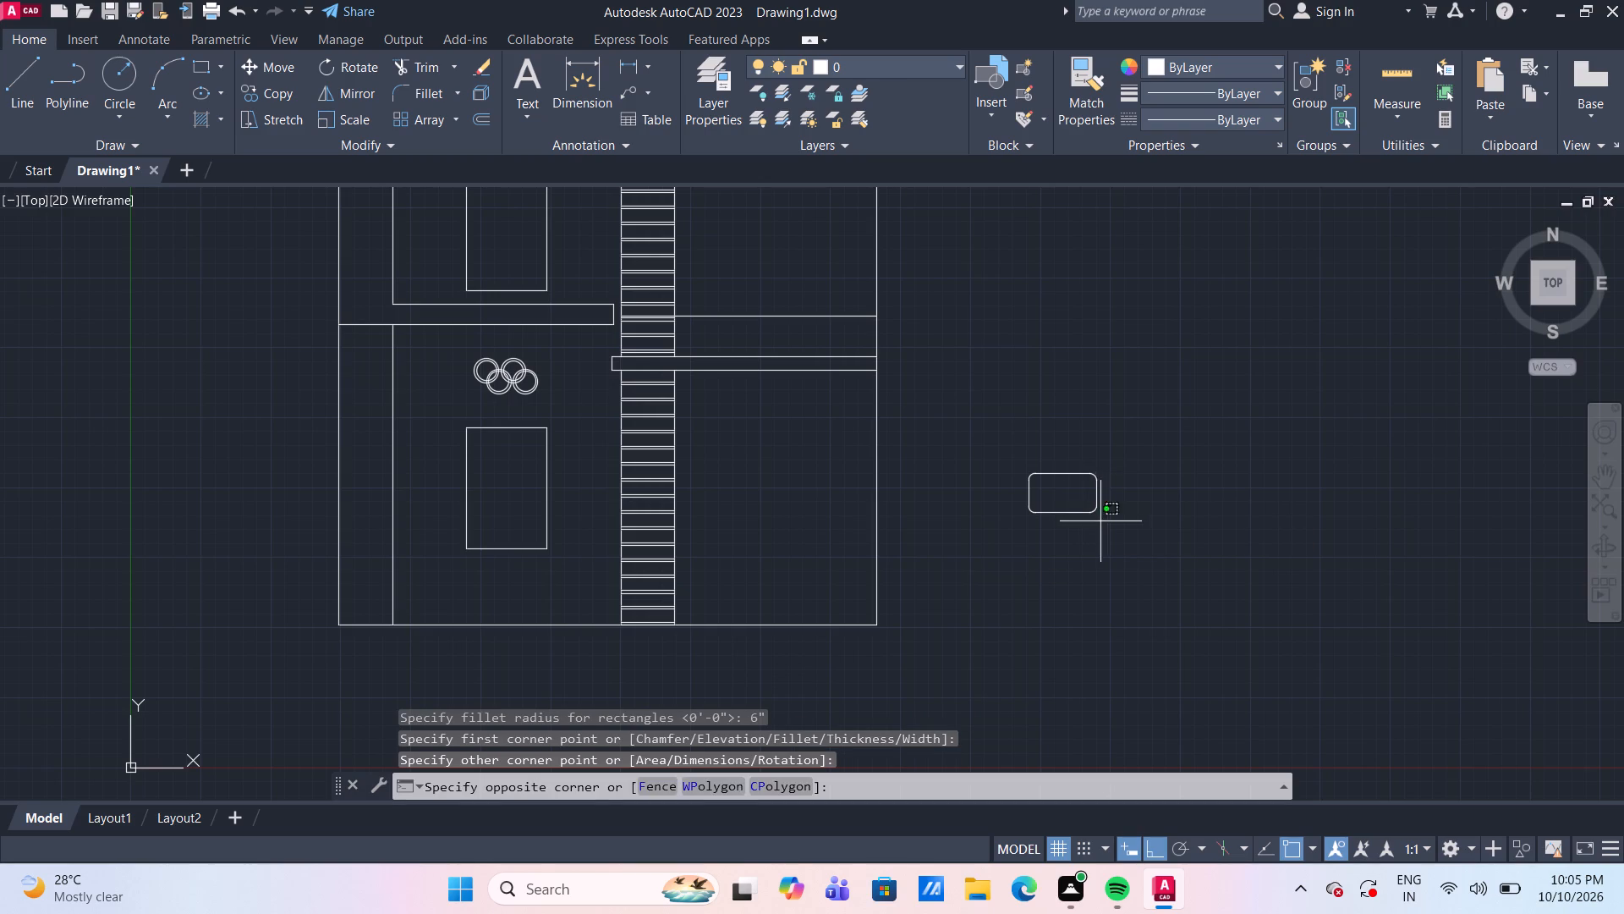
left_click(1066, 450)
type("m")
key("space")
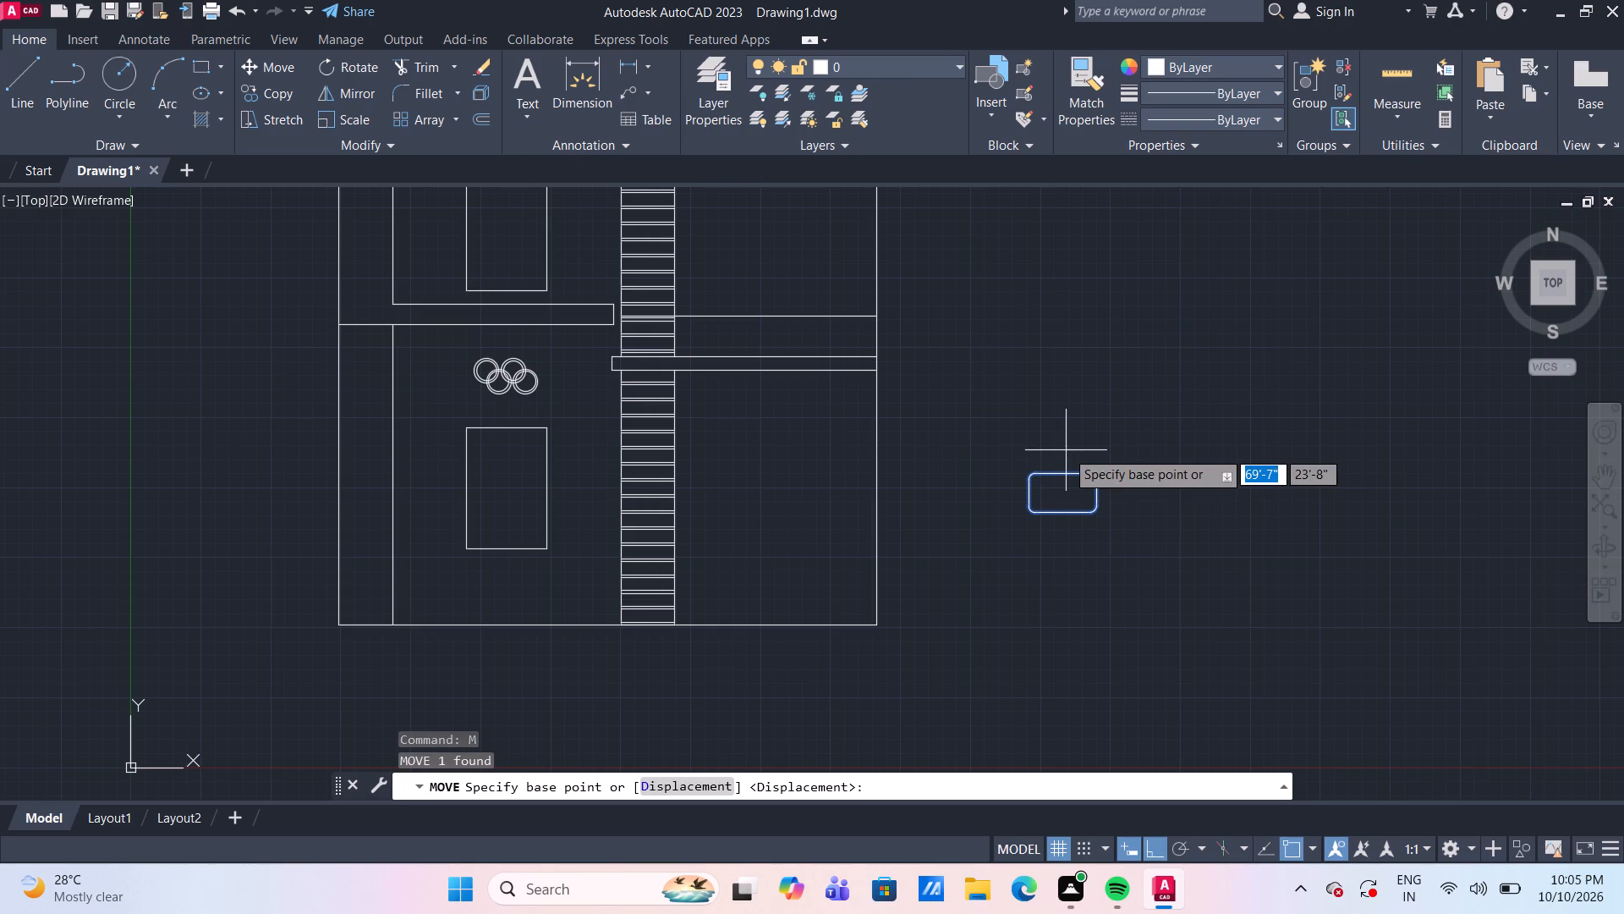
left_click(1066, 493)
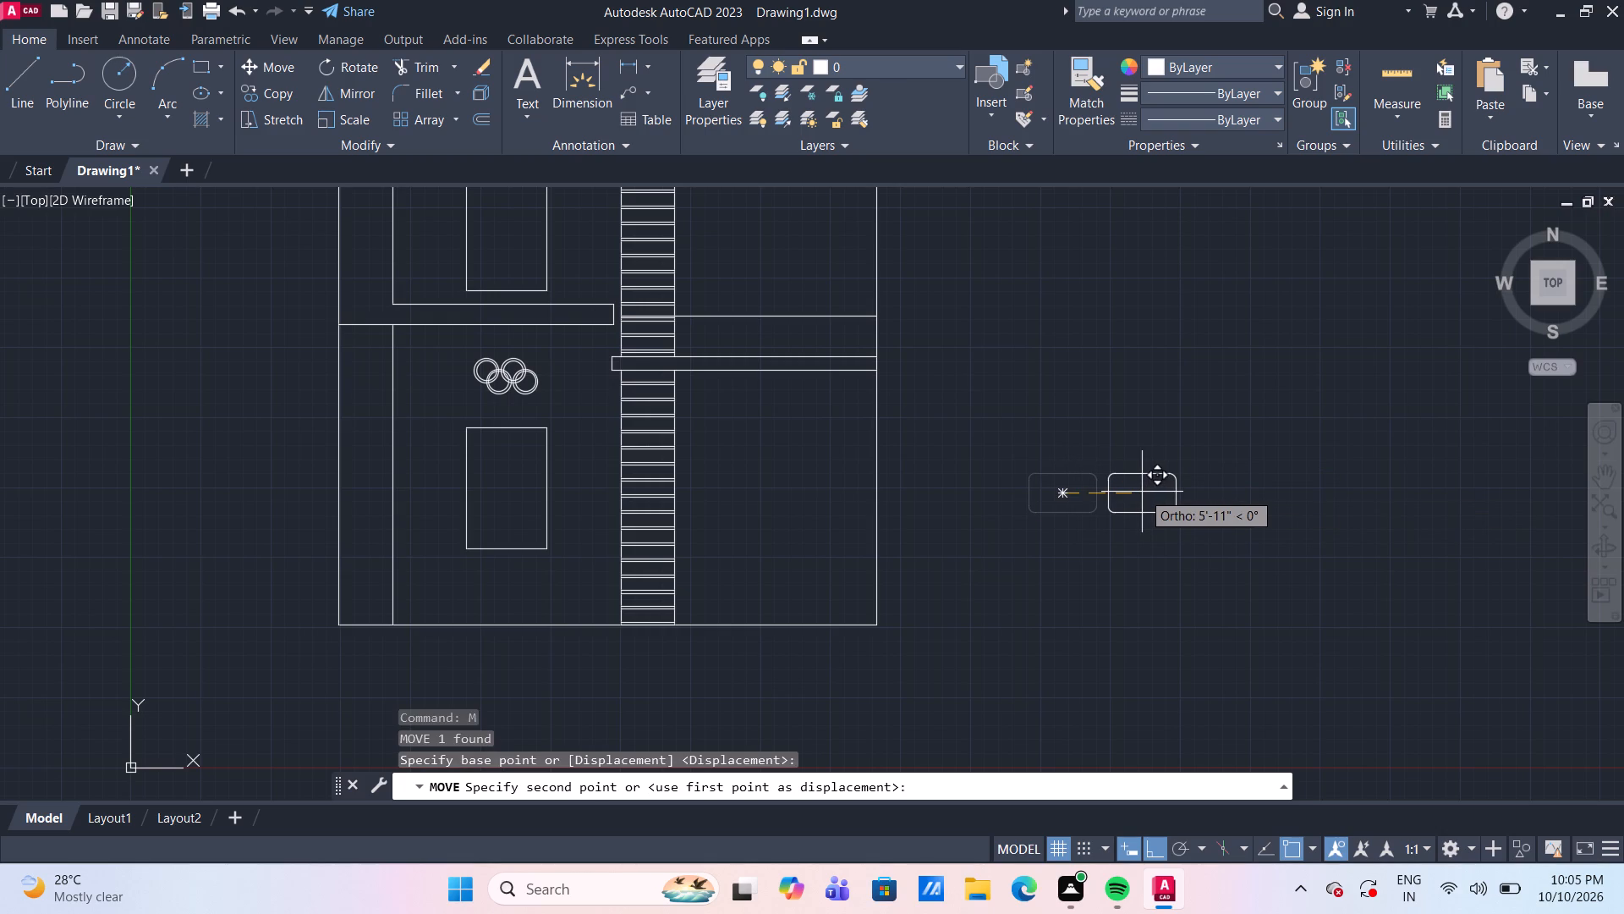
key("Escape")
Copy the rounded rectangle horizontally about 6'-11" to its east, using its centre as the base point.
left_click_drag(1121, 491, 1110, 485)
left_click(1064, 448)
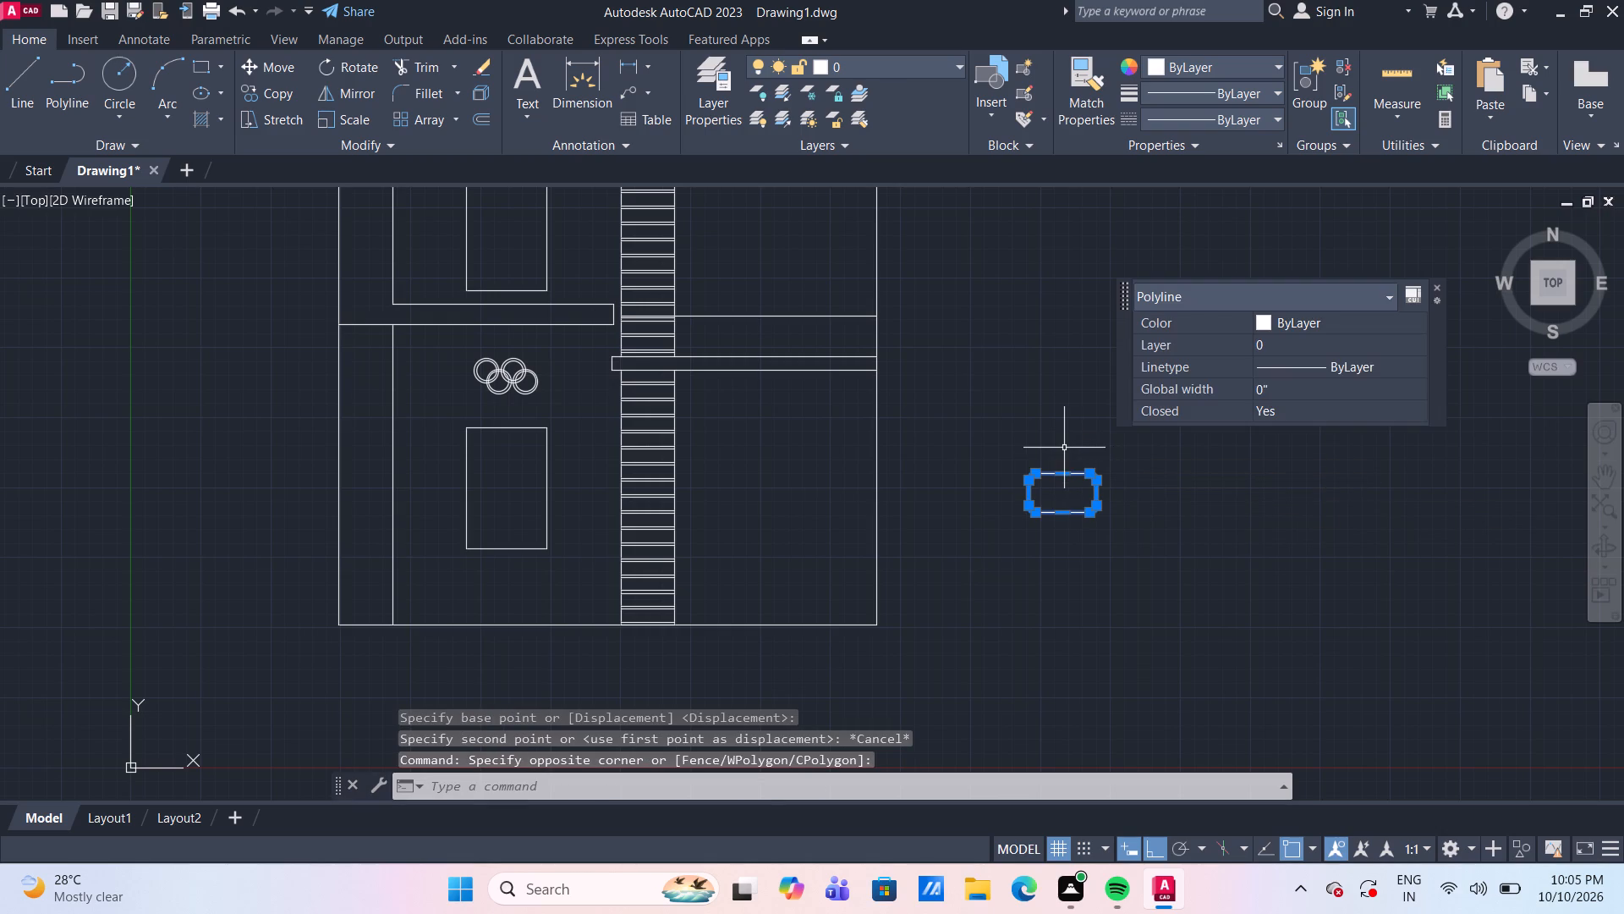
type("co")
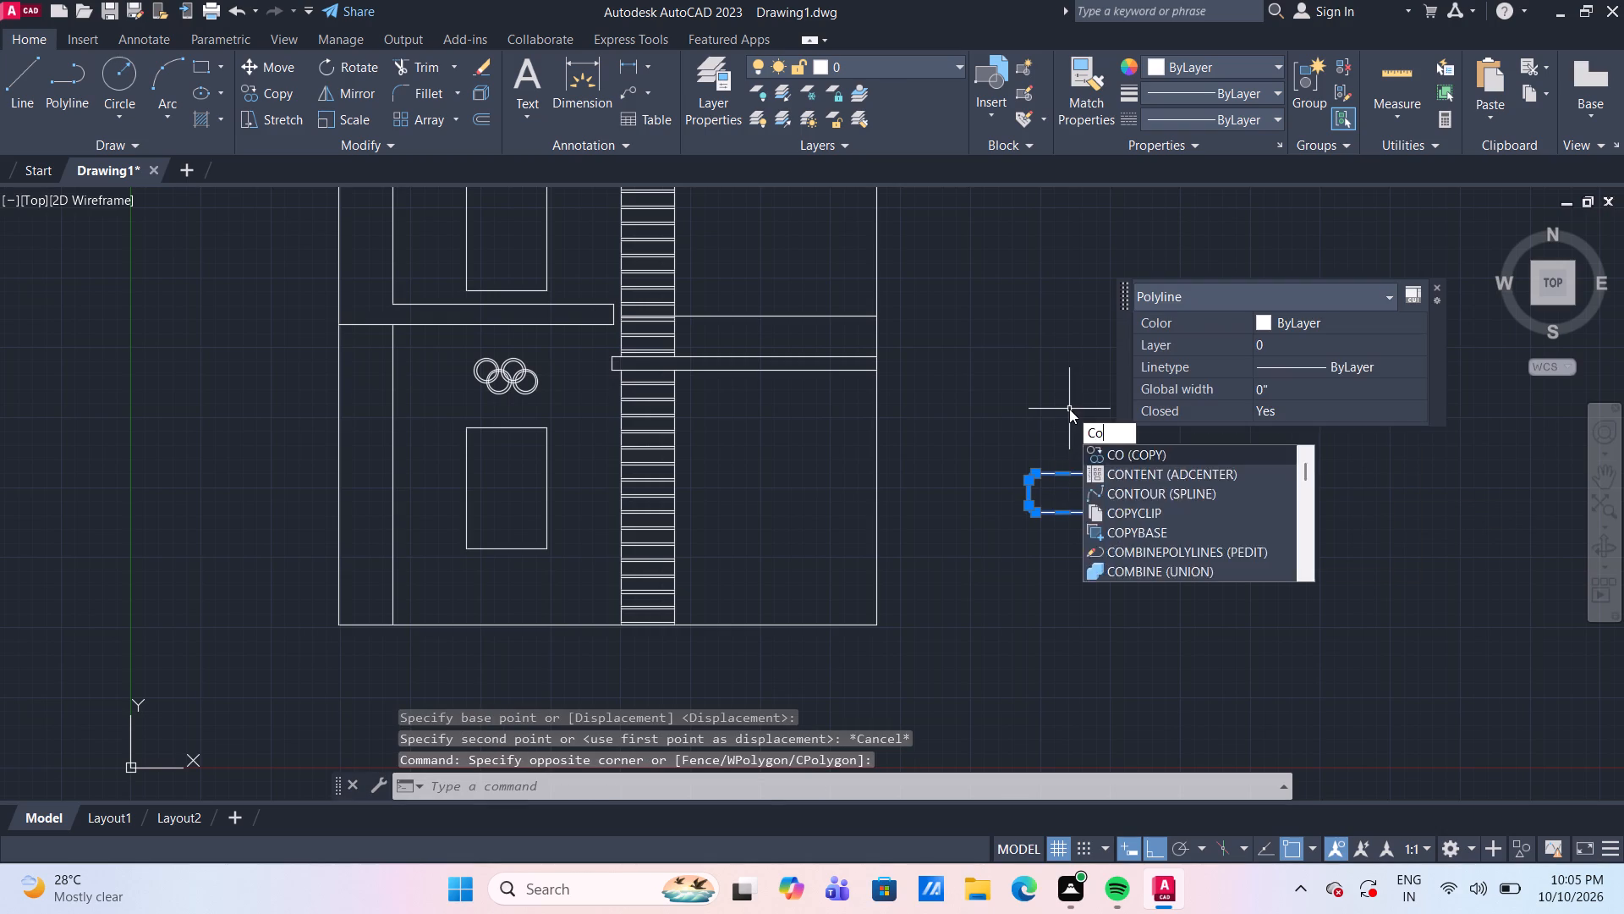
key("space")
left_click(1064, 494)
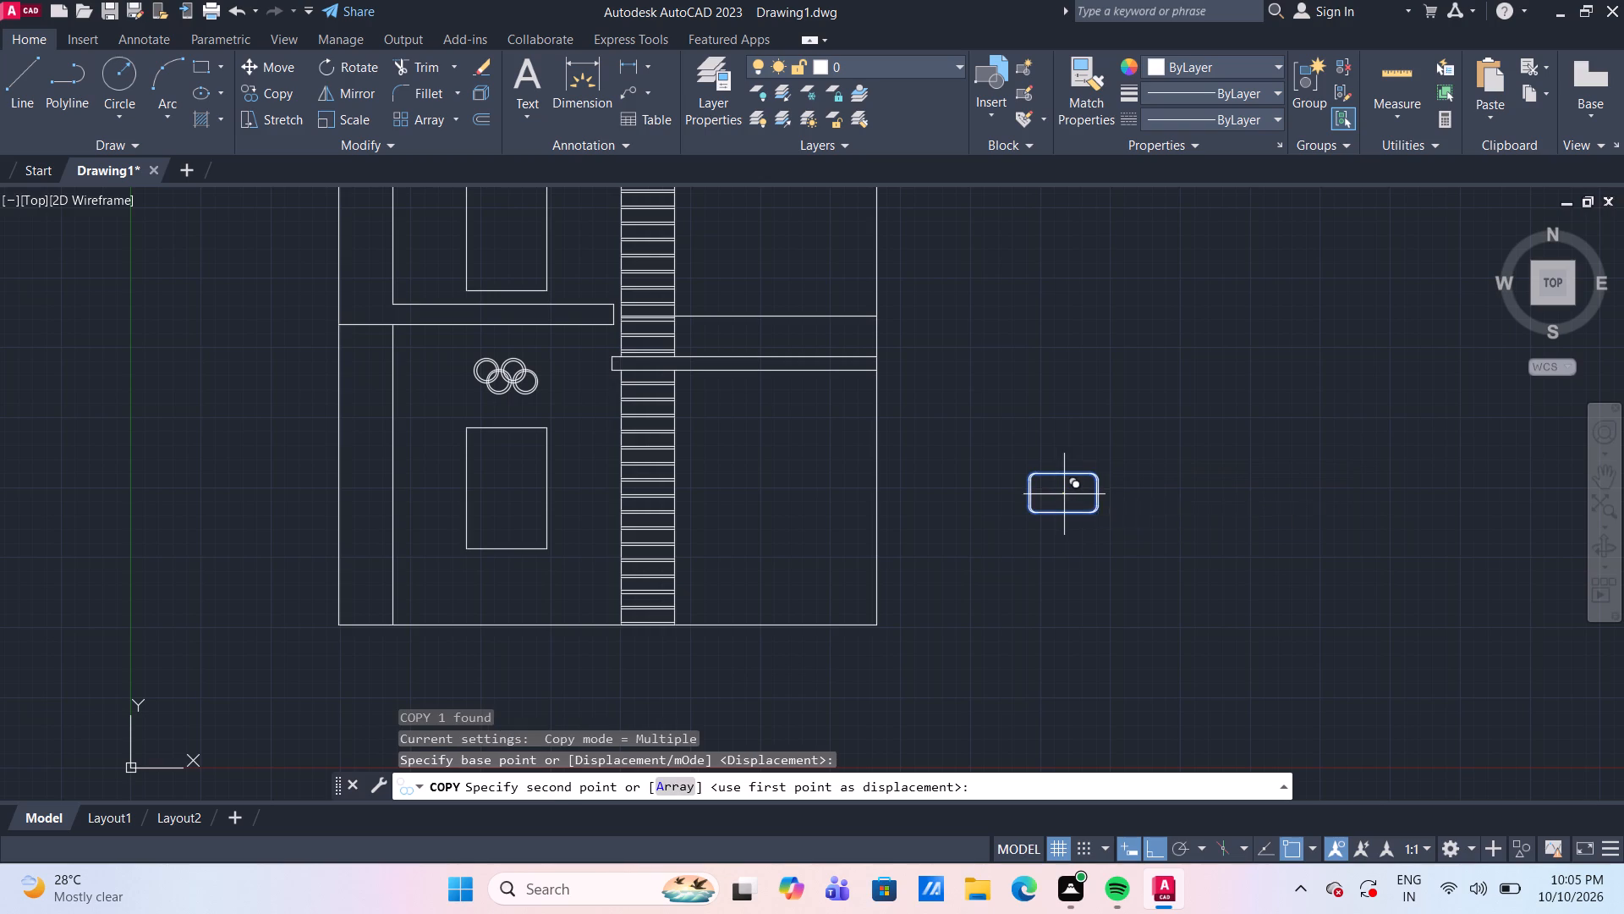
left_click(1155, 497)
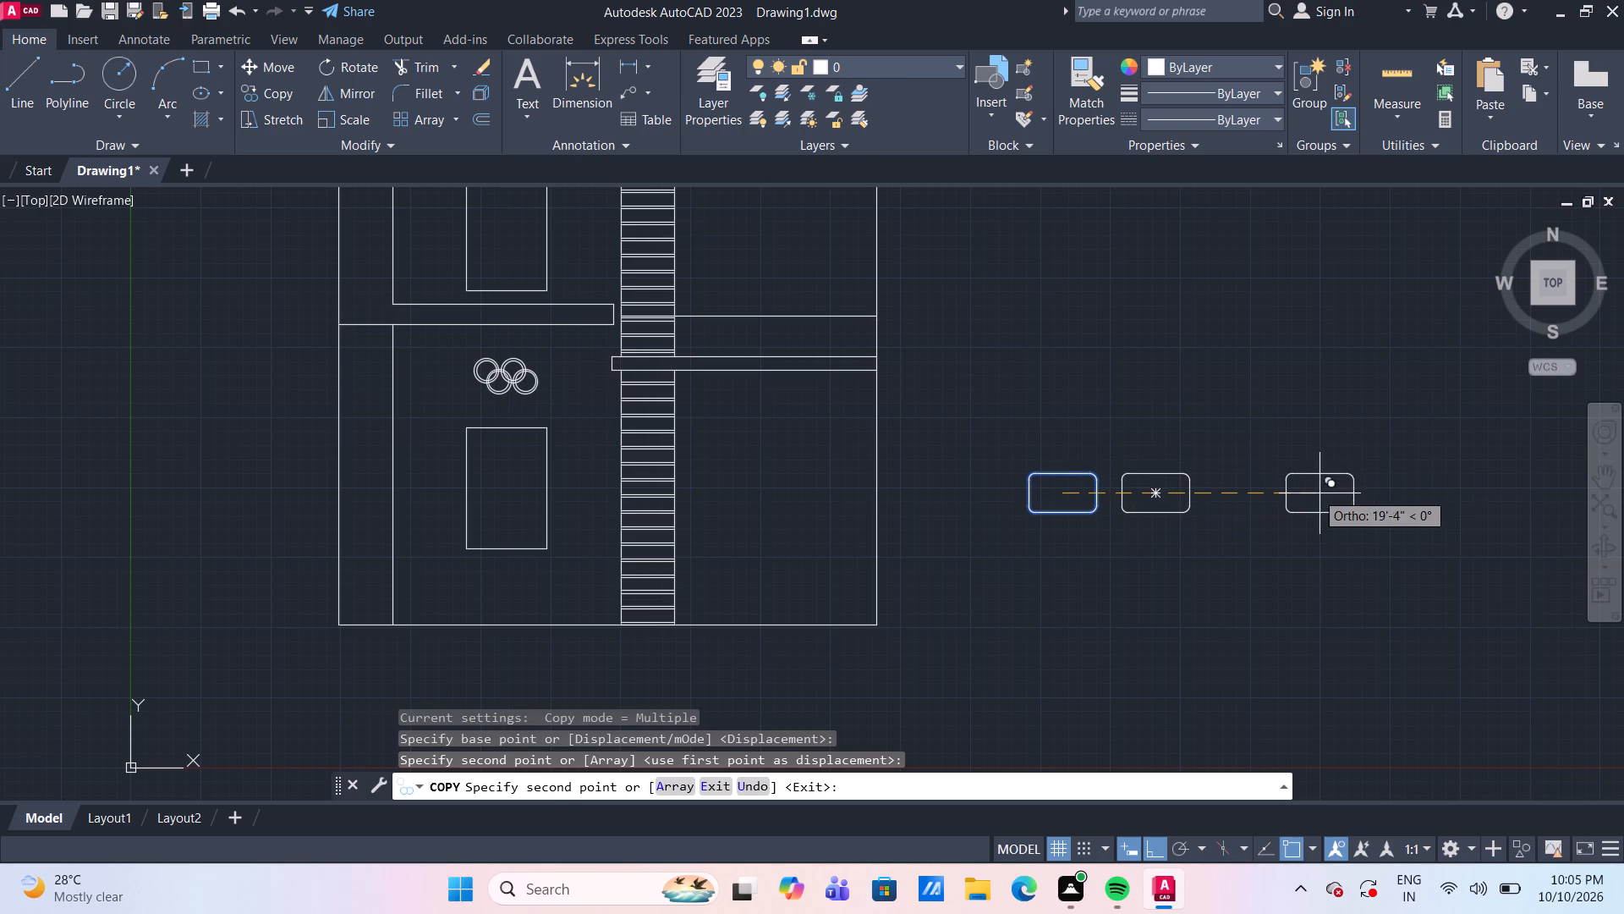
key("Escape")
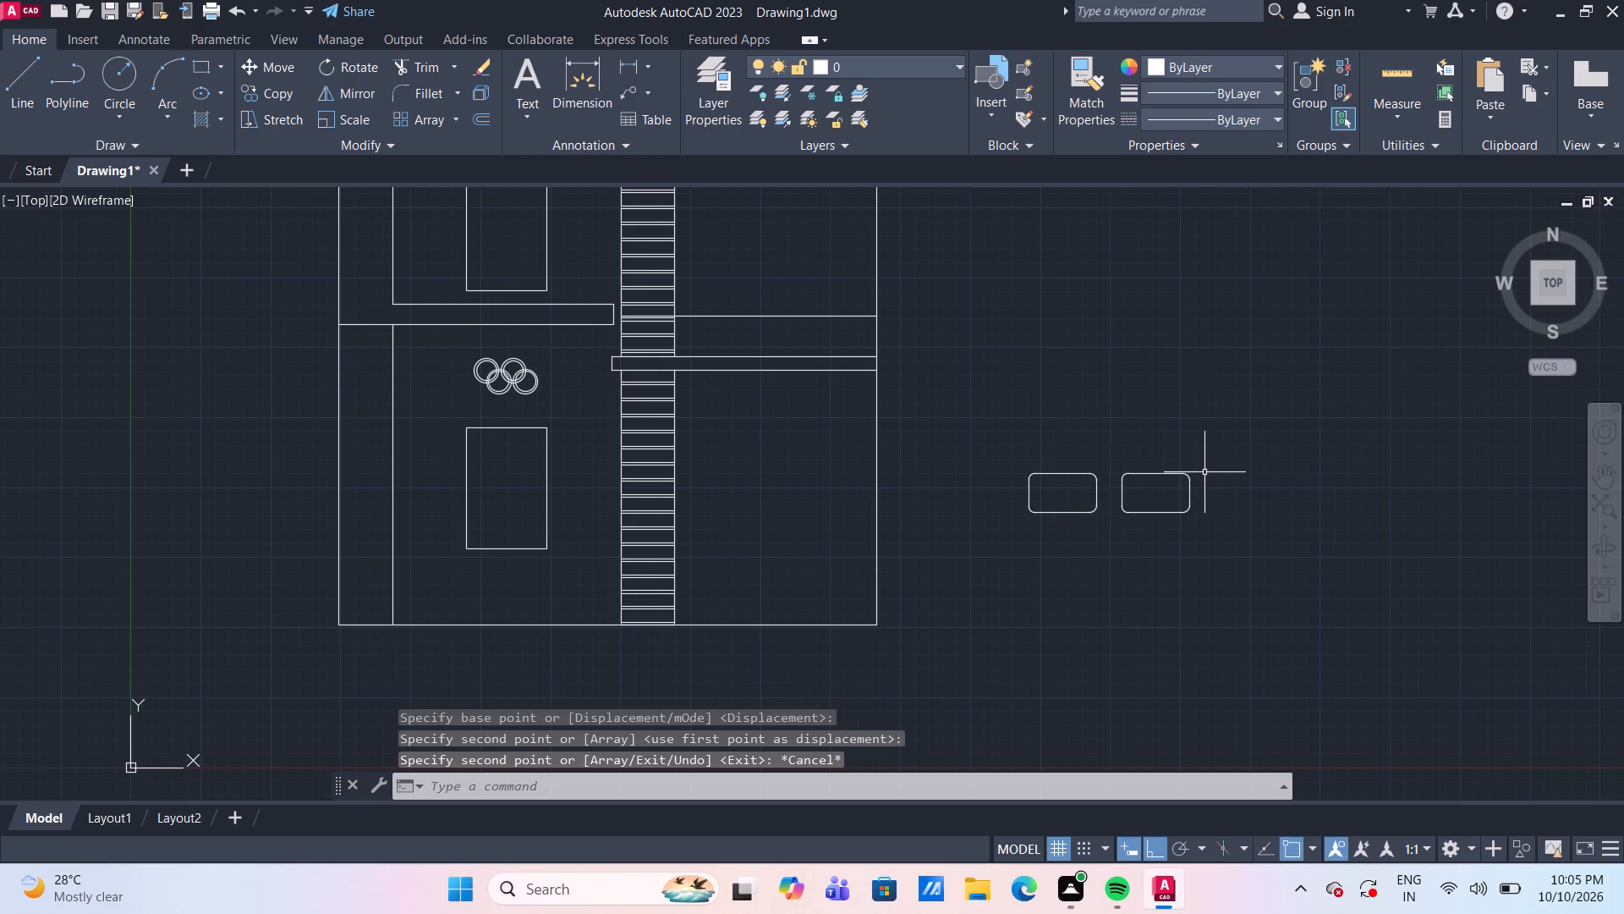
With Ortho off, copy the eastern rounded rectangle about 3'-10" at 154° so it overlaps both rectangles from above.
left_click_drag(1167, 491, 1138, 458)
left_click(1106, 428)
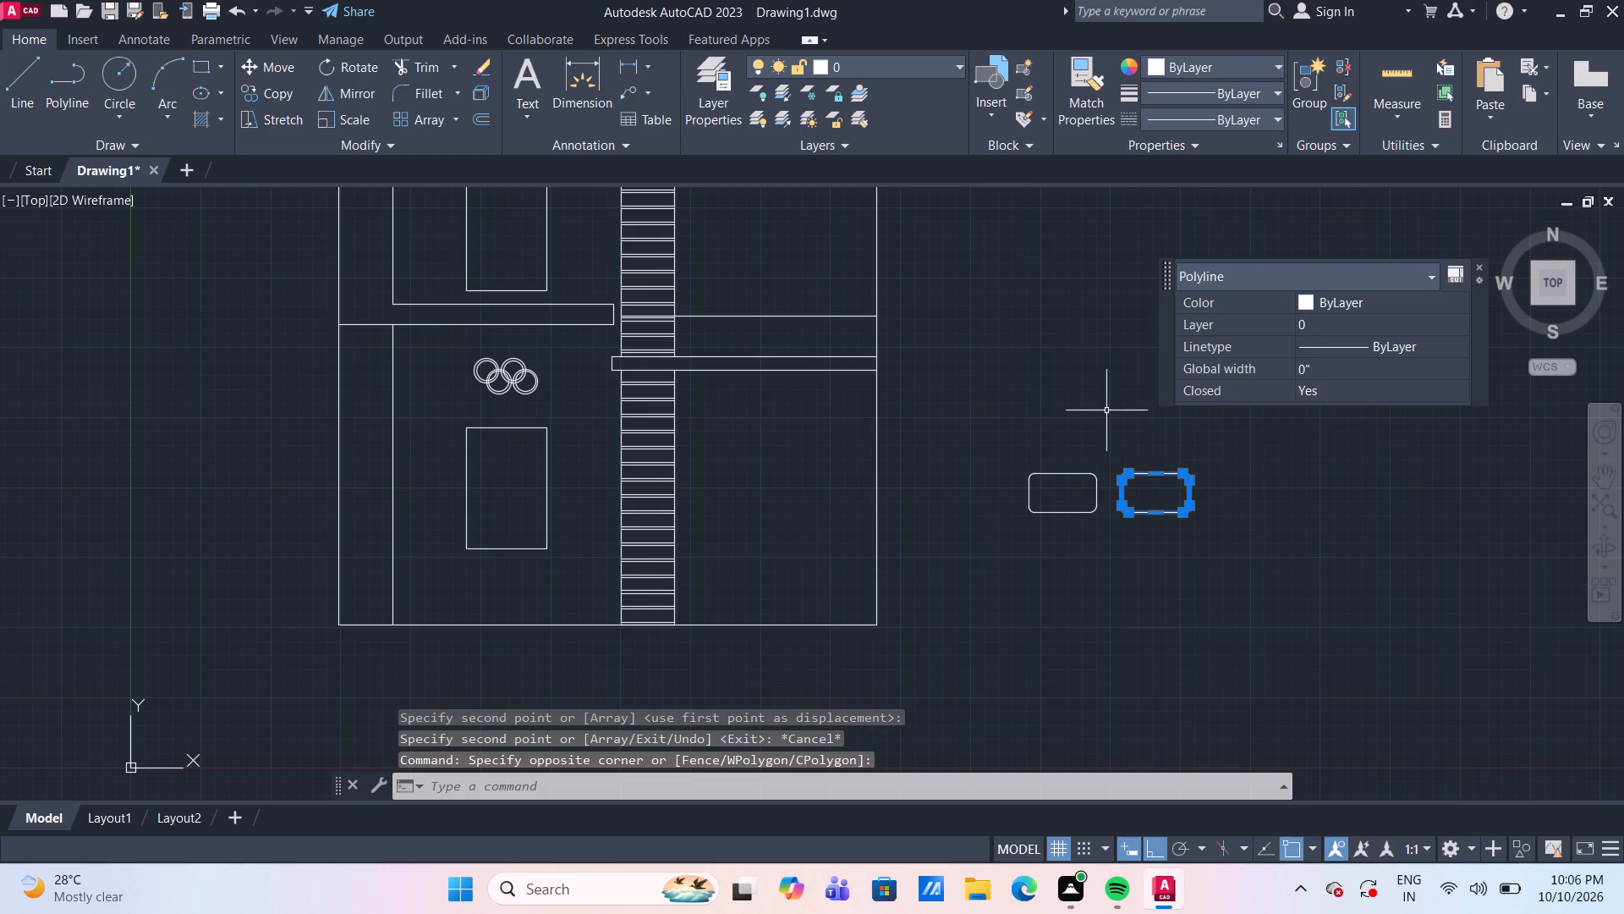
type("co")
key("space")
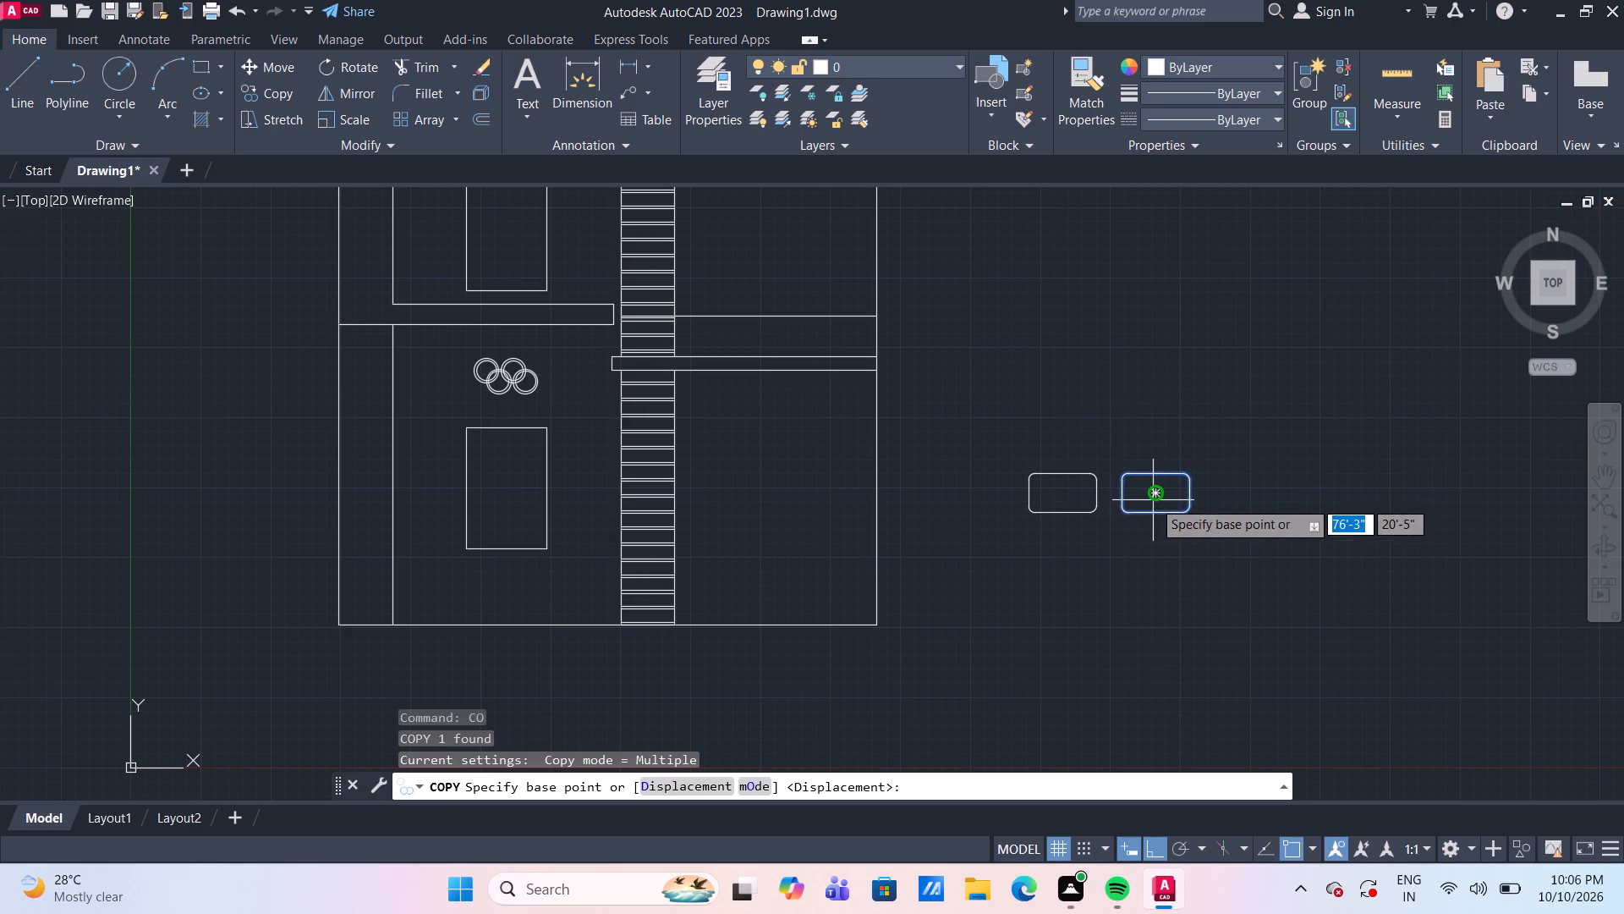
left_click(1153, 500)
left_click_drag(1155, 851, 1155, 818)
scroll(1120, 443, "up", 3)
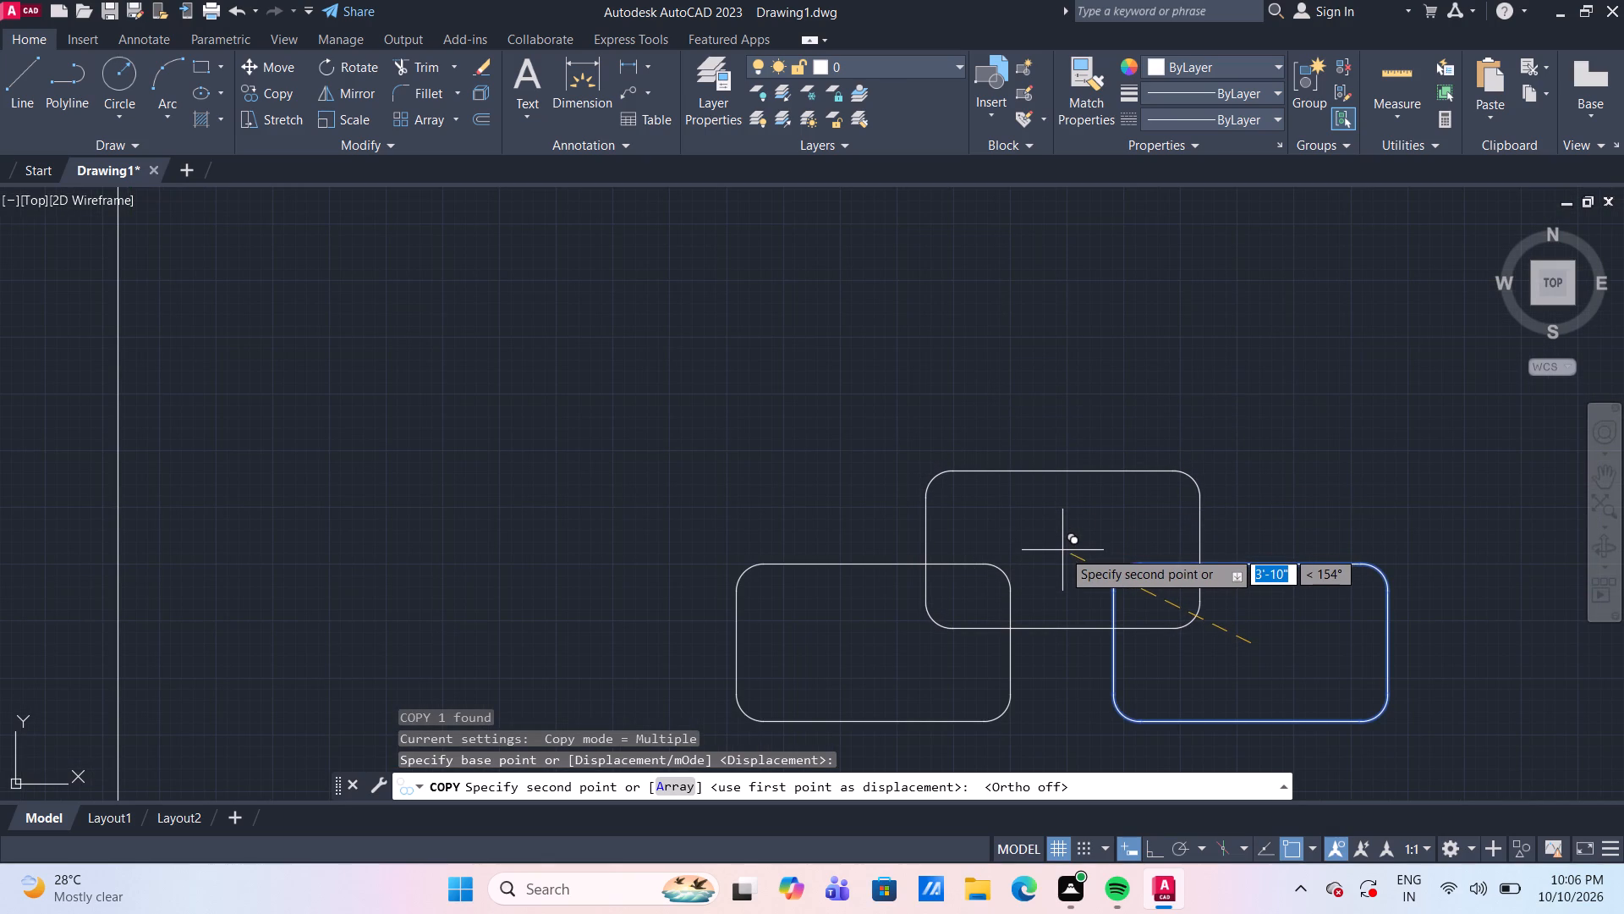
left_click(1062, 550)
key("Escape")
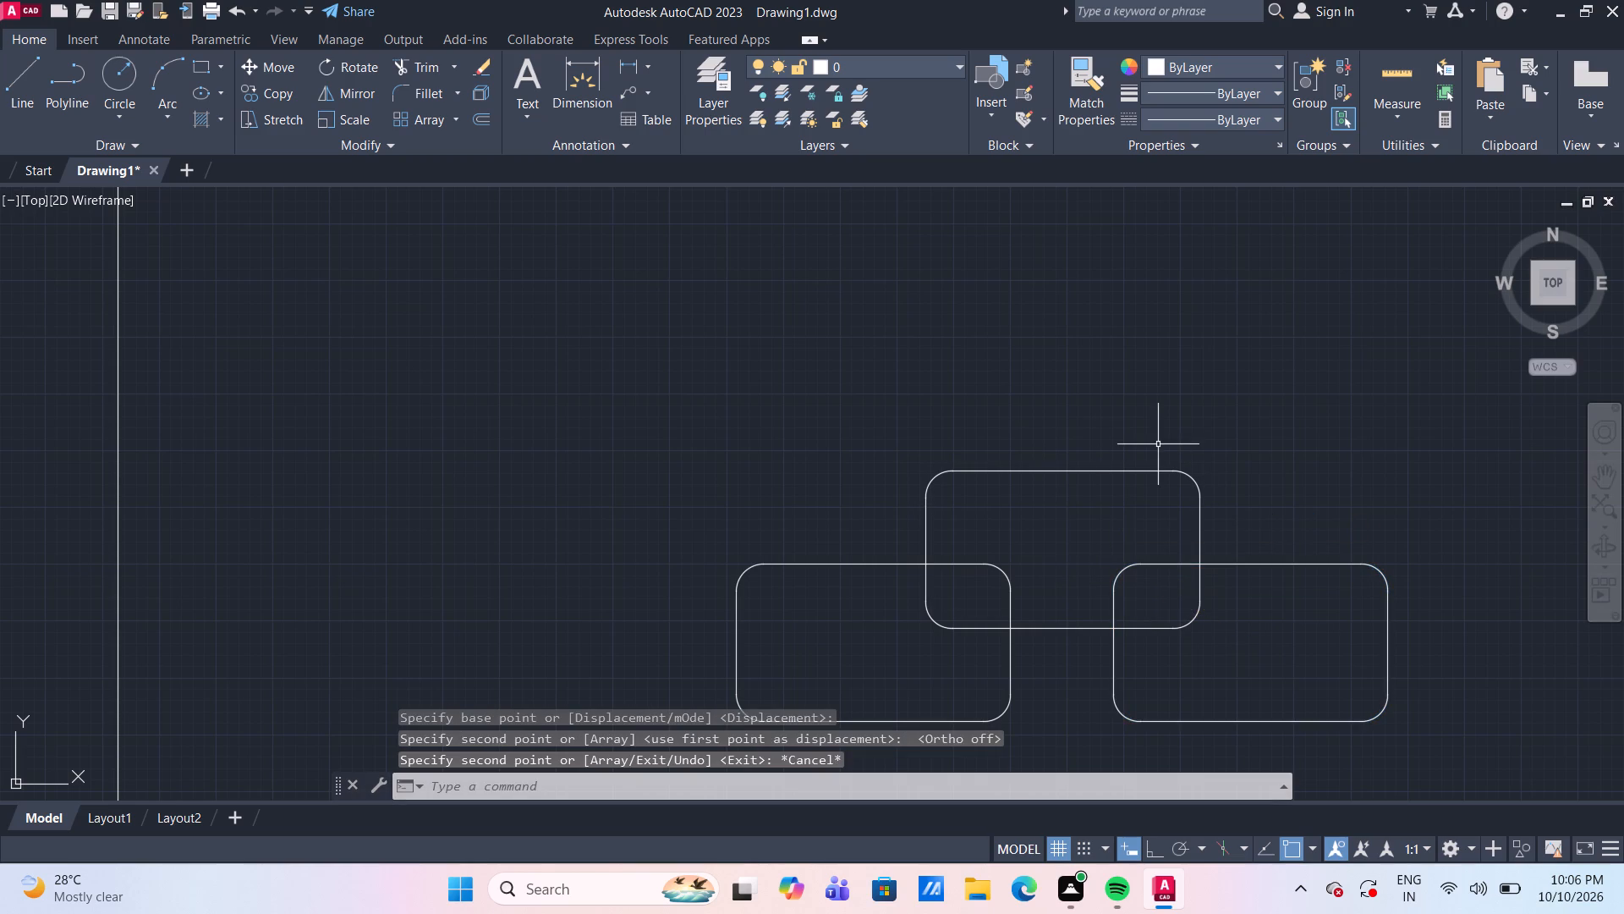
Offset the eastern rounded rectangle 2" inward.
scroll(1158, 444, "down", 2)
middle_click_drag(1184, 619, 1118, 627)
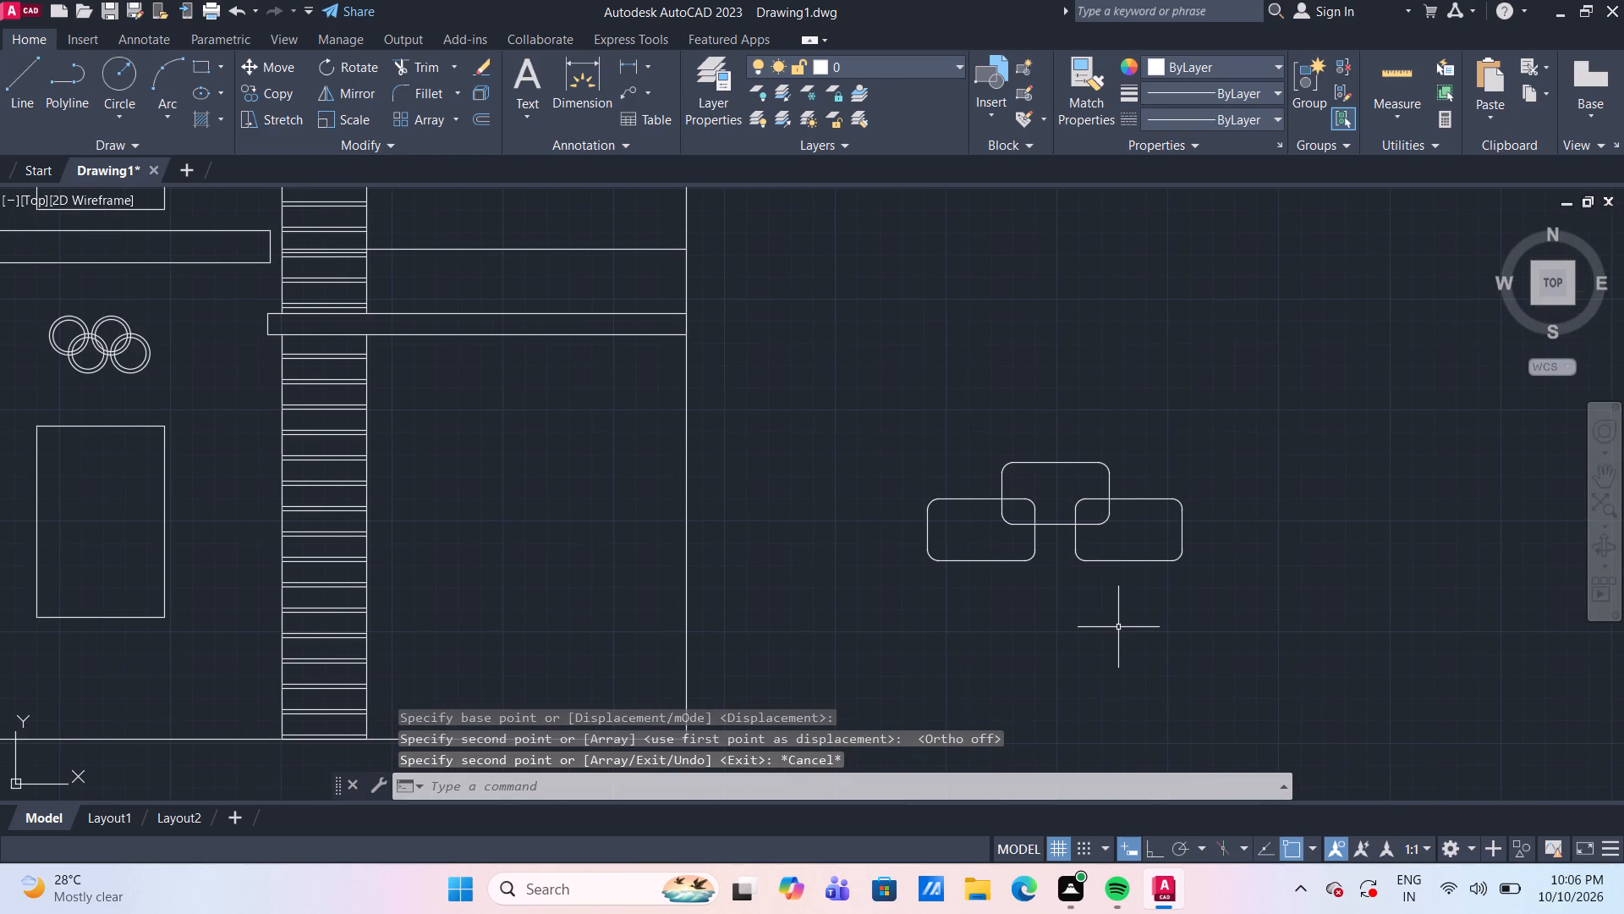
type("o")
key("space")
key("space")
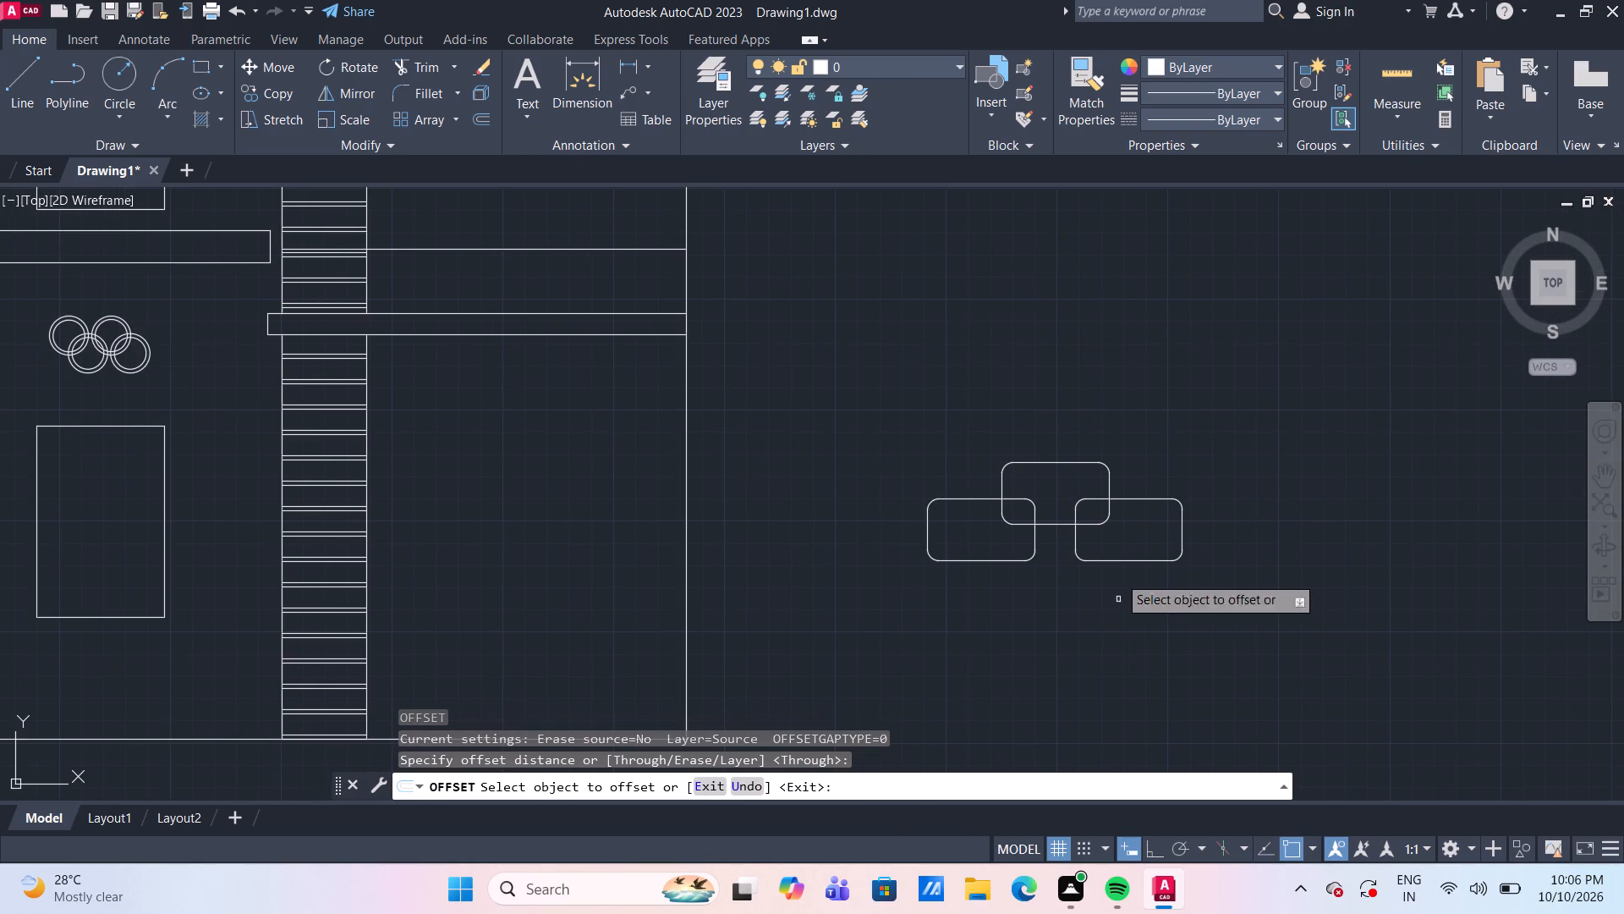
left_click(1135, 499)
scroll(1141, 525, "up", 3)
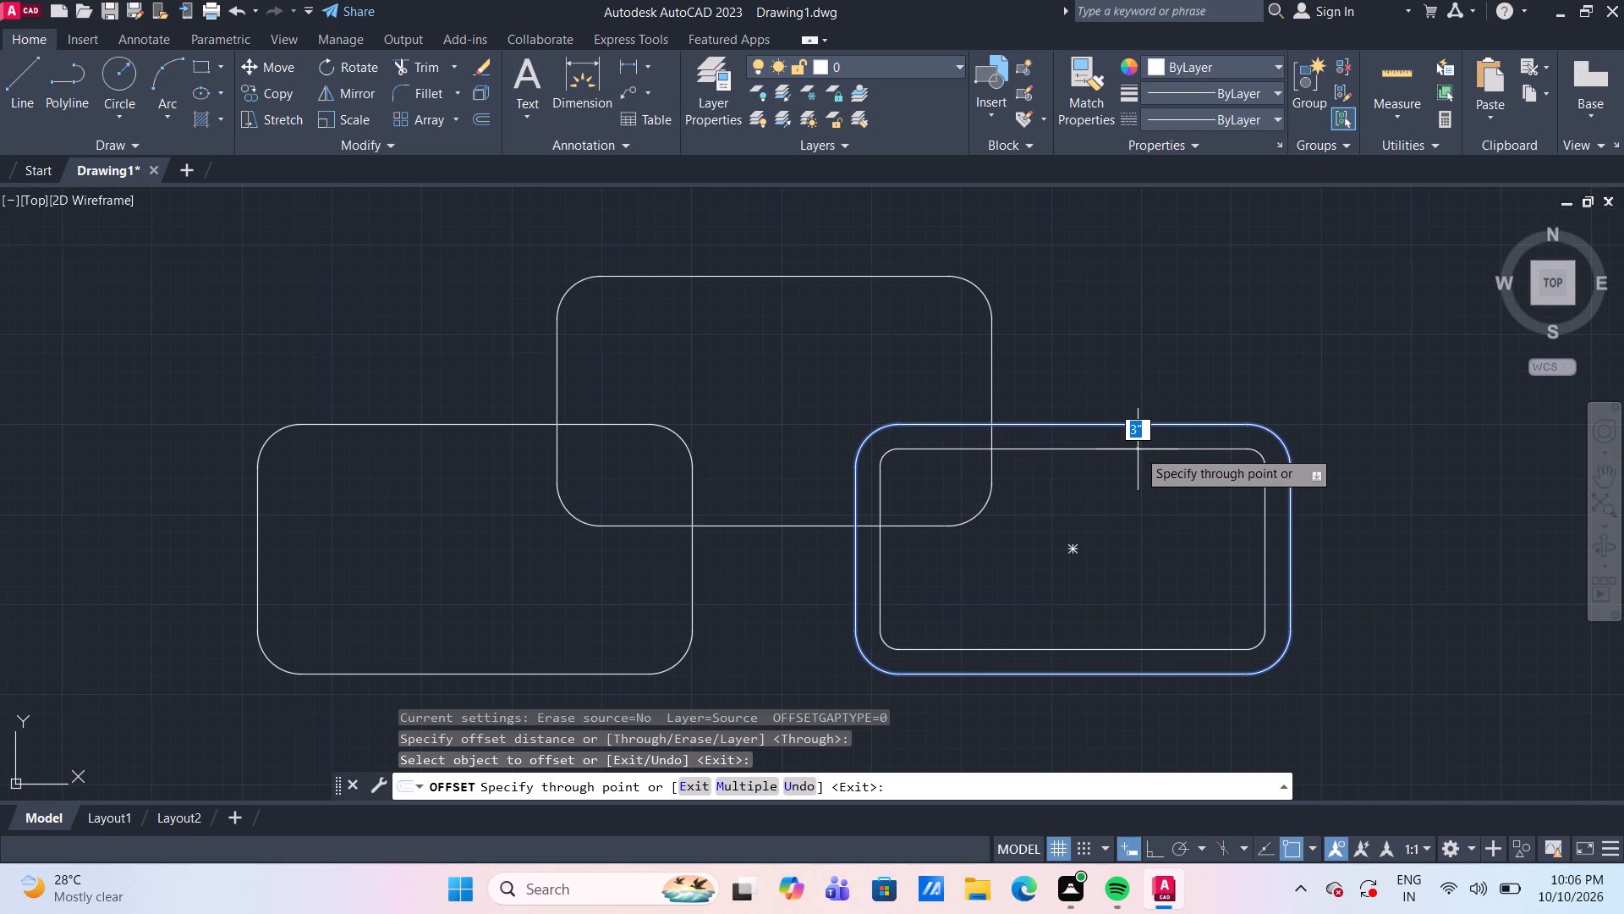
type("2\"")
key("Return")
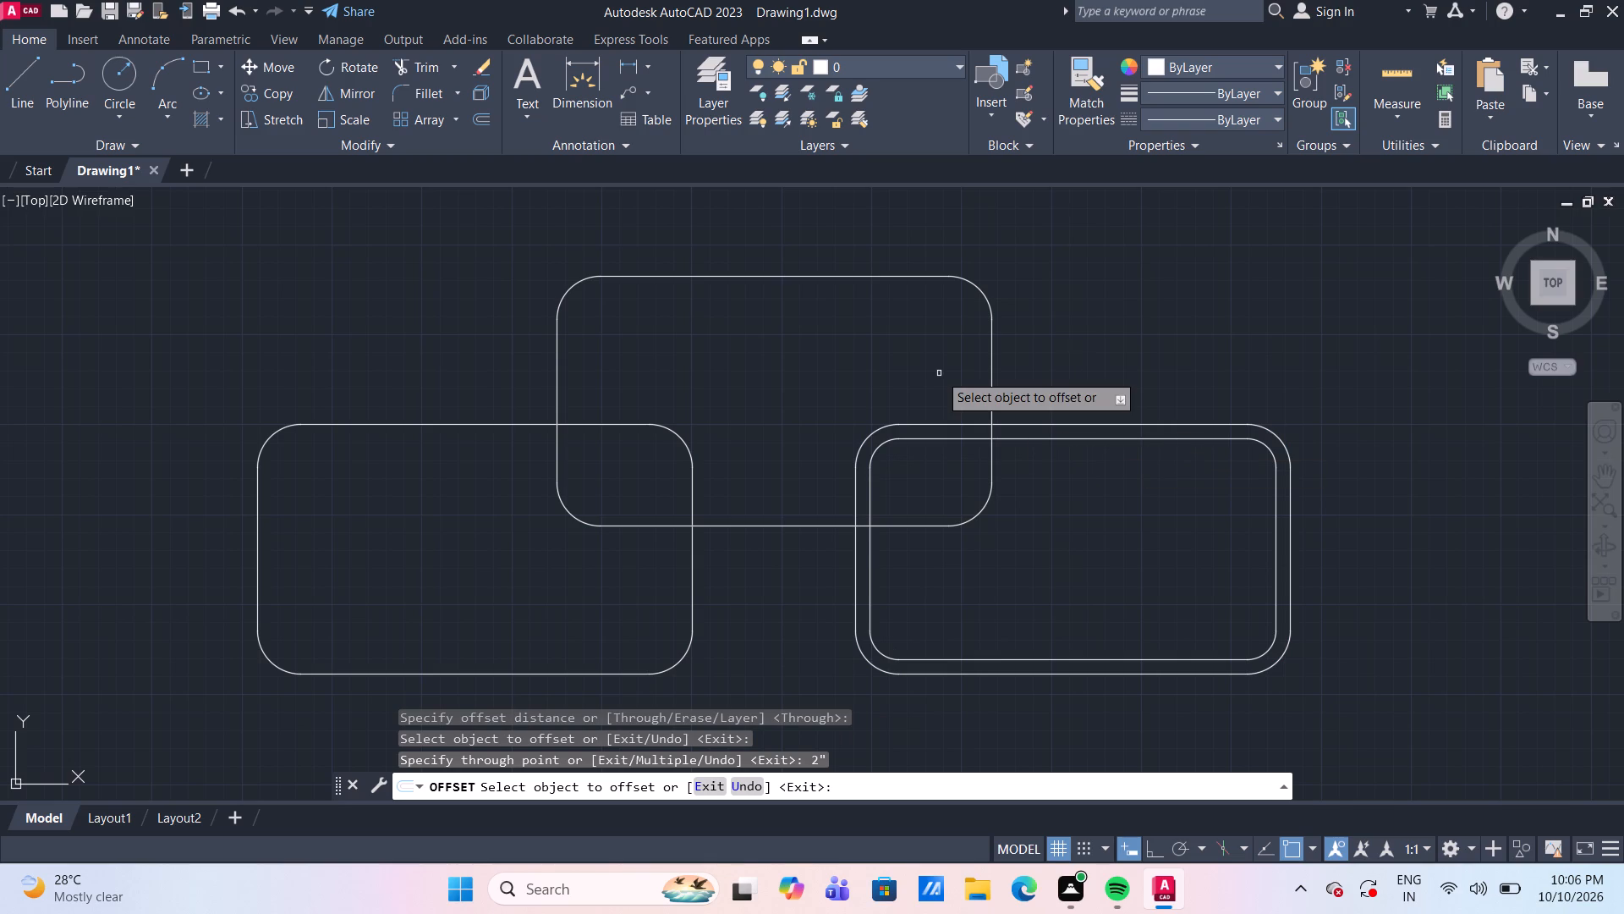
Offset the upper middle rounded rectangle 2" inward.
scroll(939, 373, "down", 3)
scroll(364, 426, "down", 4)
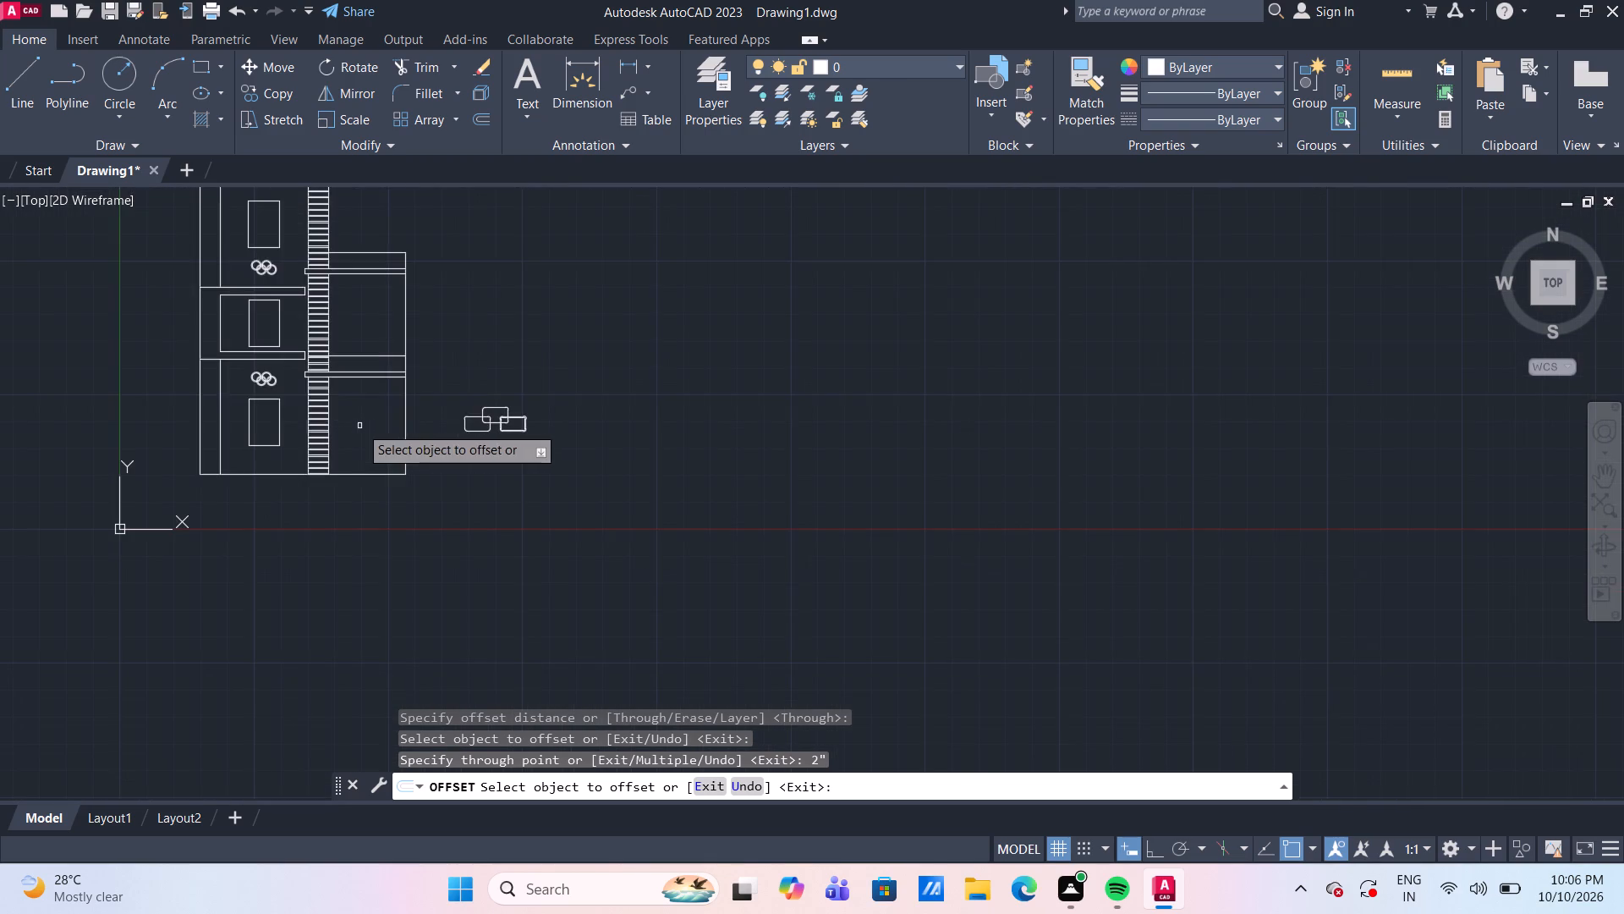
scroll(262, 370, "up", 3)
scroll(935, 469, "up", 3)
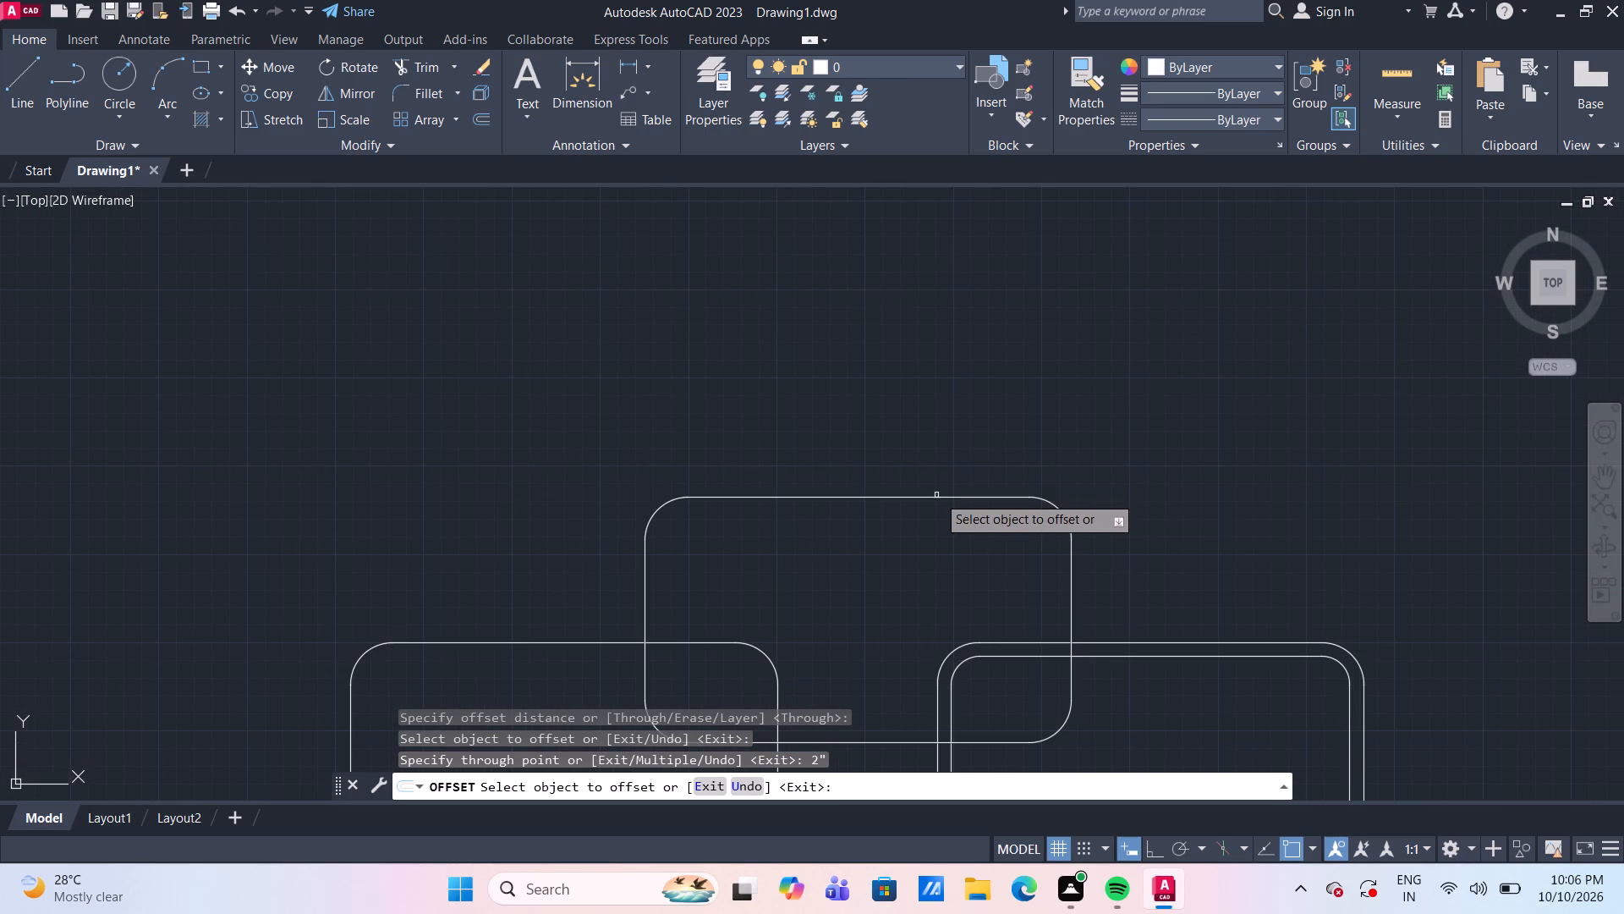
left_click(938, 498)
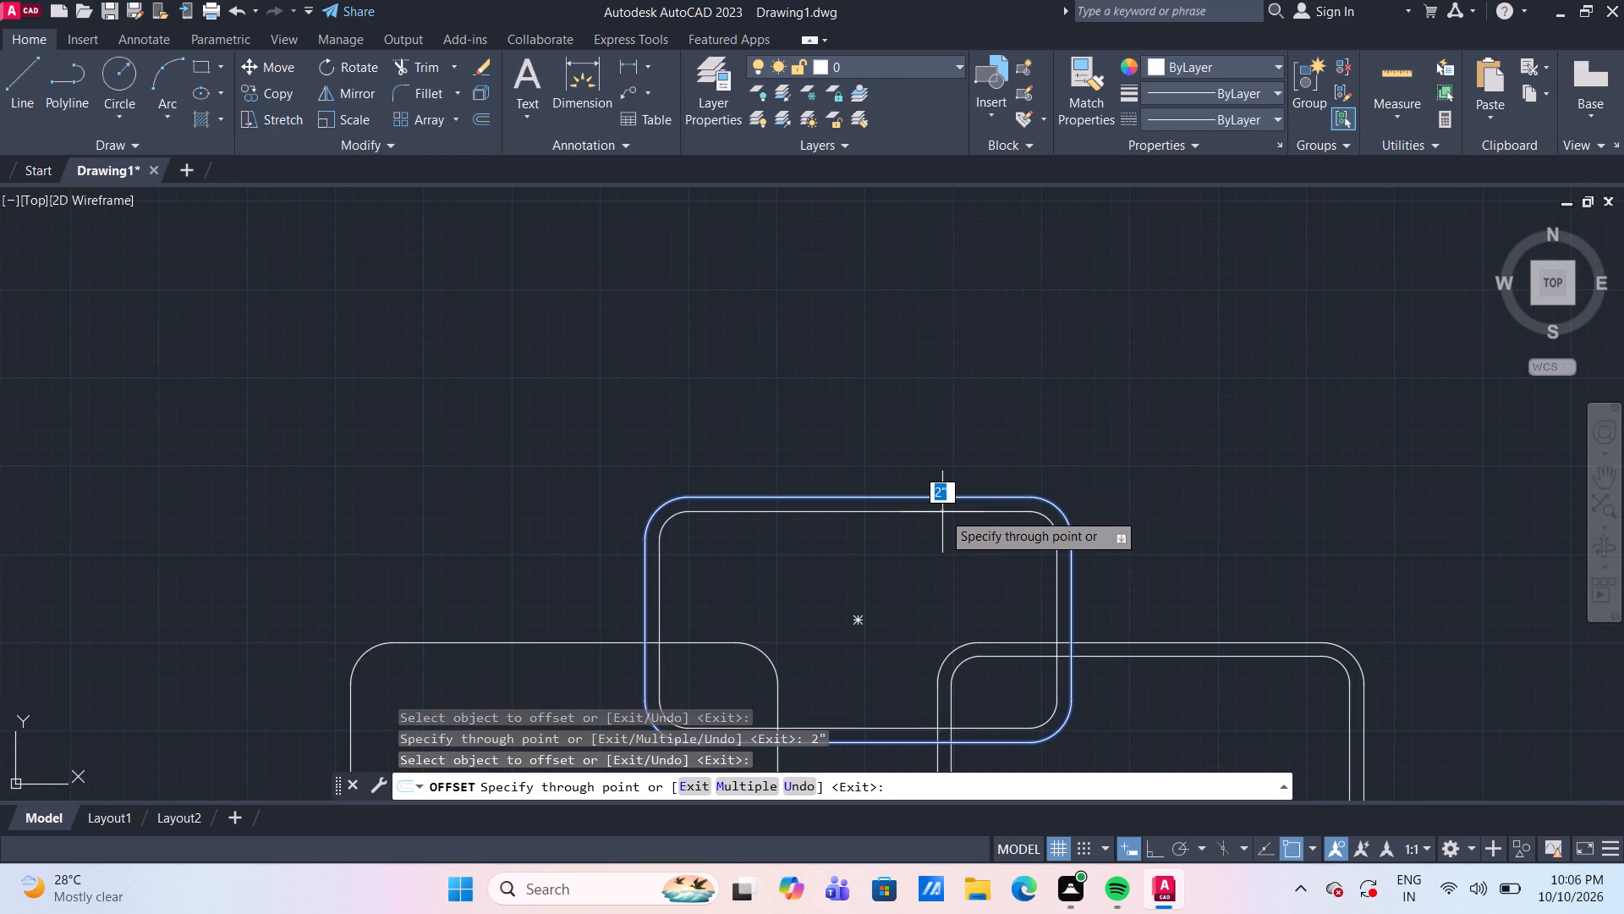
type("2\"")
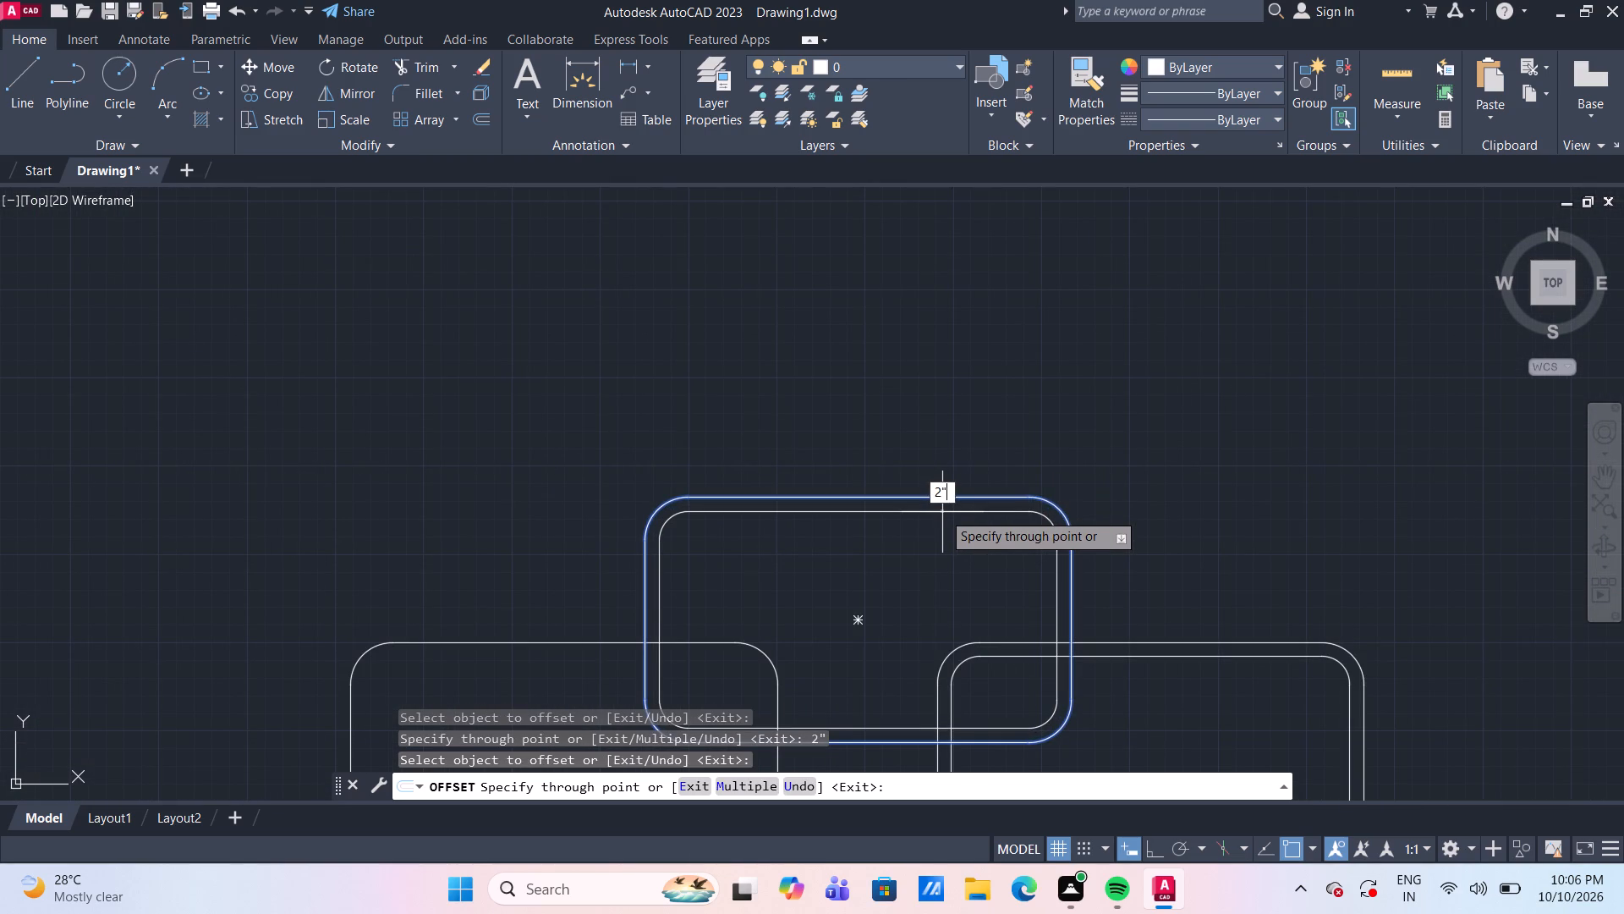
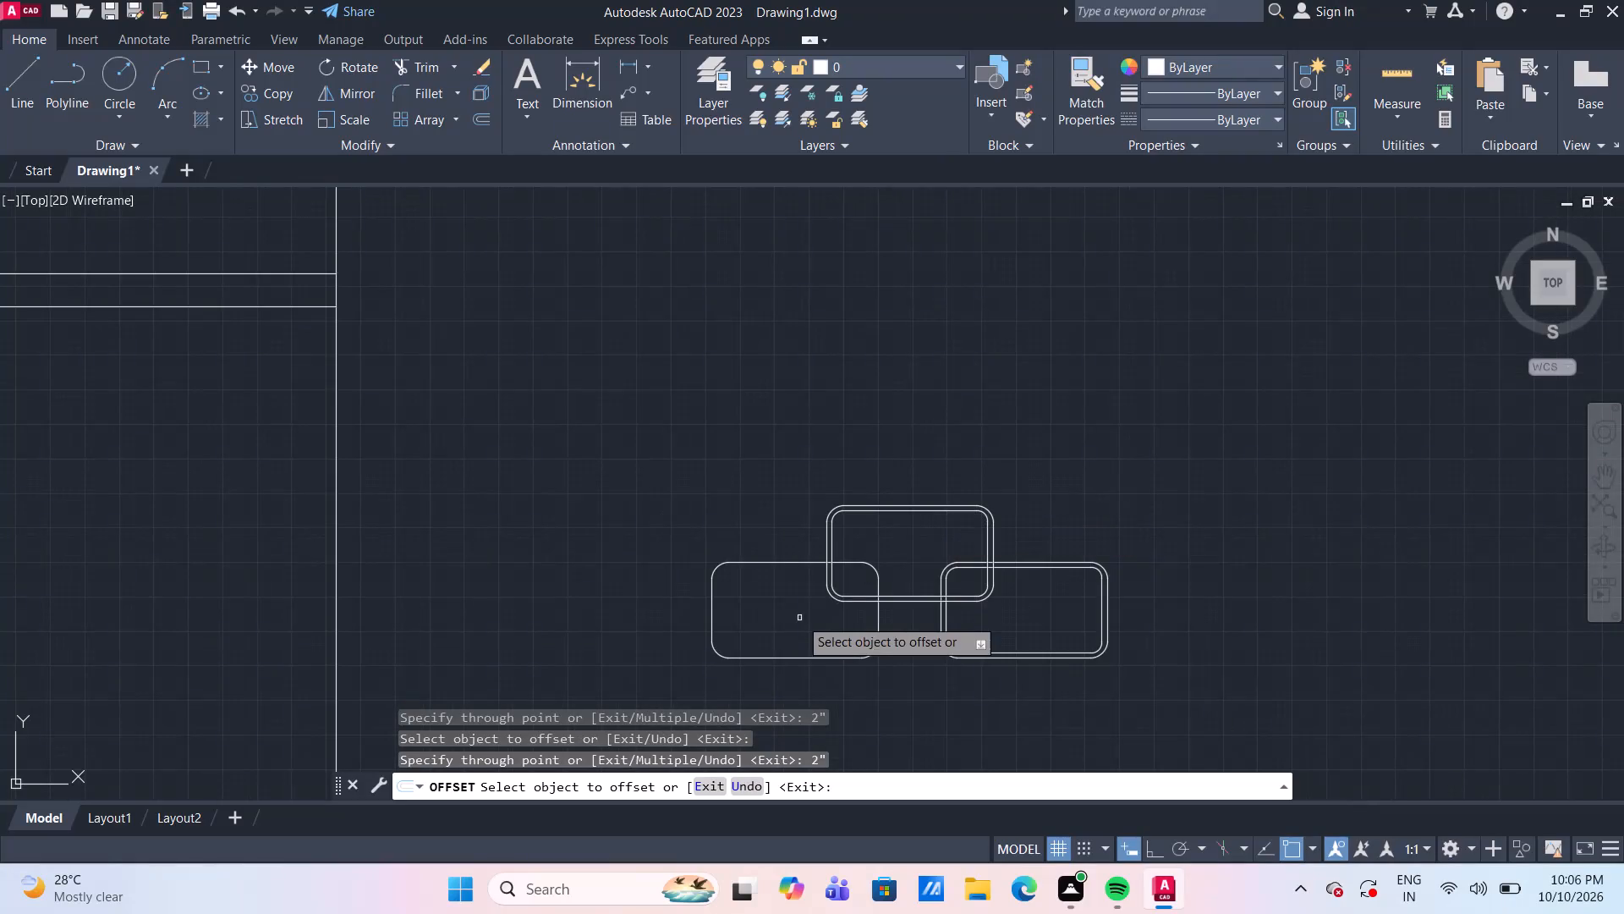
Offset the western rounded rectangle 2" inward.
left_click_drag(785, 562, 784, 577)
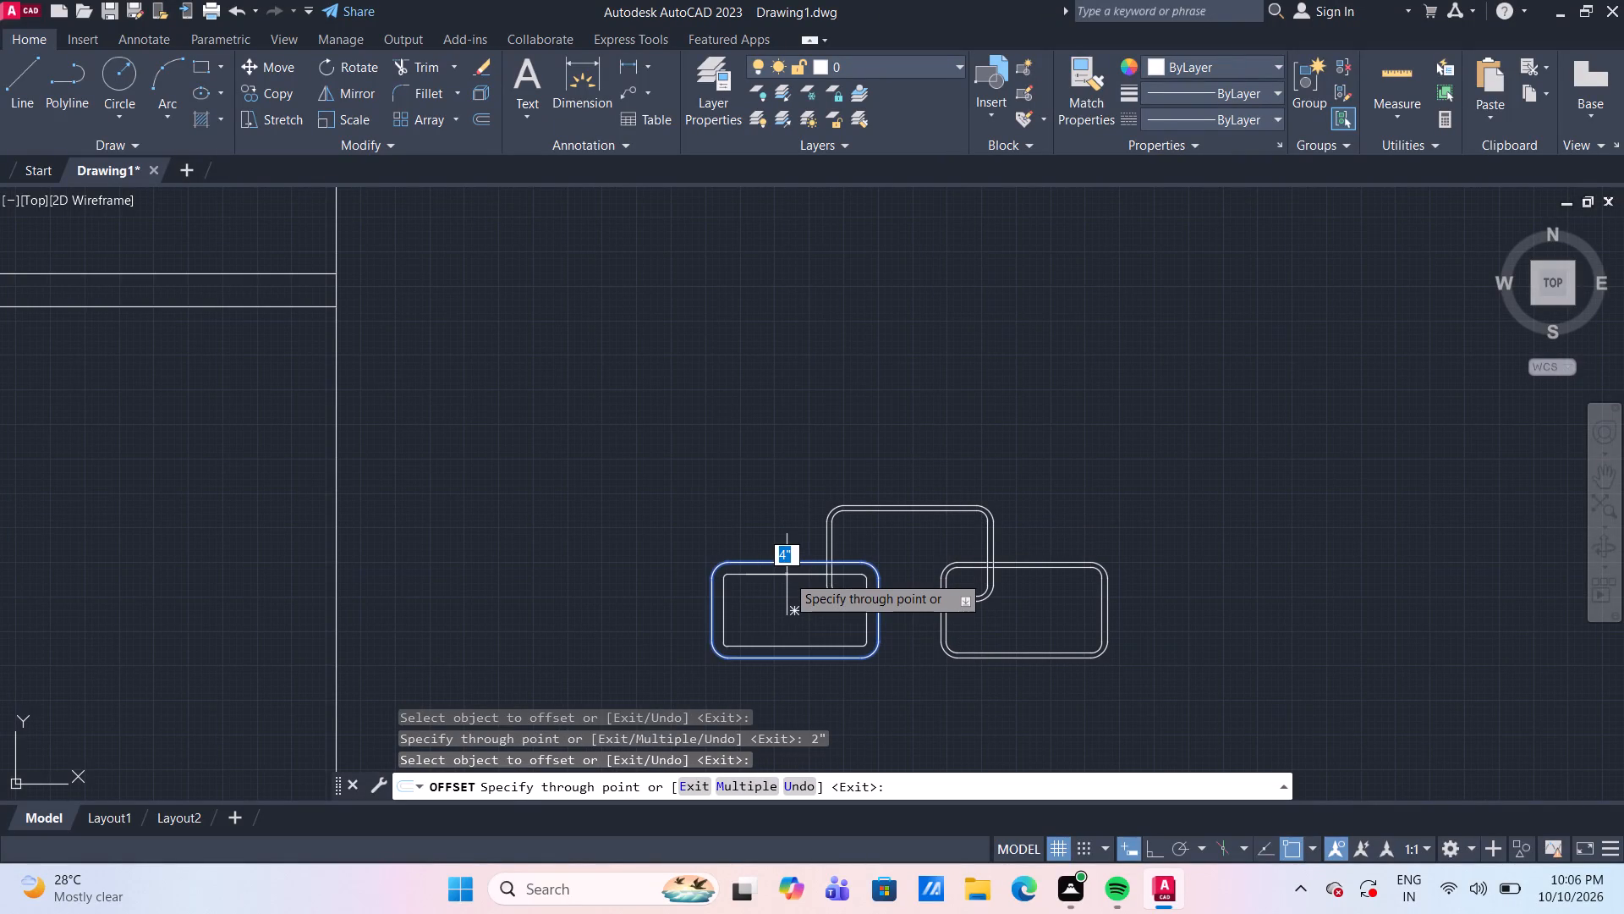
type("2\"")
key("Return")
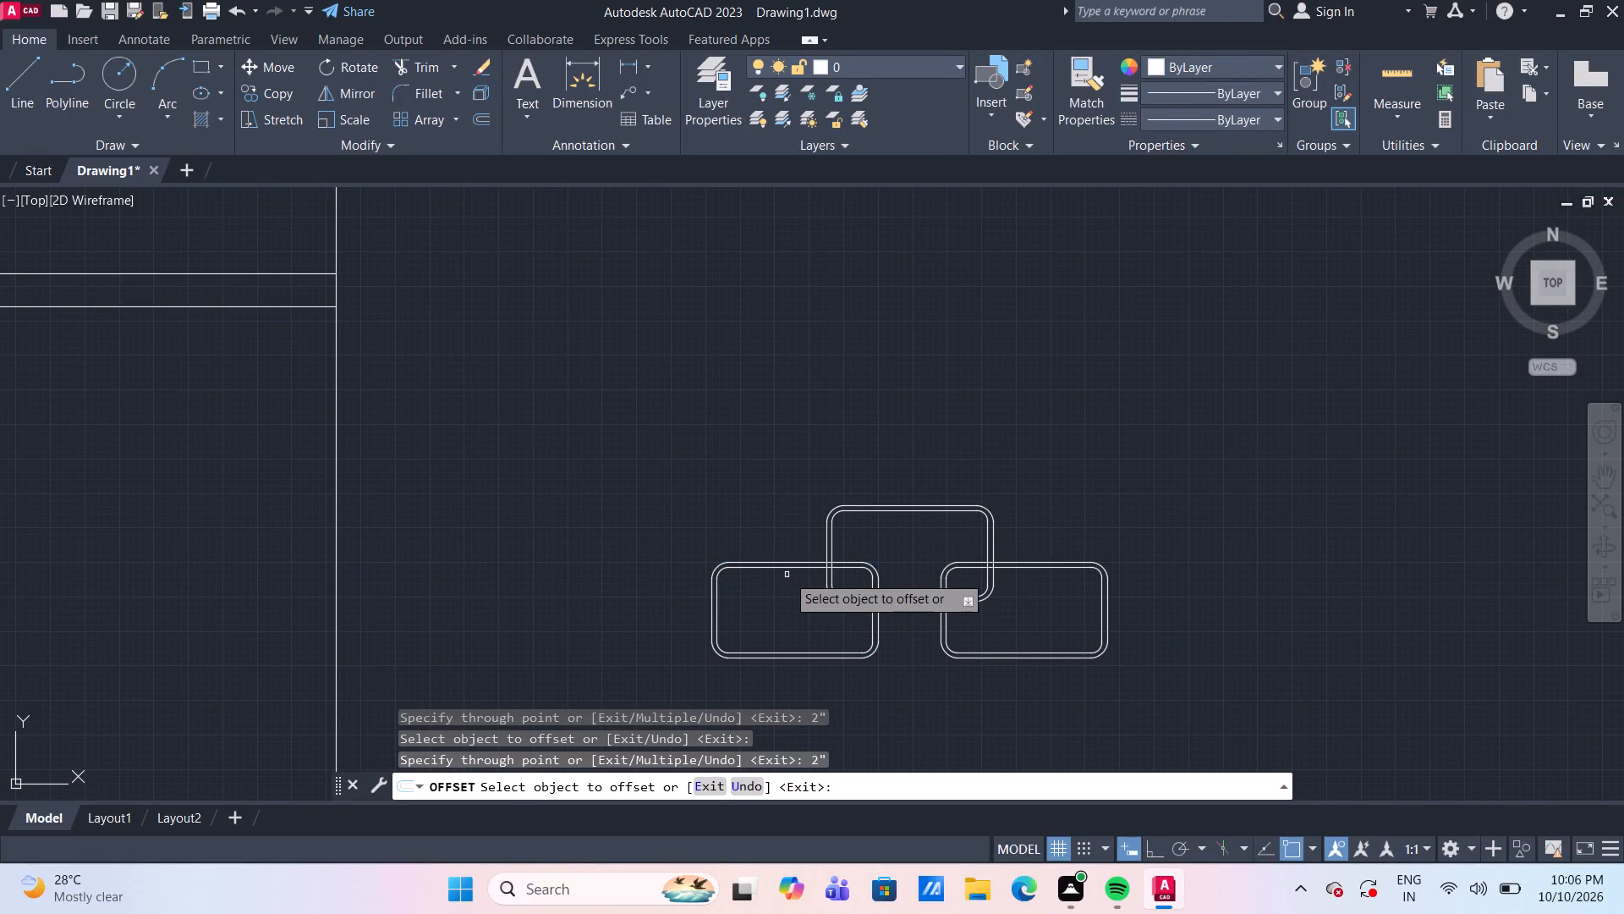
scroll(789, 571, "down", 3)
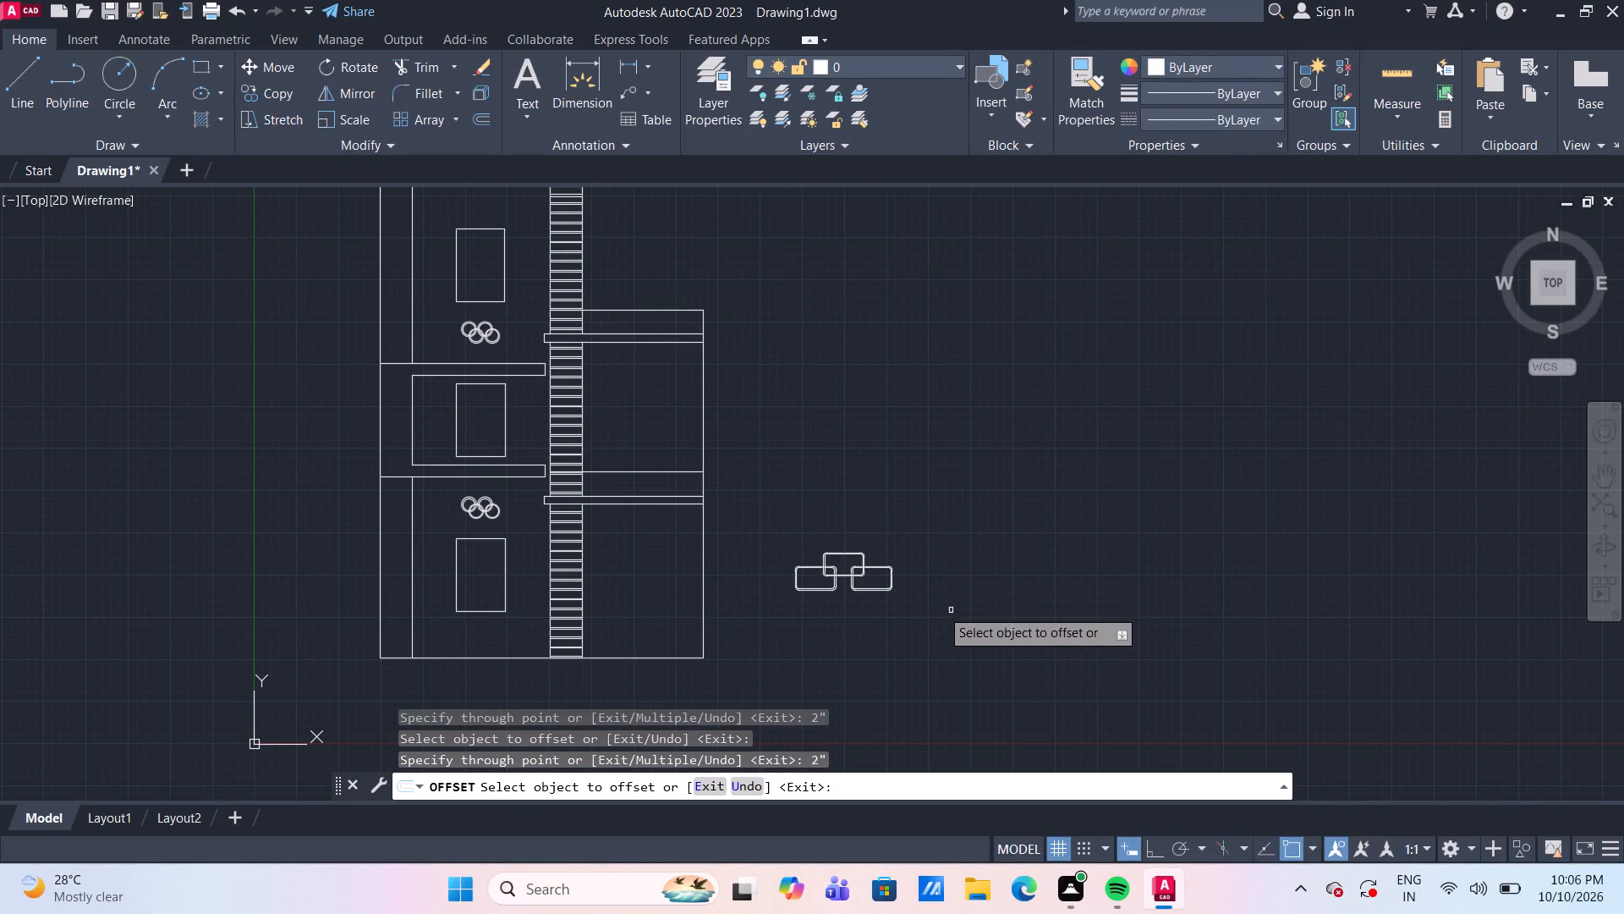
scroll(832, 561, "up", 2)
scroll(1035, 652, "down", 1)
key("Escape")
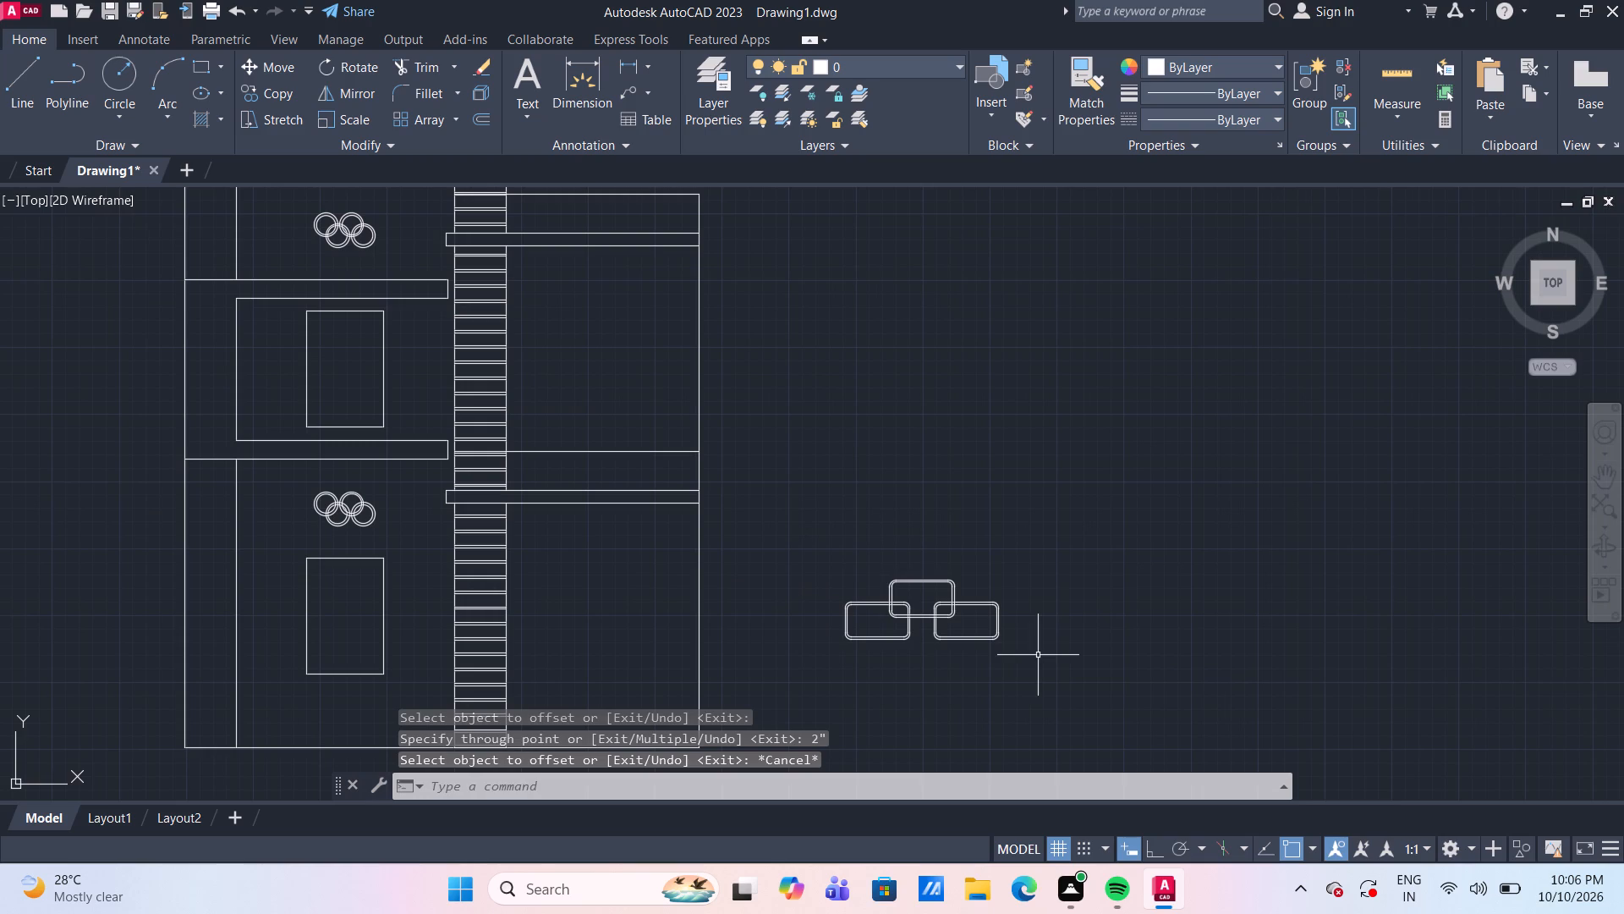
Move the whole rounded-rectangle cluster about 45'-2" at 190° into the plan, just below the lowest plain rectangle.
left_click_drag(1038, 655, 1029, 652)
left_click(827, 547)
type("m")
key("space")
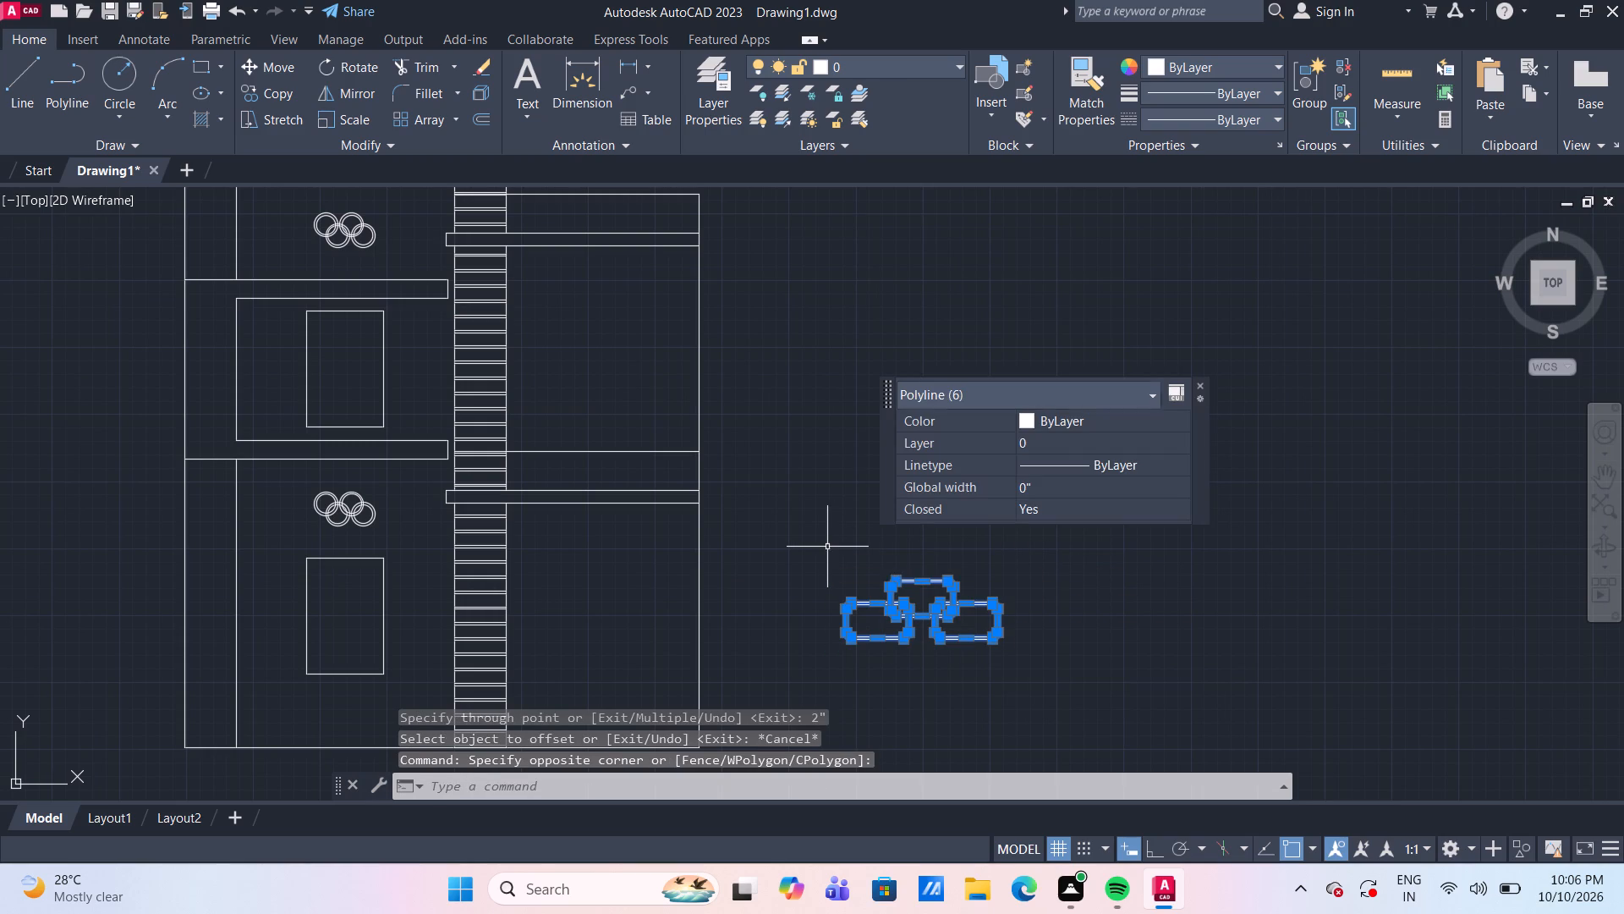
left_click(925, 615)
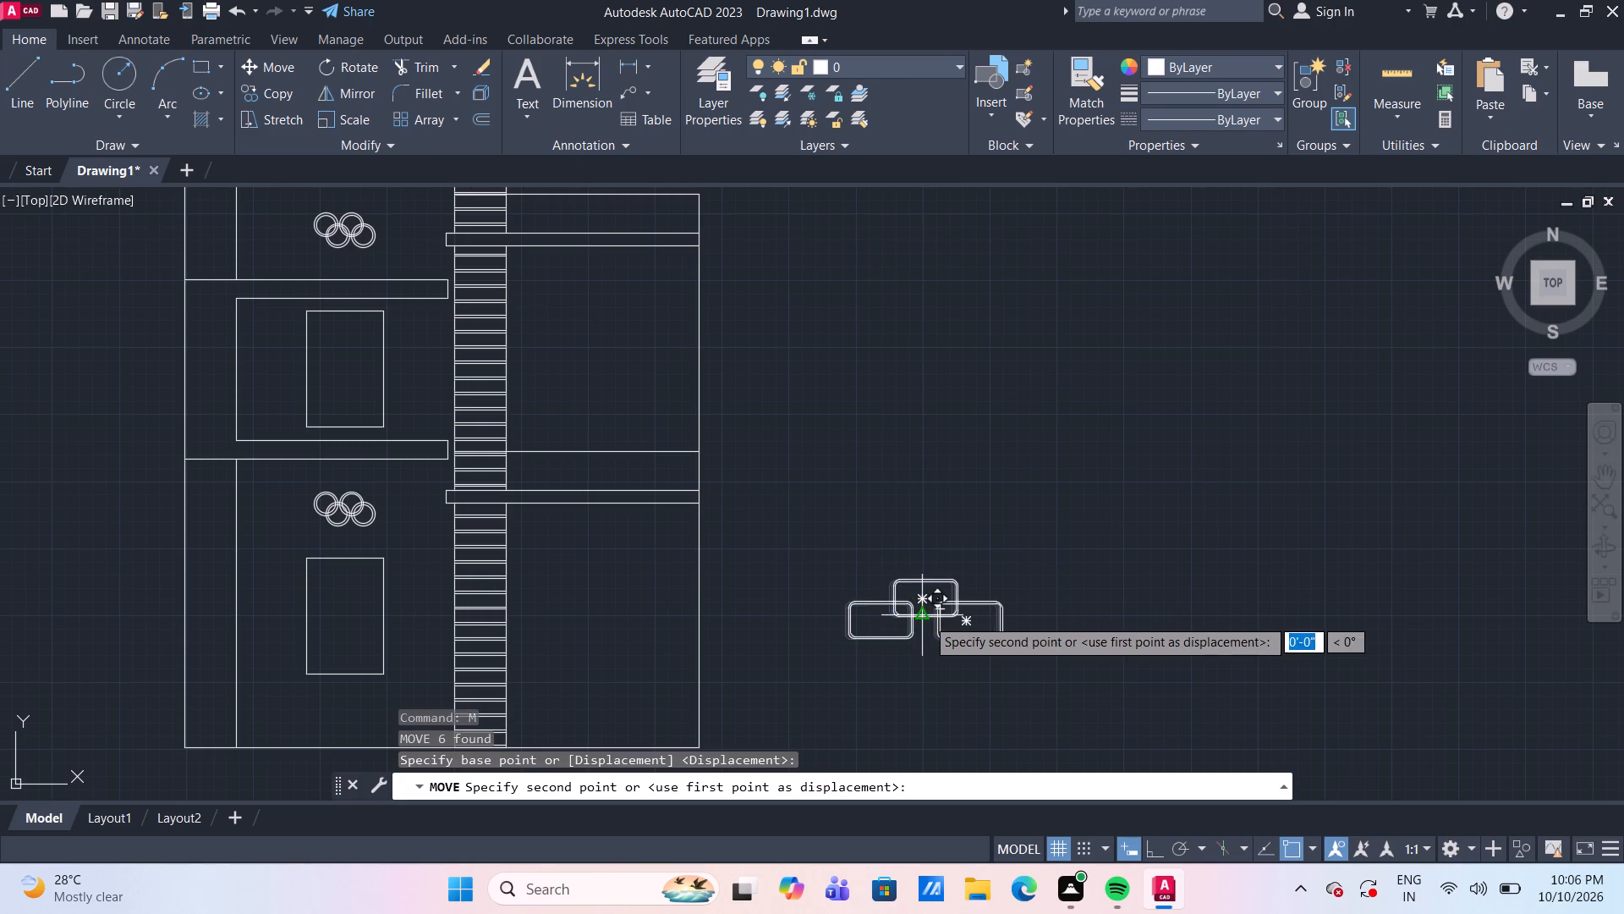
middle_click_drag(387, 695, 453, 522)
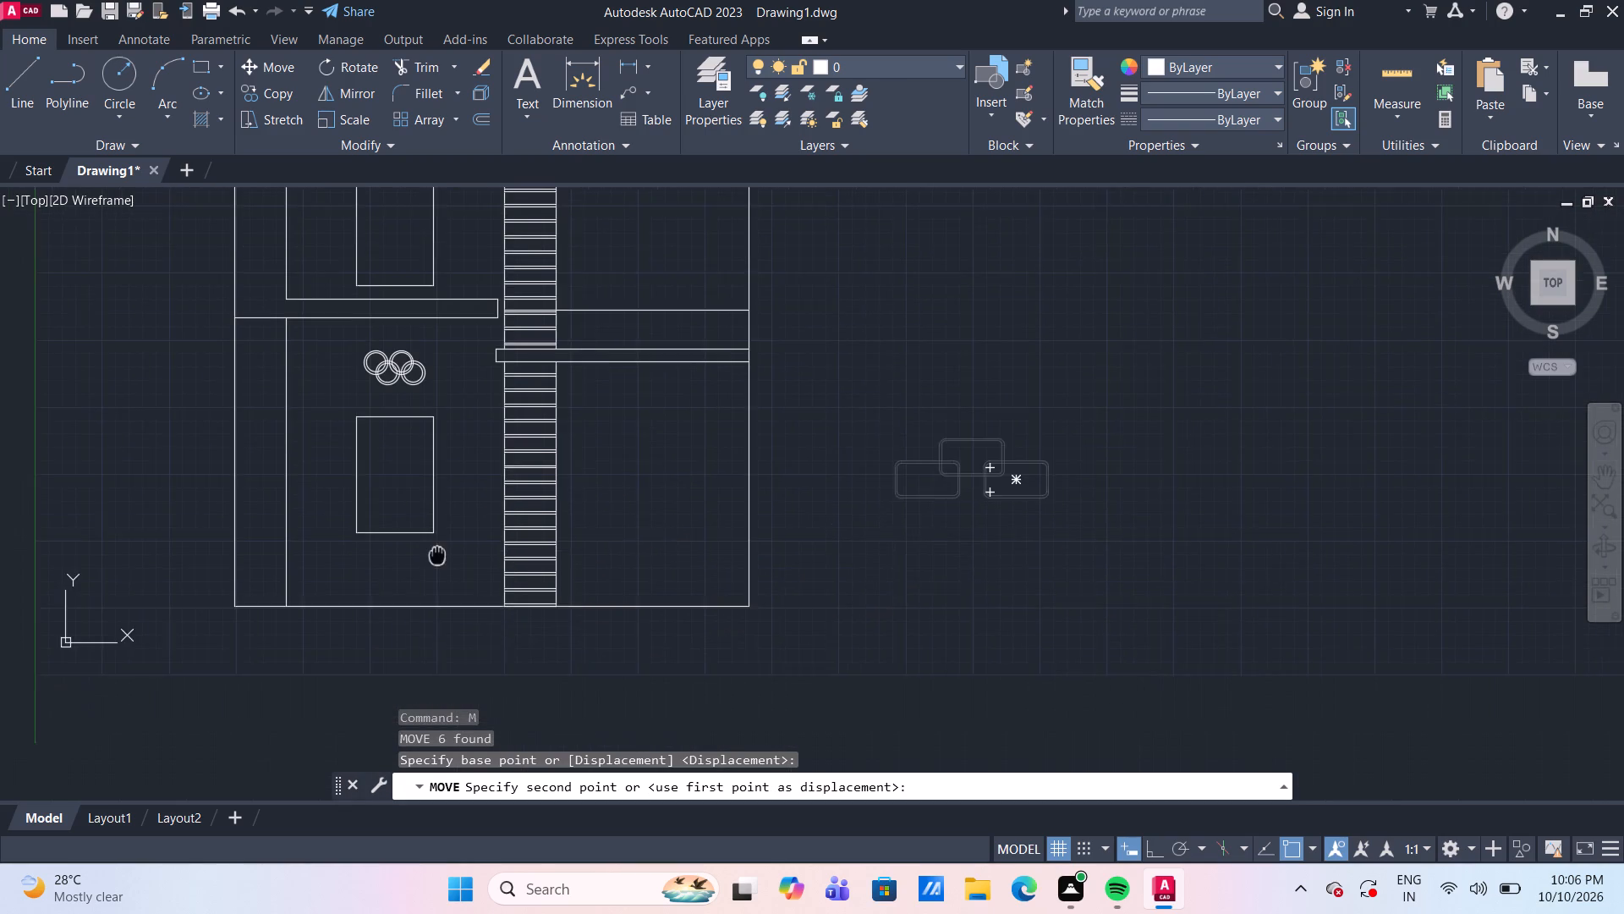
middle_click_drag(453, 522, 456, 520)
scroll(435, 564, "up", 3)
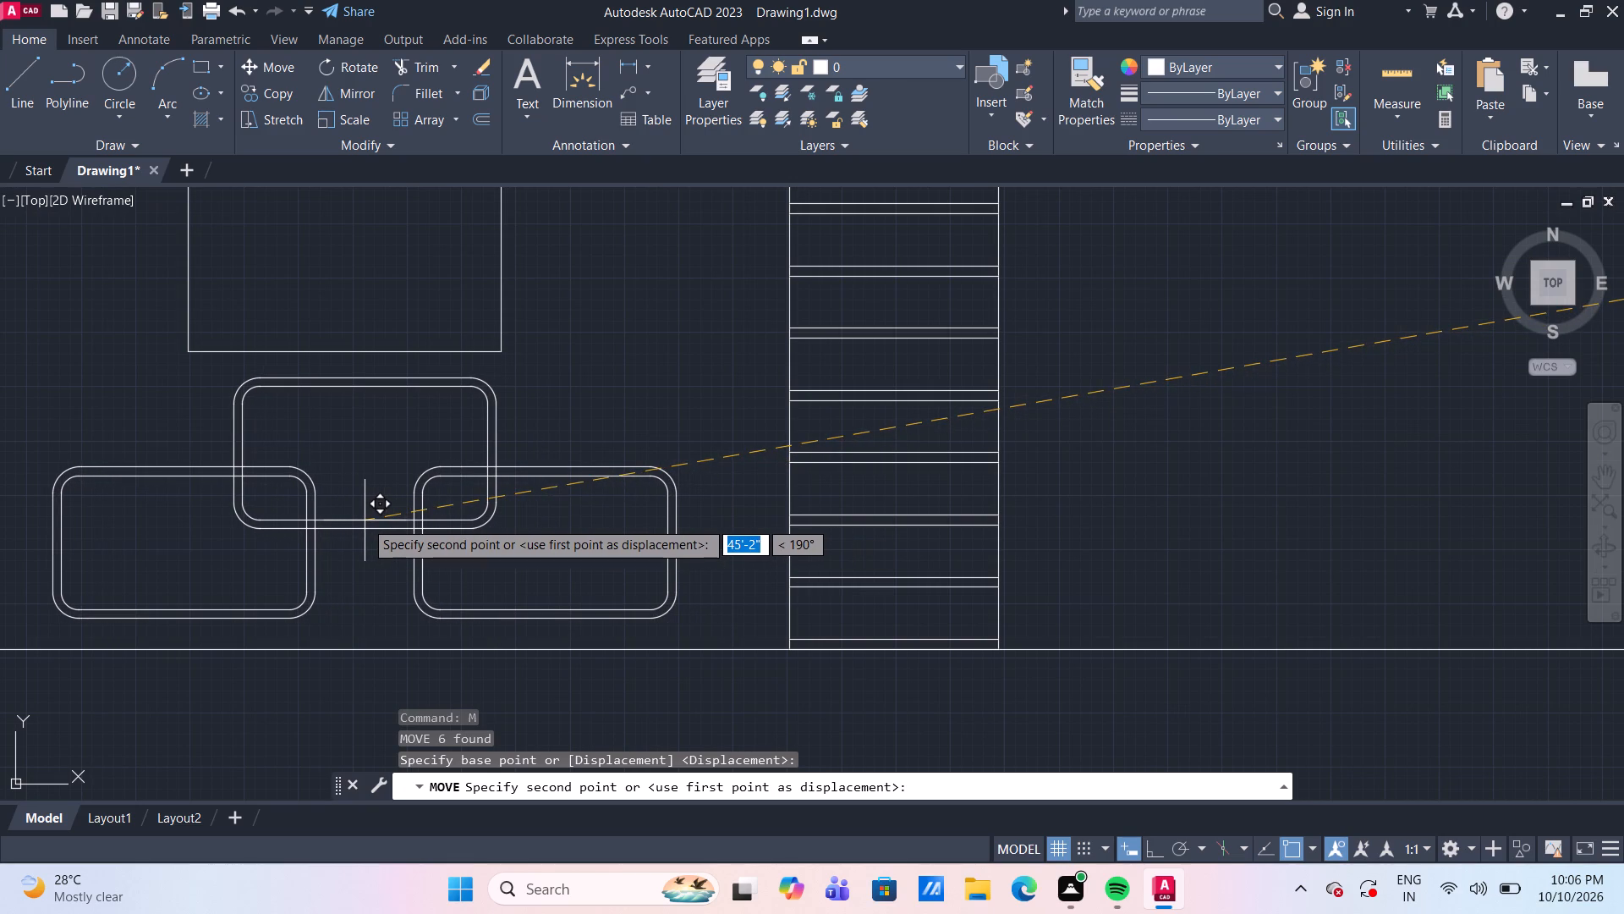
left_click(365, 520)
Offset the inner outline of the upper middle rounded rectangle 2" inward.
scroll(383, 396, "up", 2)
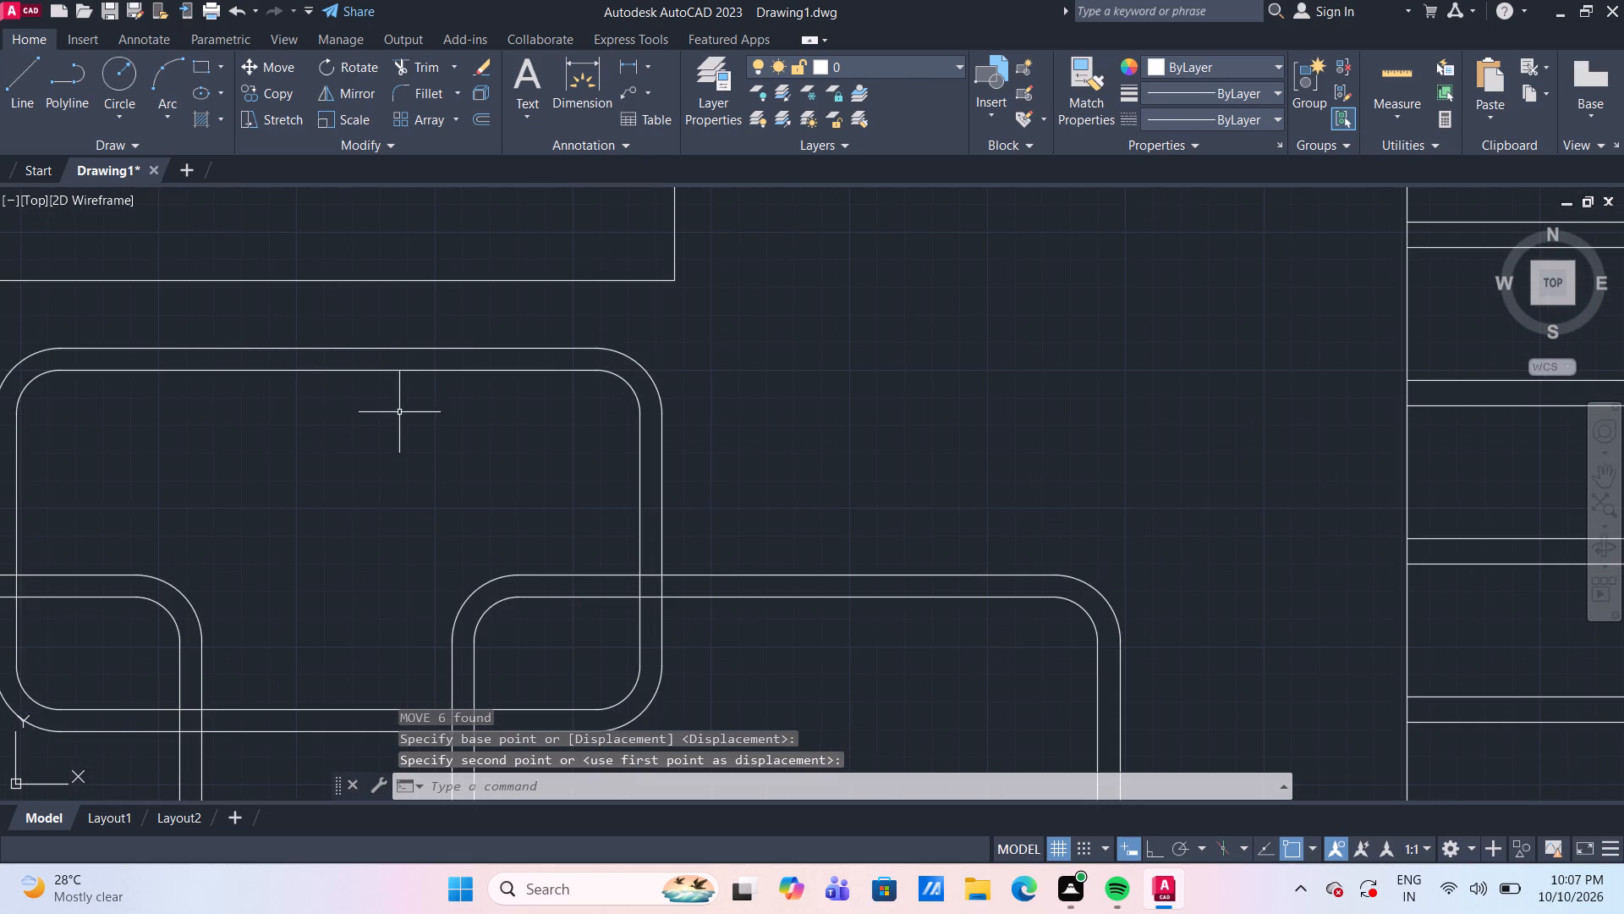
scroll(401, 413, "down", 2)
middle_click_drag(420, 454, 601, 400)
scroll(556, 411, "up", 1)
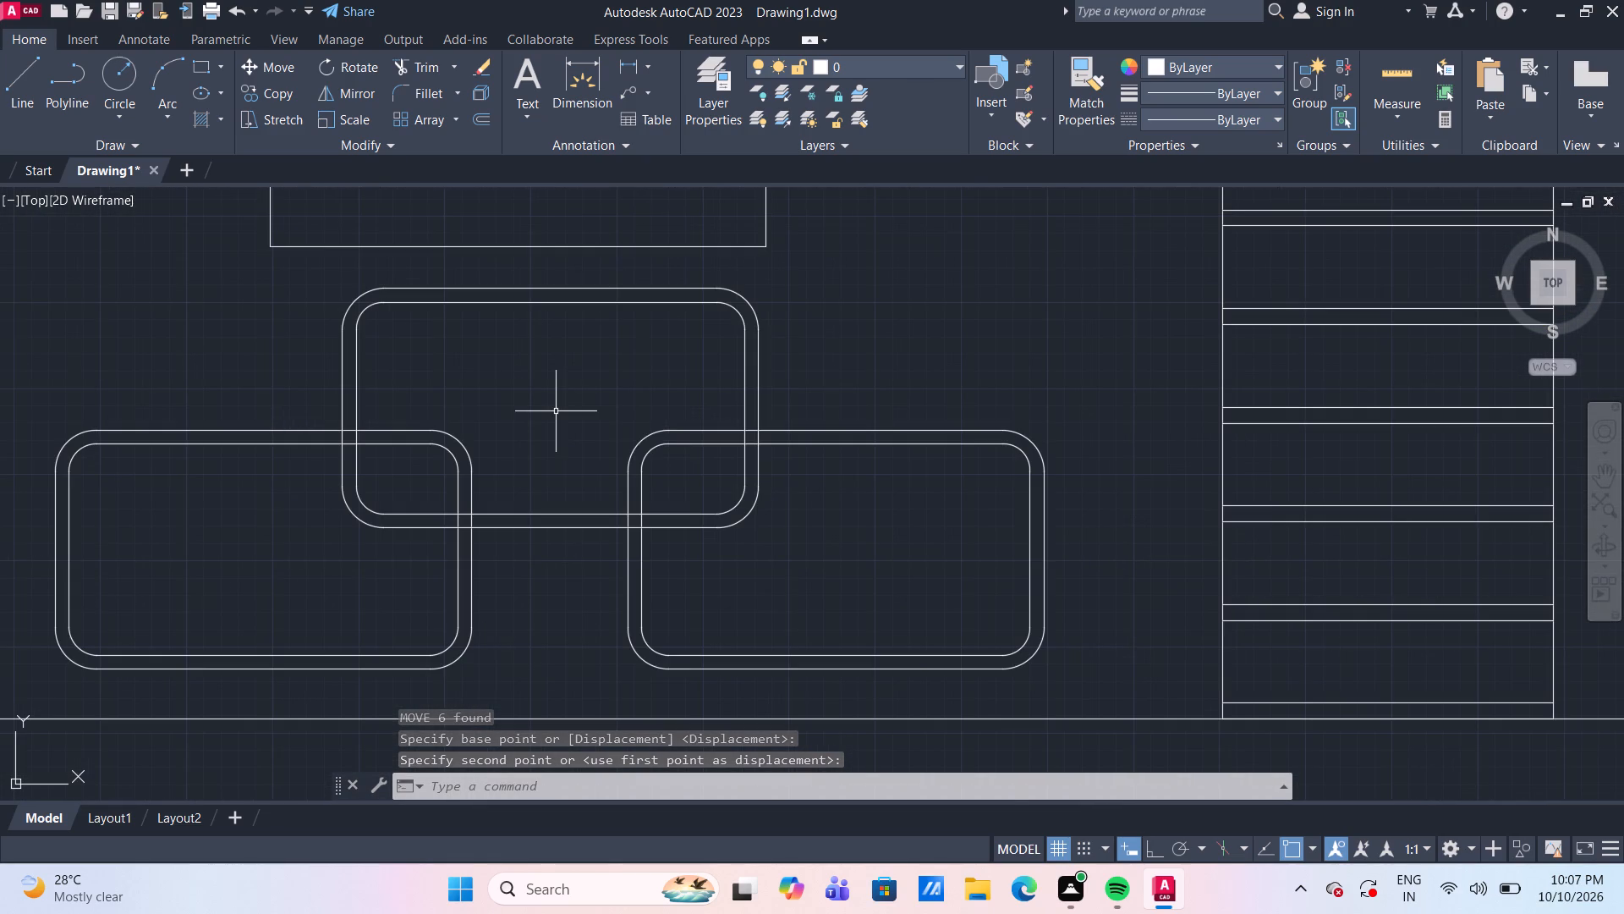
type("o")
key("space")
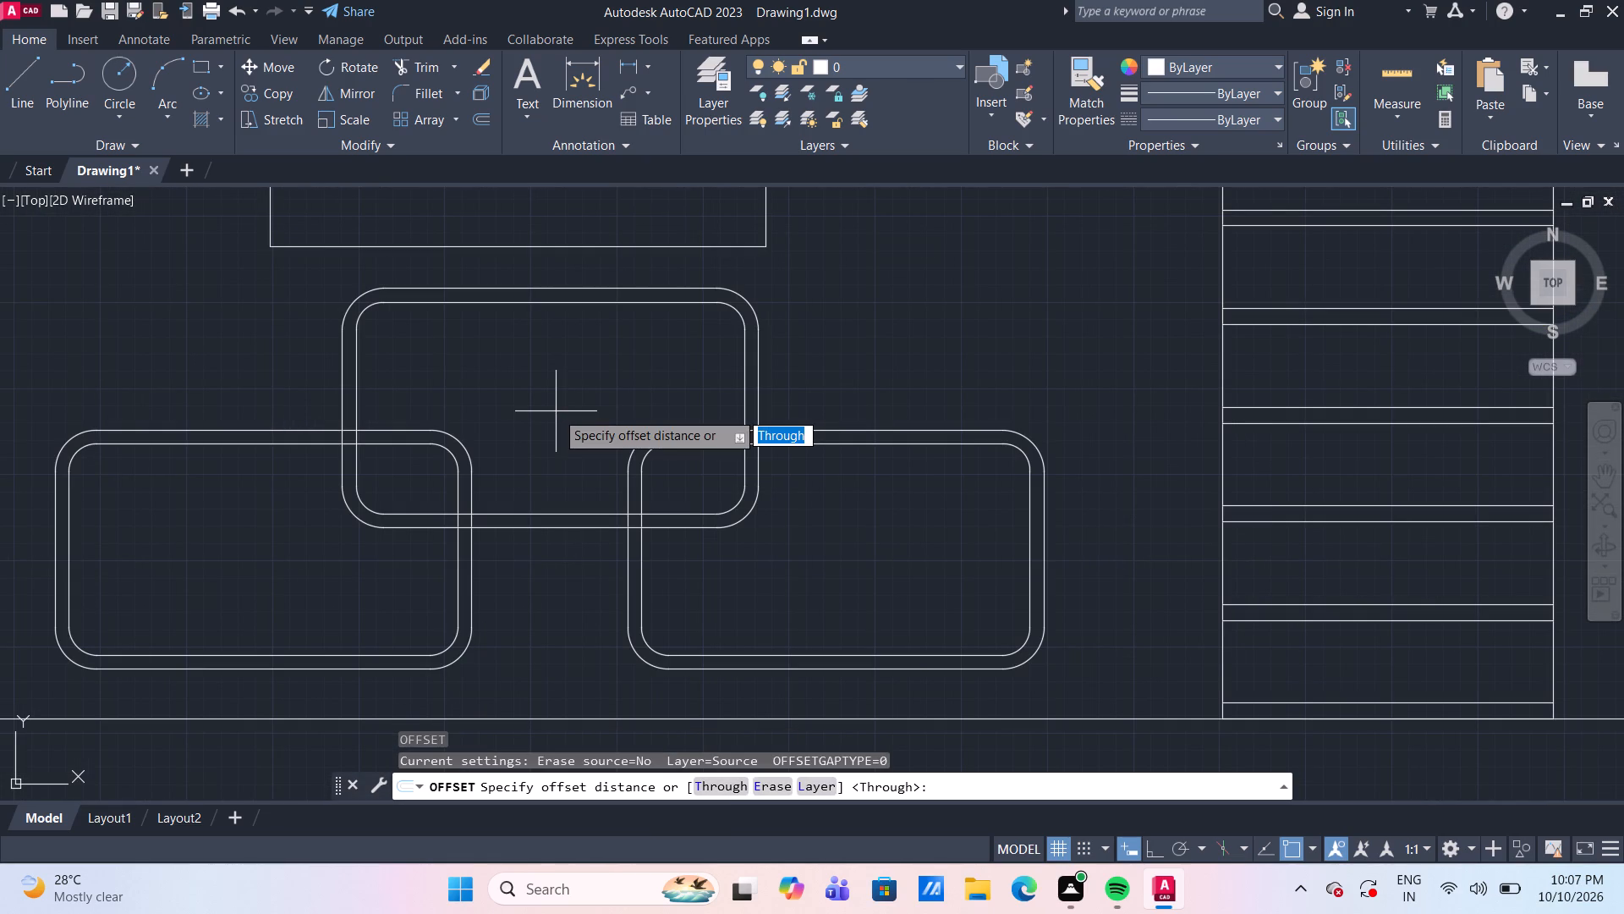
key("space")
left_click(577, 306)
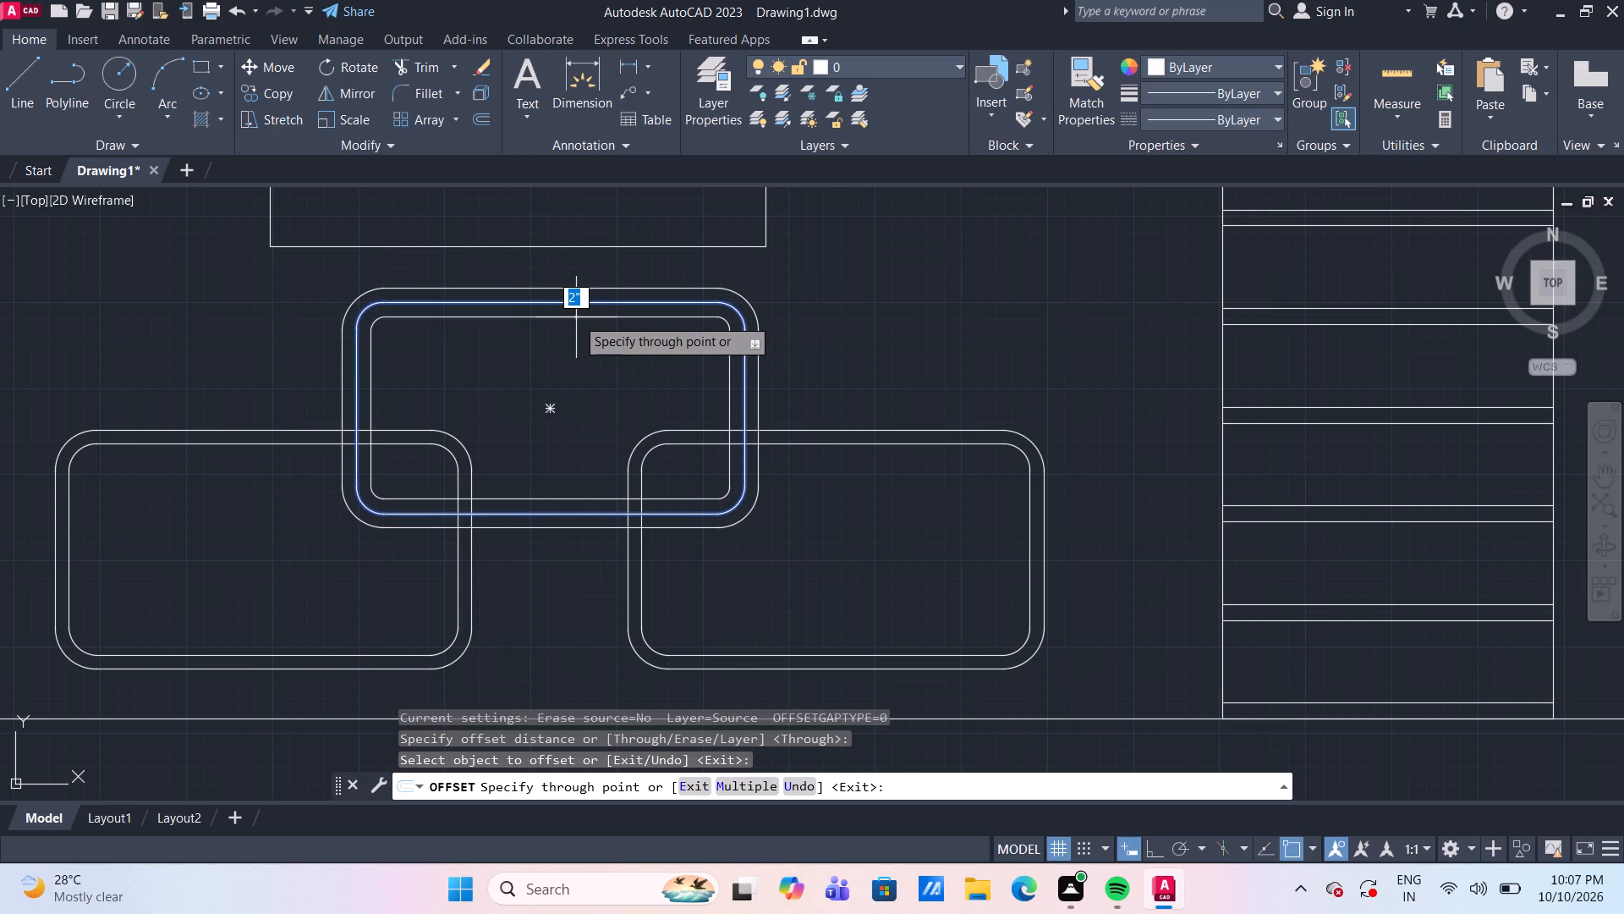
type("2\"")
key("Return")
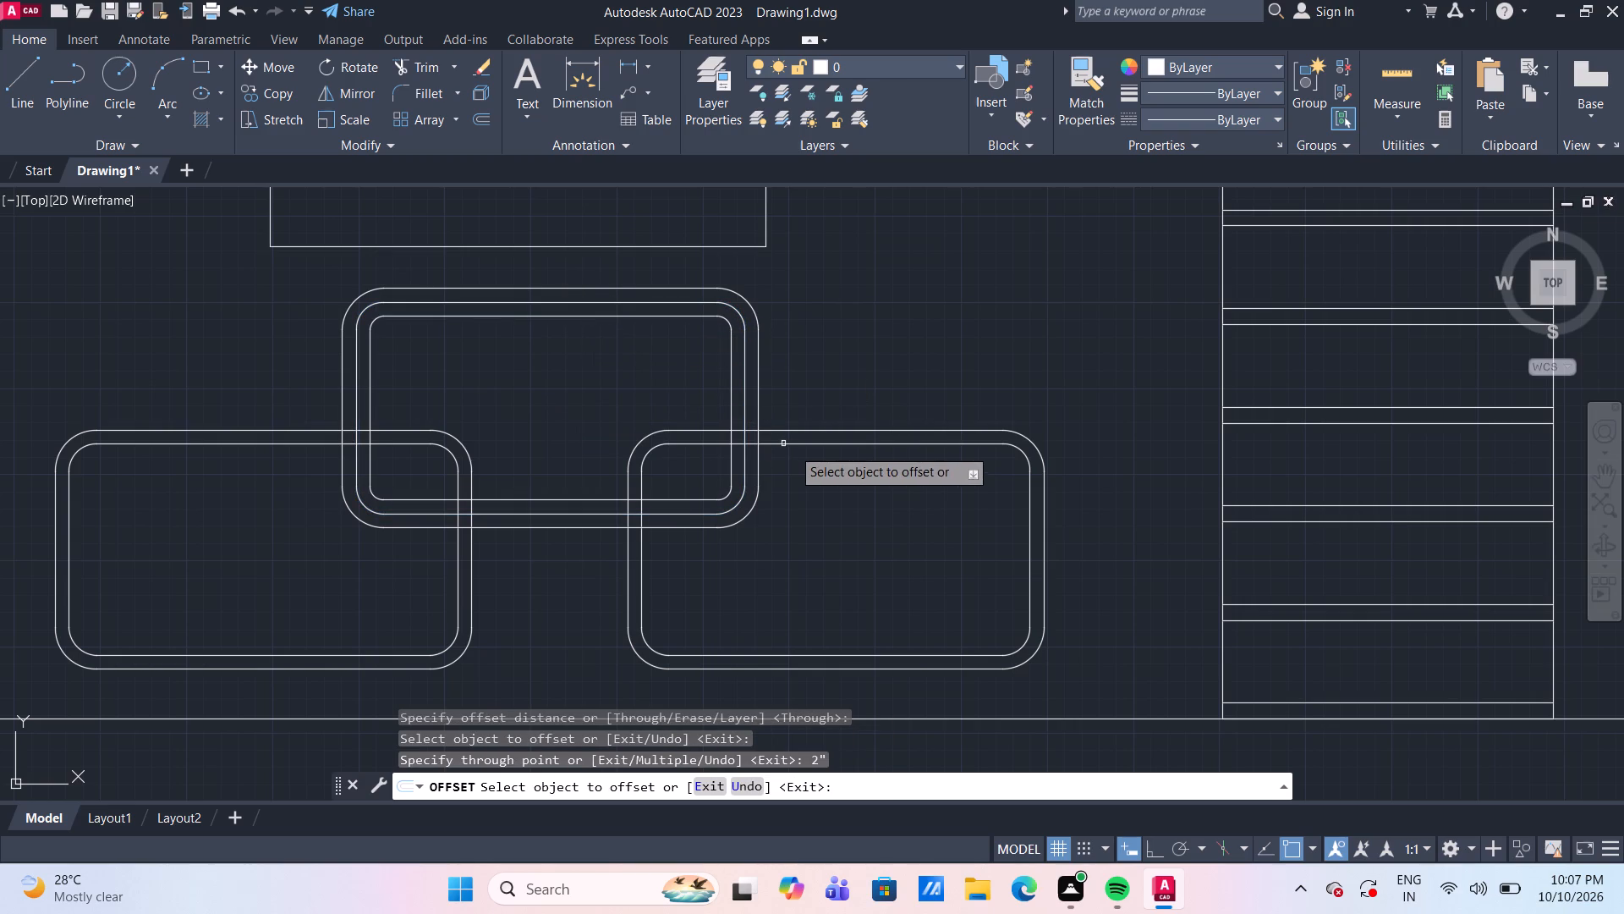
Offset the inner outlines of the eastern and western rounded rectangles 2" inward.
left_click(807, 443)
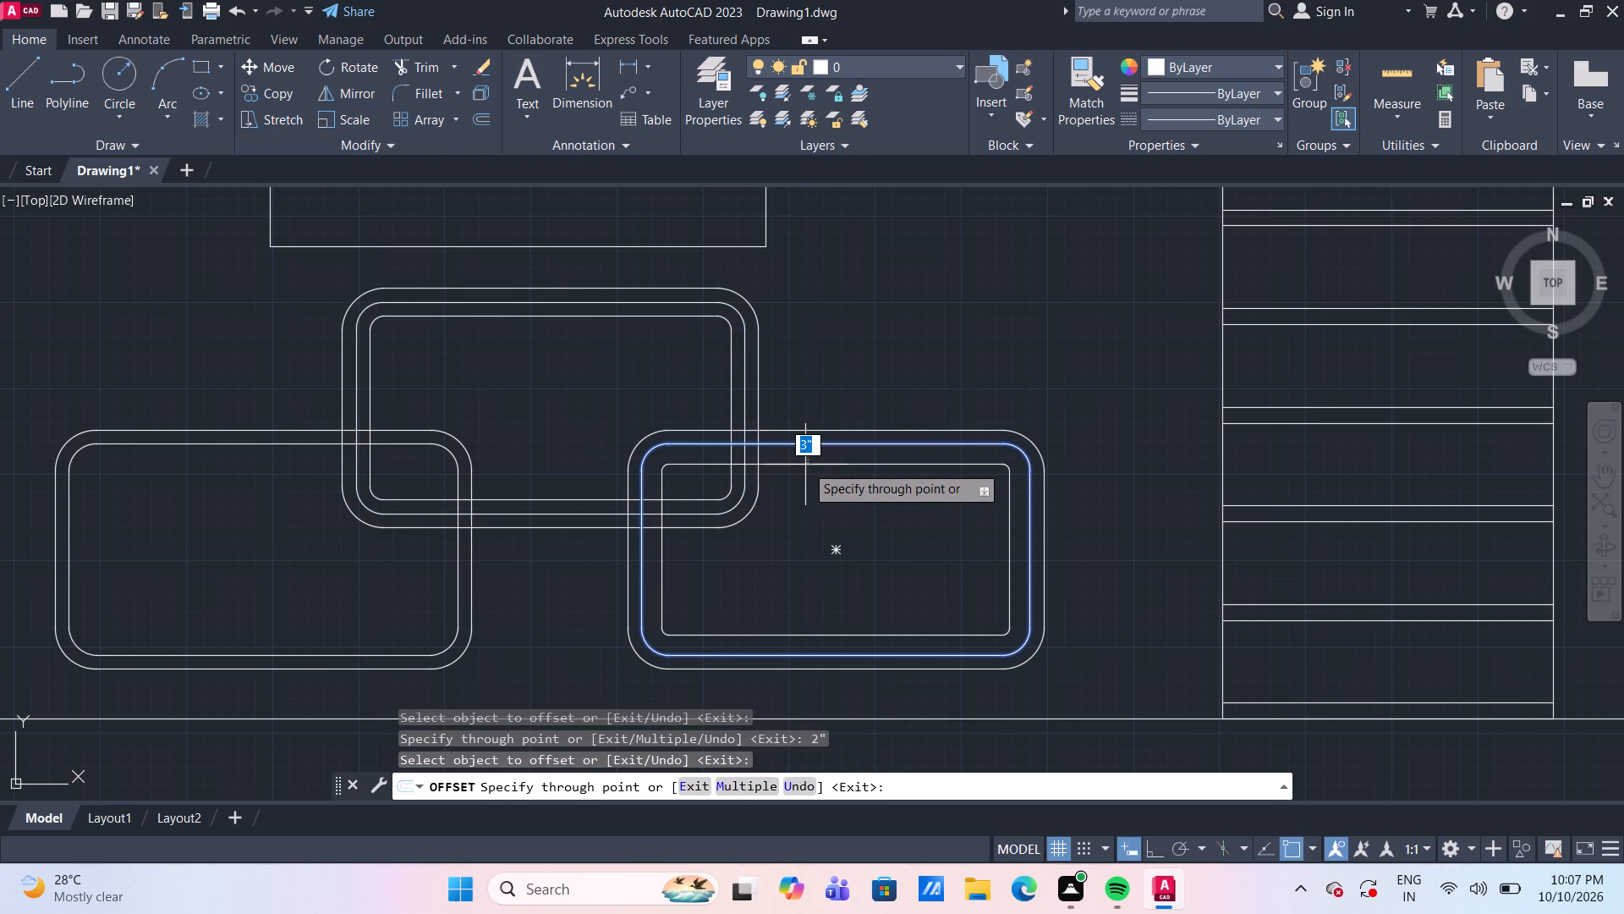
type("2\"")
key("Return")
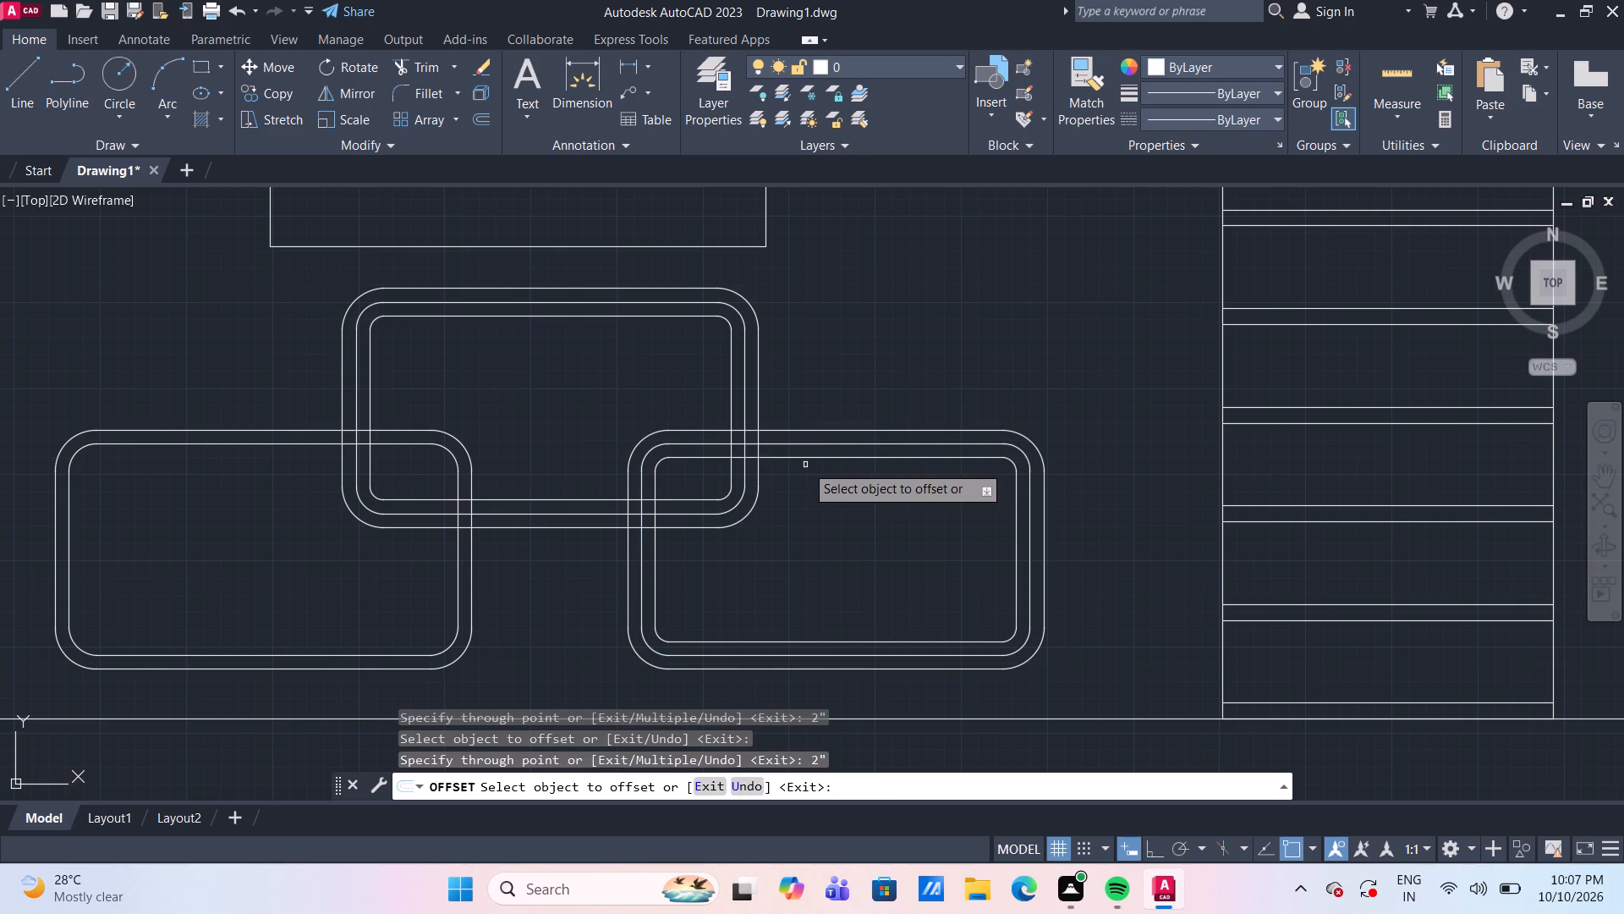
left_click_drag(308, 443, 308, 454)
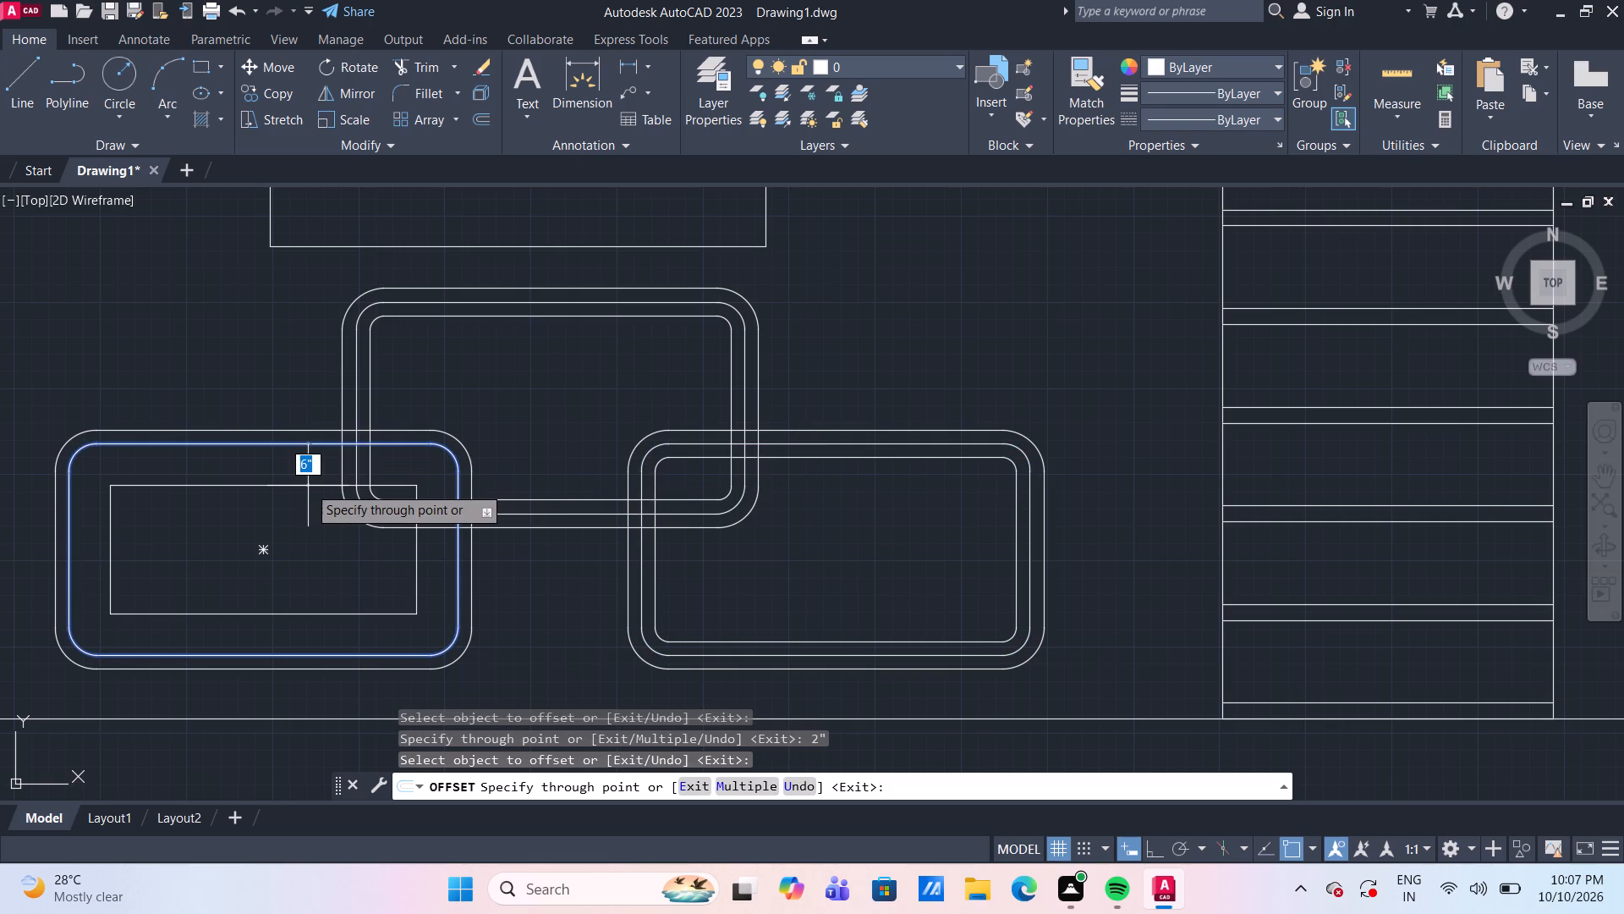
type("2\"")
key("Return")
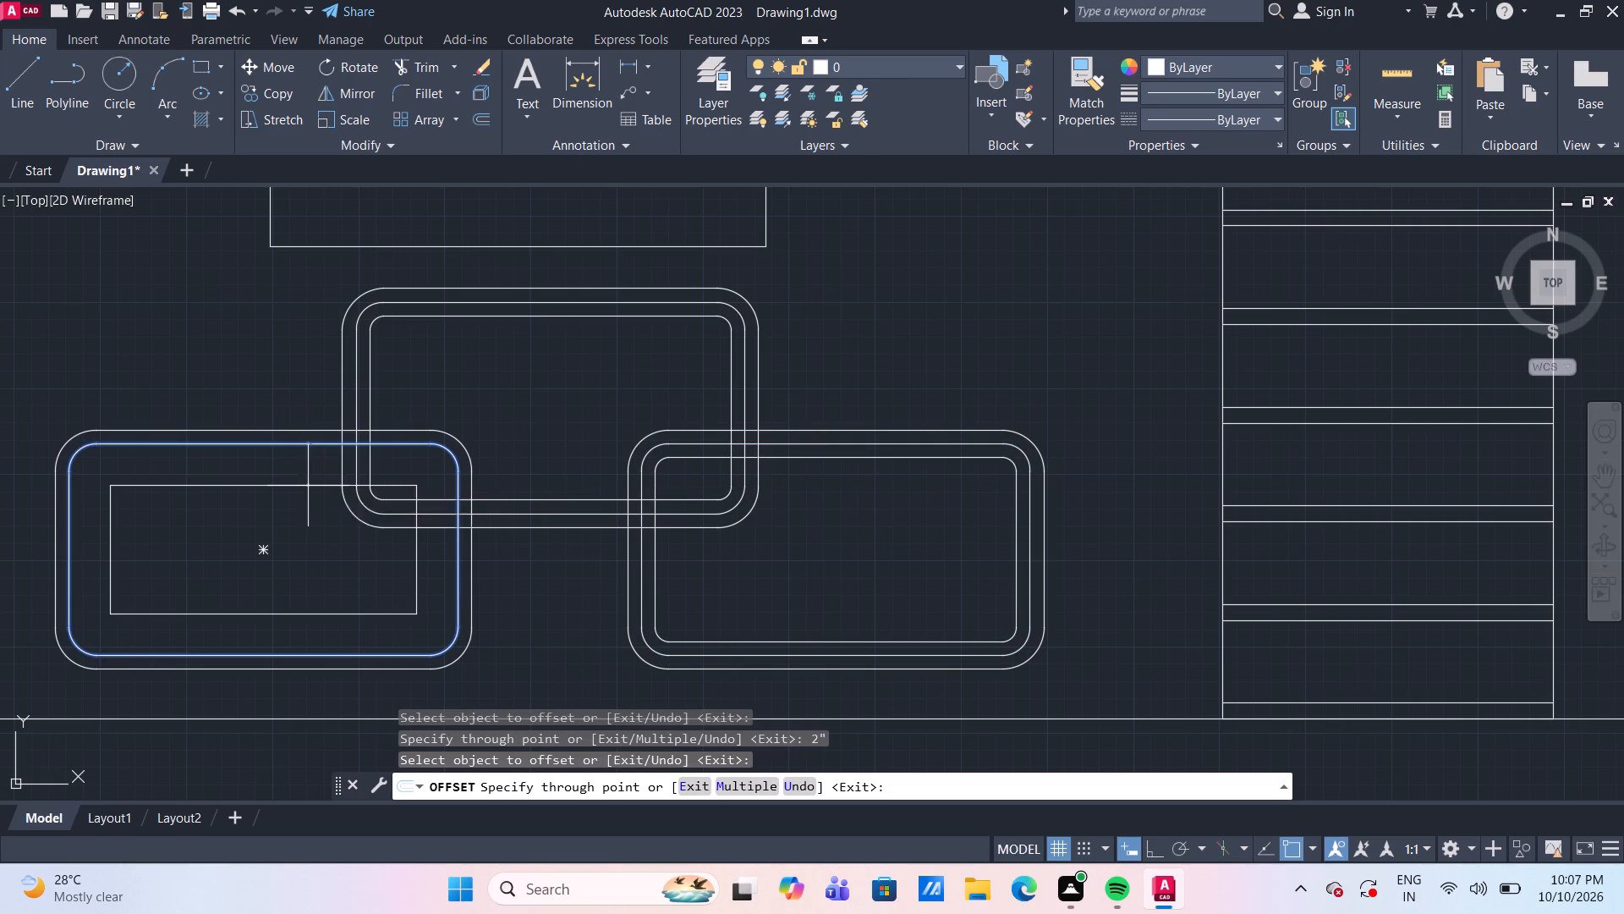
key("Escape")
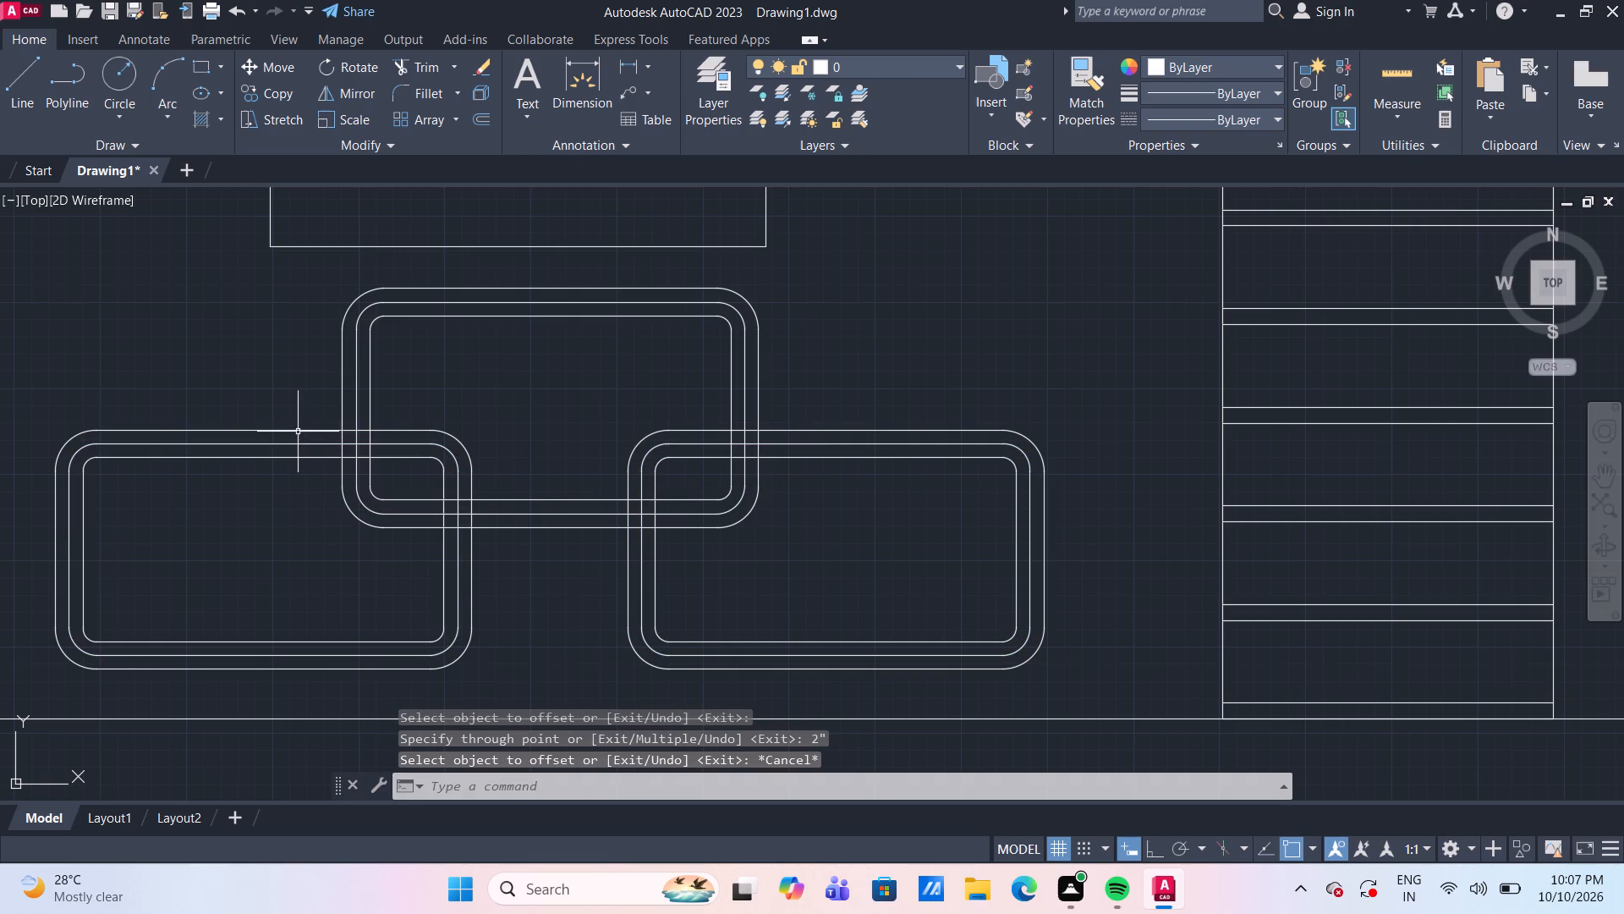
Delete the outermost outline of each of the three rounded rectangles.
left_click(298, 432)
left_click(340, 399)
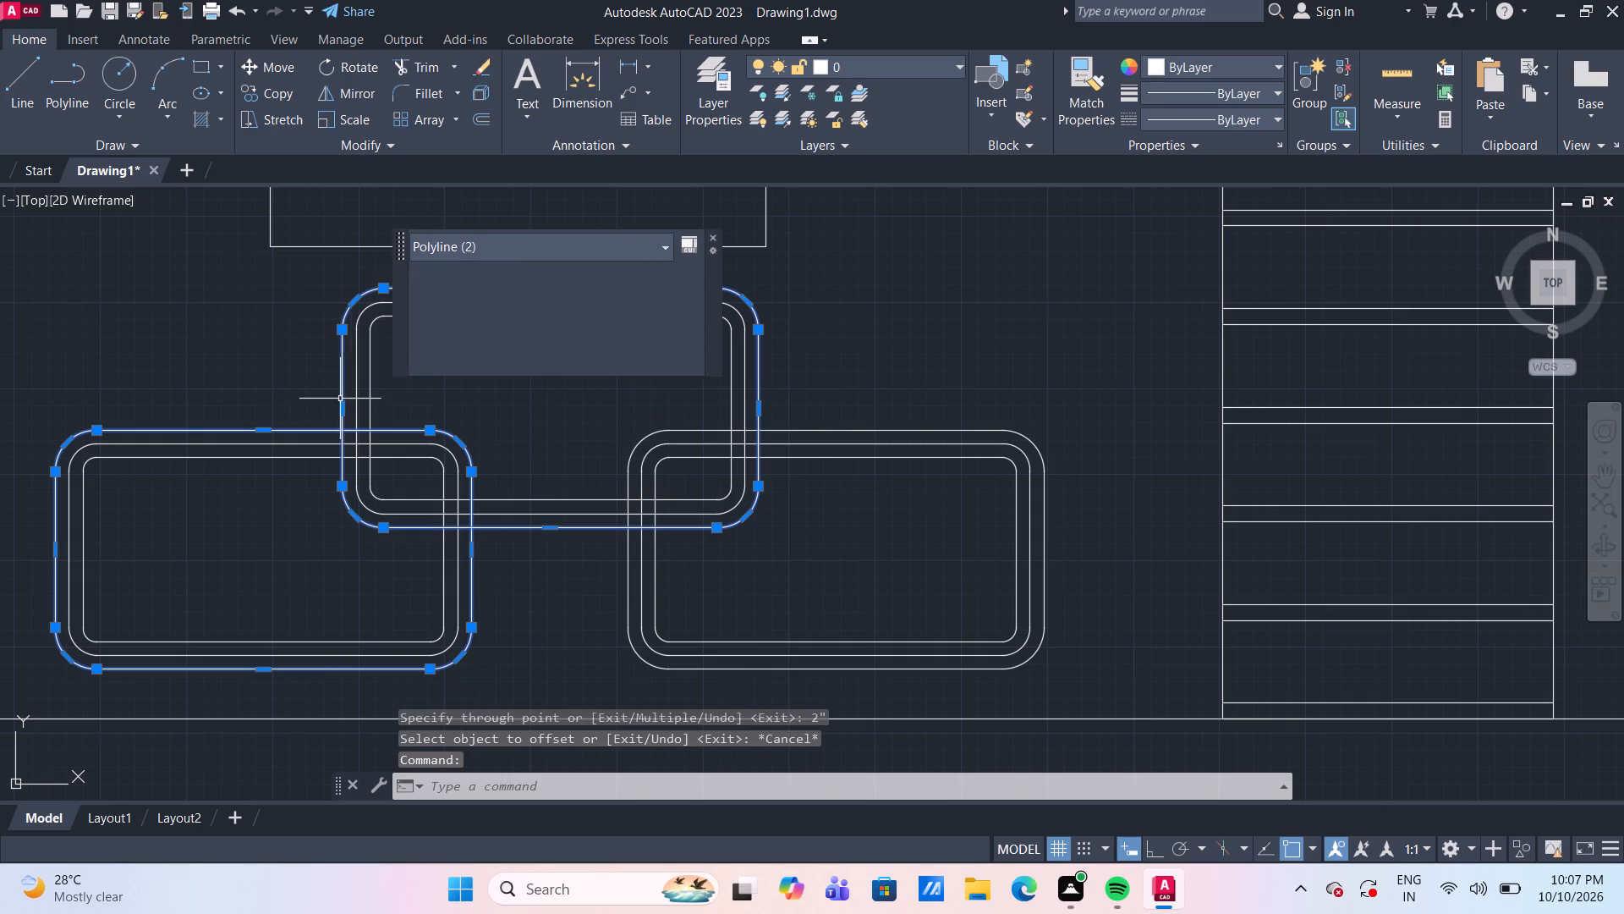
left_click(891, 430)
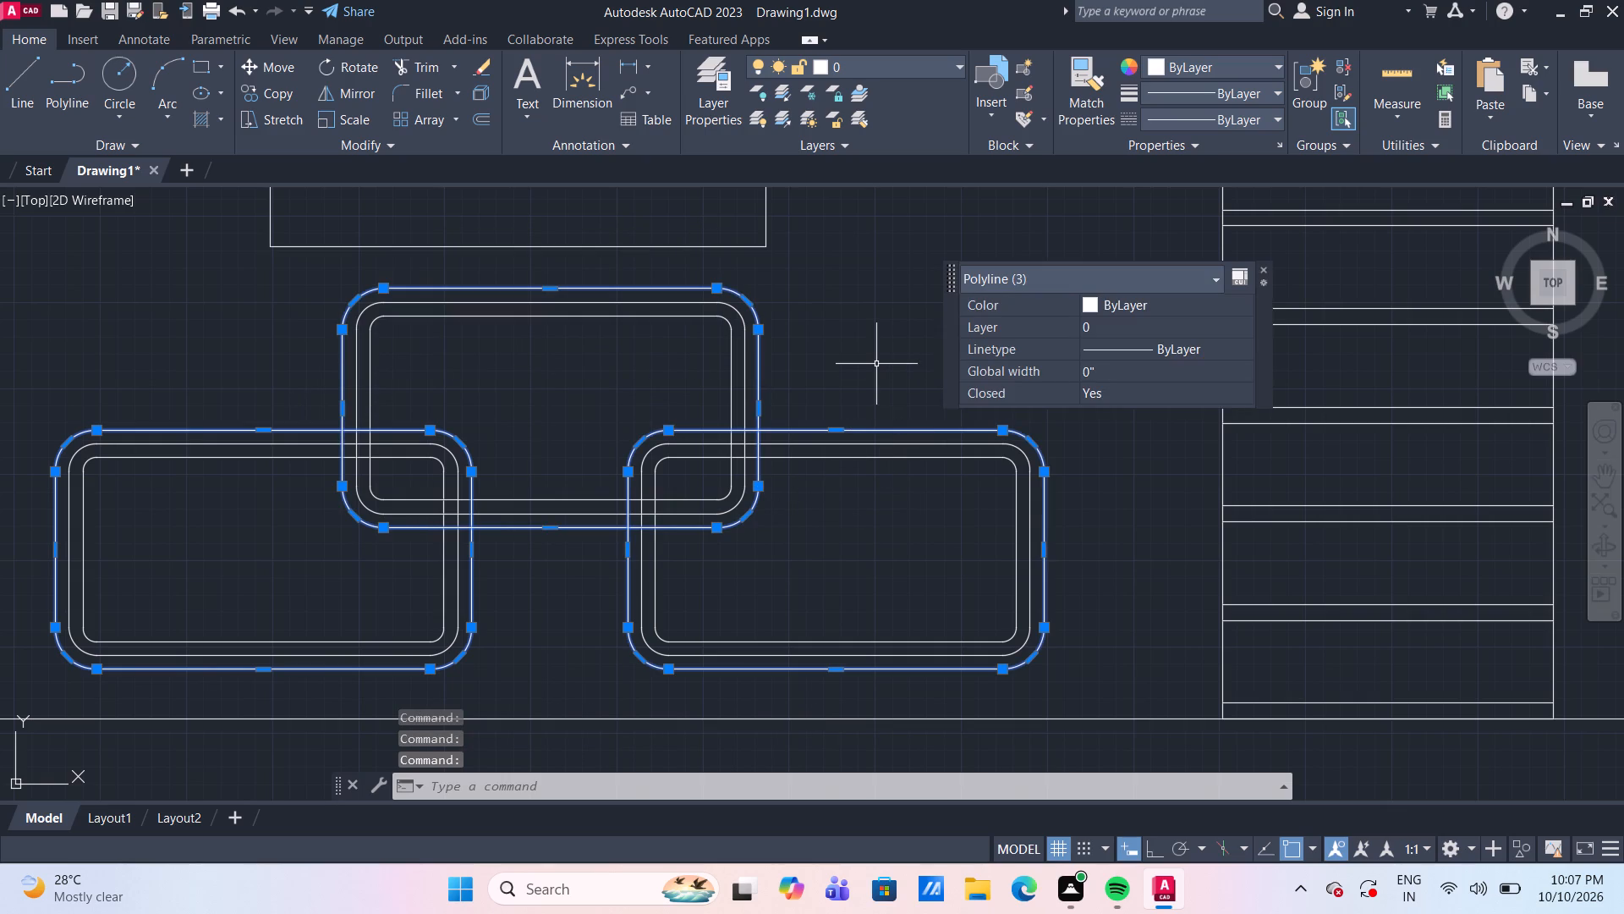
key("Delete")
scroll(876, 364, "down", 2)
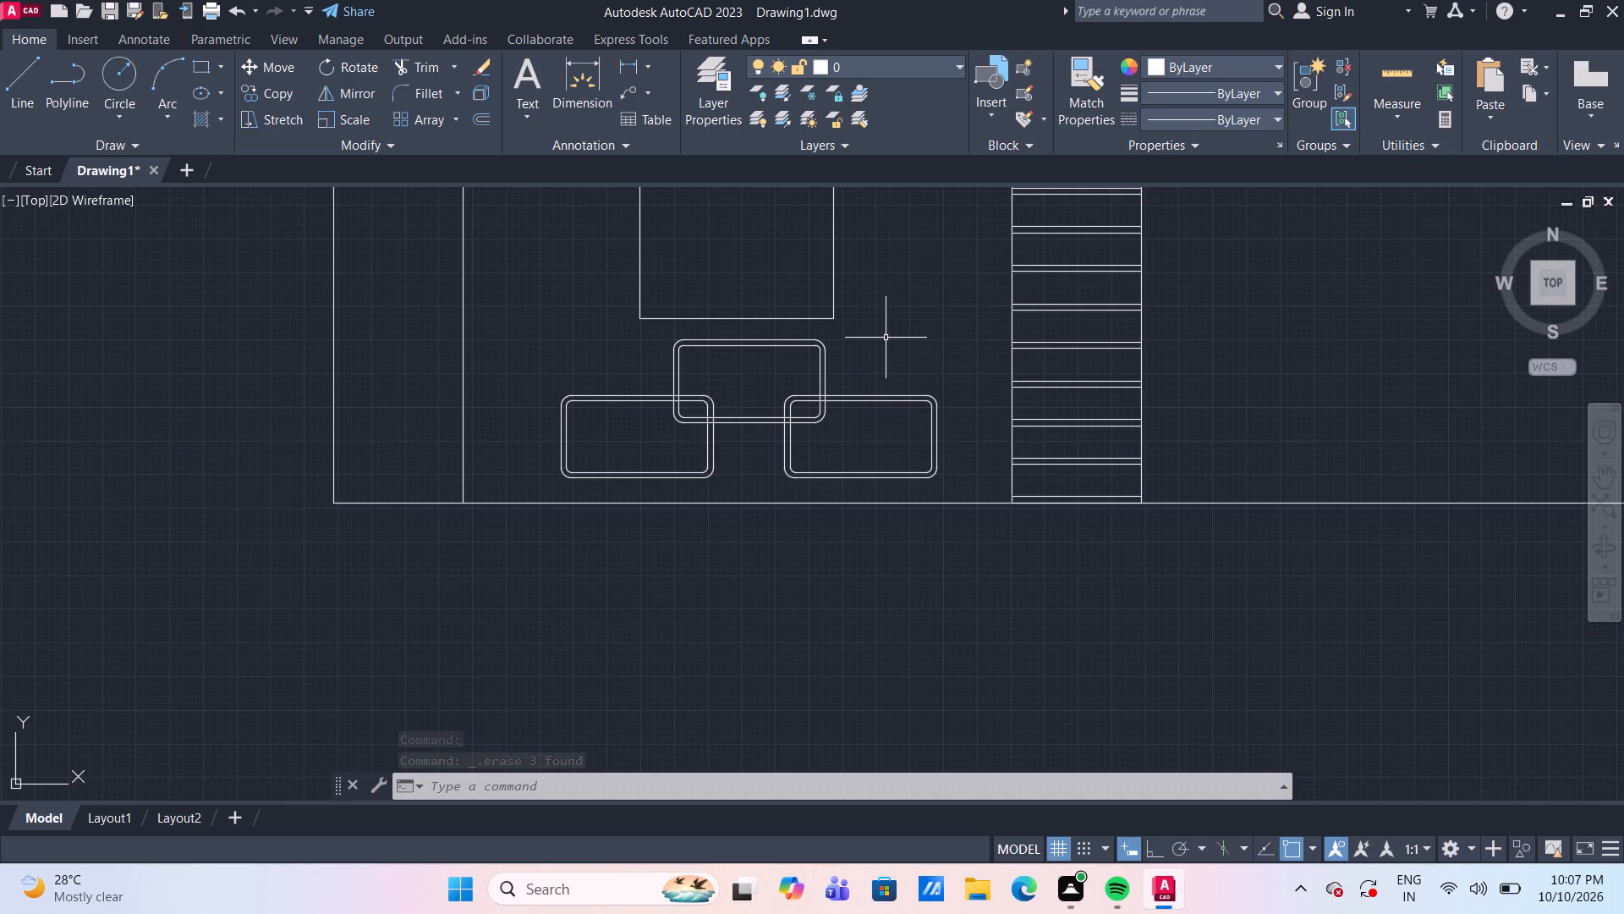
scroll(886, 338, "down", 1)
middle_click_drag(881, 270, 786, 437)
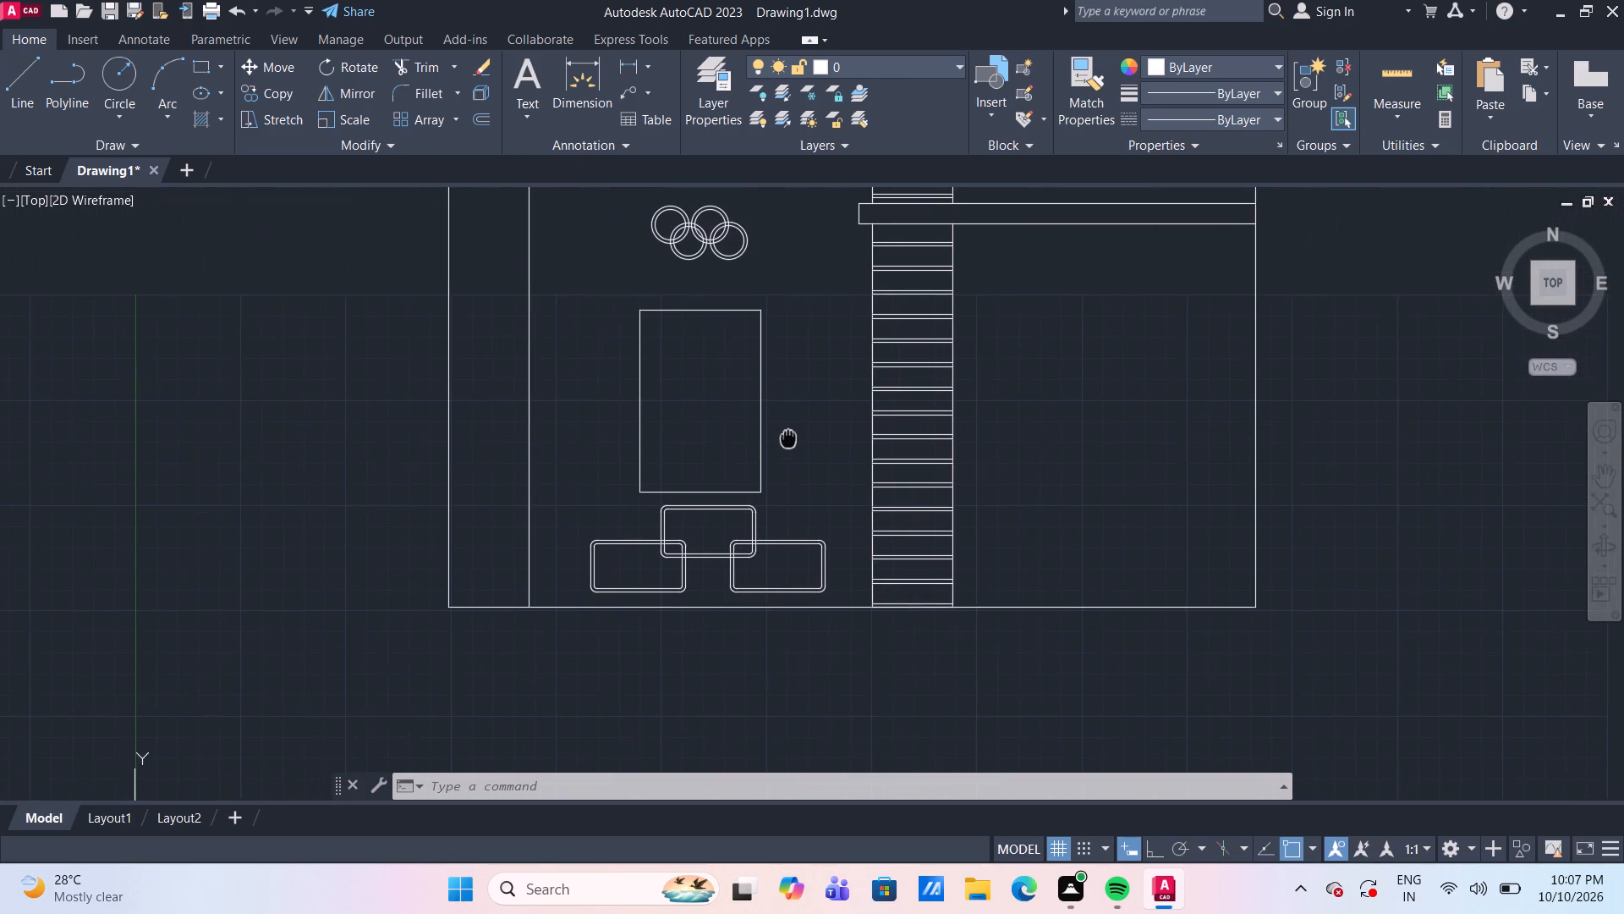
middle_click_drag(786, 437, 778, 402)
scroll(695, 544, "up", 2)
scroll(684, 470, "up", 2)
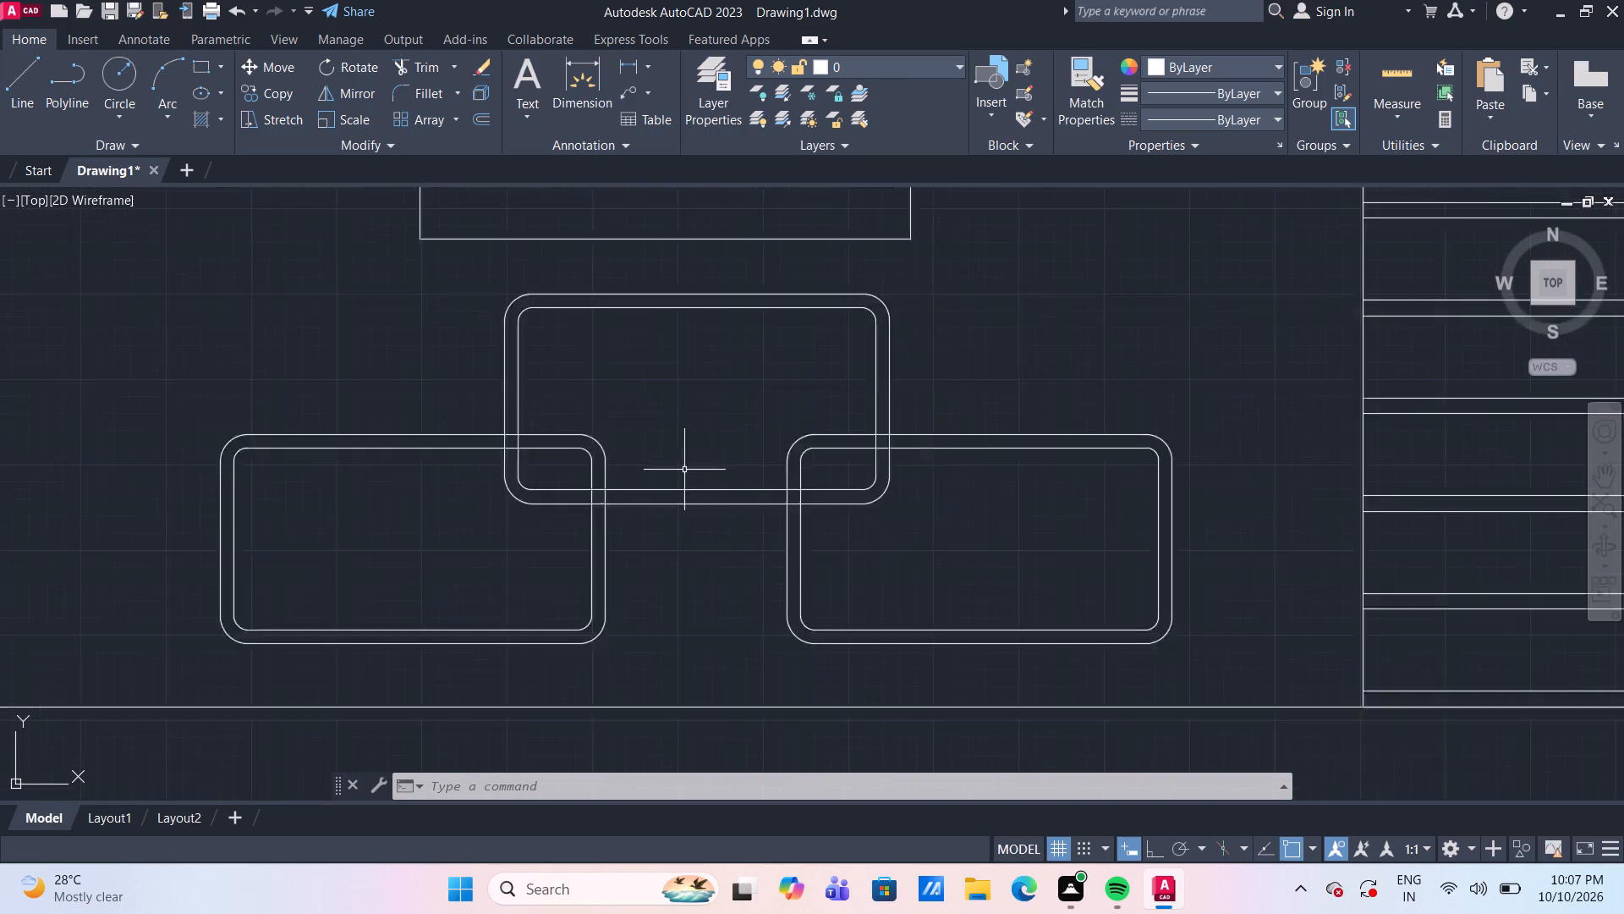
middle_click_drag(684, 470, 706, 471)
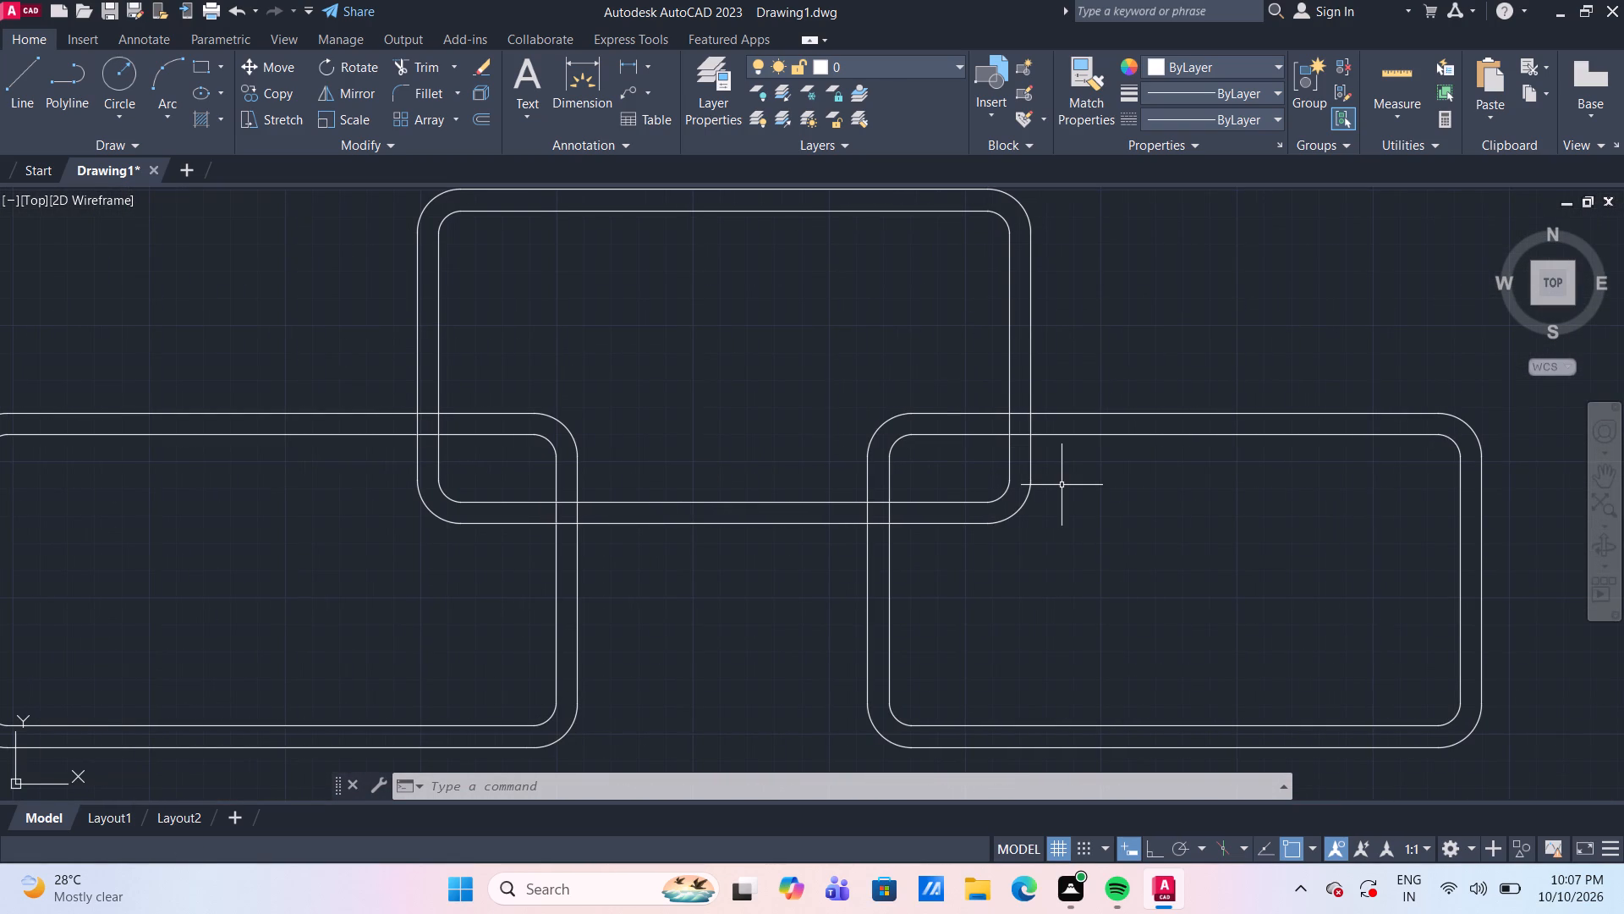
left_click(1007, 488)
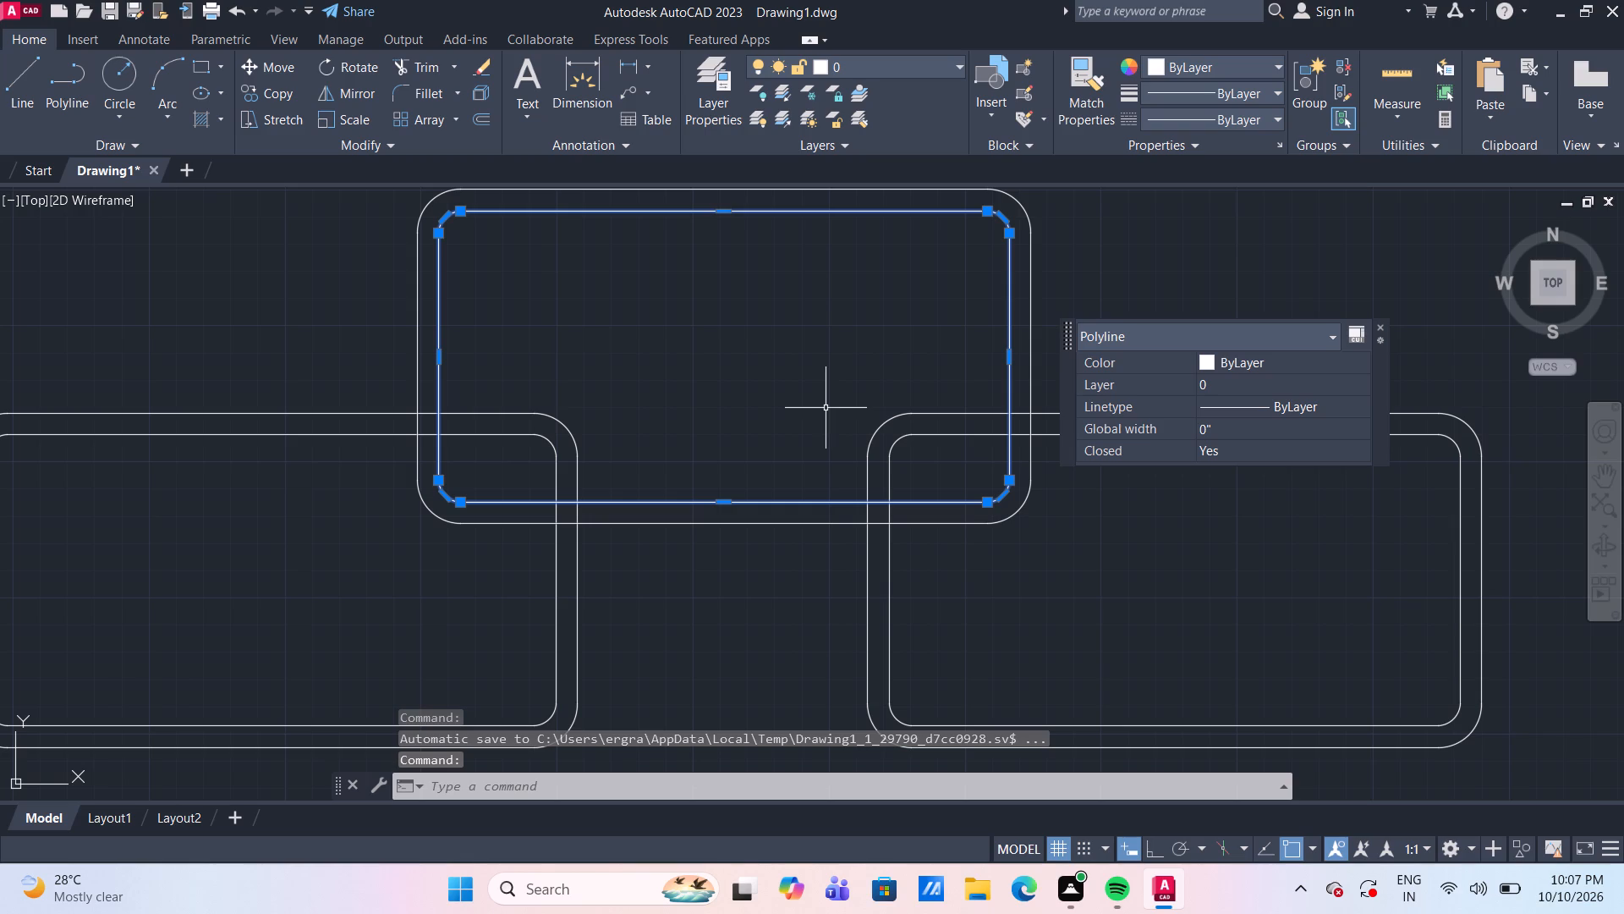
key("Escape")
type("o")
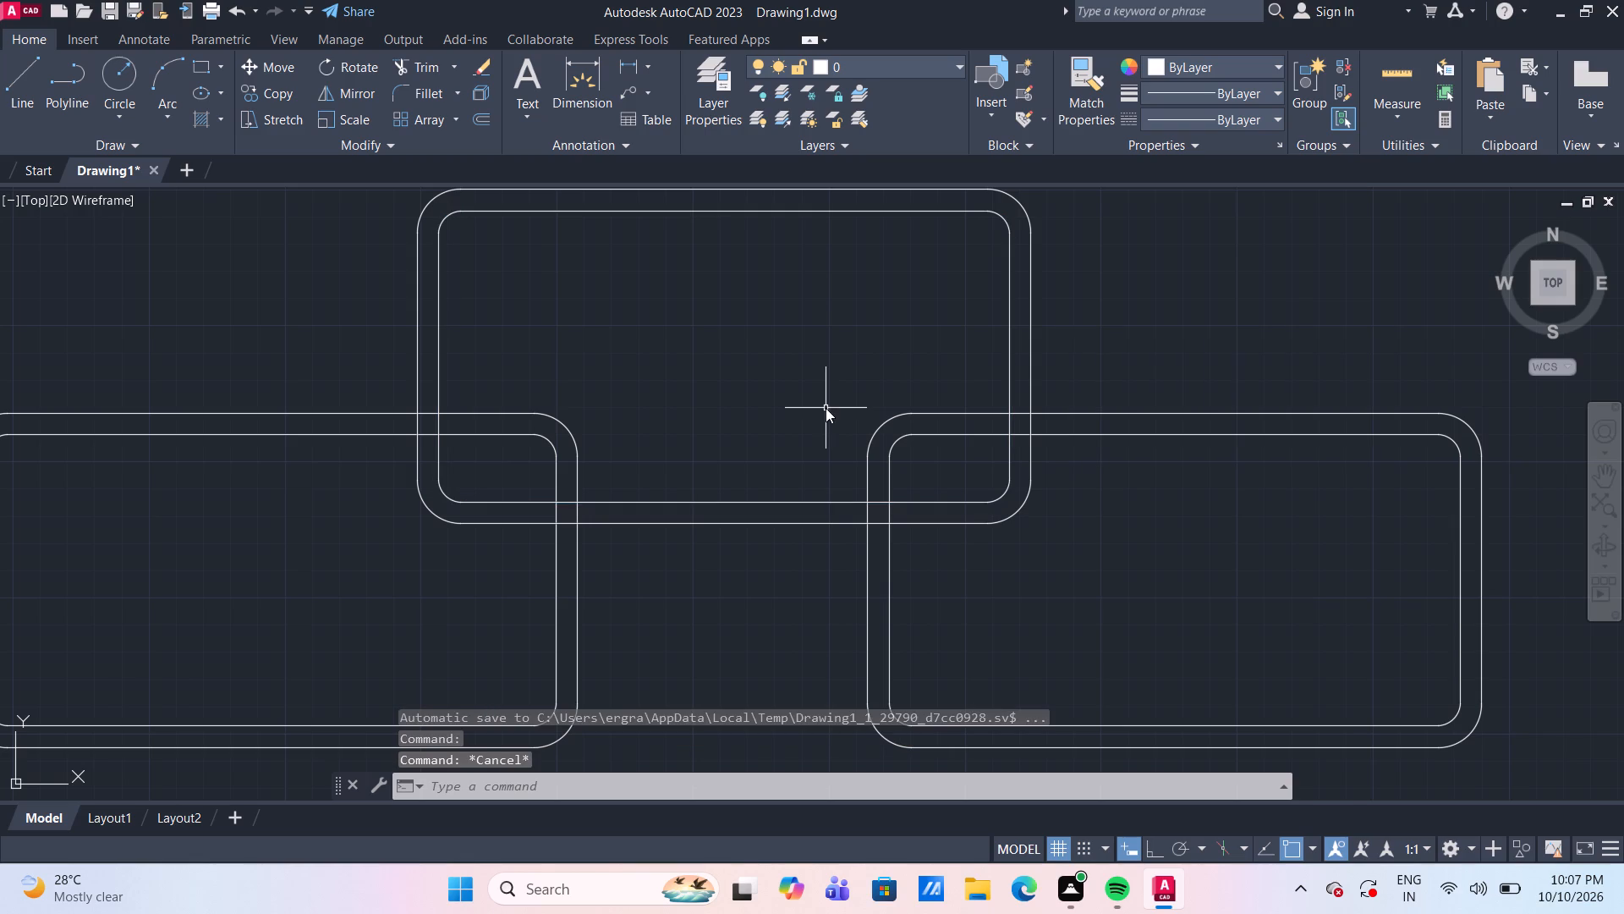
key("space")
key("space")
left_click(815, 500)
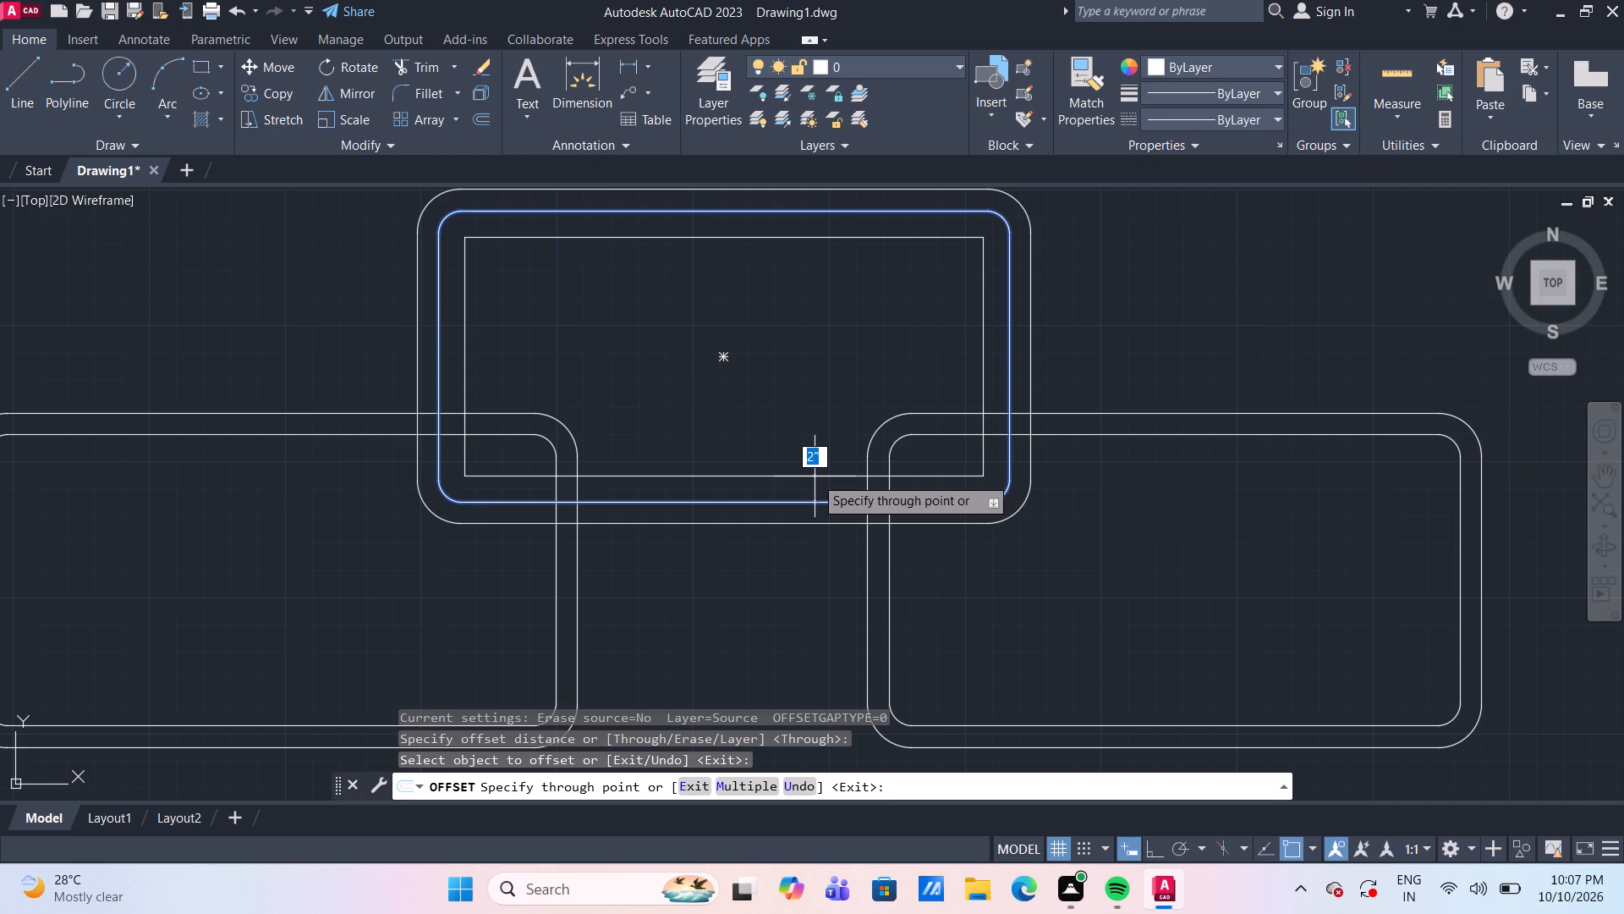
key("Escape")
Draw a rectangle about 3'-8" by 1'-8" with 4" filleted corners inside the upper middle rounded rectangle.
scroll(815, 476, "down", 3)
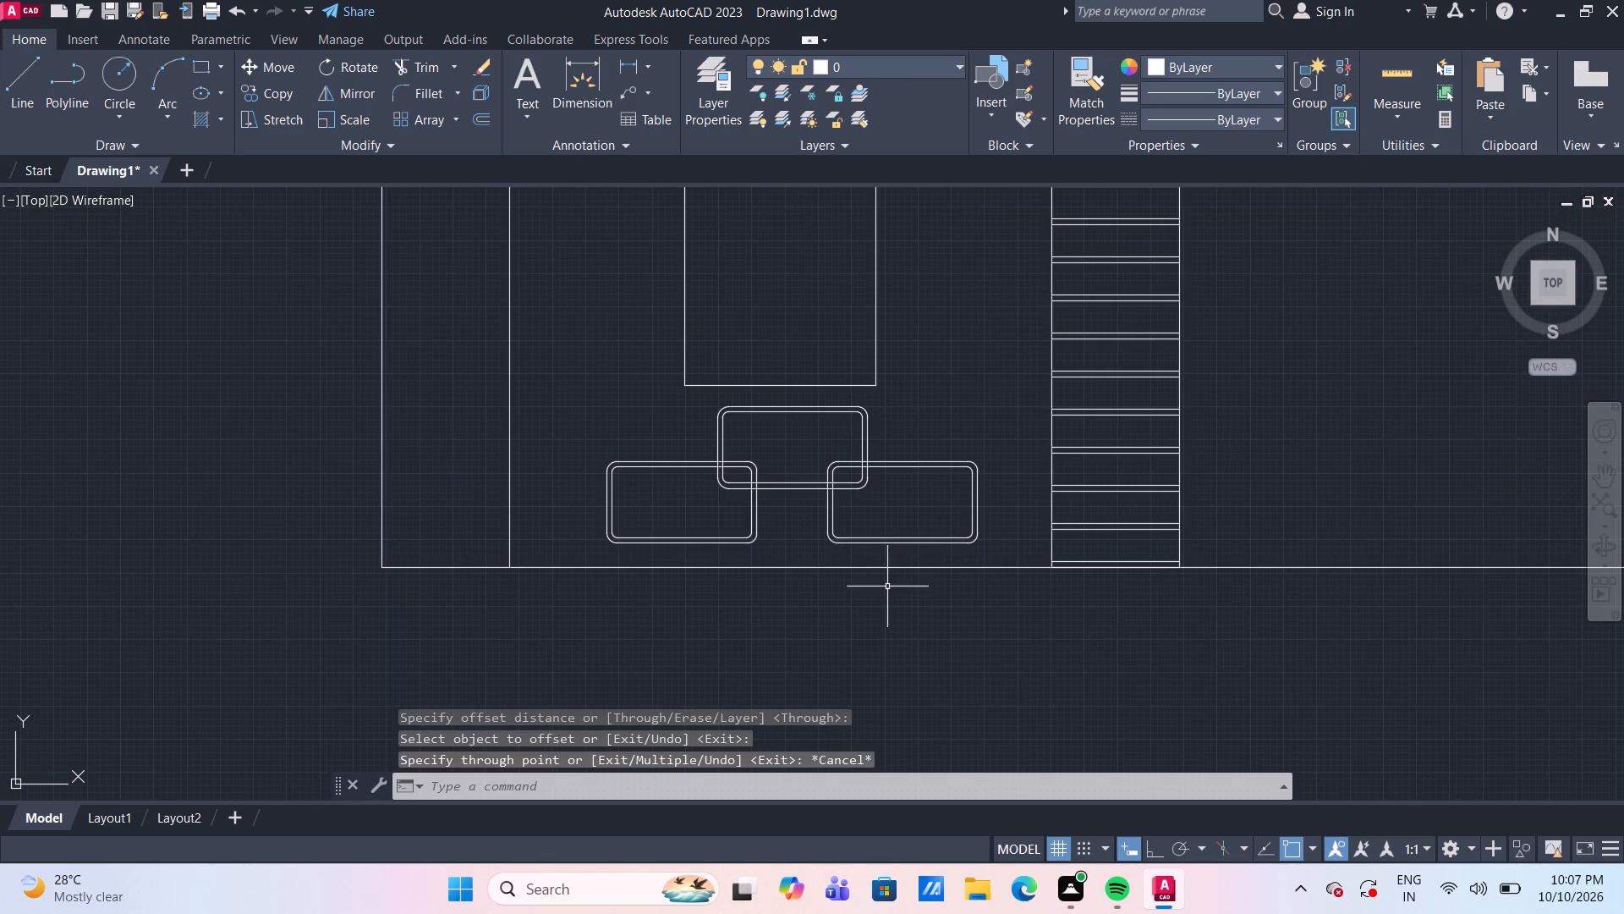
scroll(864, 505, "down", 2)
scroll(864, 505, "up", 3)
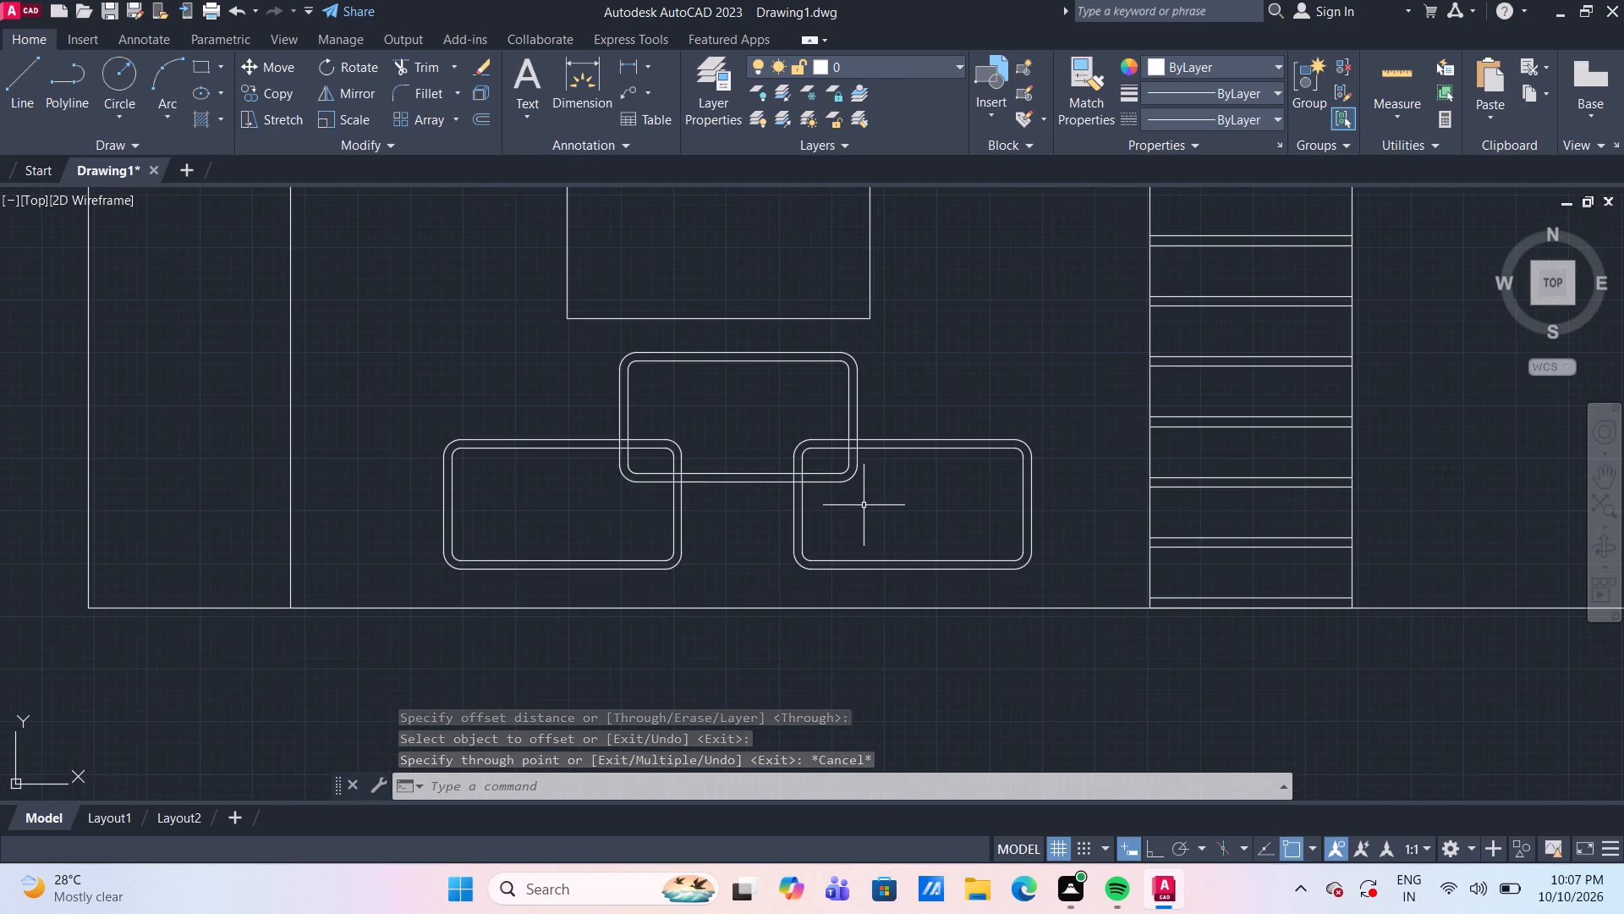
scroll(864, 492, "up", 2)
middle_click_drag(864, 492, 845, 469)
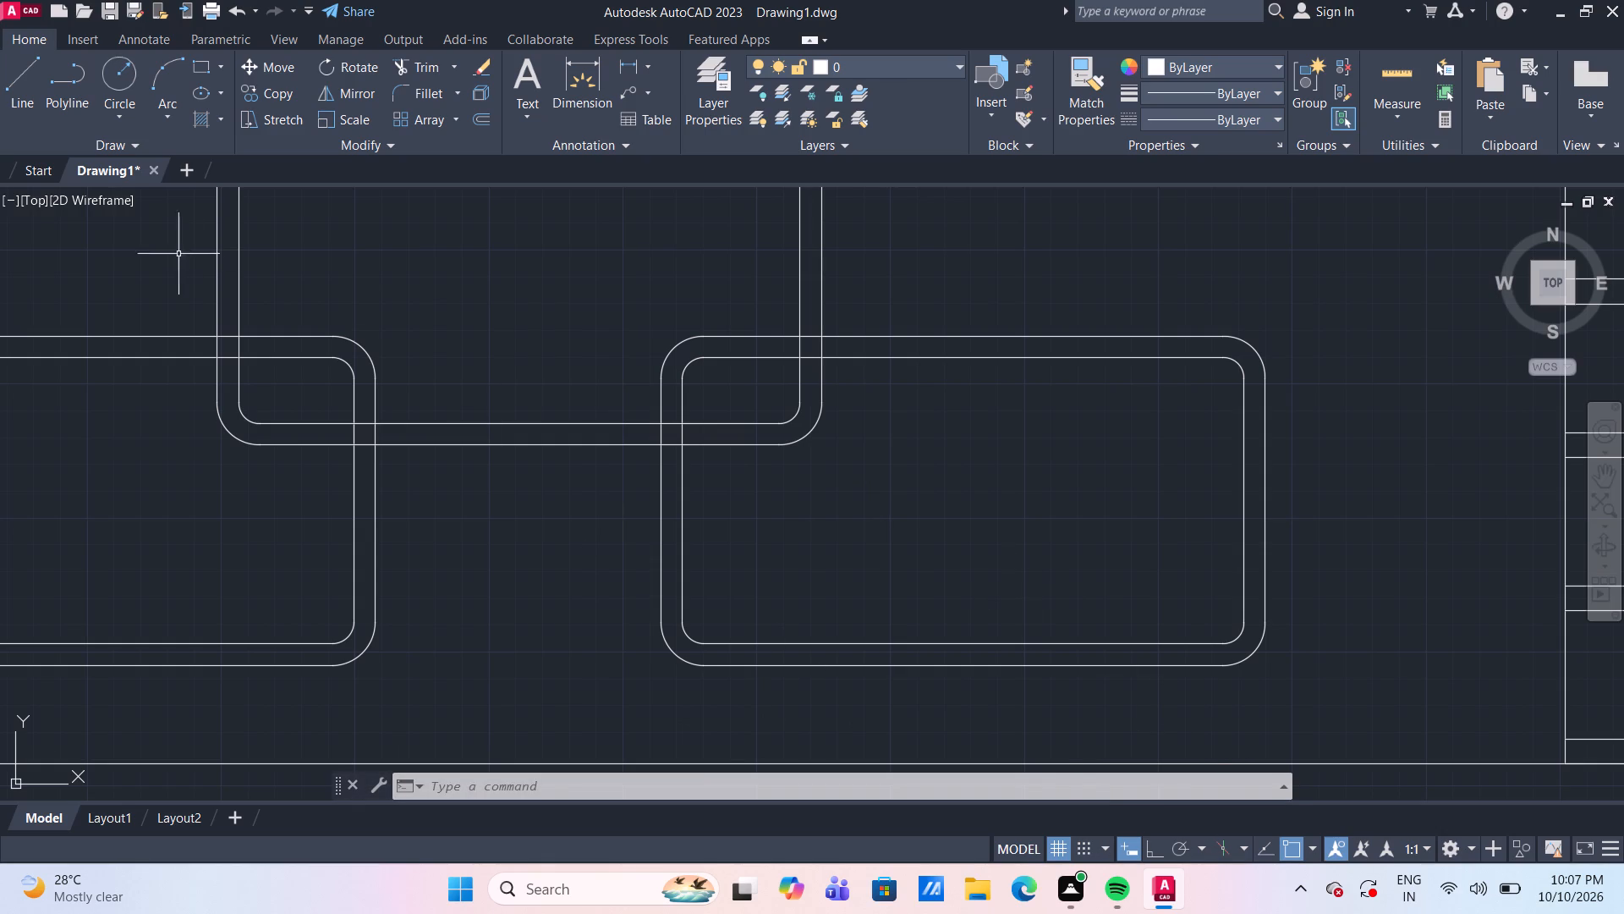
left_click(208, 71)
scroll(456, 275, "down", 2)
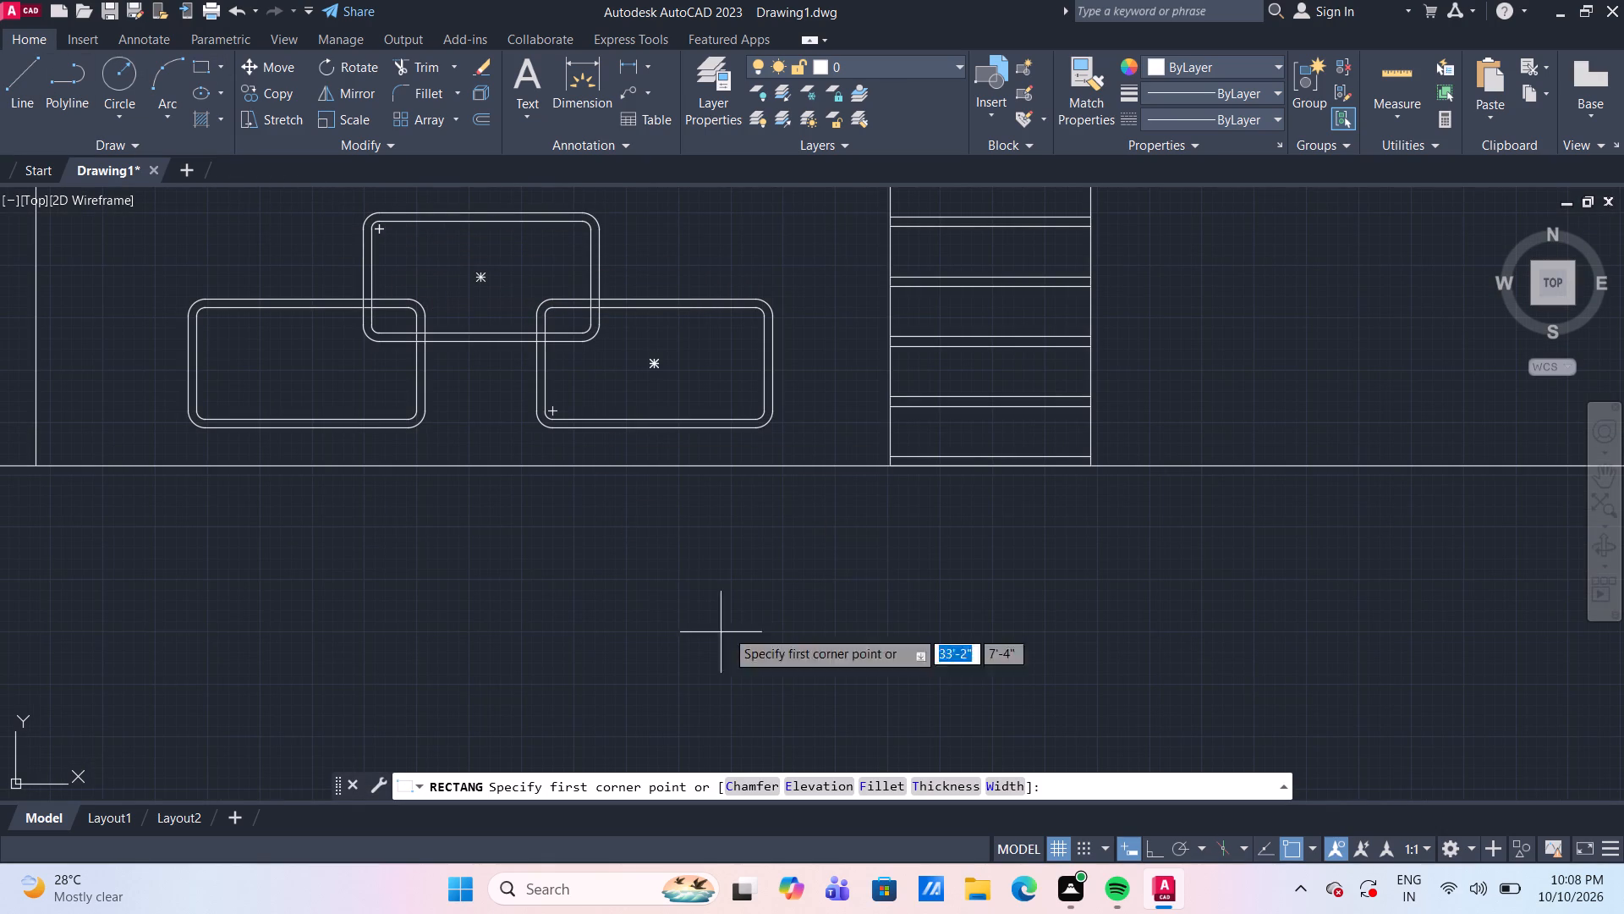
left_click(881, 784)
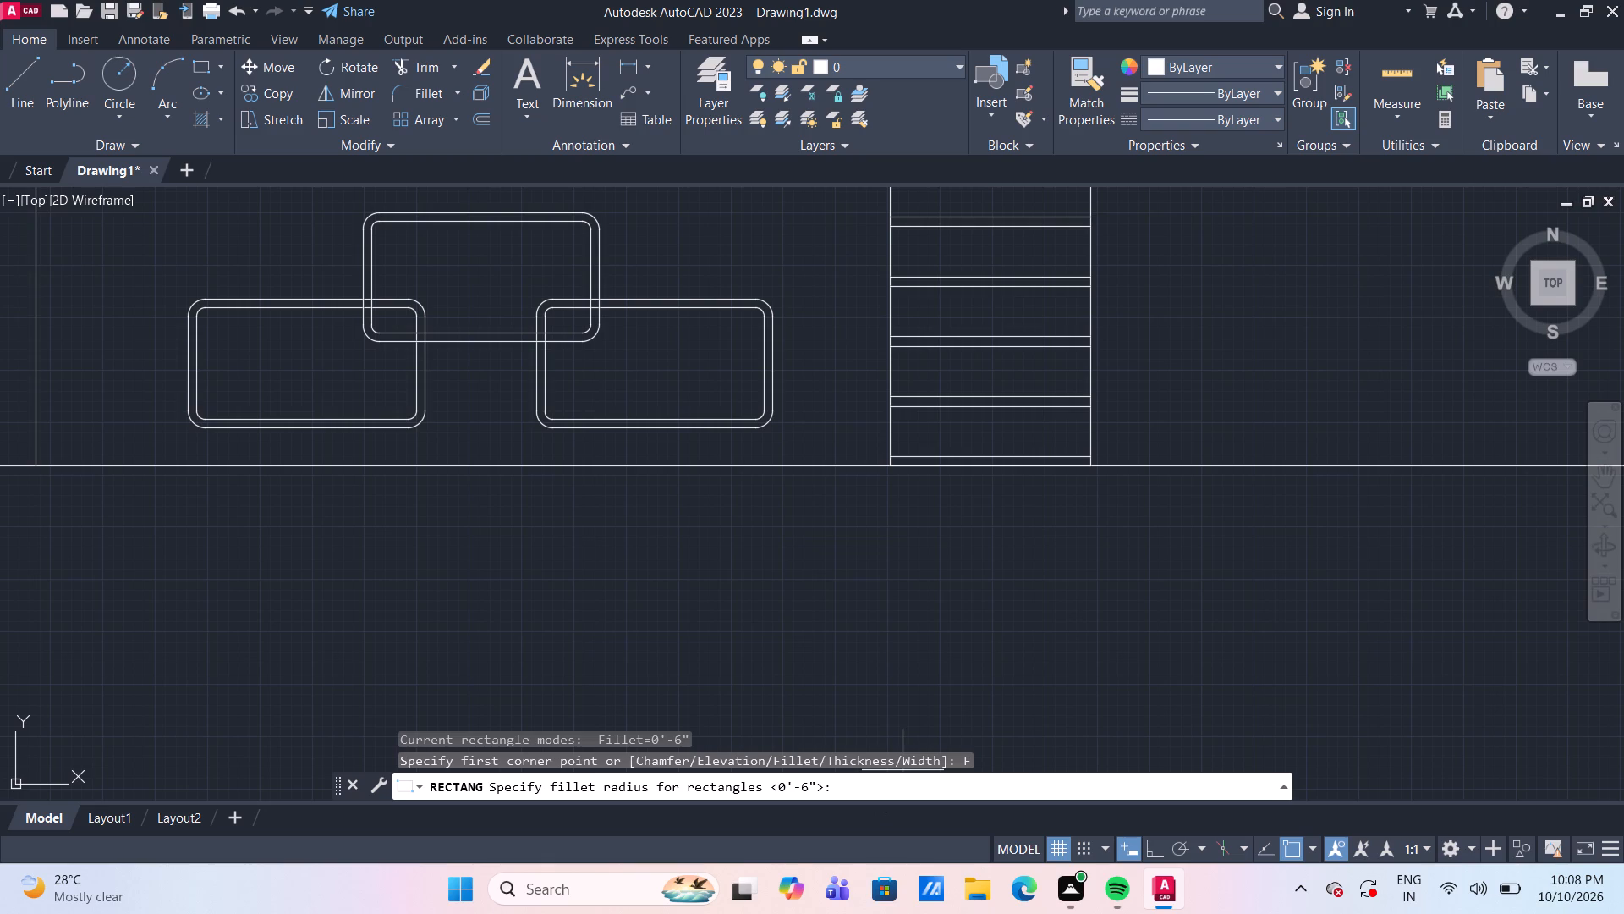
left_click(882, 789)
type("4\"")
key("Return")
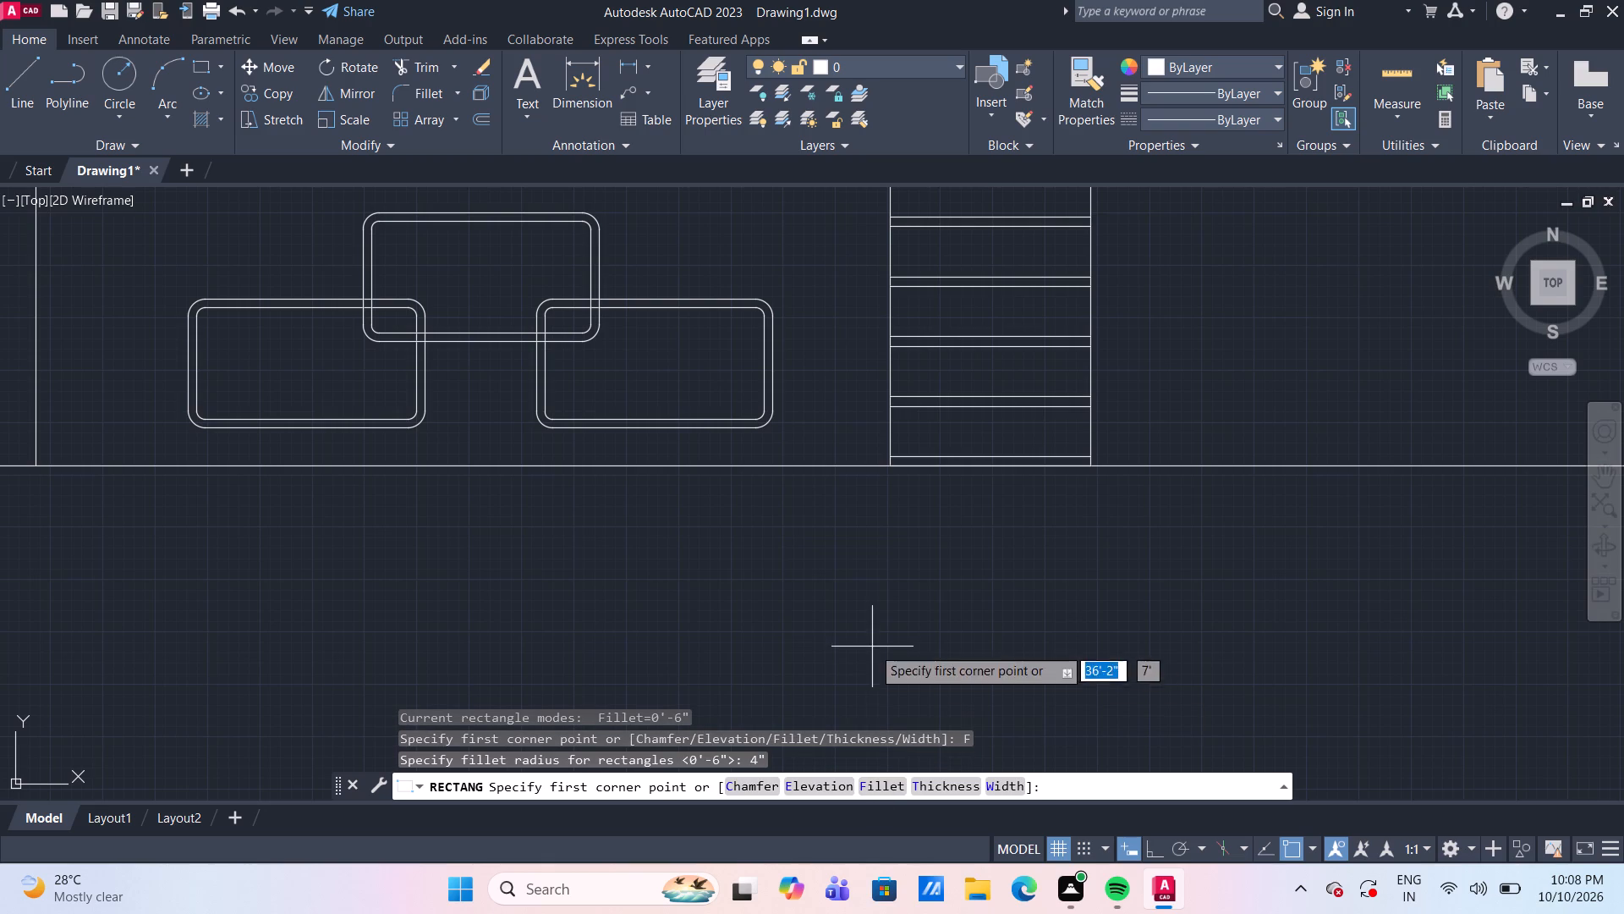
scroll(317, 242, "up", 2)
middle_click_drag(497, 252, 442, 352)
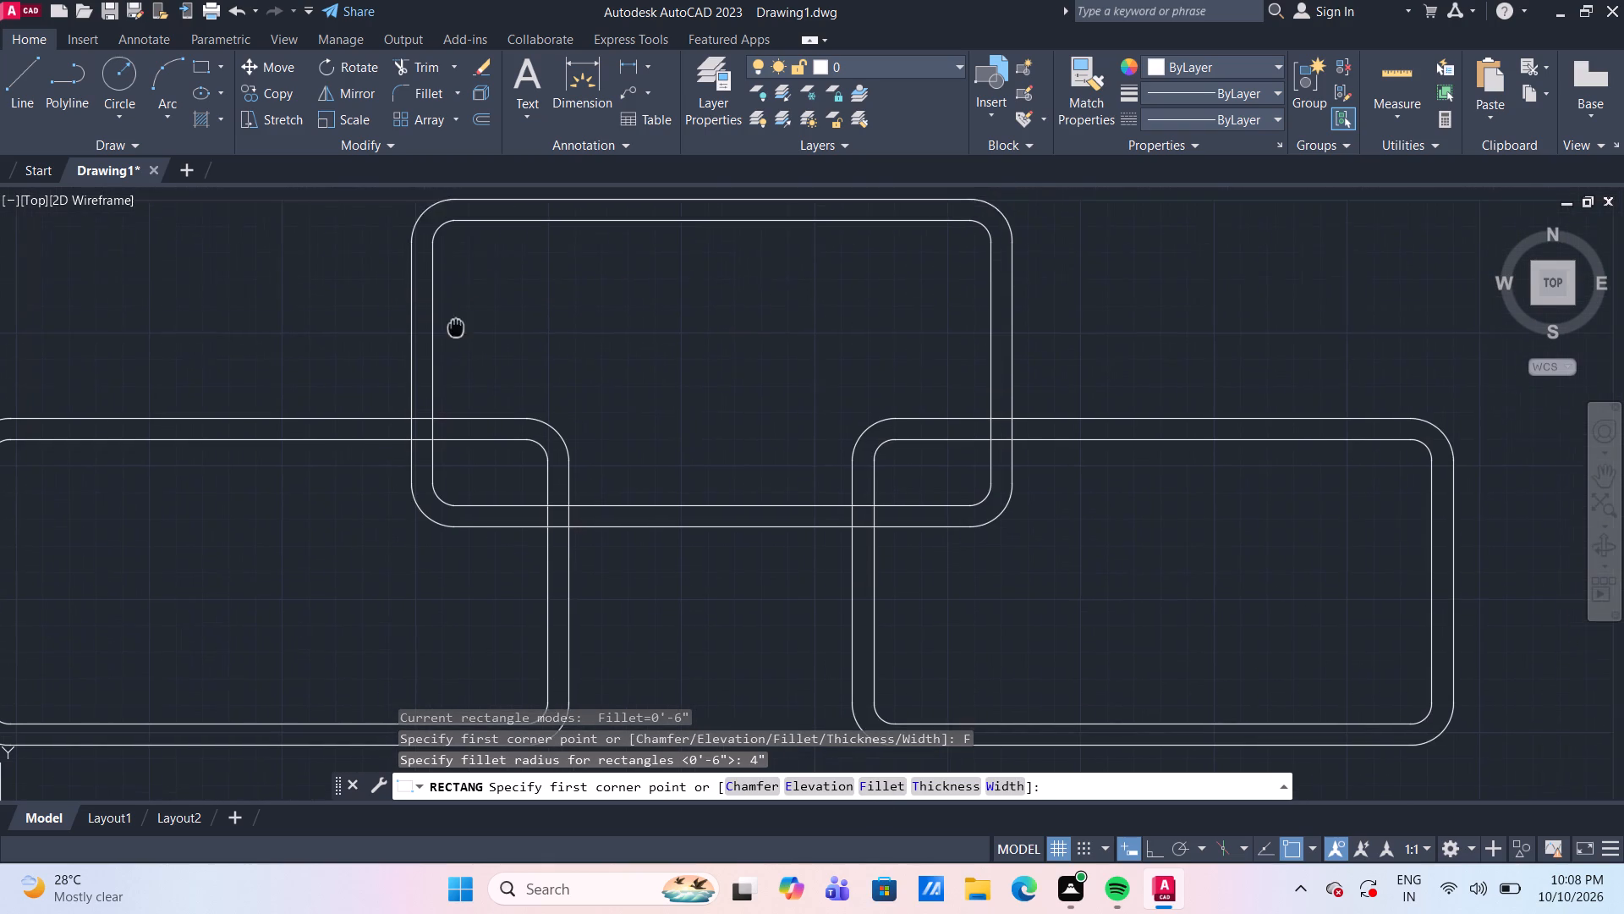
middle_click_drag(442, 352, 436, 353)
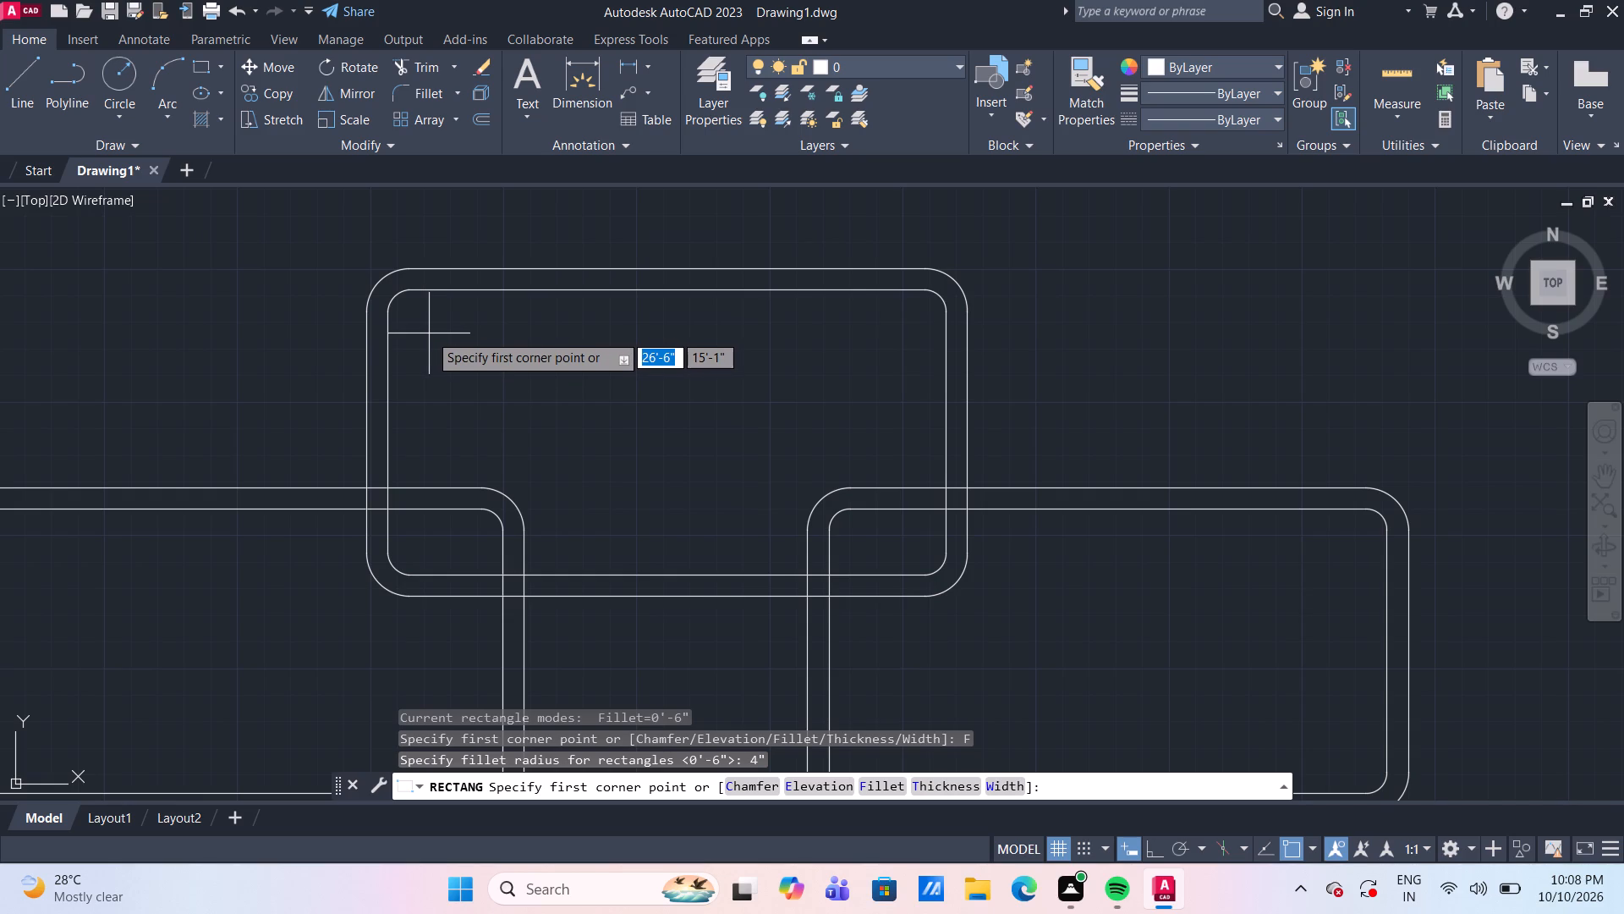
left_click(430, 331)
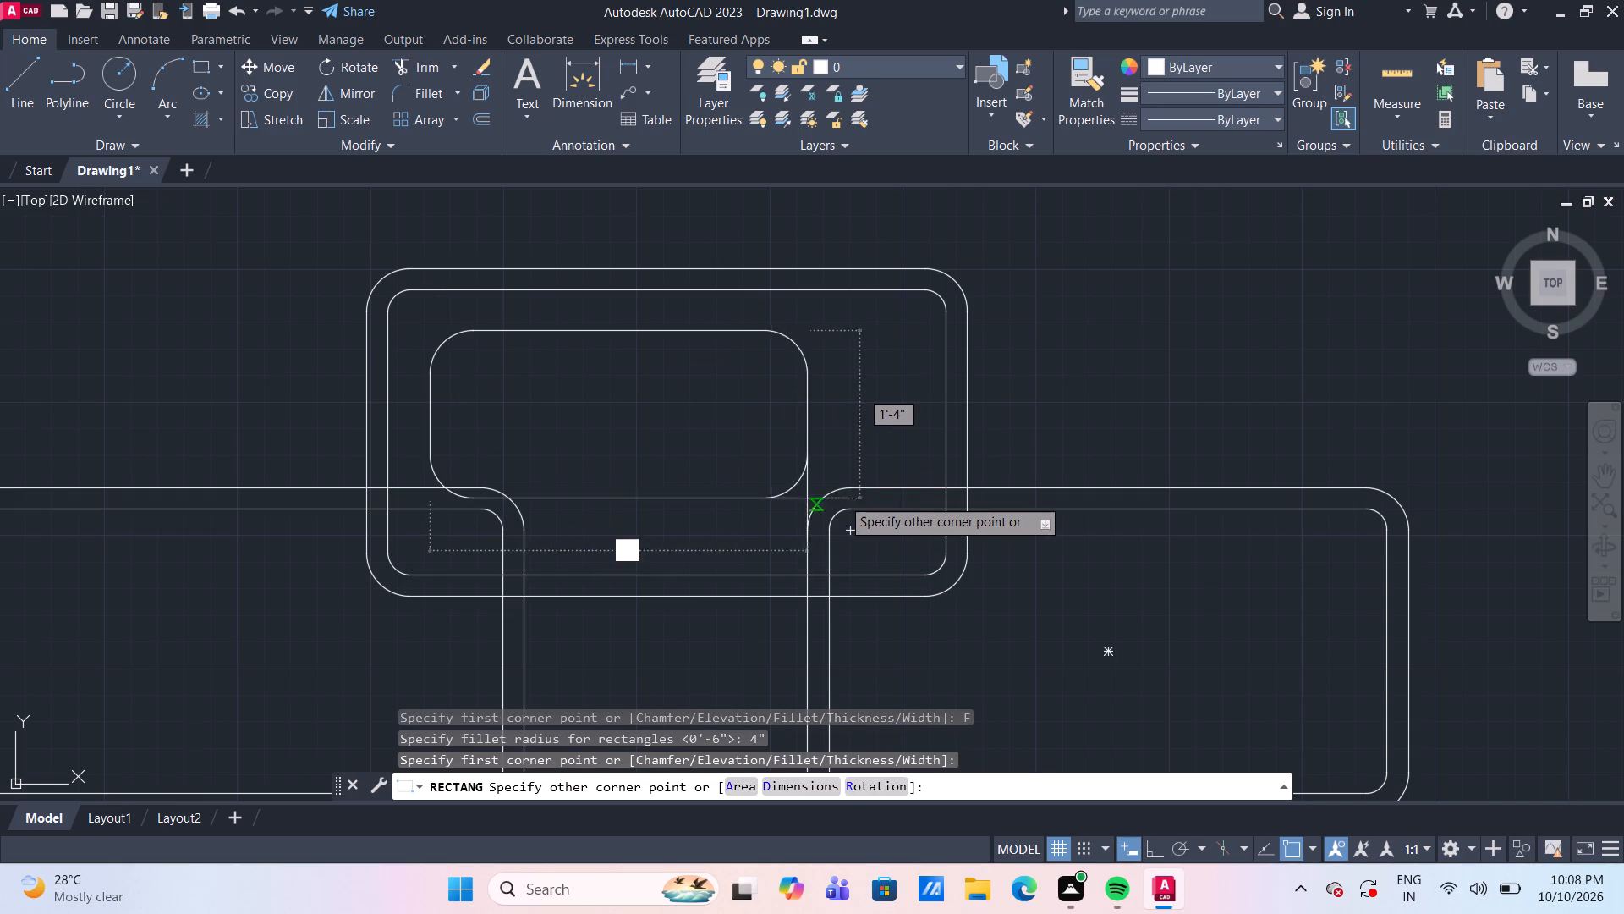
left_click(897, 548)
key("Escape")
Delete the three interlocking double-lined rounded rectangles, keeping only the new single-outline rounded rectangle.
left_click_drag(1047, 355, 1044, 351)
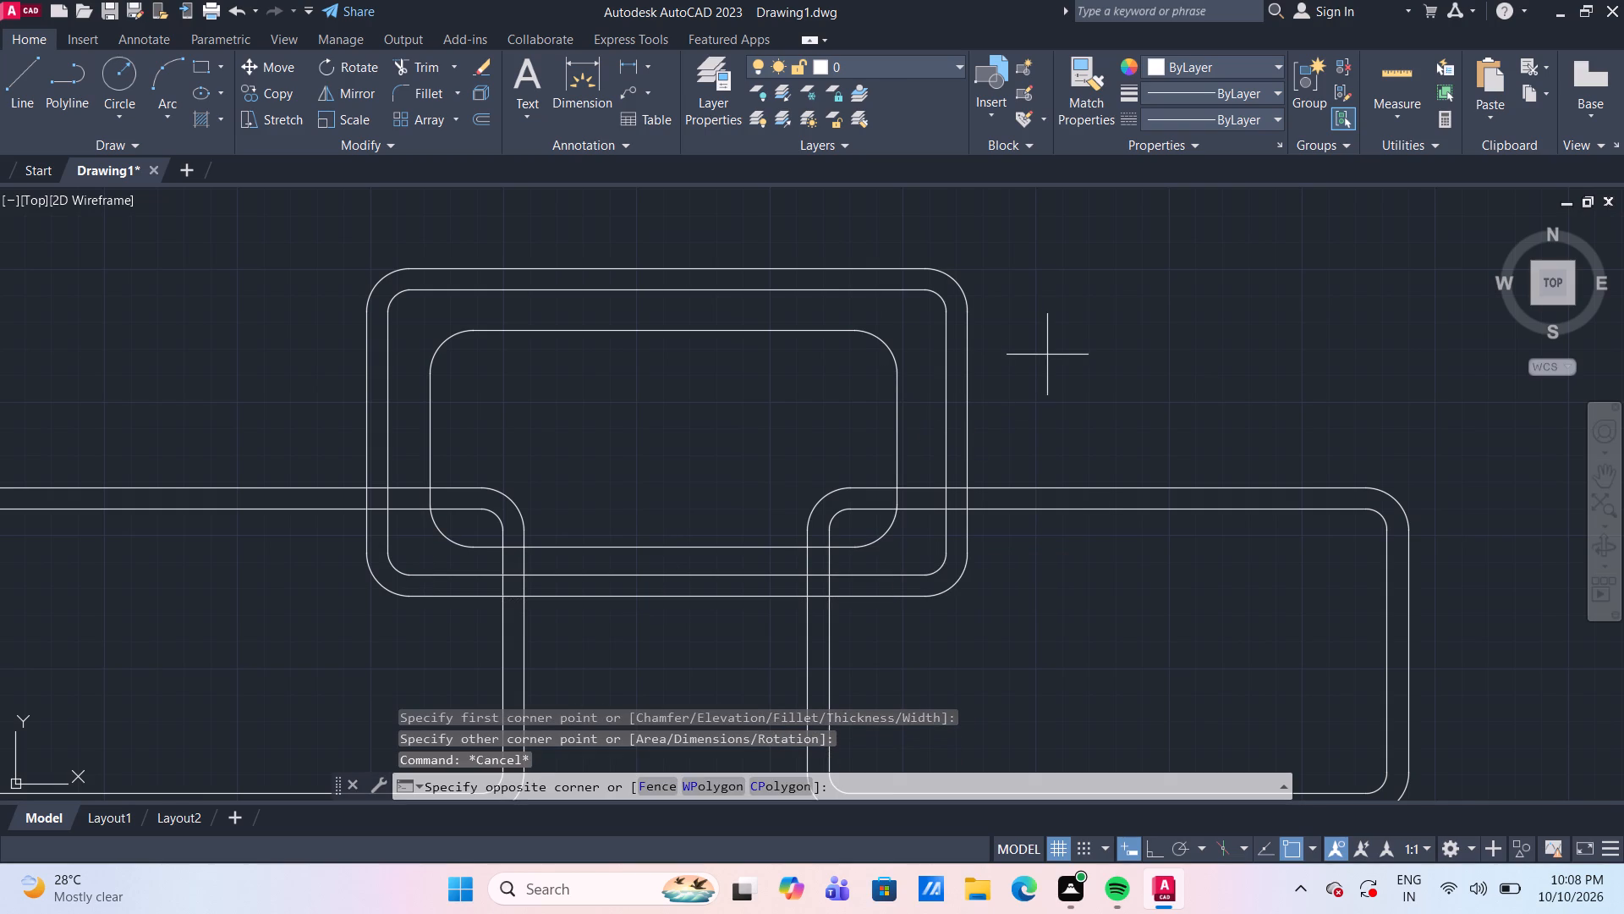
left_click_drag(1044, 351, 1036, 347)
left_click(885, 247)
key("Escape")
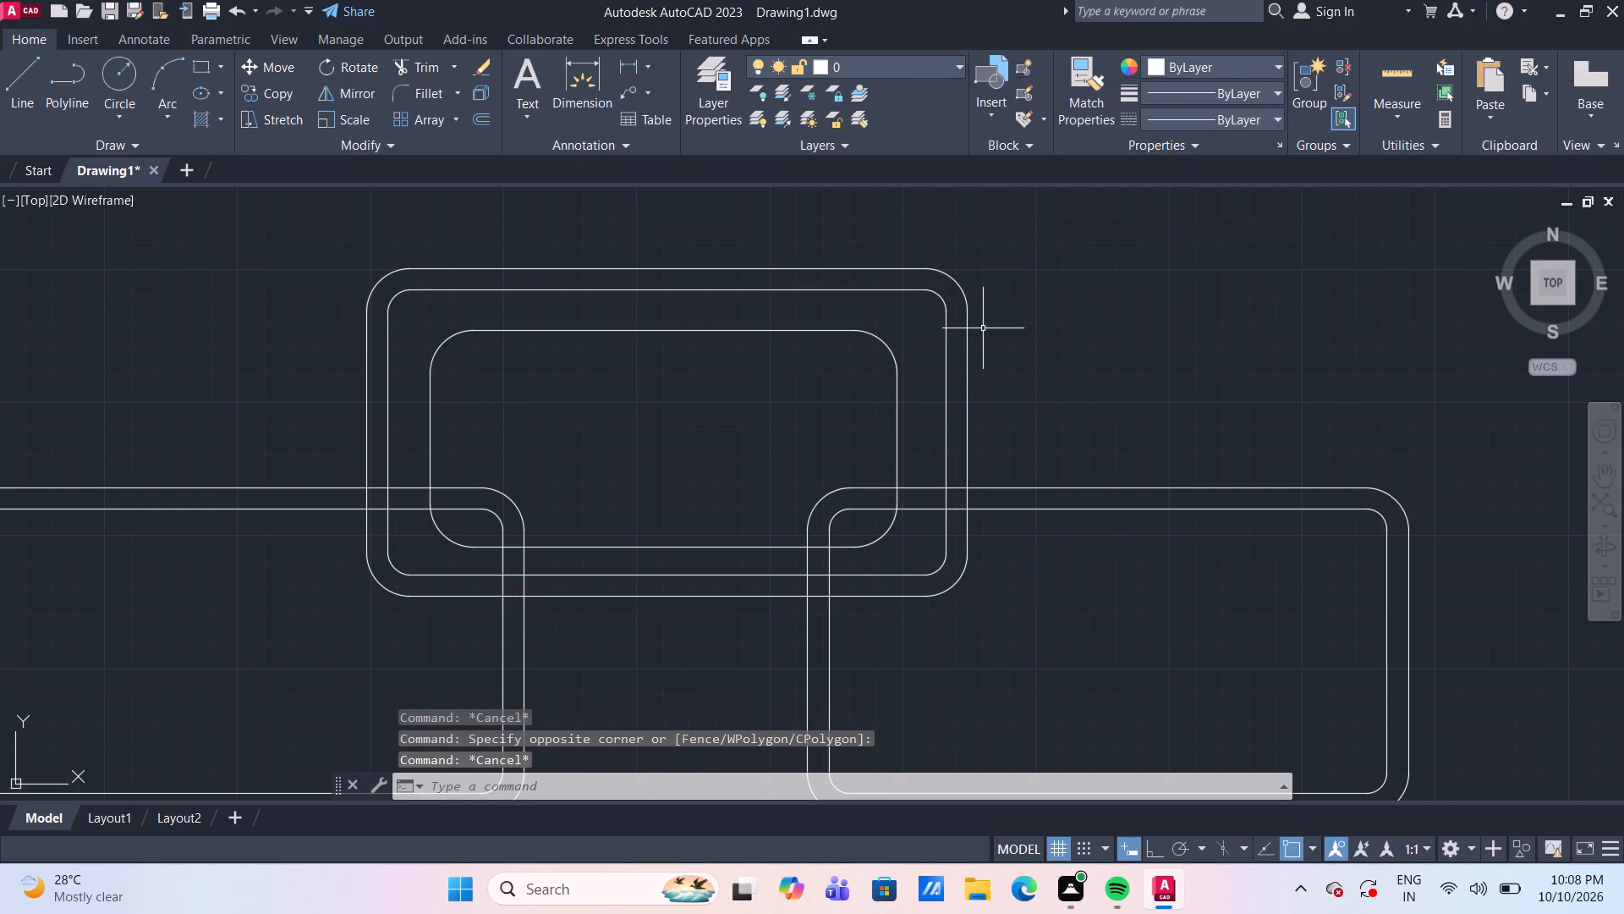
left_click_drag(983, 328, 966, 317)
left_click(902, 249)
key("Delete")
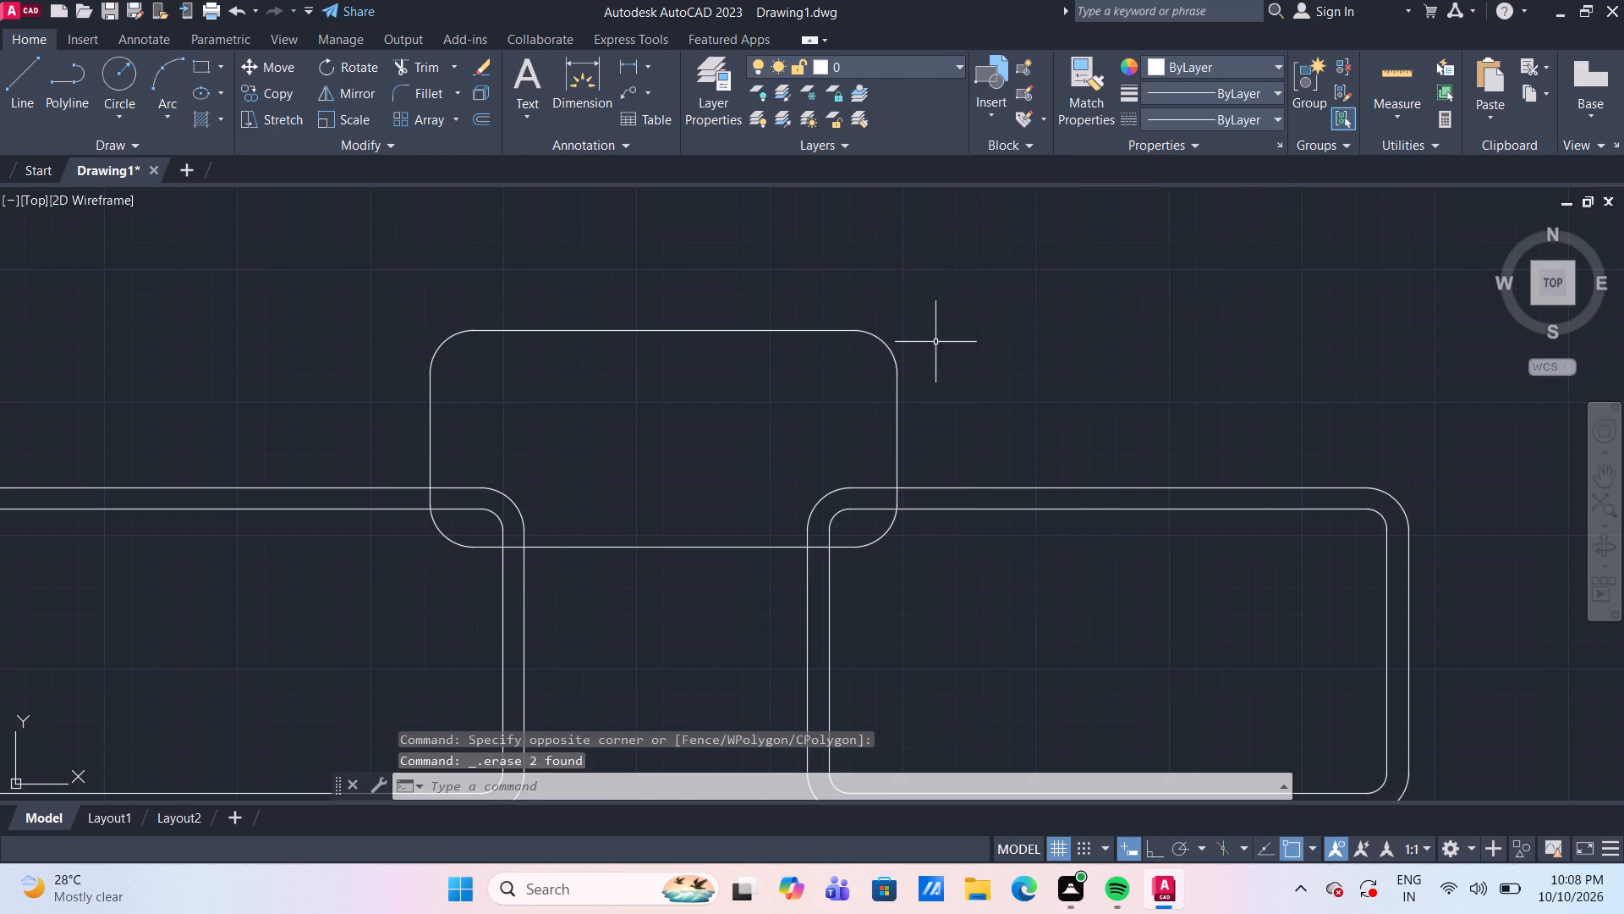
scroll(945, 364, "down", 2)
left_click_drag(1022, 447, 1013, 408)
left_click(1000, 361)
key("Delete")
left_click_drag(804, 531, 804, 532)
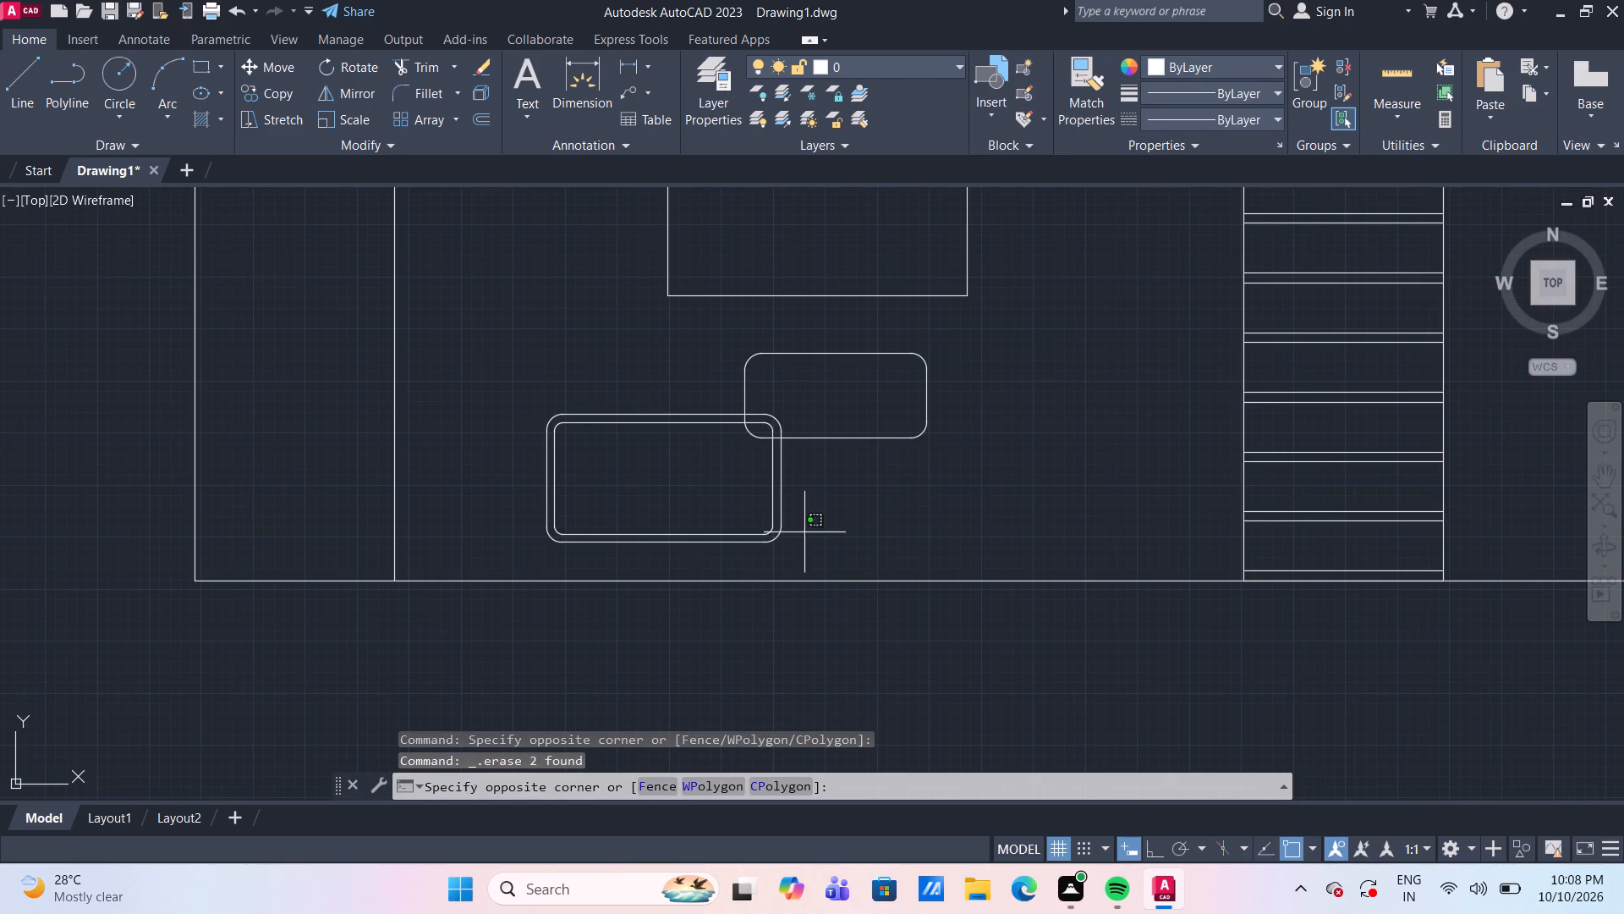
left_click_drag(804, 532, 782, 509)
left_click(686, 477)
key("Delete")
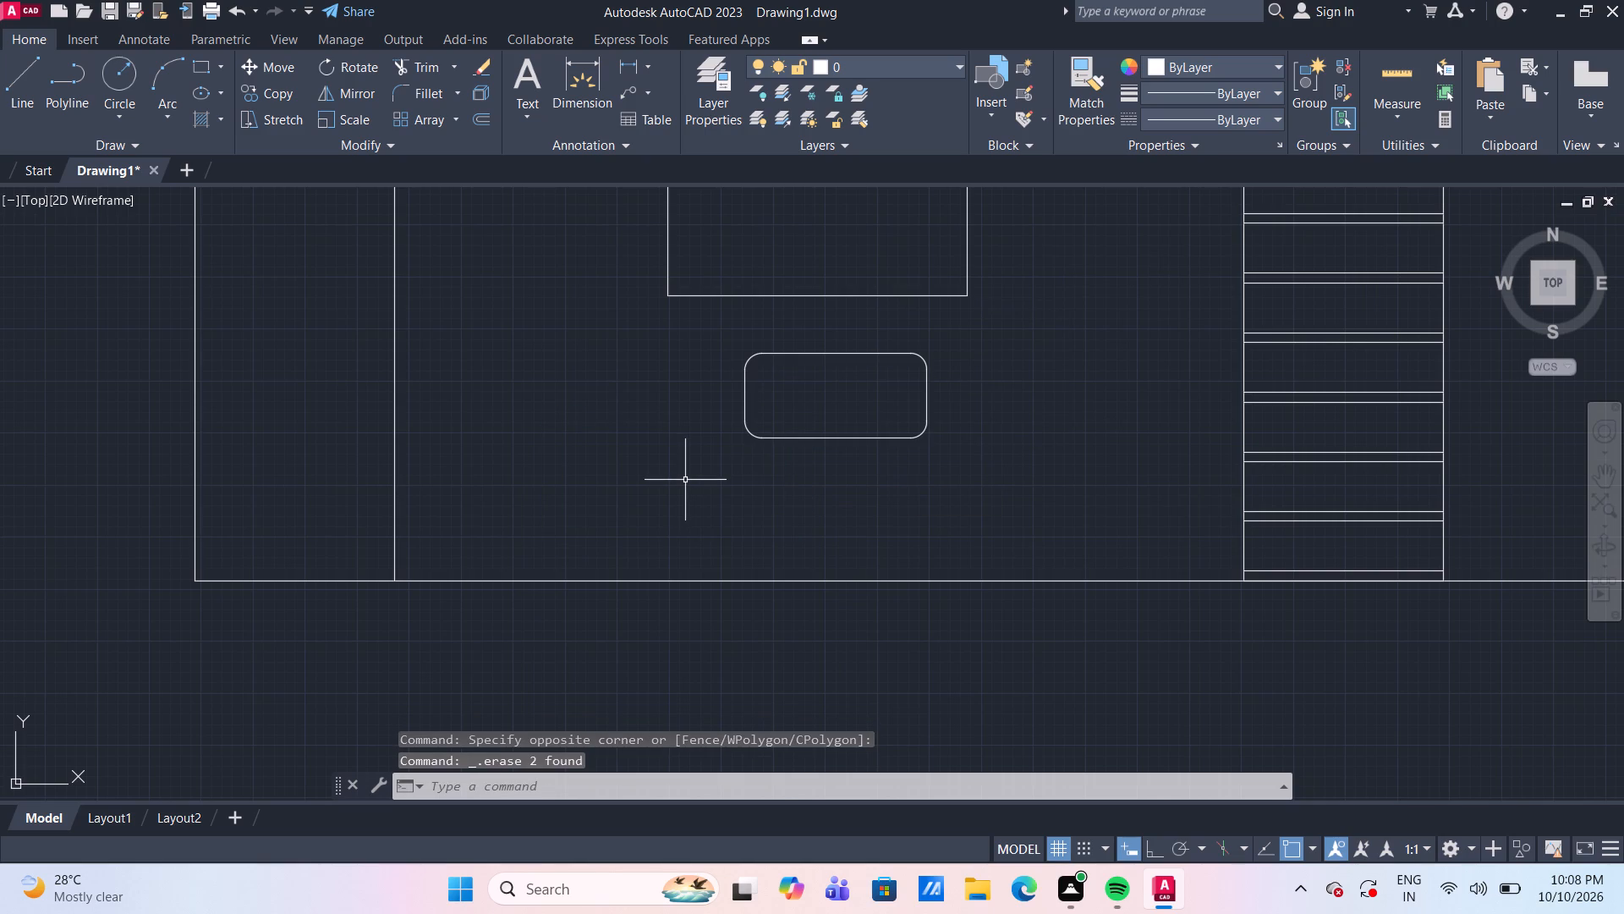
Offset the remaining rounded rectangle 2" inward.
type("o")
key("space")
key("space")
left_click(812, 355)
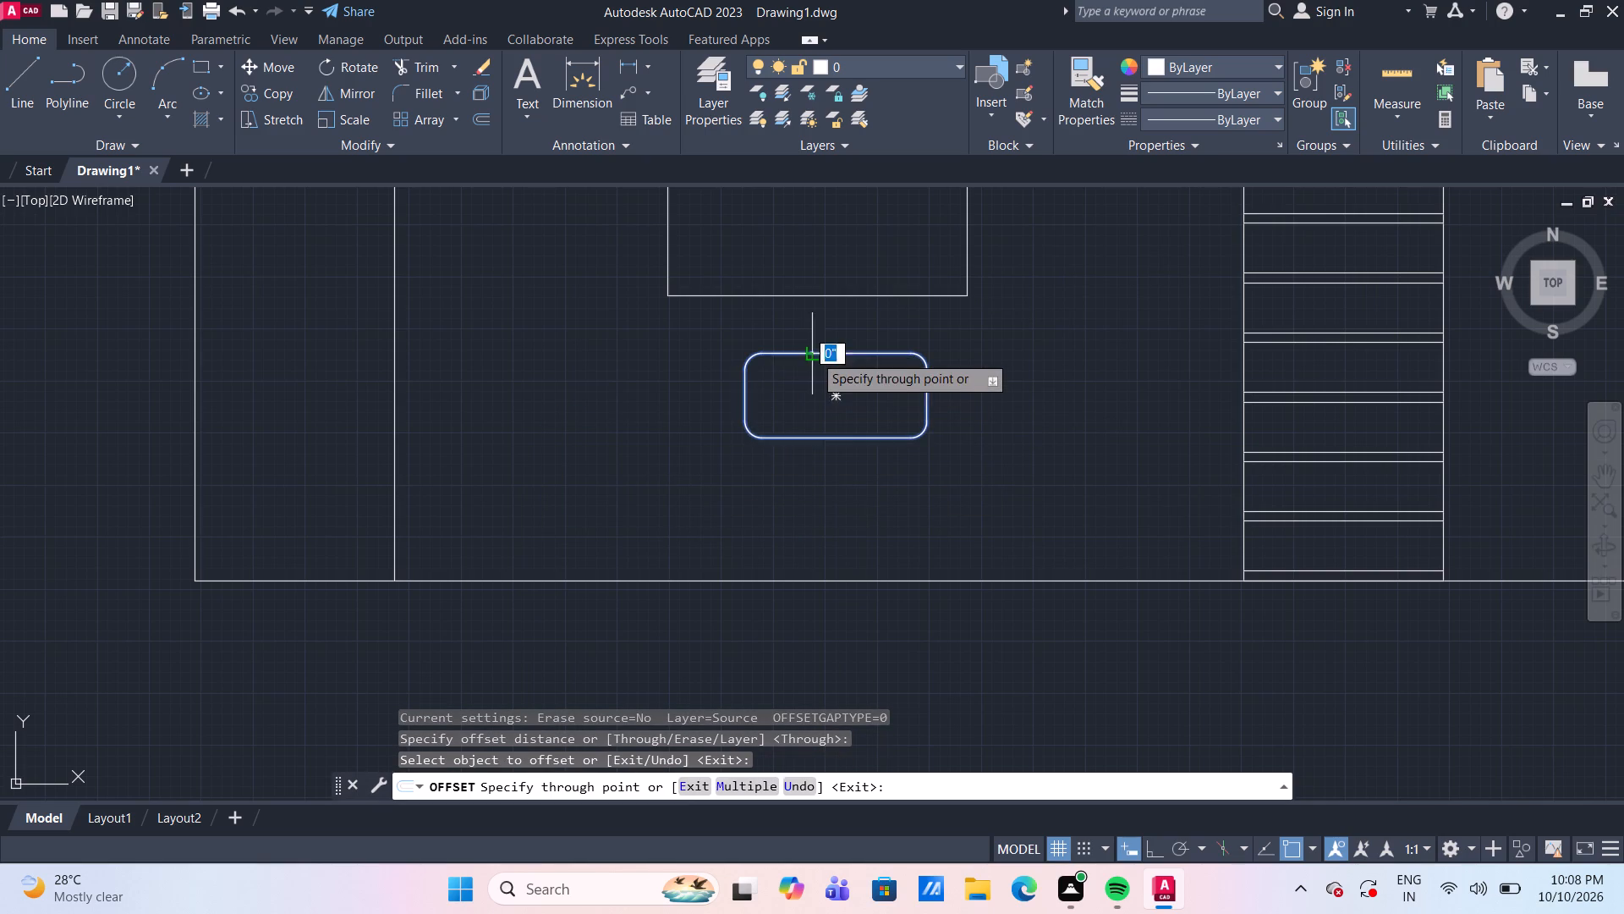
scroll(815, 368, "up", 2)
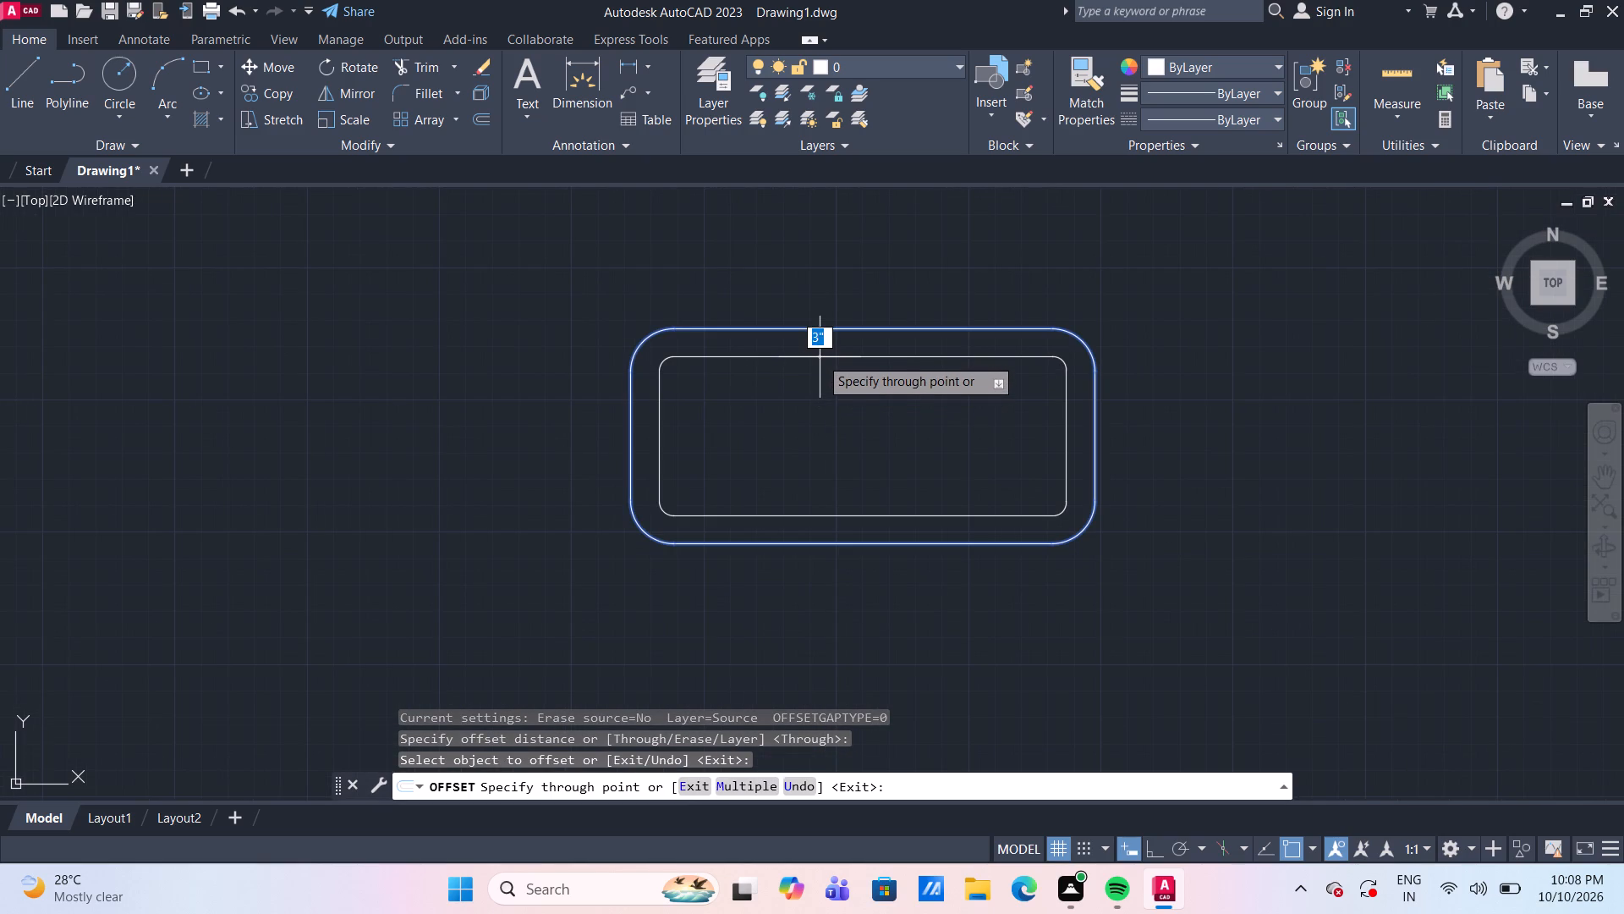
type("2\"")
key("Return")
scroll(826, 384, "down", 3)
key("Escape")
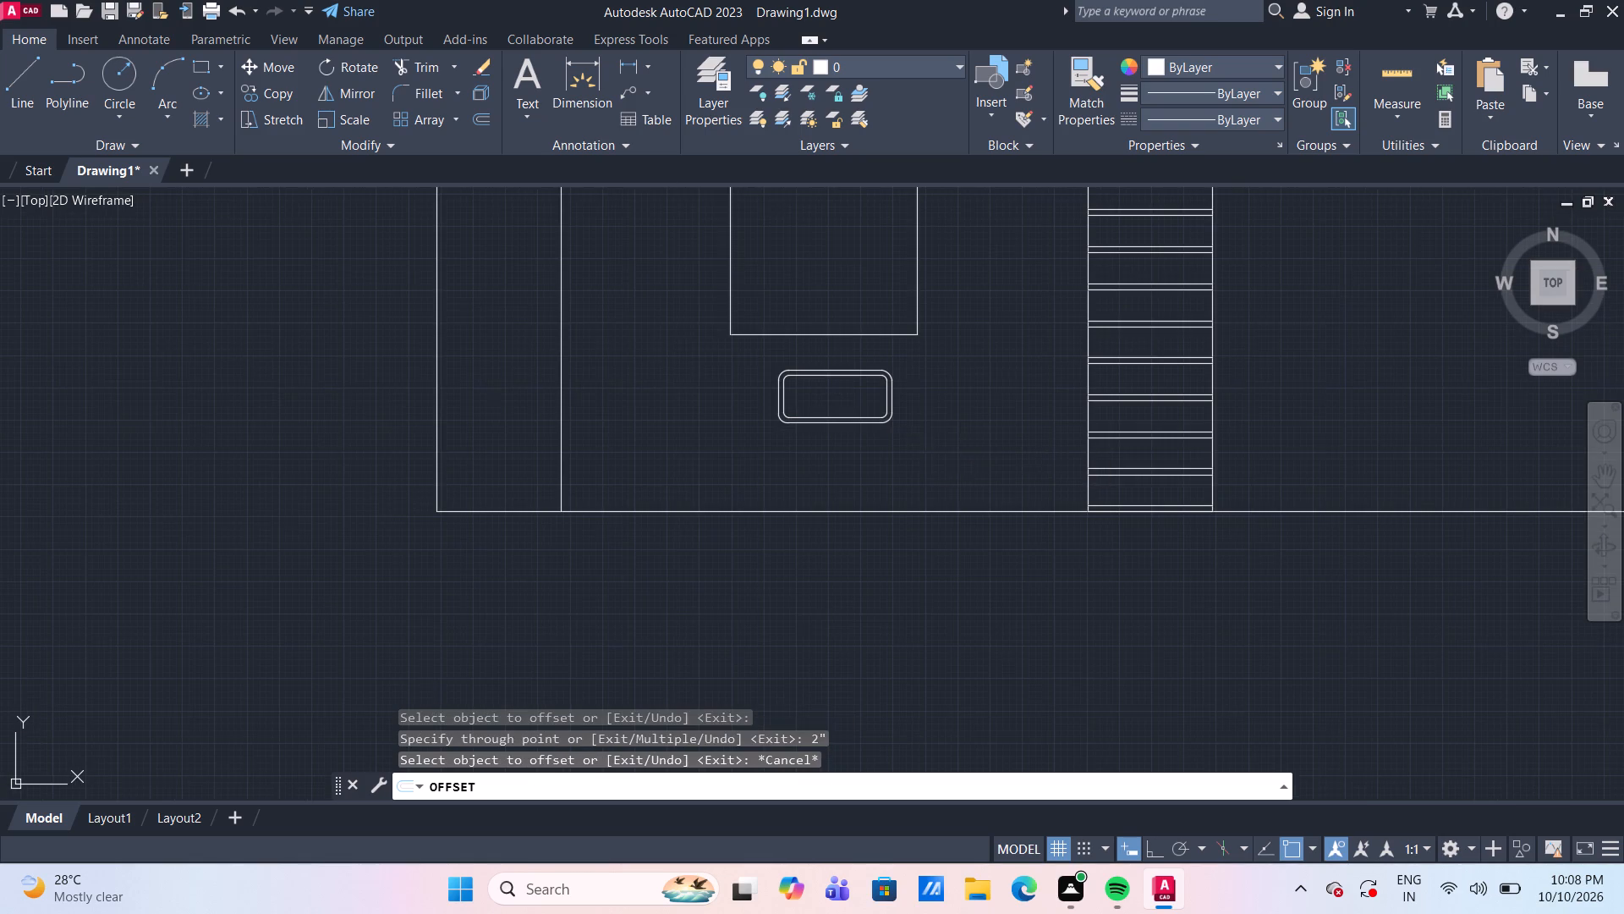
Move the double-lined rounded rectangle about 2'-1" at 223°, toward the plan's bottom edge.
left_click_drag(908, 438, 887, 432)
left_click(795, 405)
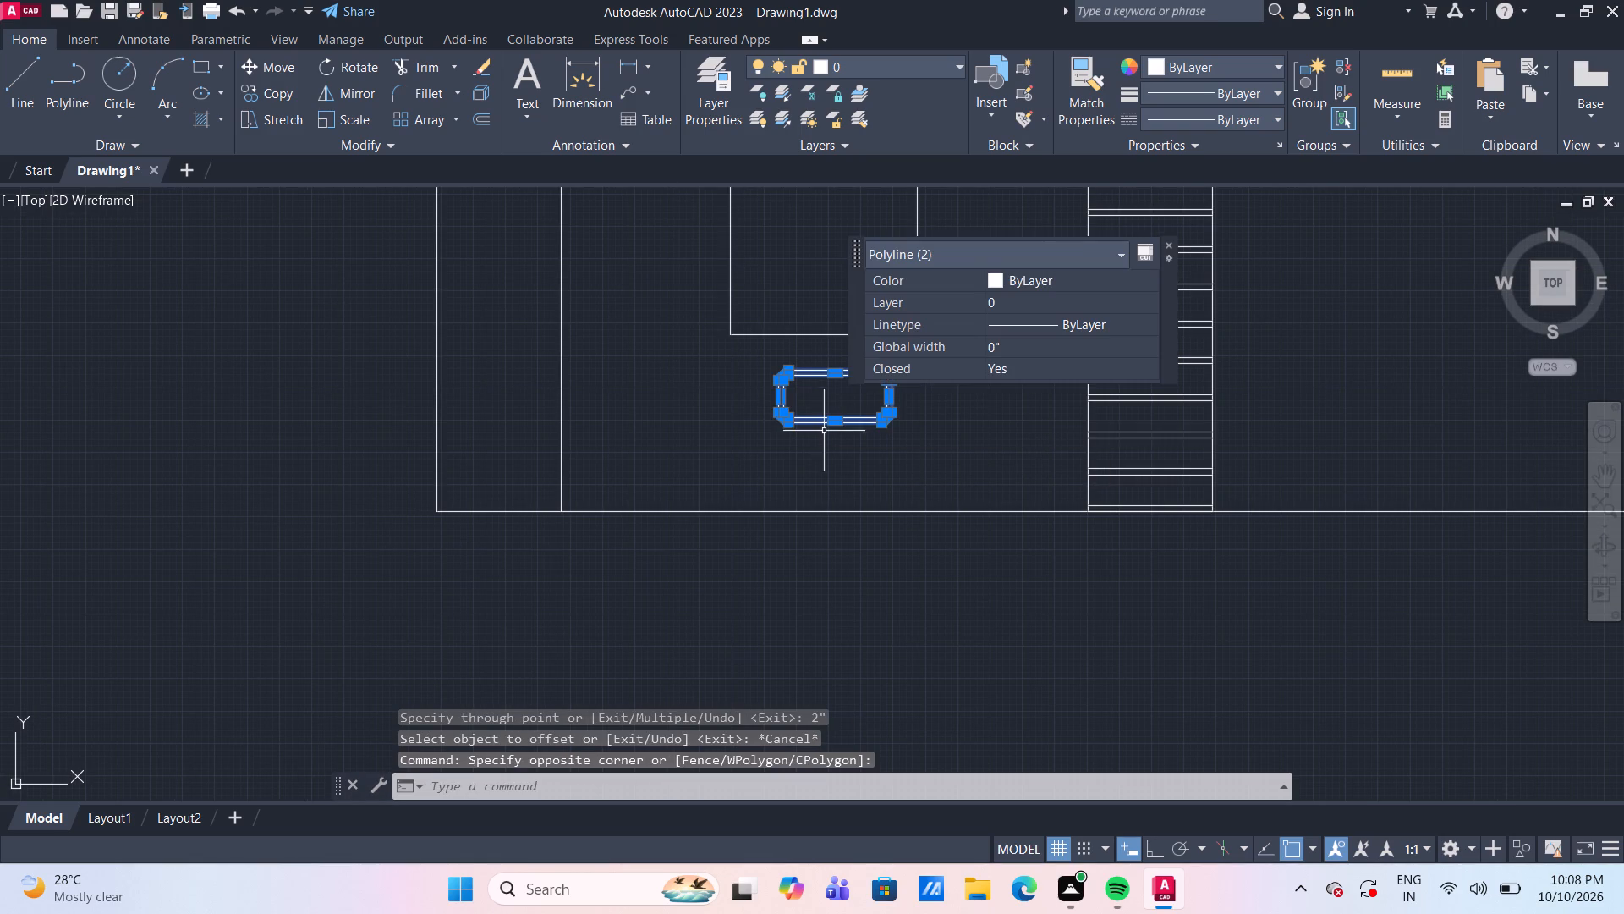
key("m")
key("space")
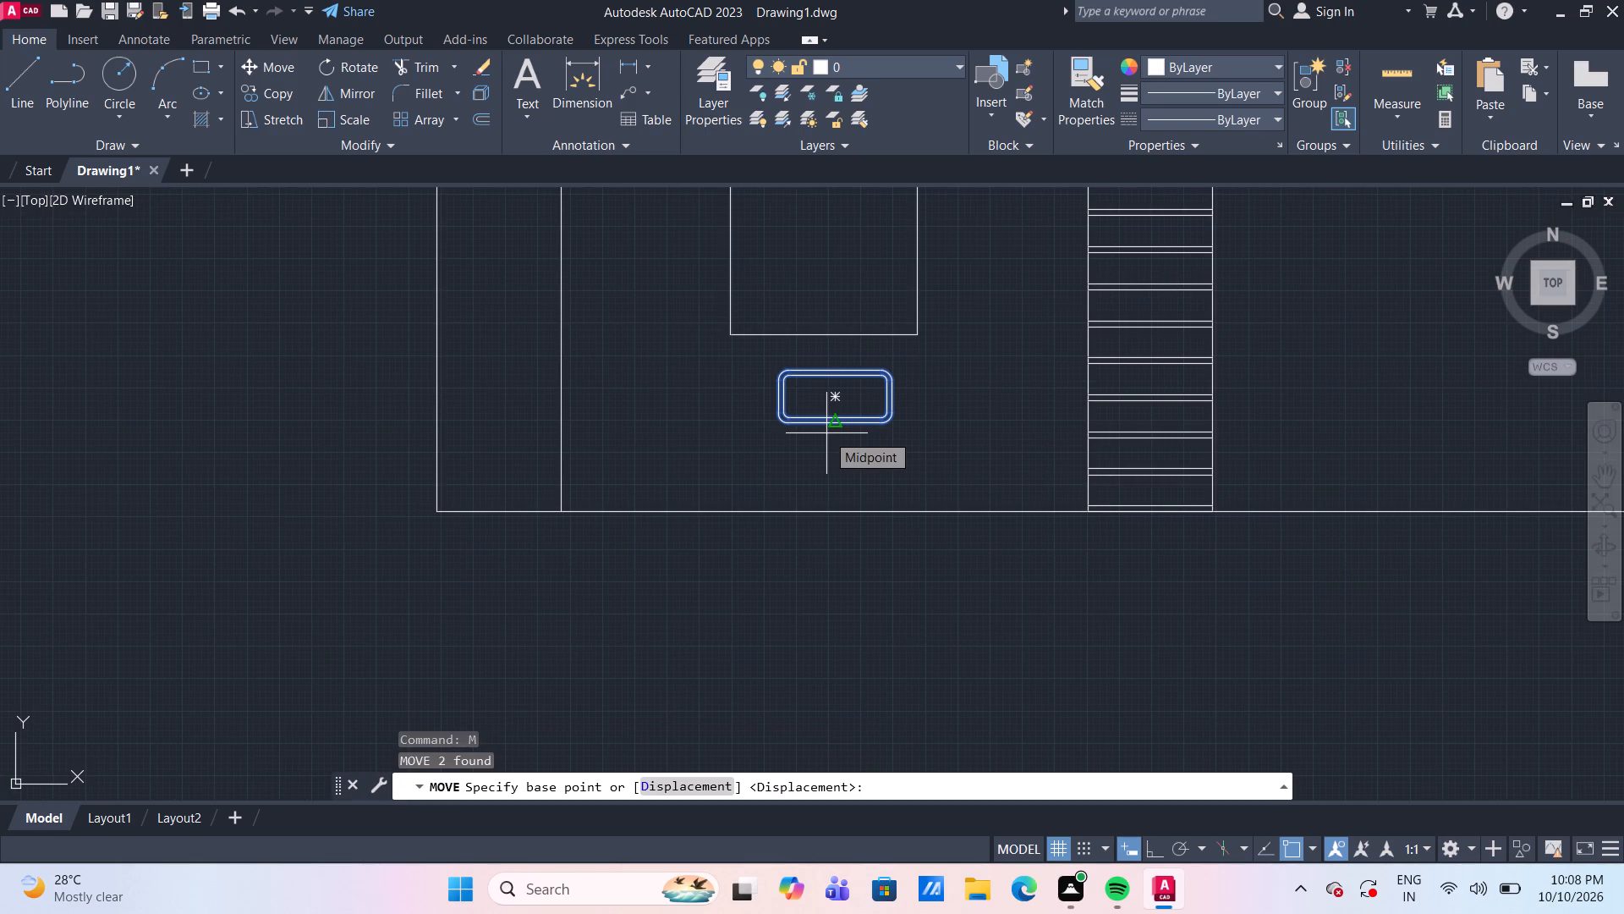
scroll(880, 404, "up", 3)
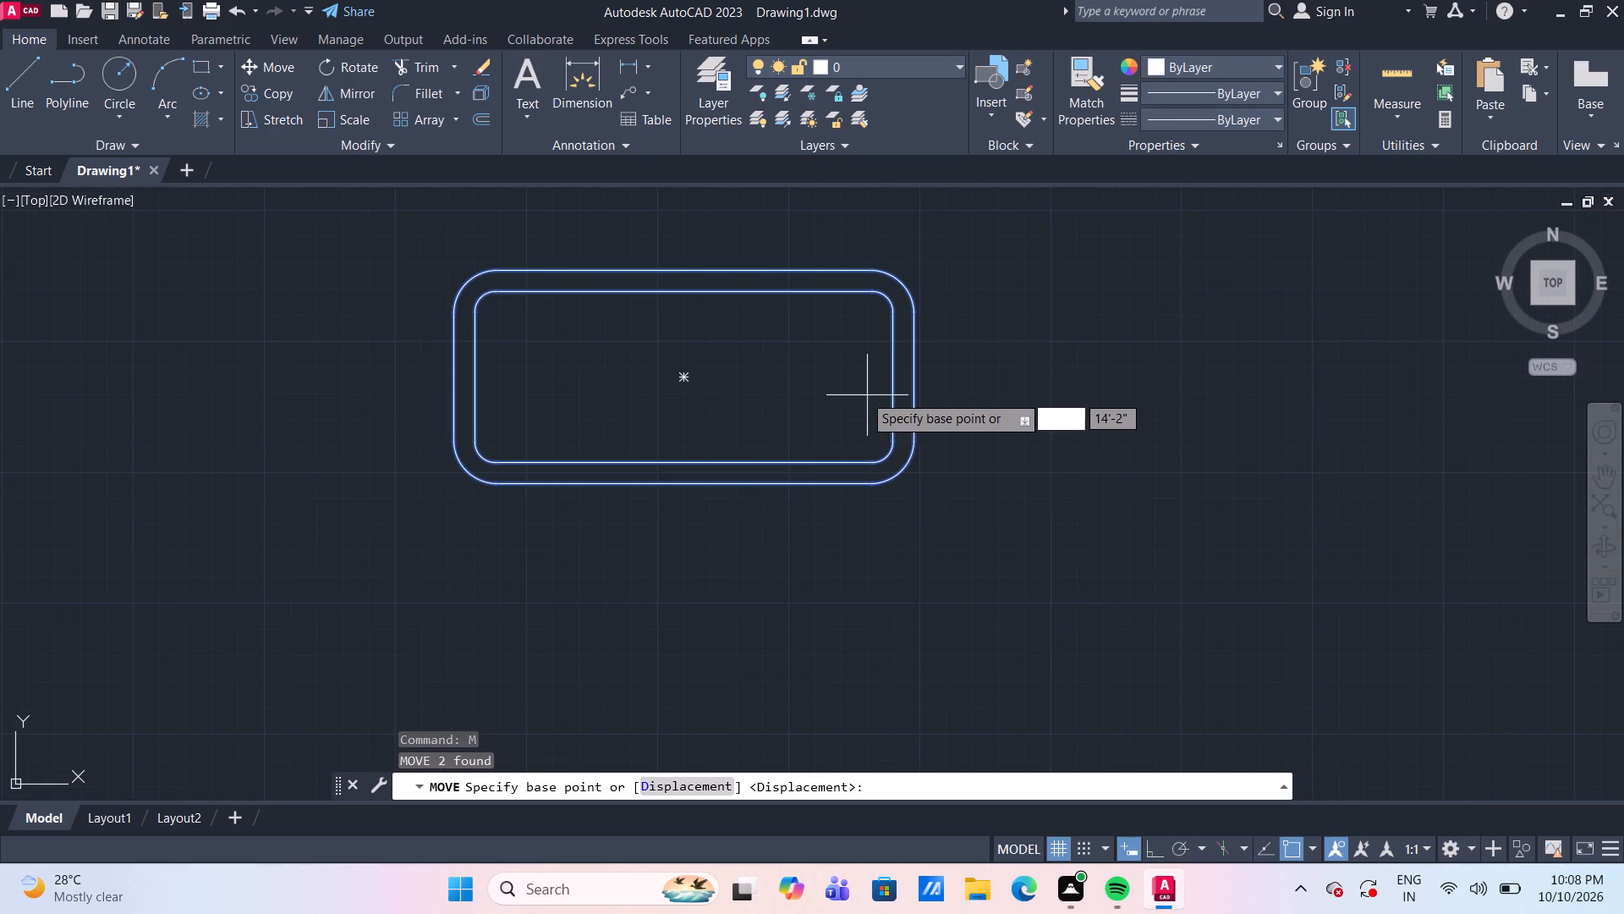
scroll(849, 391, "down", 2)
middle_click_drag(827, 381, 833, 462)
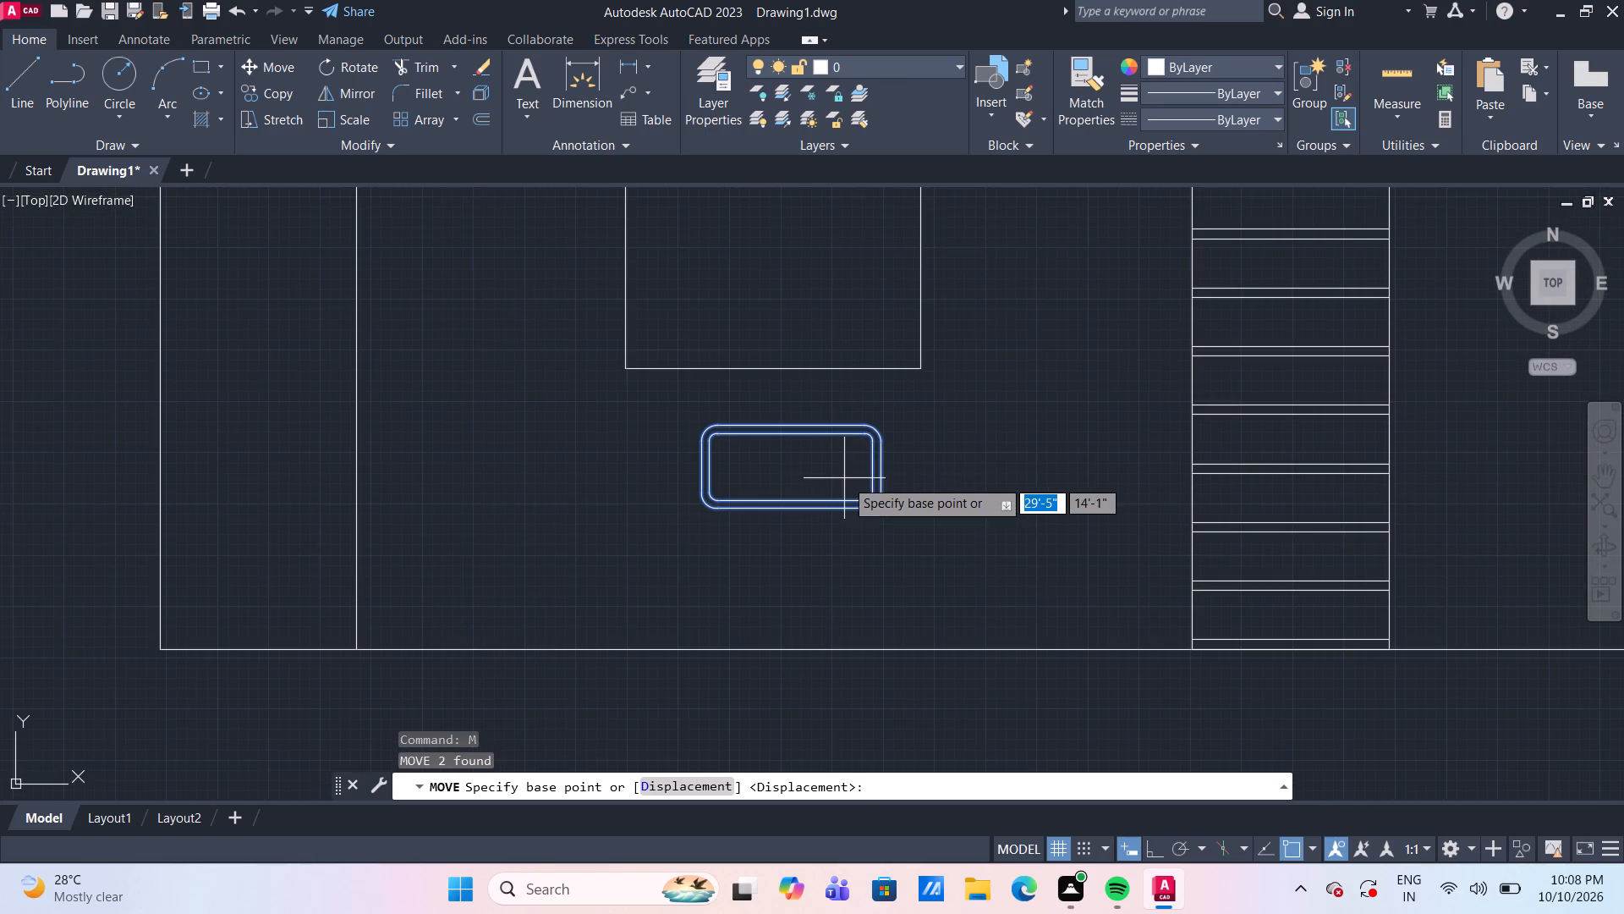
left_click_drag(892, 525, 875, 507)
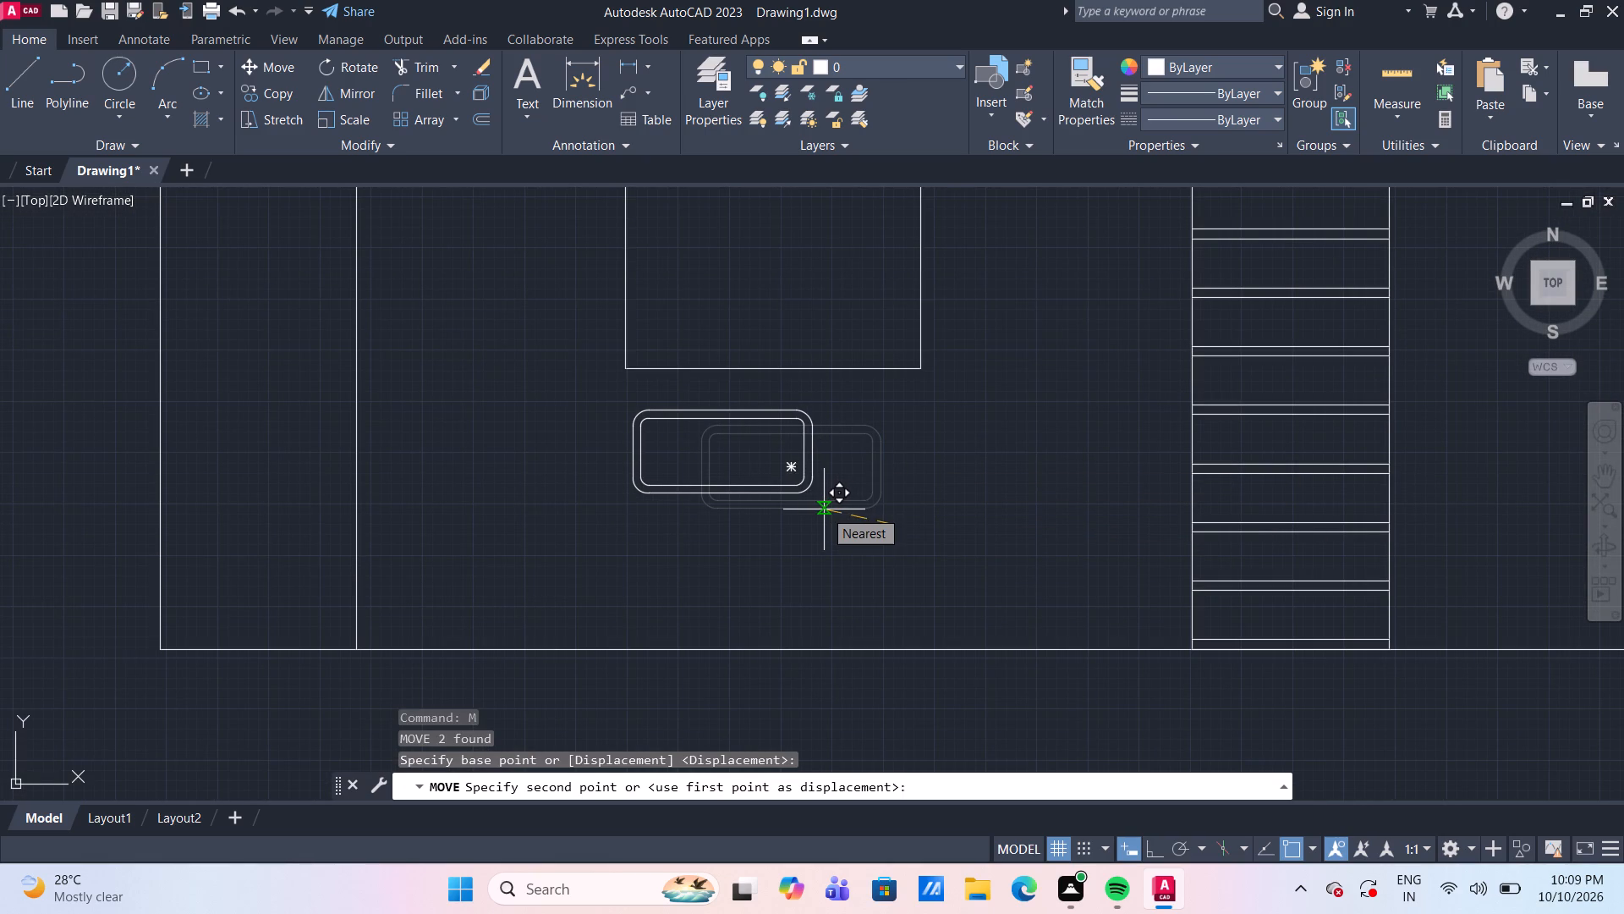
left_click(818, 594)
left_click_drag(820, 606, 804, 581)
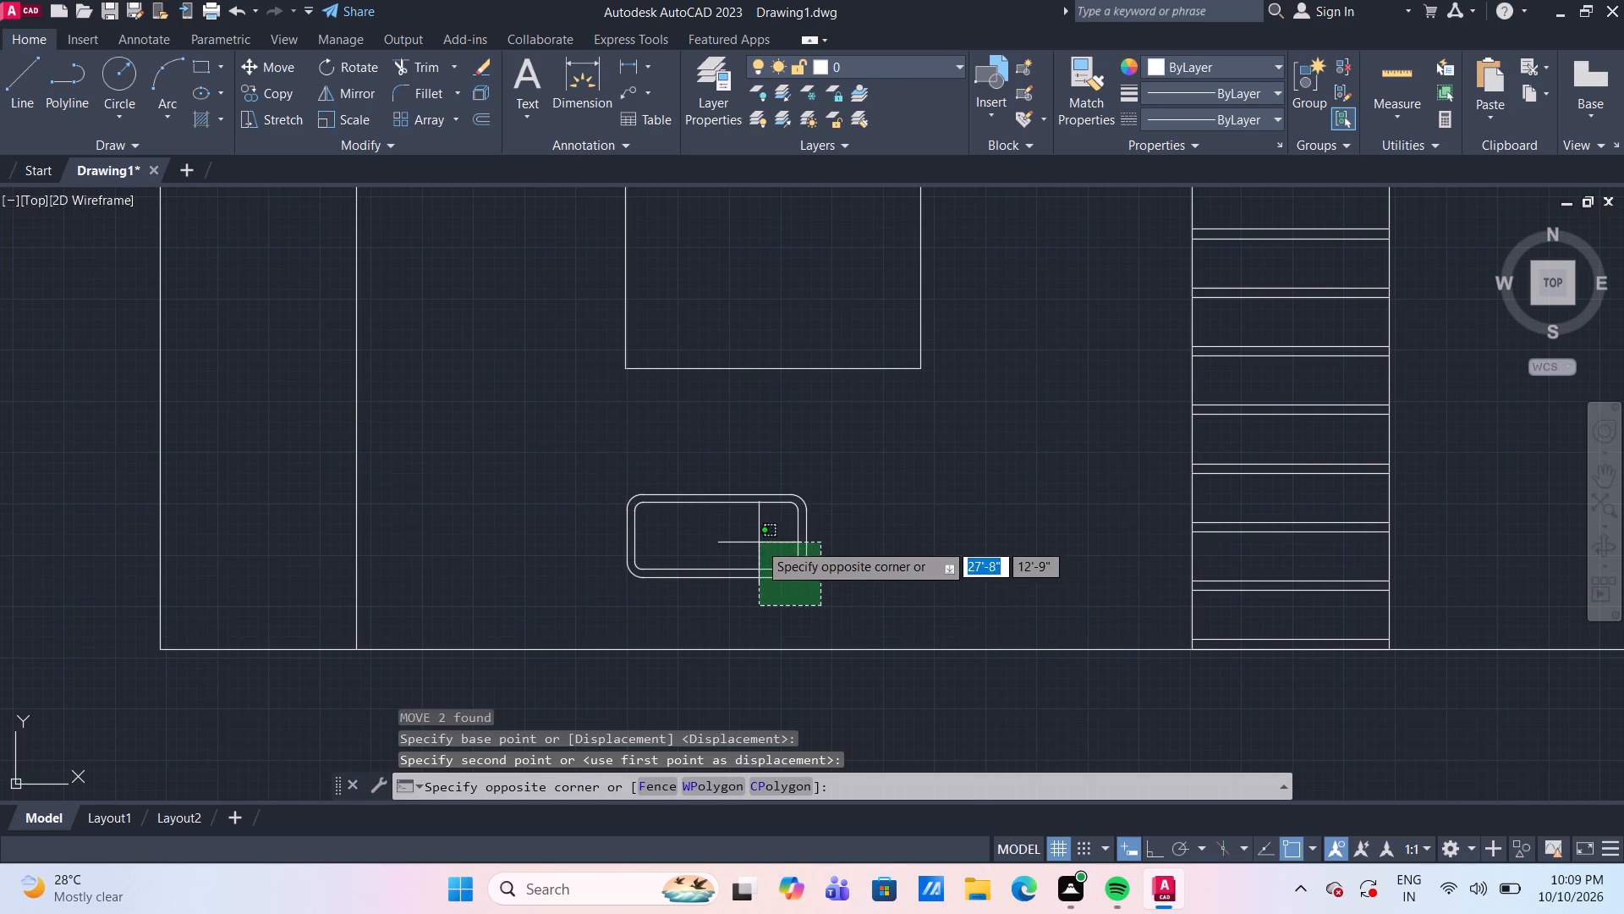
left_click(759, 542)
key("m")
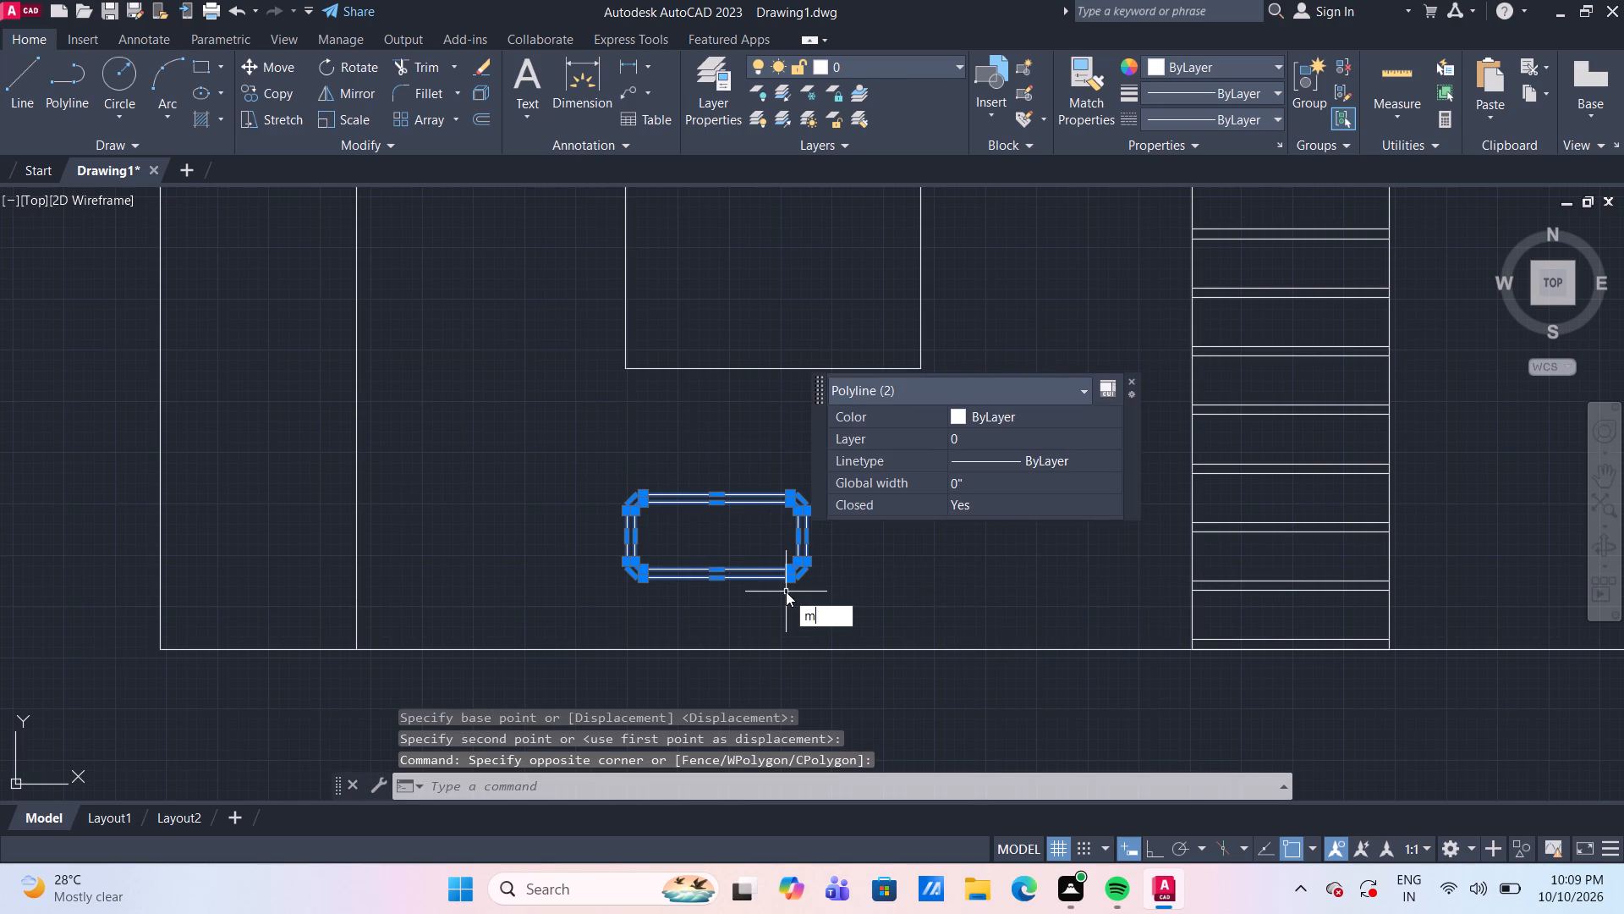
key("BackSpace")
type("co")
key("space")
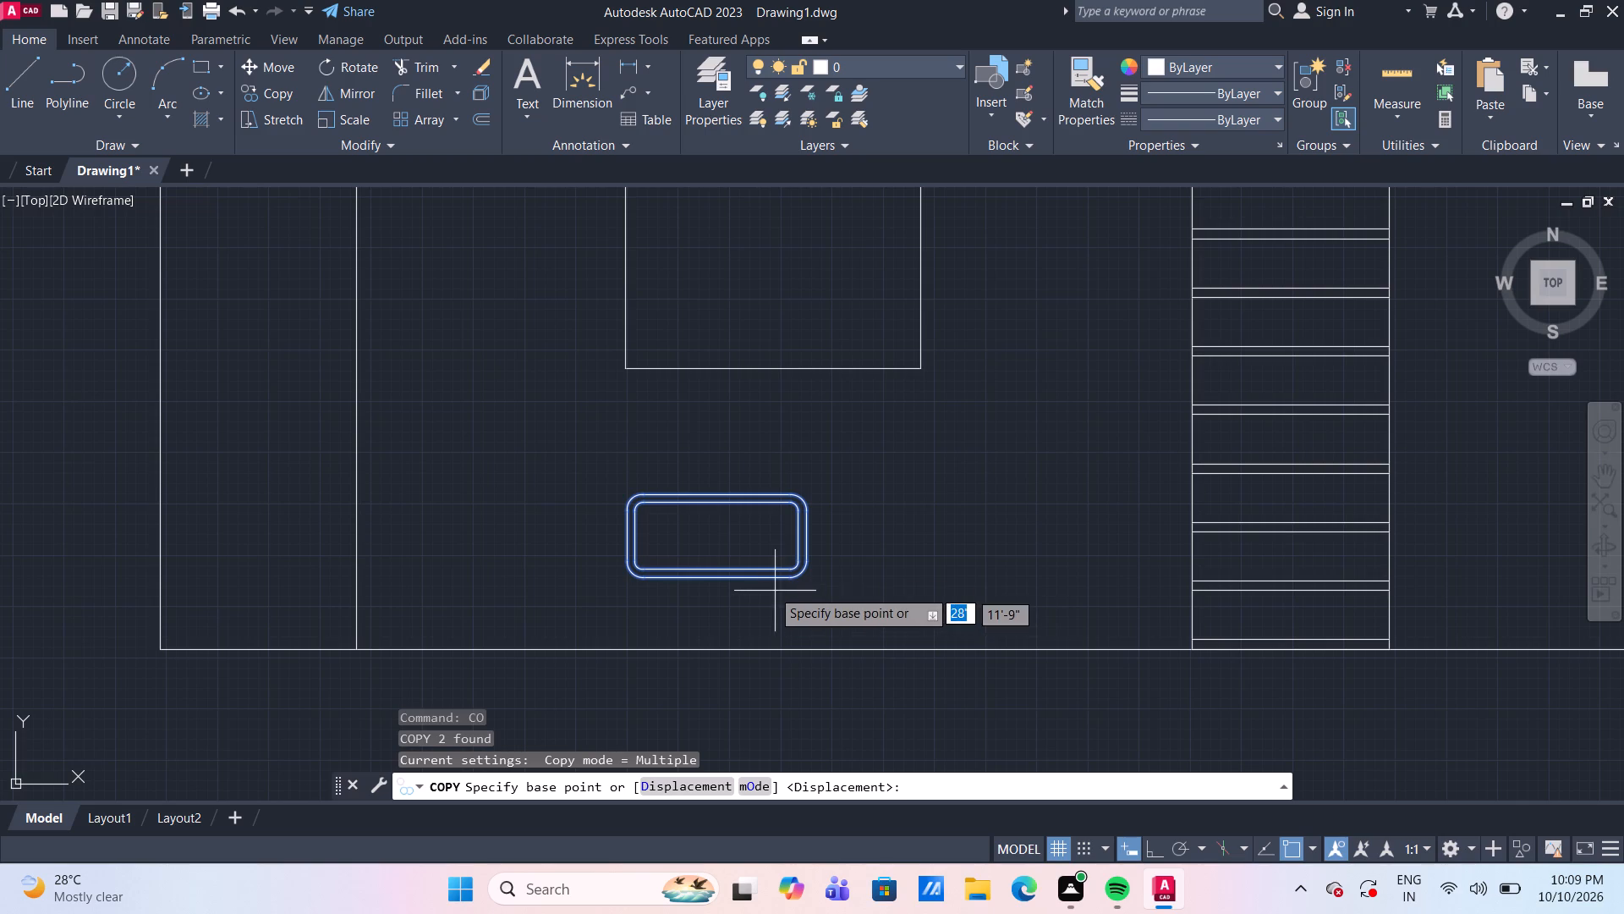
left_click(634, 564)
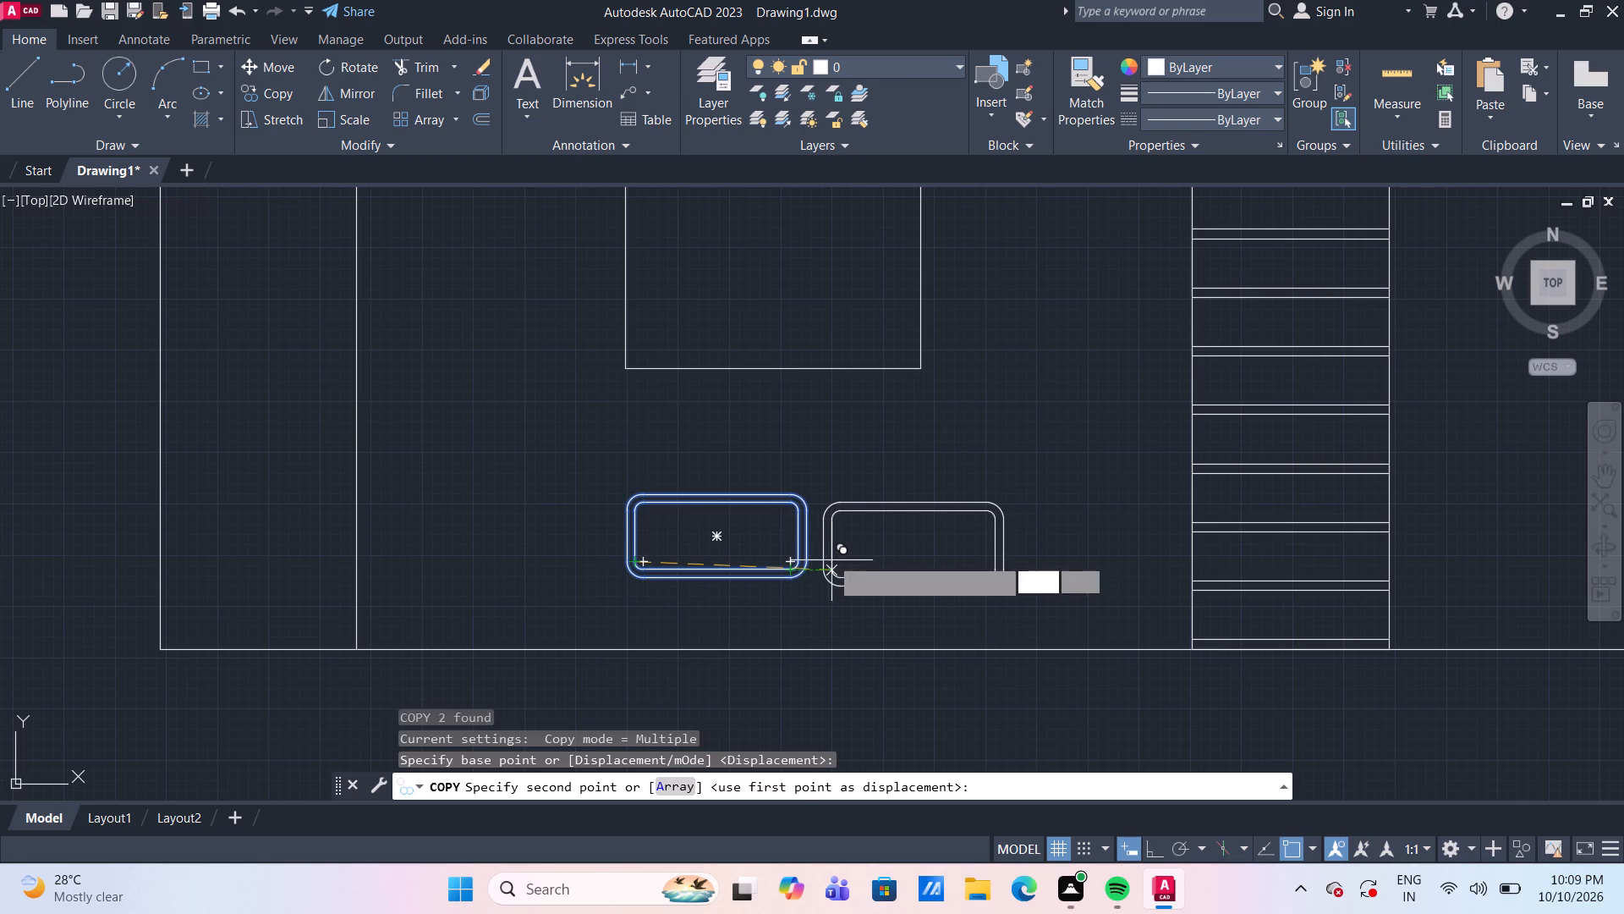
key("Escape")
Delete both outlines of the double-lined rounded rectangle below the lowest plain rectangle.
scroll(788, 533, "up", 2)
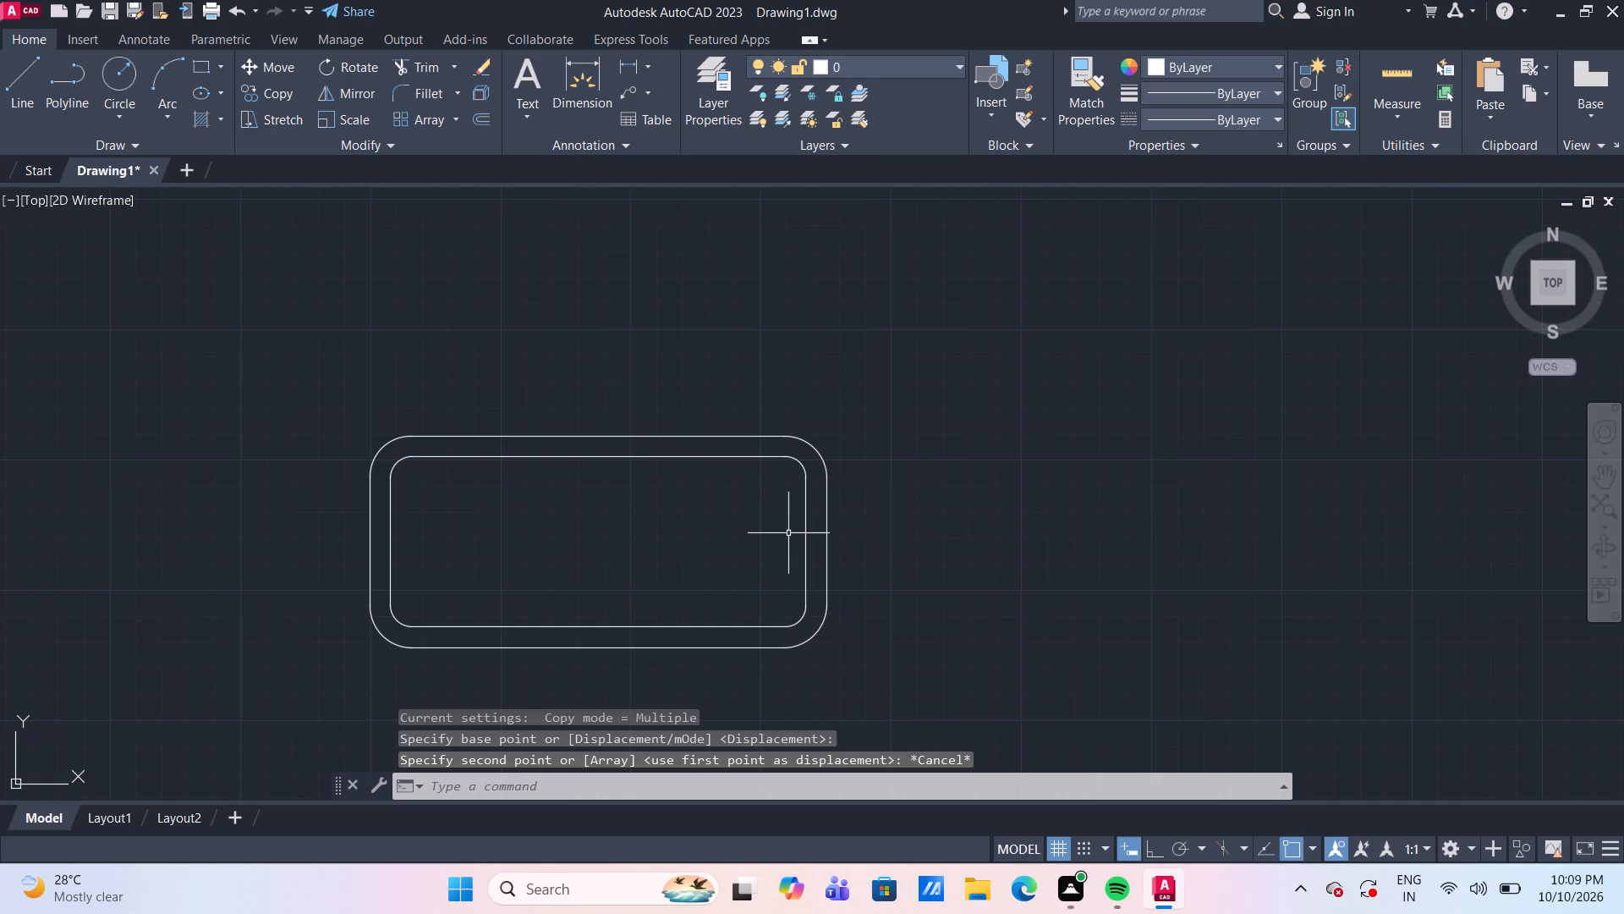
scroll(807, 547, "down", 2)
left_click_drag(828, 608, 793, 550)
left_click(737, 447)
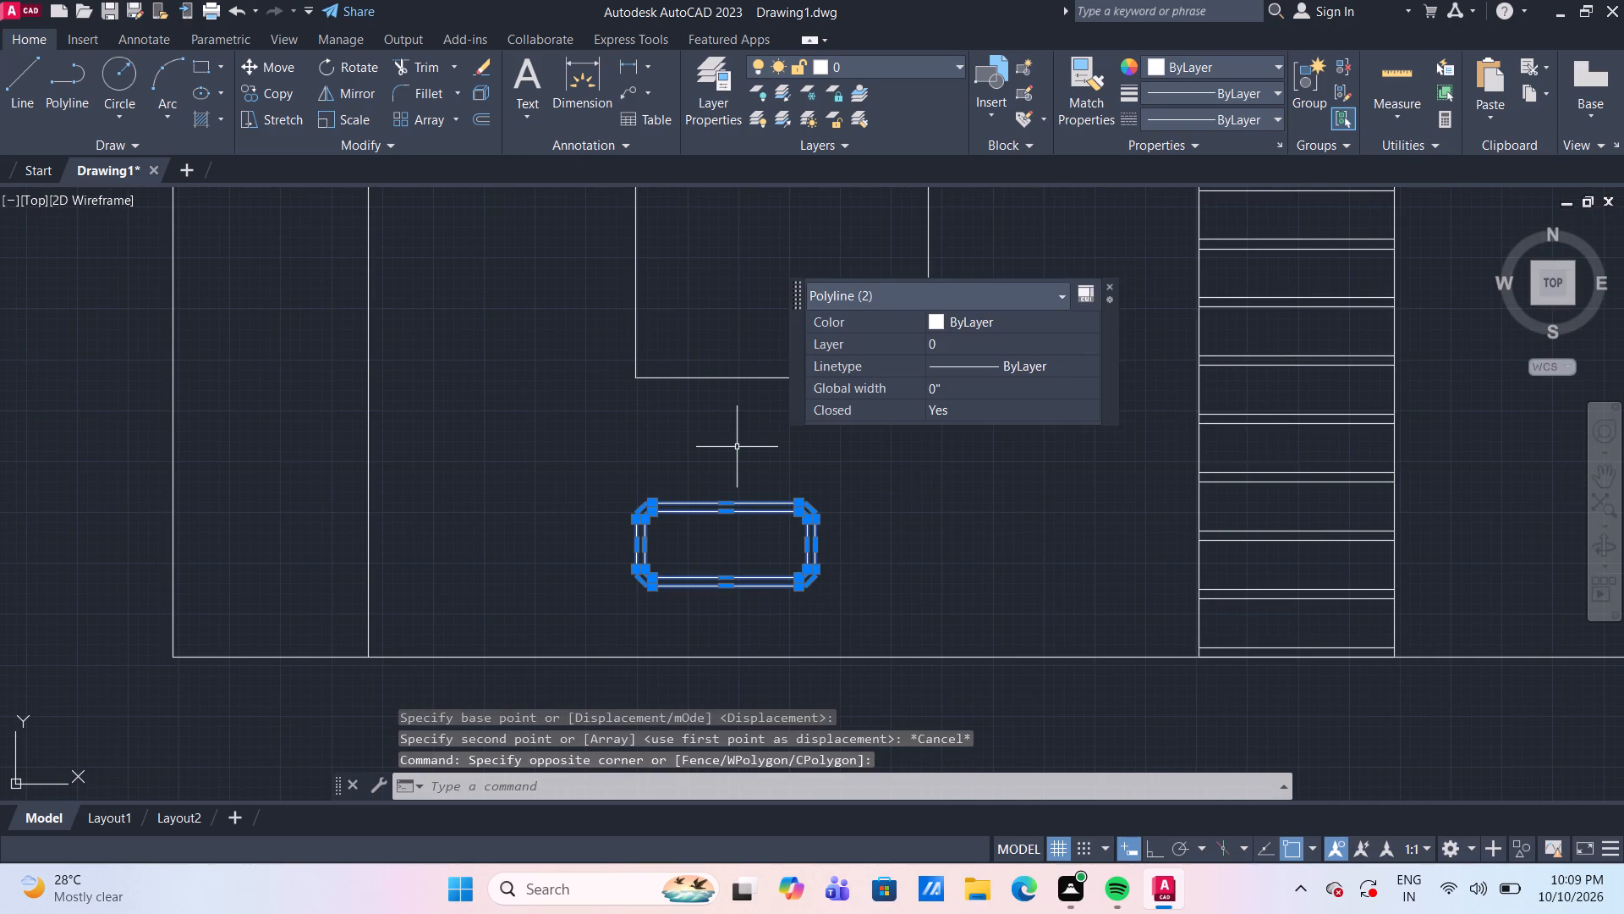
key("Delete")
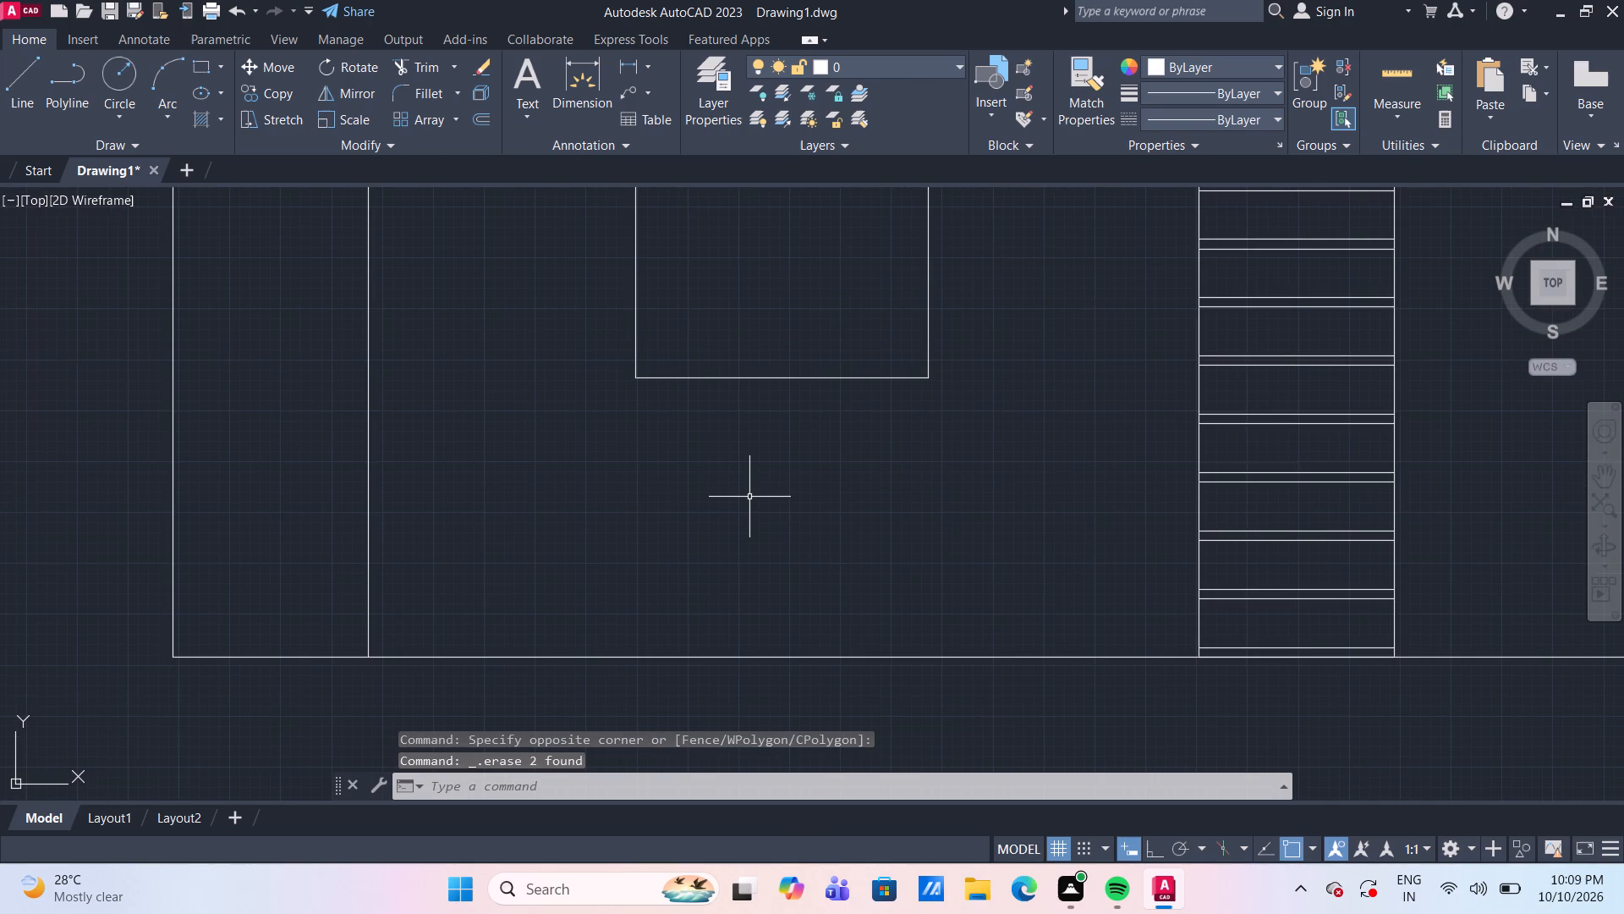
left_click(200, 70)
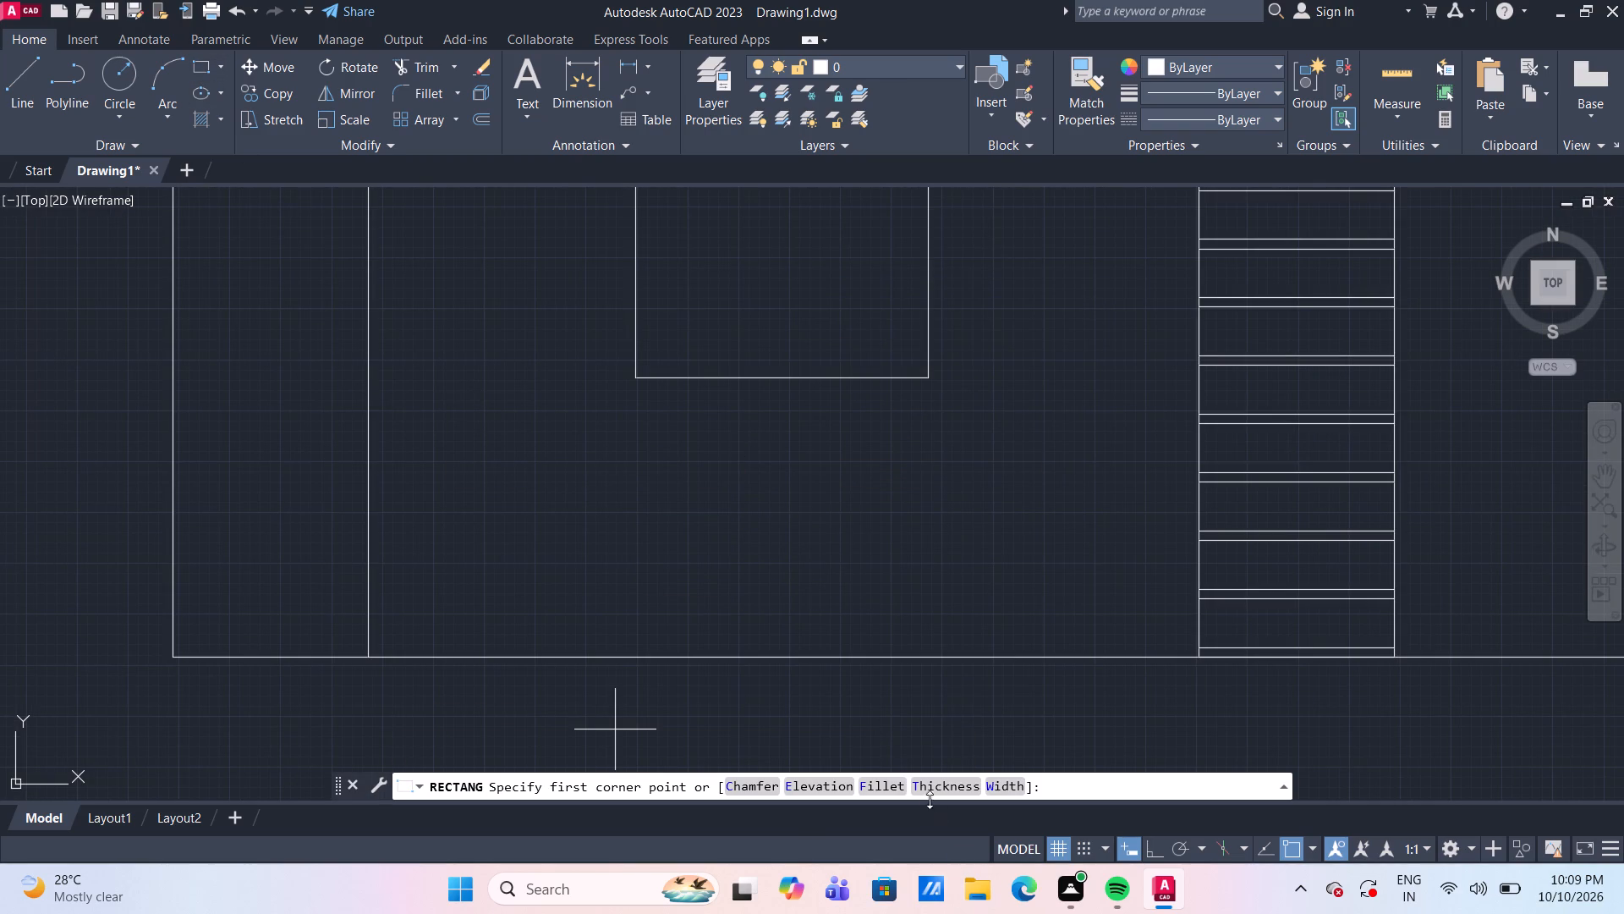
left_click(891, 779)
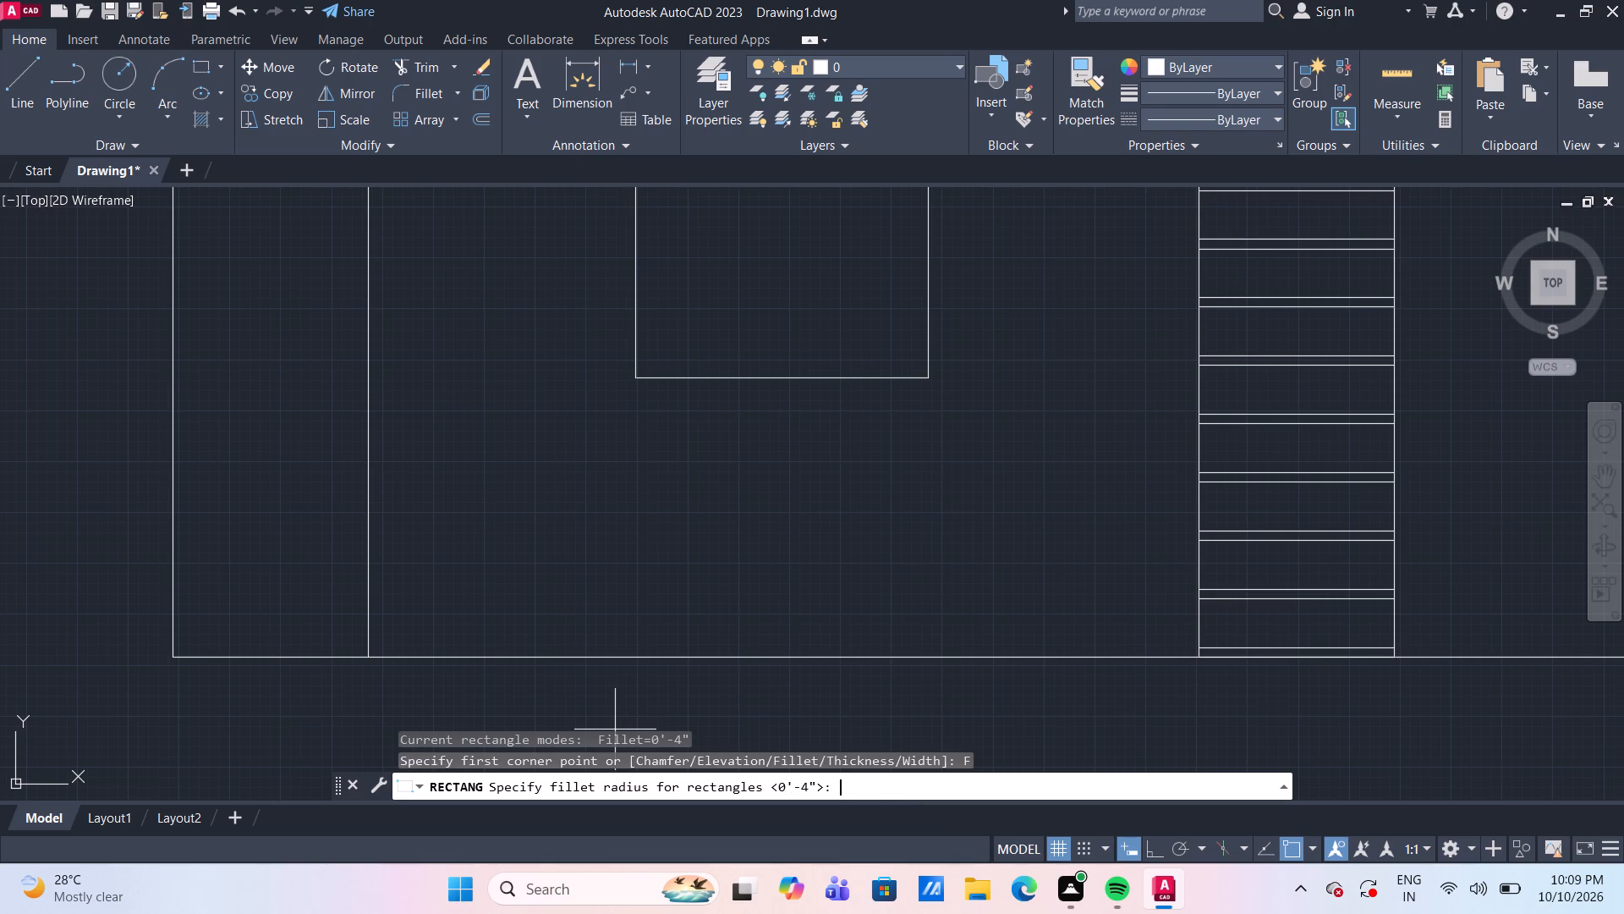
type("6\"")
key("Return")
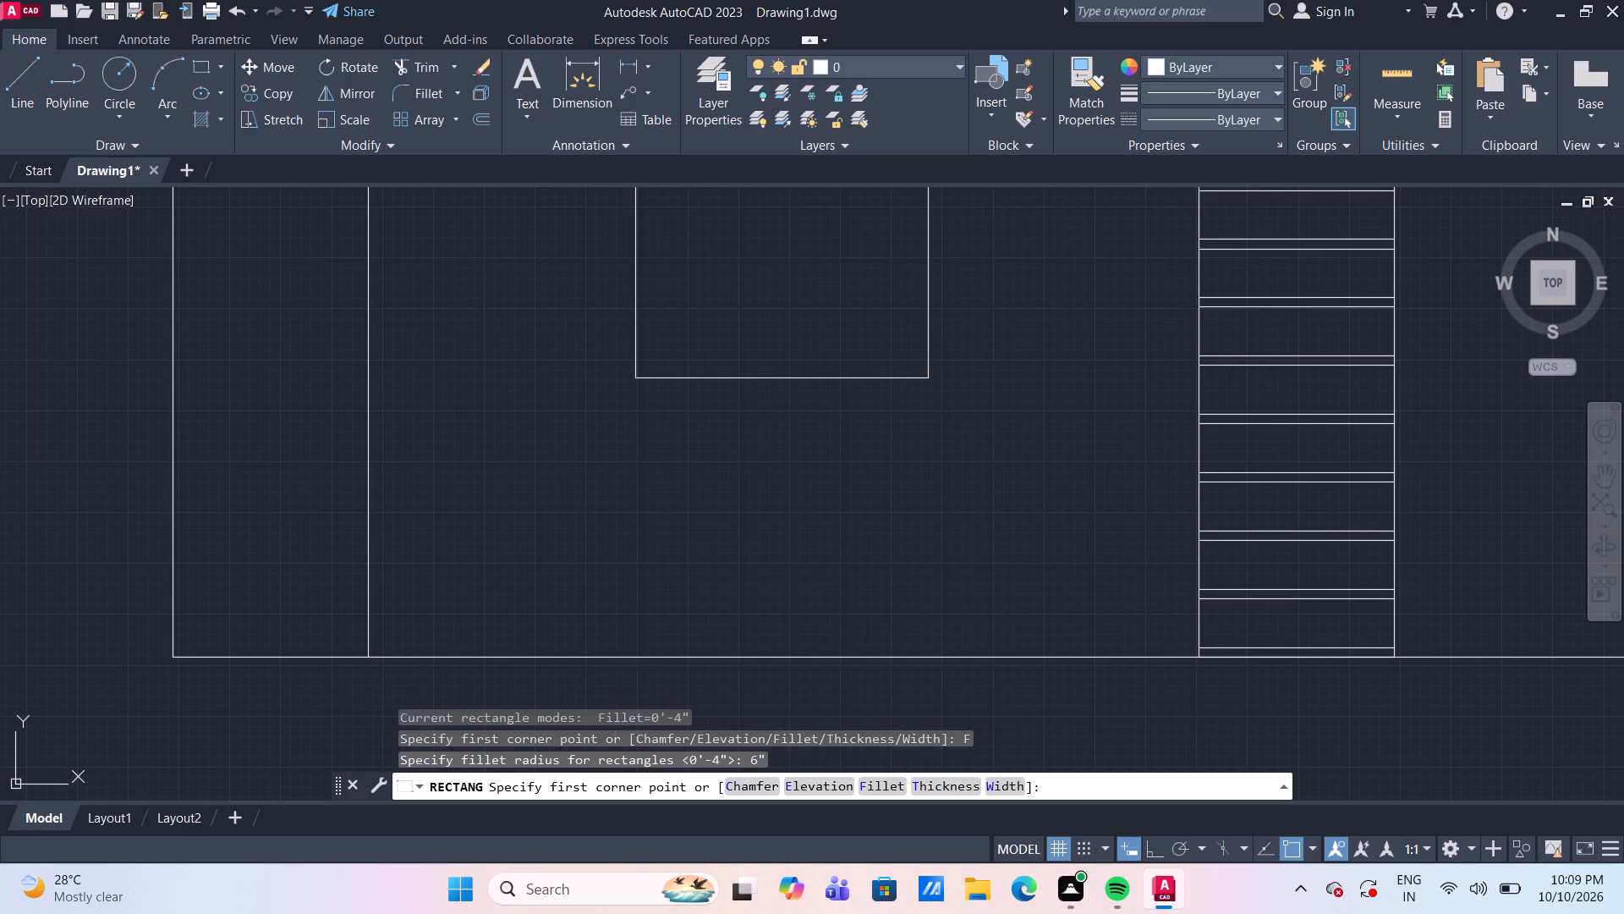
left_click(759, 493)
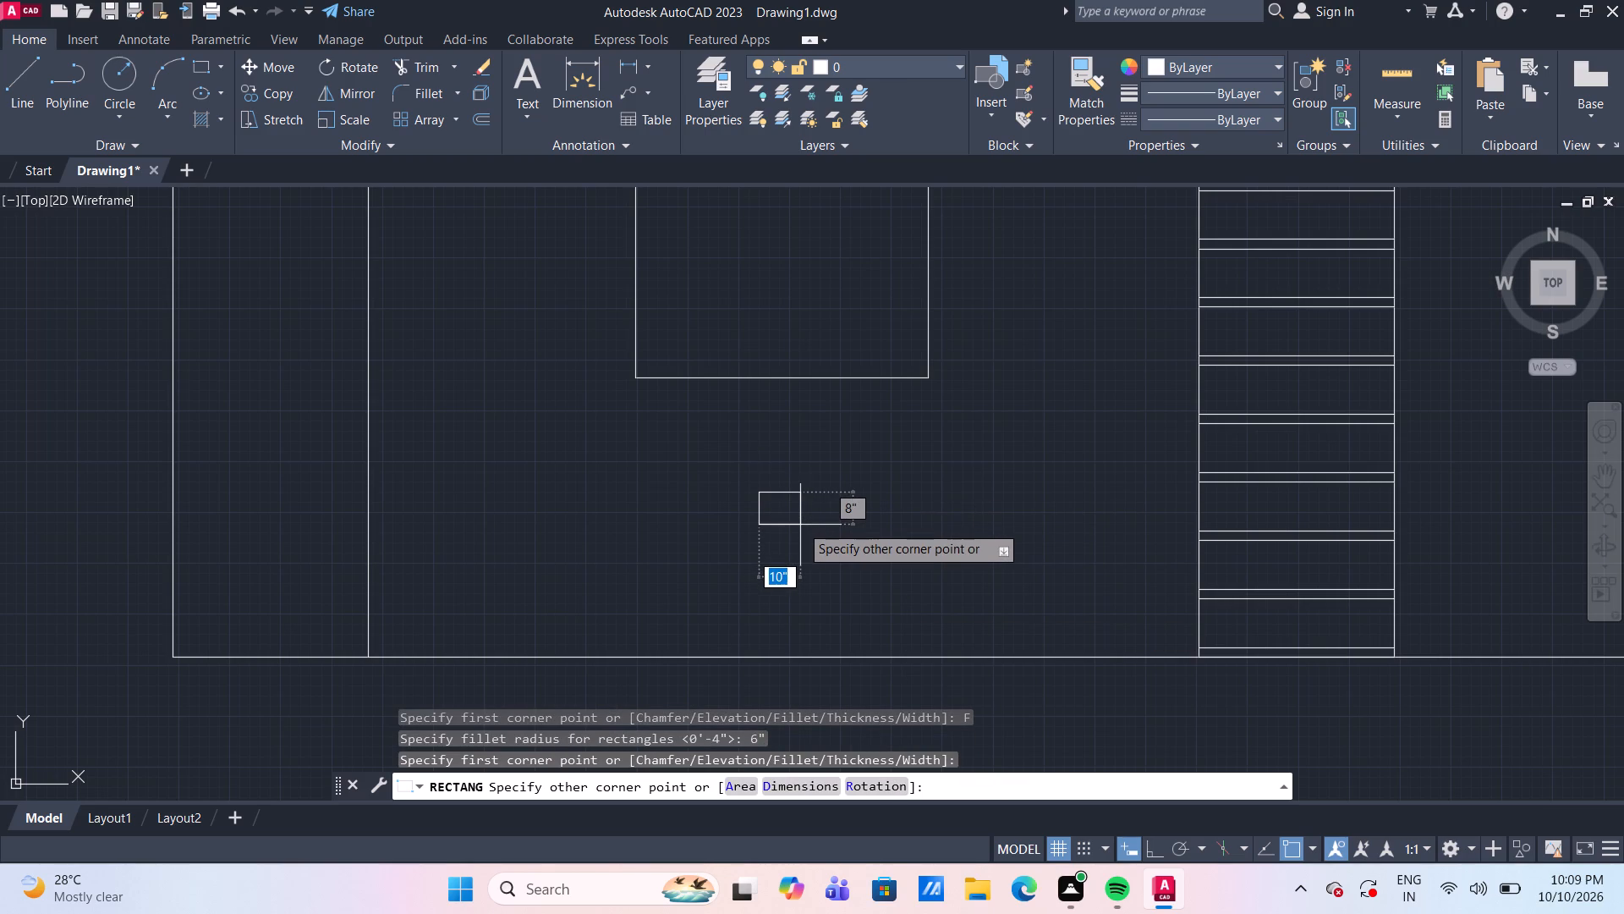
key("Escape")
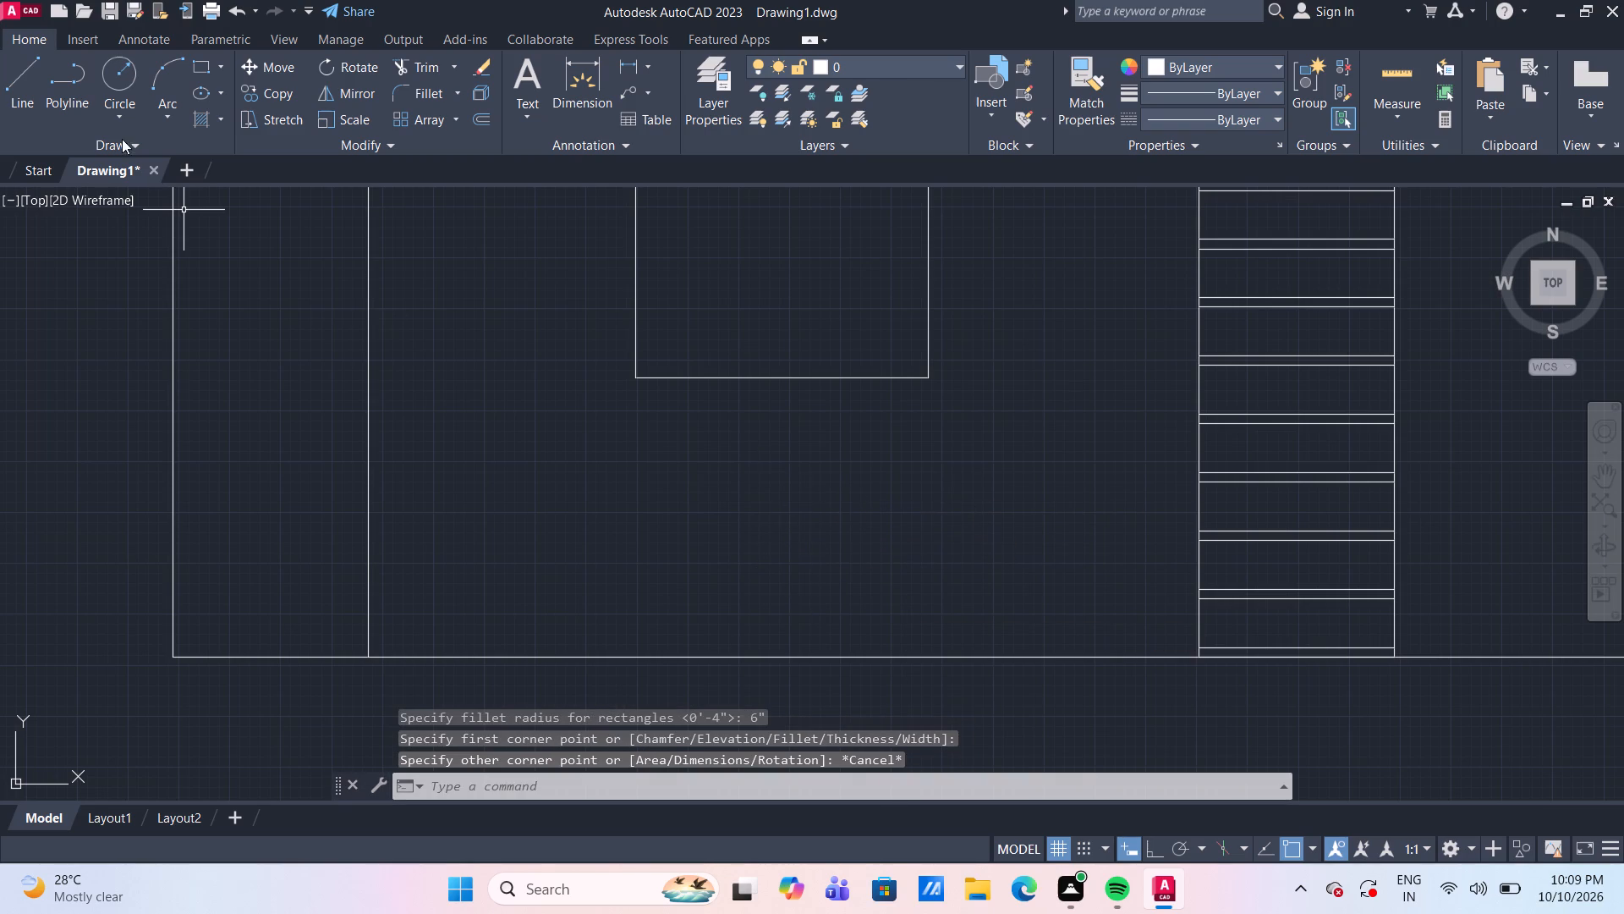
Draw a rounded rectangle about 2'-2" by 1'-3" with a 3" fillet radius below the lowest plain rectangle.
left_click(204, 63)
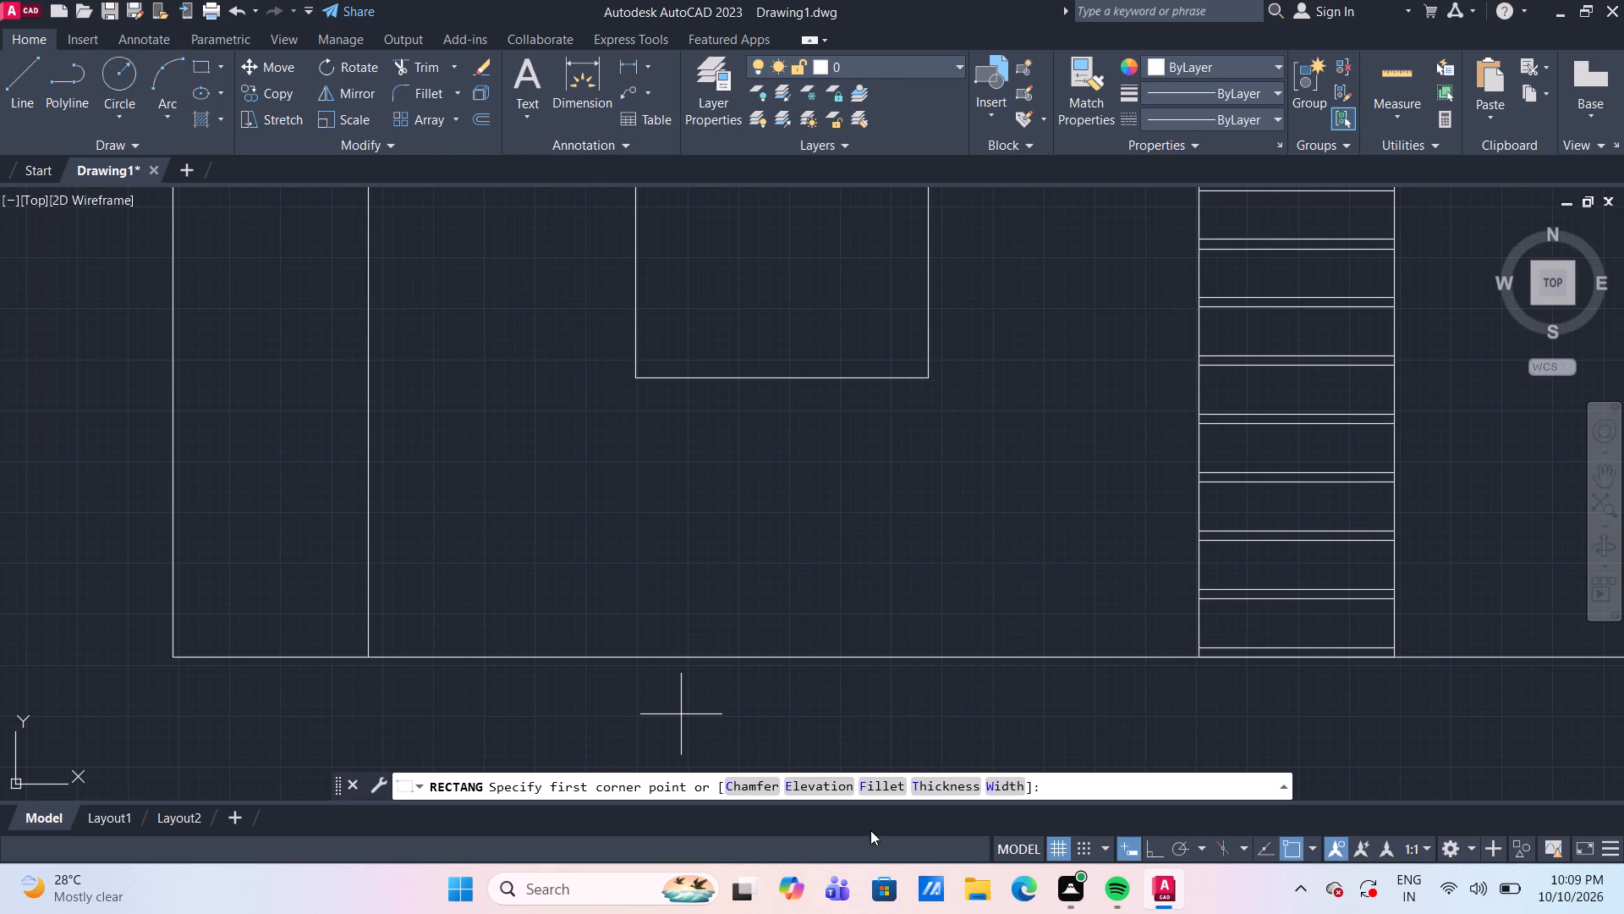
left_click(892, 794)
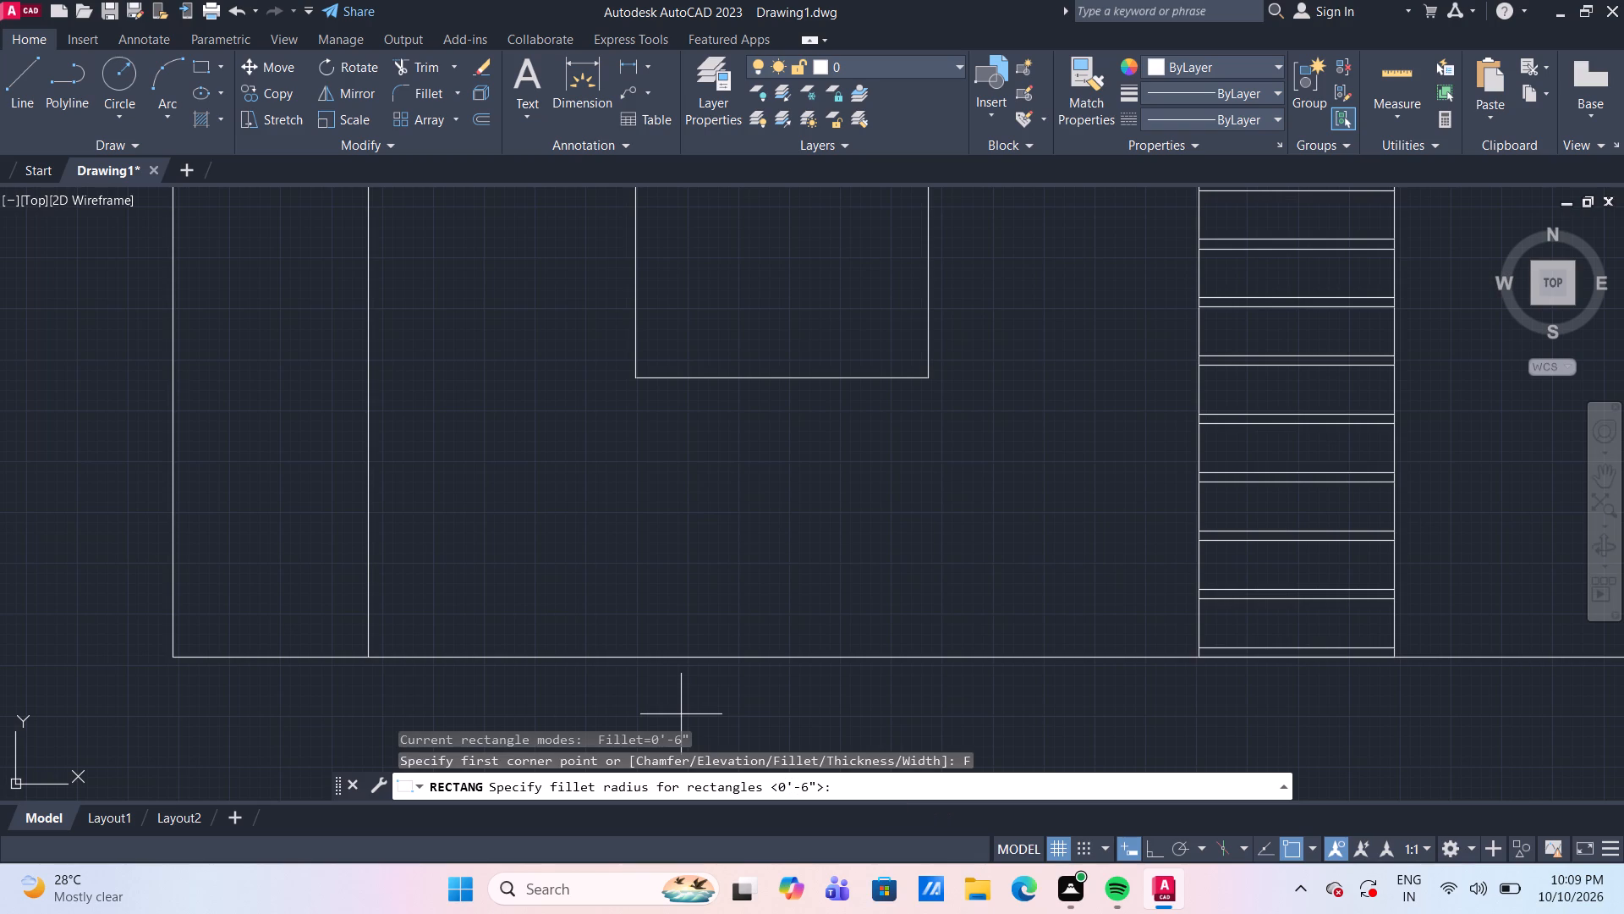
type("3\"")
key("Return")
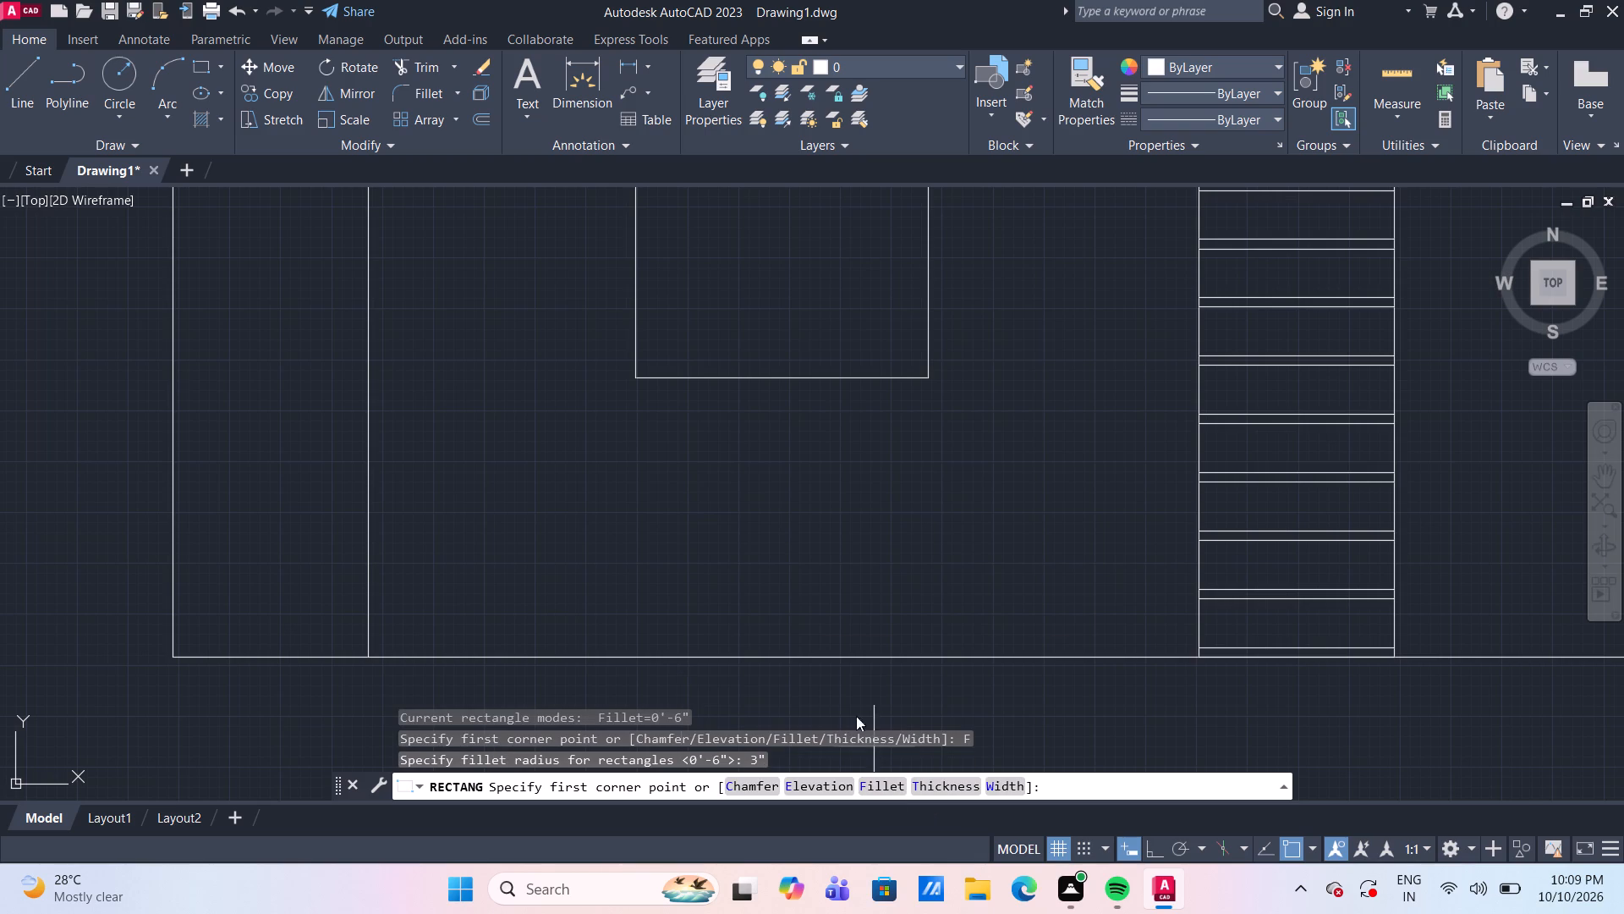
left_click(644, 477)
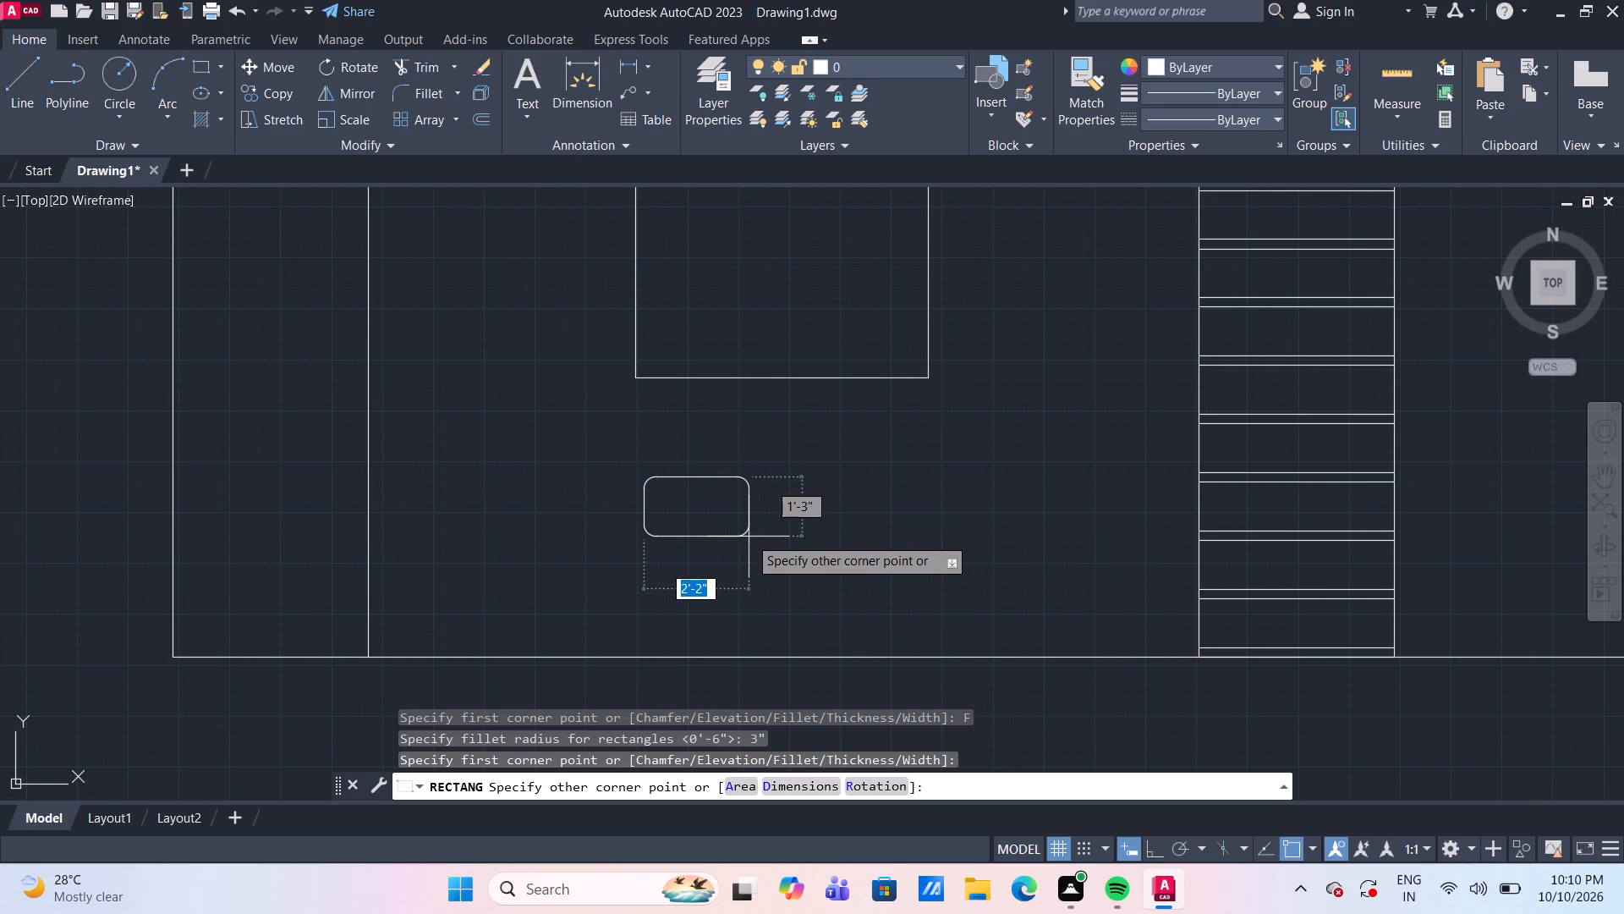
left_click(749, 537)
left_click_drag(763, 548, 744, 534)
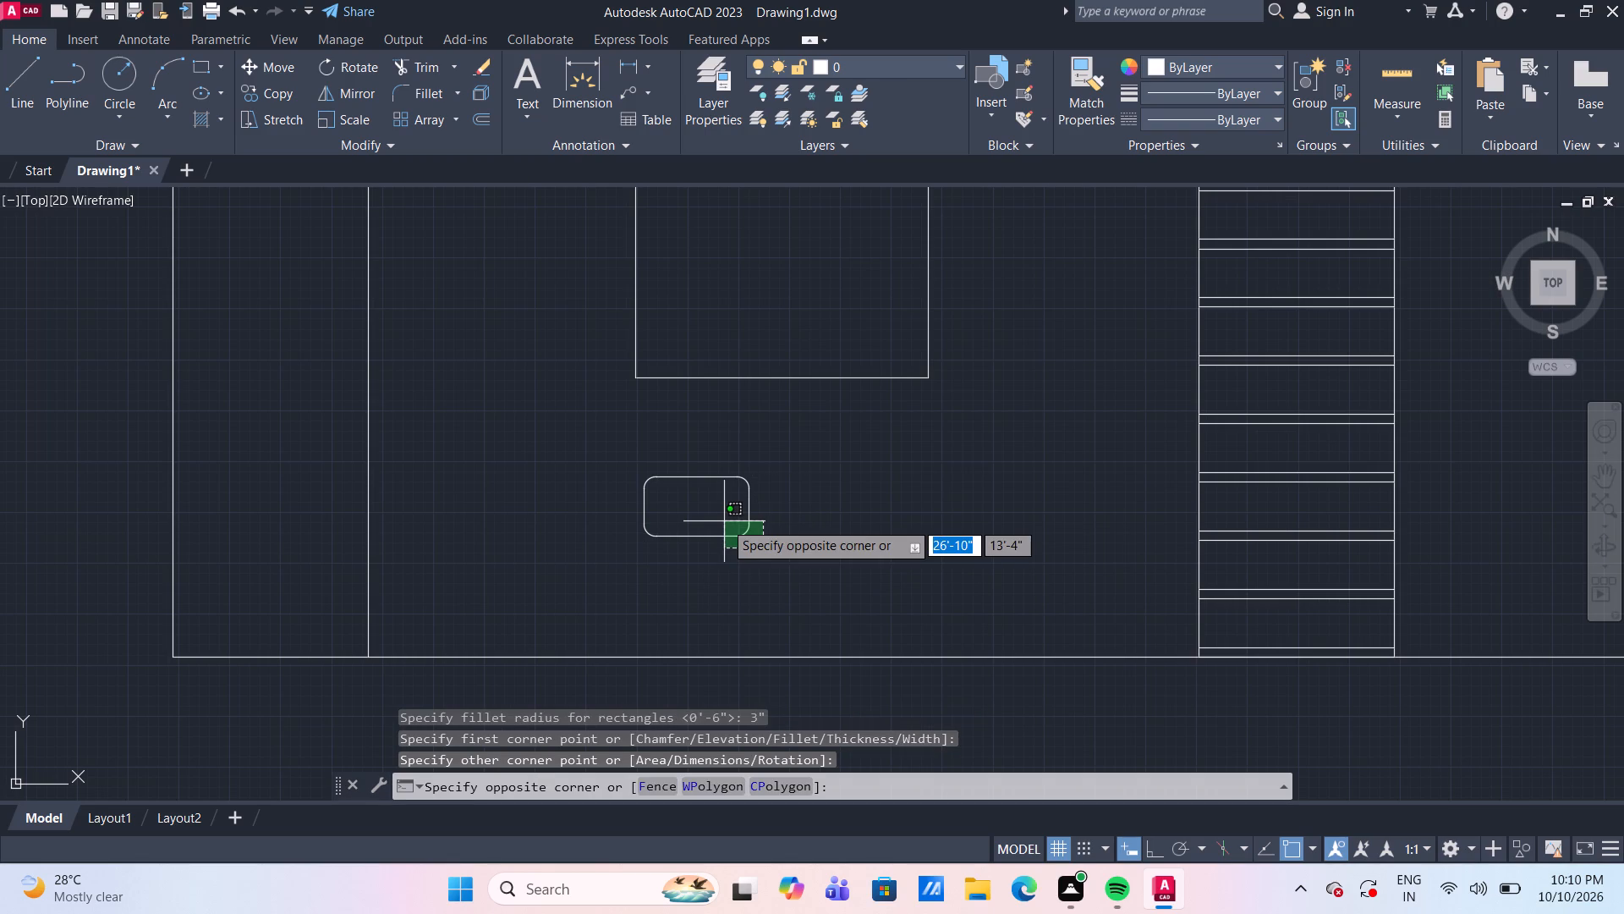
key("Escape")
Offset the new rounded rectangle 2" inward.
type("o")
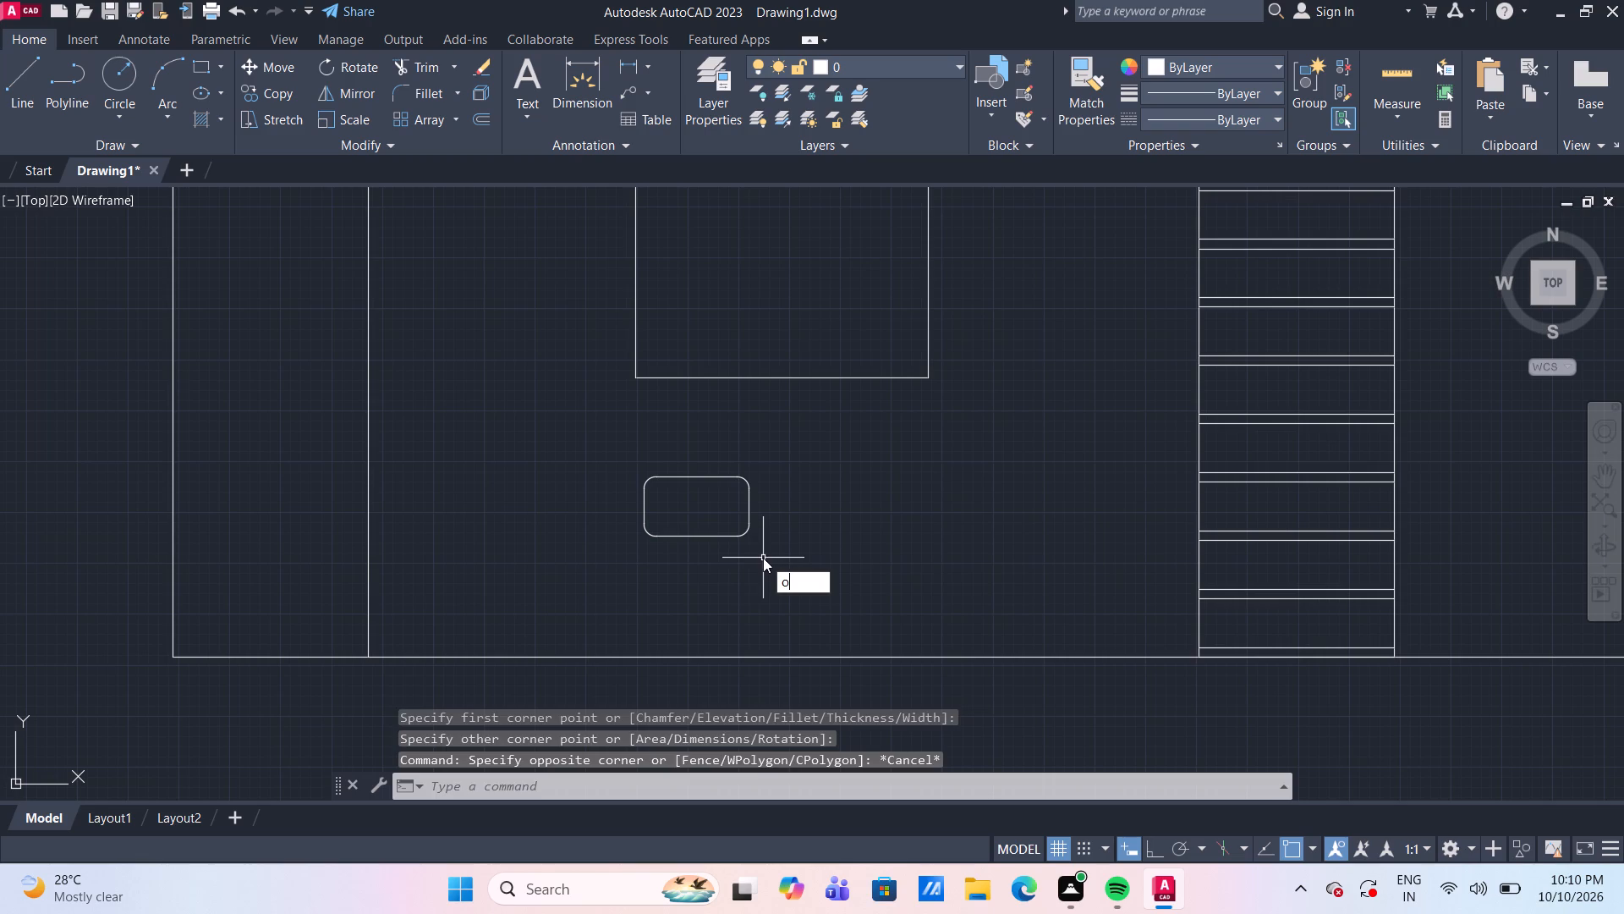
key("space")
key("space")
left_click(705, 534)
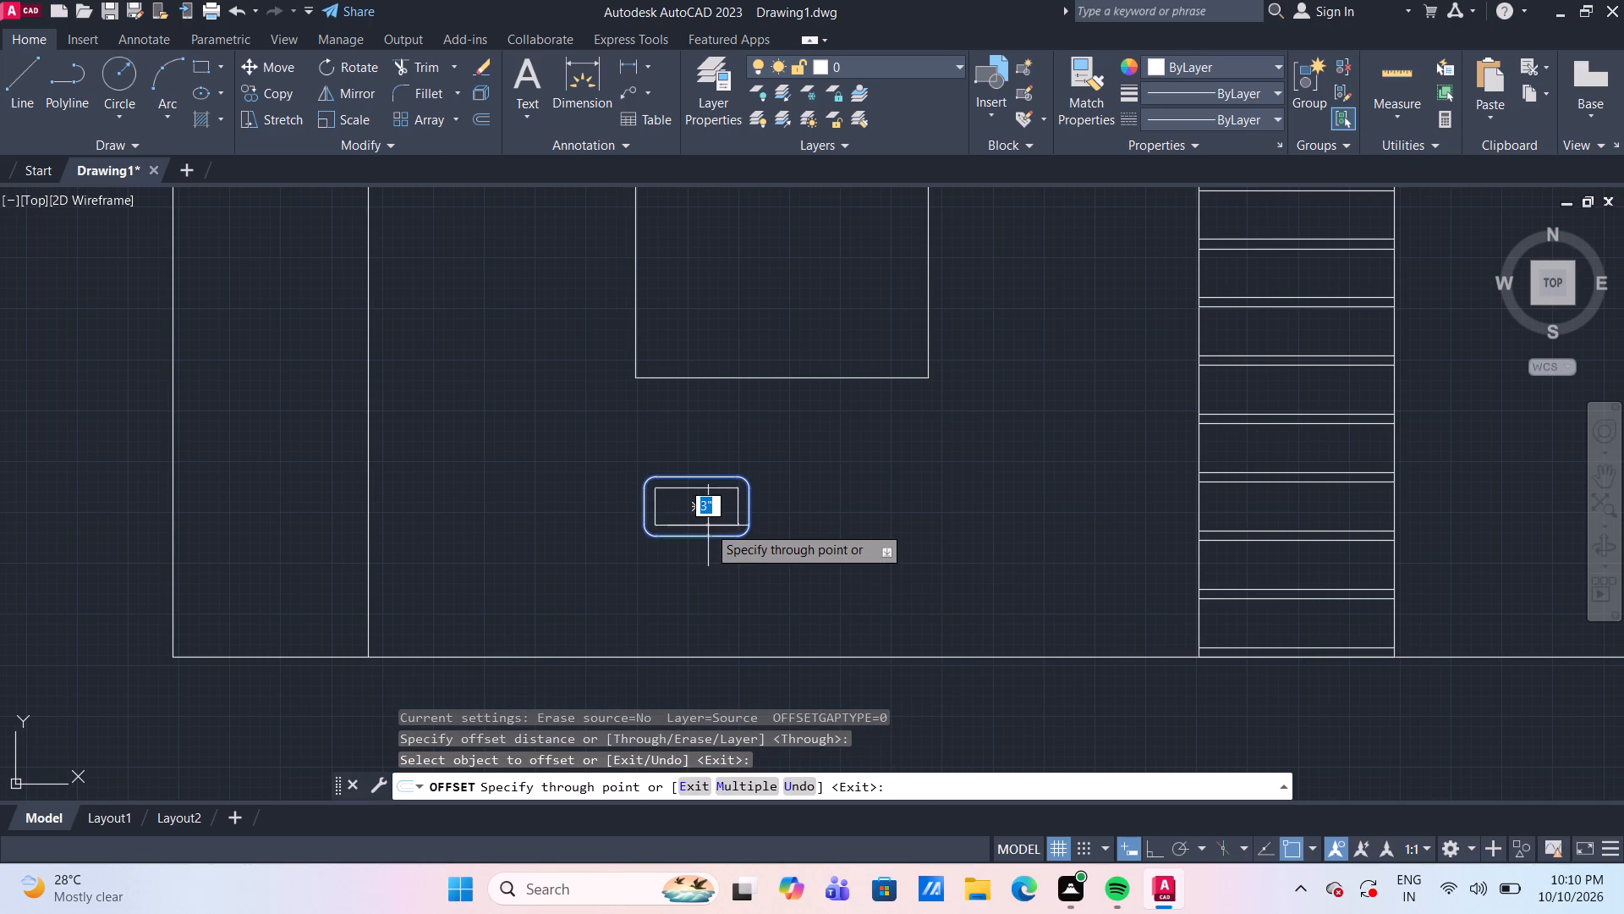
scroll(708, 526, "up", 2)
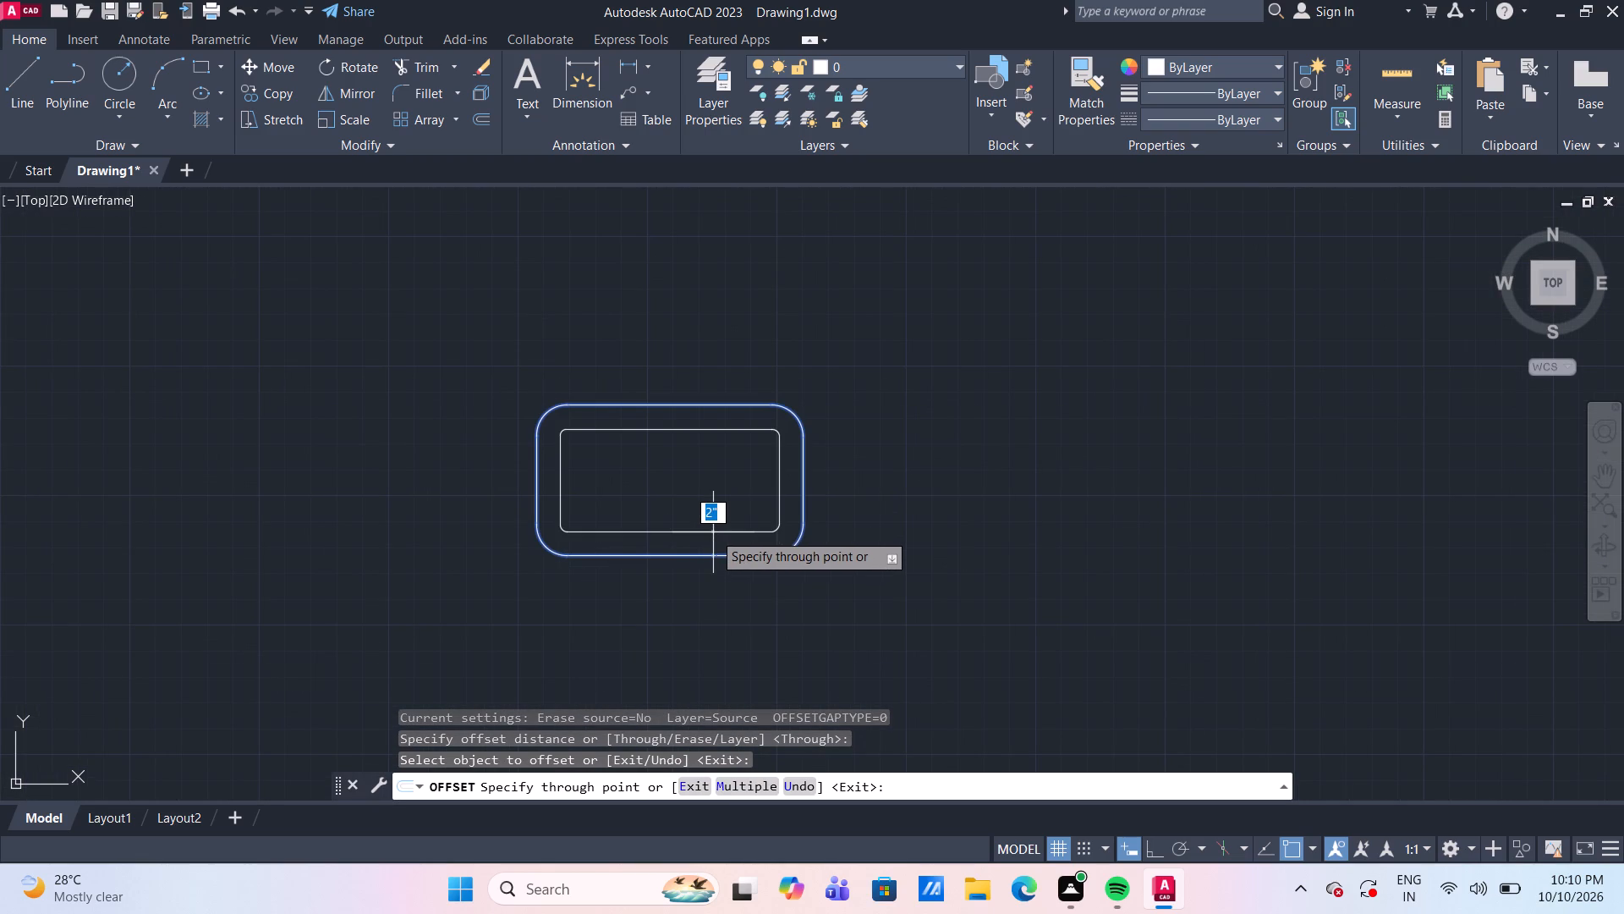
type("2\"")
key("Return")
left_click(895, 600)
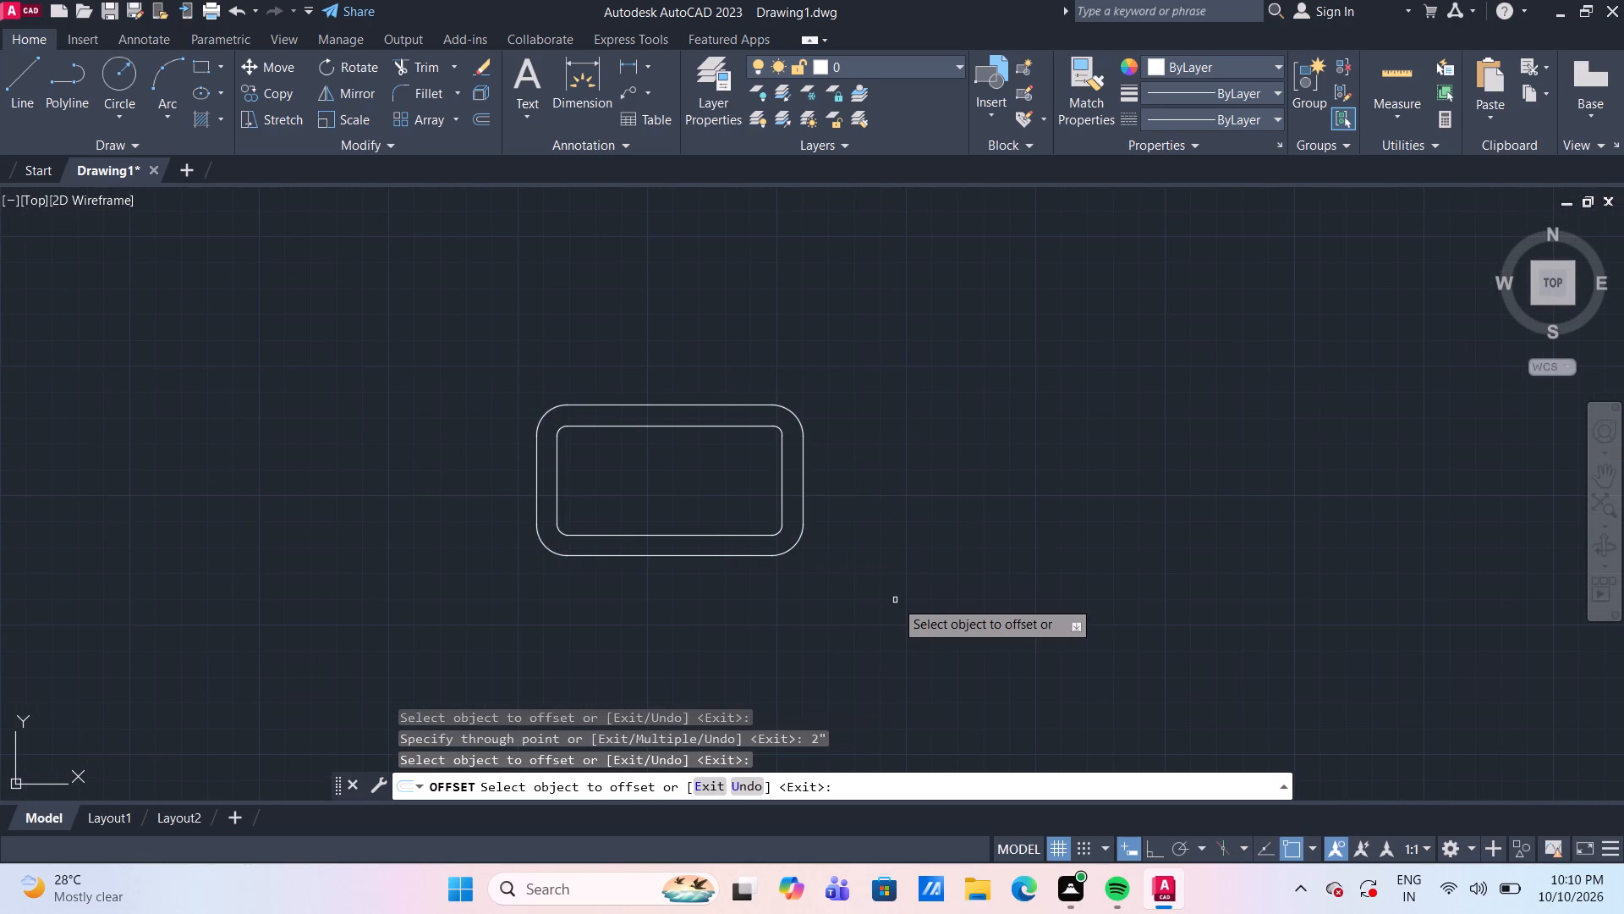
key("Escape")
Copy the double-lined rounded rectangle twice horizontally to its right, the first copy about 3'-0" away, with Ortho on.
left_click_drag(891, 601, 874, 595)
left_click(722, 507)
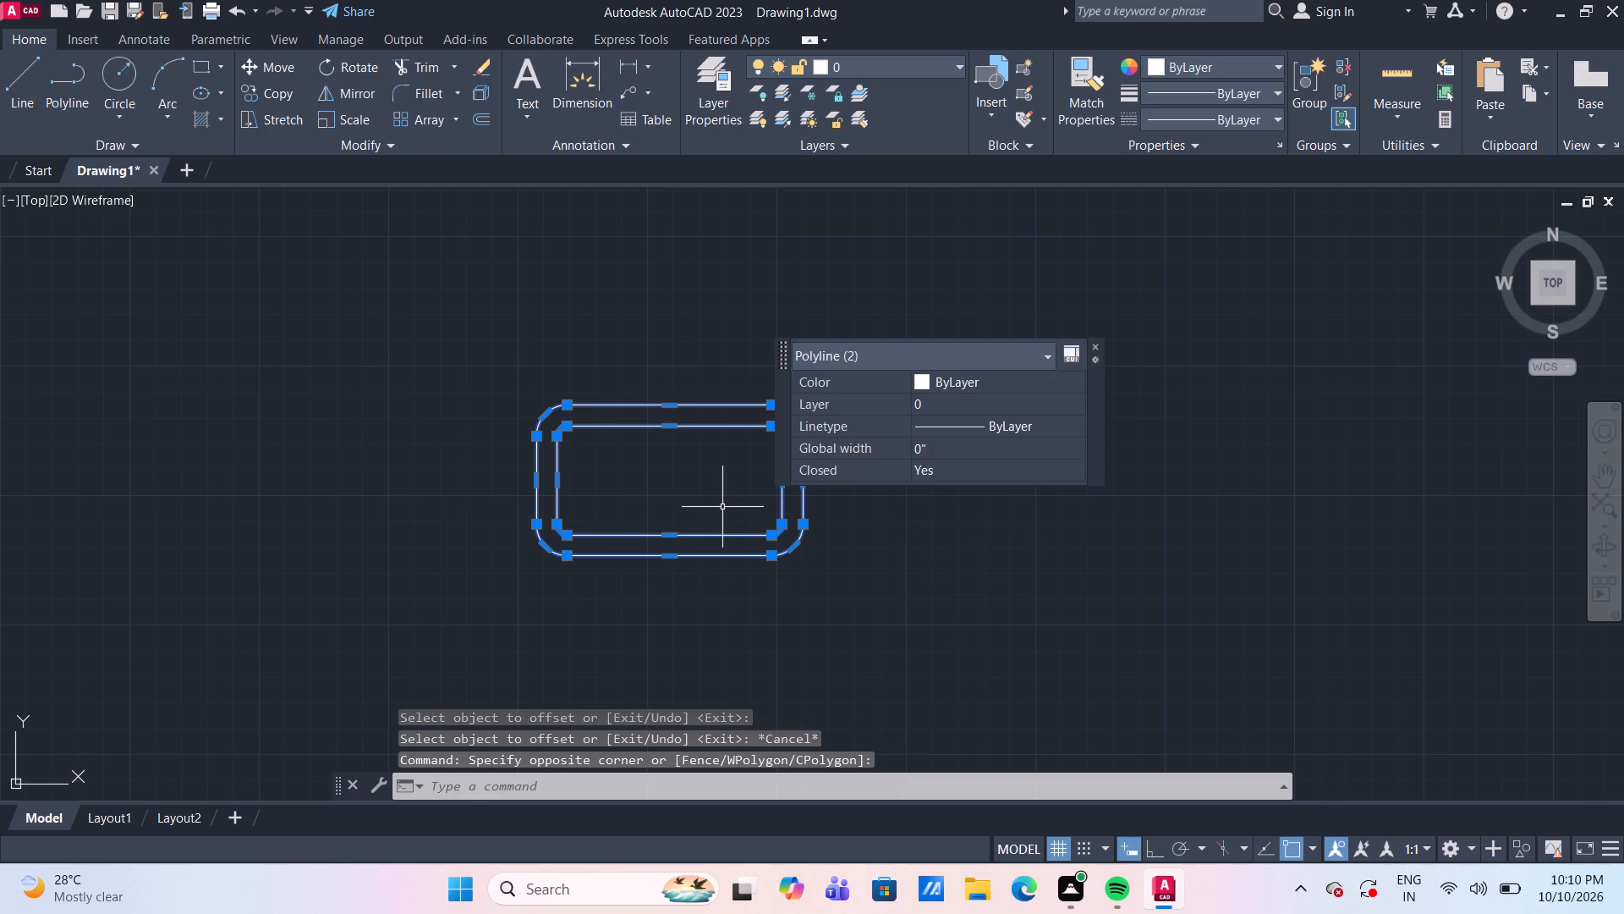
type("co")
key("space")
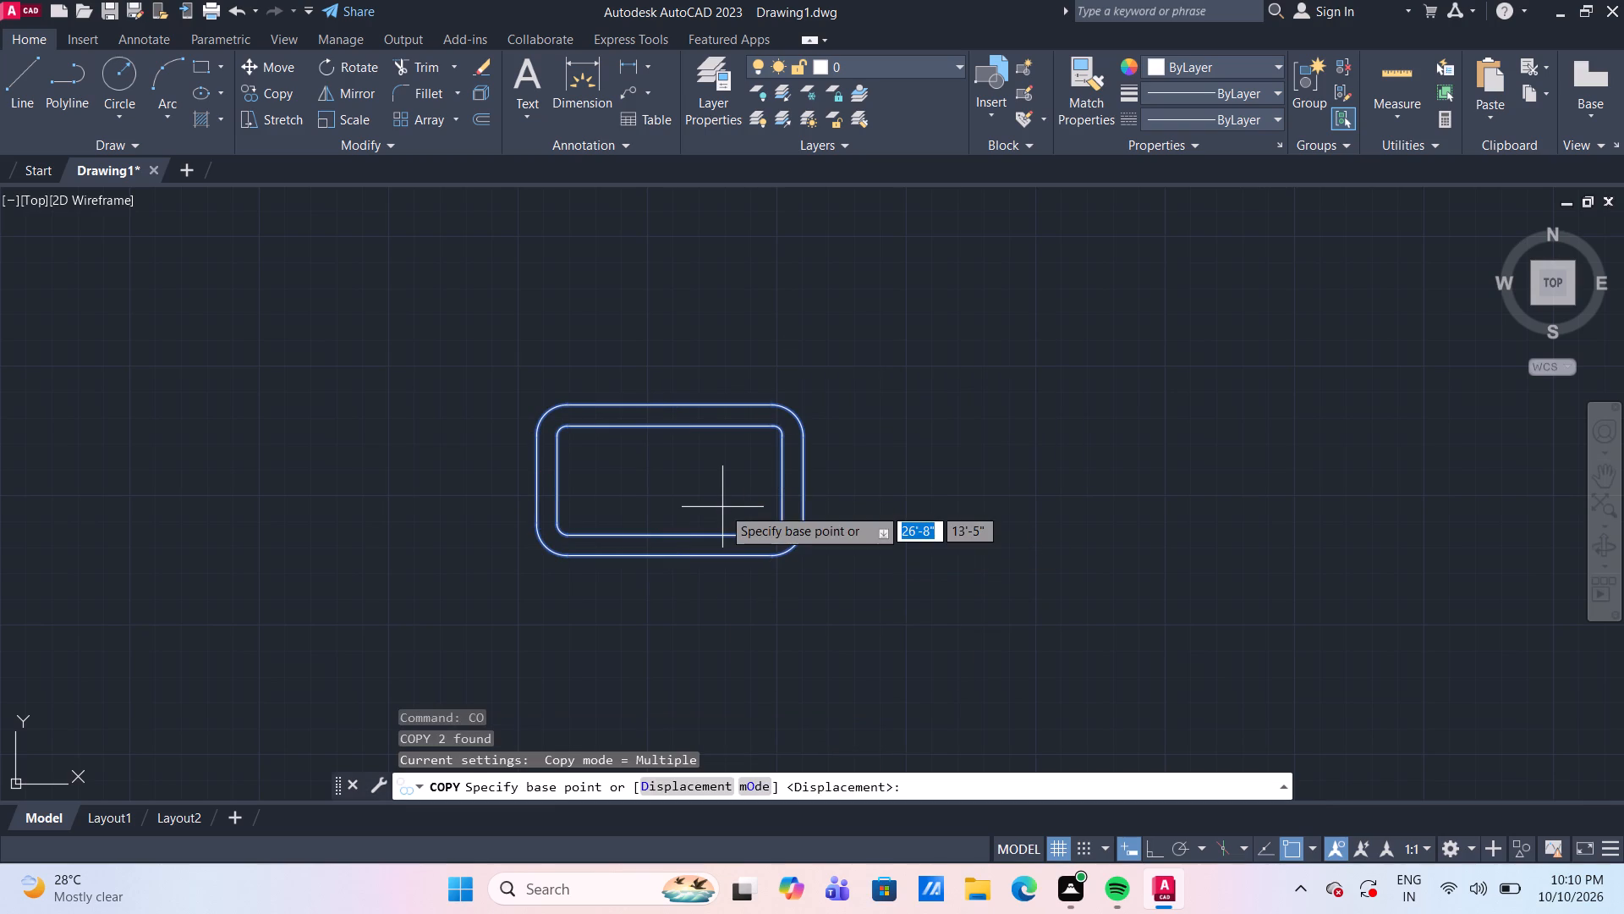
left_click(722, 507)
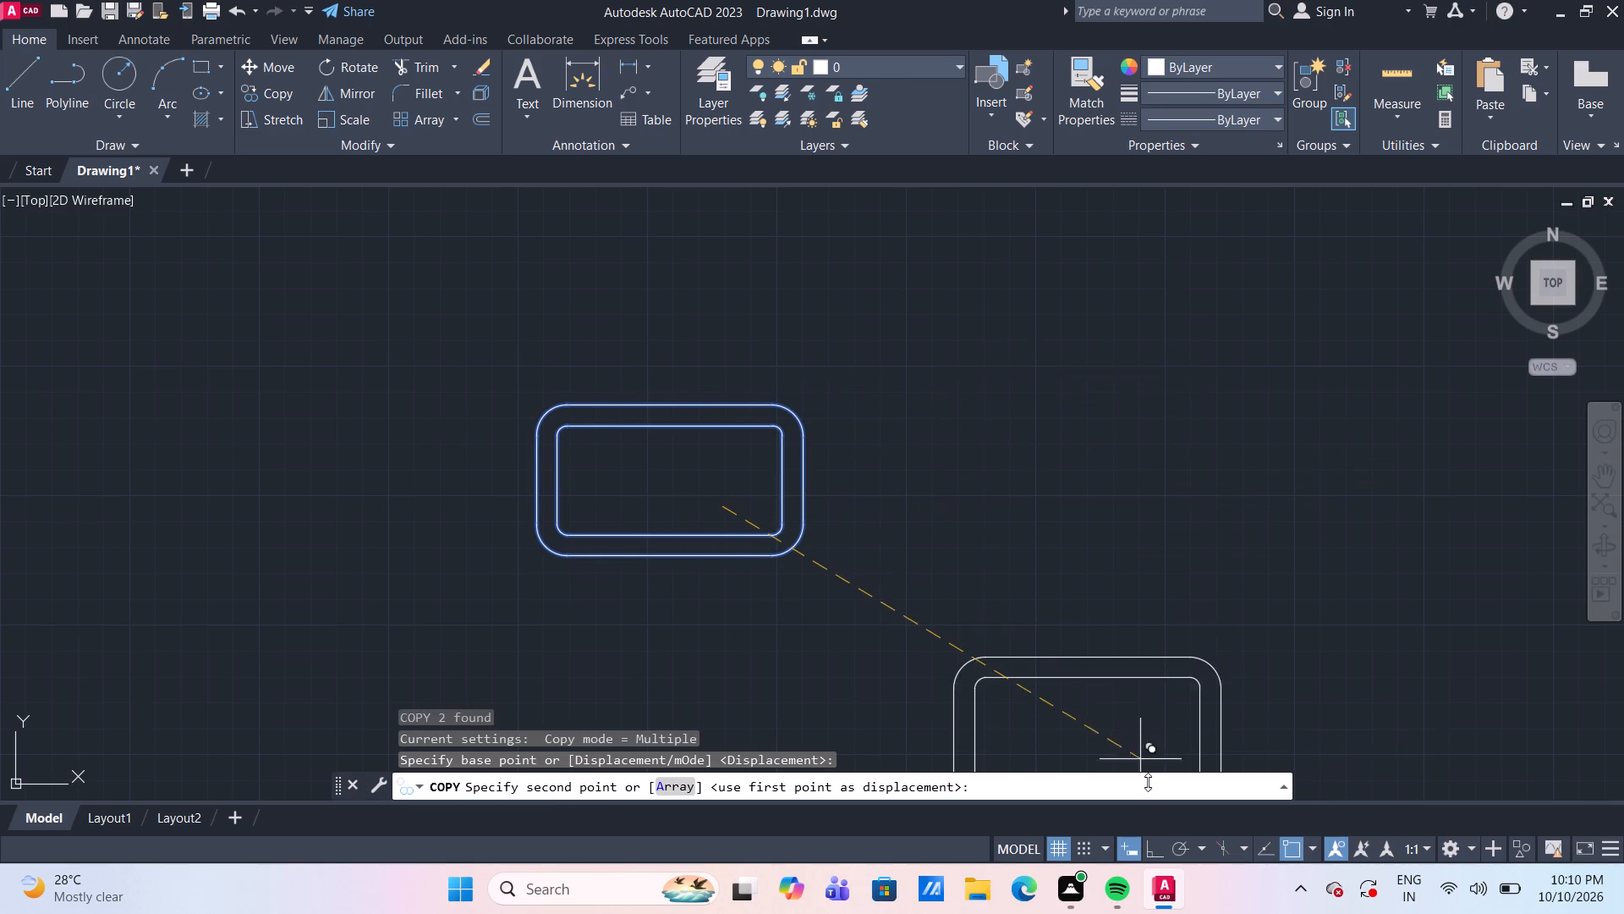
left_click(1154, 856)
scroll(1133, 716, "down", 2)
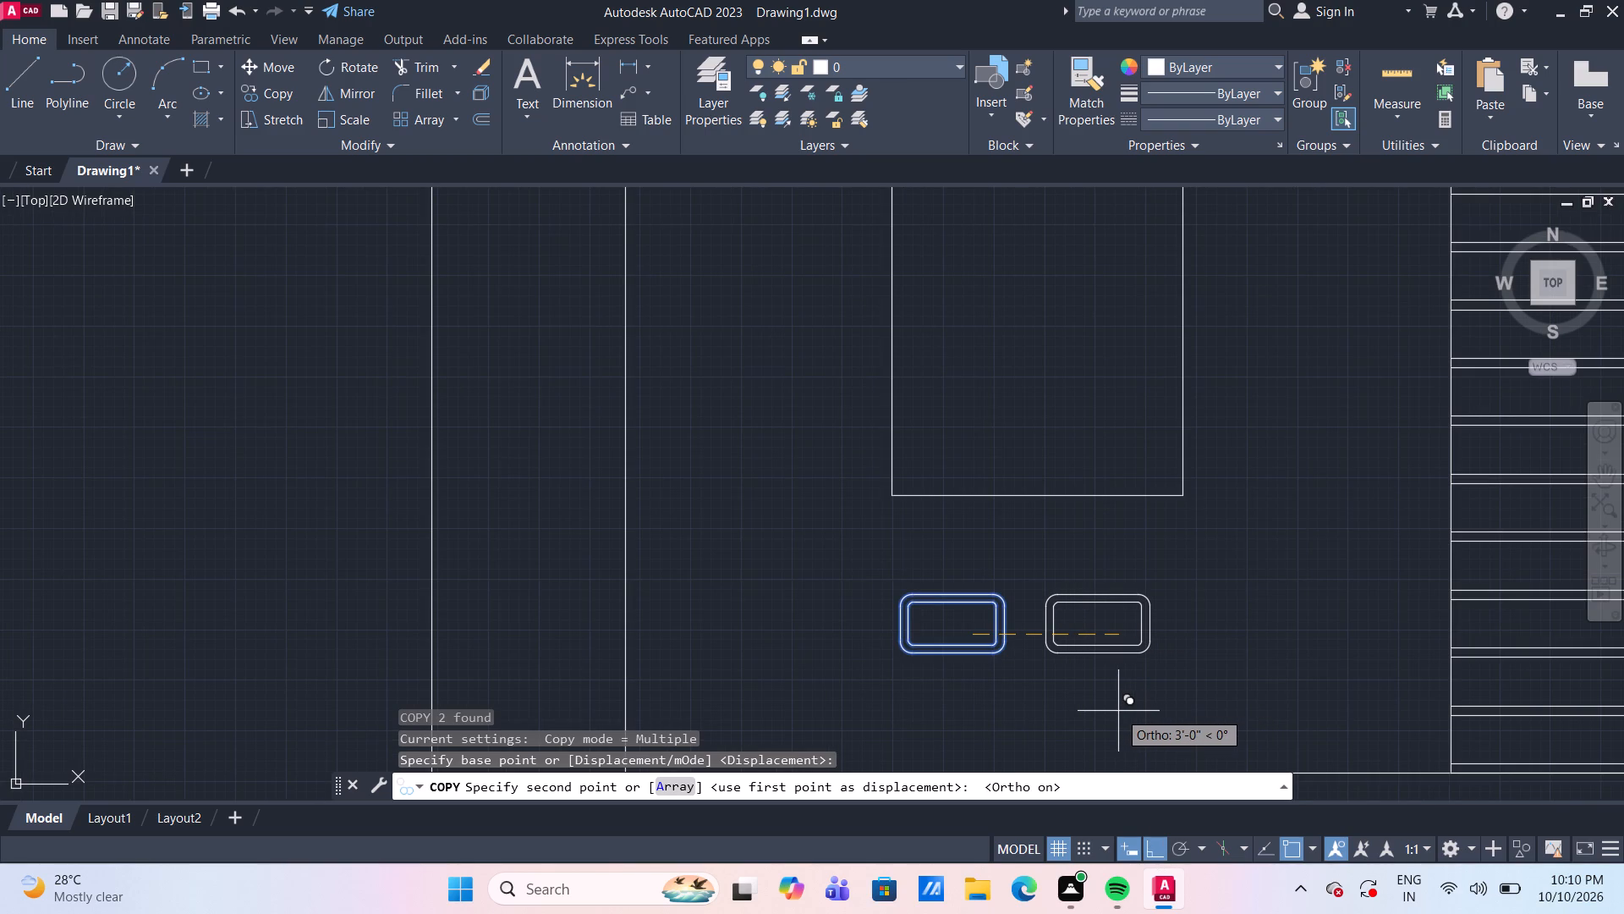
left_click(1118, 711)
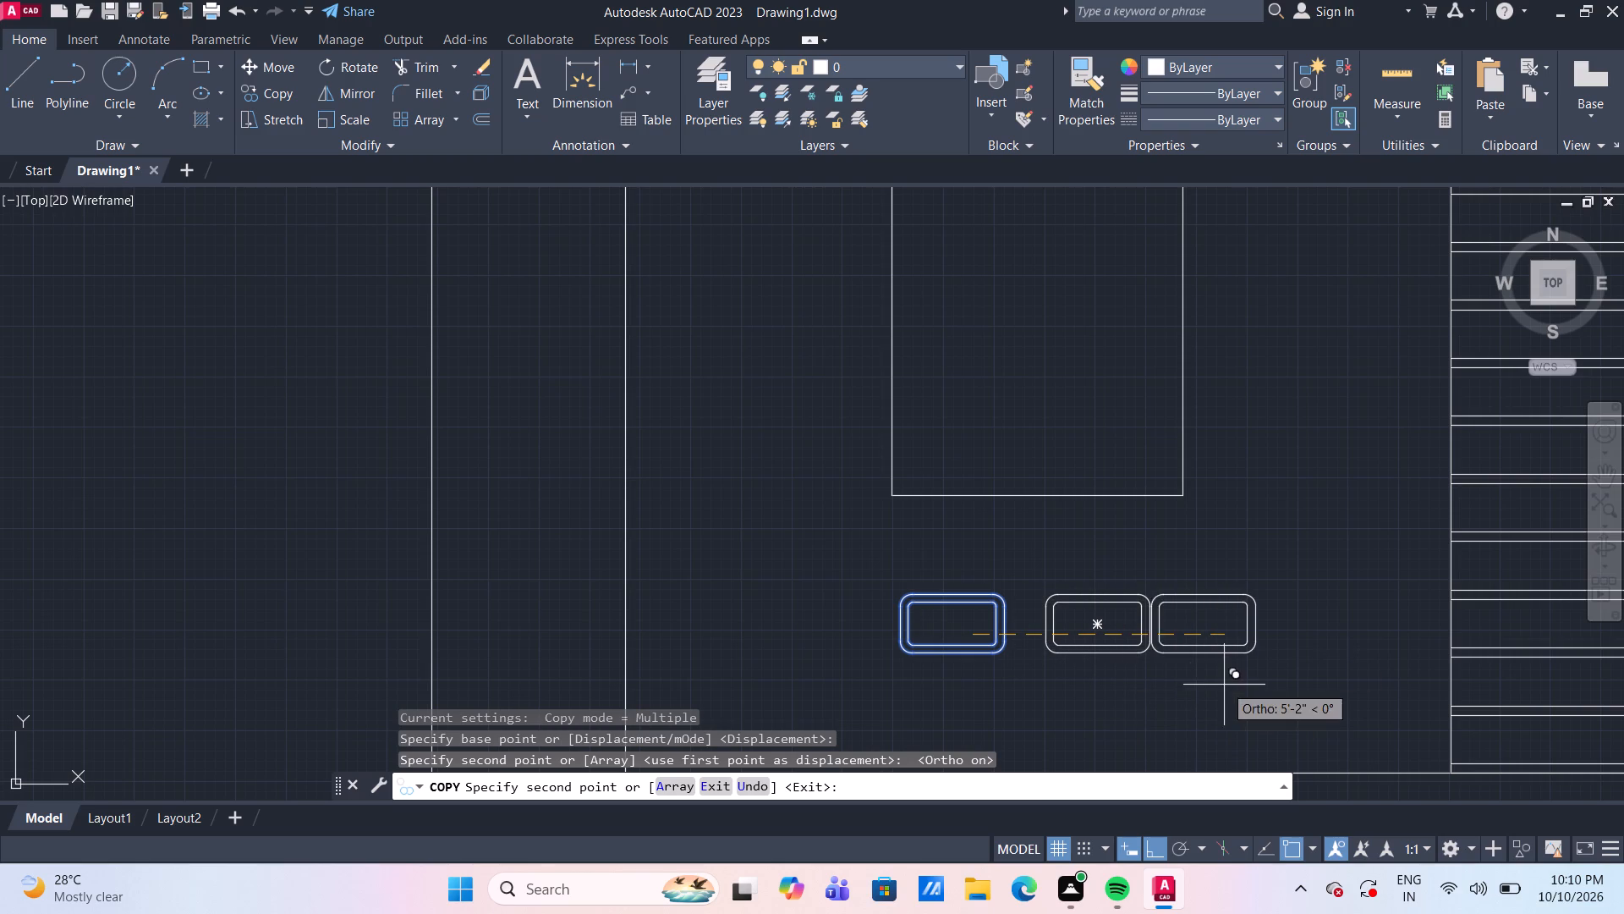
left_click(1290, 687)
key("Escape")
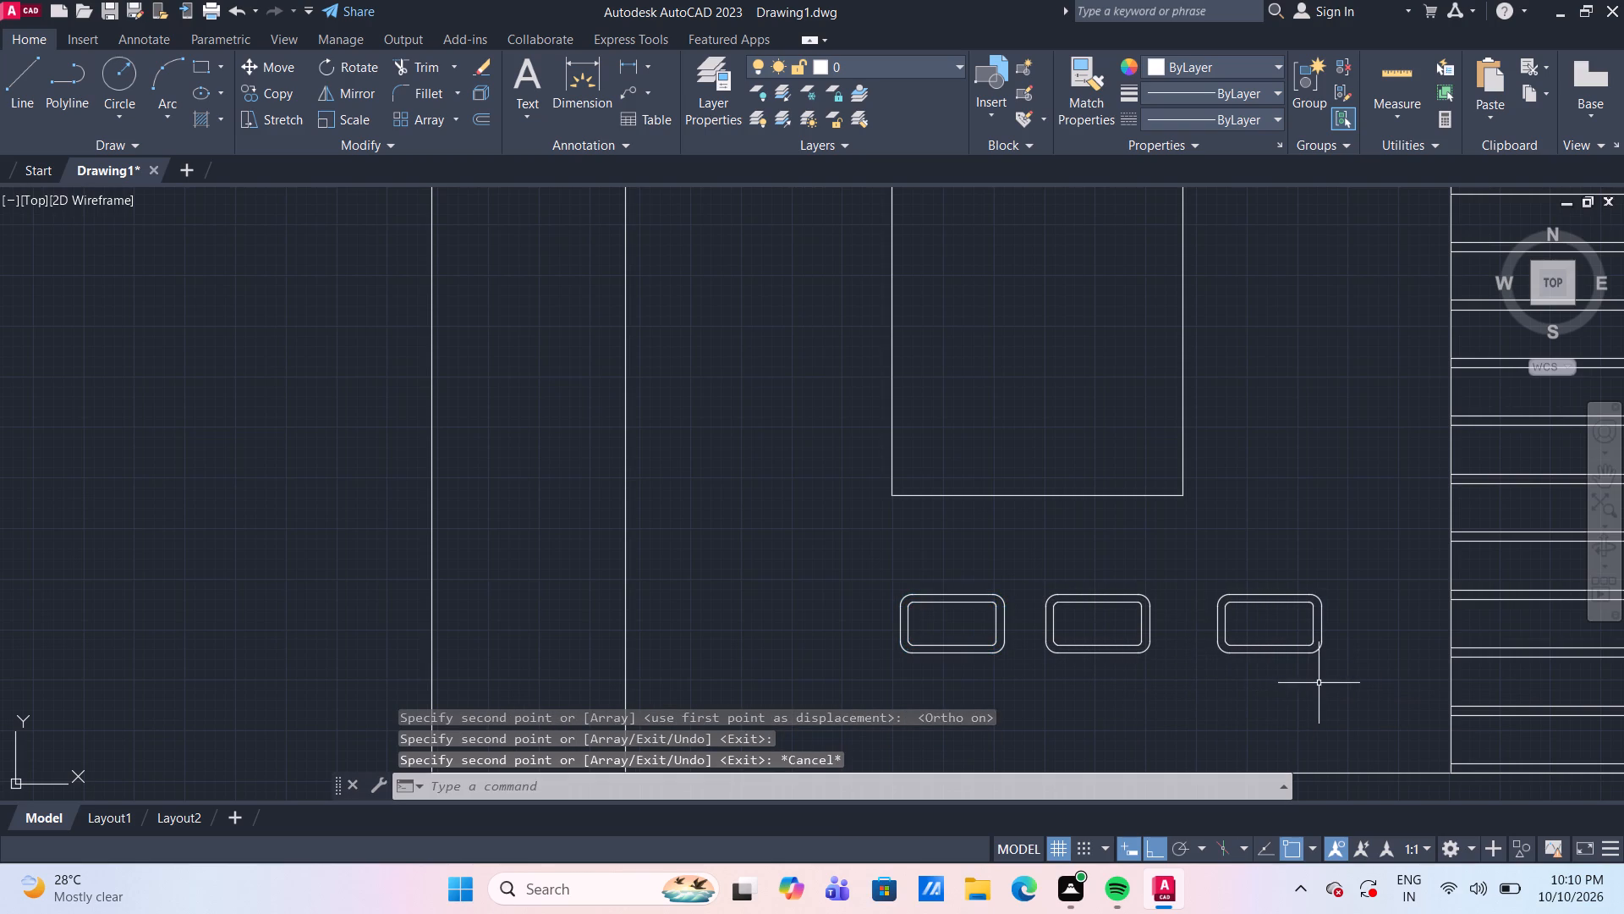
Move the rightmost double-lined rounded rectangle about 5'-0" at 174° so it overlaps the inner ends of the other two, with Ortho off.
left_click_drag(1319, 684, 1305, 671)
left_click(1259, 593)
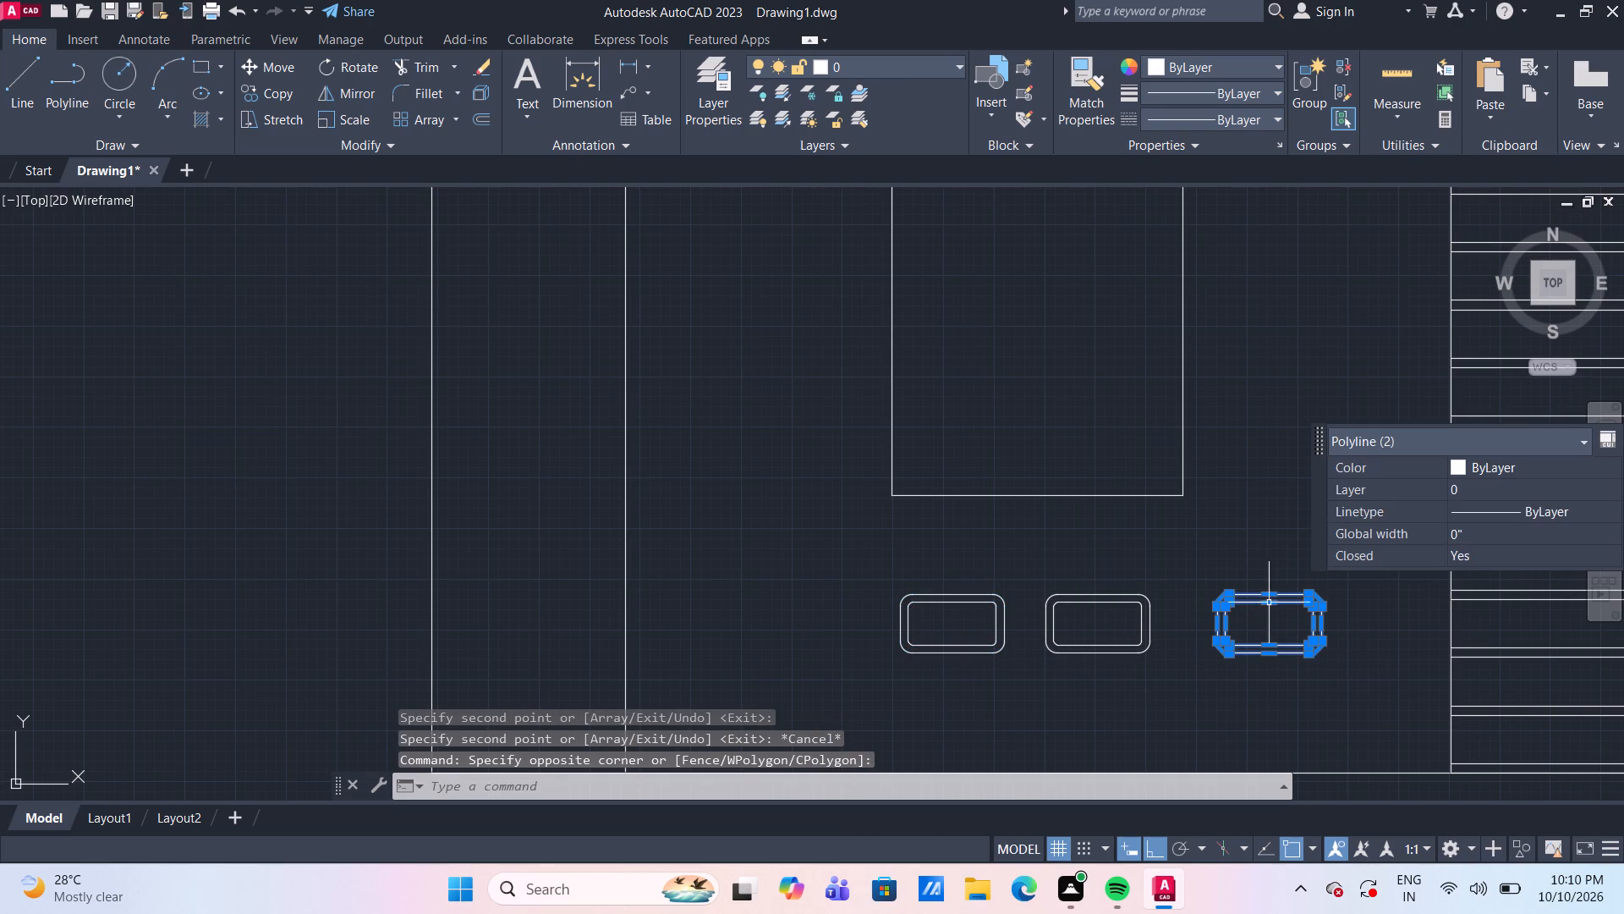
type("m")
key("space")
left_click(1152, 848)
left_click(1265, 629)
scroll(996, 589, "up", 2)
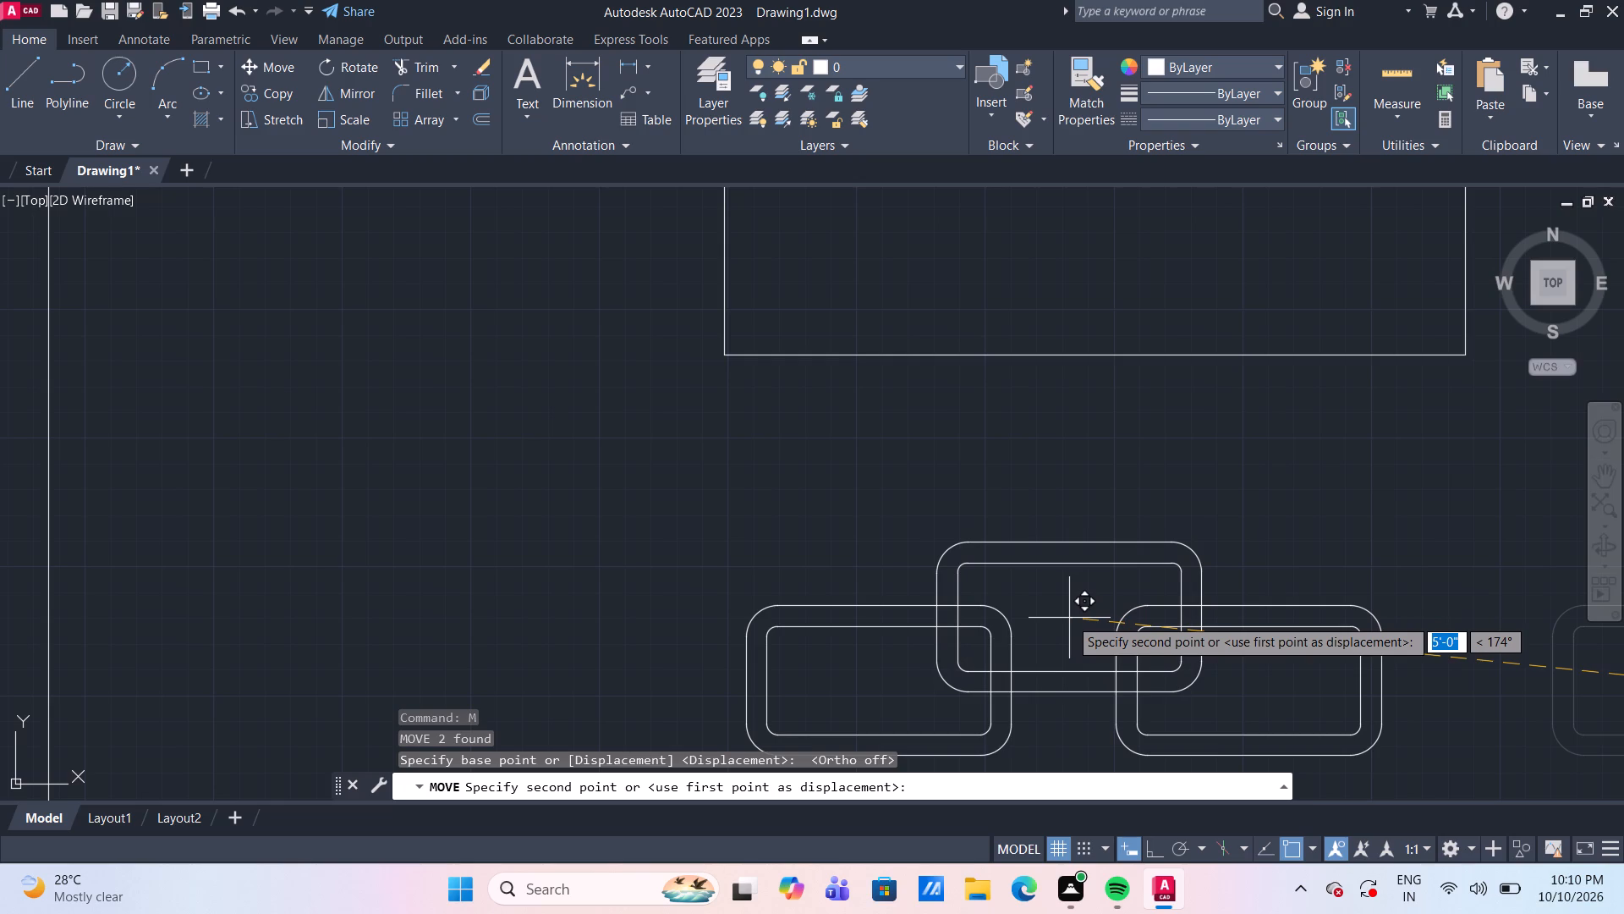
left_click(1069, 618)
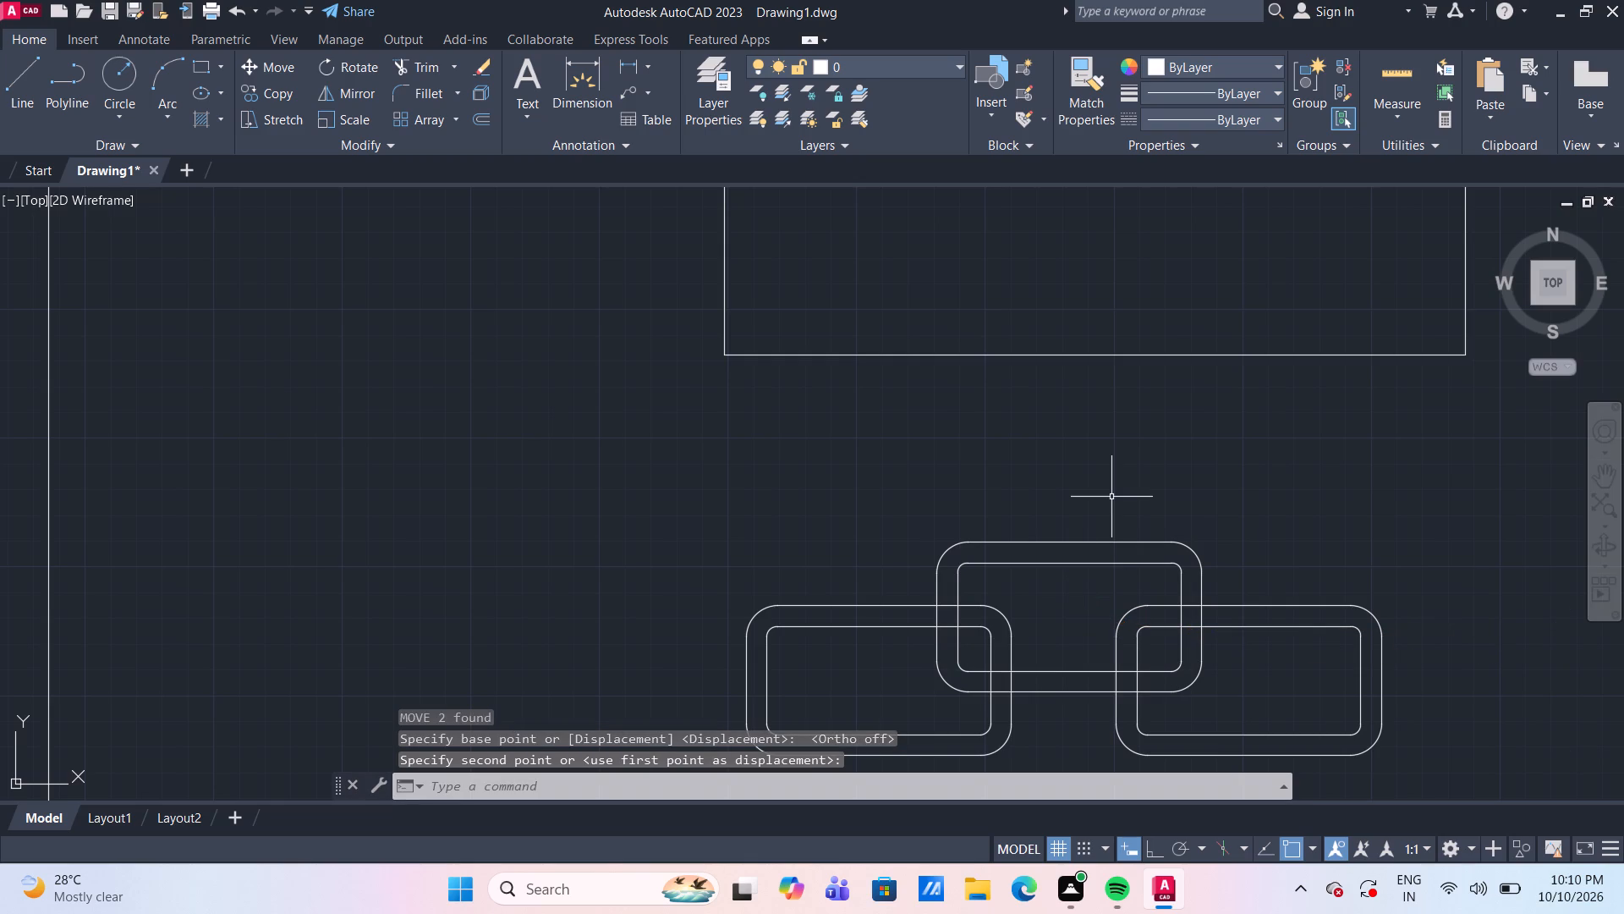
Draw a vertical line from the lowest plain rectangle's bottom-right corner down to the plan's bottom edge, with Ortho on.
scroll(1112, 482, "down", 3)
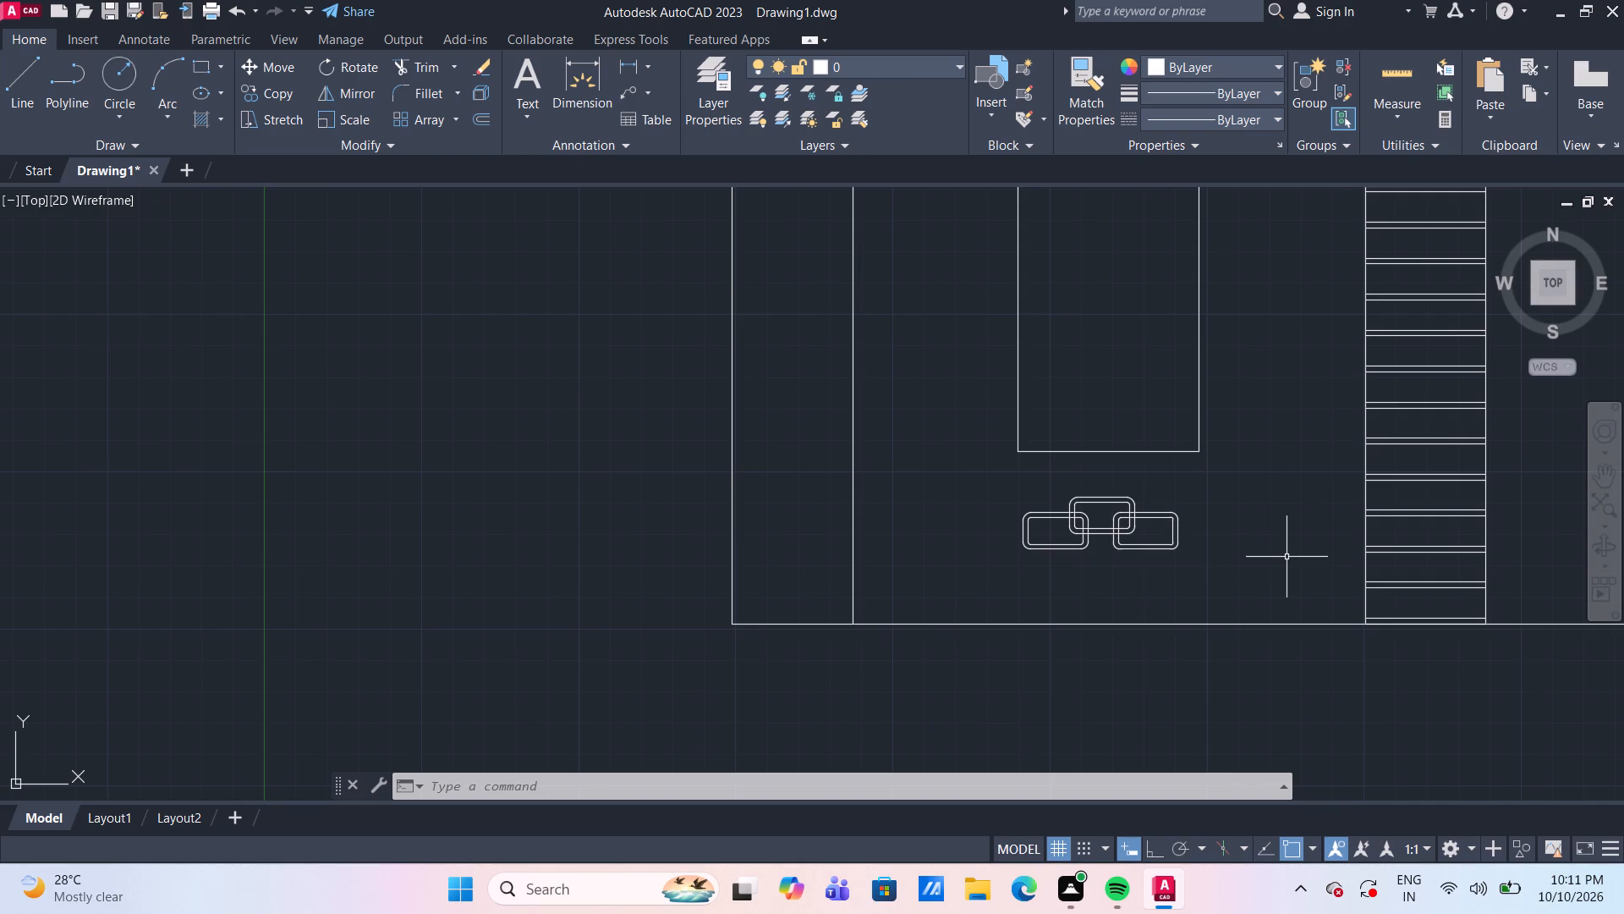
middle_click_drag(1286, 554, 1122, 586)
scroll(1065, 560, "up", 1)
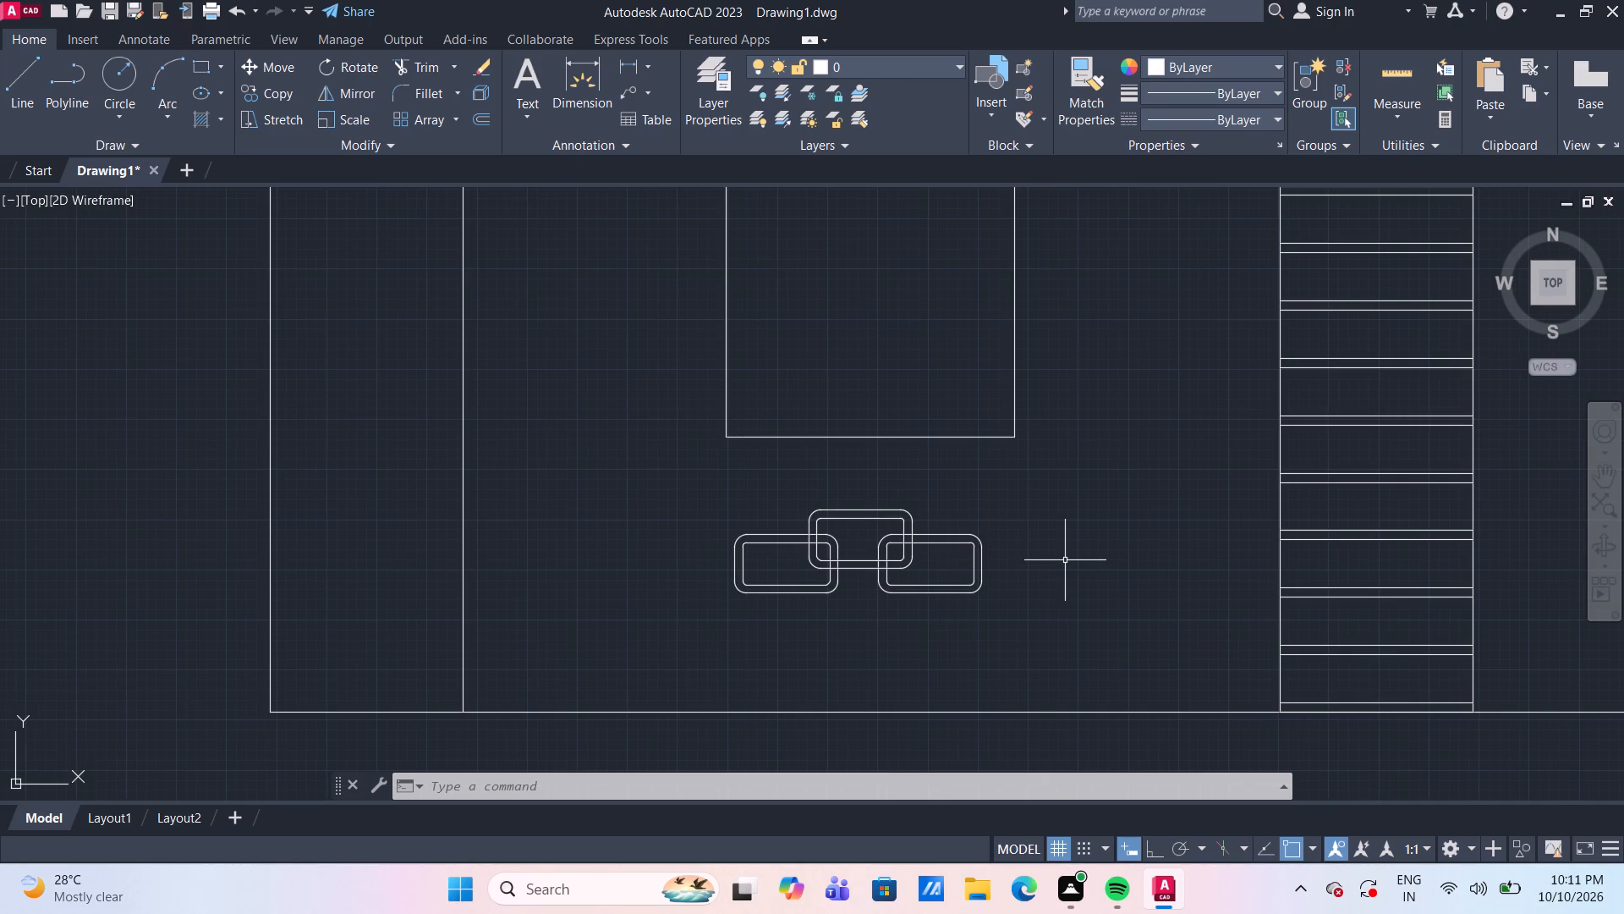
type("l")
key("space")
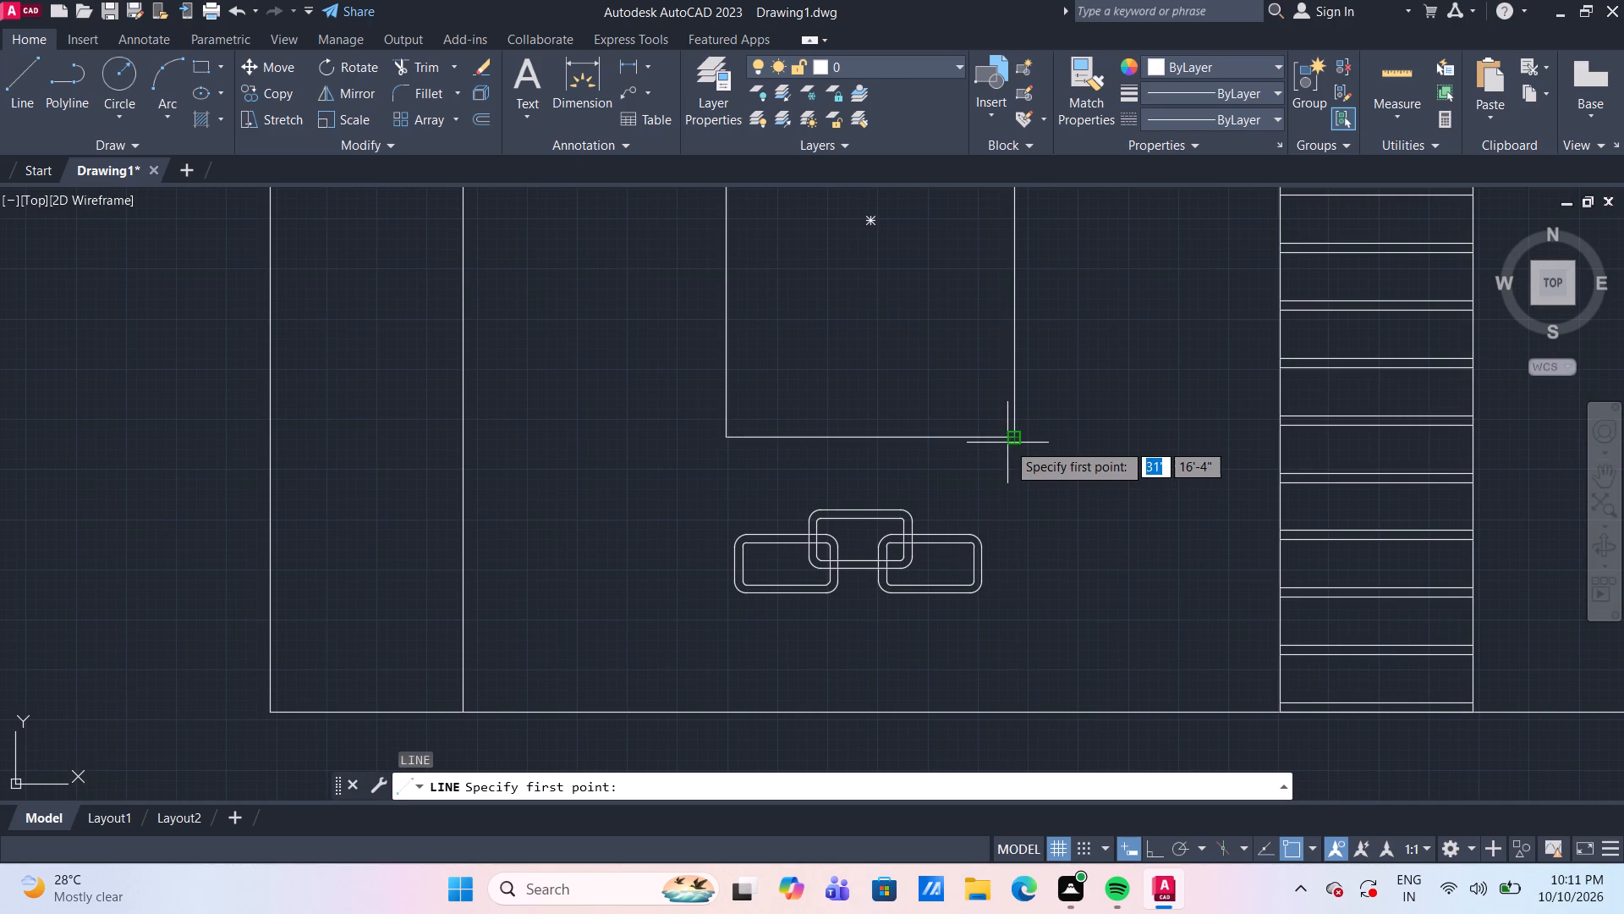
left_click(1015, 435)
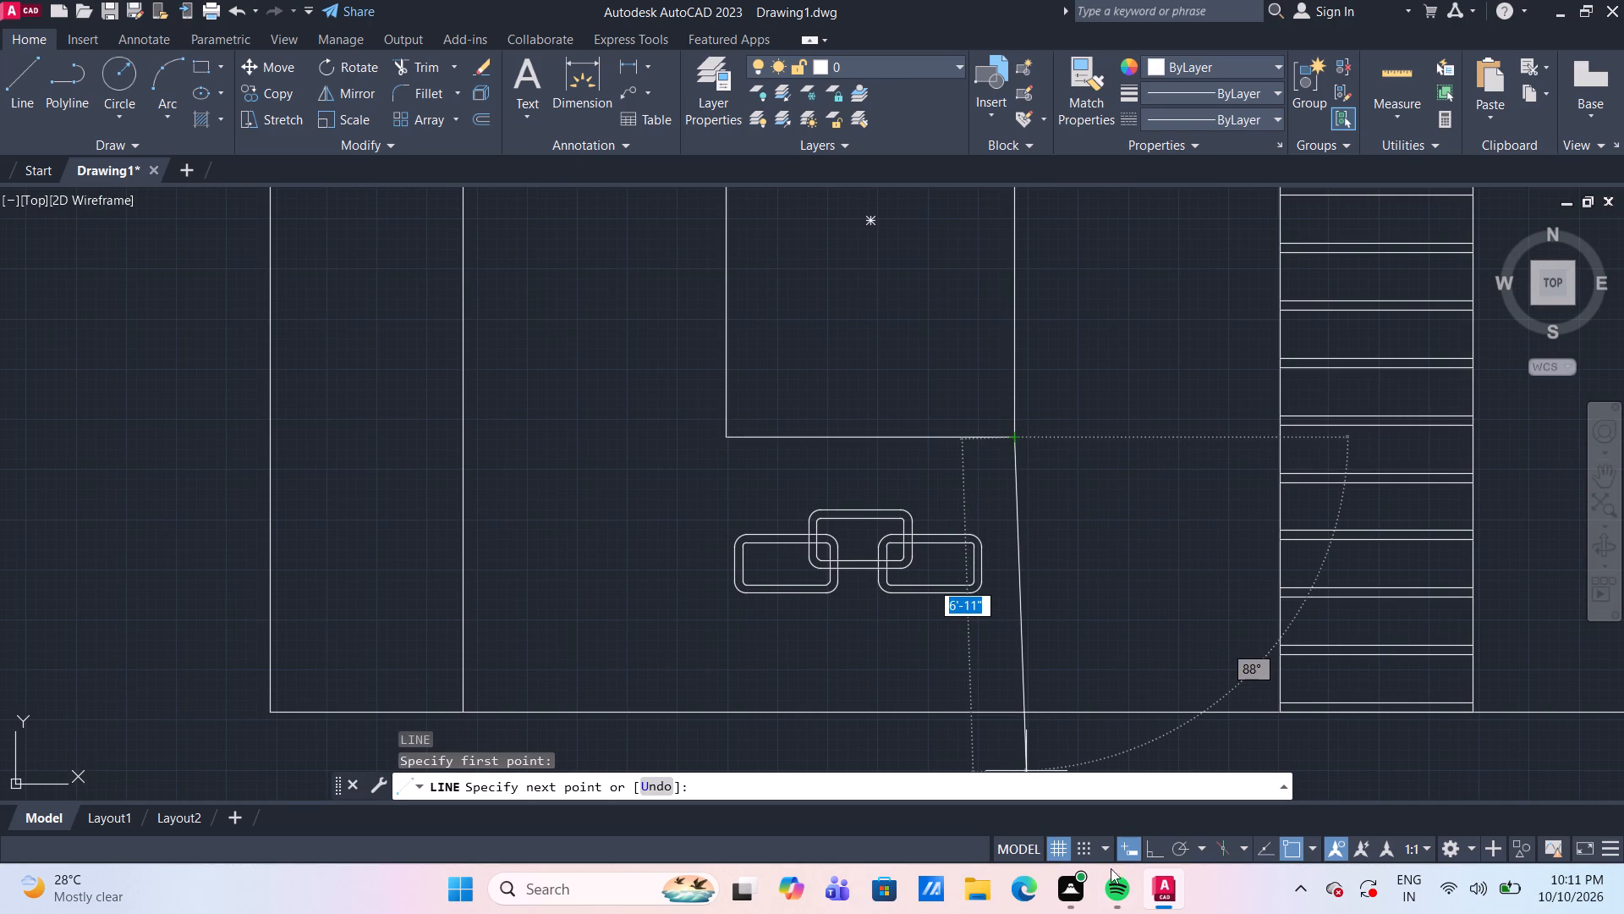
left_click(1147, 856)
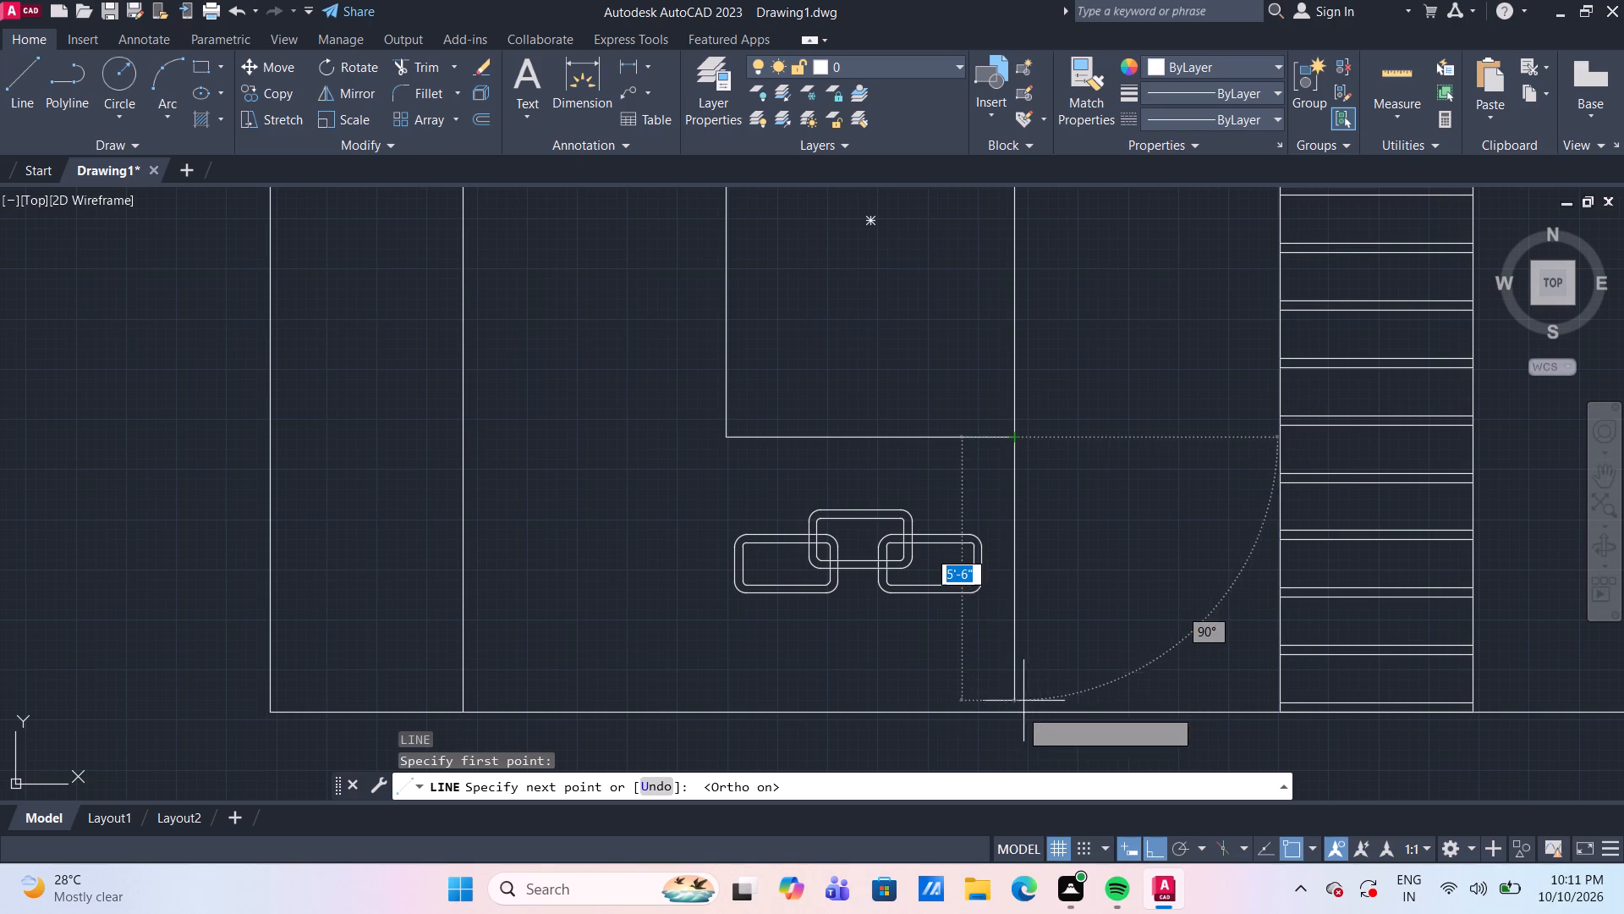
left_click(1016, 713)
key("Escape")
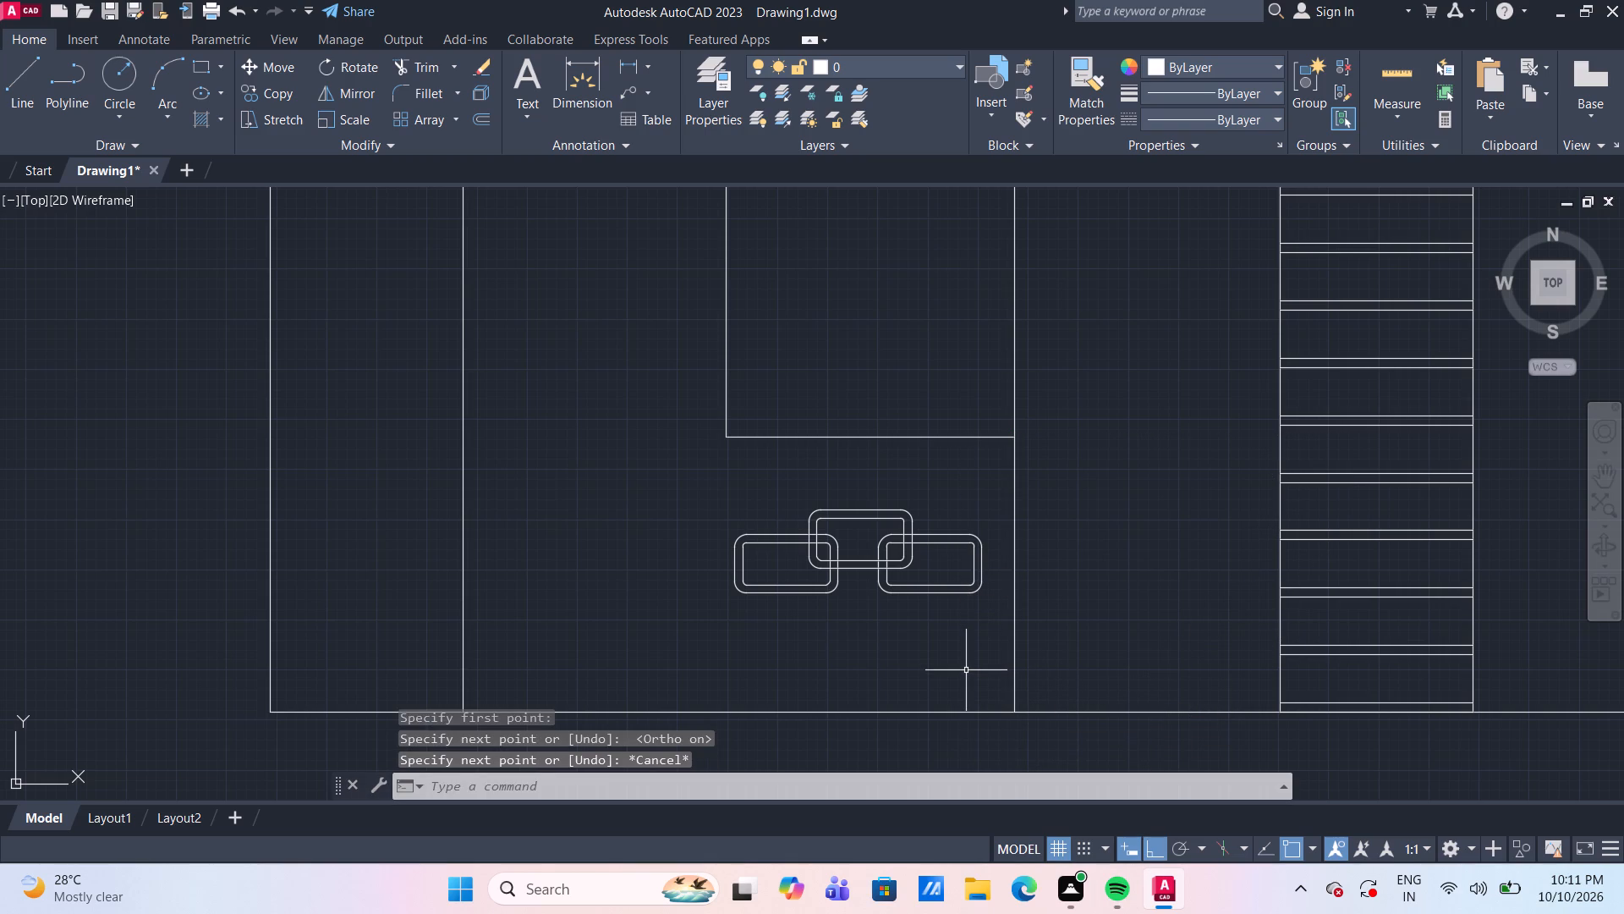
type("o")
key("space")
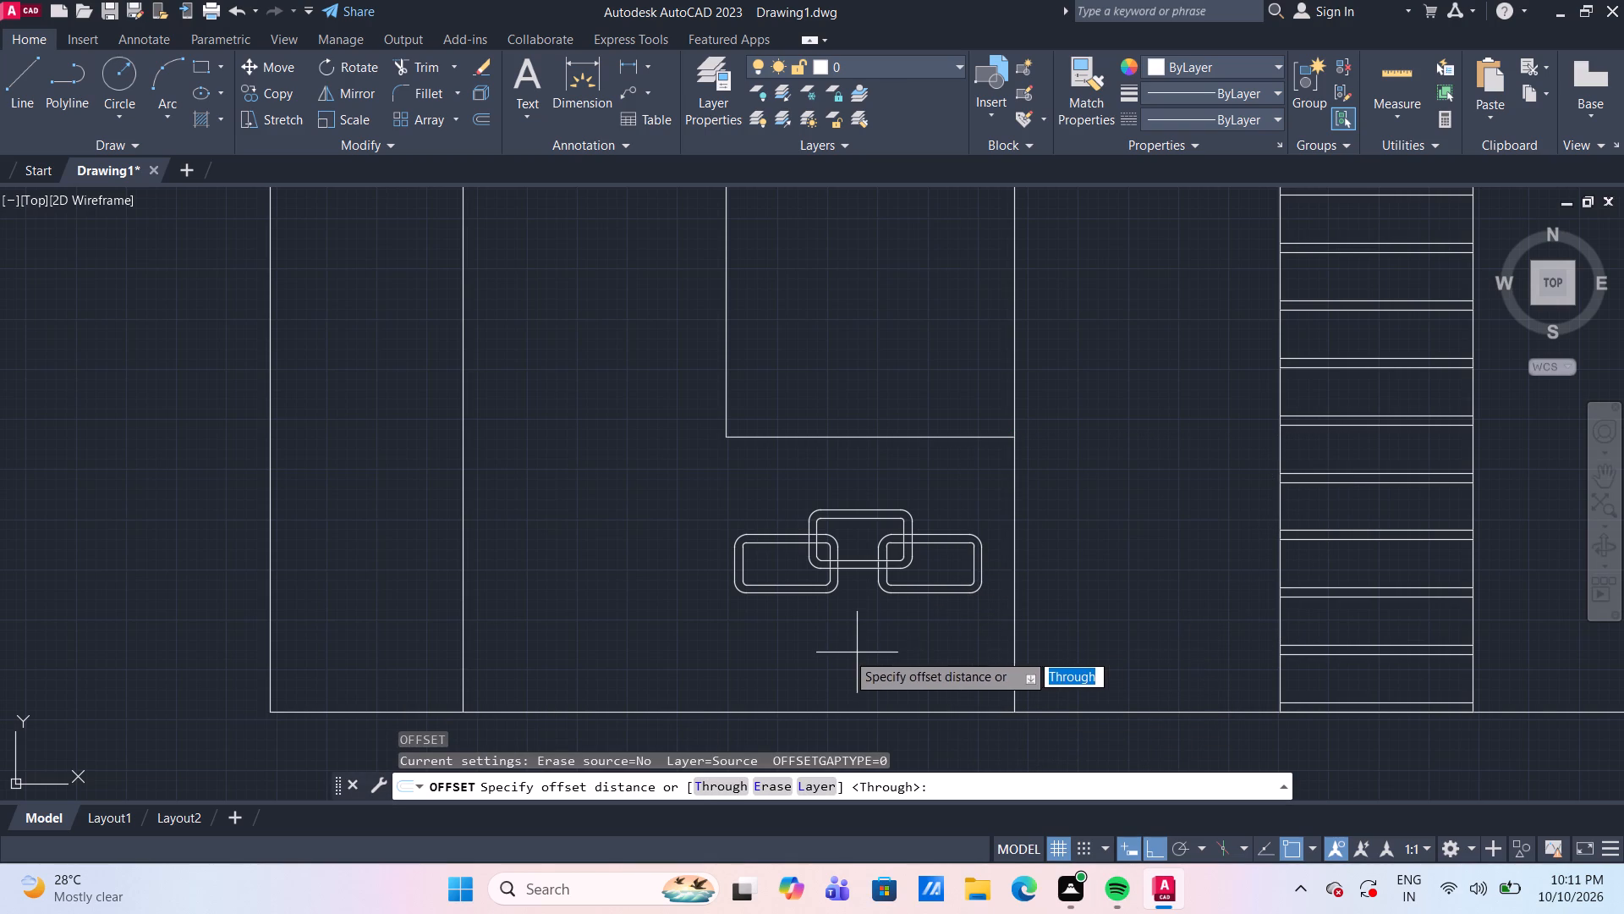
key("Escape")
Draw a vertical line from the lowest plain rectangle's bottom-left corner down to the plan's bottom edge.
type("l")
key("space")
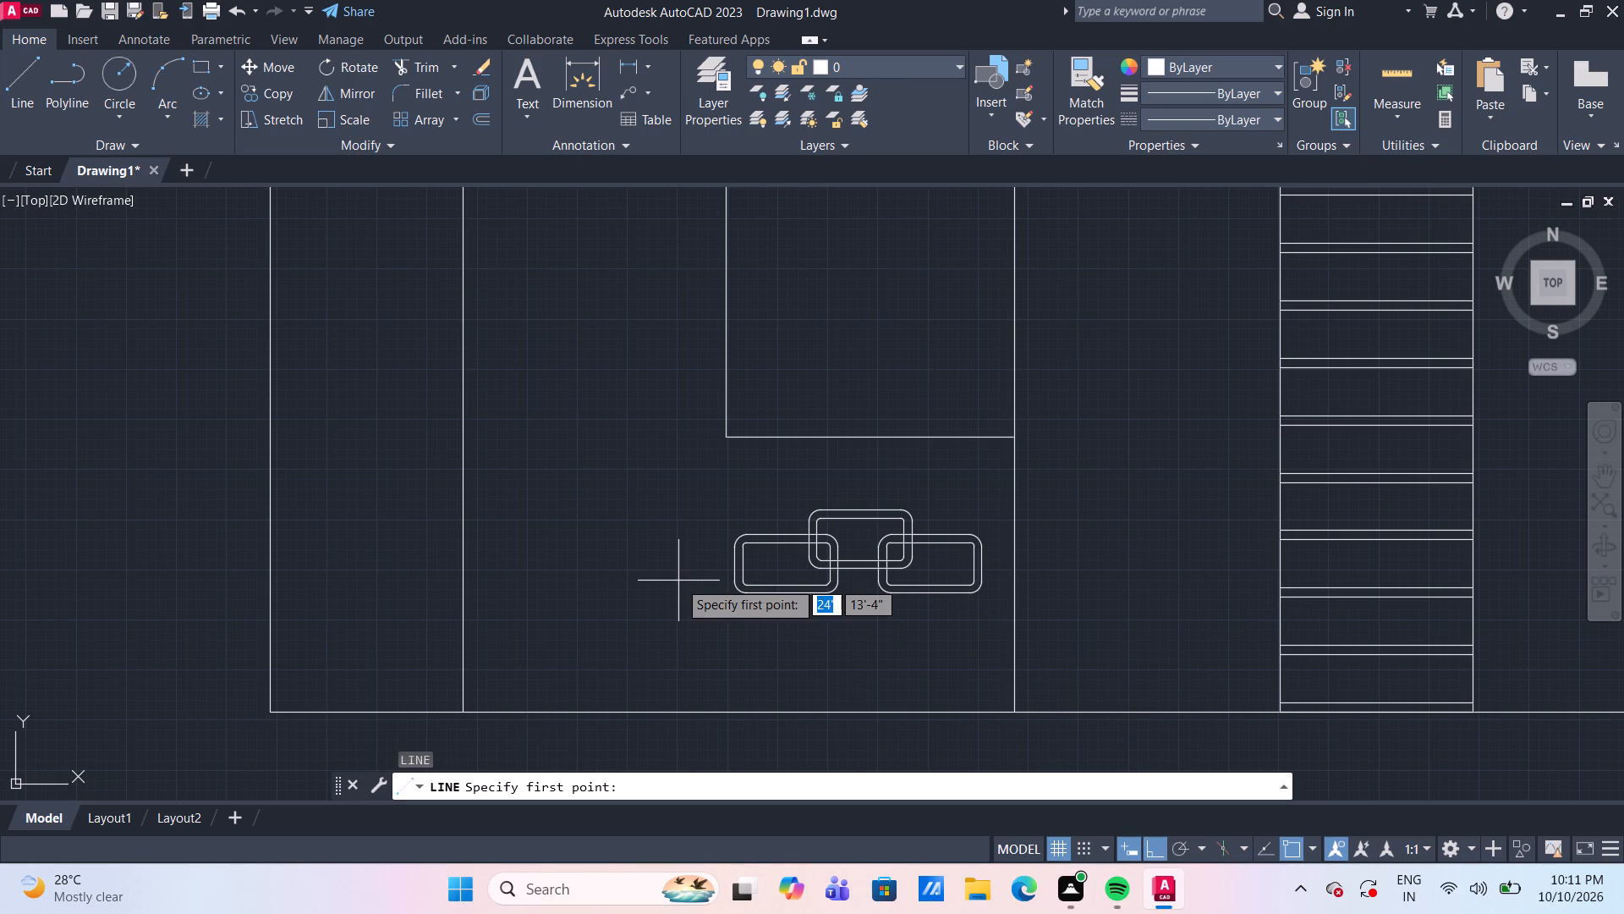
left_click(725, 432)
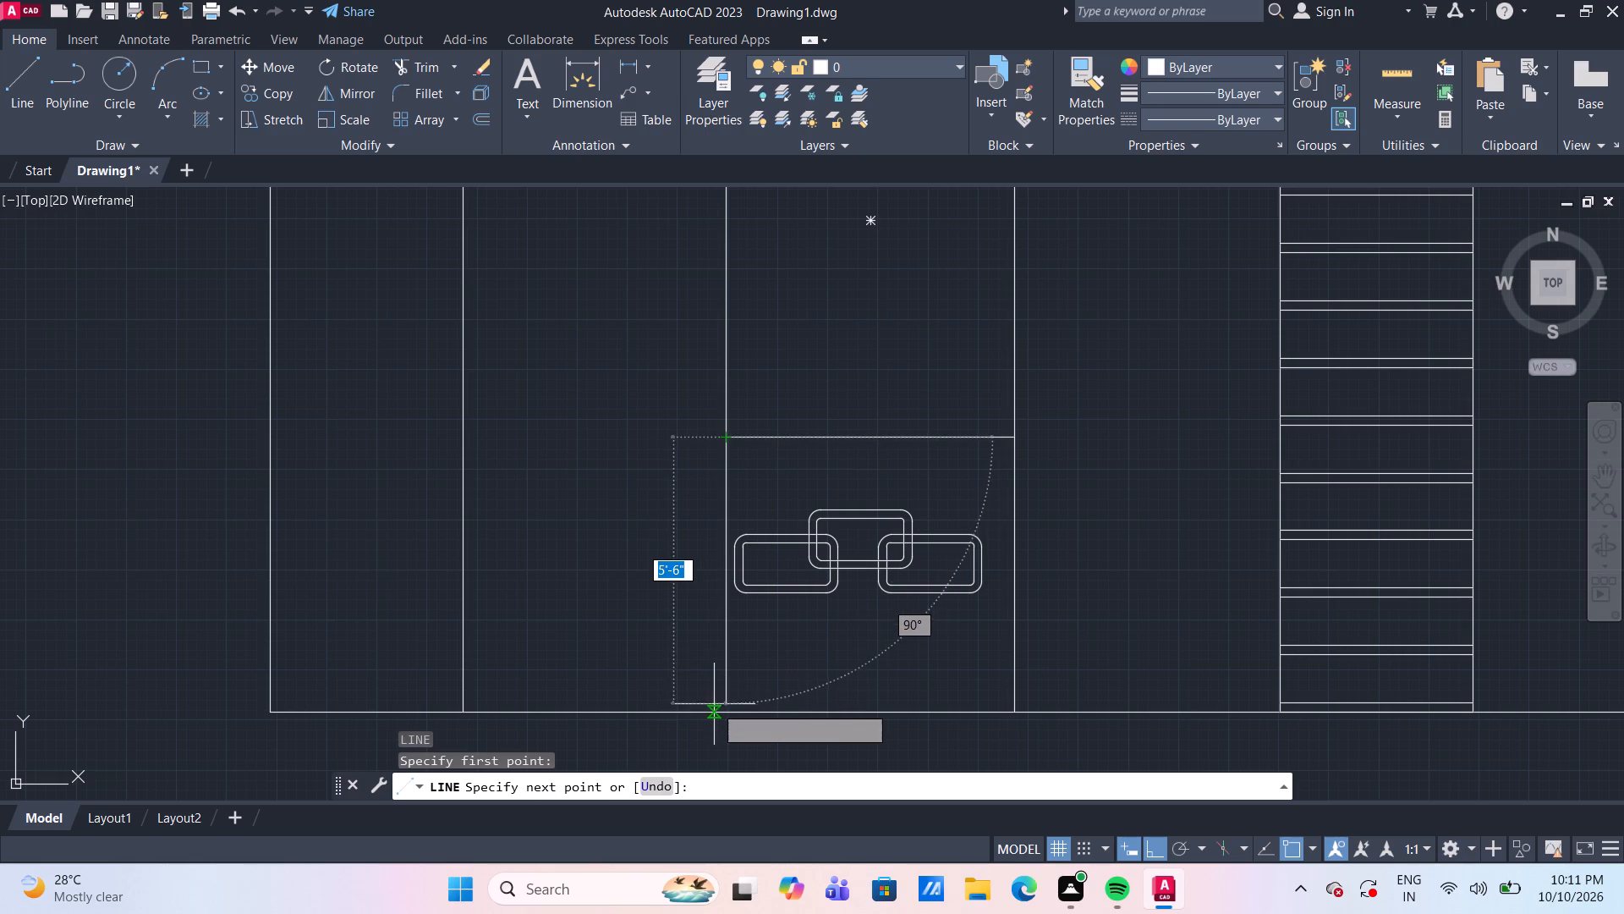
left_click(722, 712)
key("Escape")
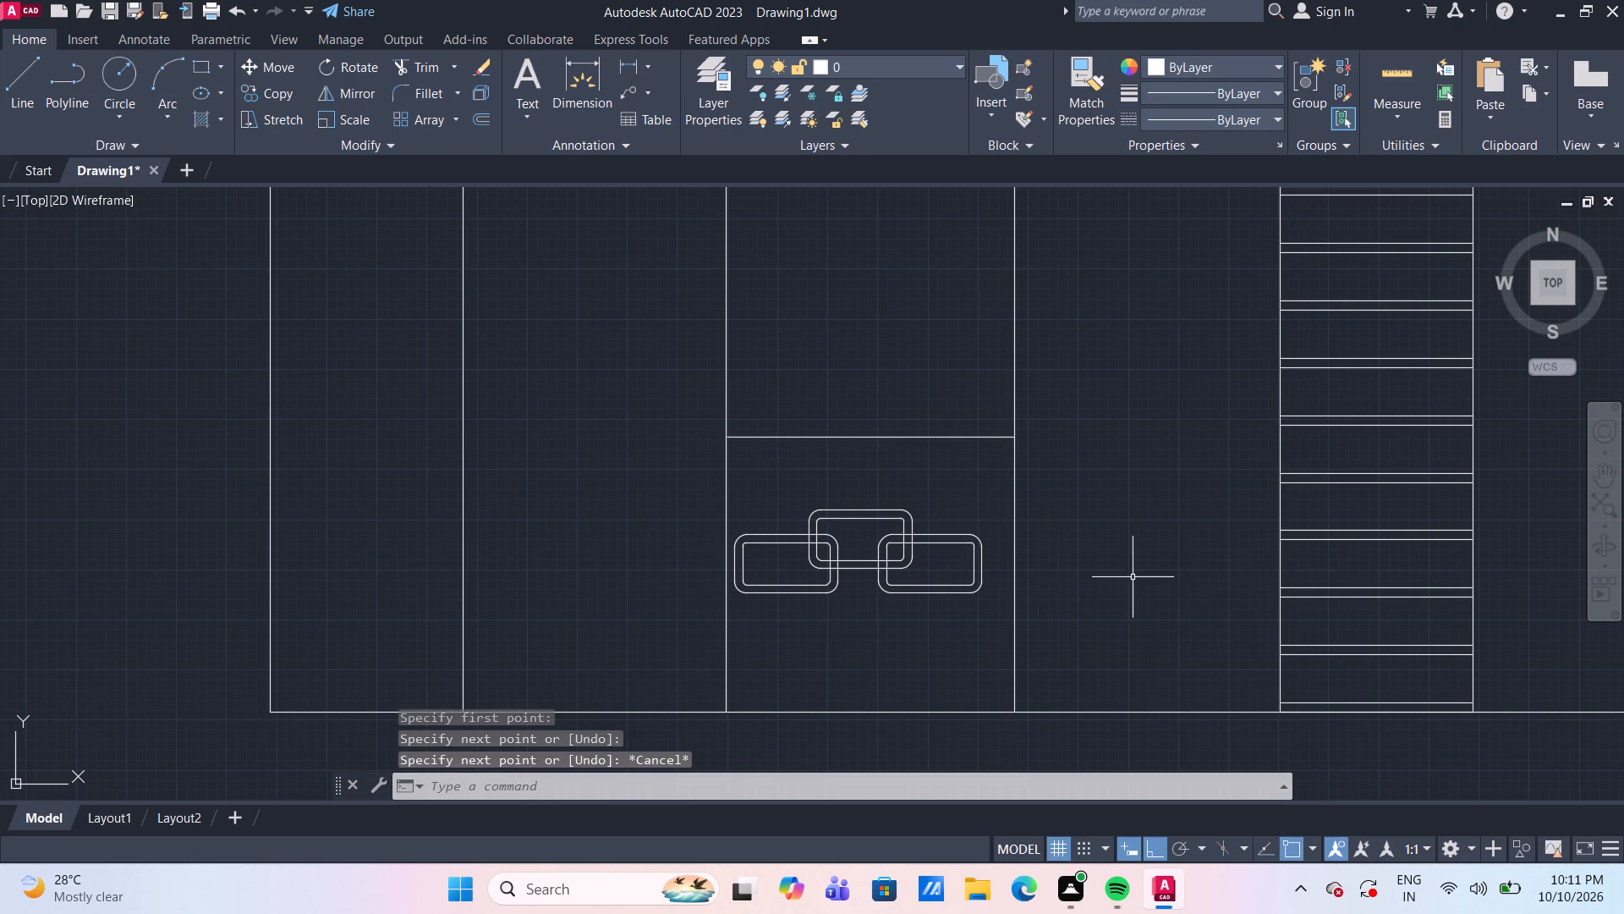
Move the three interlocking rounded rectangles about 0'-3" horizontally at 0° to centre them between the two vertical lines, with Ortho on.
left_click(987, 606)
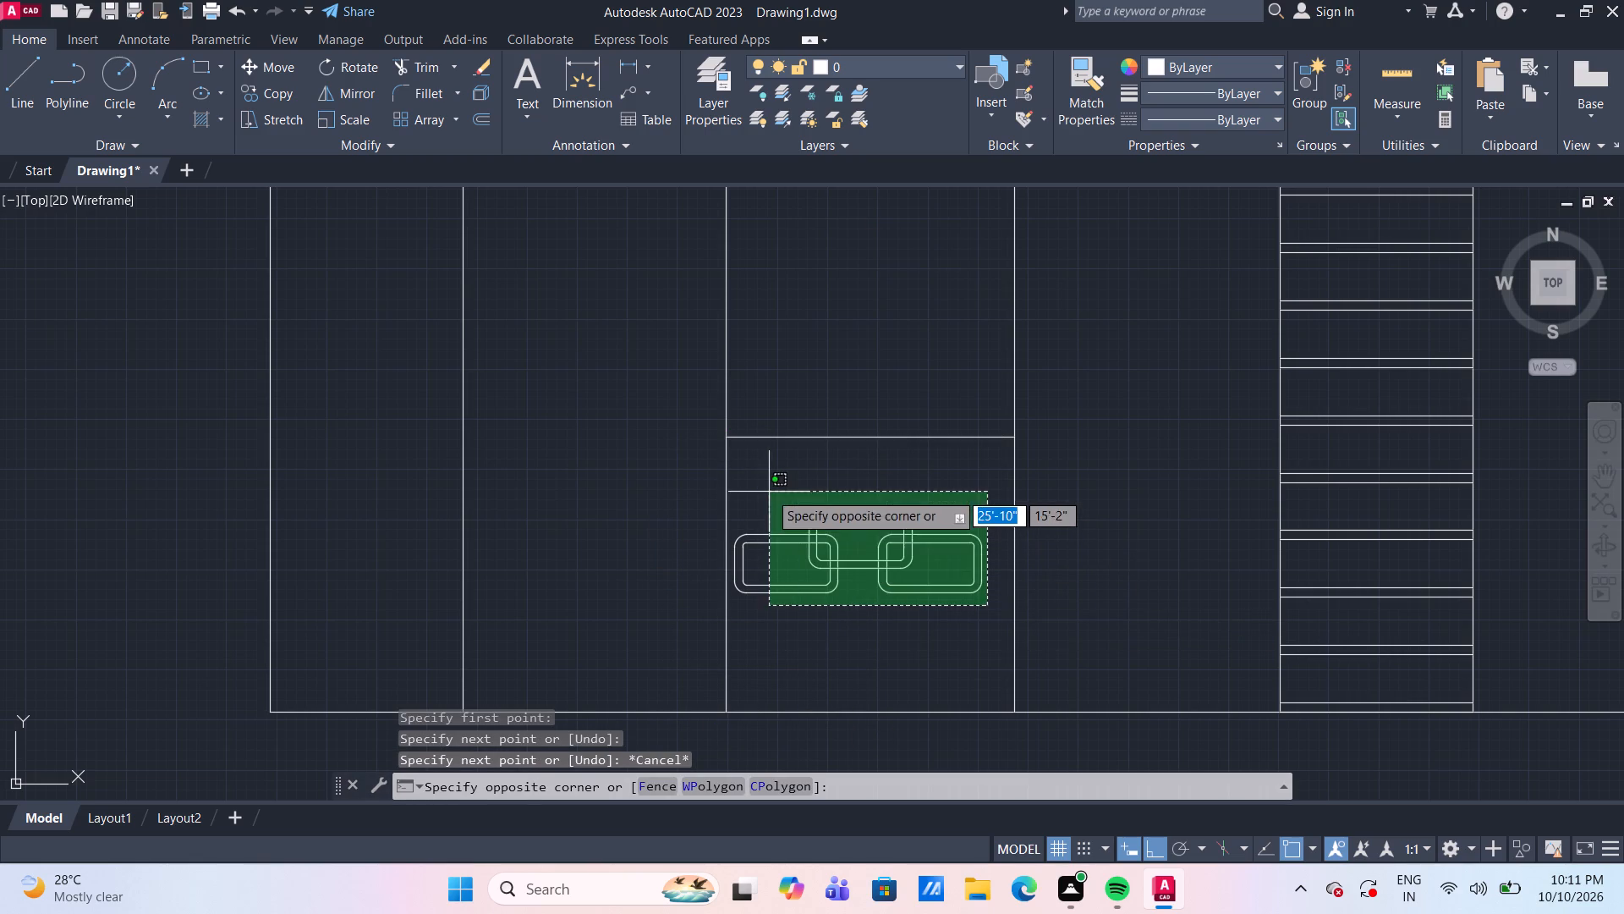
left_click(758, 493)
type("m")
key("space")
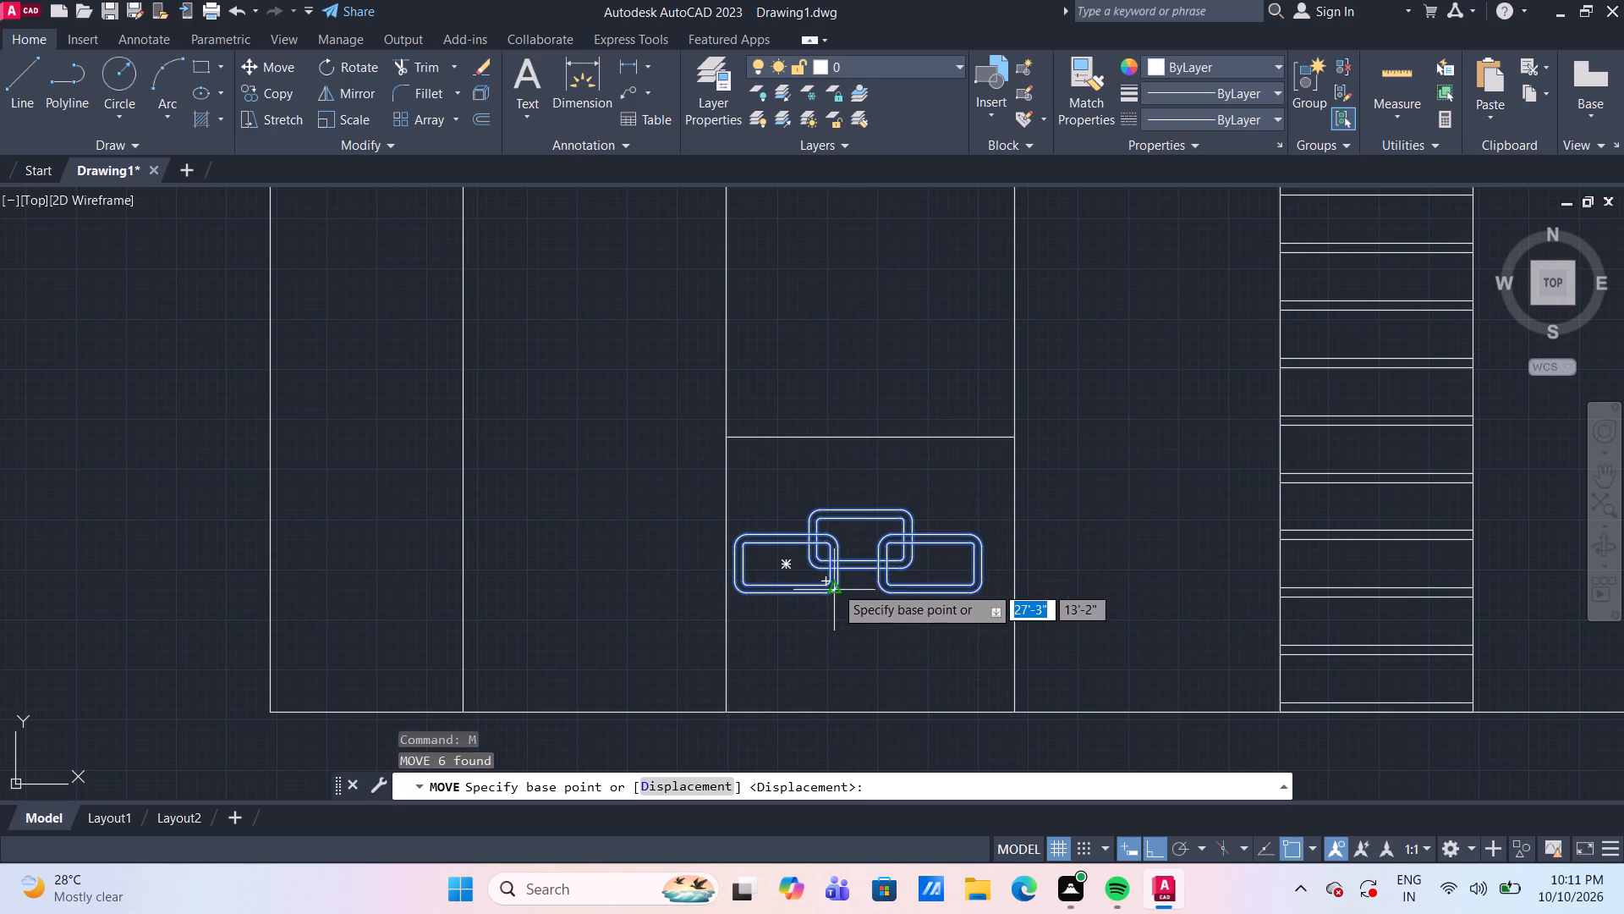
left_click(859, 561)
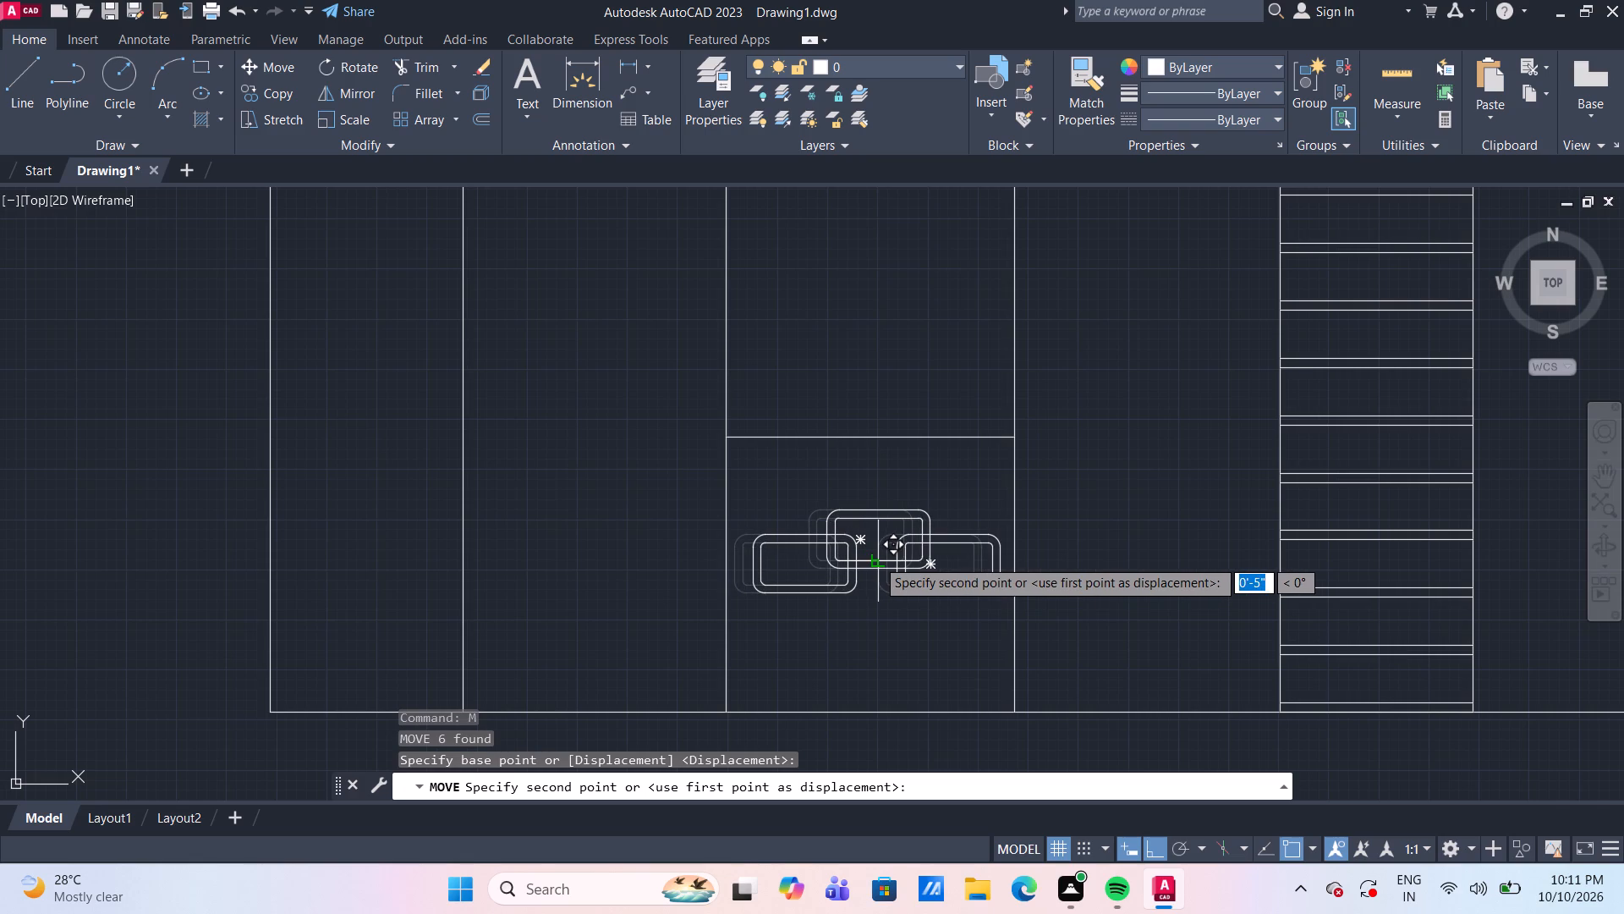
scroll(874, 559, "up", 3)
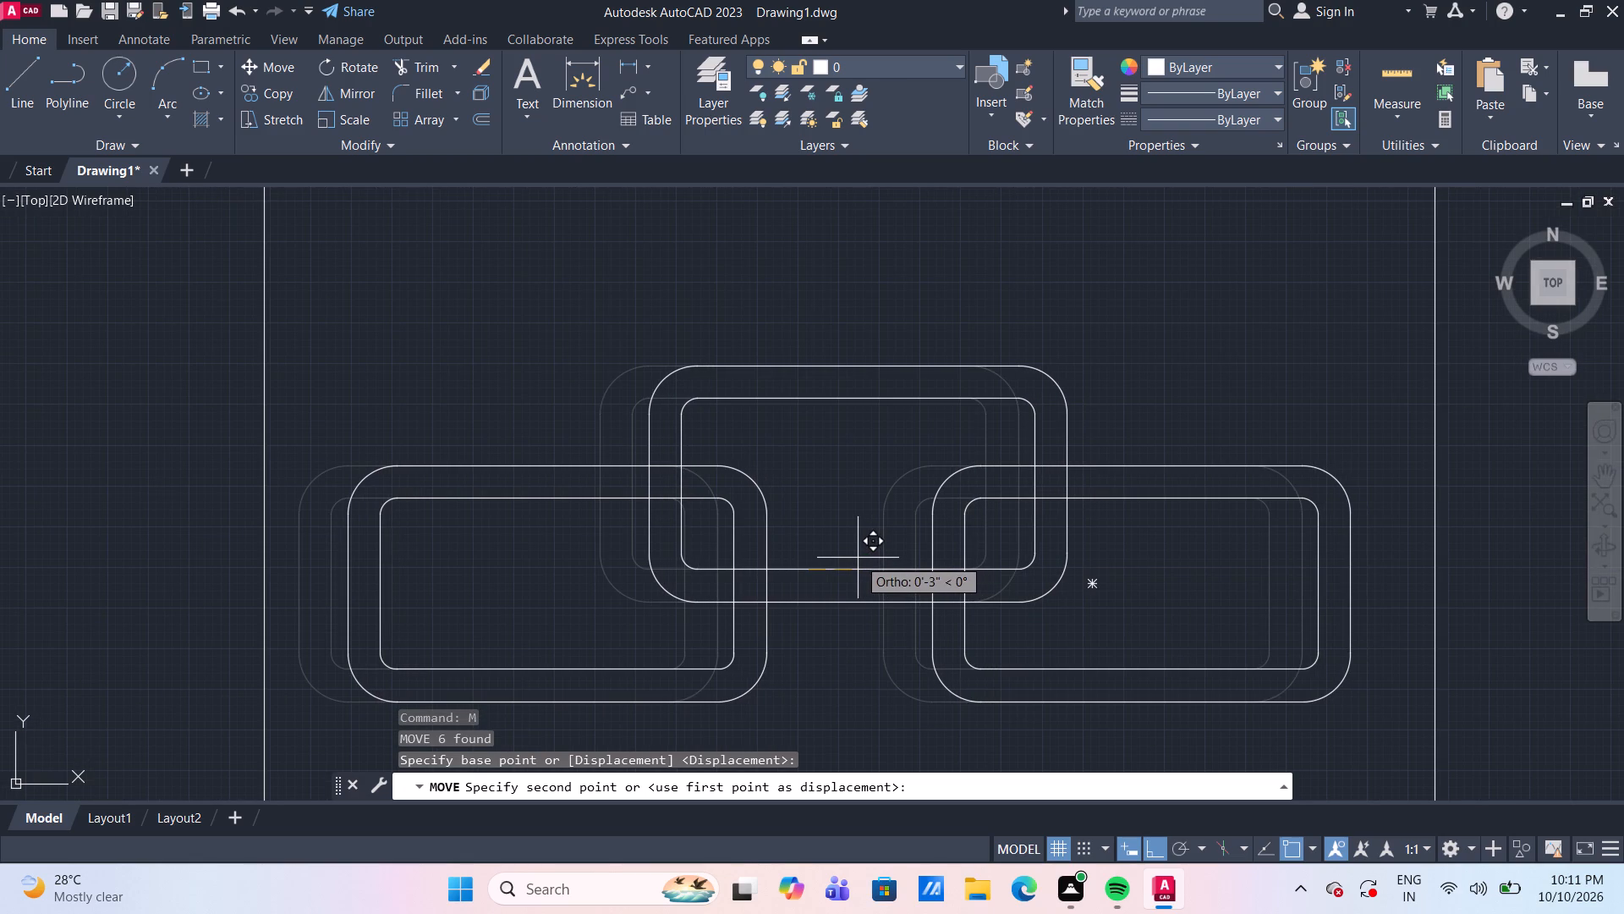
left_click(858, 558)
Erase the two vertical lines running from the lowest plain rectangle's bottom corners down to the plan's bottom edge.
scroll(858, 558, "down", 3)
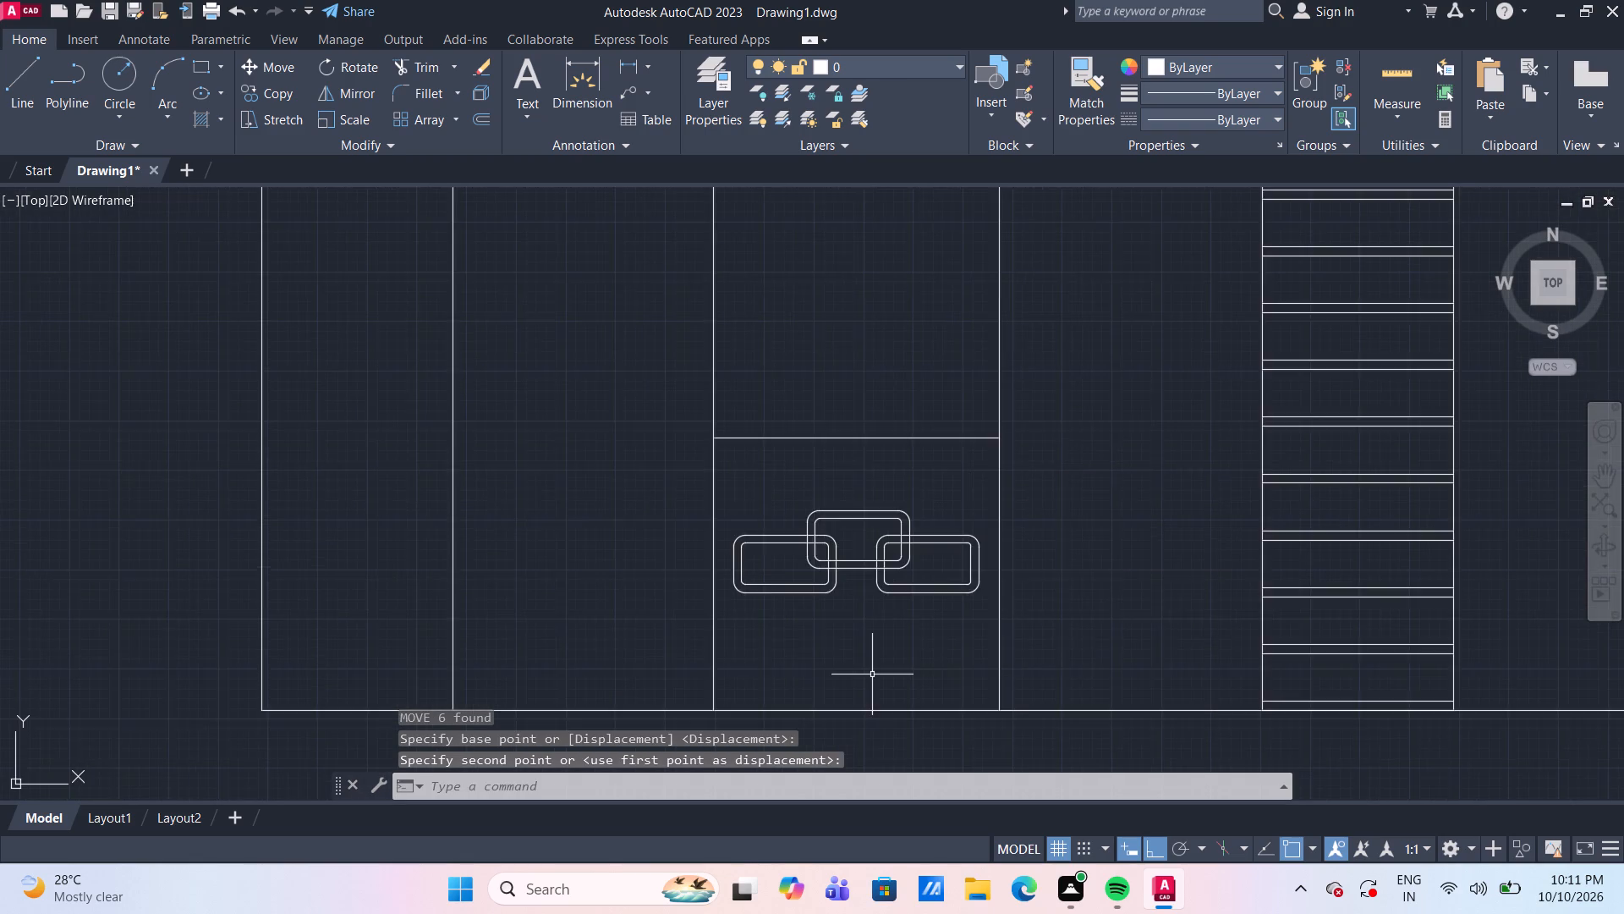
scroll(872, 674, "down", 1)
left_click(993, 582)
left_click(936, 568)
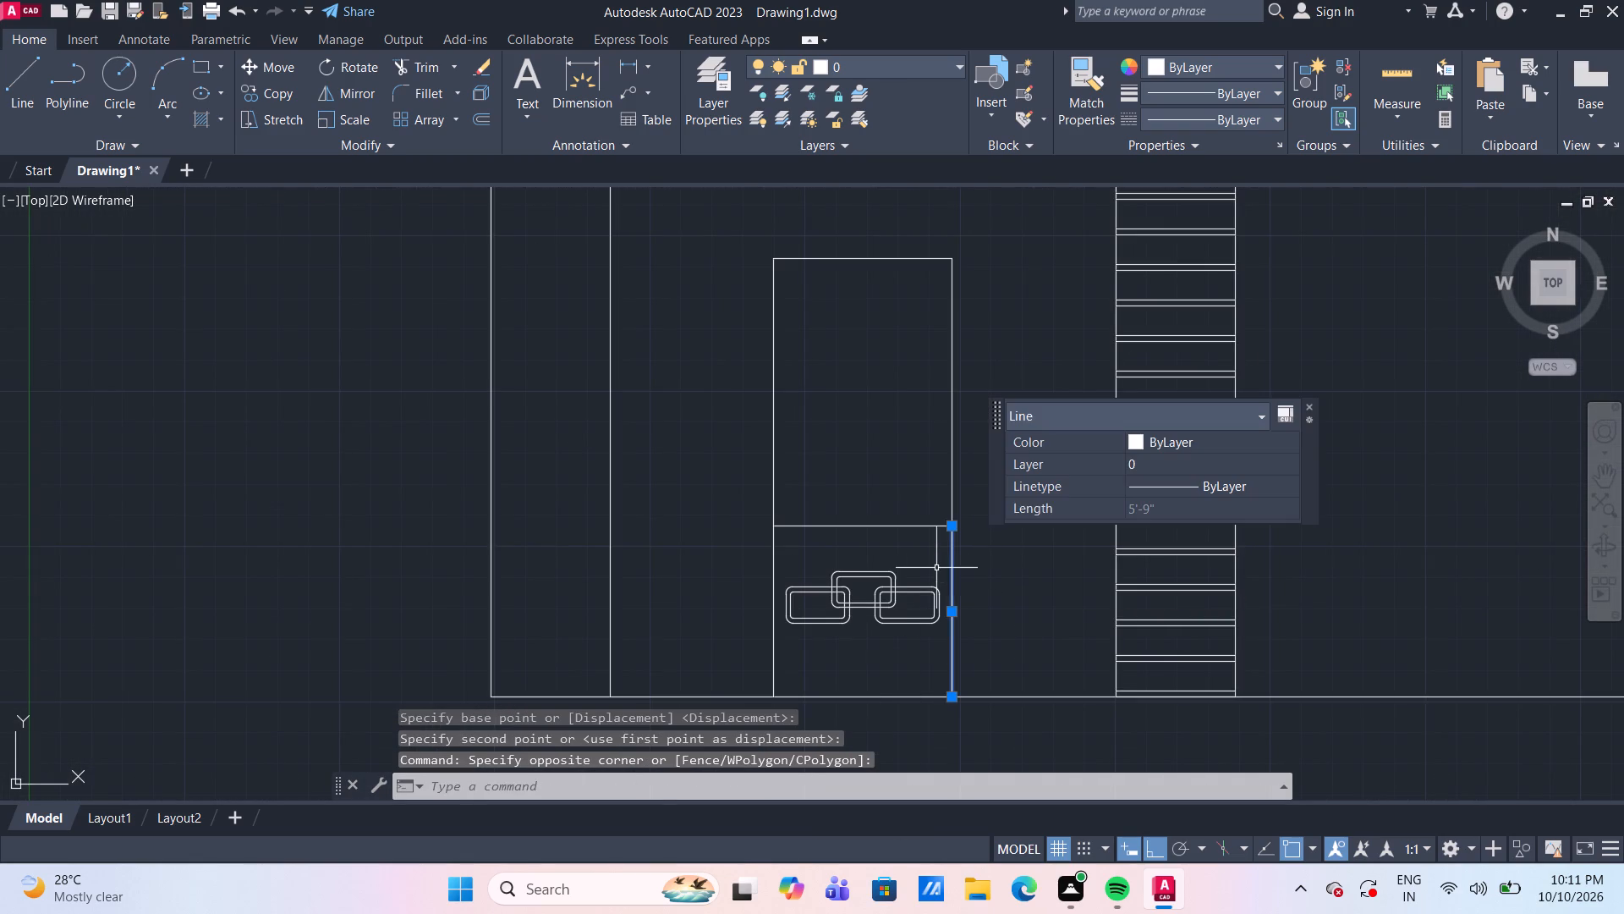
left_click(794, 570)
left_click(698, 569)
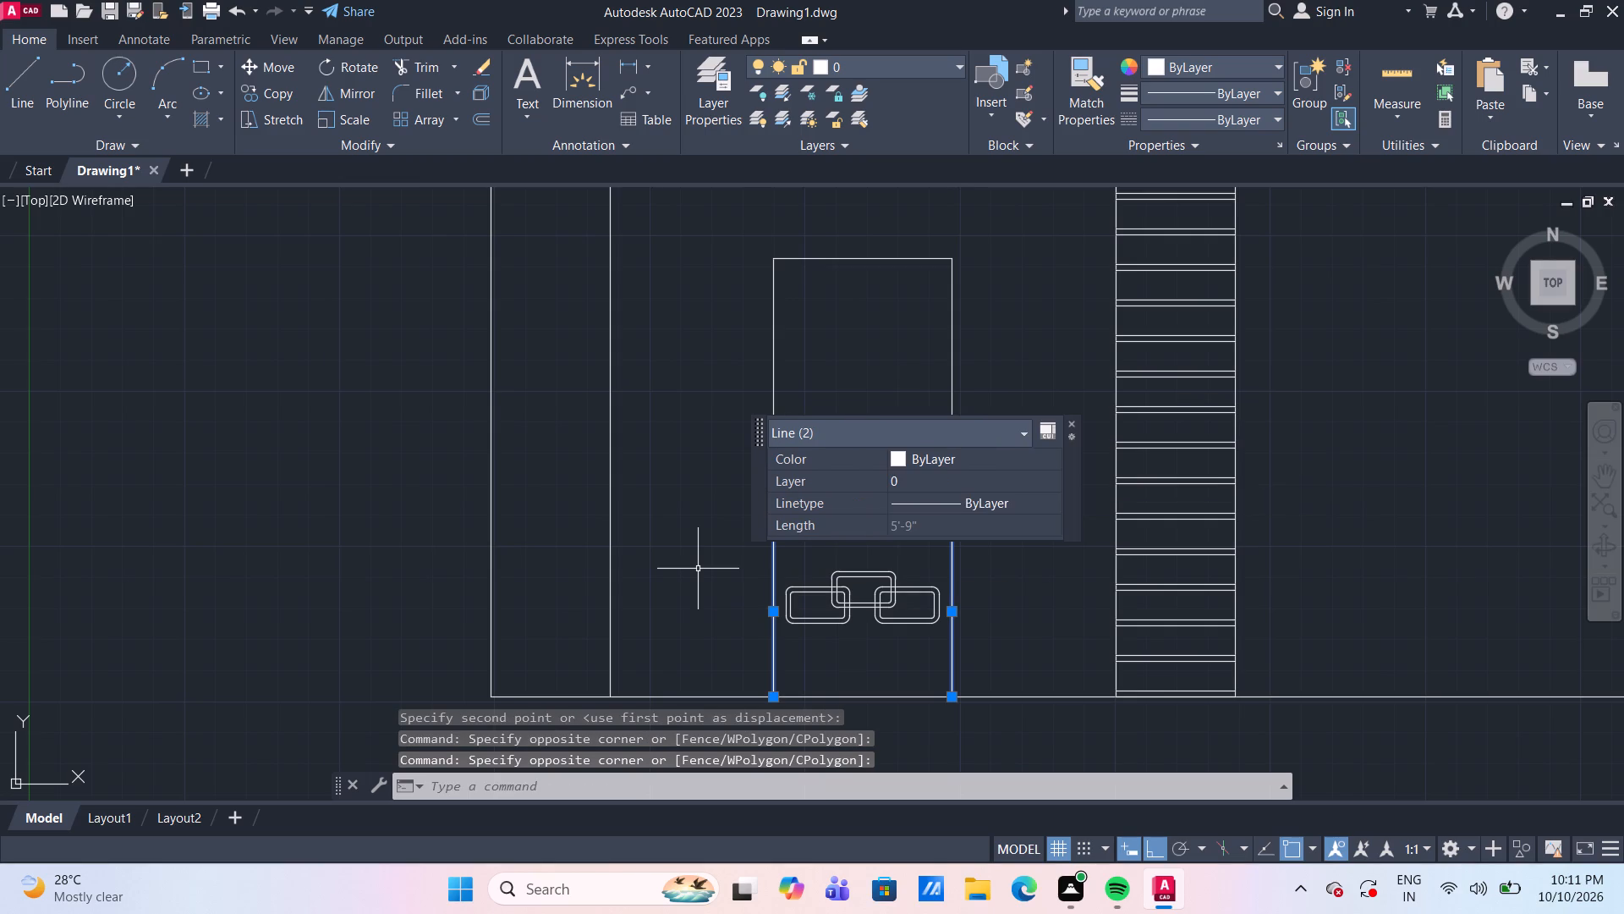
key("Delete")
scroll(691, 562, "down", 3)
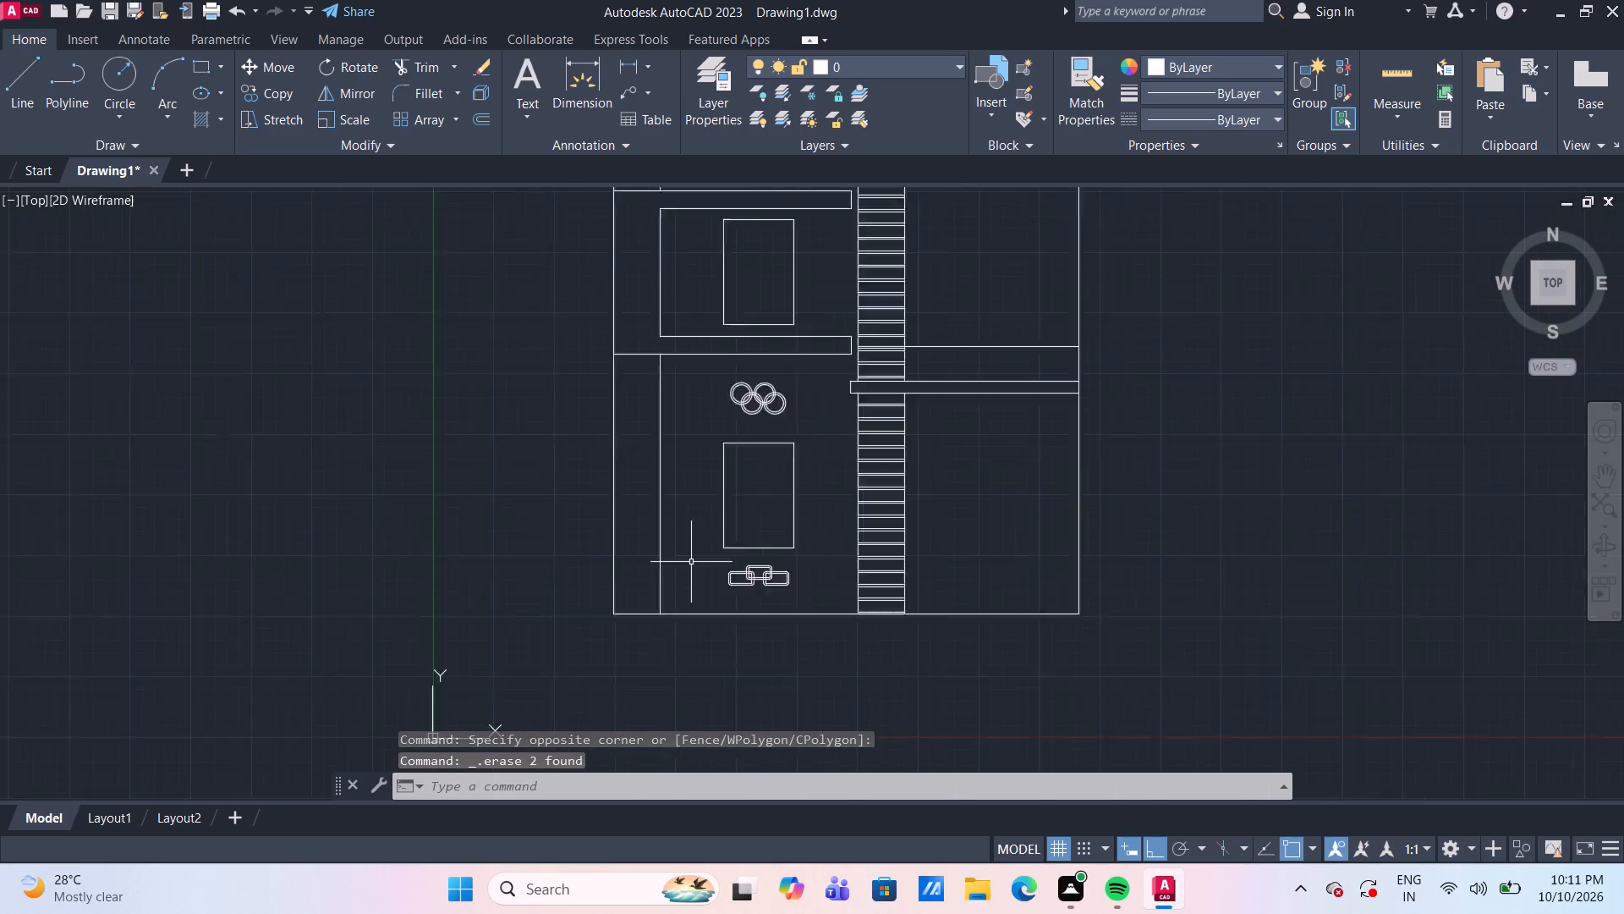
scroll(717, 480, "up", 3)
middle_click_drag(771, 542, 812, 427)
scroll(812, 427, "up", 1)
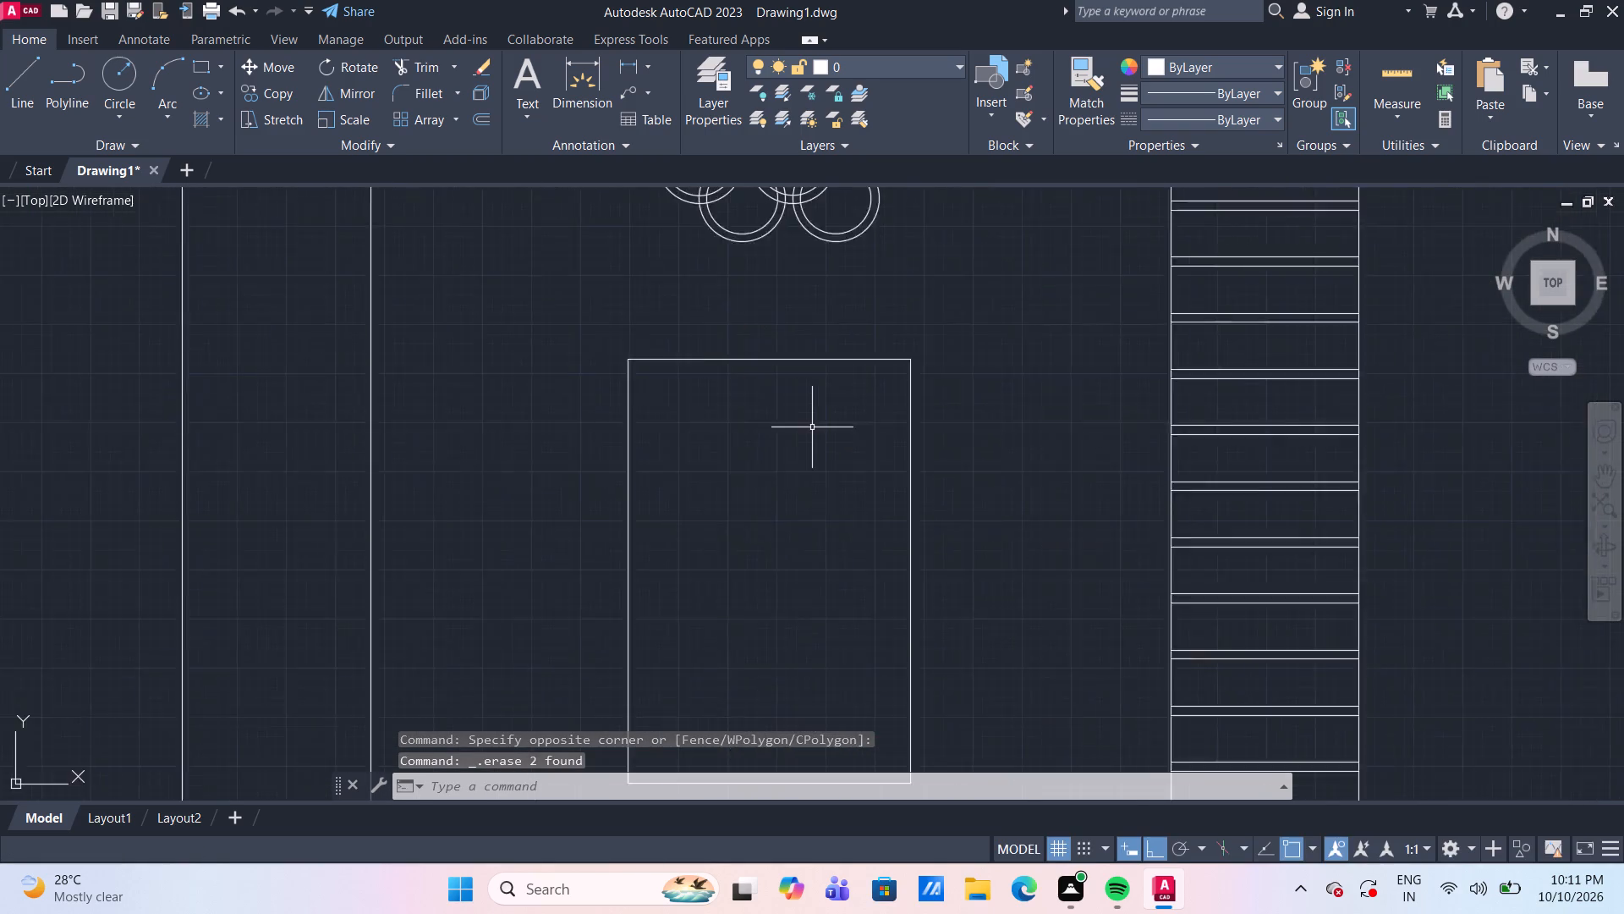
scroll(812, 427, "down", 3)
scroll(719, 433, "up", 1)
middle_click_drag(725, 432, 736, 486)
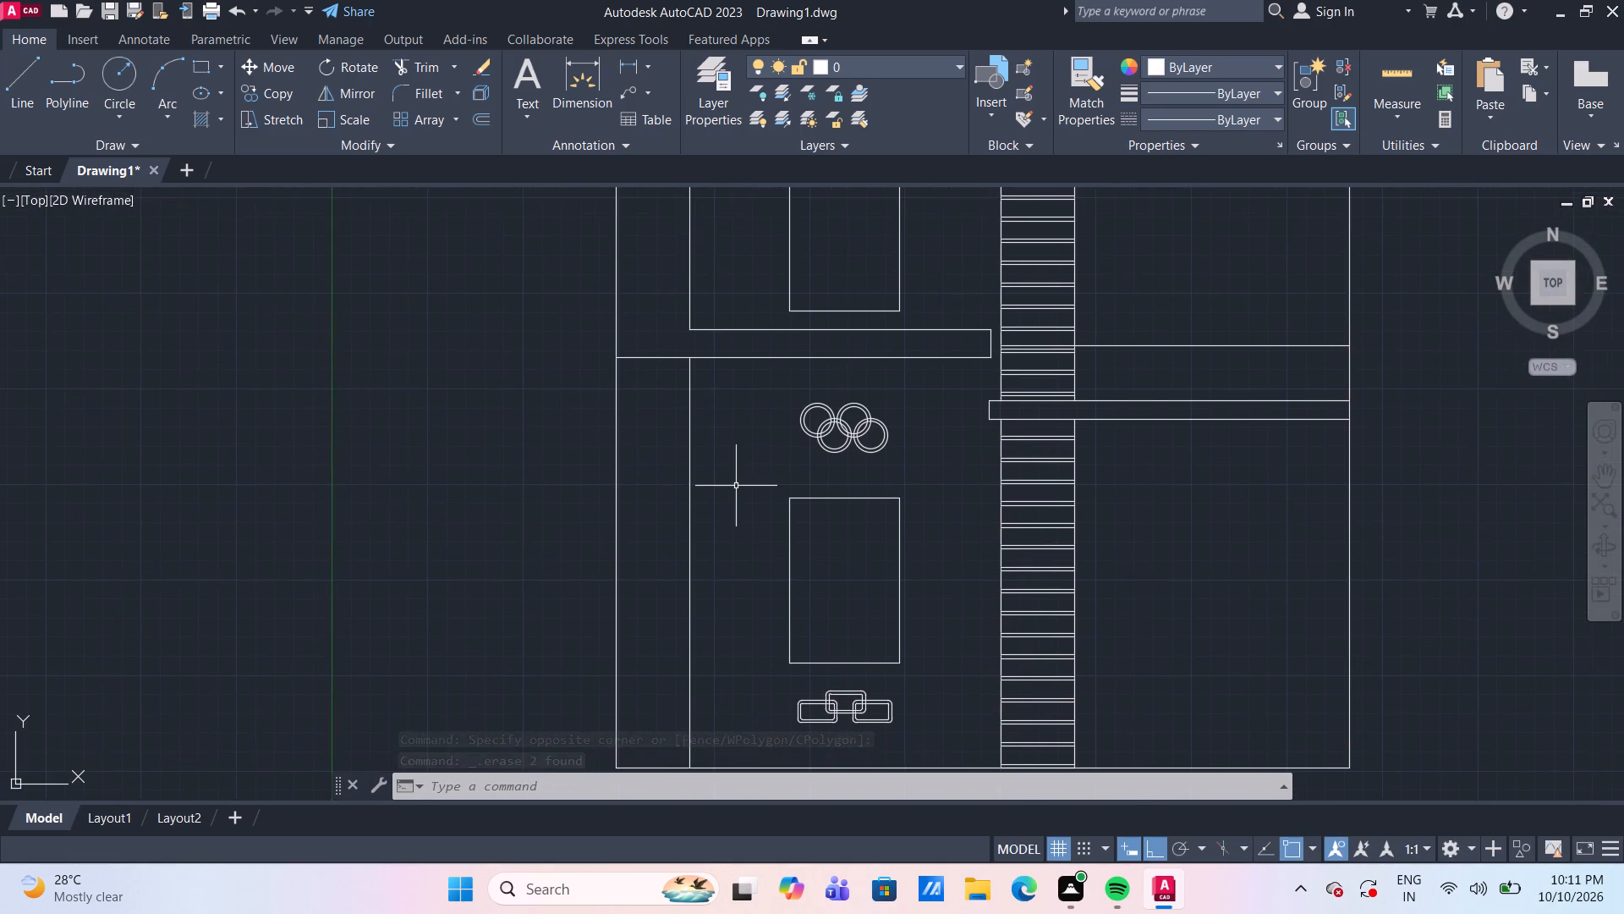
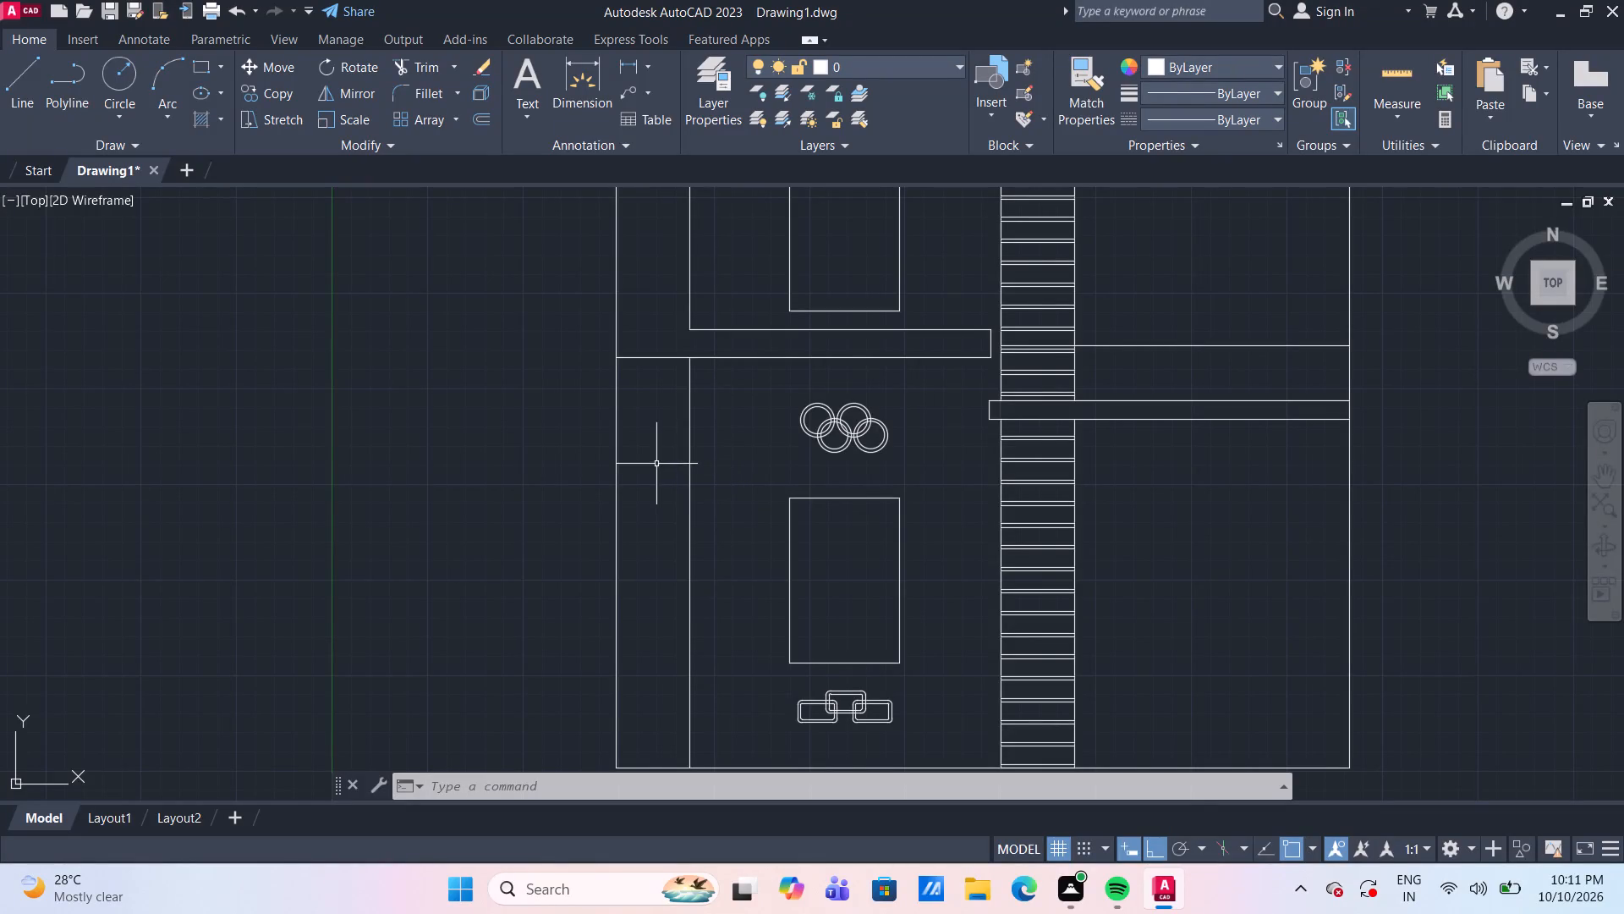
Draw a 4' horizontal line across the 4' wide left strip, along the bottom edge of the horizontal band.
scroll(653, 363, "up", 1)
key("l")
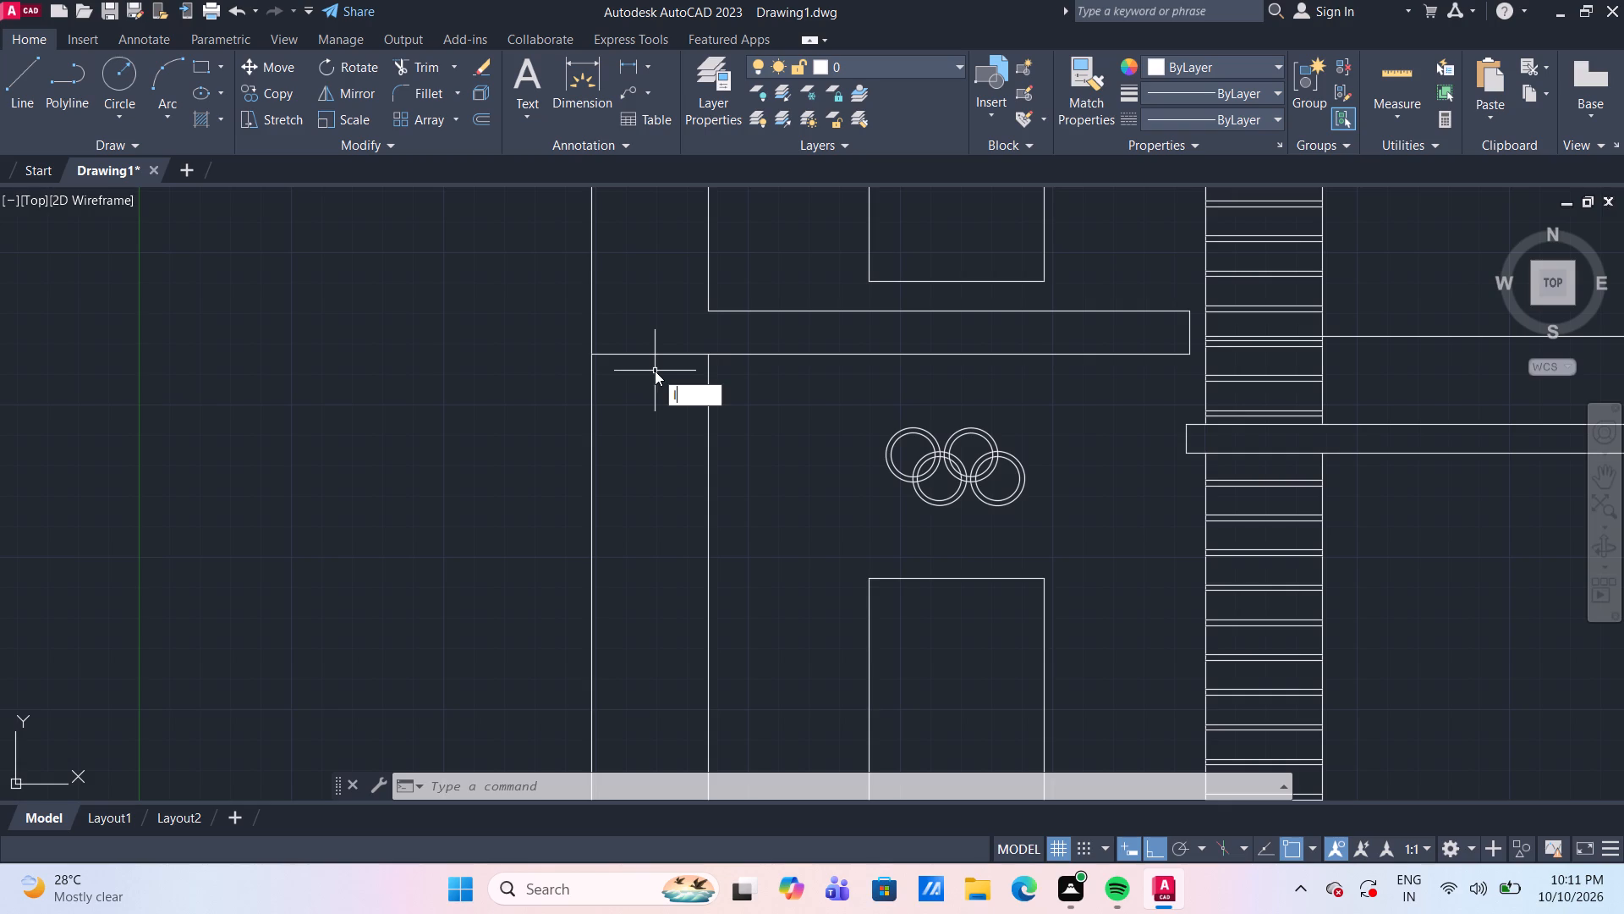
key("space")
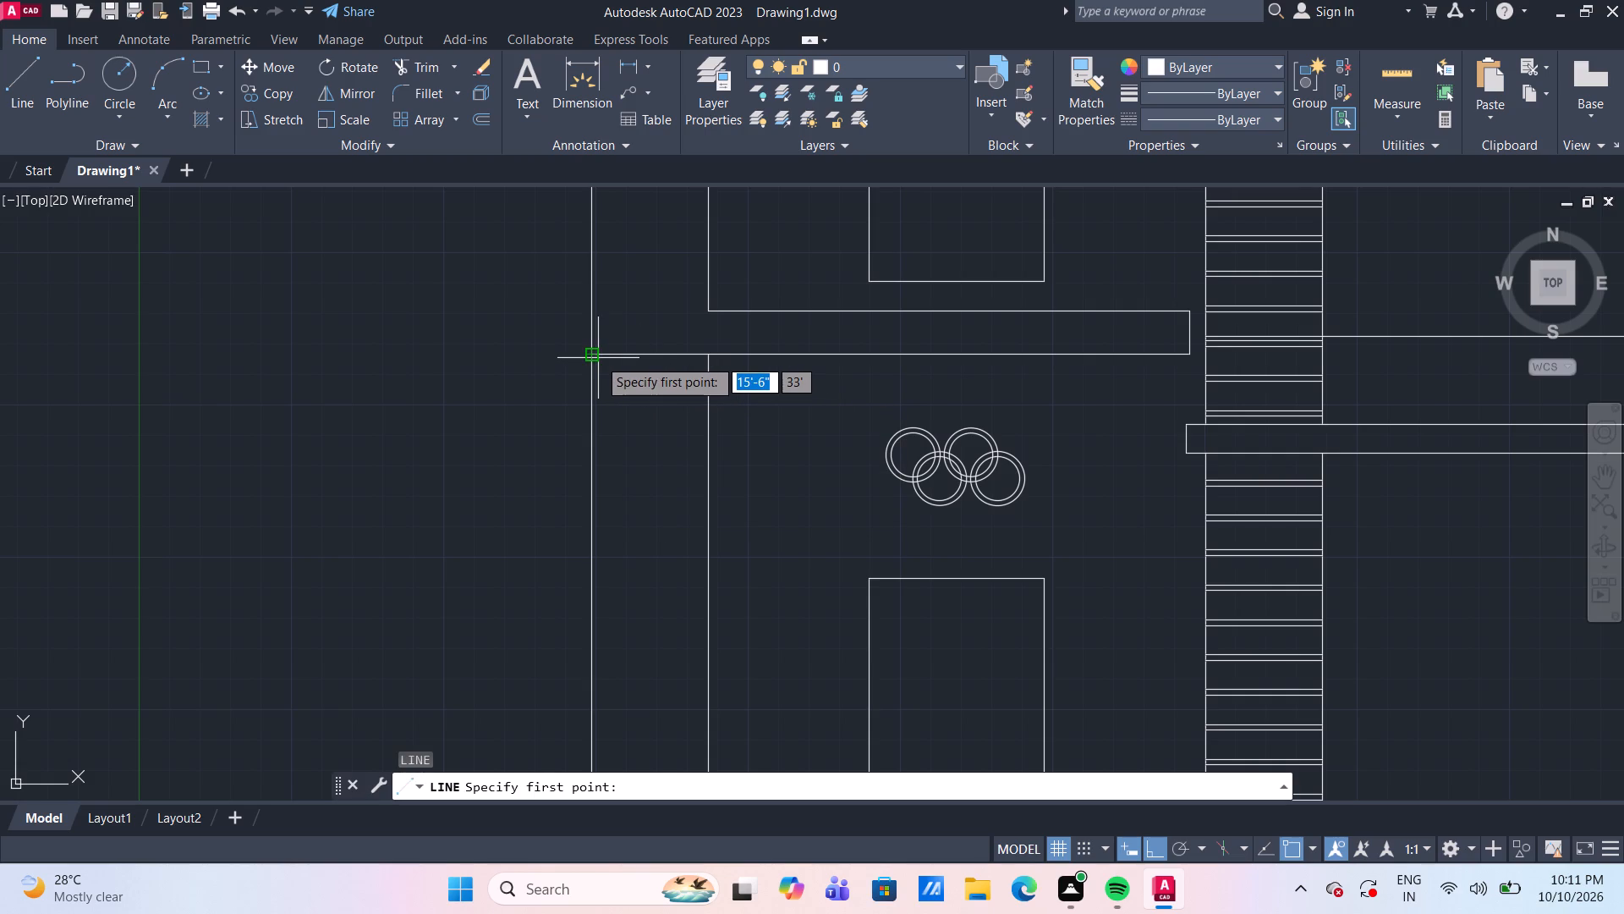
left_click_drag(592, 356, 604, 353)
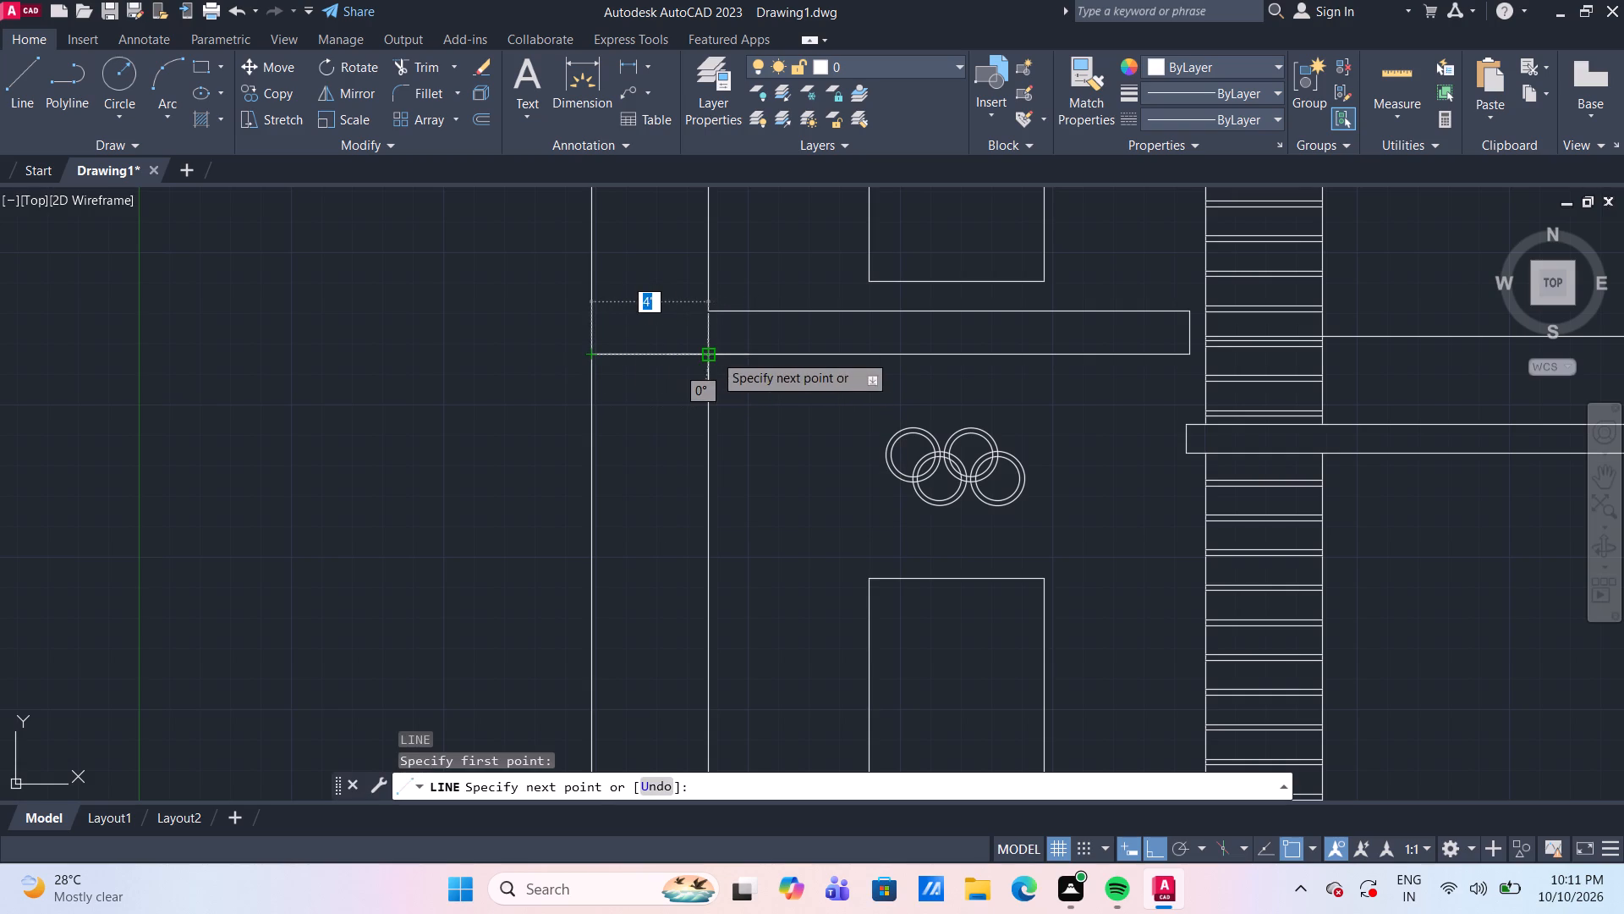
left_click(714, 354)
key("Escape")
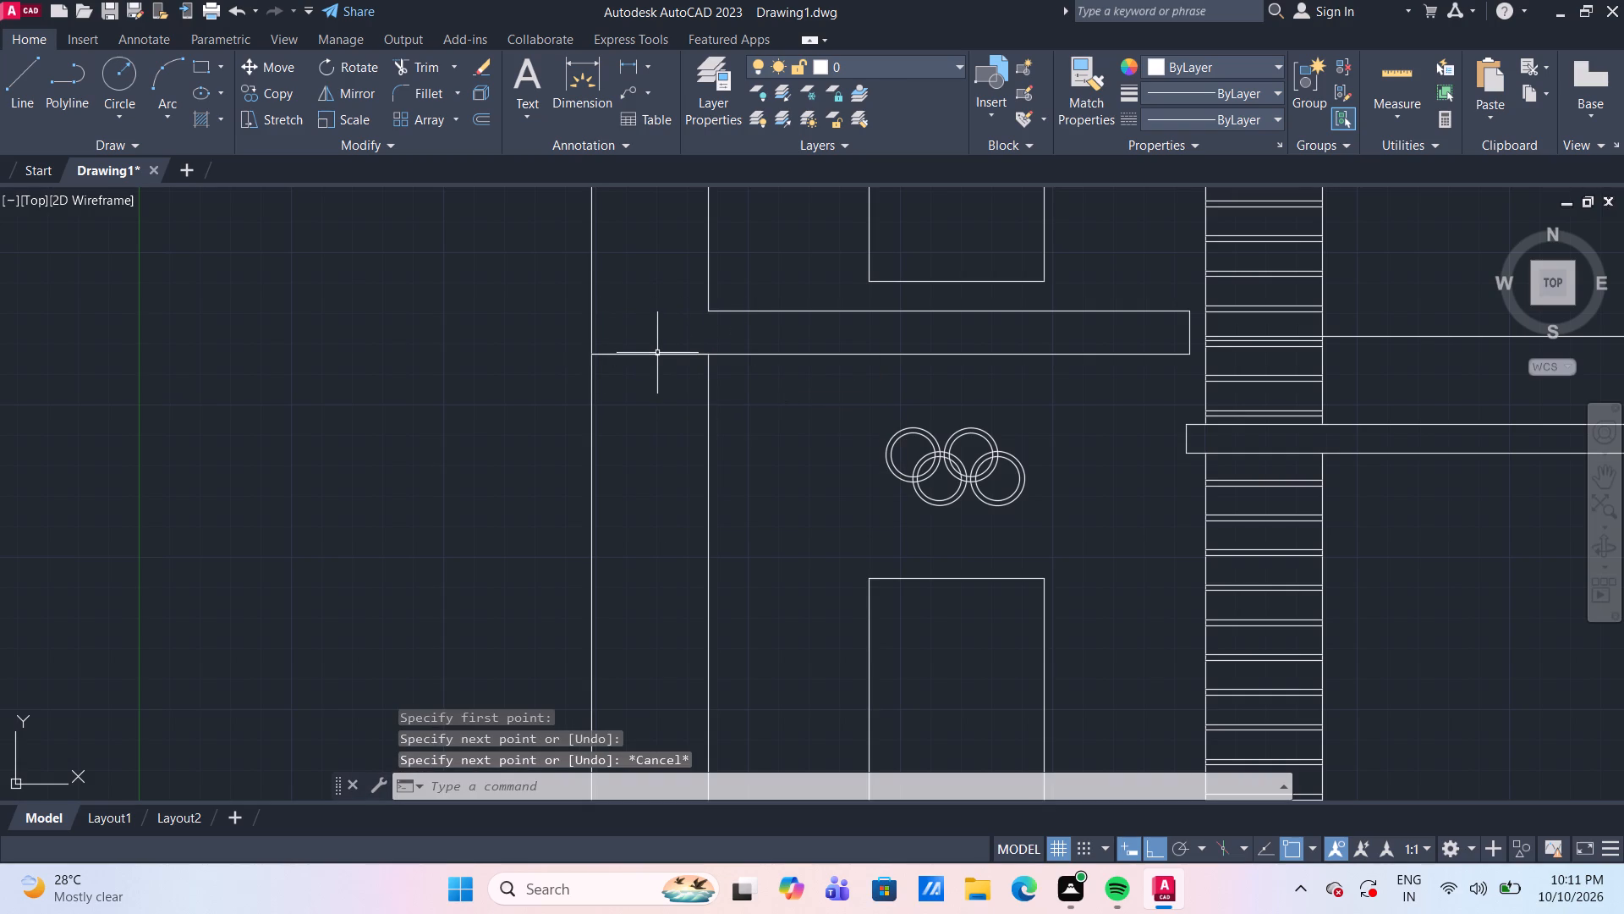
Move the new 4' line 6" straight down from the band's bottom edge.
left_click(656, 355)
type("m")
key("space")
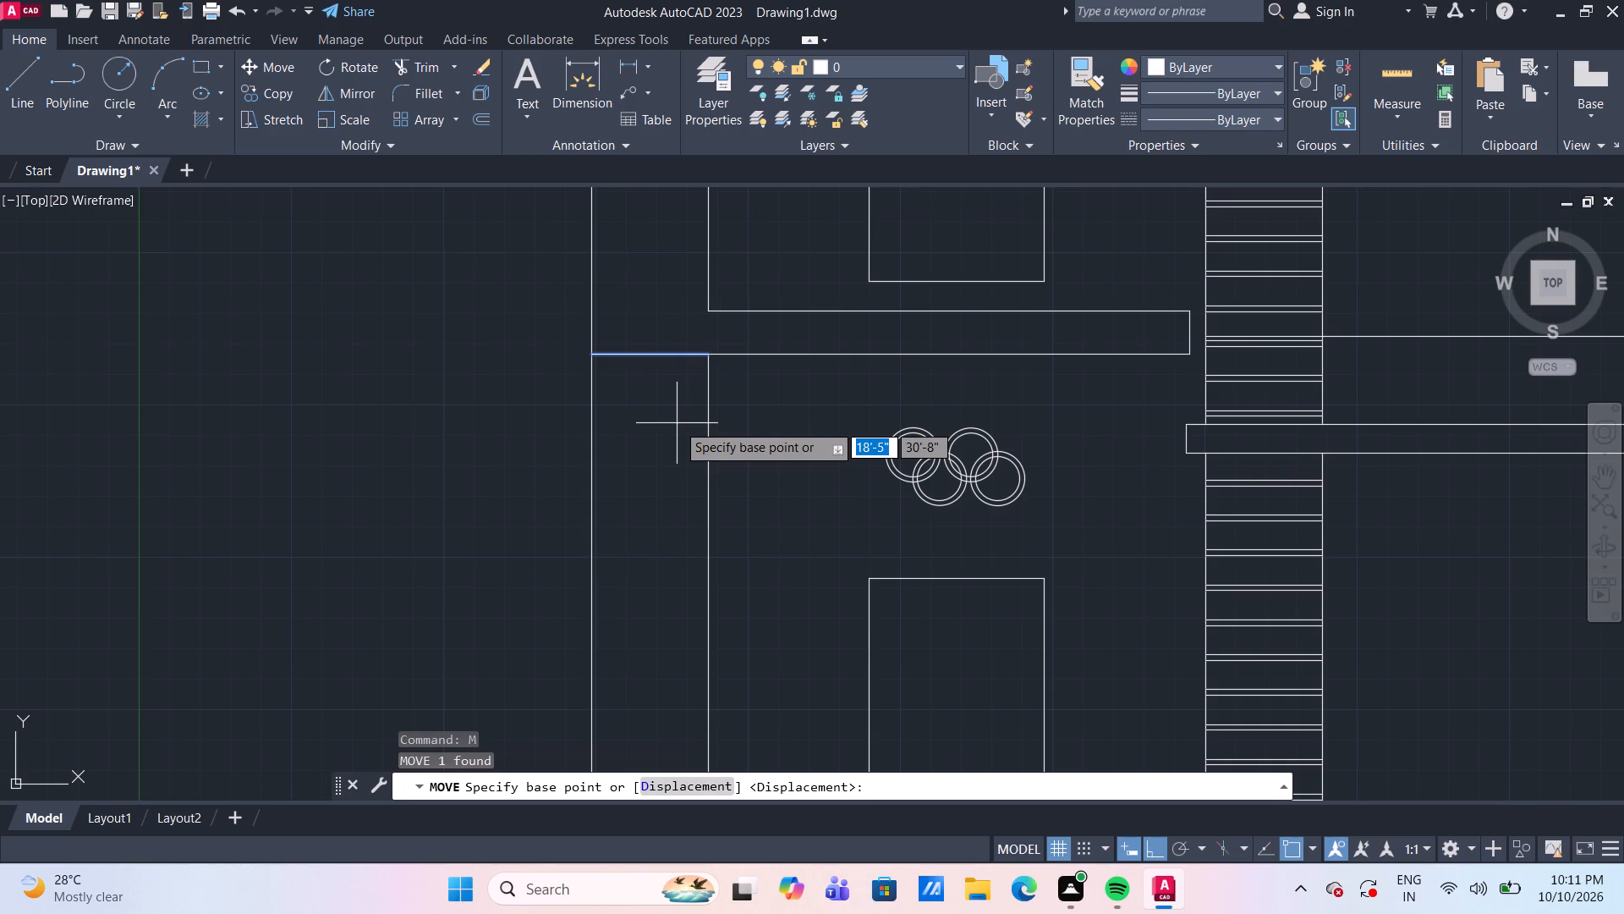
left_click(707, 353)
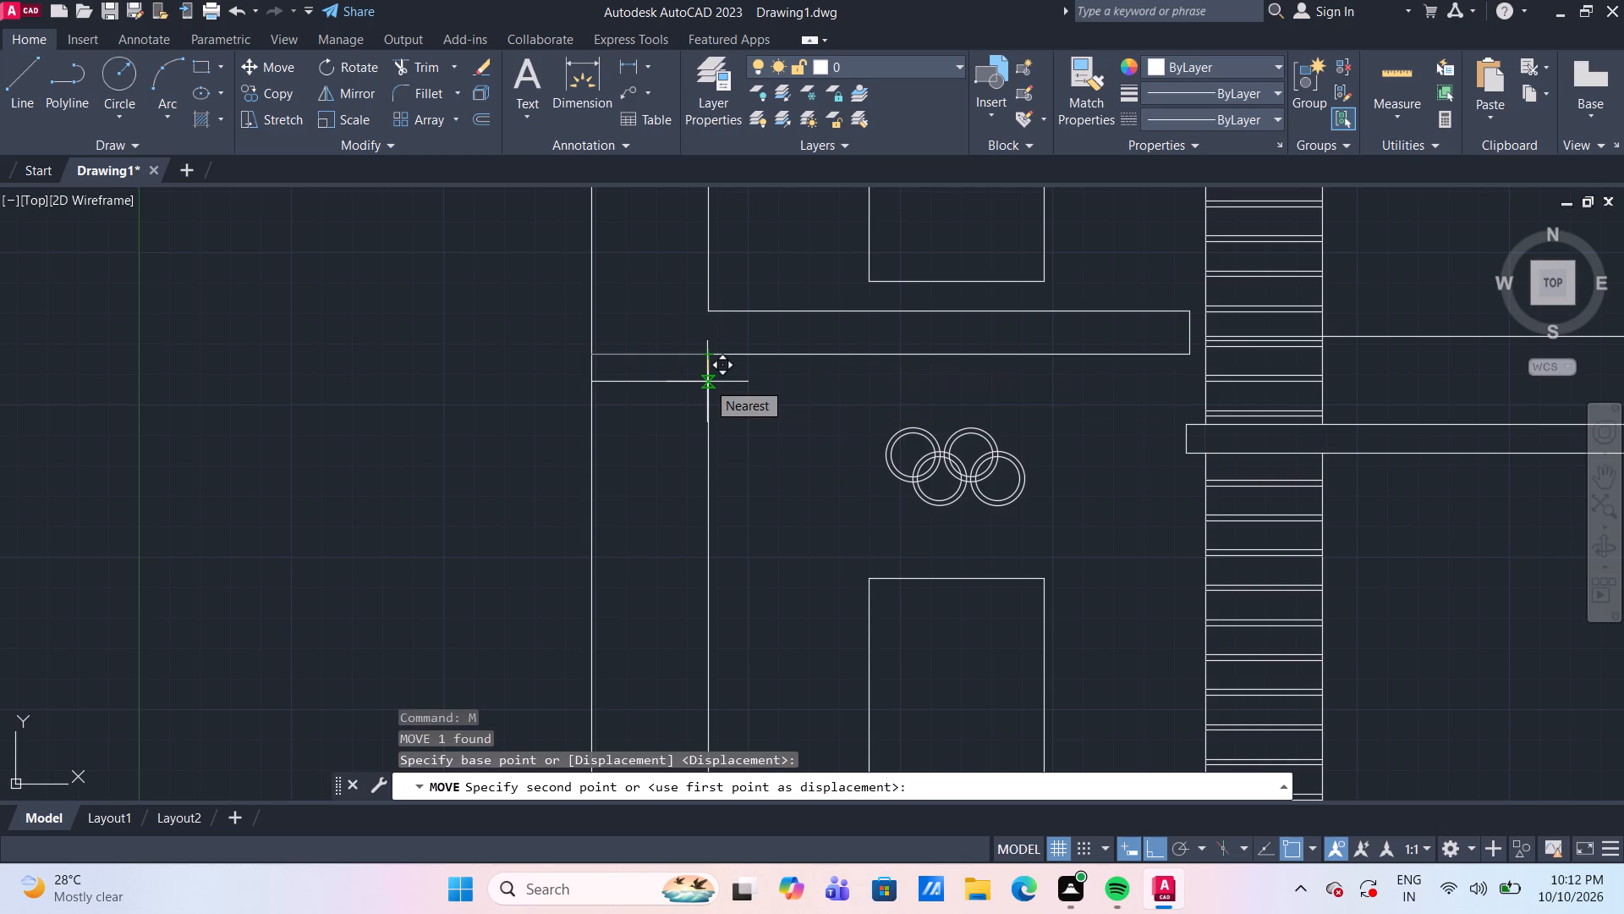
type("6\"")
key("Return")
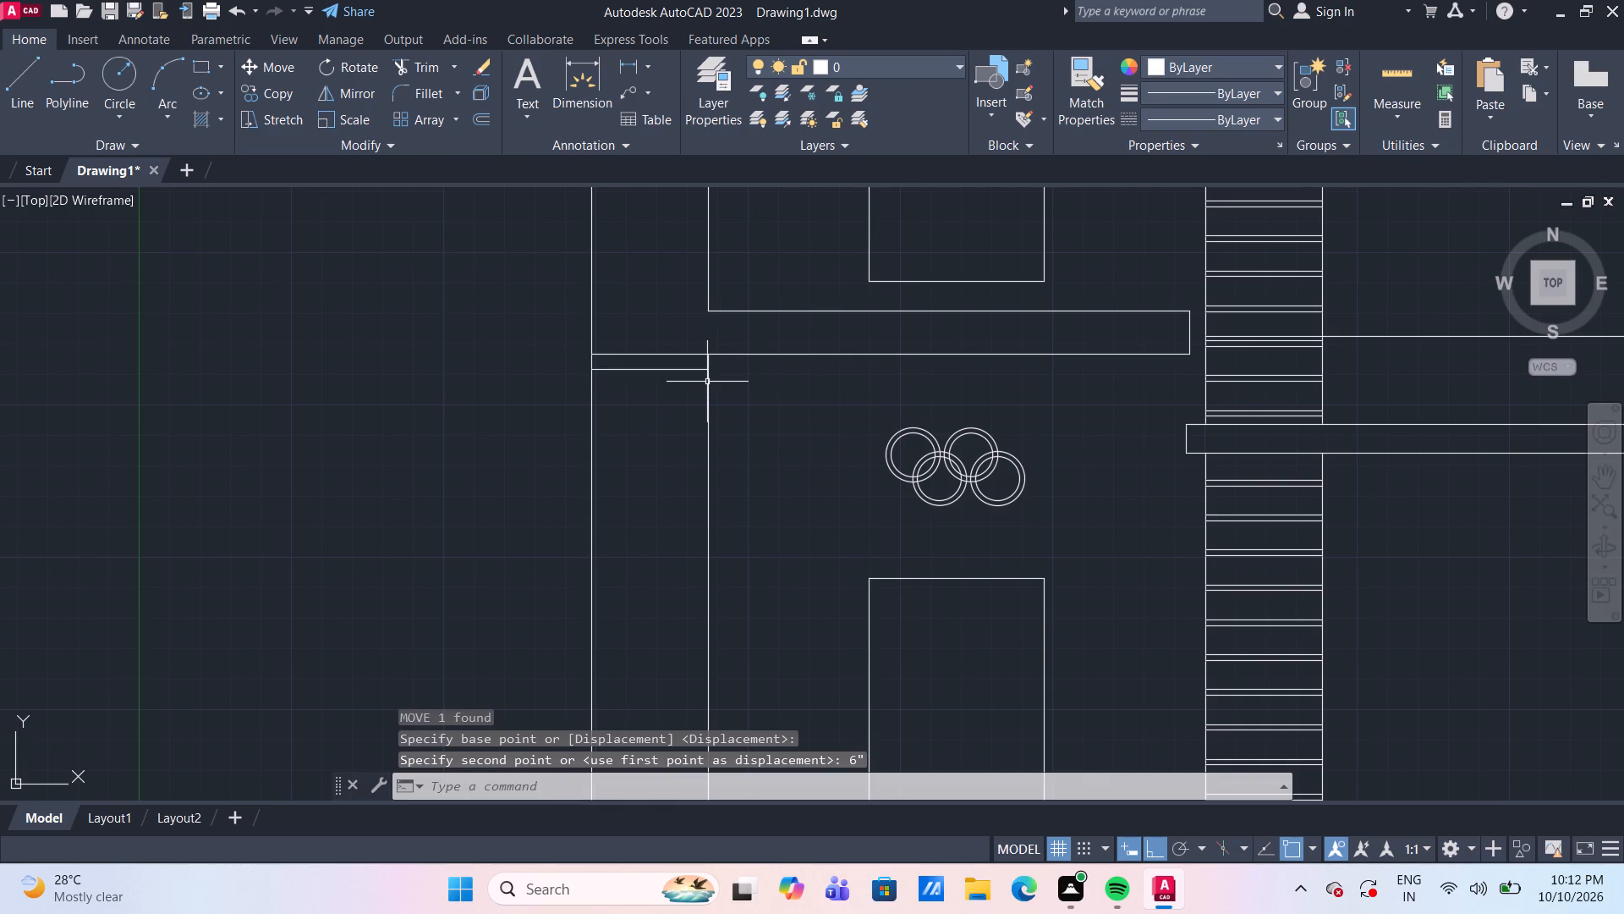
Move the 4' line in the left strip a further 3" straight down.
scroll(691, 372, "up", 1)
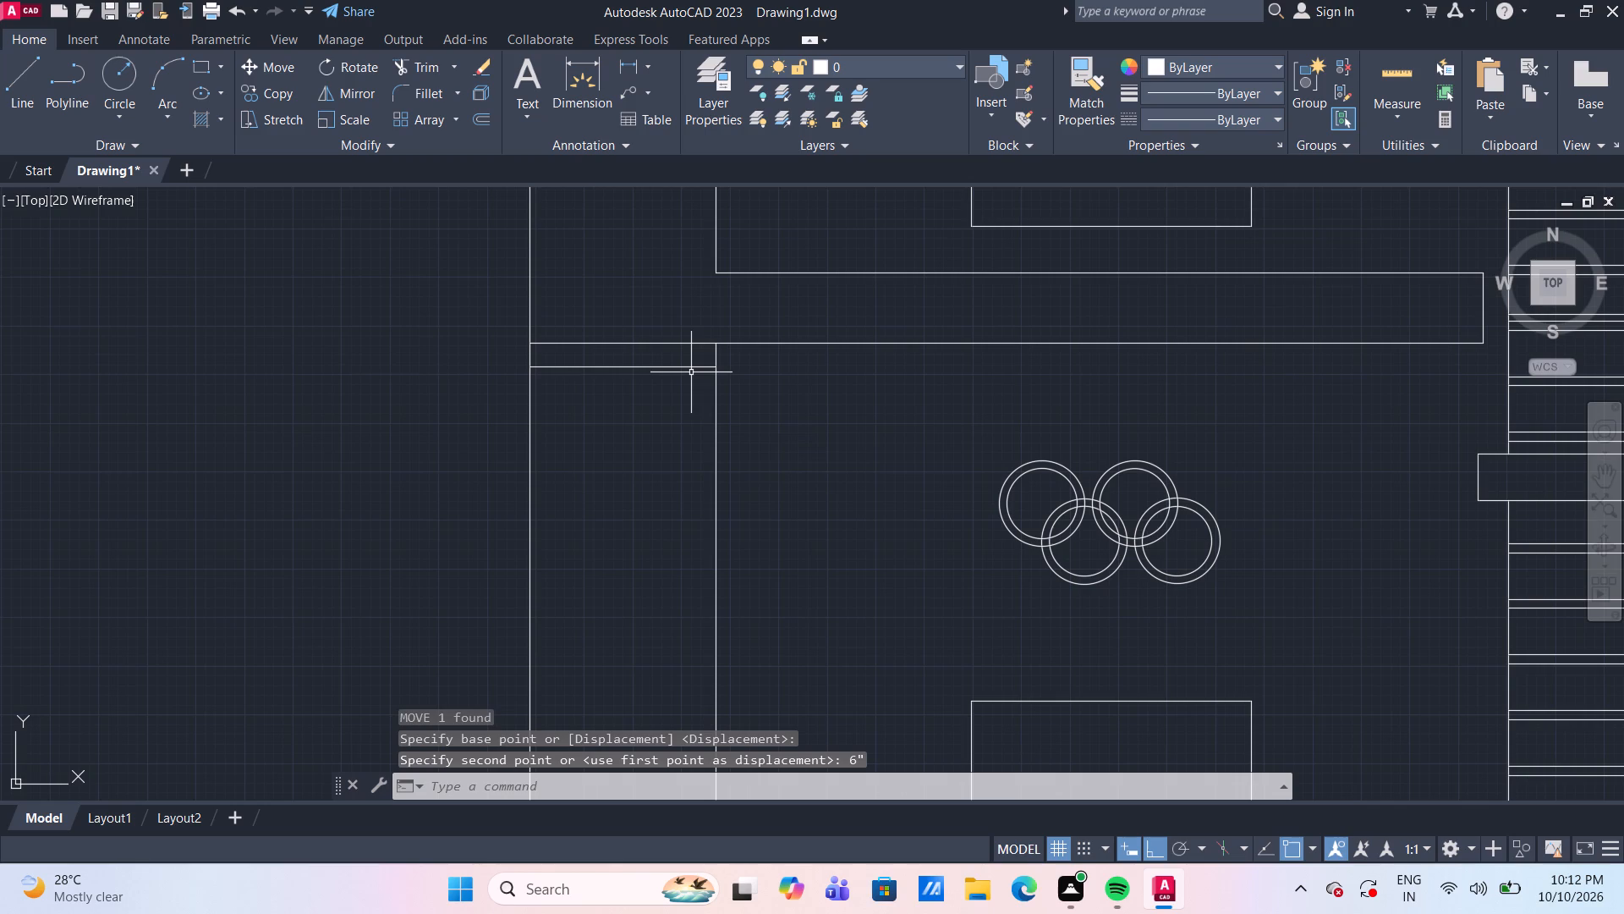
left_click(684, 367)
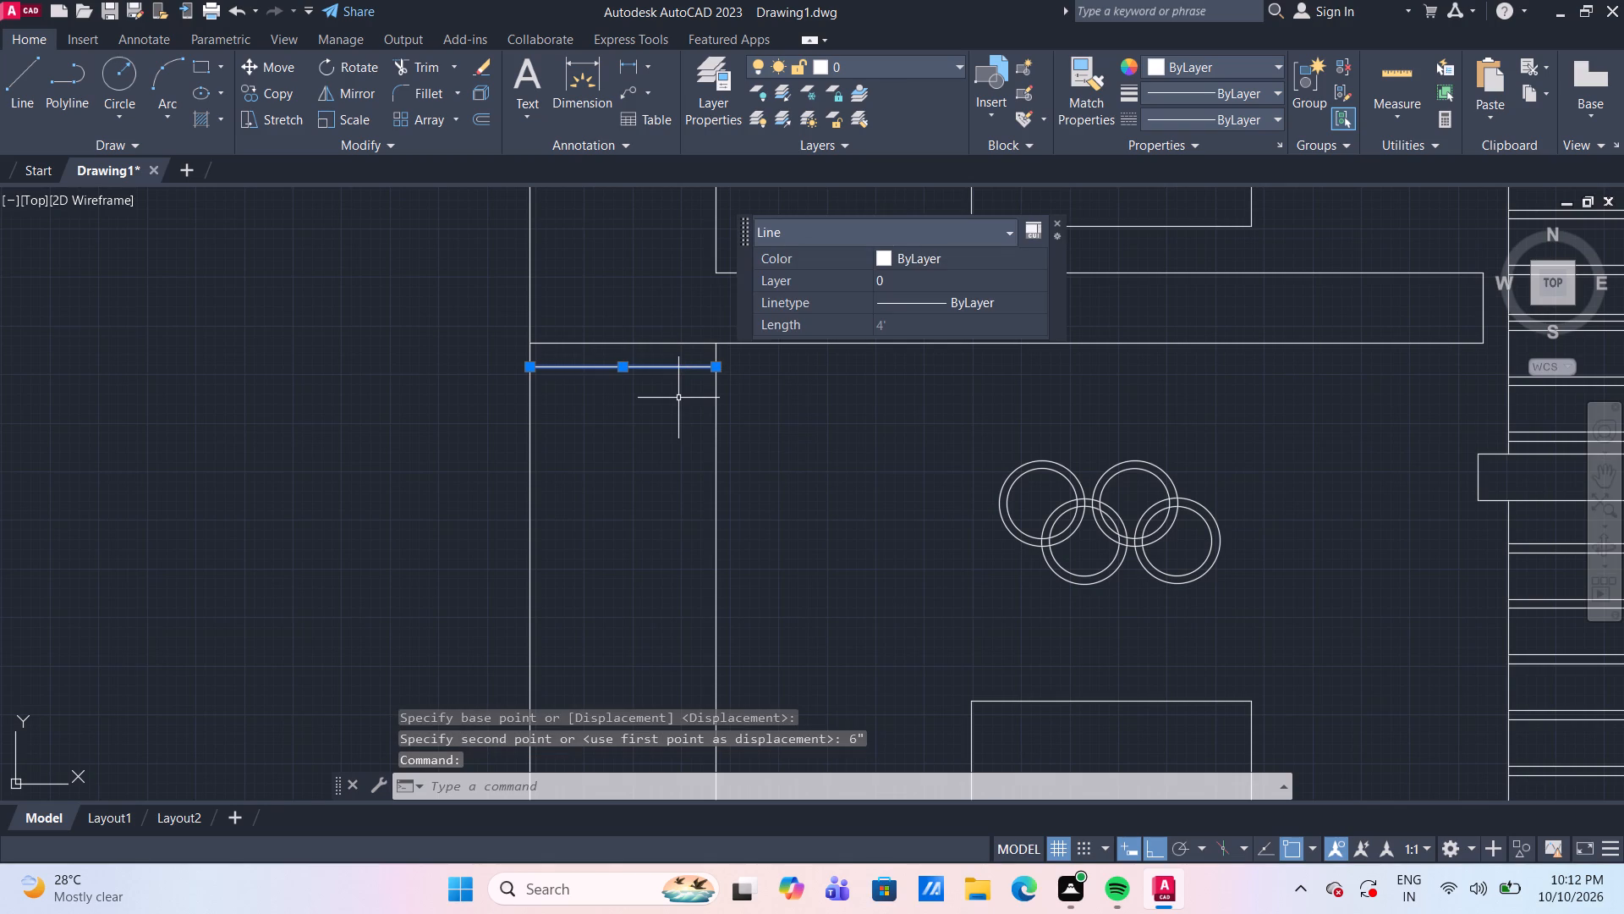
key("m")
key("Return")
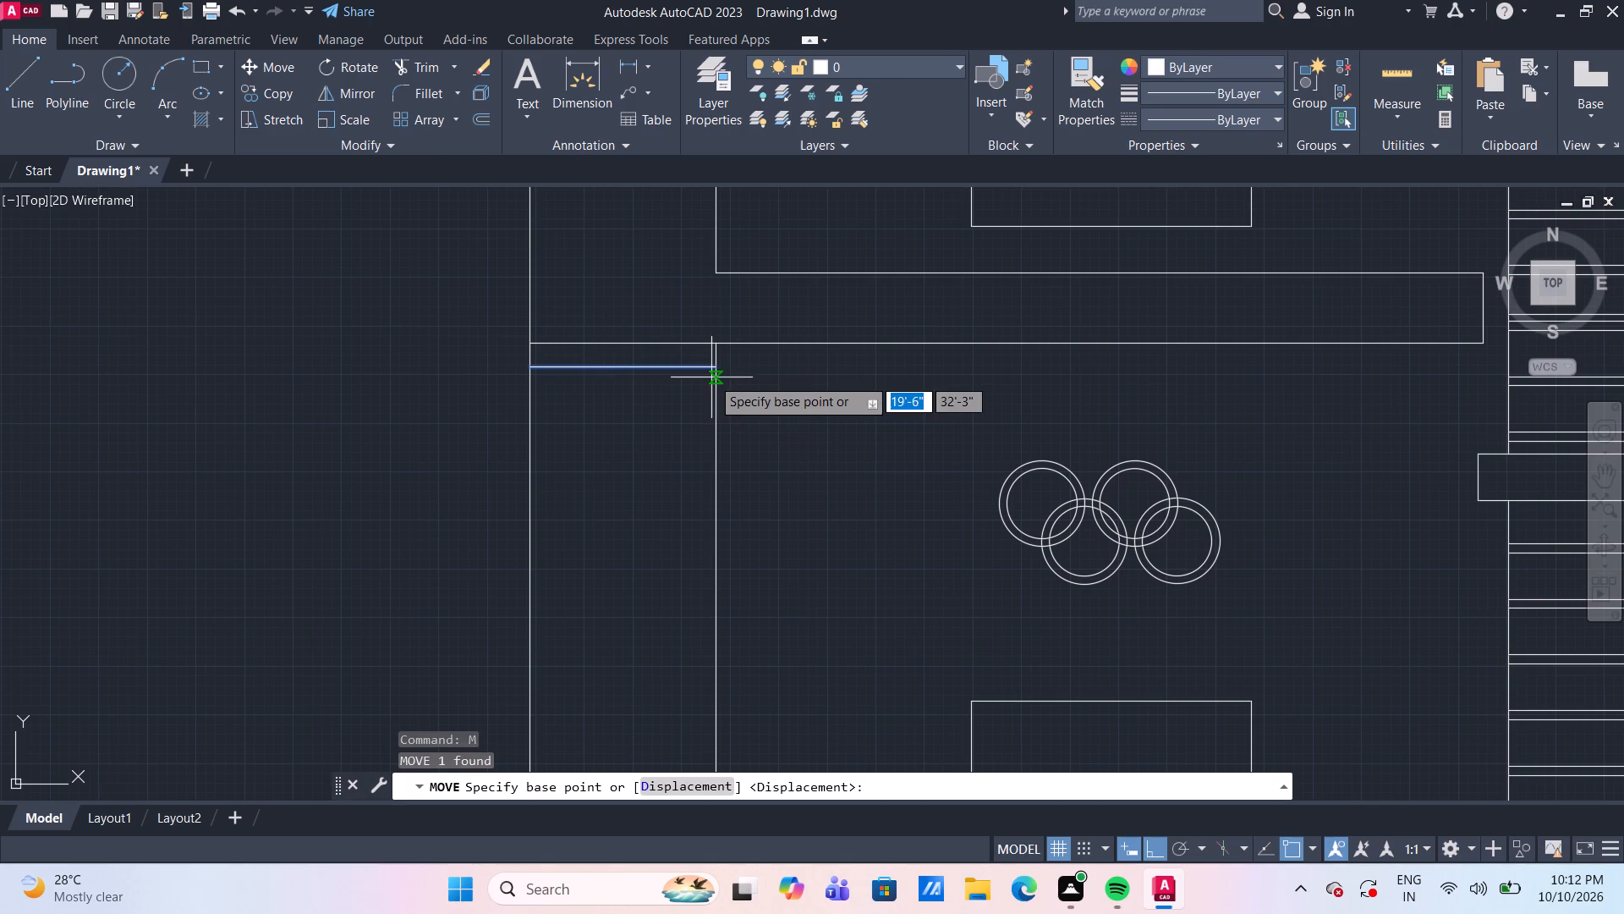
left_click(717, 369)
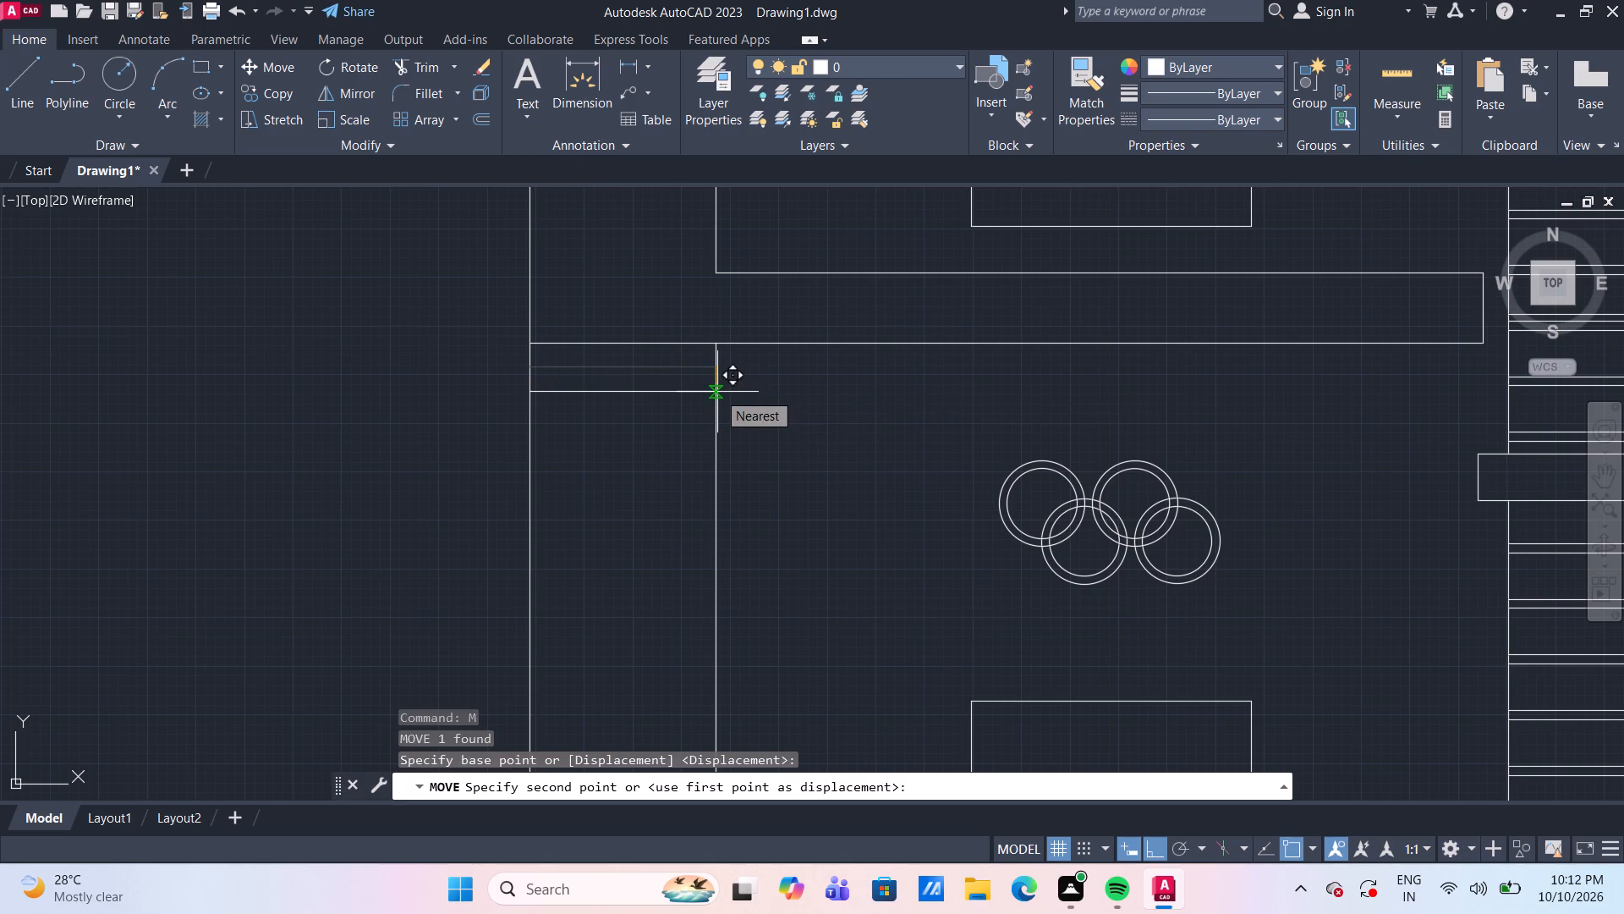
type("3\"")
key("Return")
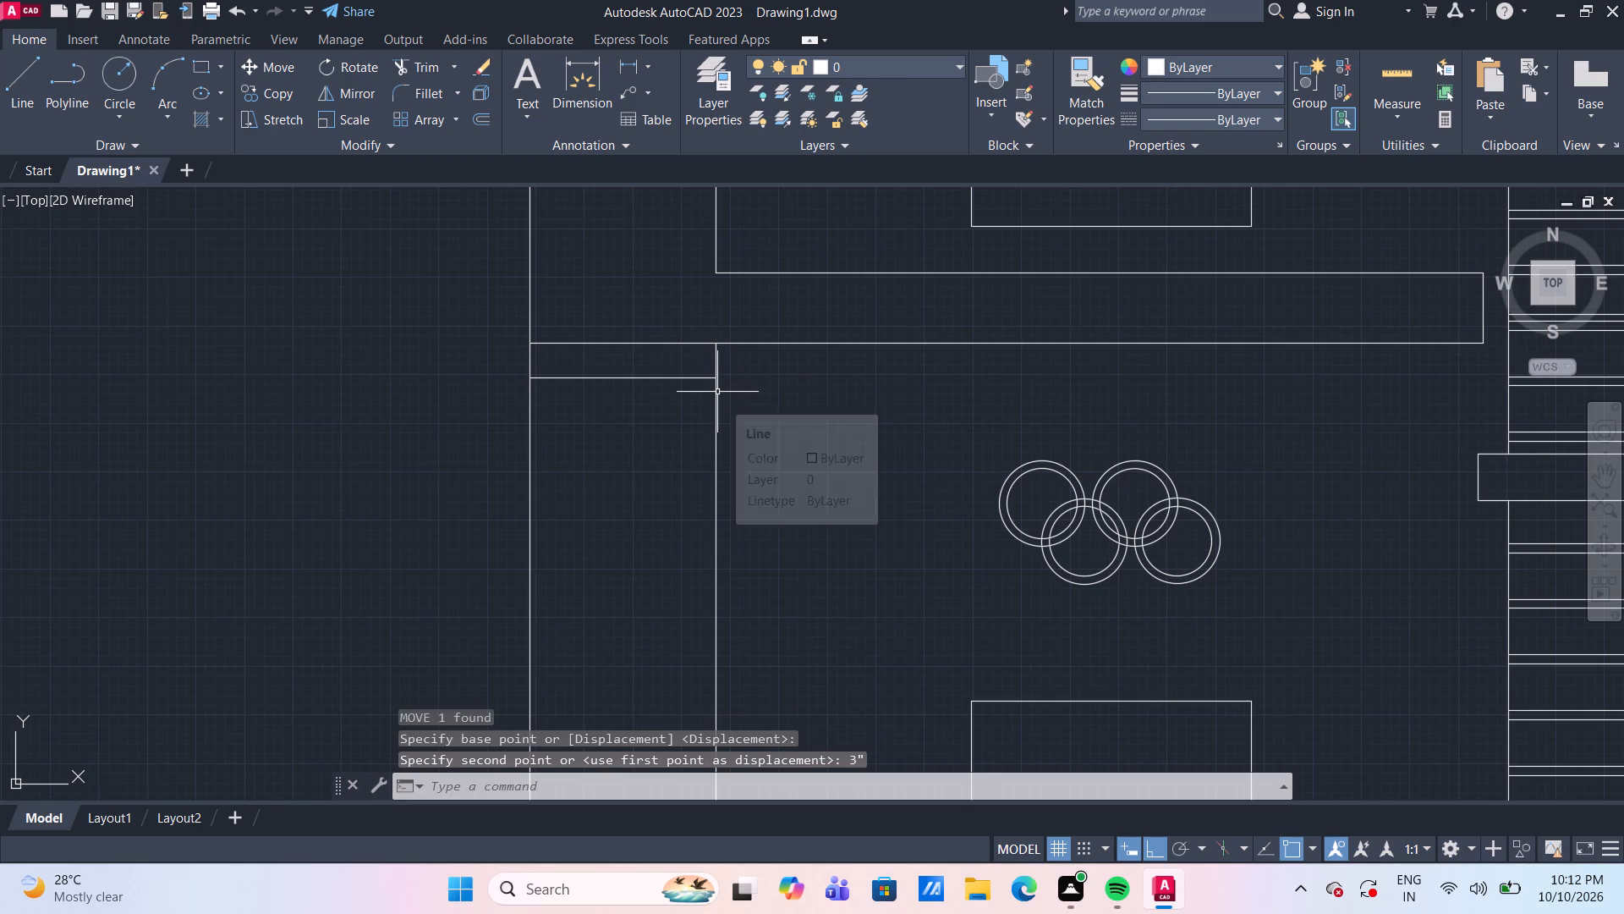
key("Escape")
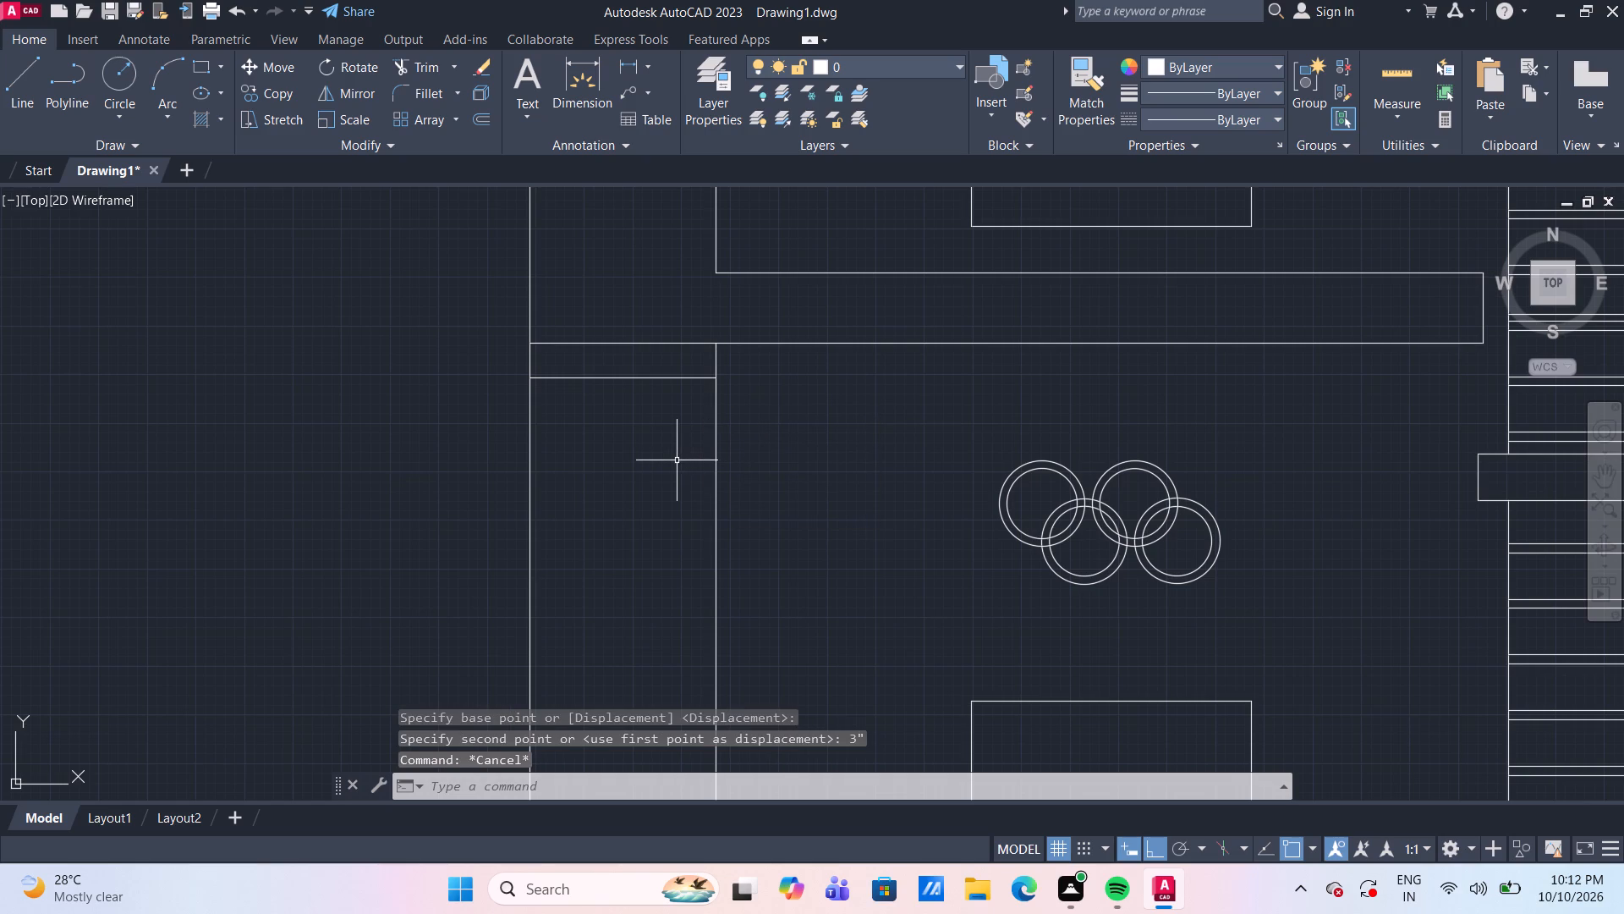
Offset the 4' line downward in the left strip, chaining successive offsets of 1', 5" and 1'.
type("o")
key("space")
key("space")
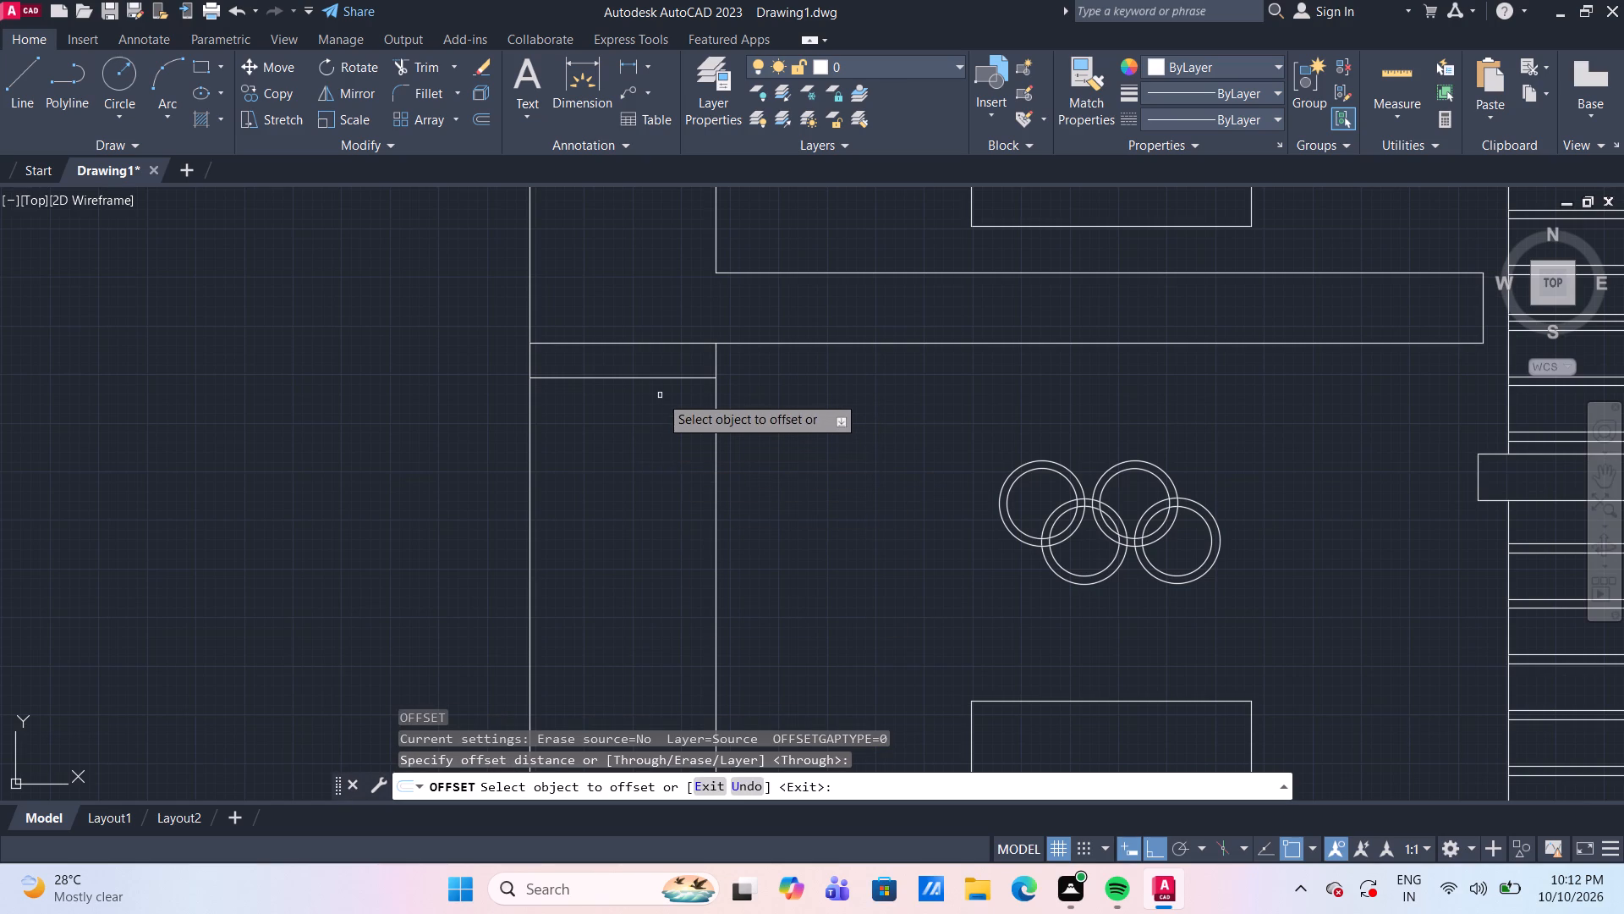
left_click(671, 377)
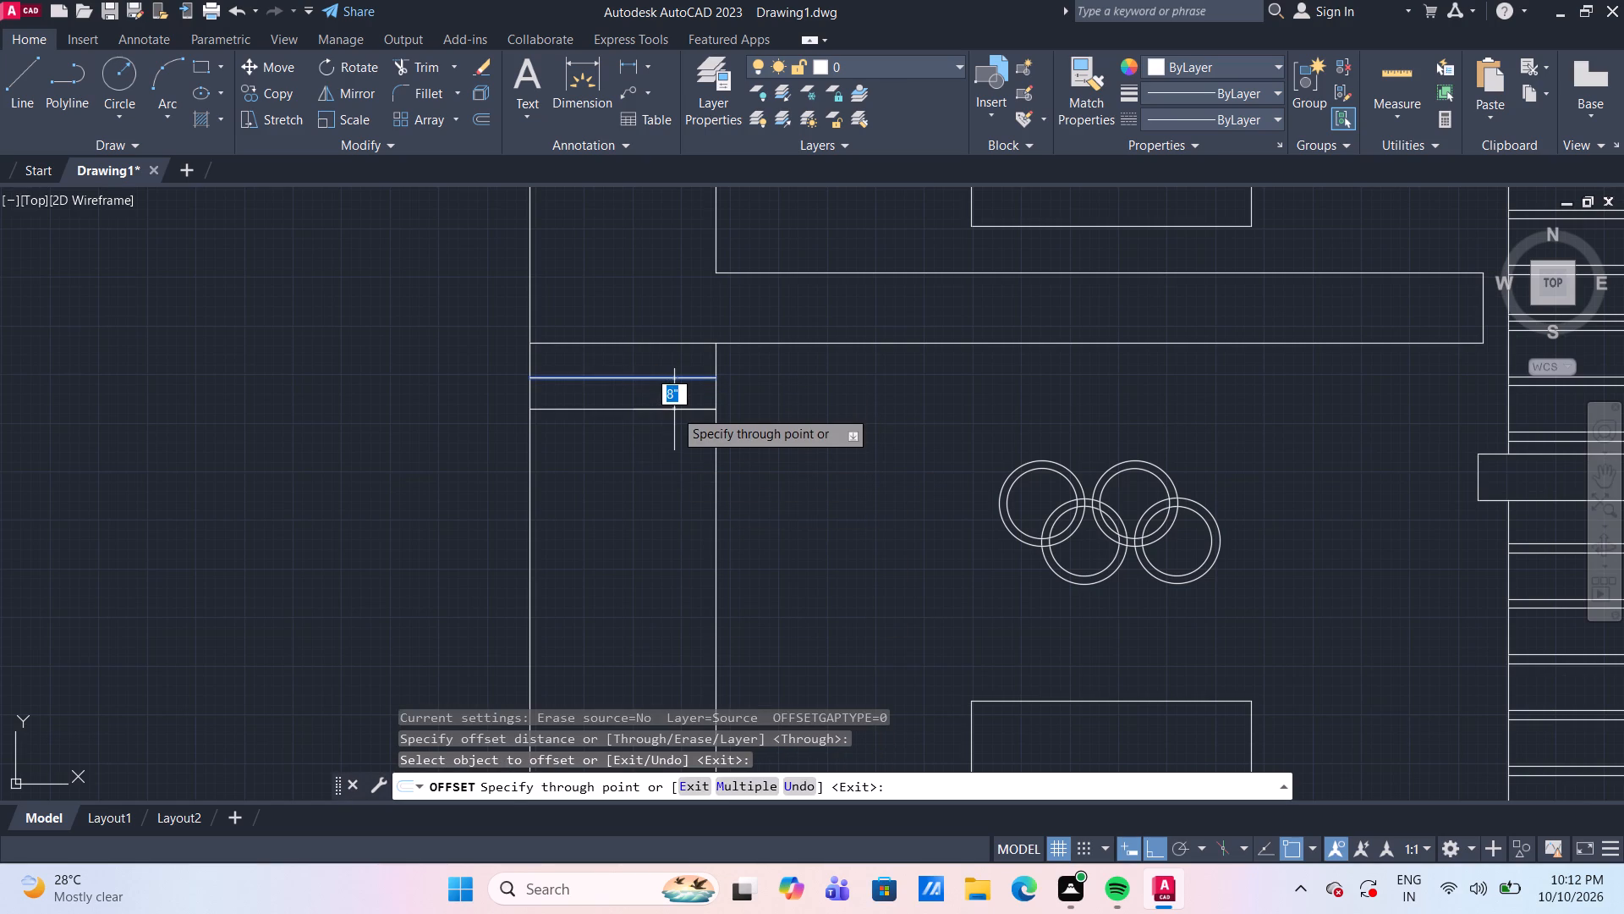
type("1'")
key("Return")
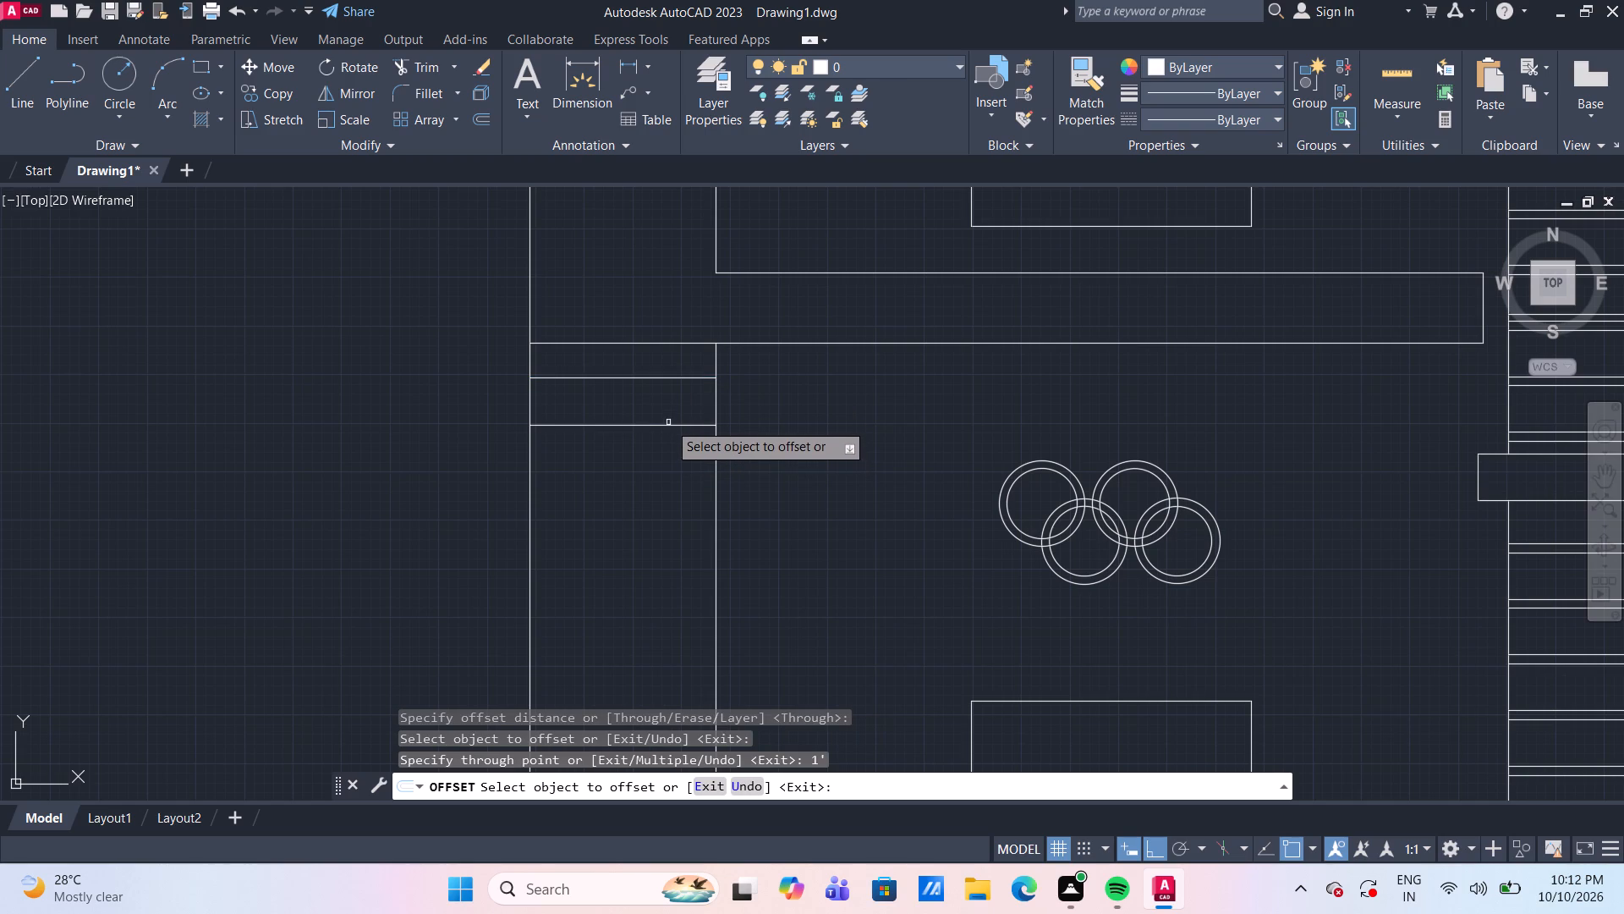
left_click(663, 430)
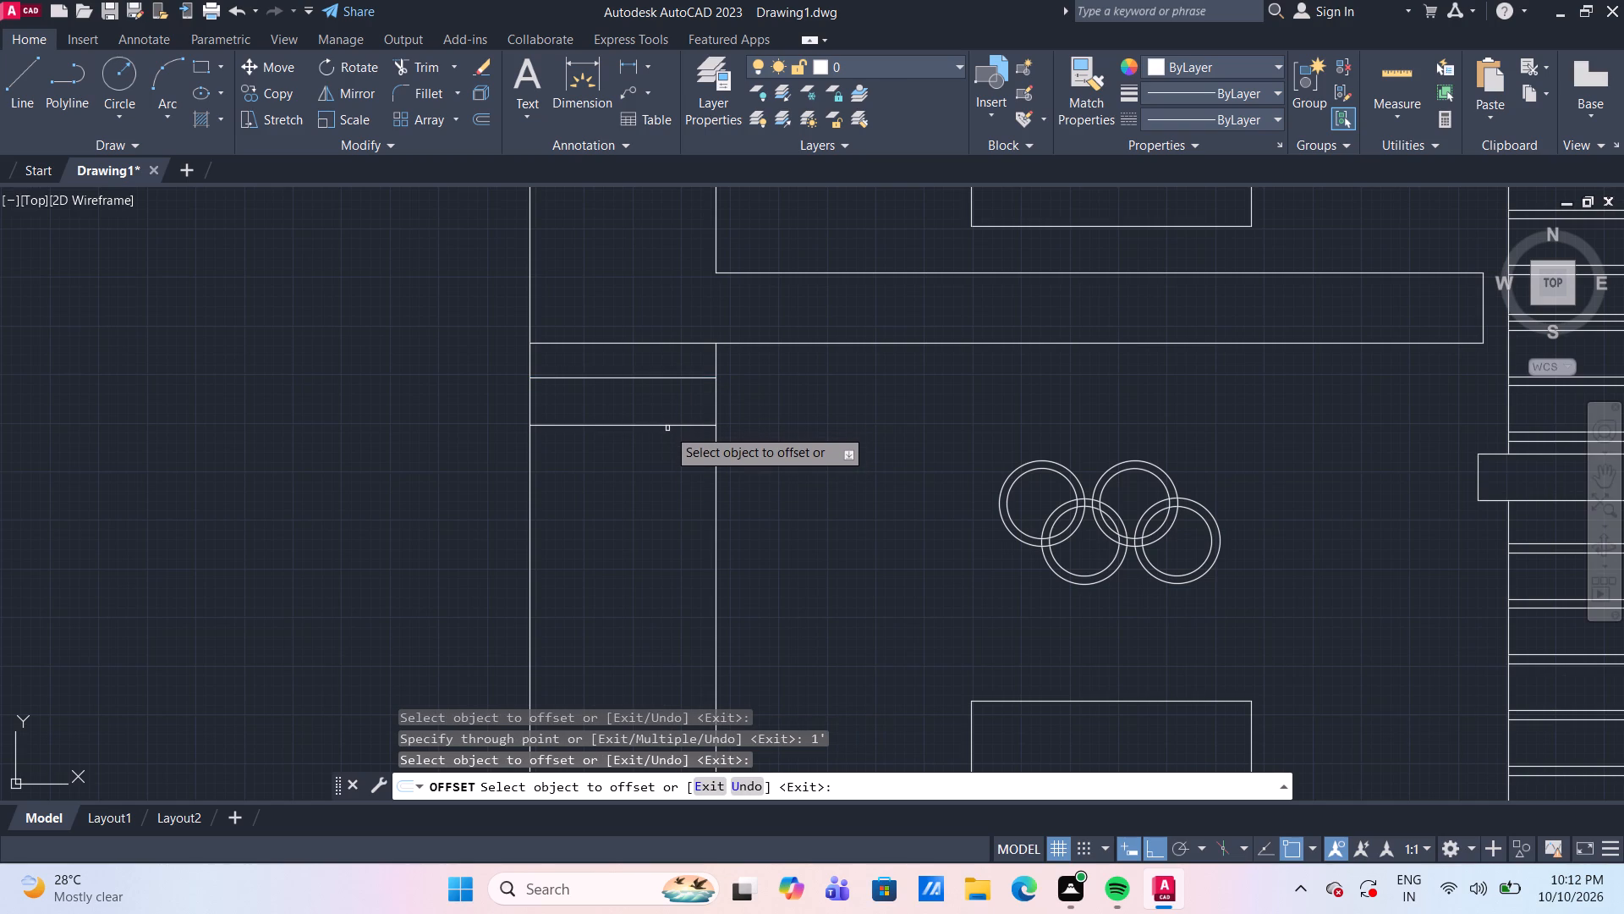
left_click(670, 425)
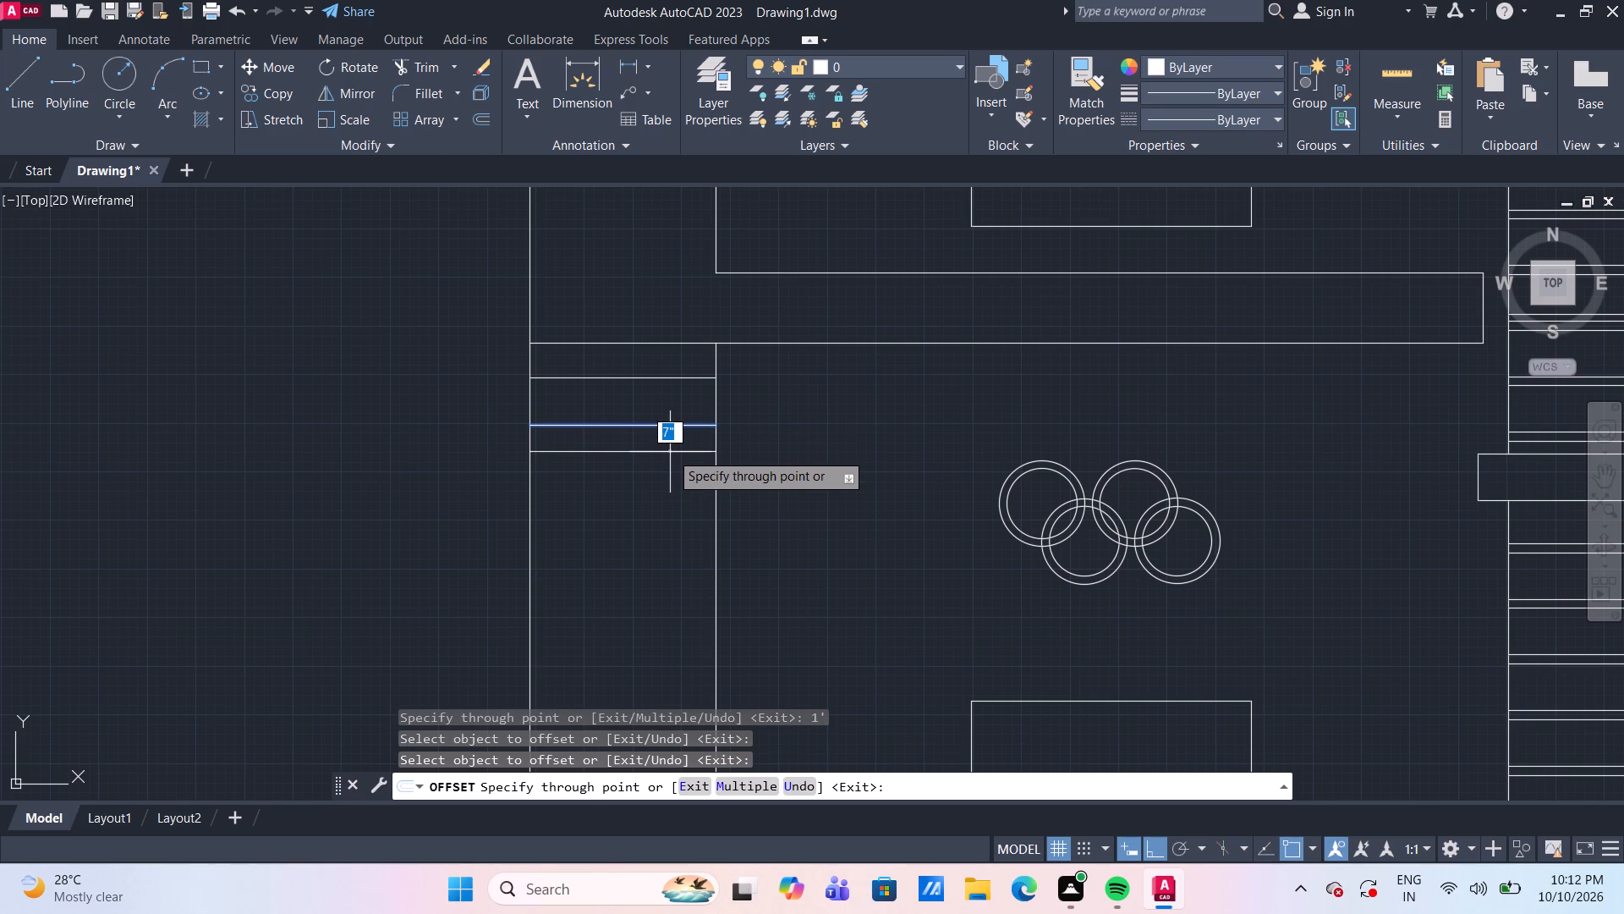
type("5\"")
key("Return")
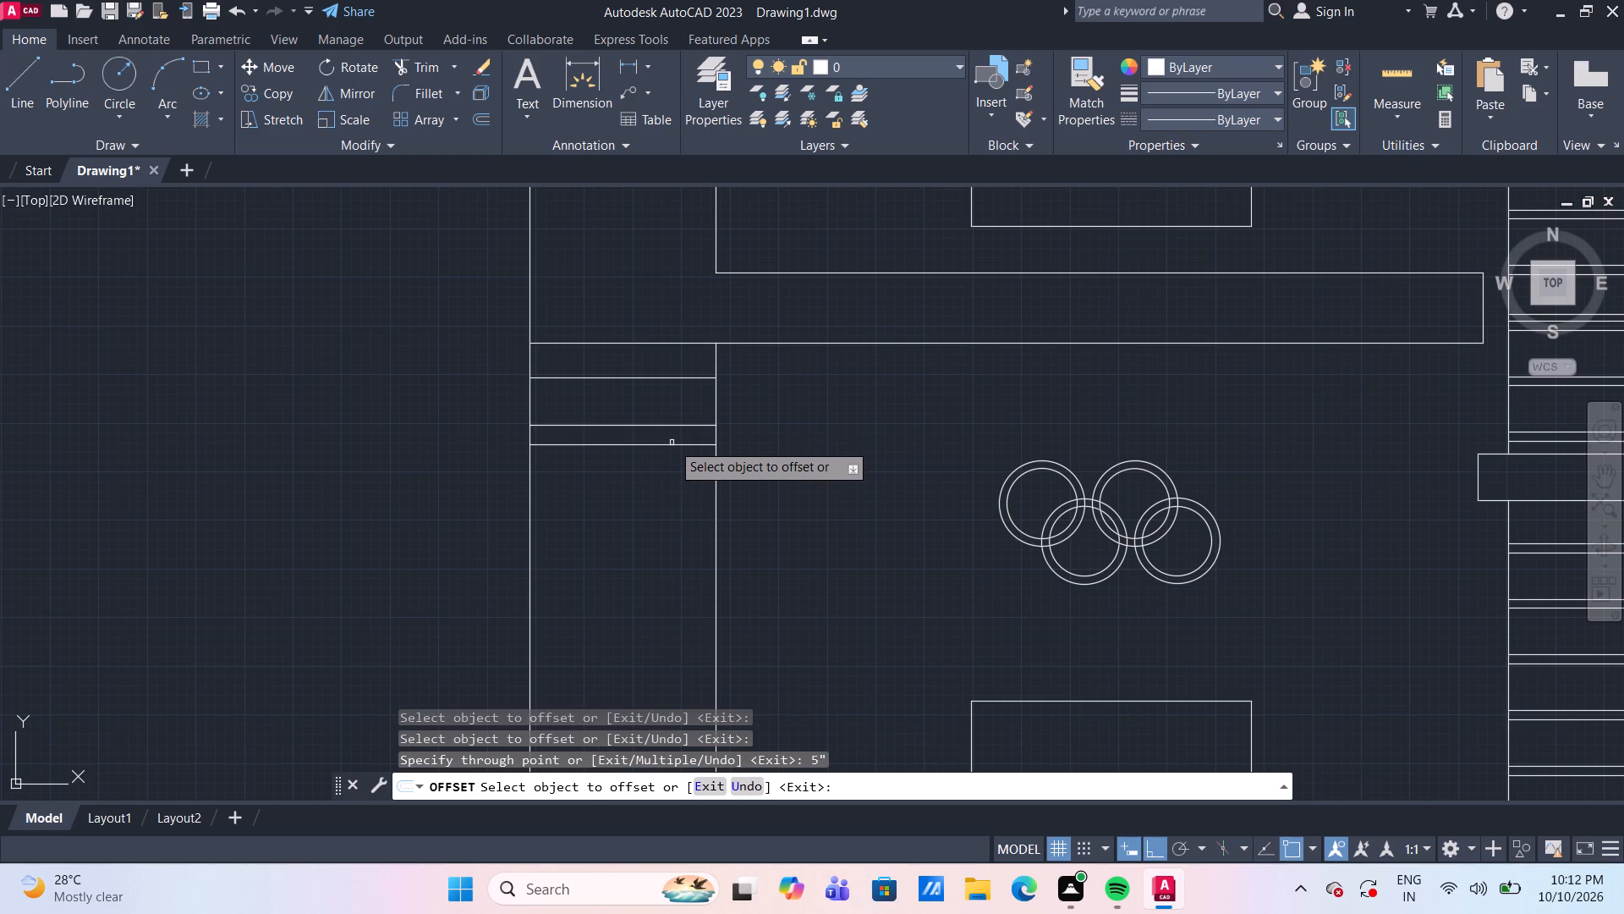
left_click(672, 443)
type("1'")
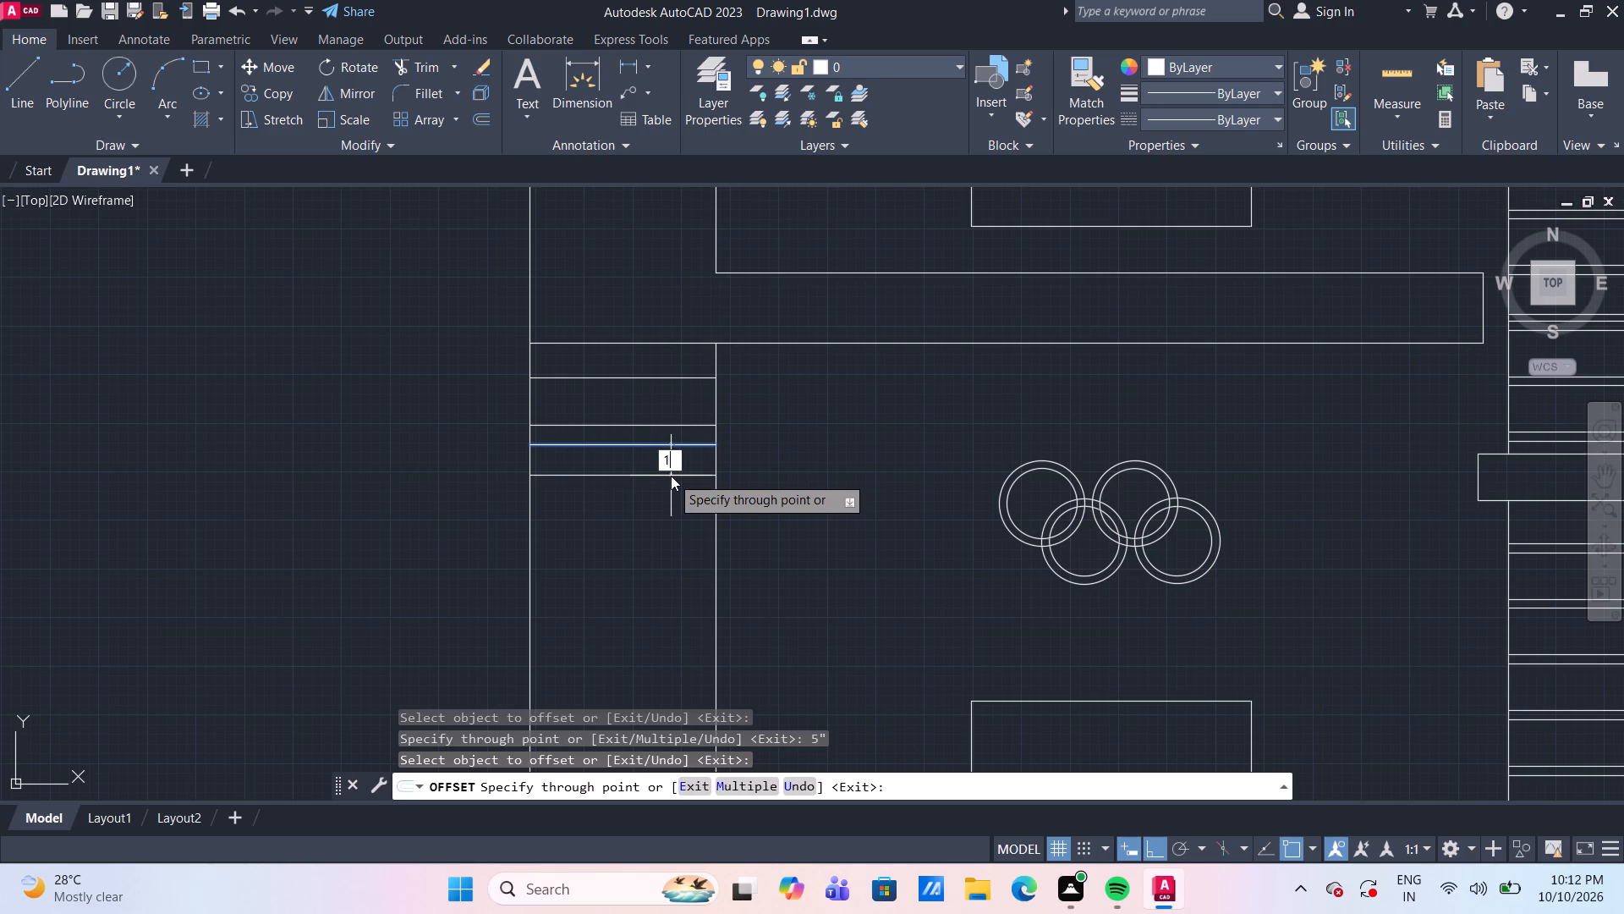
key("Return")
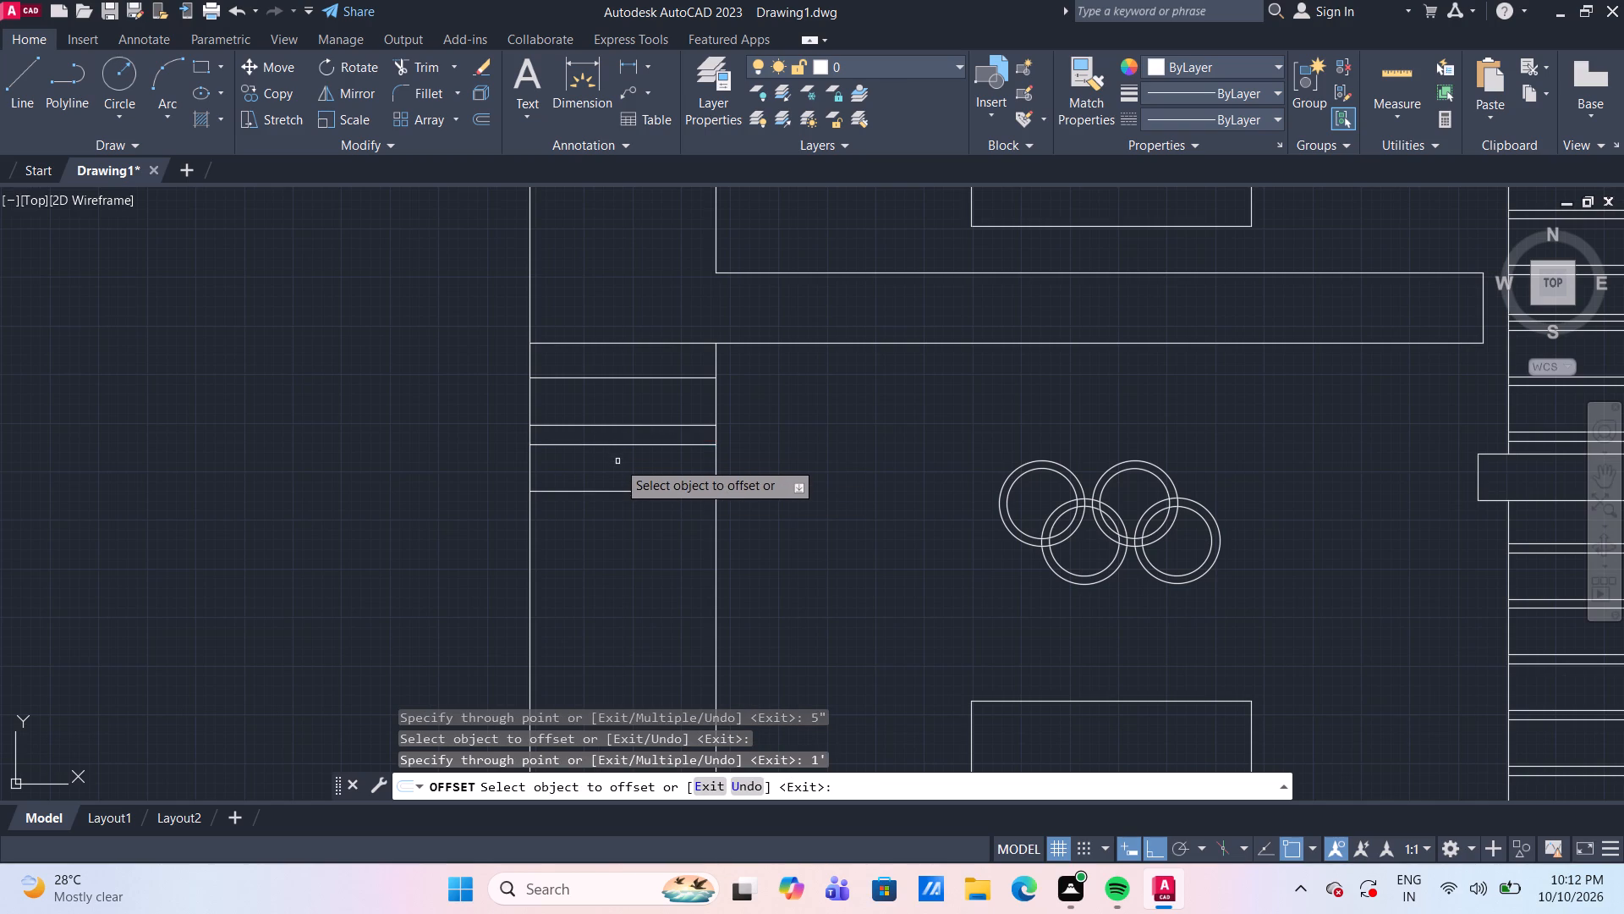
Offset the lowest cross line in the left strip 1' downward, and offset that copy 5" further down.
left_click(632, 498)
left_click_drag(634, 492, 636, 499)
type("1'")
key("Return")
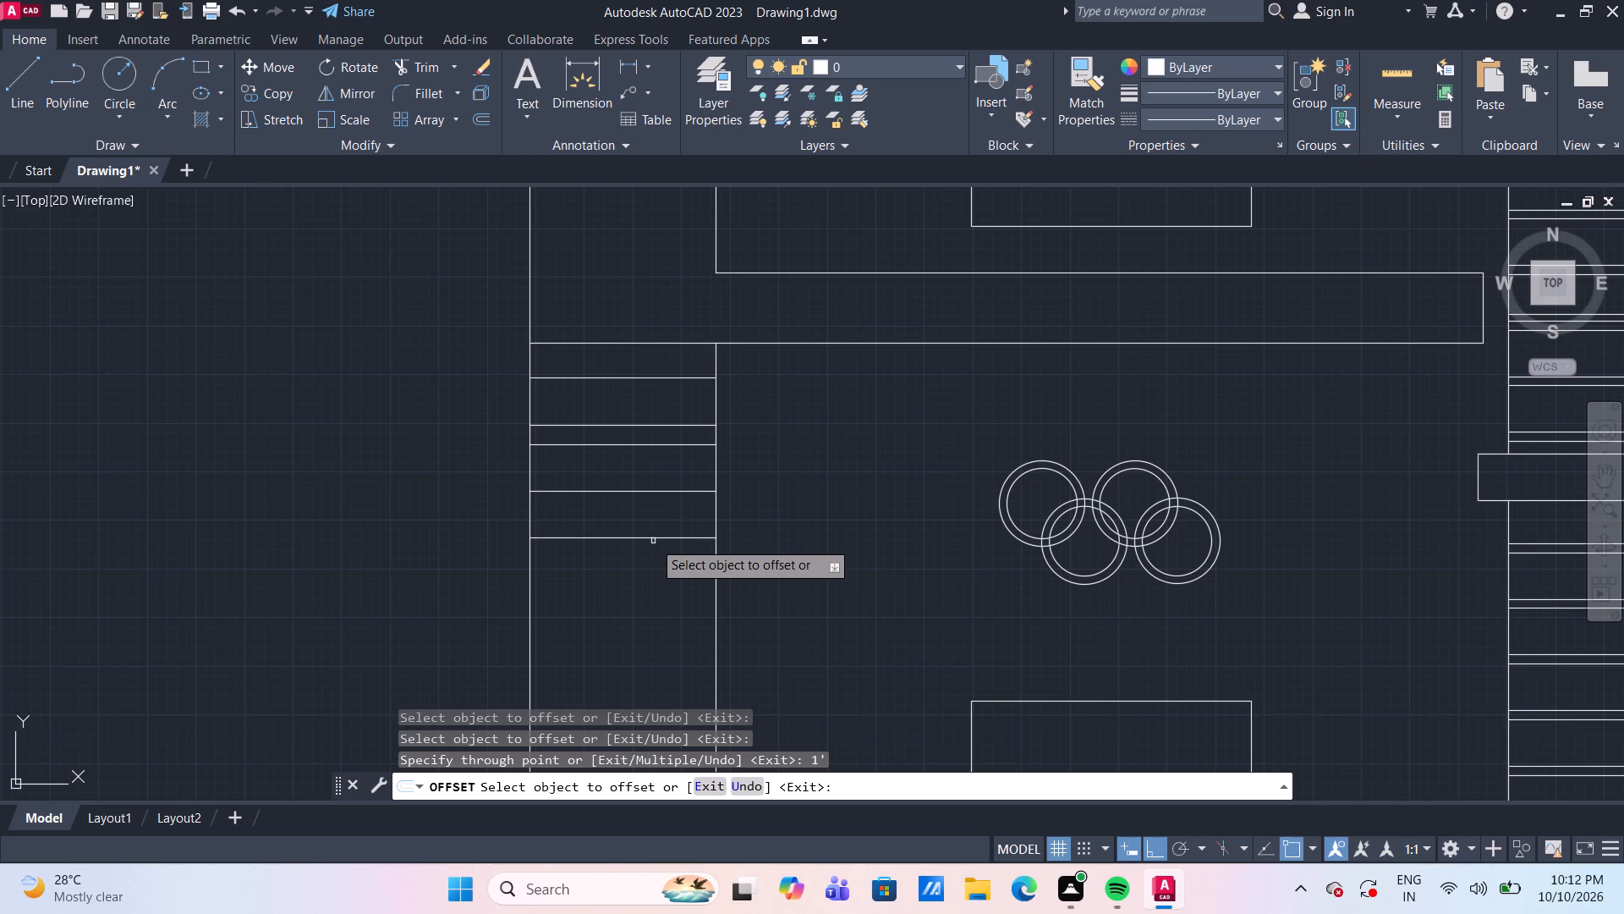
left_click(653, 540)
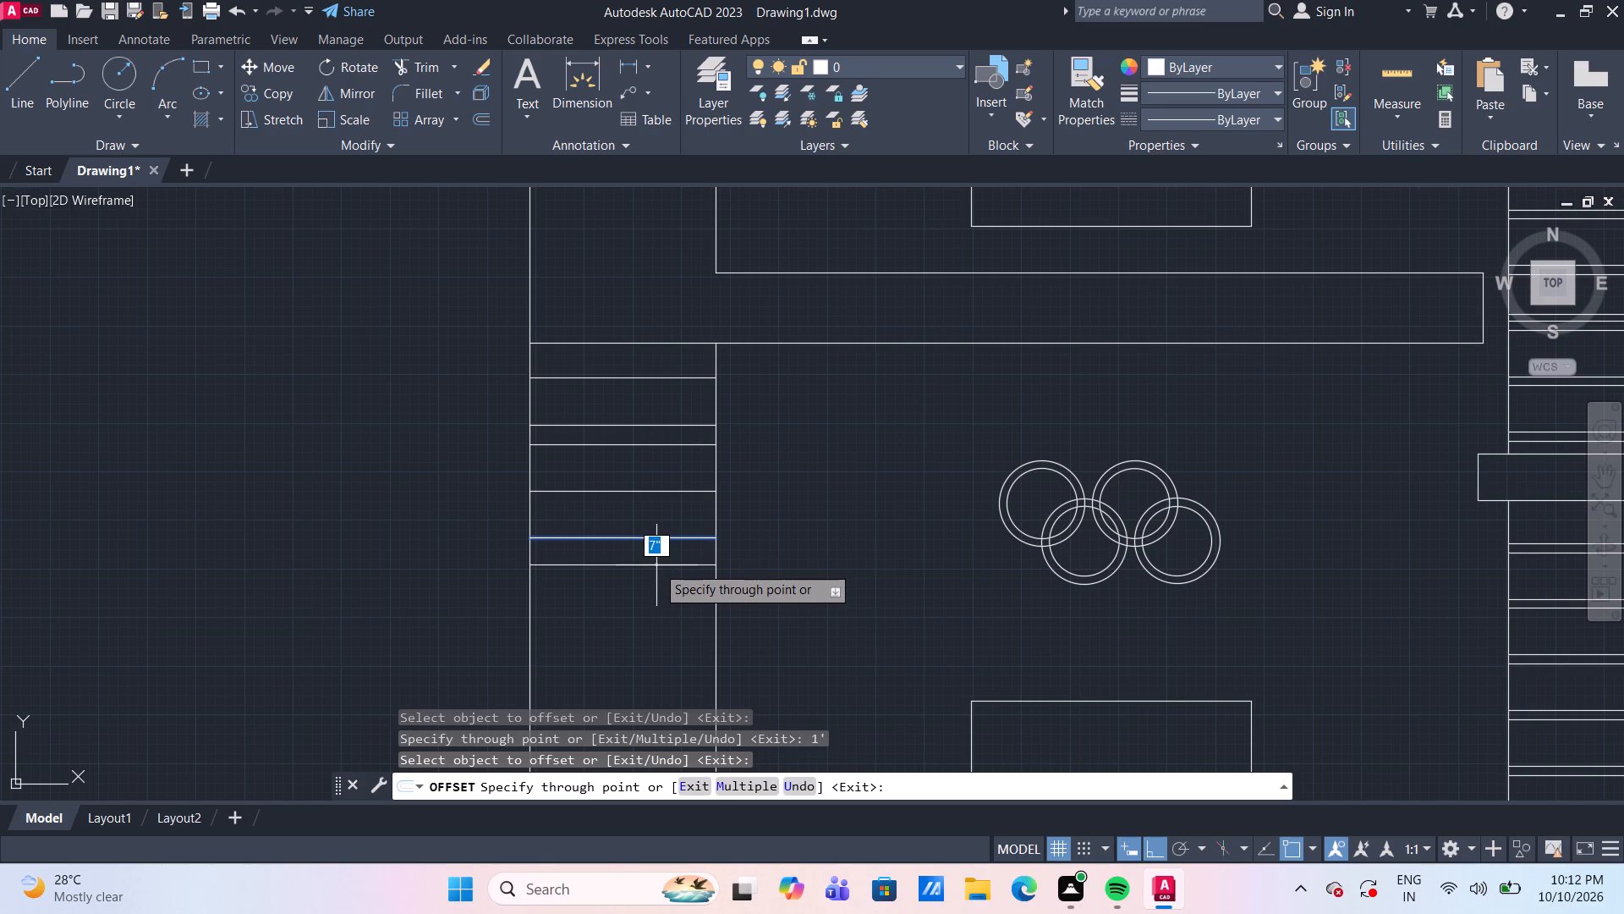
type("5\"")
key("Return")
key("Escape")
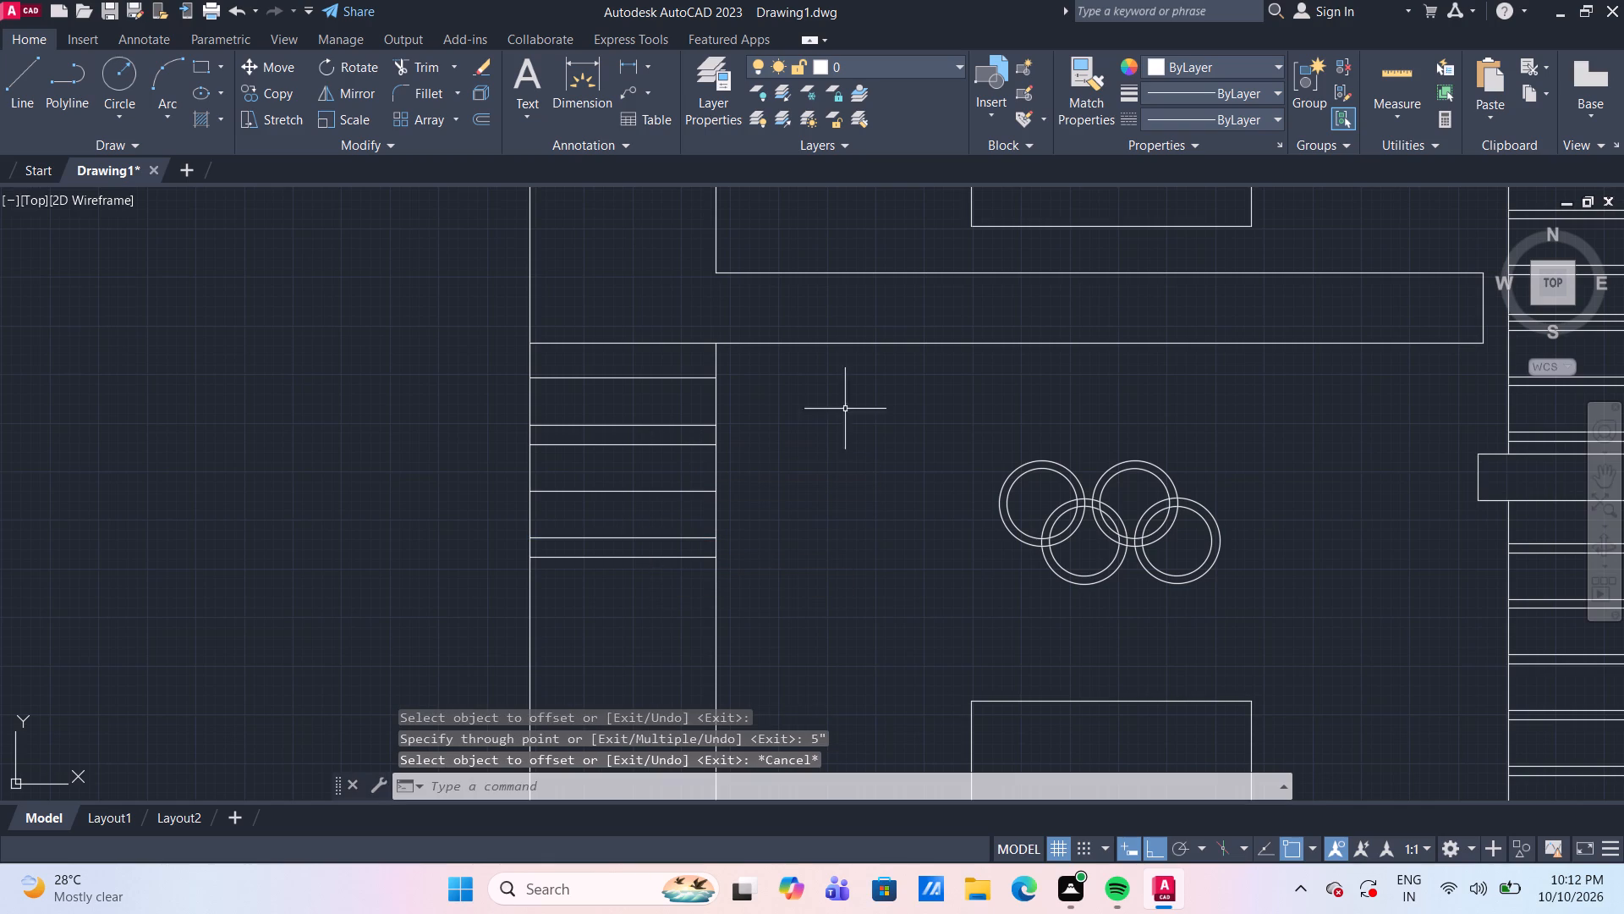
Quick-measure the spacing of the cross lines in the left strip.
left_click(1406, 69)
scroll(568, 447, "up", 2)
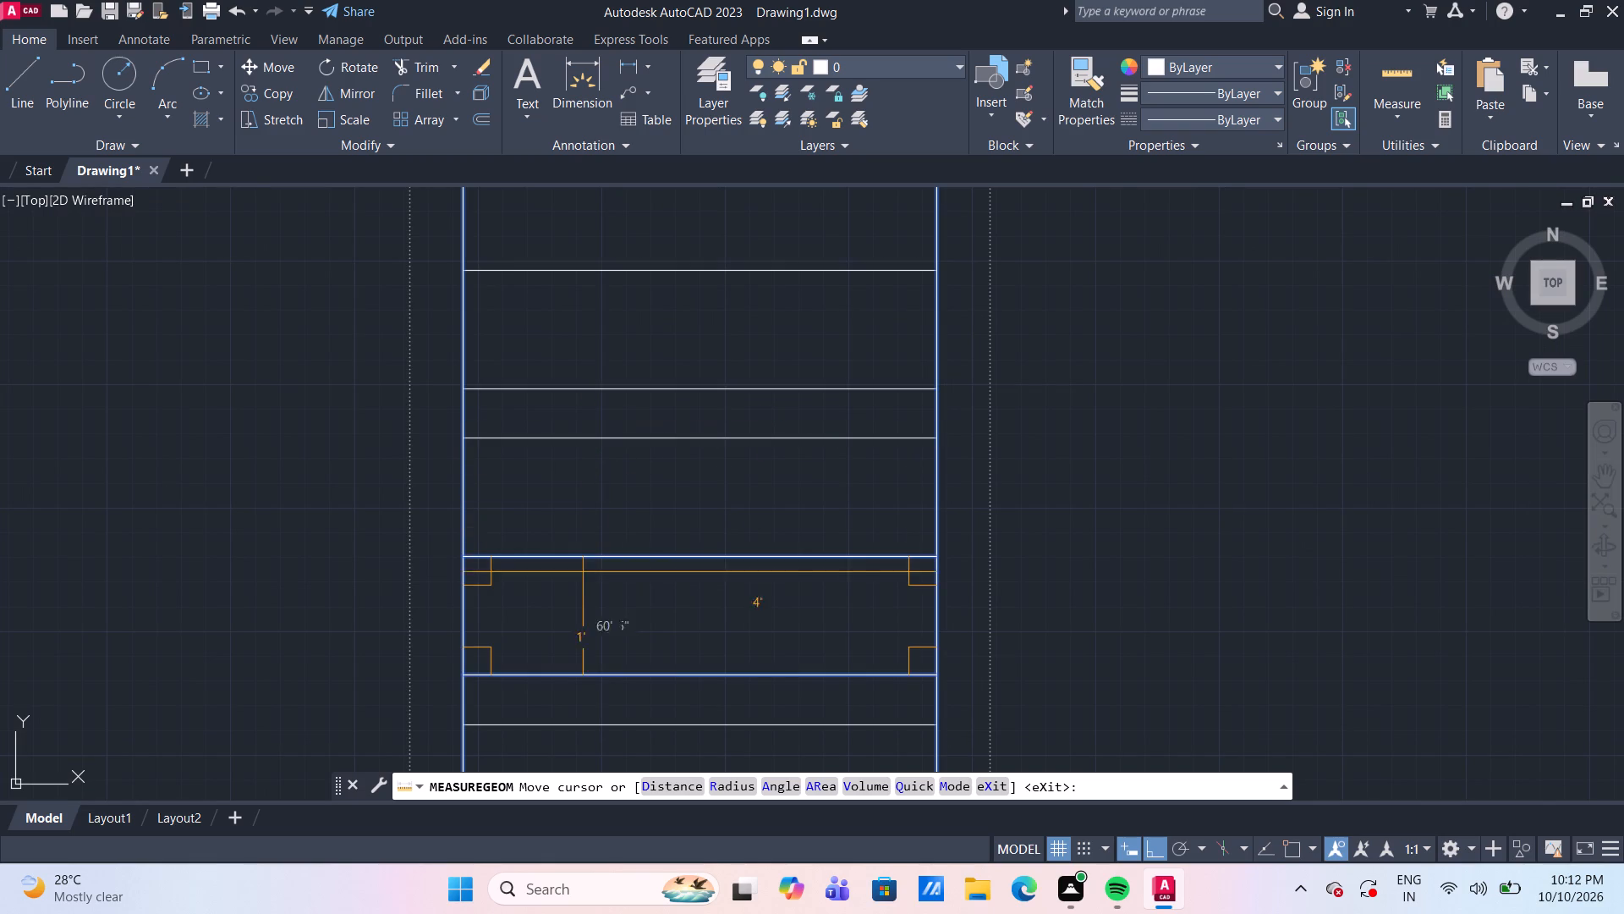
scroll(612, 637, "down", 2)
key("Escape")
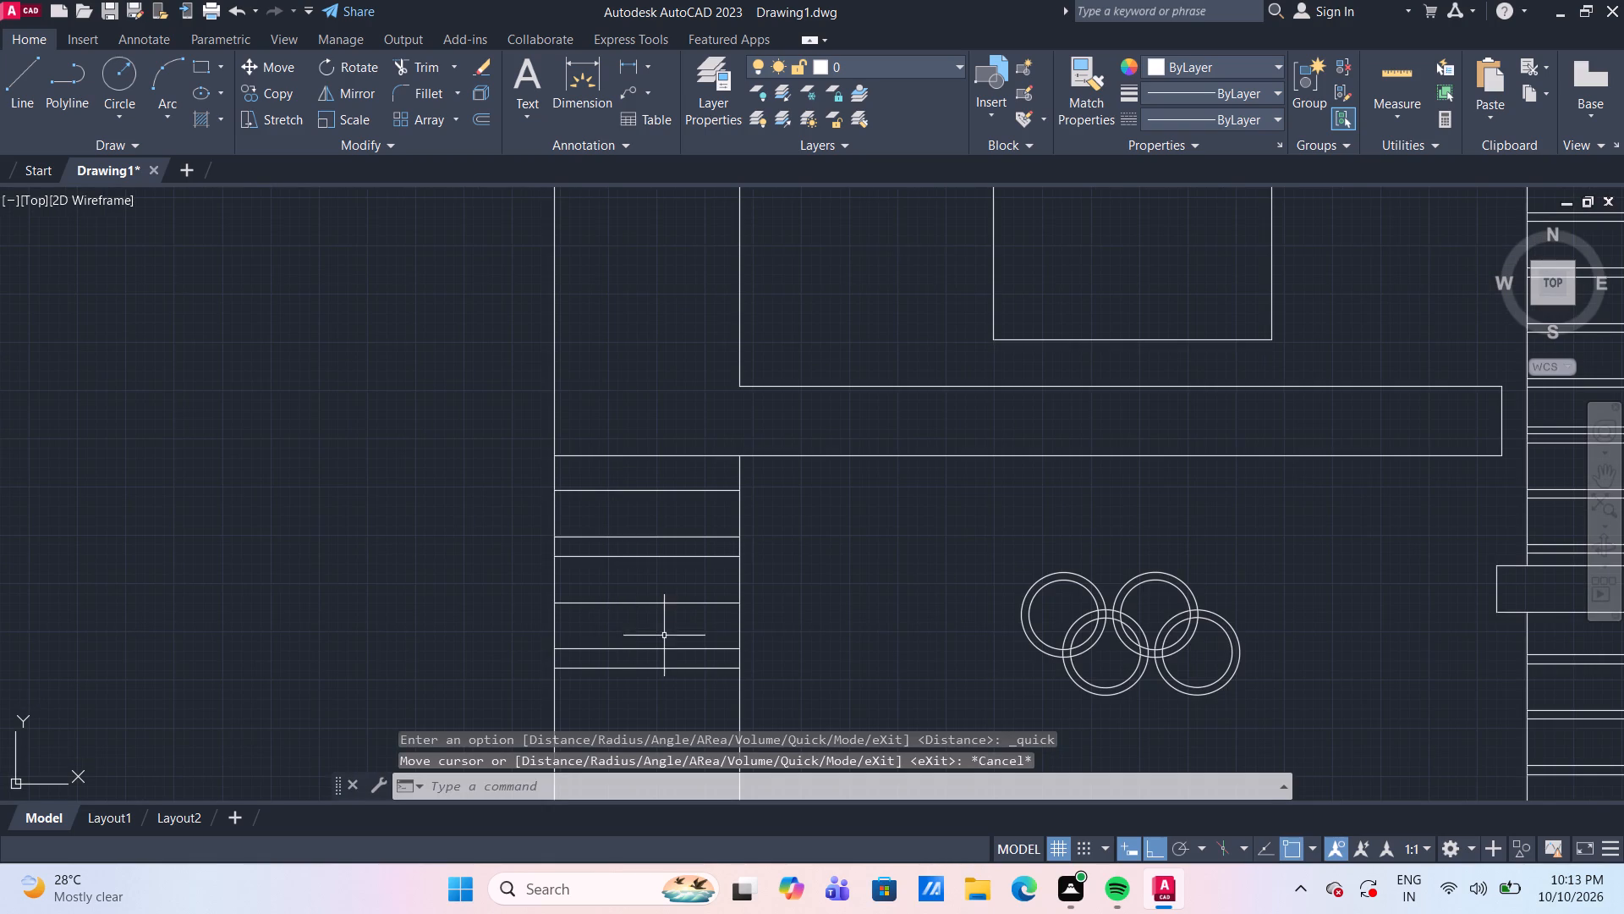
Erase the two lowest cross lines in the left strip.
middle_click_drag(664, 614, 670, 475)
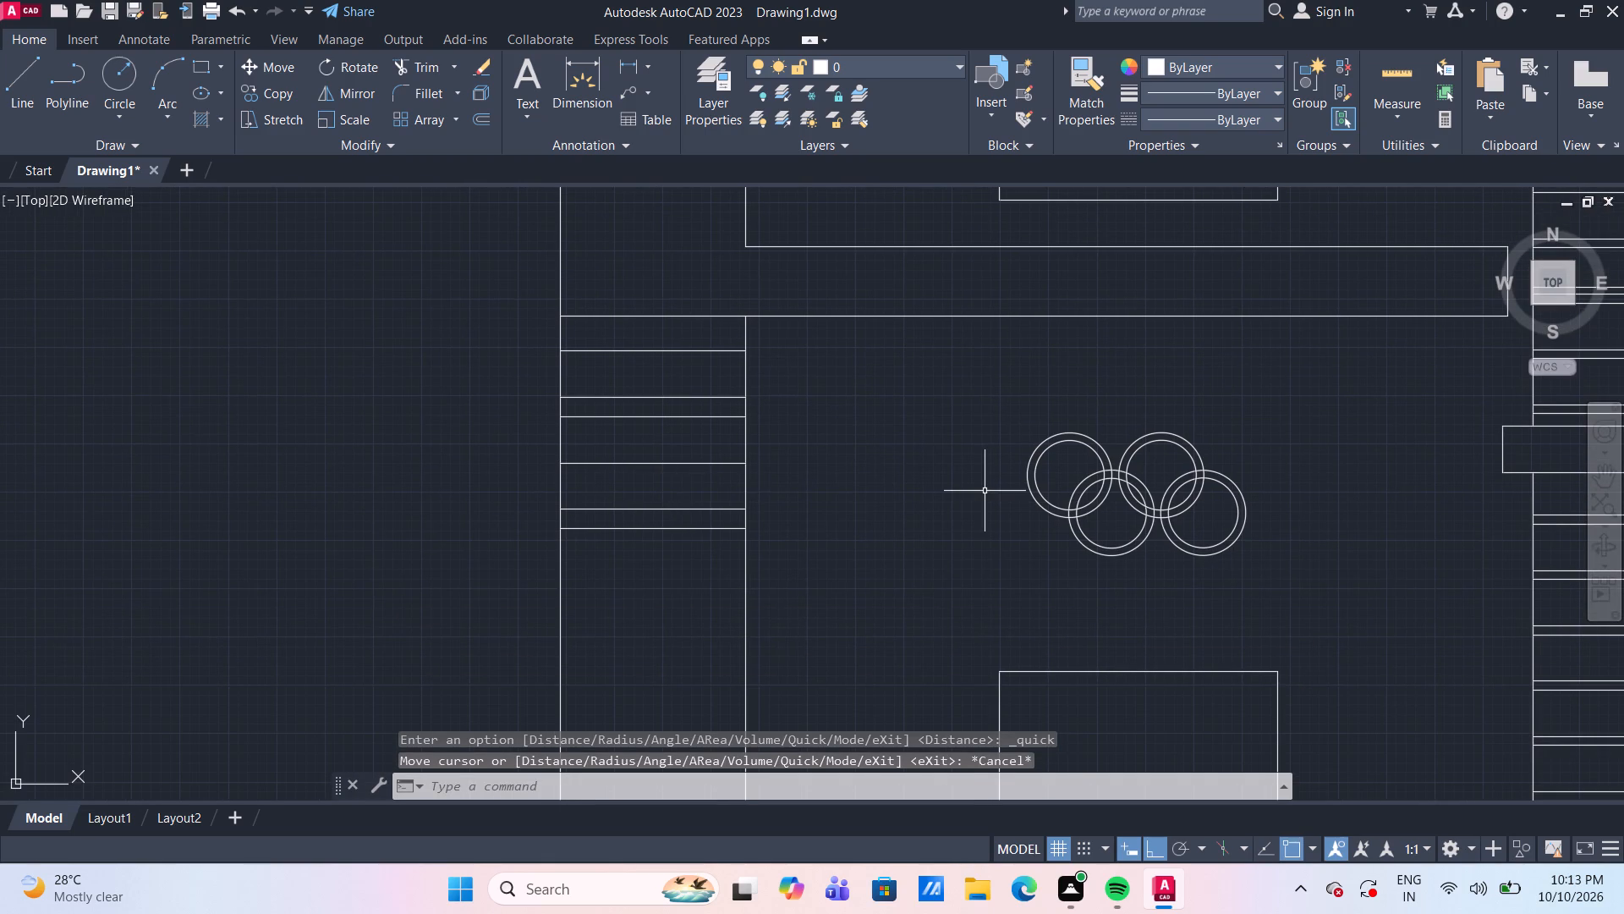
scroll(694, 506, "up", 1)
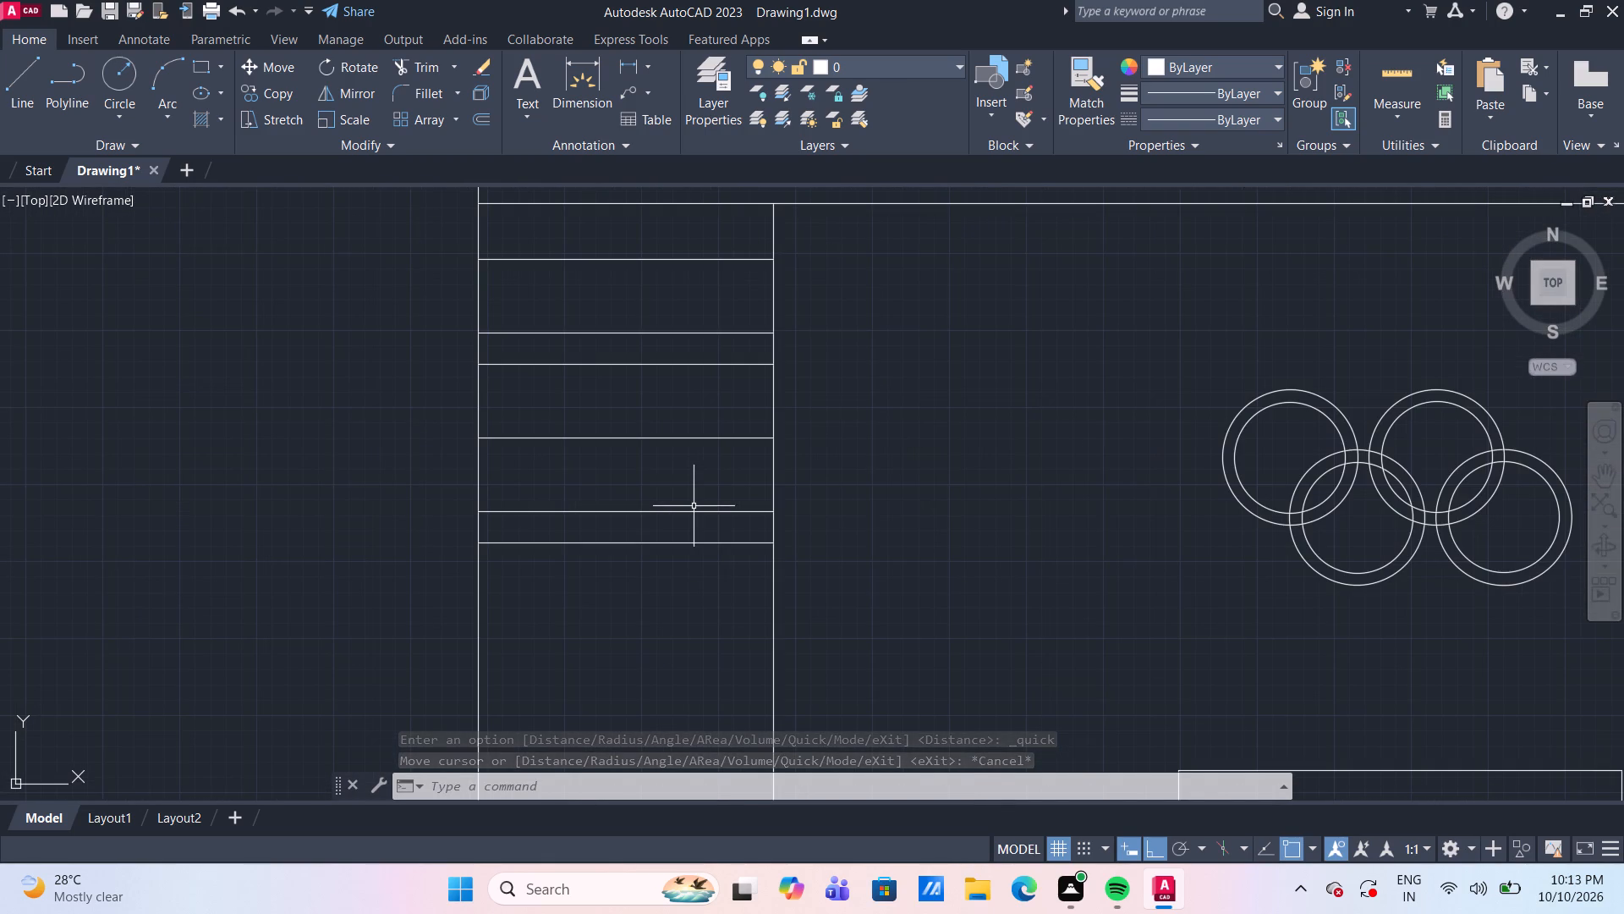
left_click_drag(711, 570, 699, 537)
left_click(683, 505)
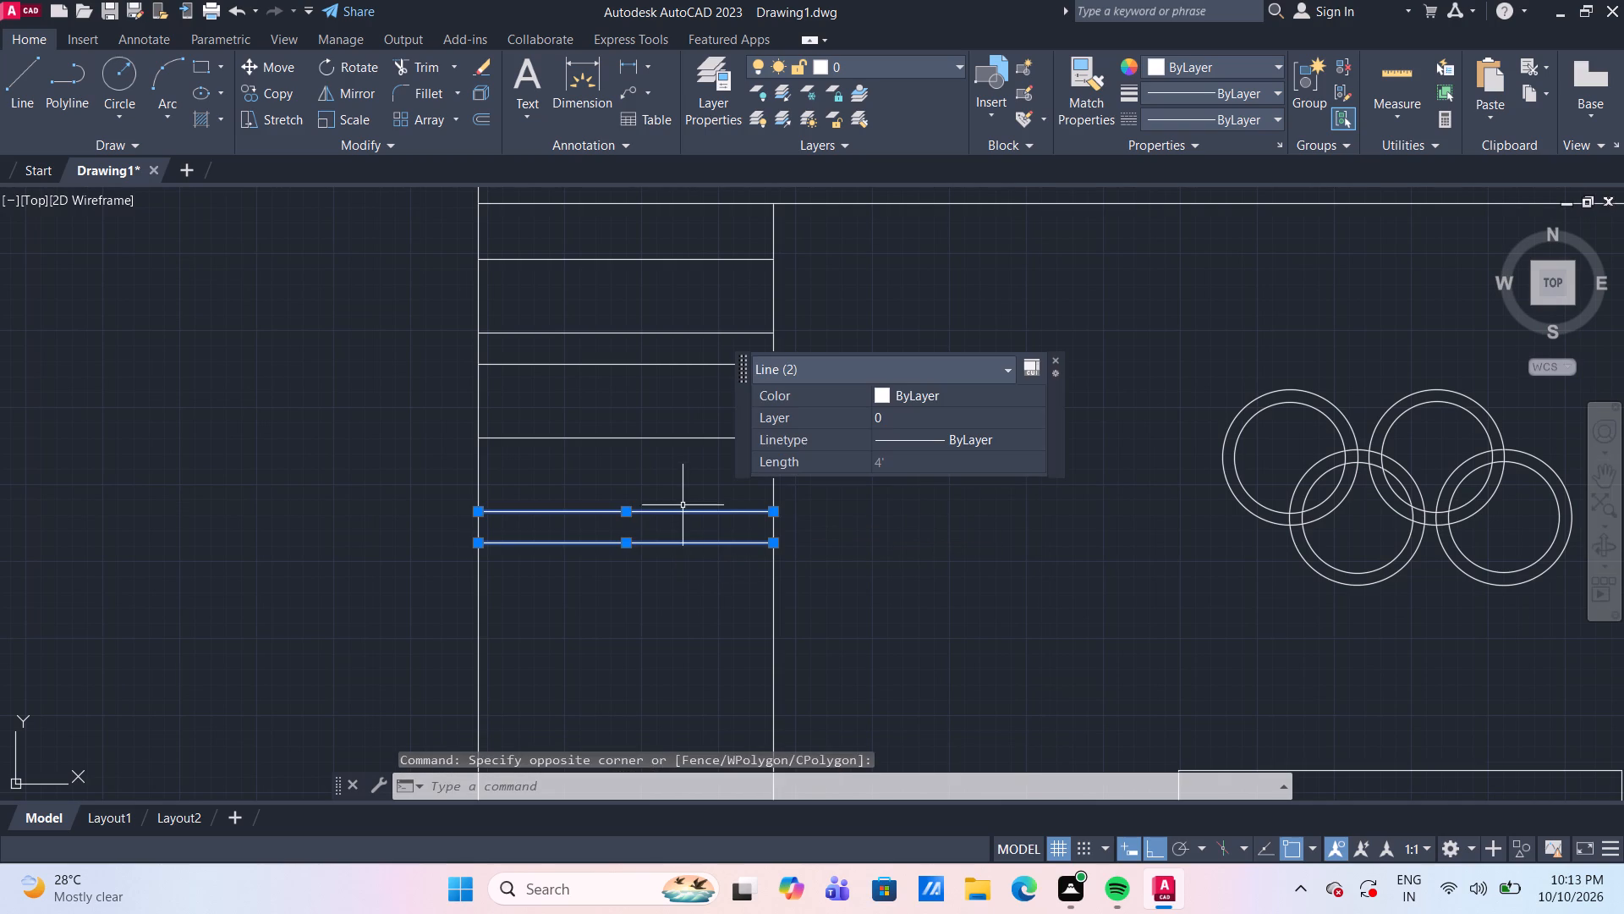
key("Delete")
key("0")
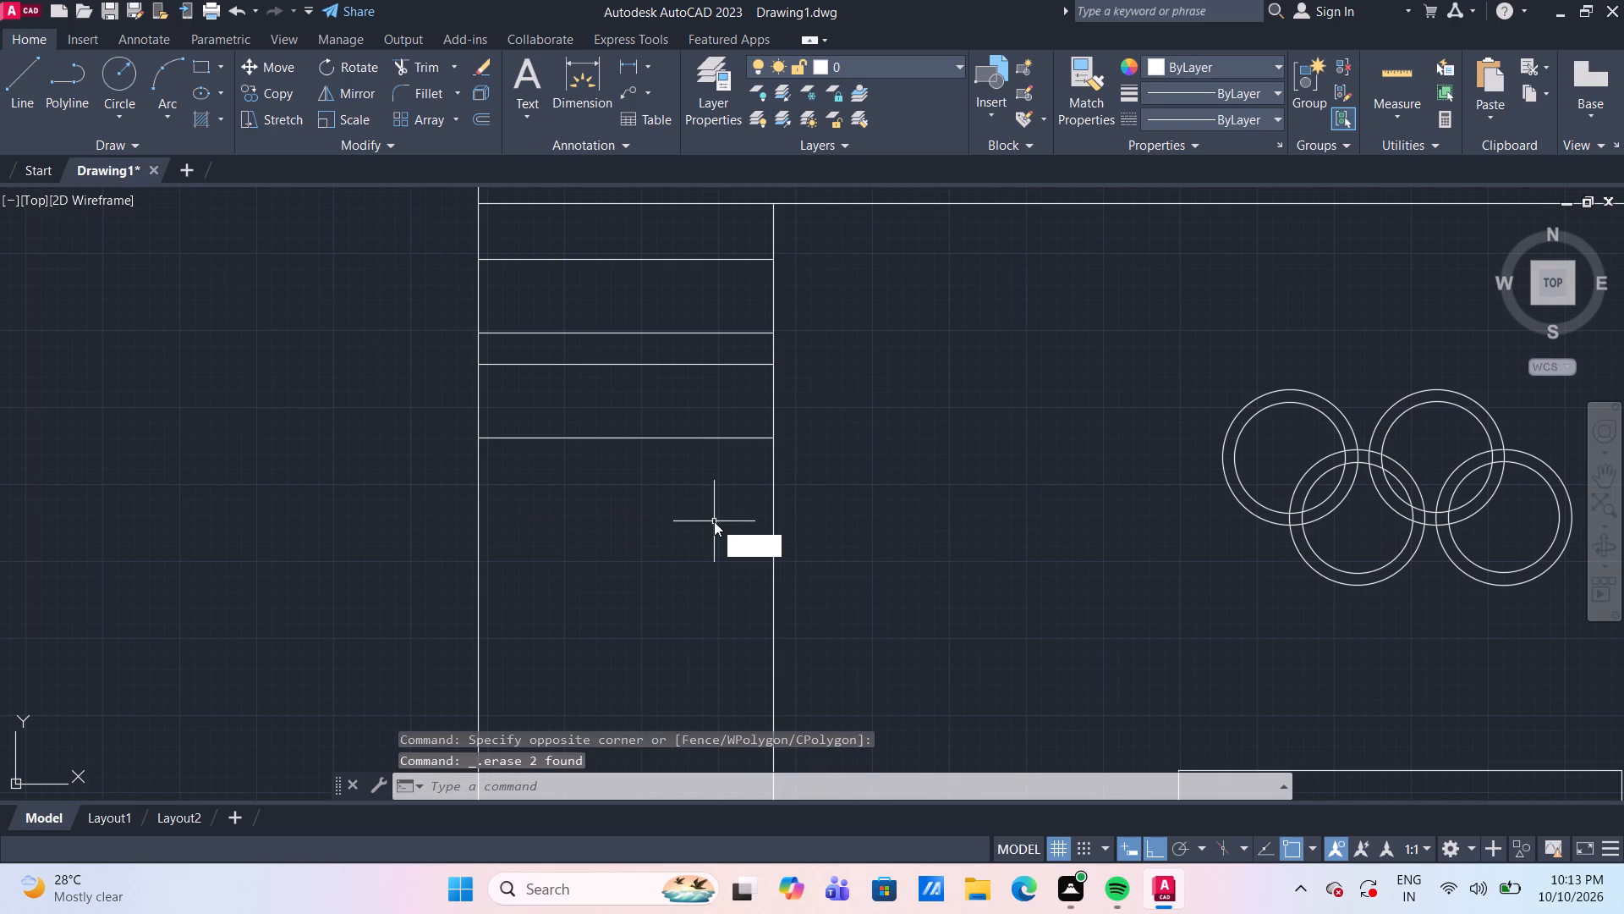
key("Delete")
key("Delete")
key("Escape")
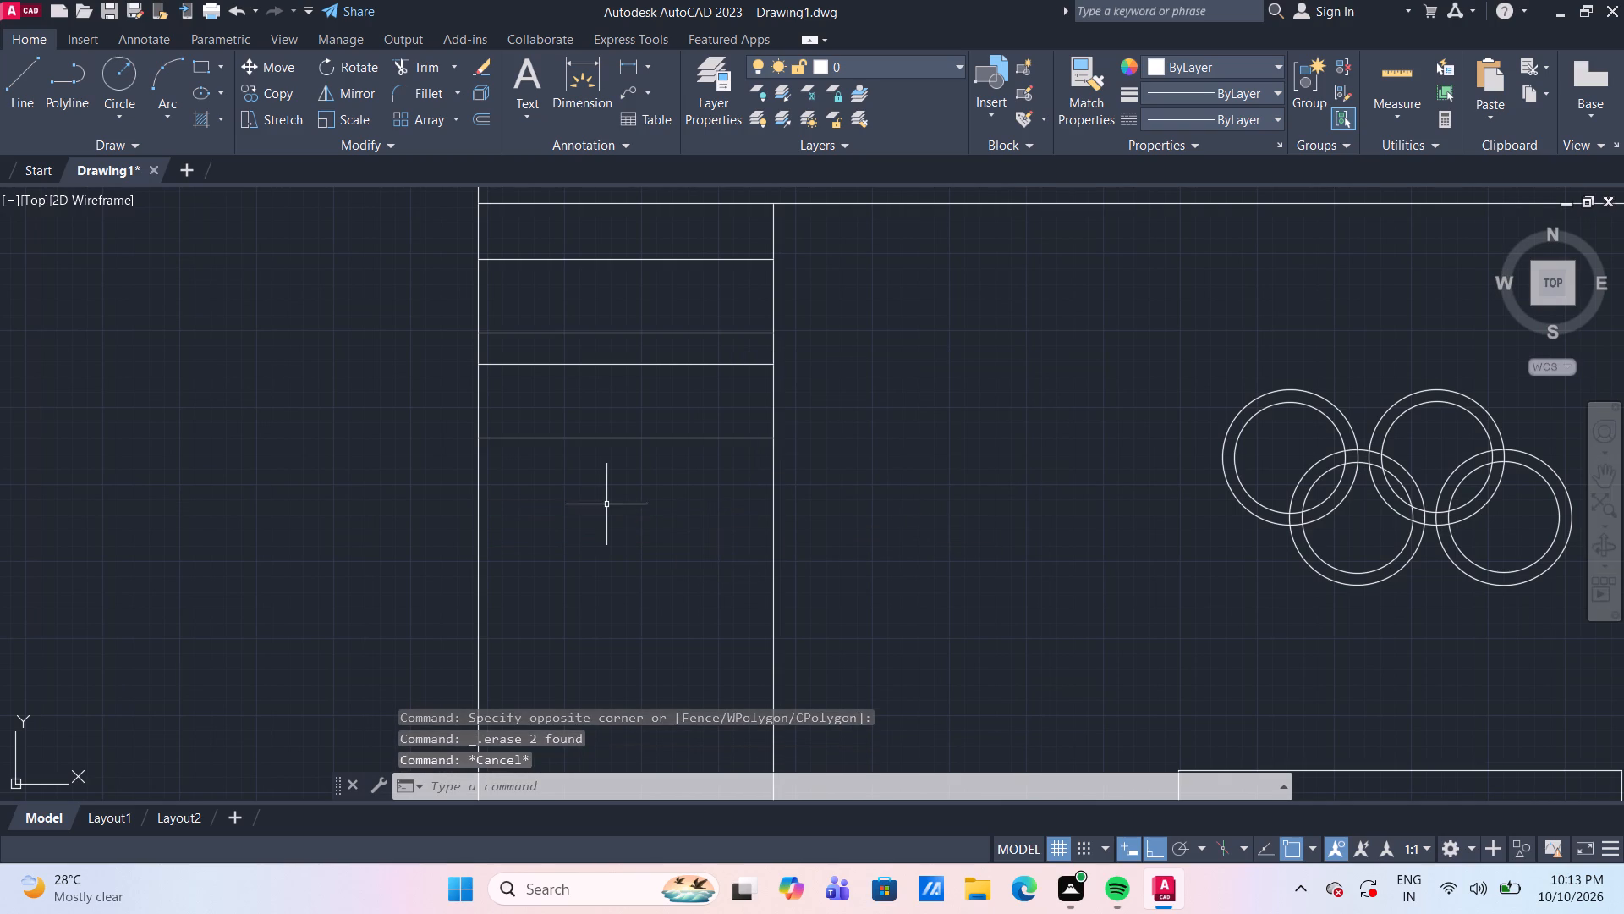
Offset the lowest cross line in the left strip downward, chaining successive offsets of 5", 1' and 9".
type("o")
key("space")
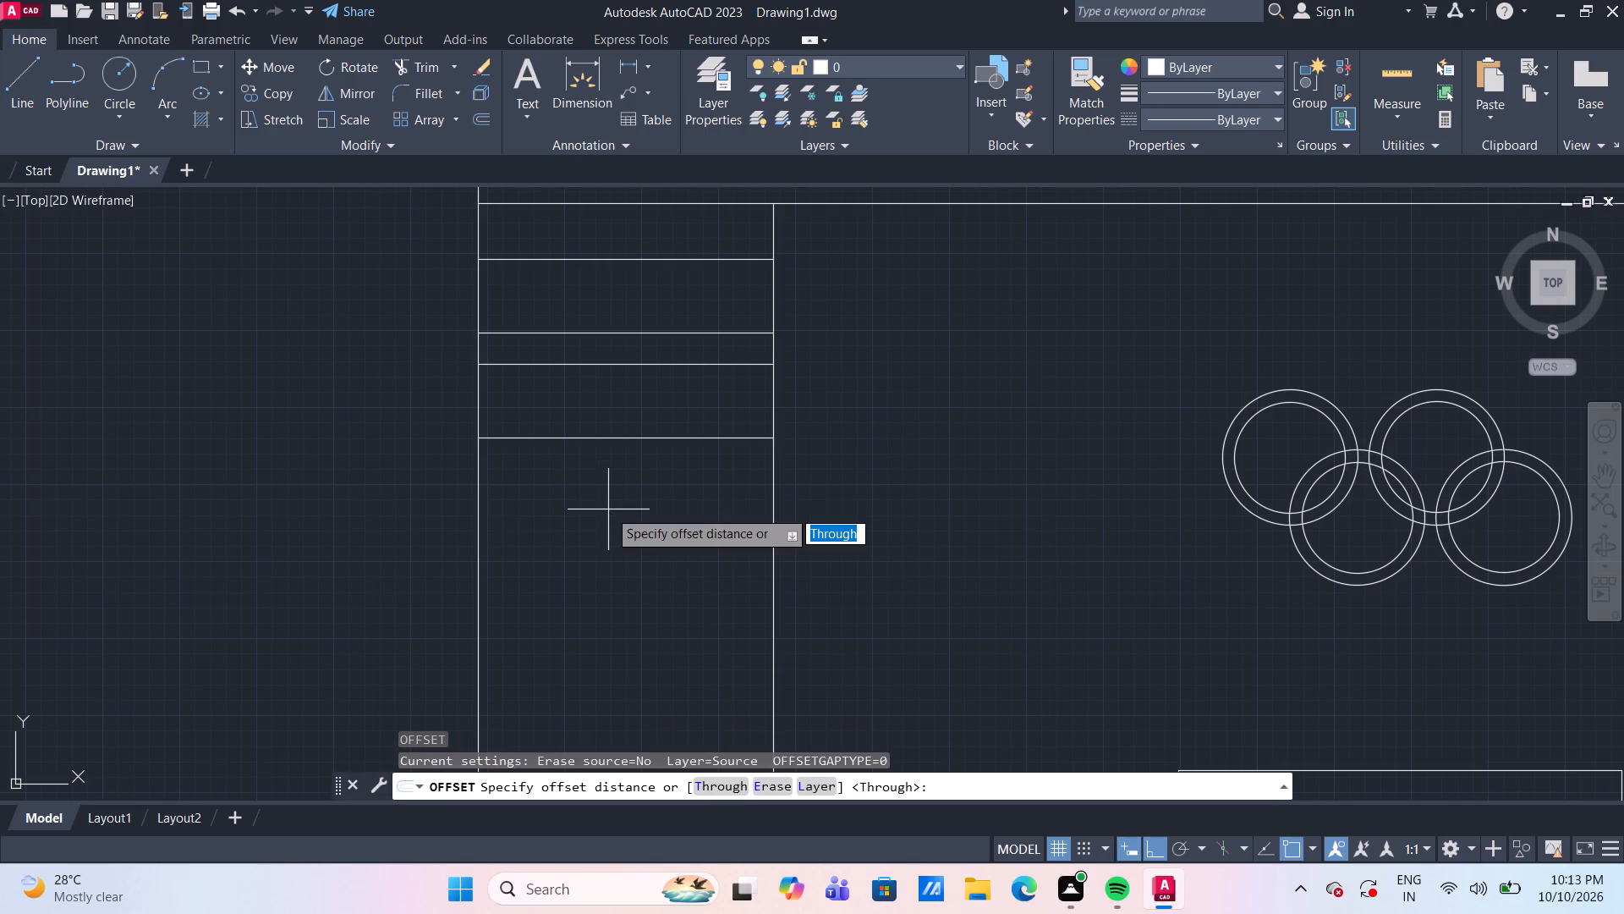
key("space")
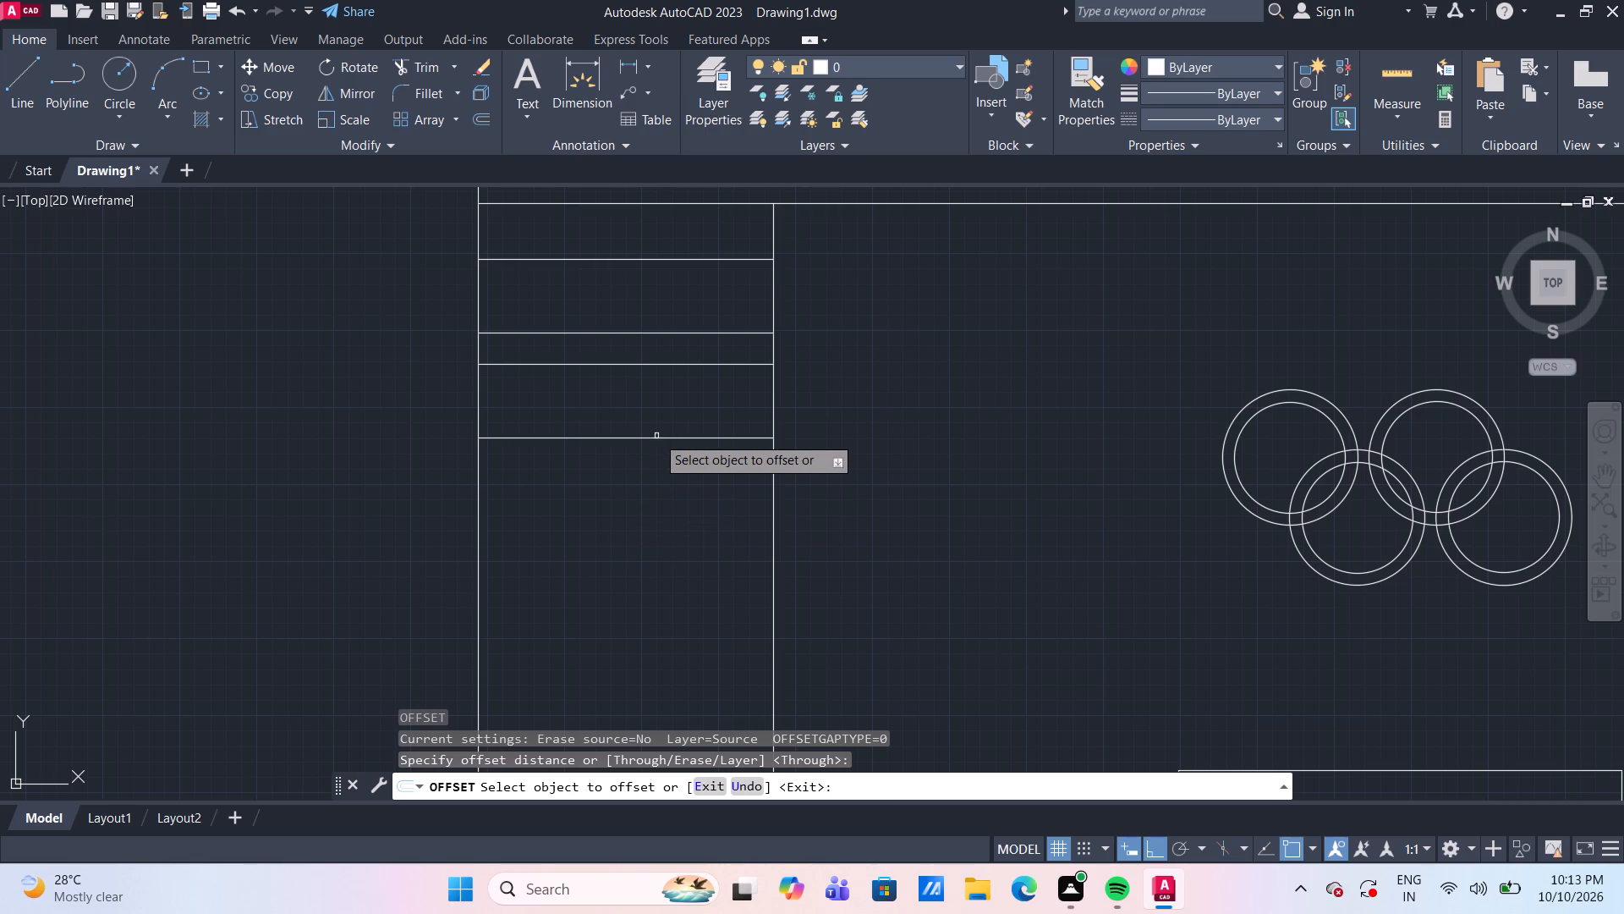
left_click_drag(657, 437, 661, 447)
type("5\"")
key("Return")
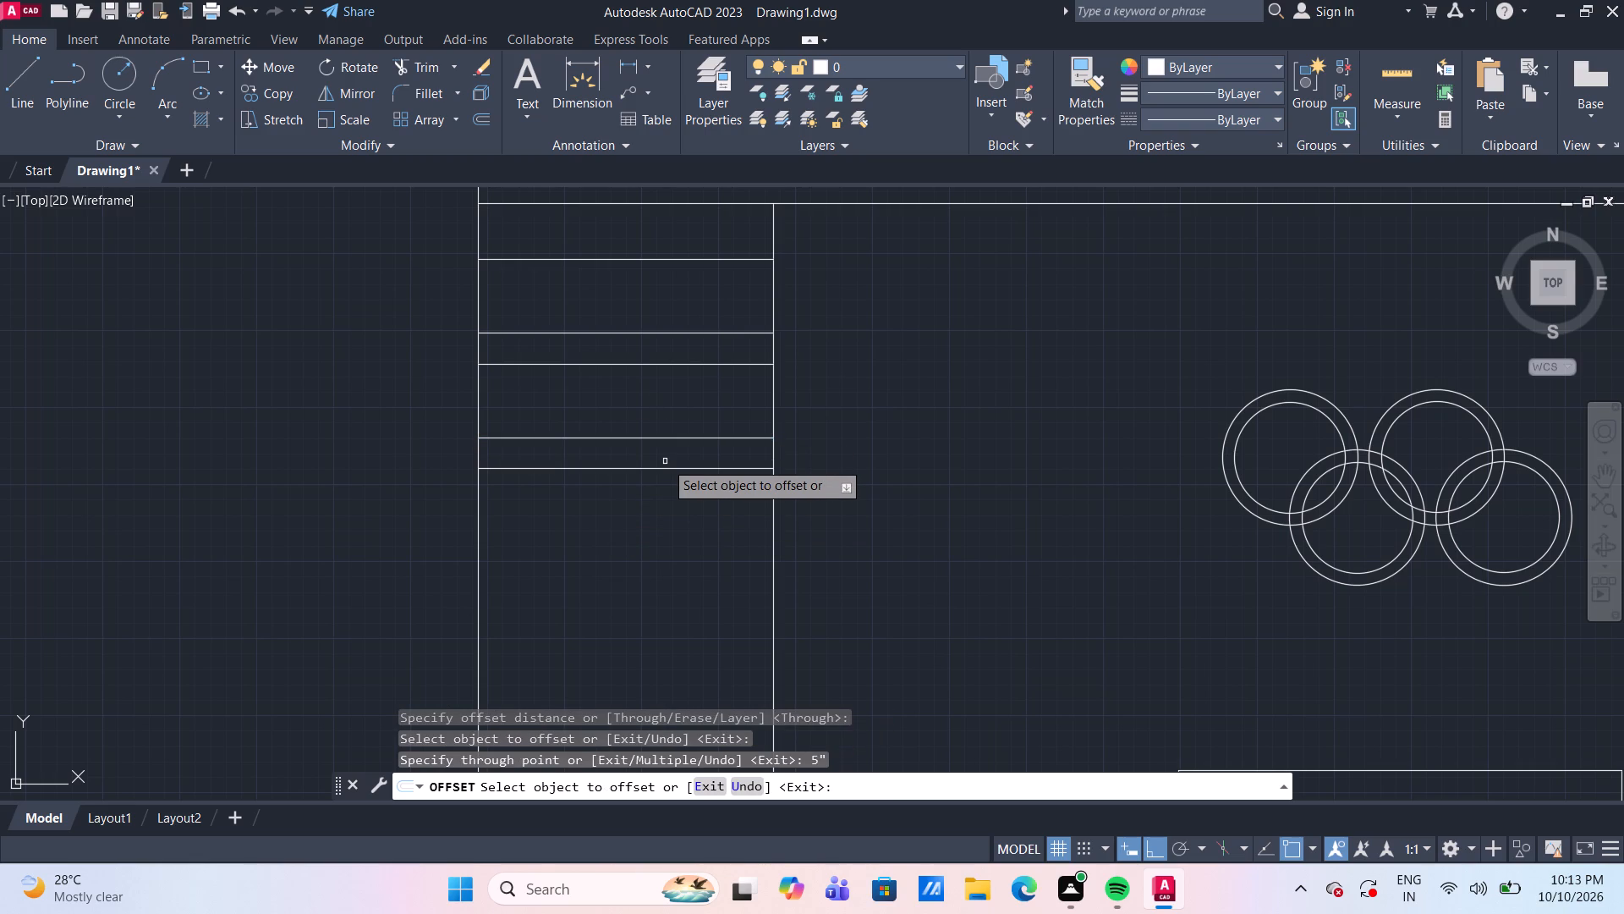
left_click(679, 471)
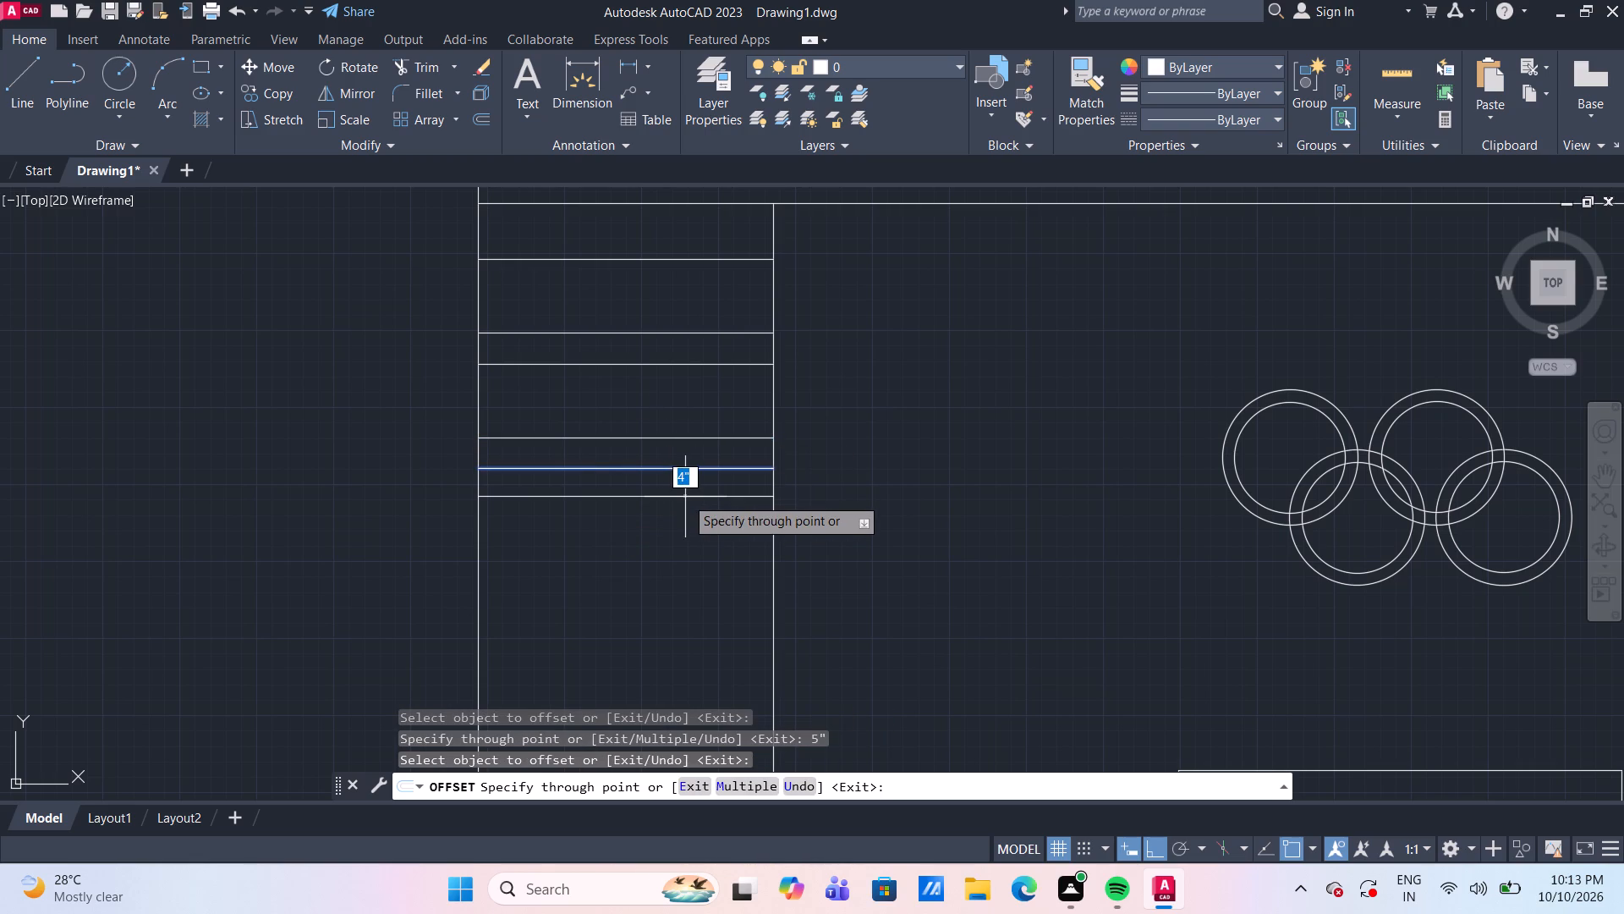
type("1'")
key("Return")
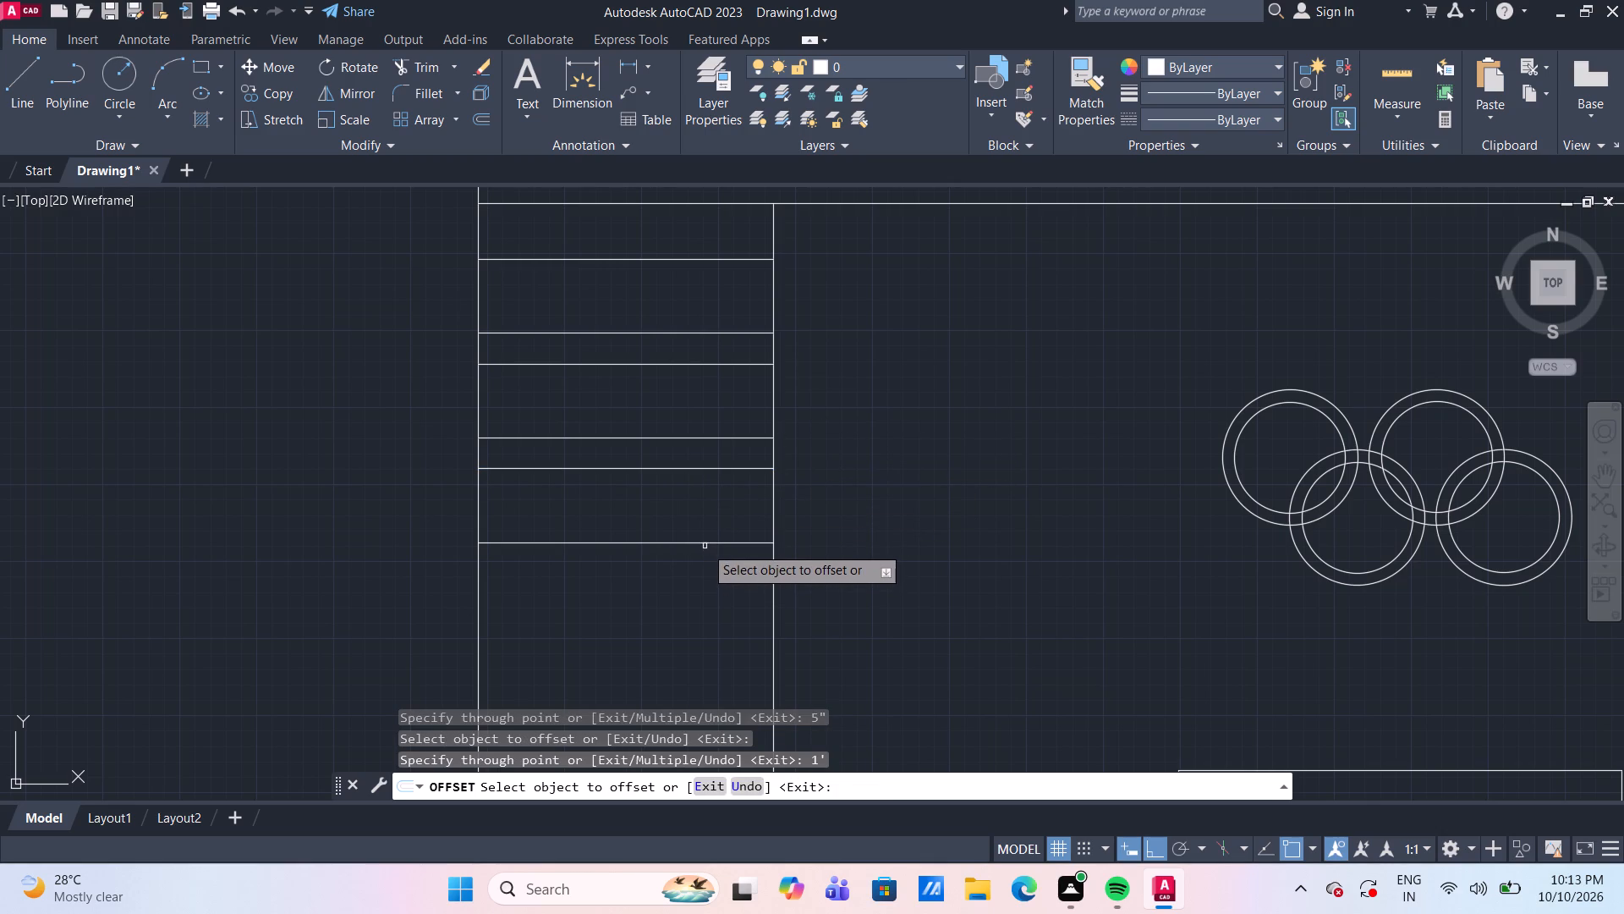
left_click_drag(704, 545, 703, 555)
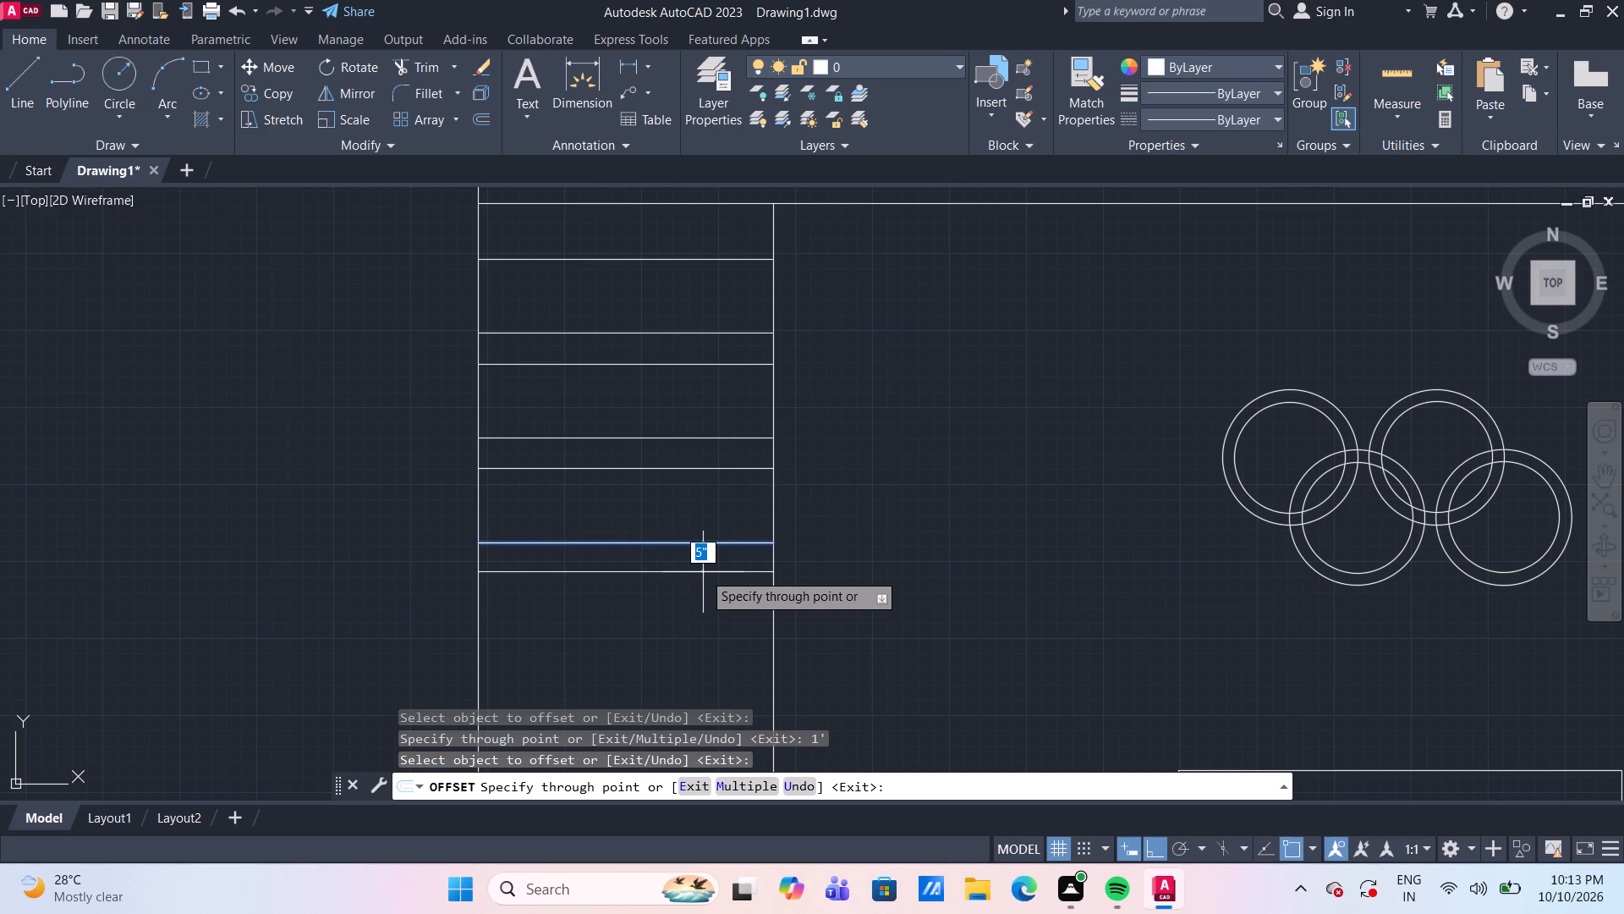
type("9\"")
key("Return")
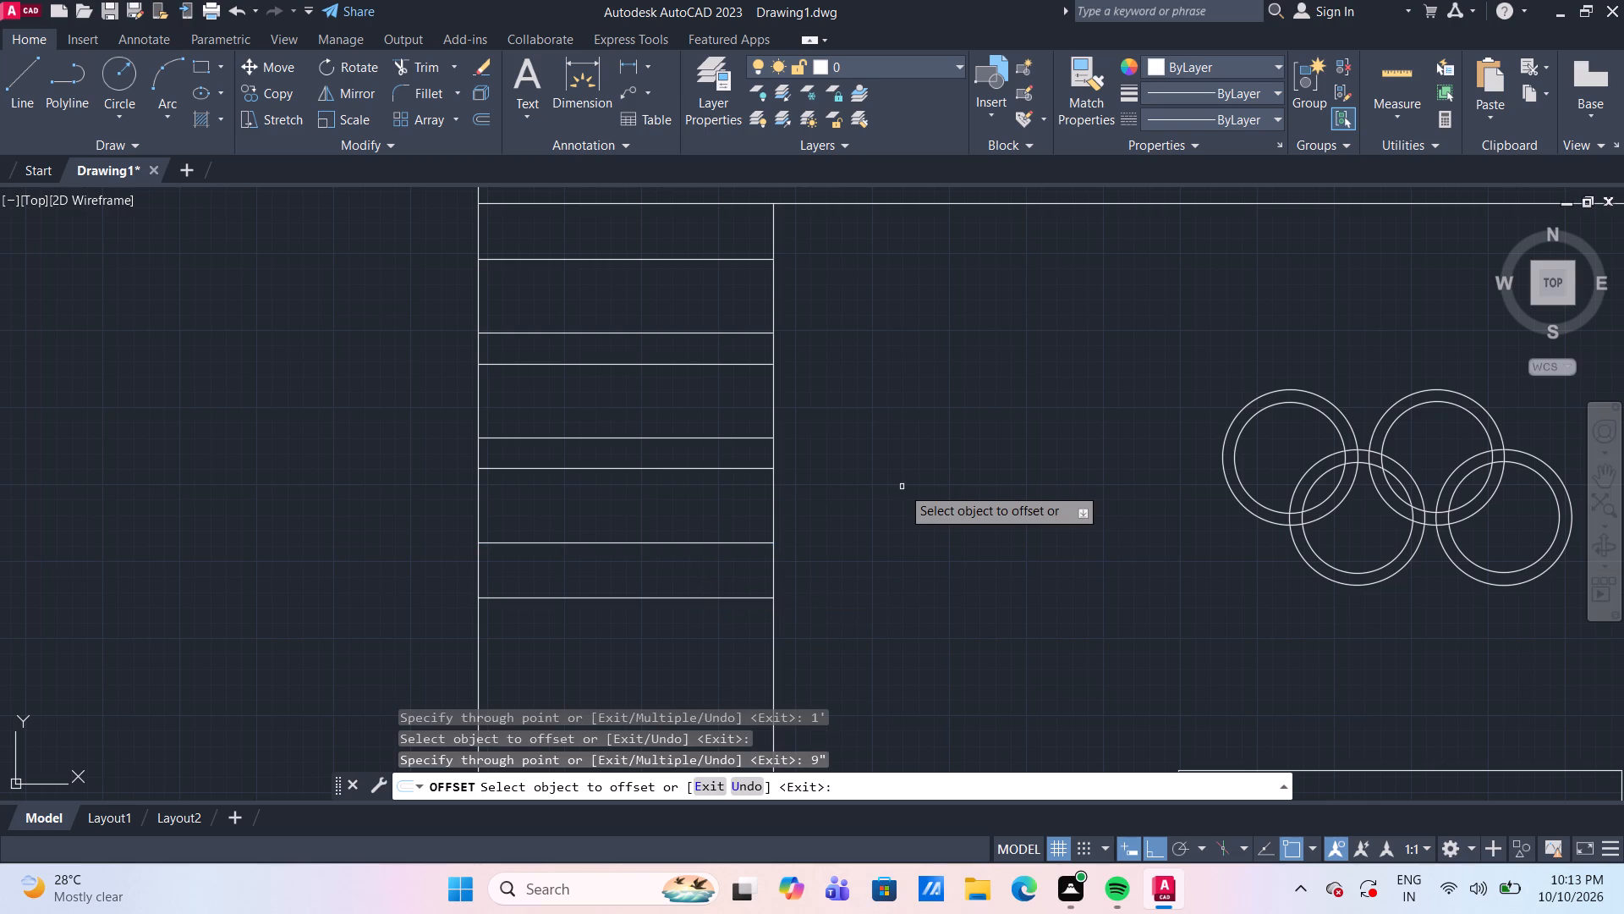
key("Escape")
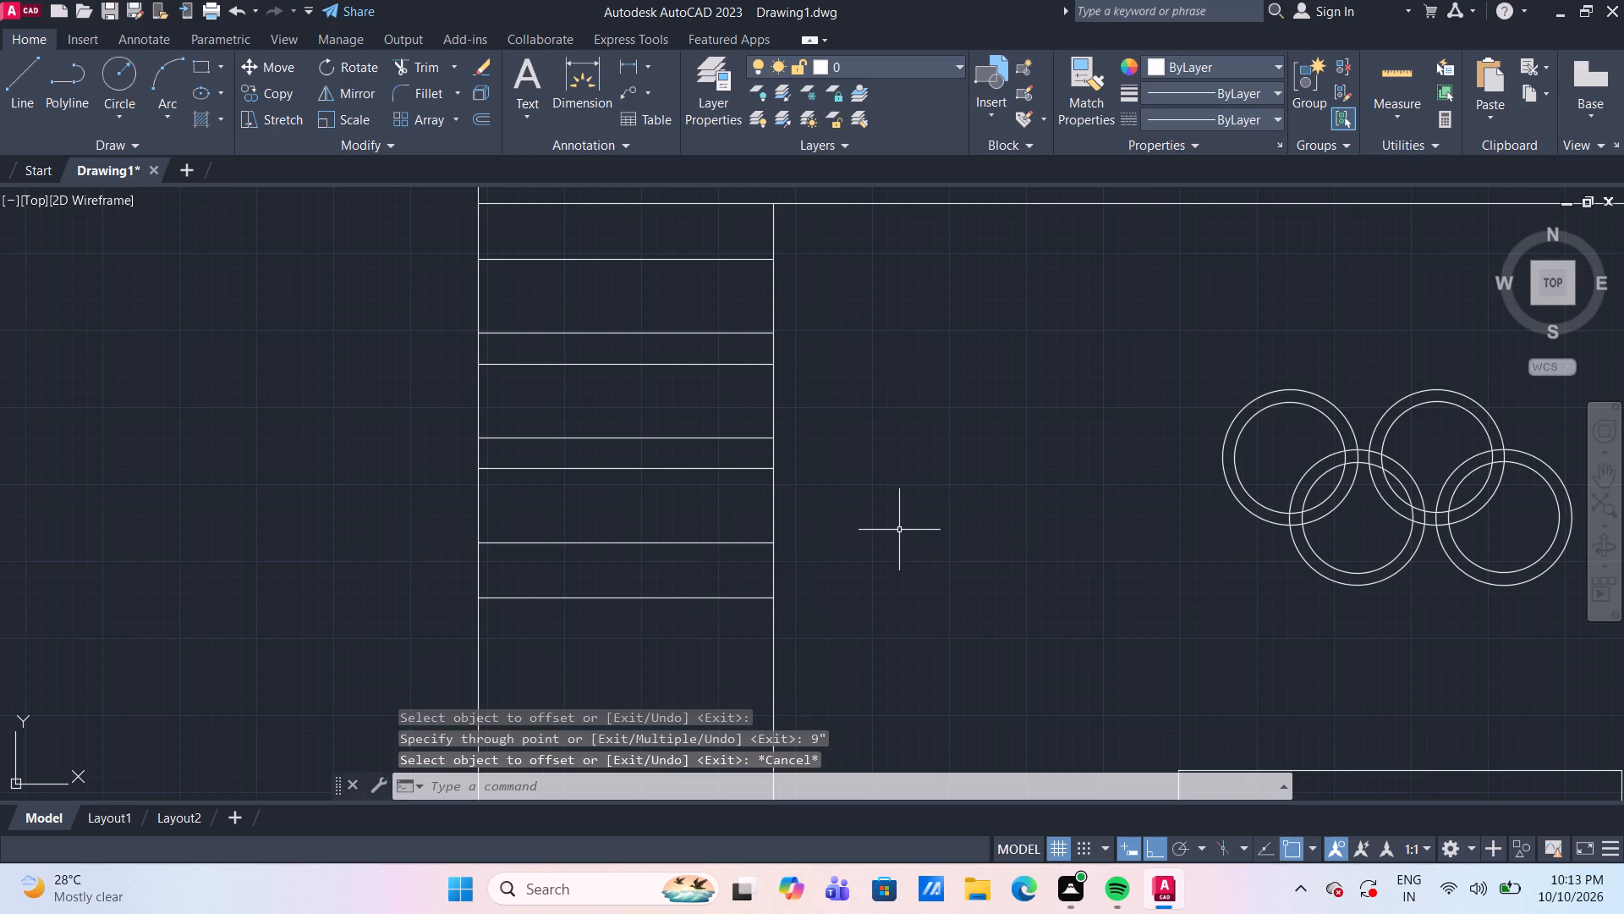
Trim the left strip's inner vertical line at the 9" gap, the two 5" gaps and the gap below the upper horizontal band.
type("tr")
key("space")
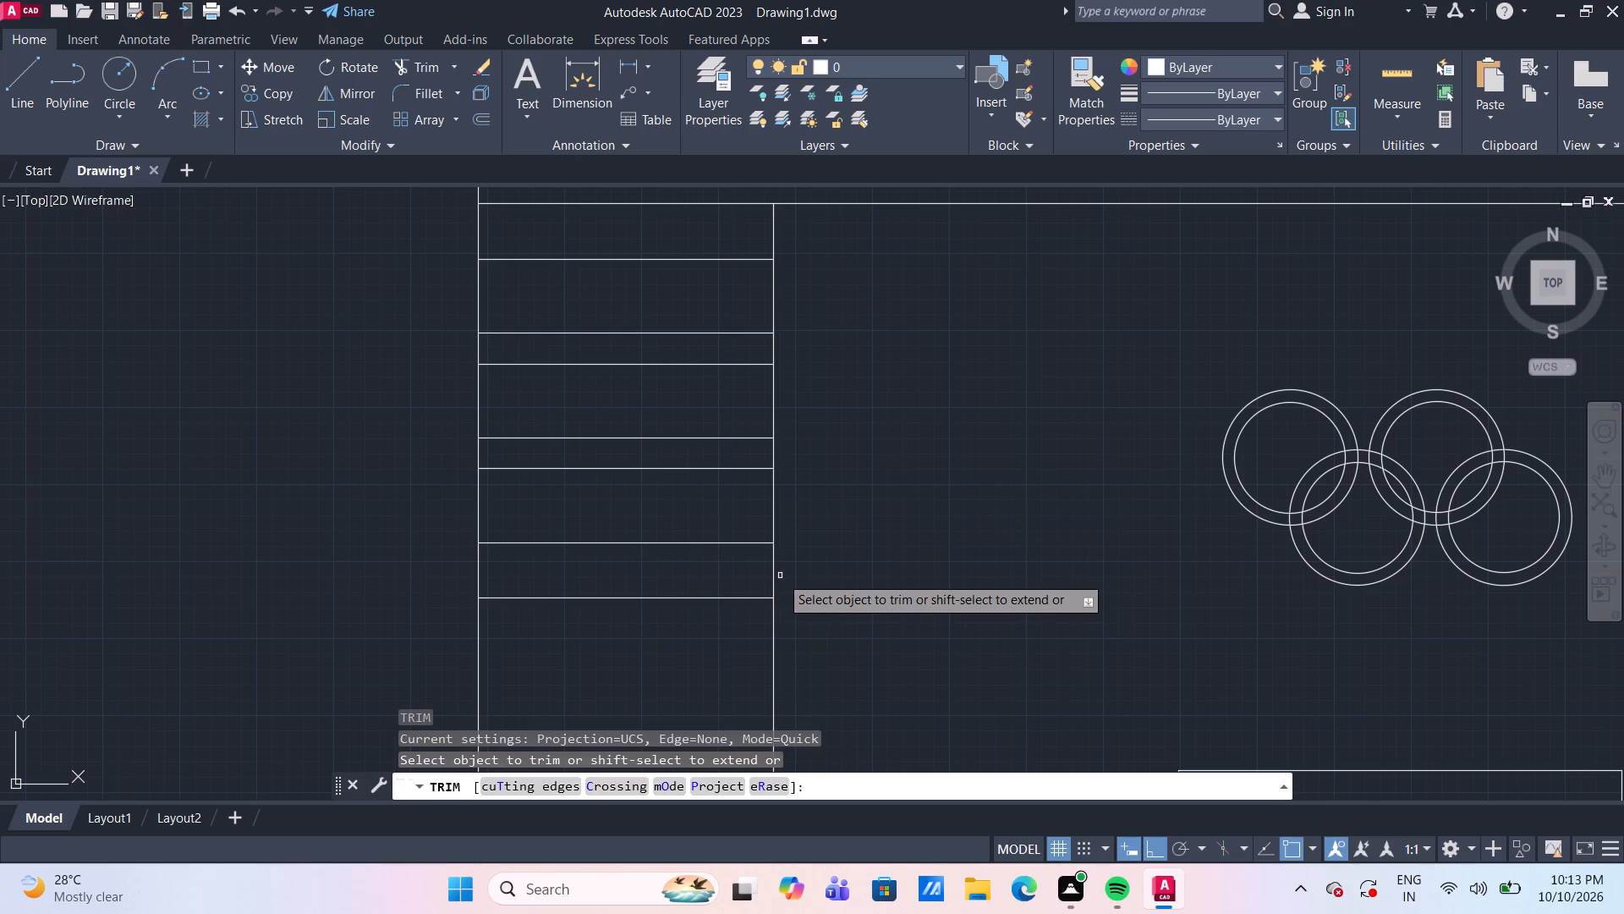
left_click(772, 574)
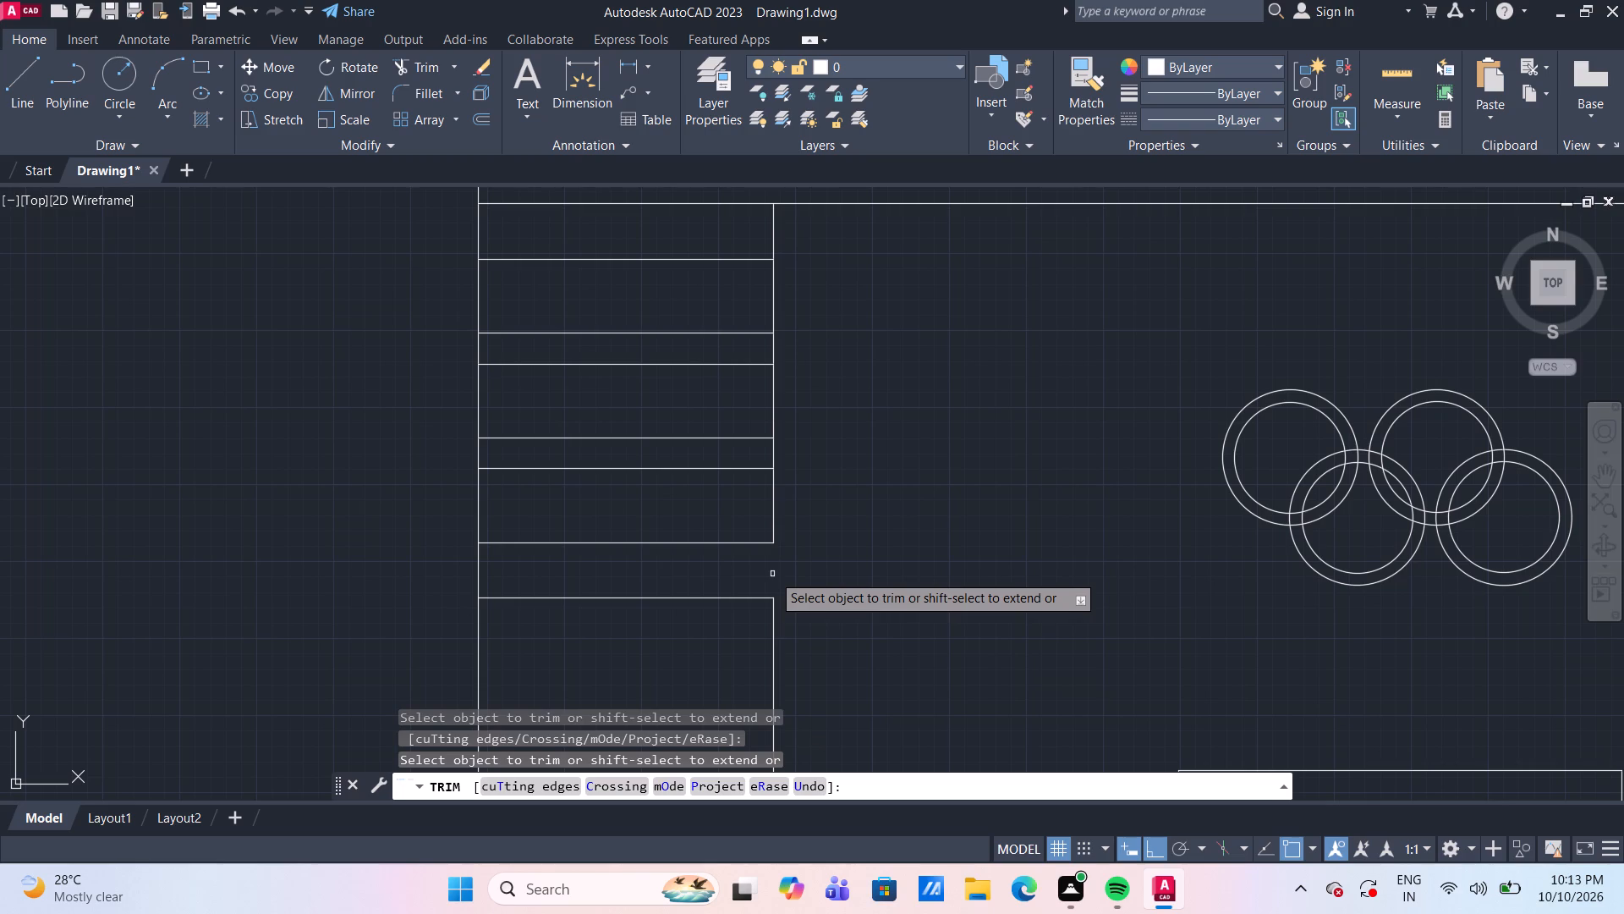
left_click(771, 451)
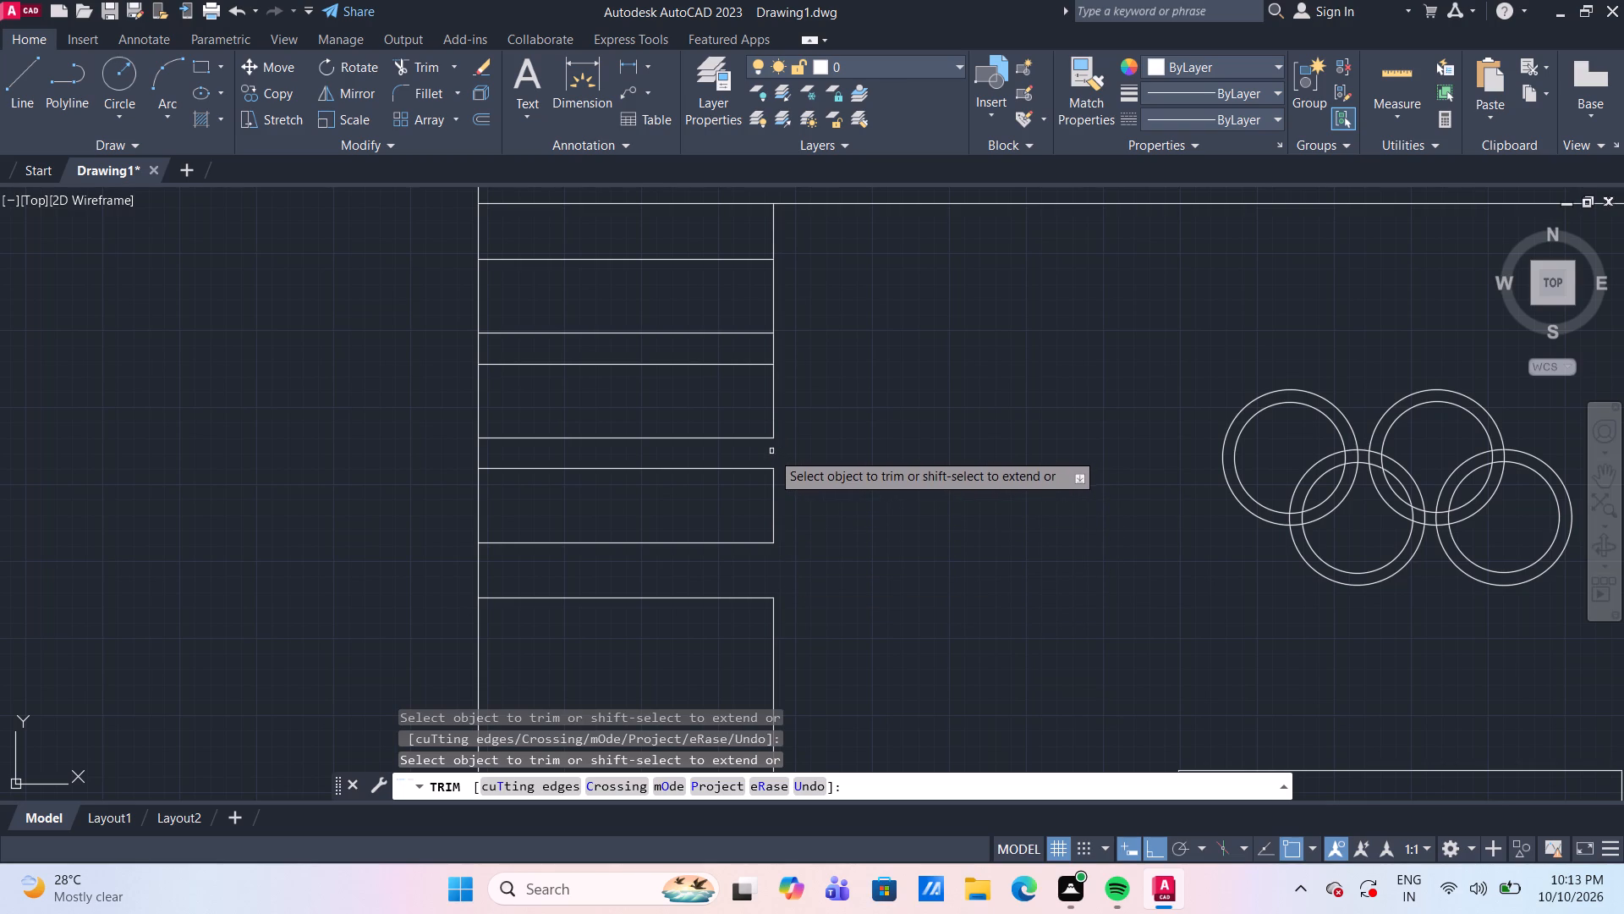
left_click(774, 342)
scroll(854, 338, "down", 2)
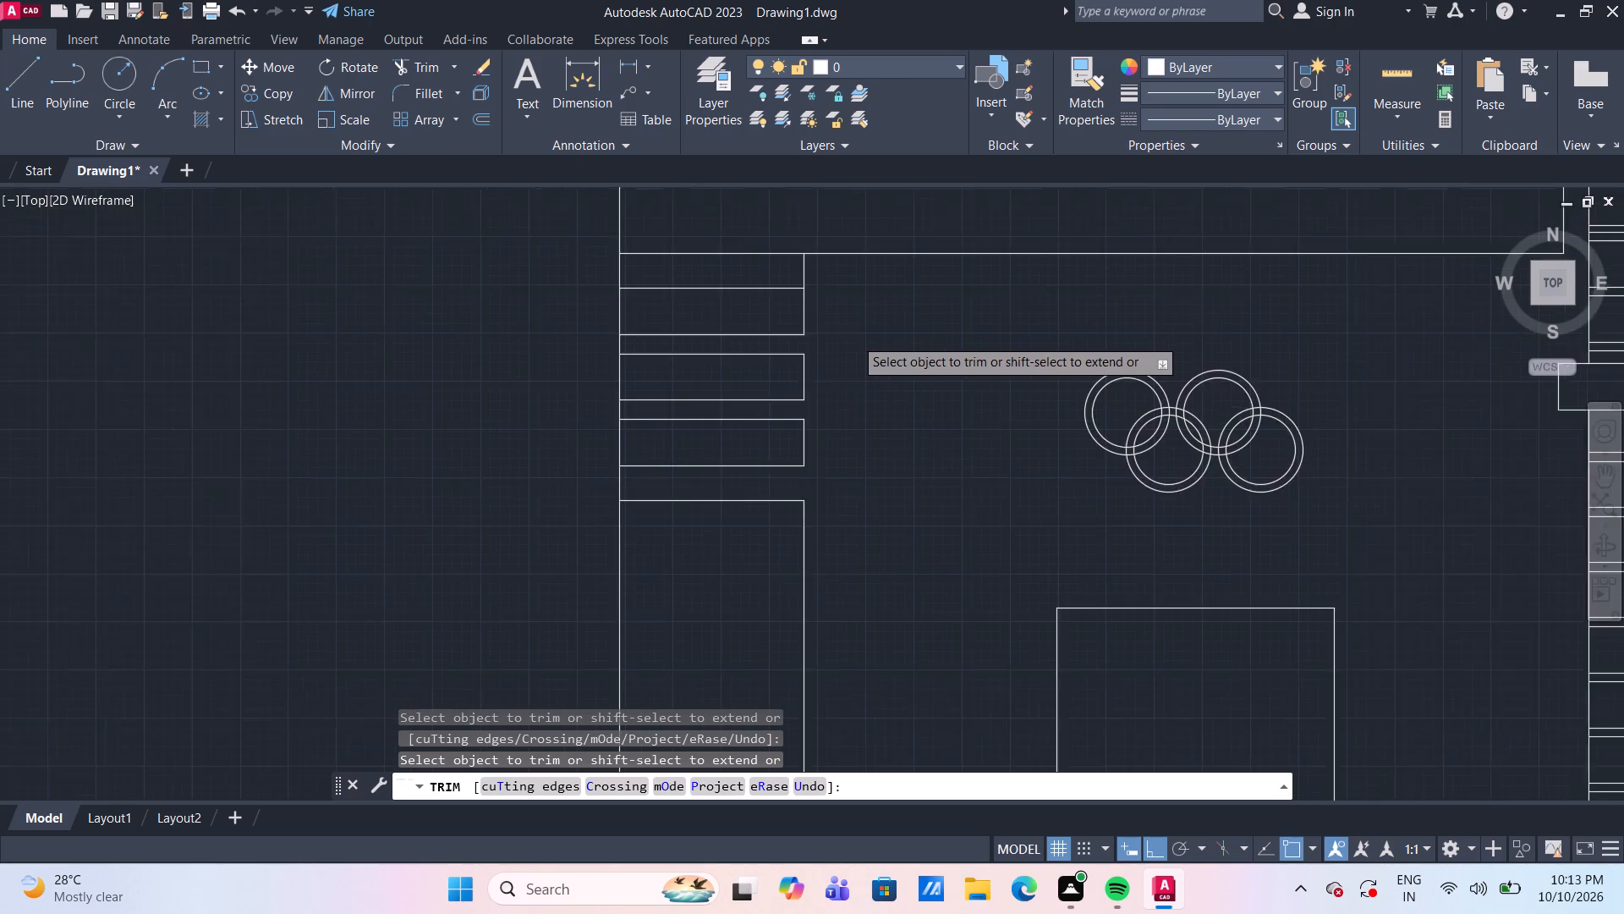
scroll(842, 301, "up", 2)
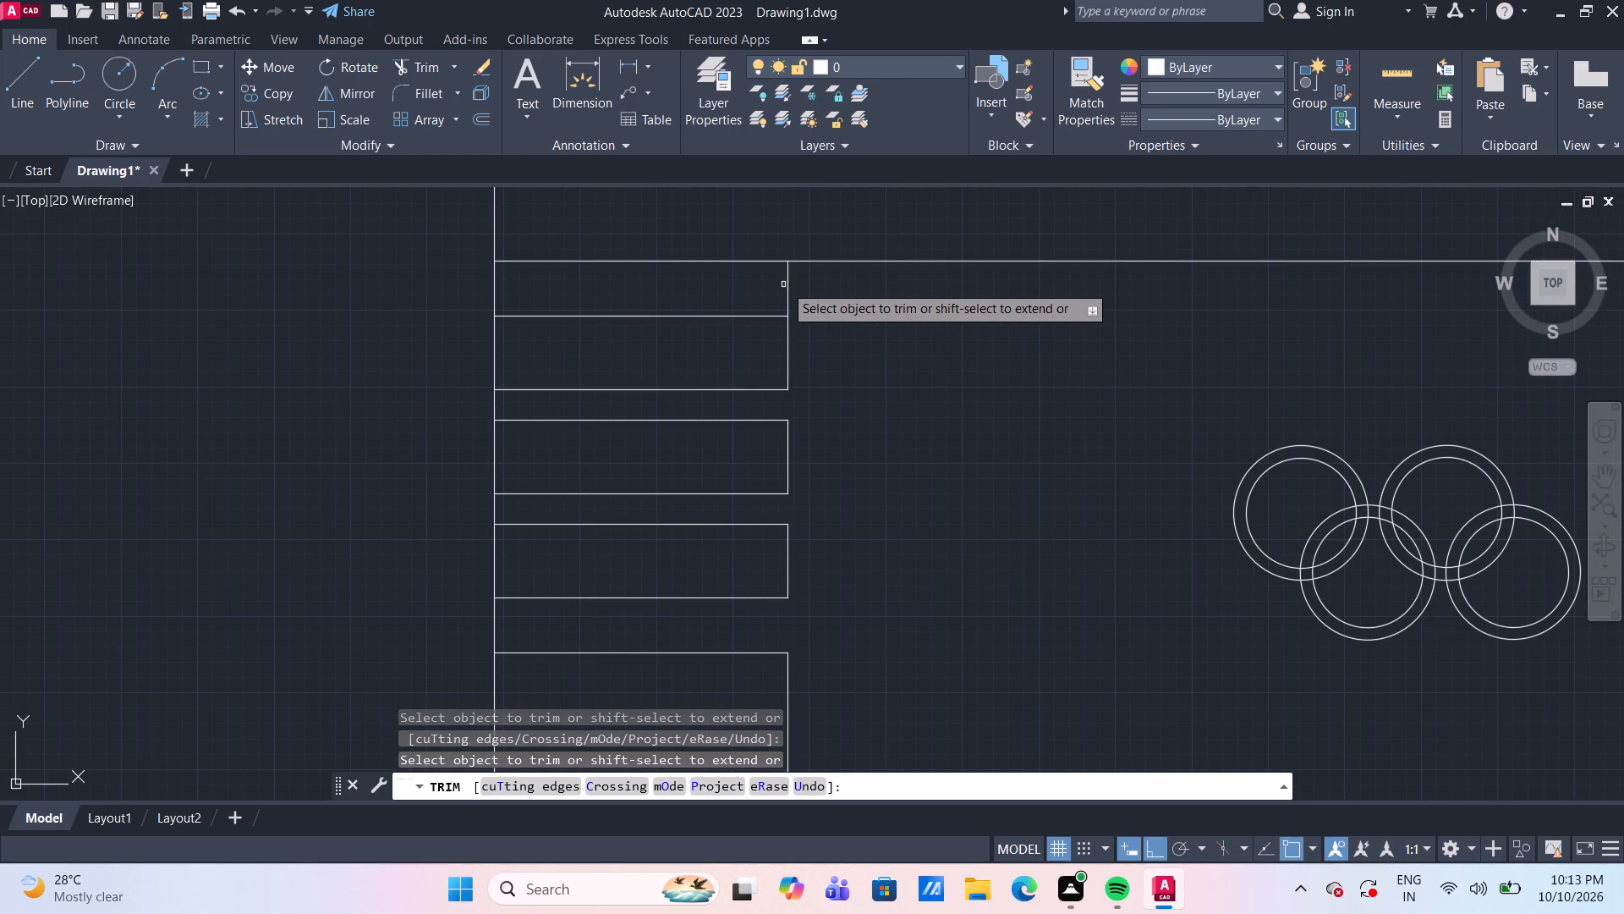
left_click(788, 286)
scroll(944, 399, "down", 2)
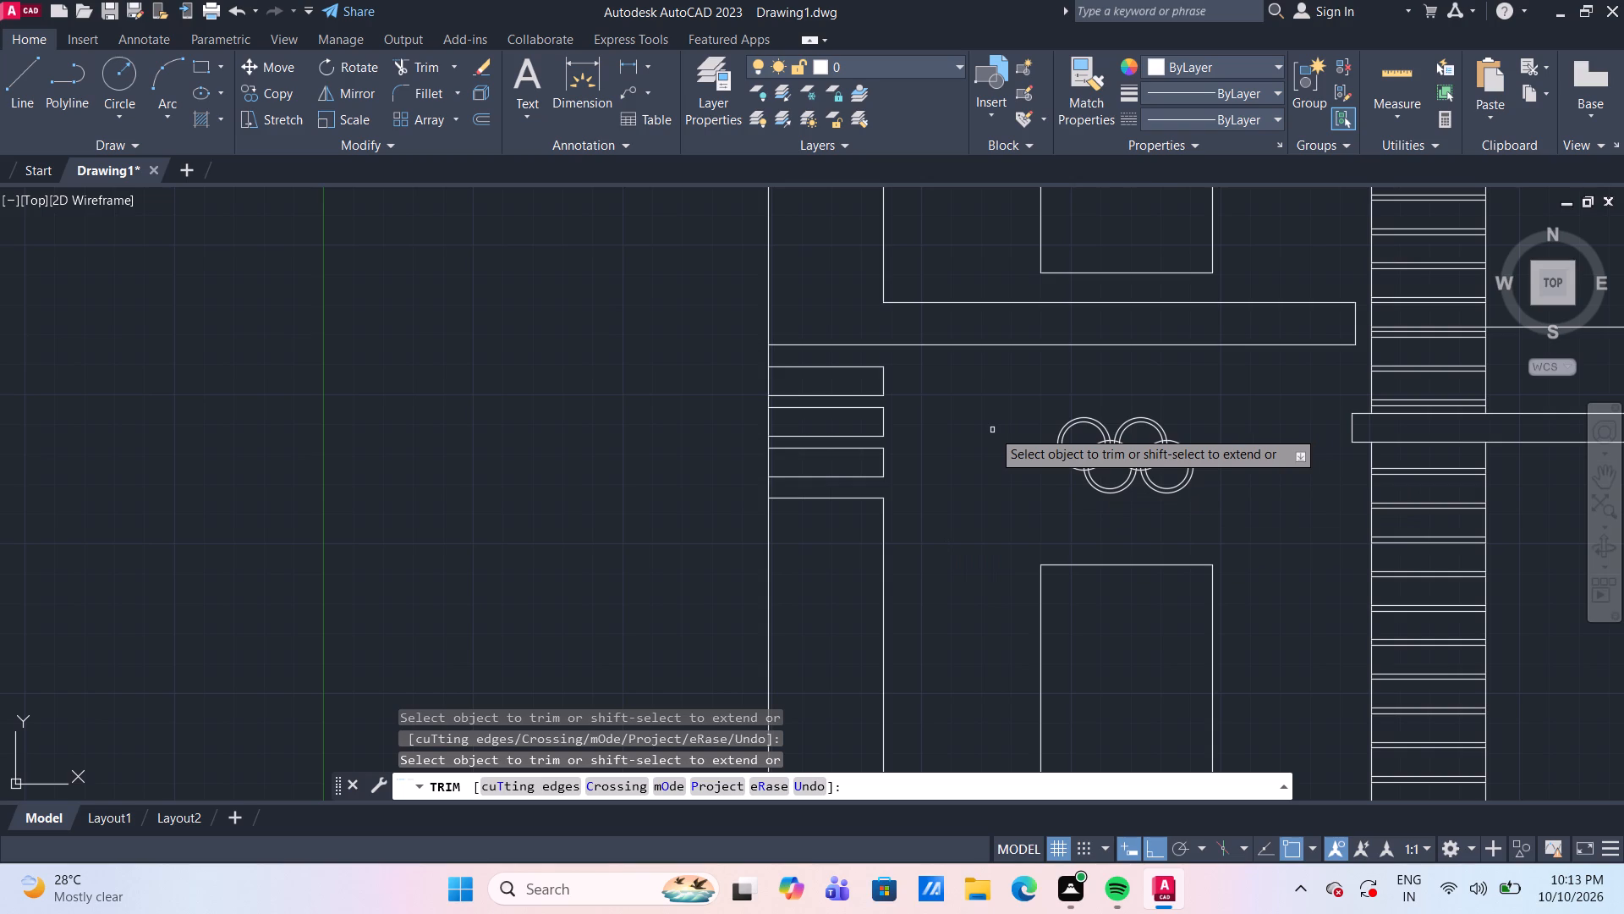
middle_click_drag(941, 446, 941, 579)
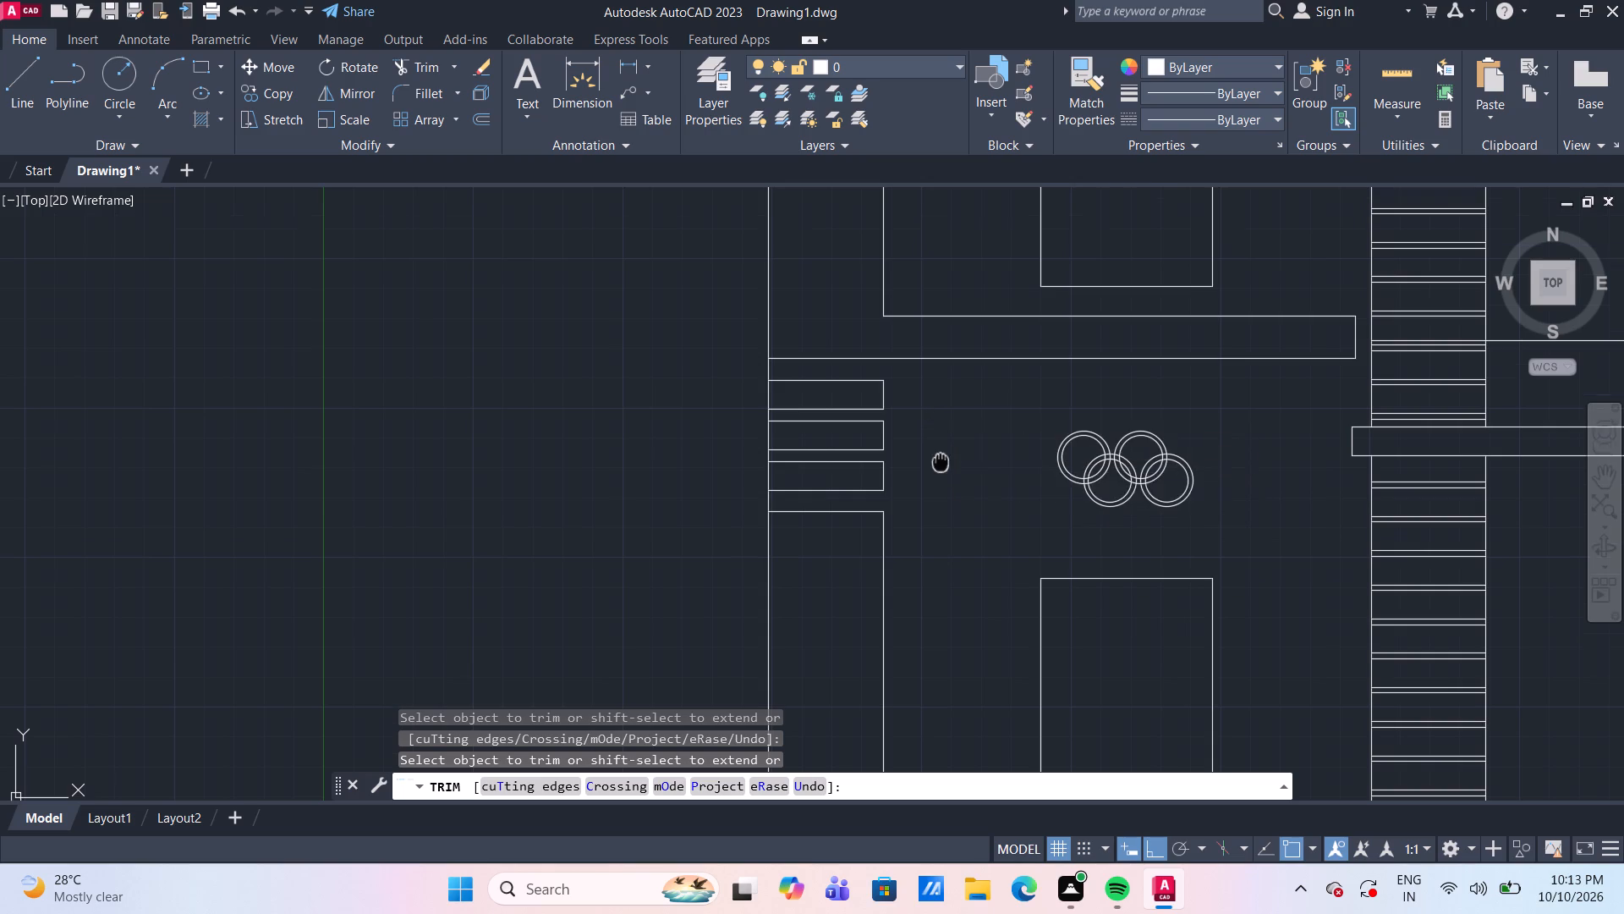
middle_click_drag(941, 579, 946, 738)
scroll(956, 444, "down", 2)
scroll(946, 361, "up", 2)
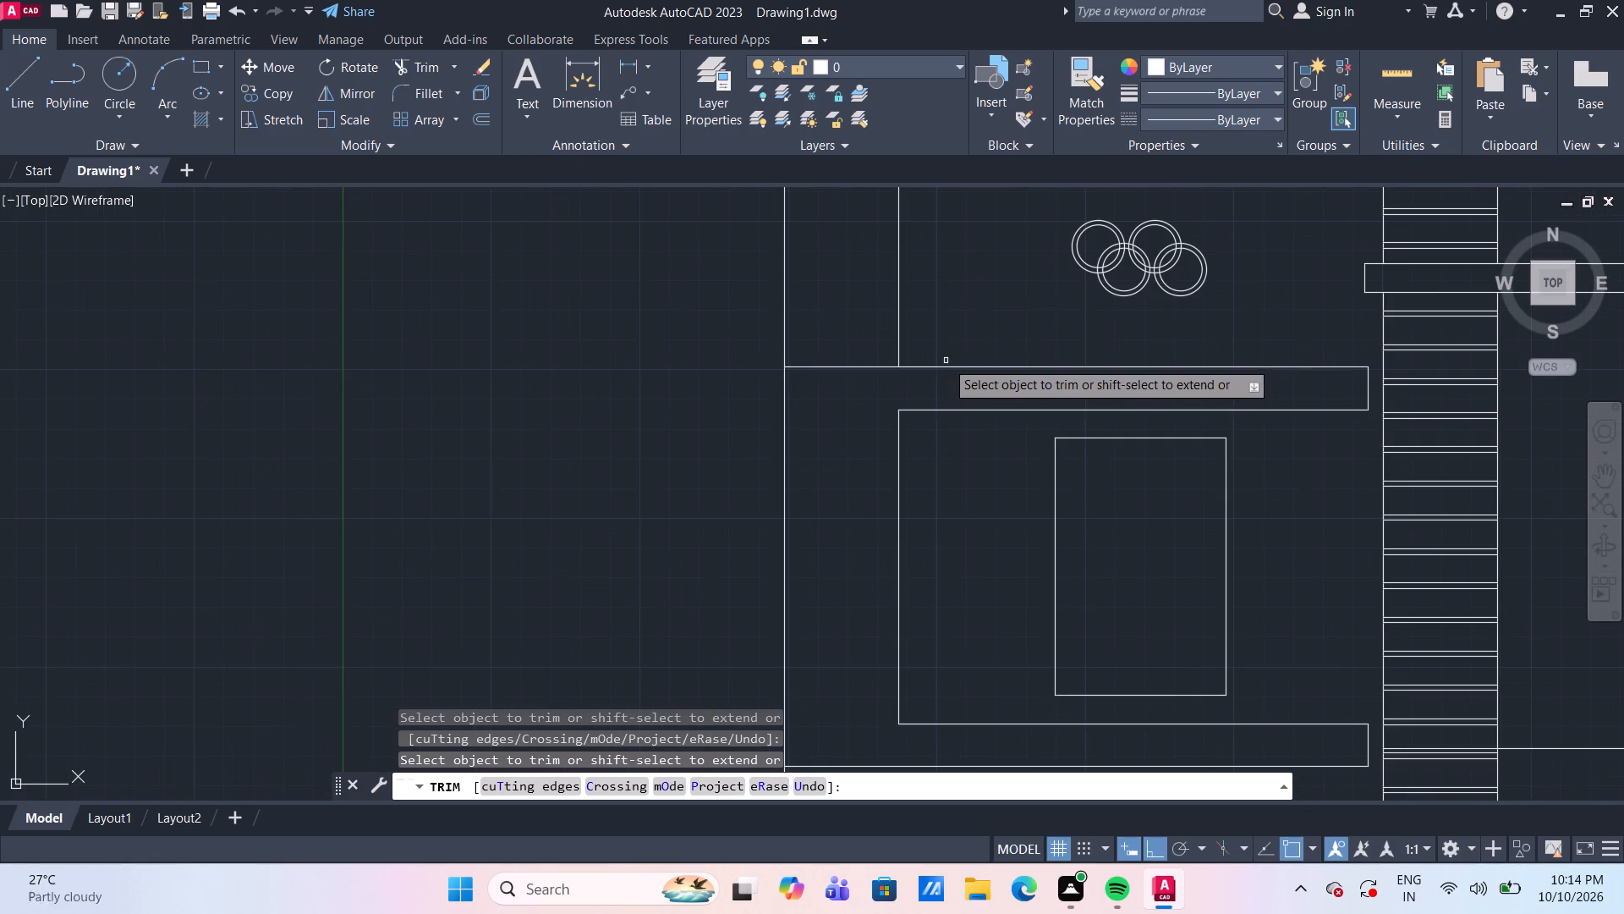
middle_click_drag(962, 292, 900, 503)
key("Escape")
Draw a 4' line across the left strip along the top edge of the next horizontal band below.
scroll(891, 493, "up", 1)
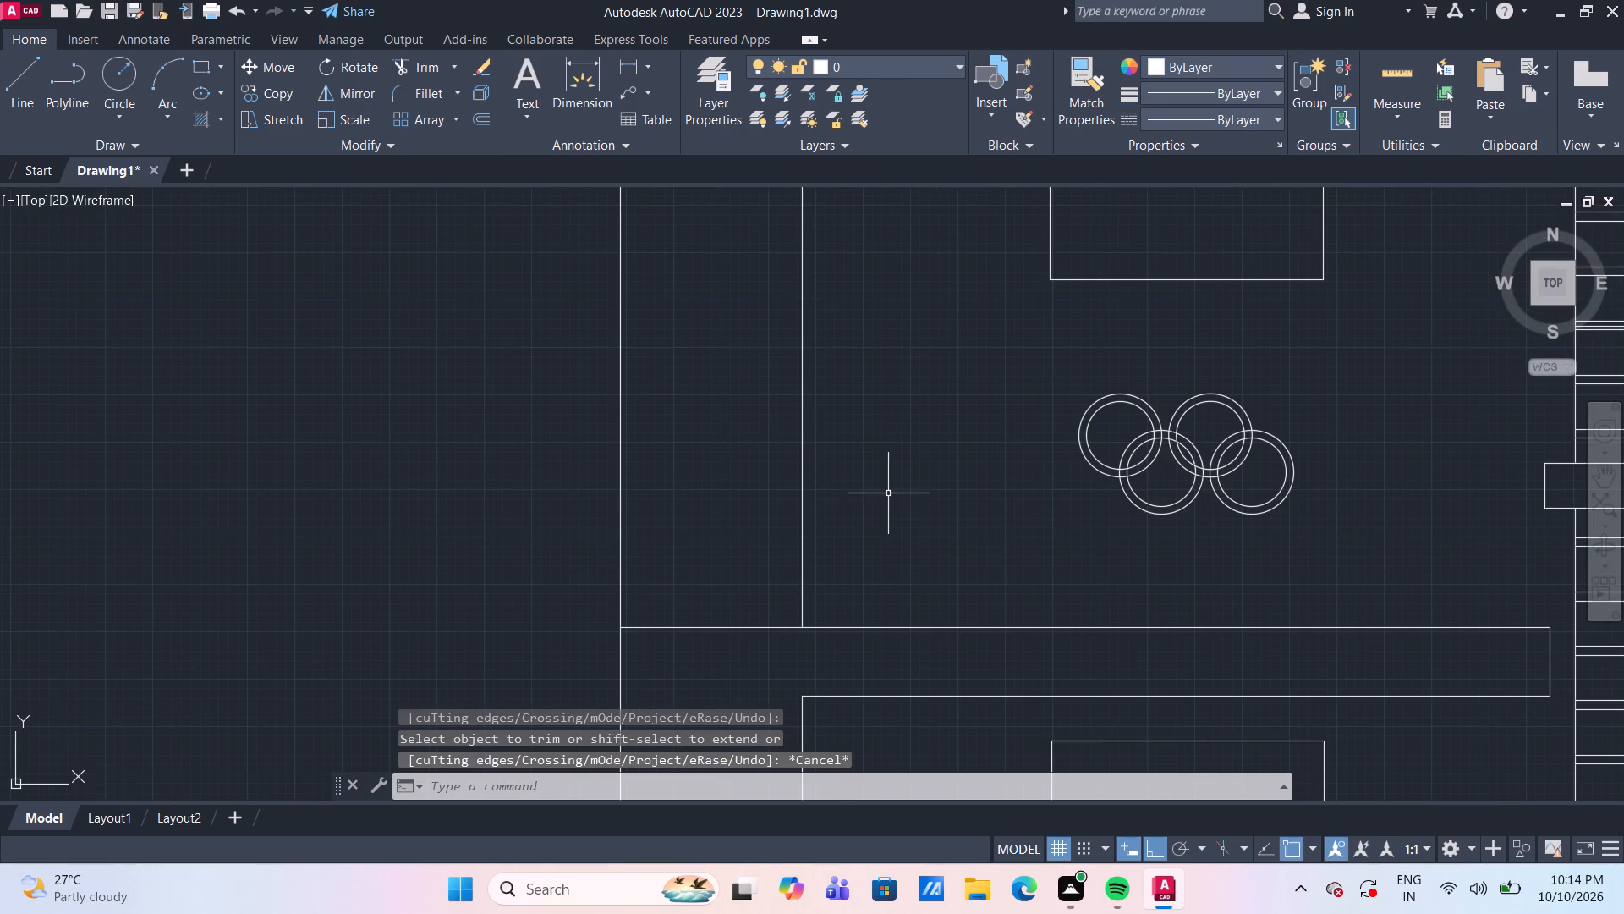
middle_click_drag(888, 493, 881, 482)
scroll(881, 482, "up", 1)
type("l")
key("space")
scroll(881, 482, "down", 1)
middle_click_drag(880, 507, 928, 440)
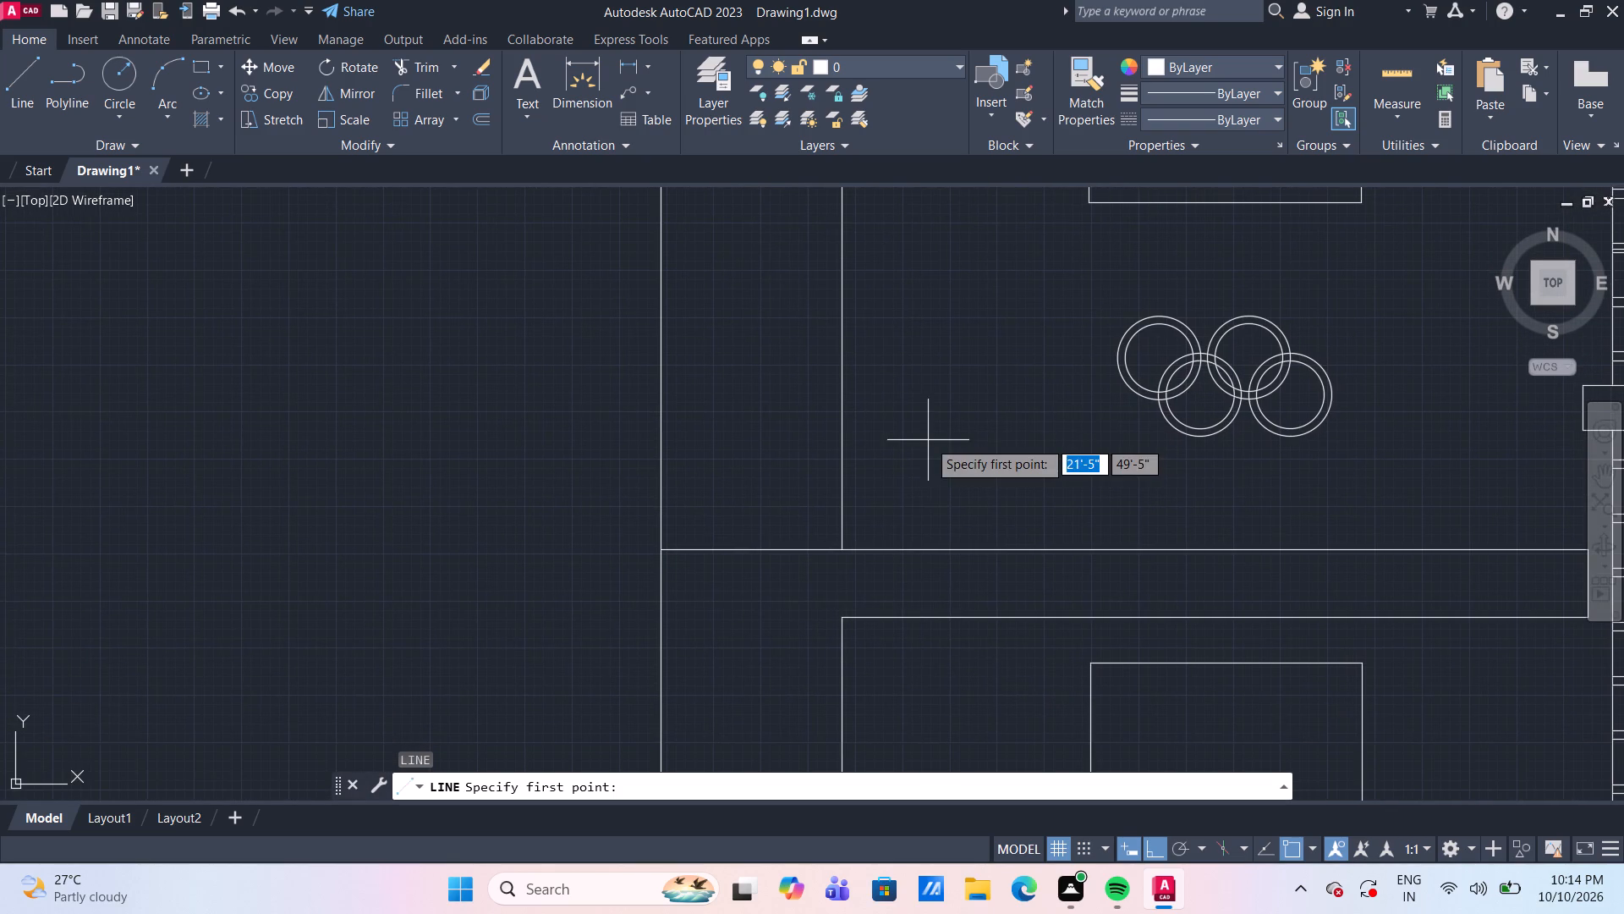
left_click(844, 556)
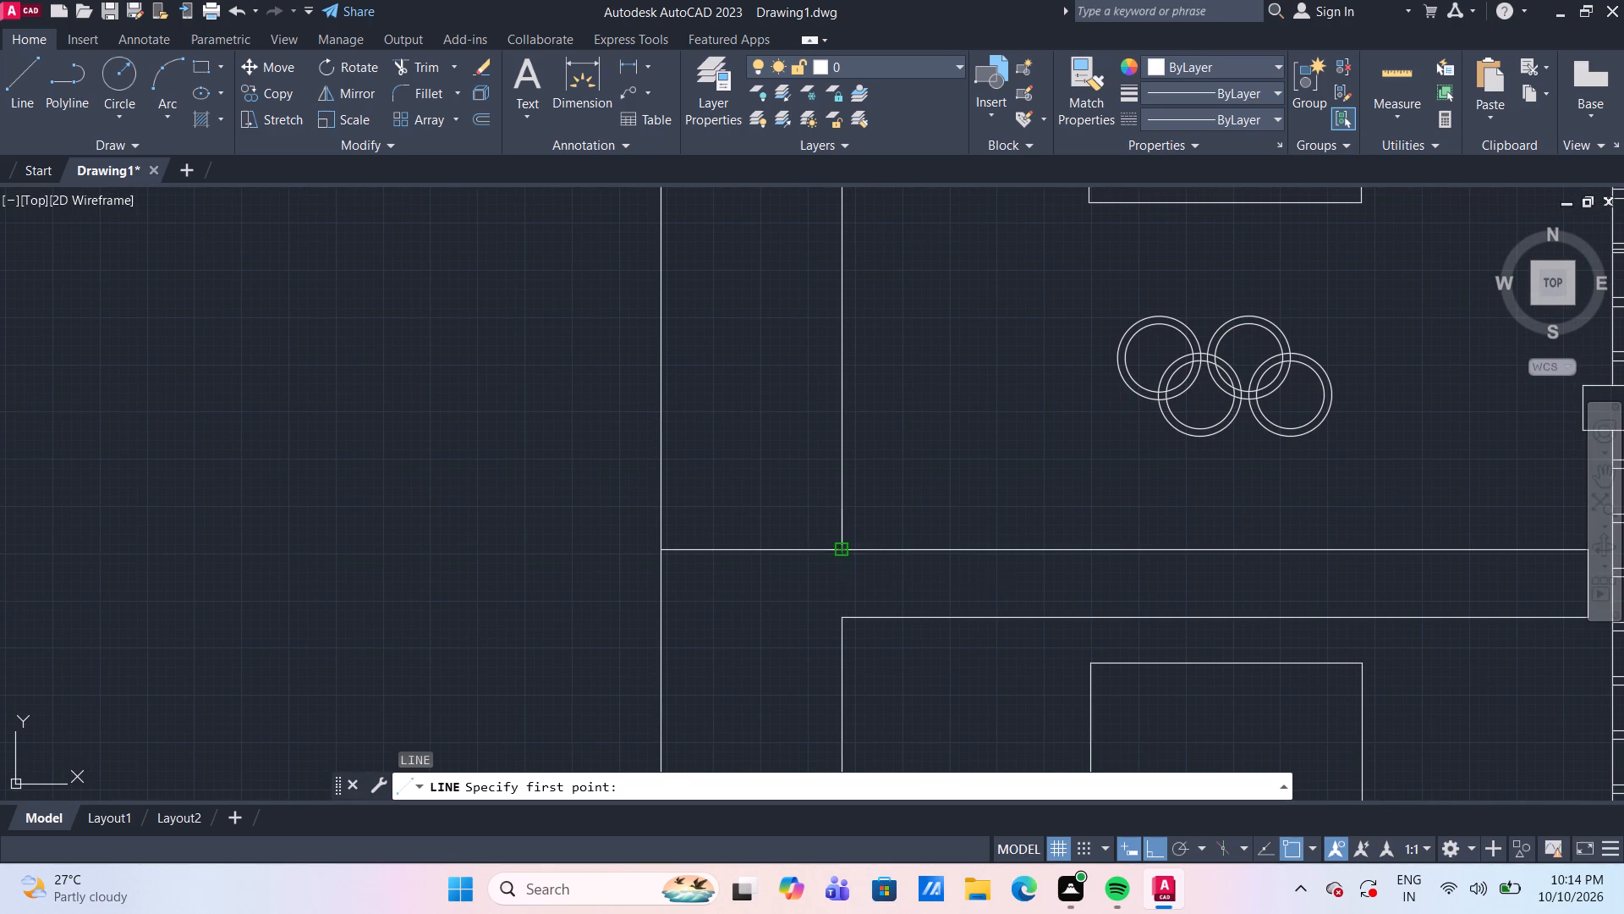
left_click(661, 546)
key("Escape")
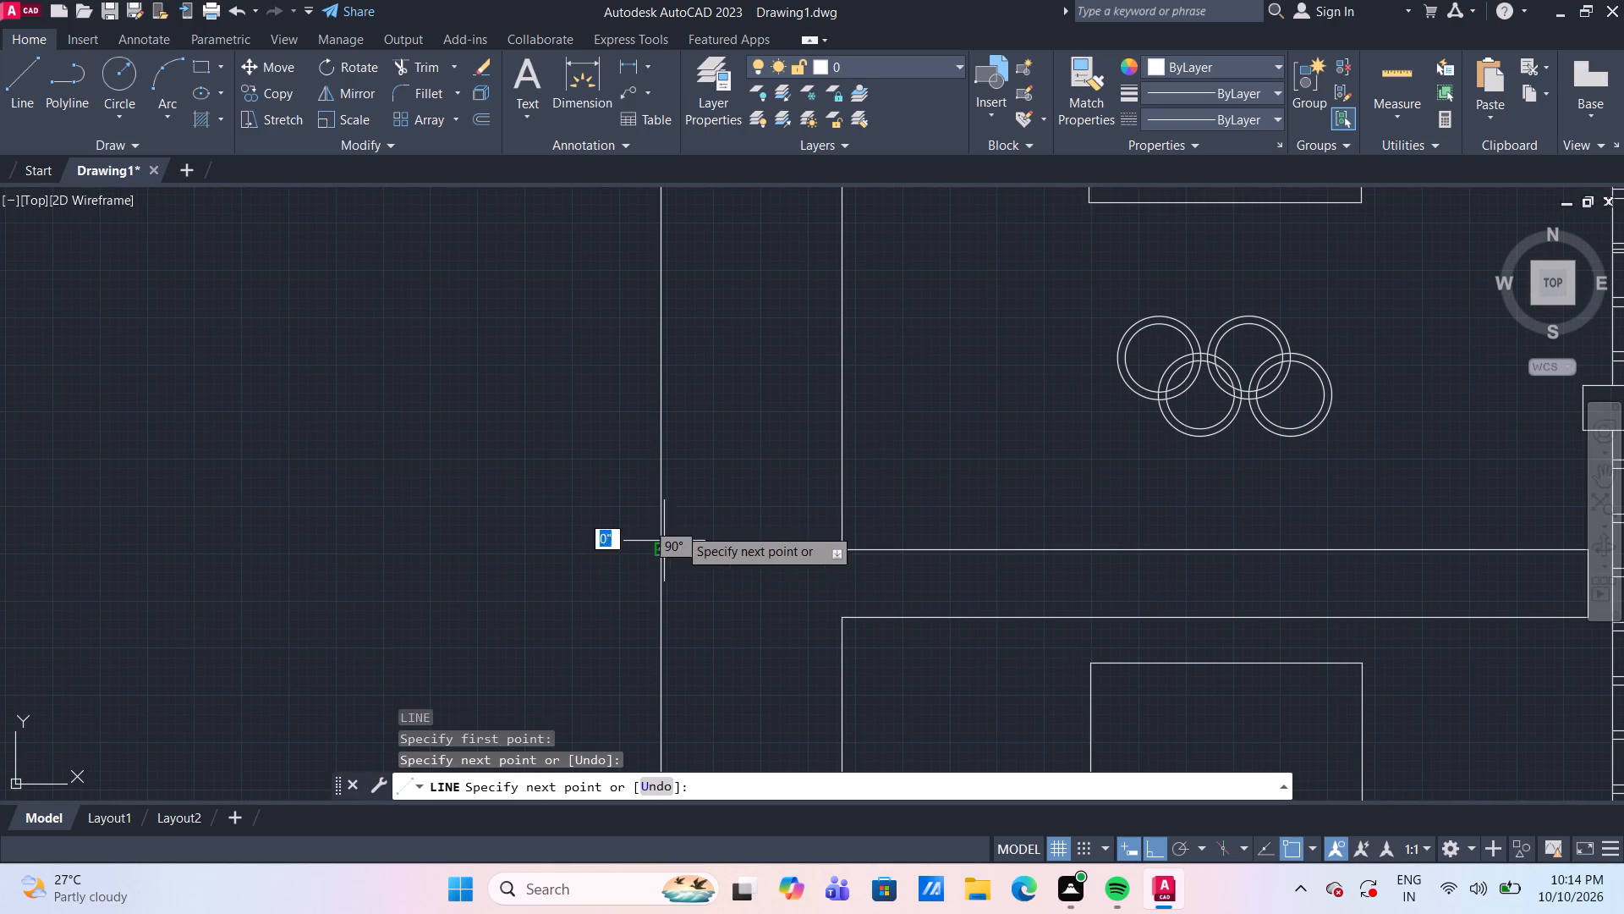
Move the new 4' cross line 5" upward from the band's top edge.
left_click(746, 549)
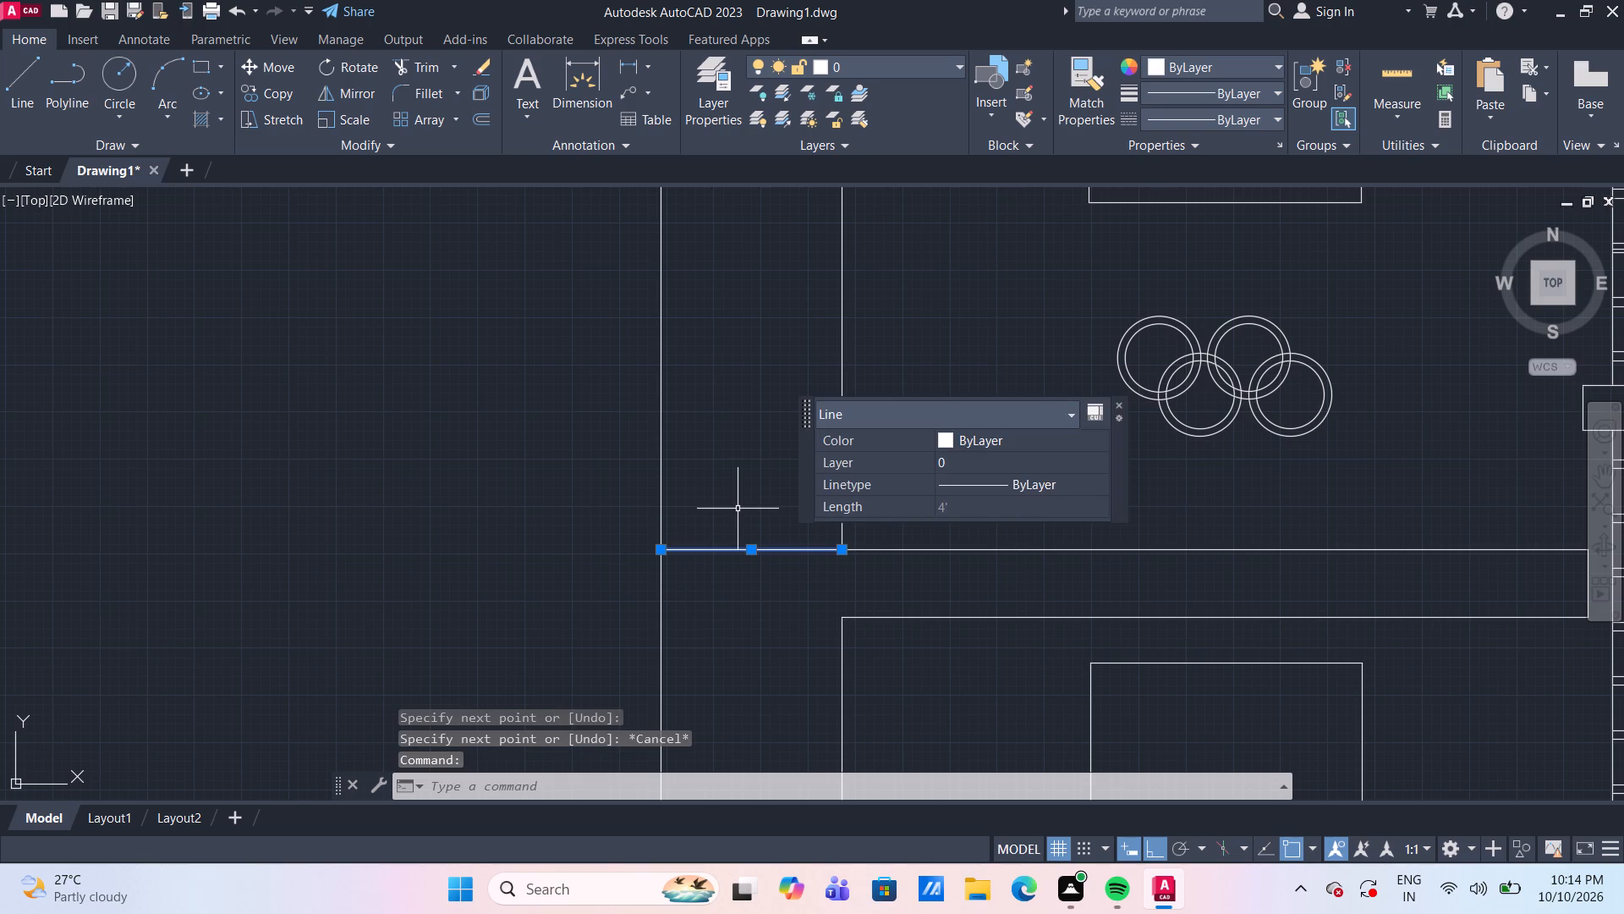
type("m")
key("space")
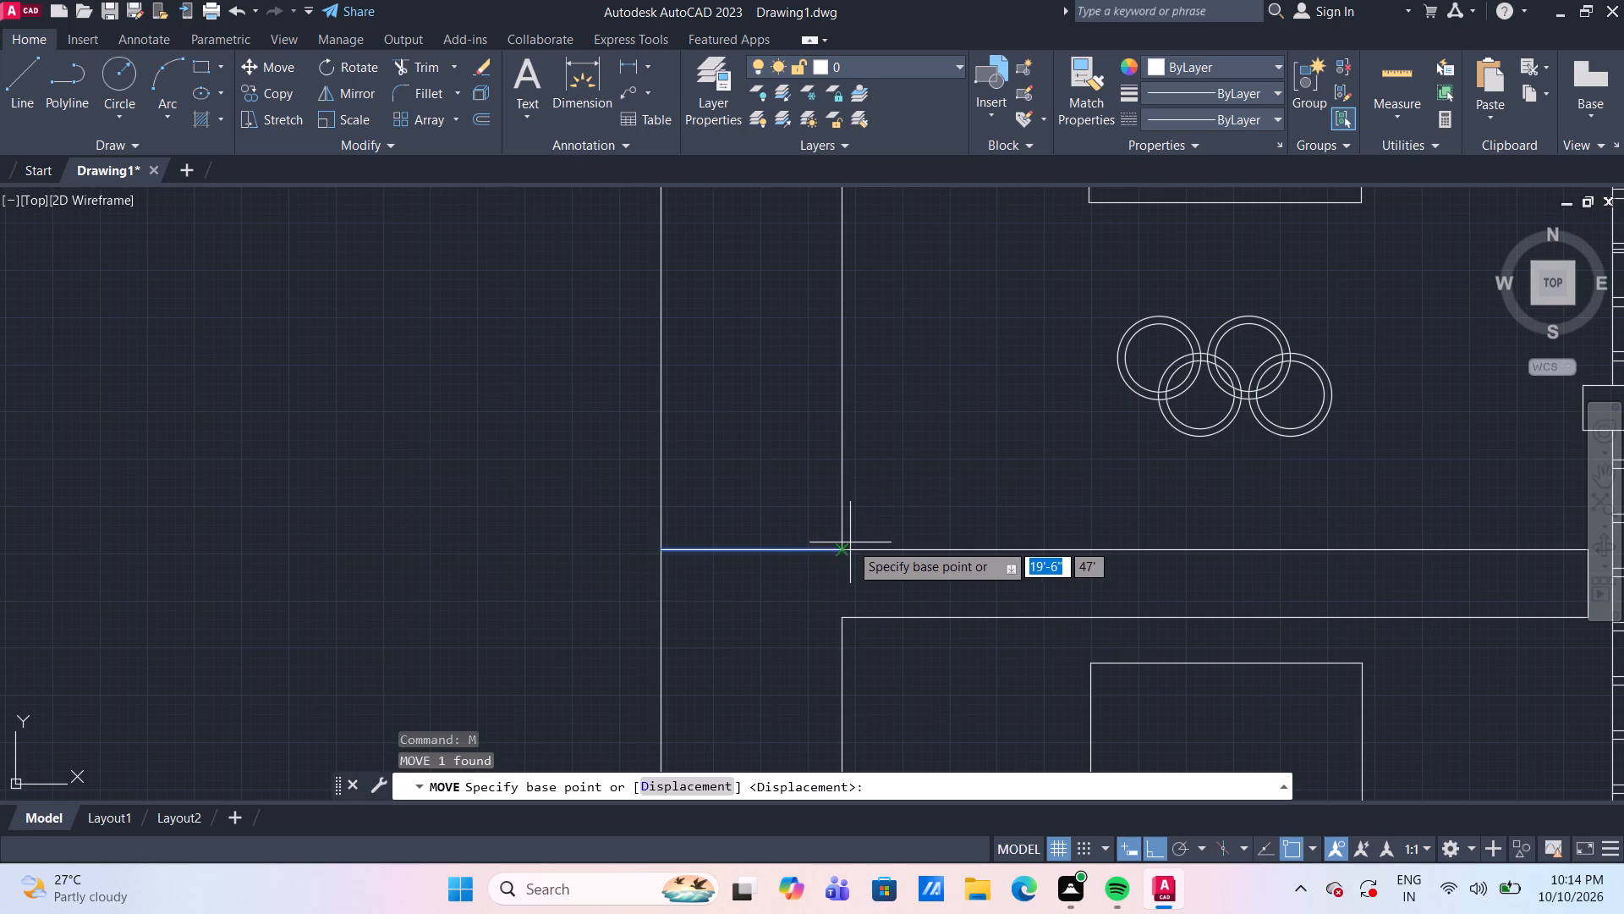
left_click(843, 547)
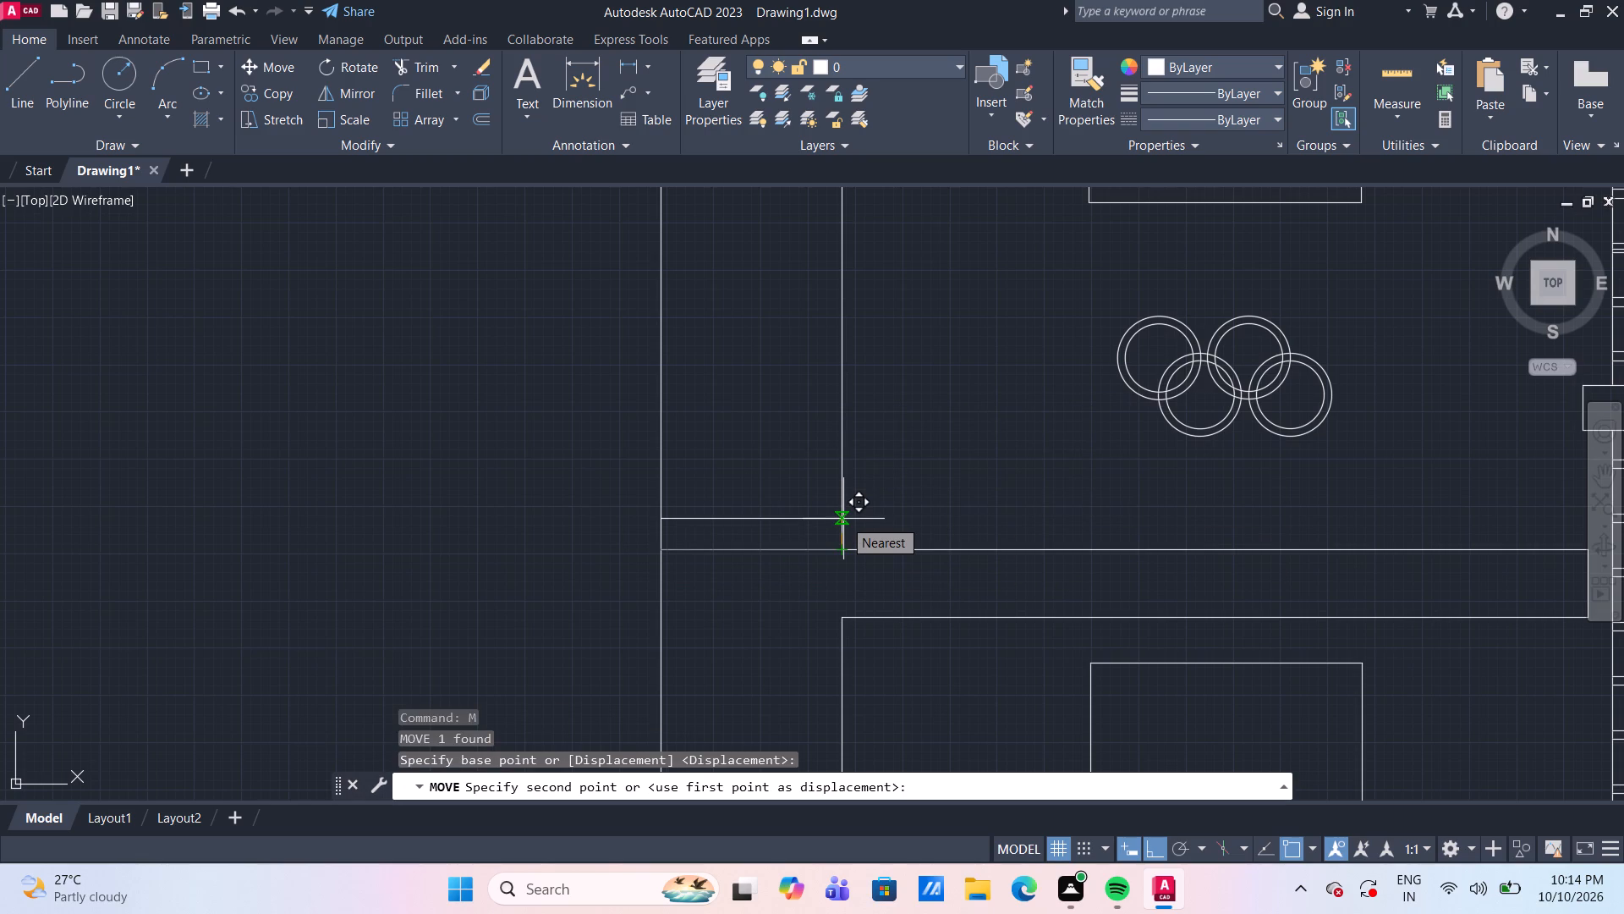
type("5\"")
key("Return")
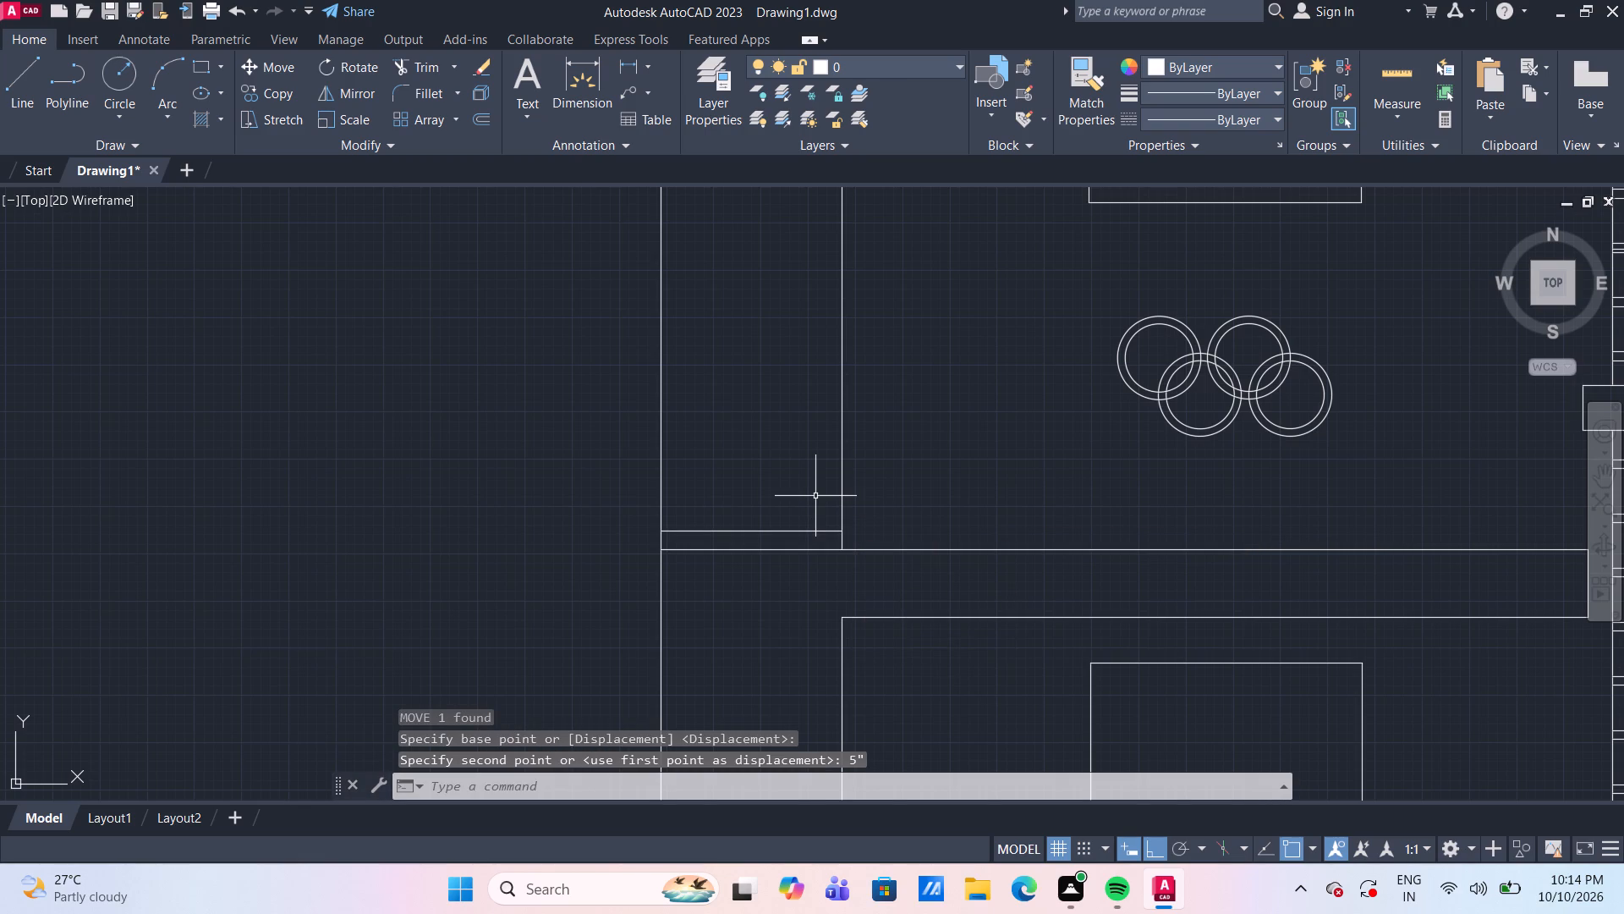
Offset the moved cross line 1' upward in the left strip, and offset that copy 5" further up.
key("o")
key("Return")
key("Return")
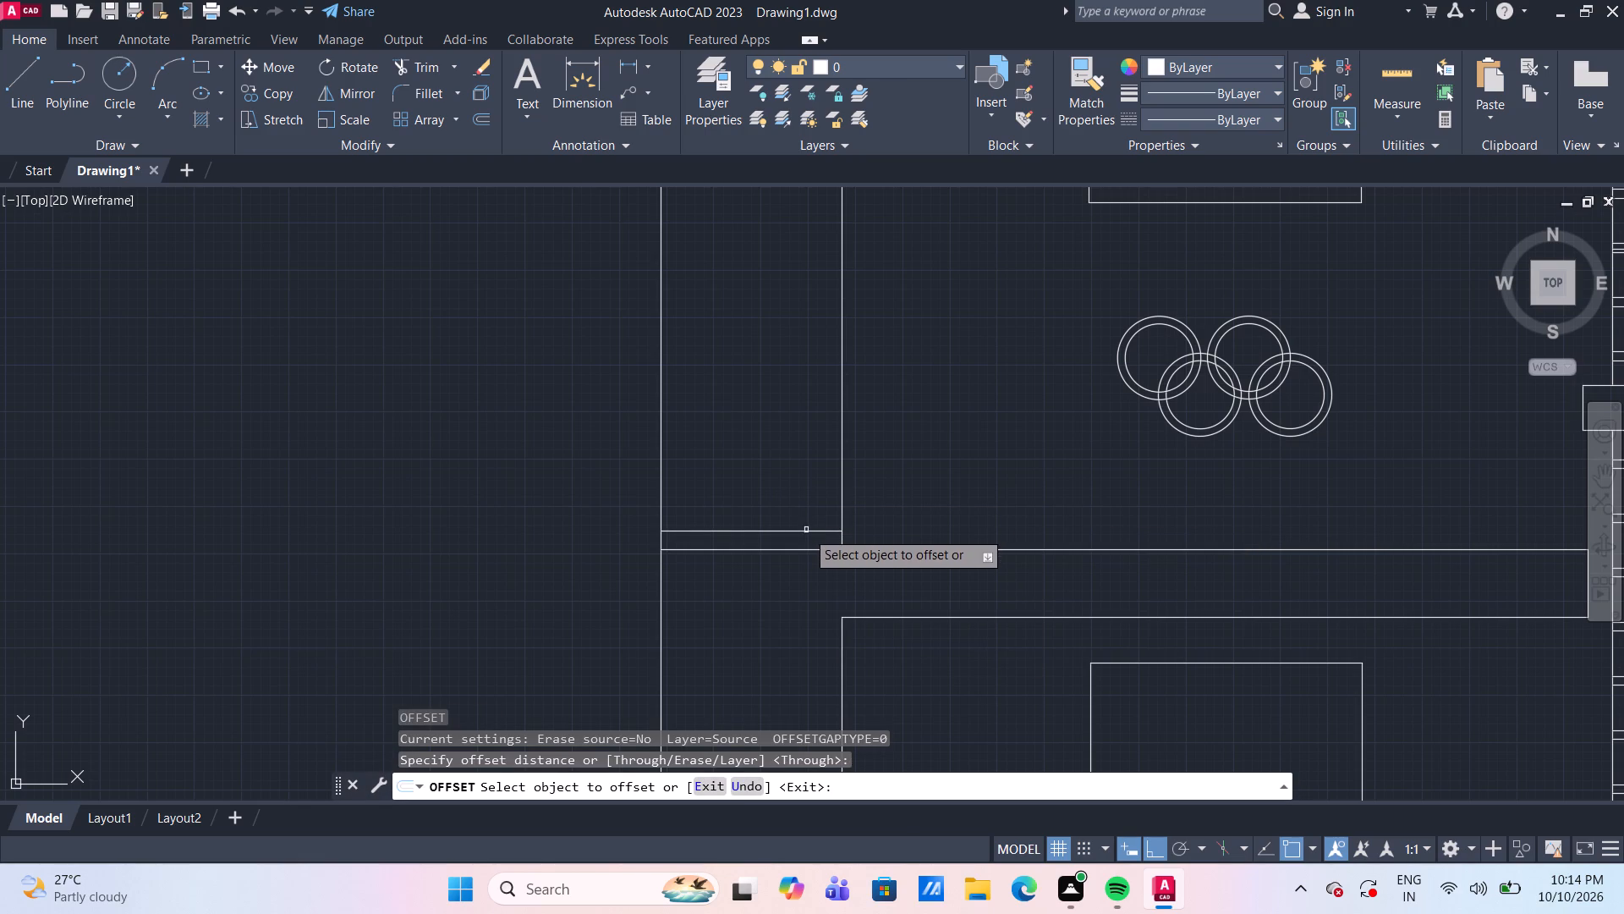
left_click_drag(806, 533, 808, 520)
type("1'")
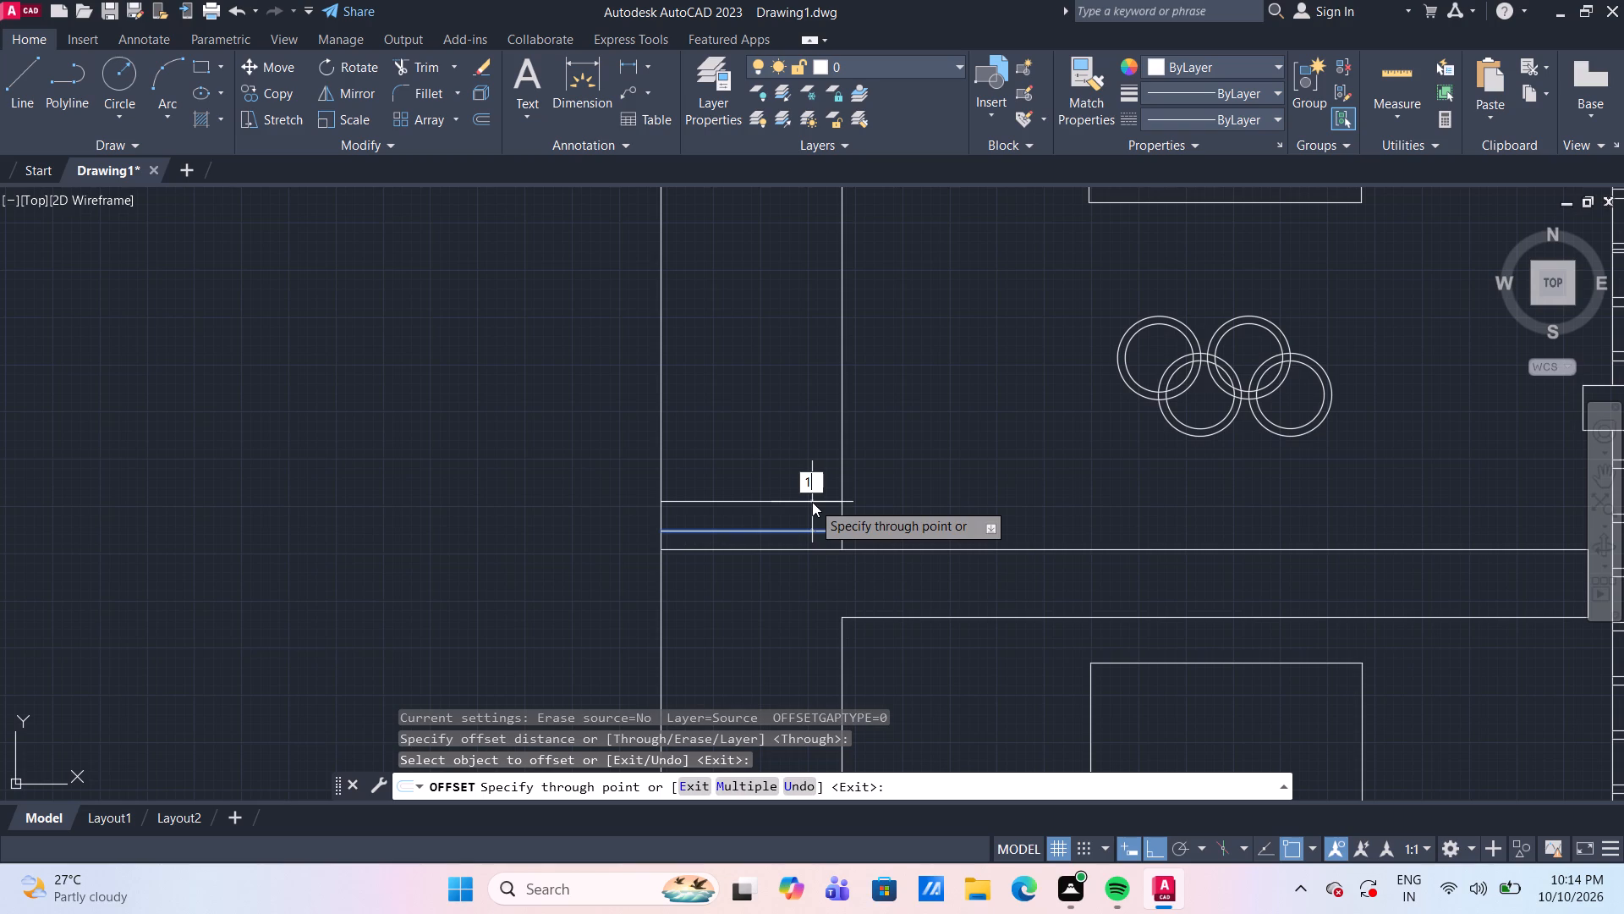
key("Return")
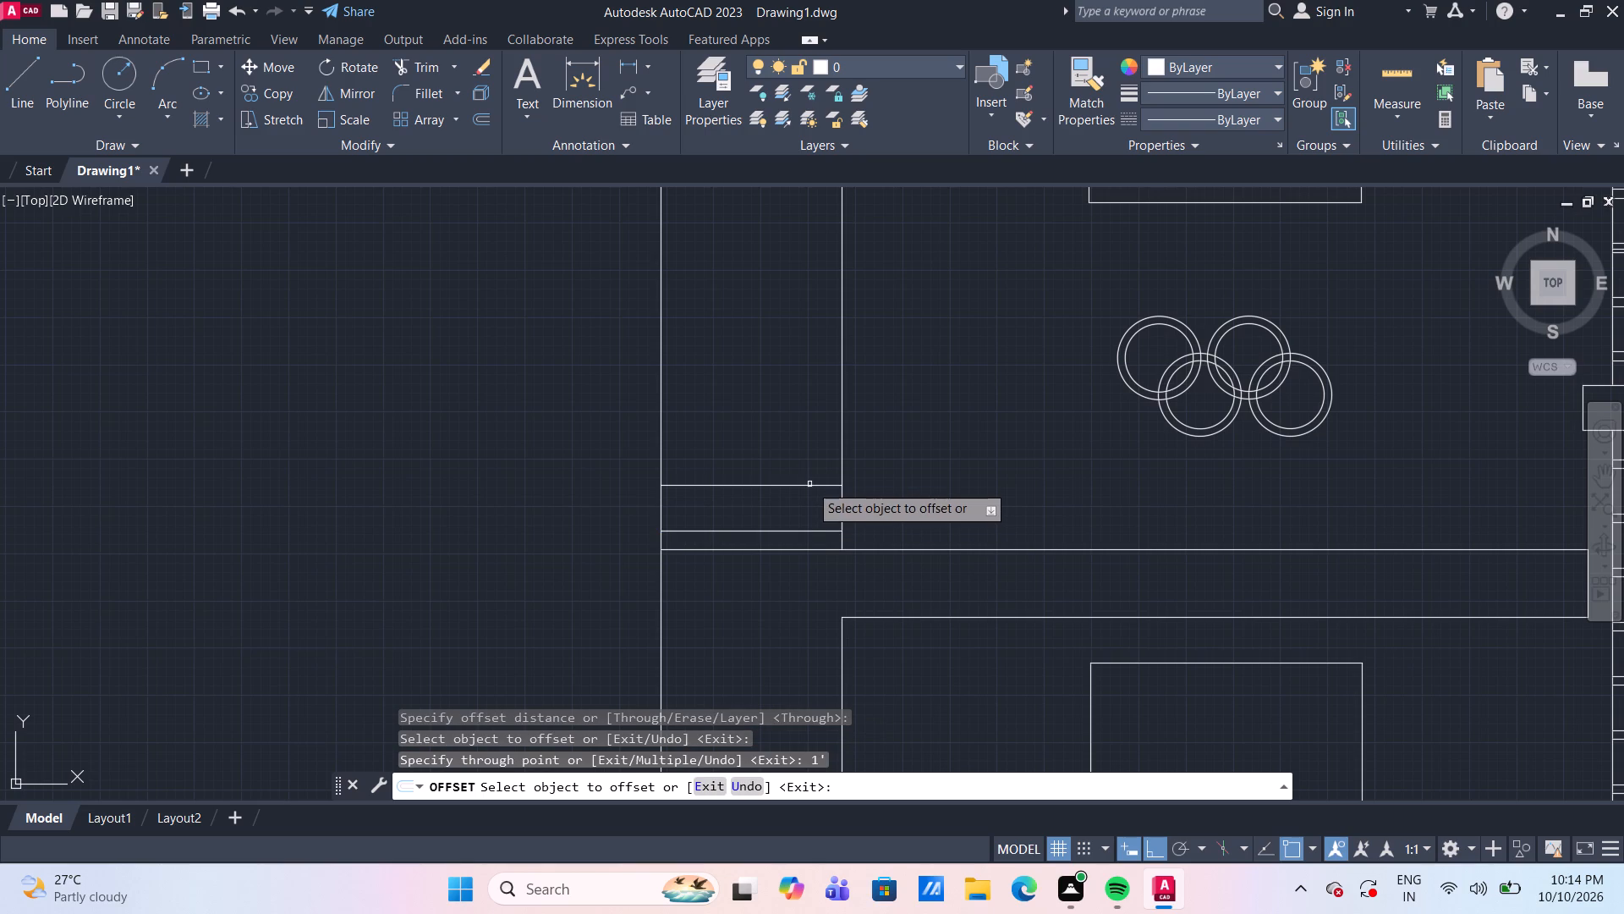
left_click(809, 484)
type("5\"")
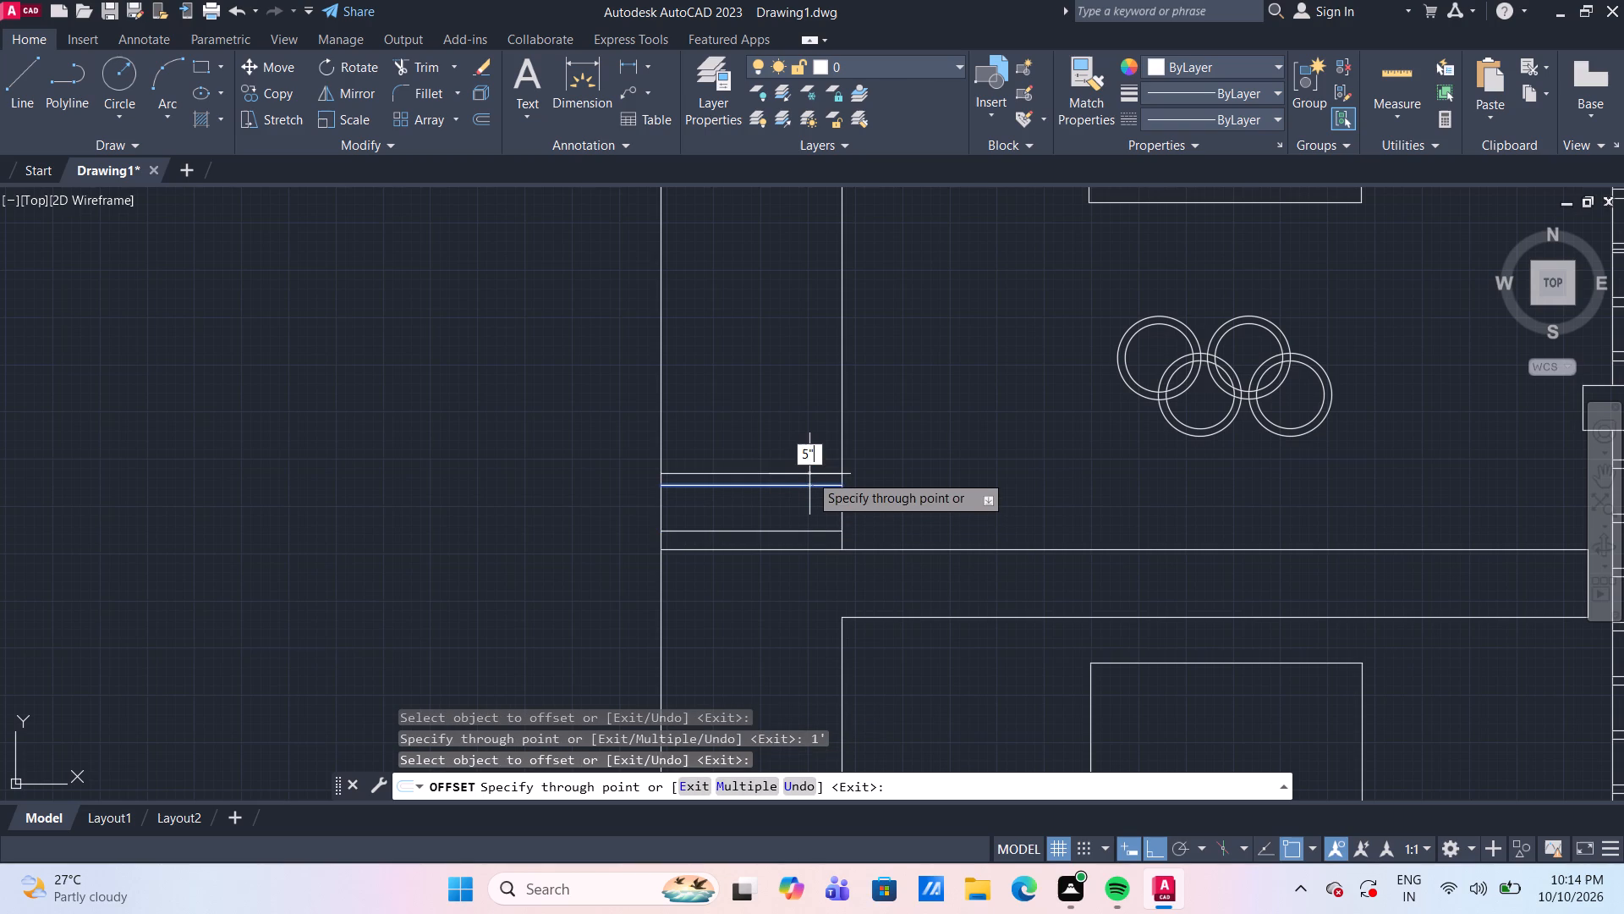
key("Return")
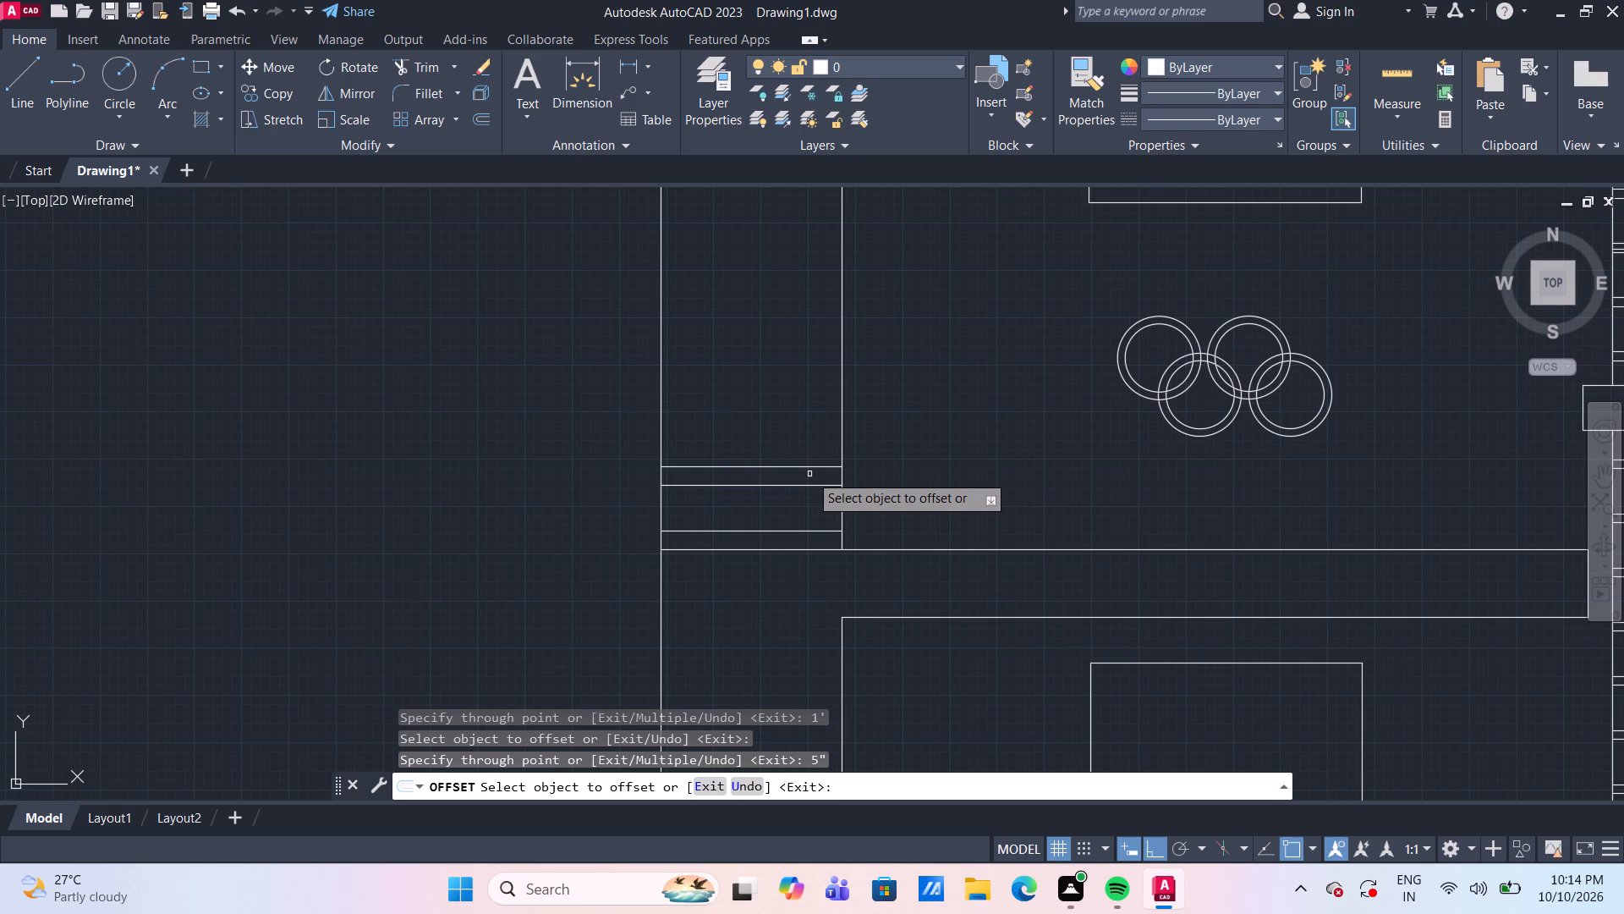
Offset the topmost new cross line 1' upward, and offset that copy 9" further up.
left_click(816, 465)
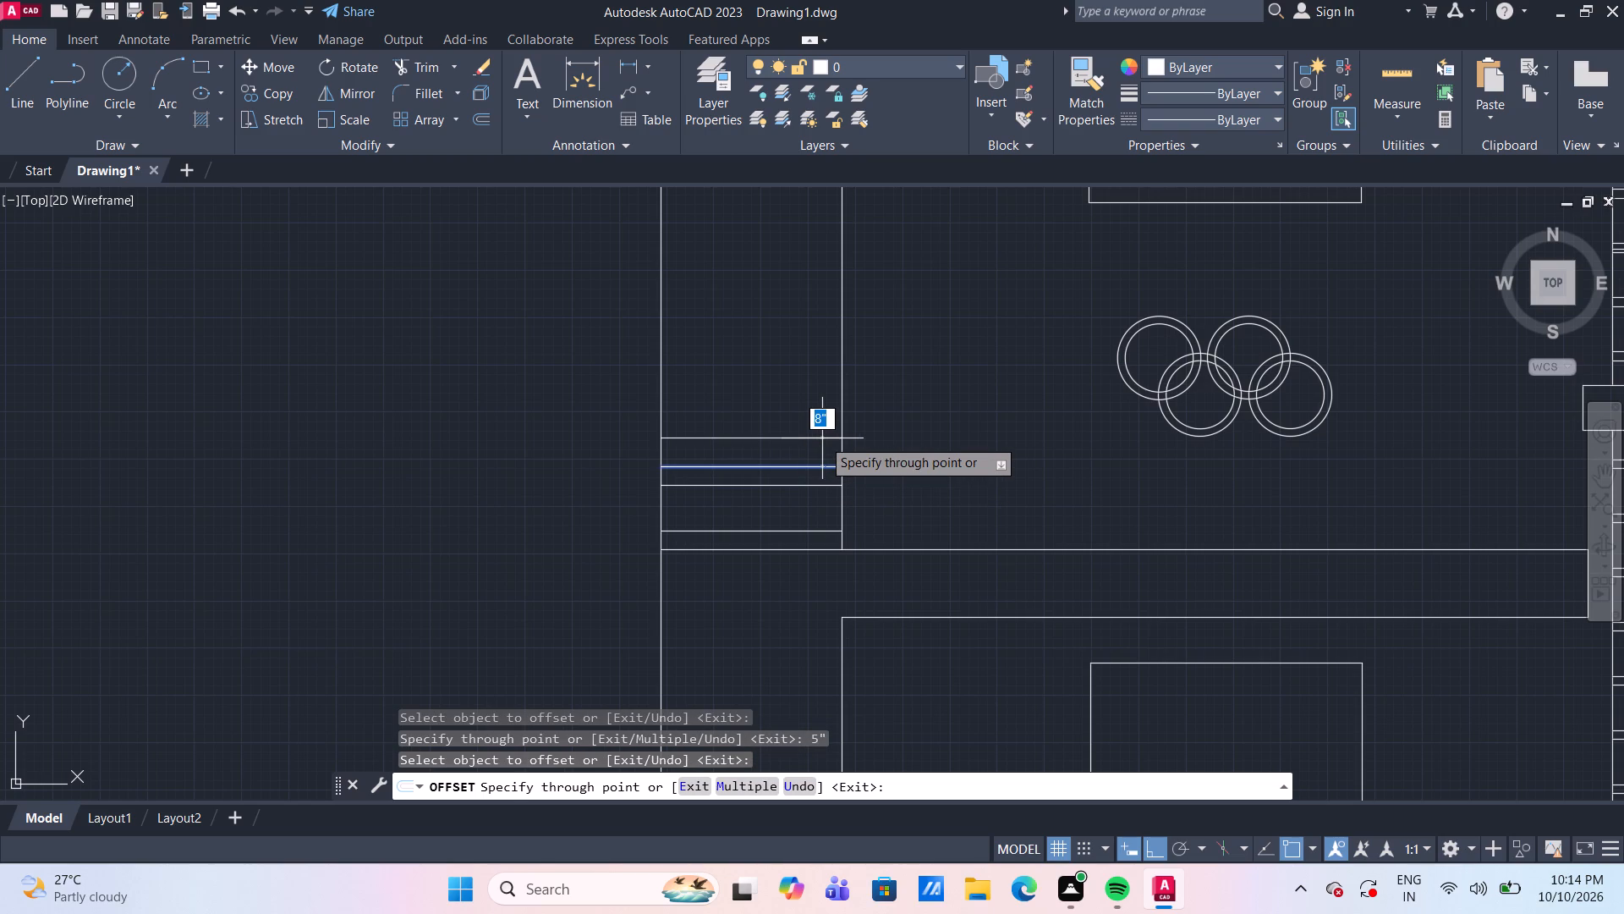
type("1'")
key("Return")
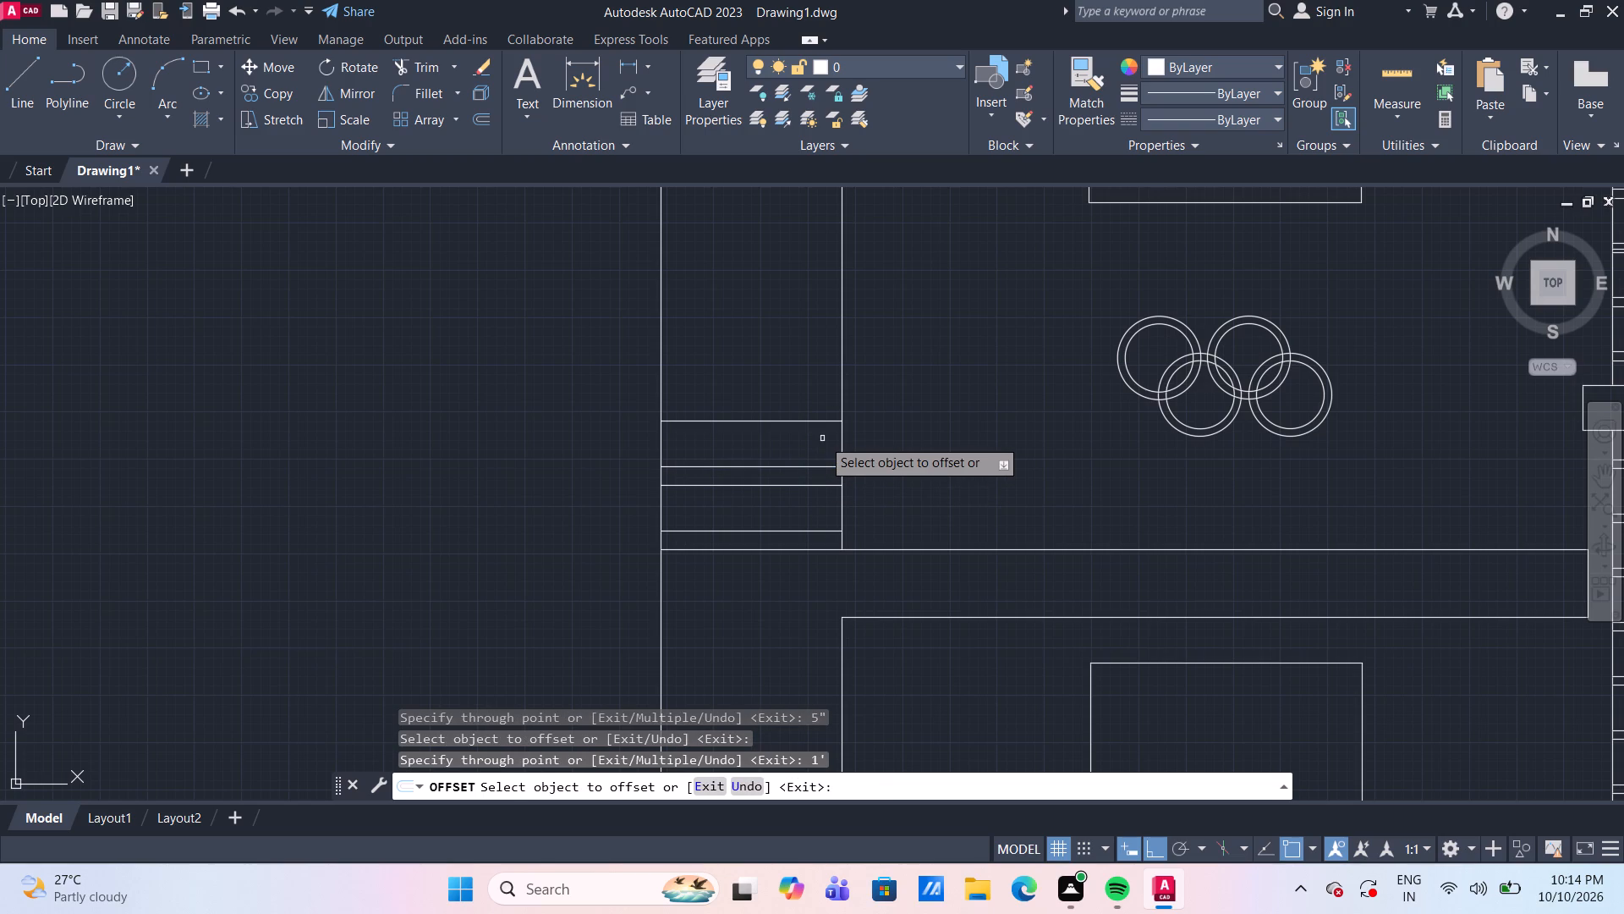
left_click(815, 421)
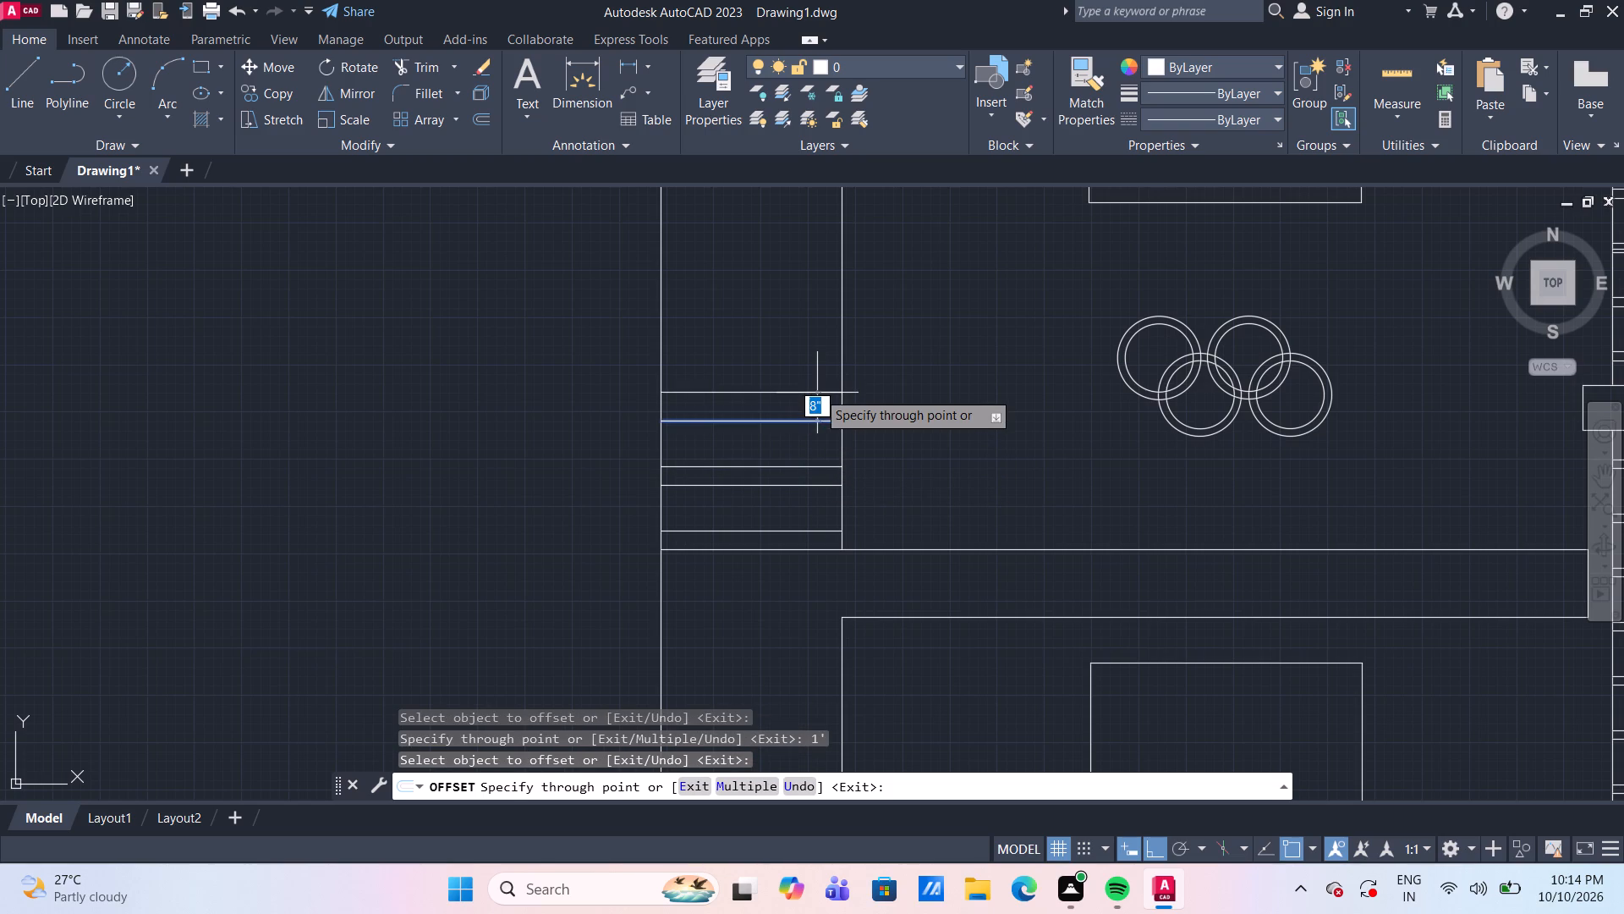
type("9\"")
key("Return")
key("Escape")
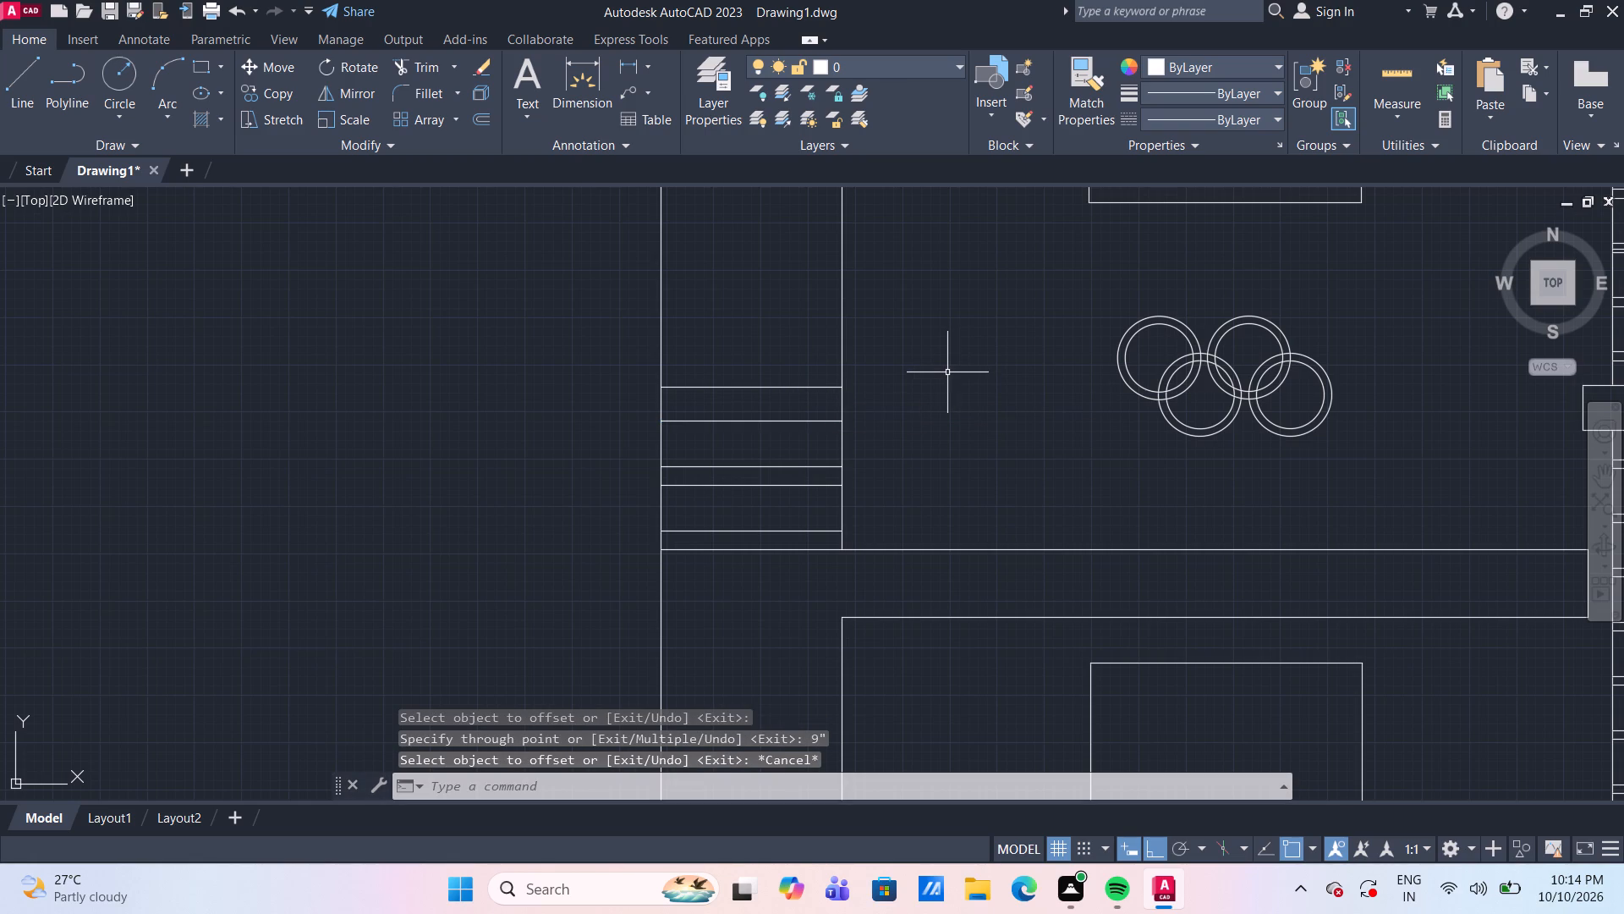
Trim the left strip's right edge out of the three gaps around the two new 1' deep rectangles above the horizontal band.
type("tr")
key("space")
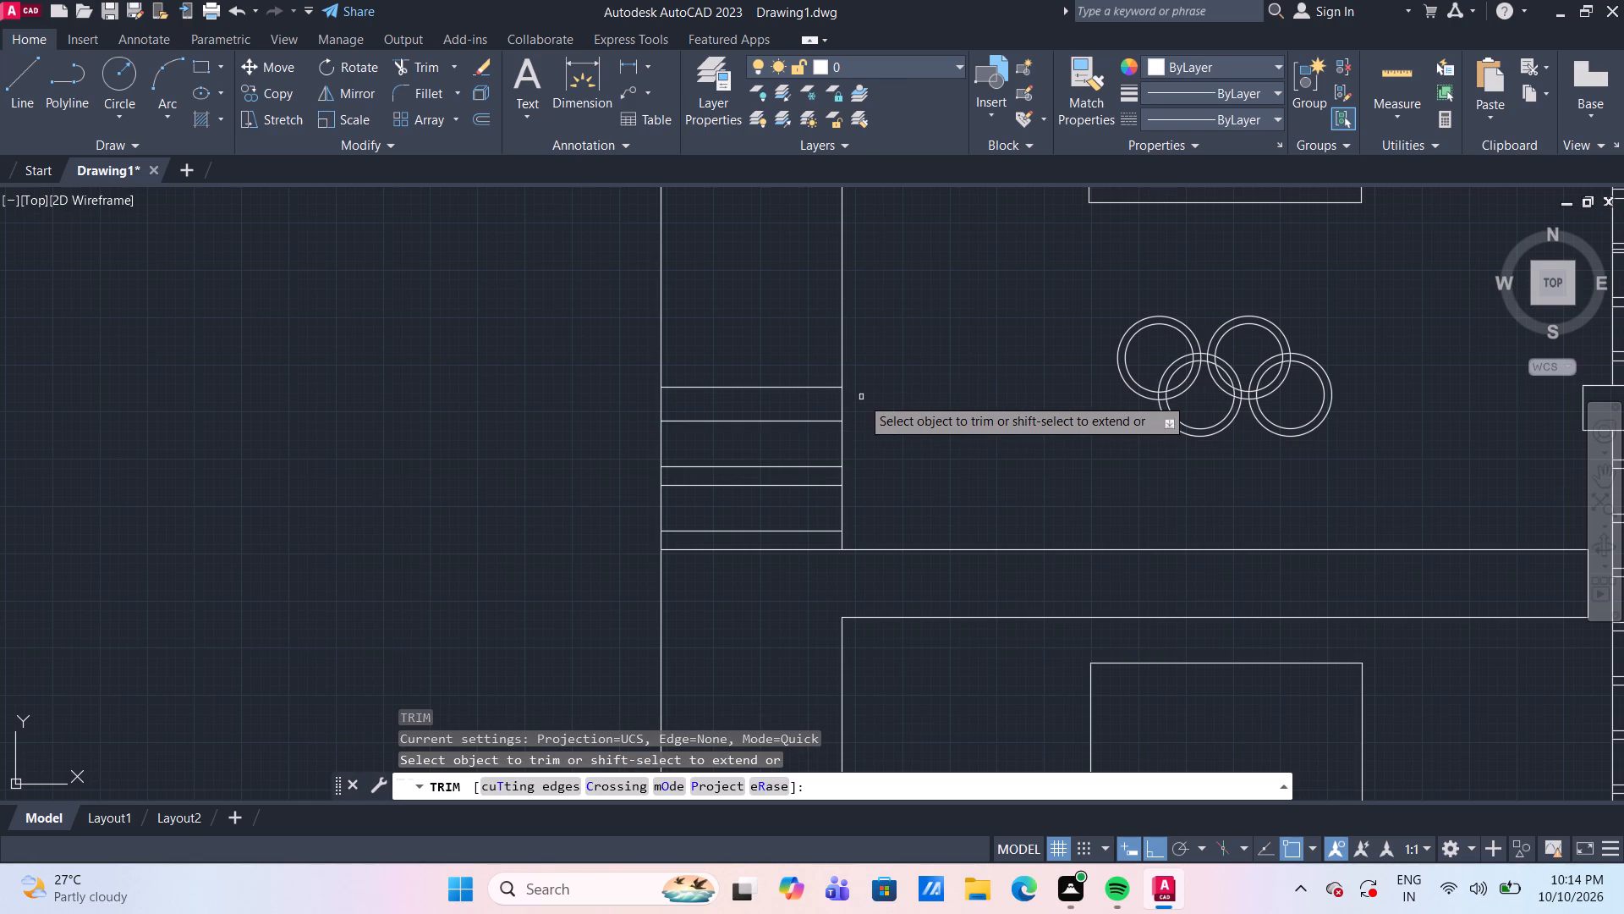
left_click(842, 399)
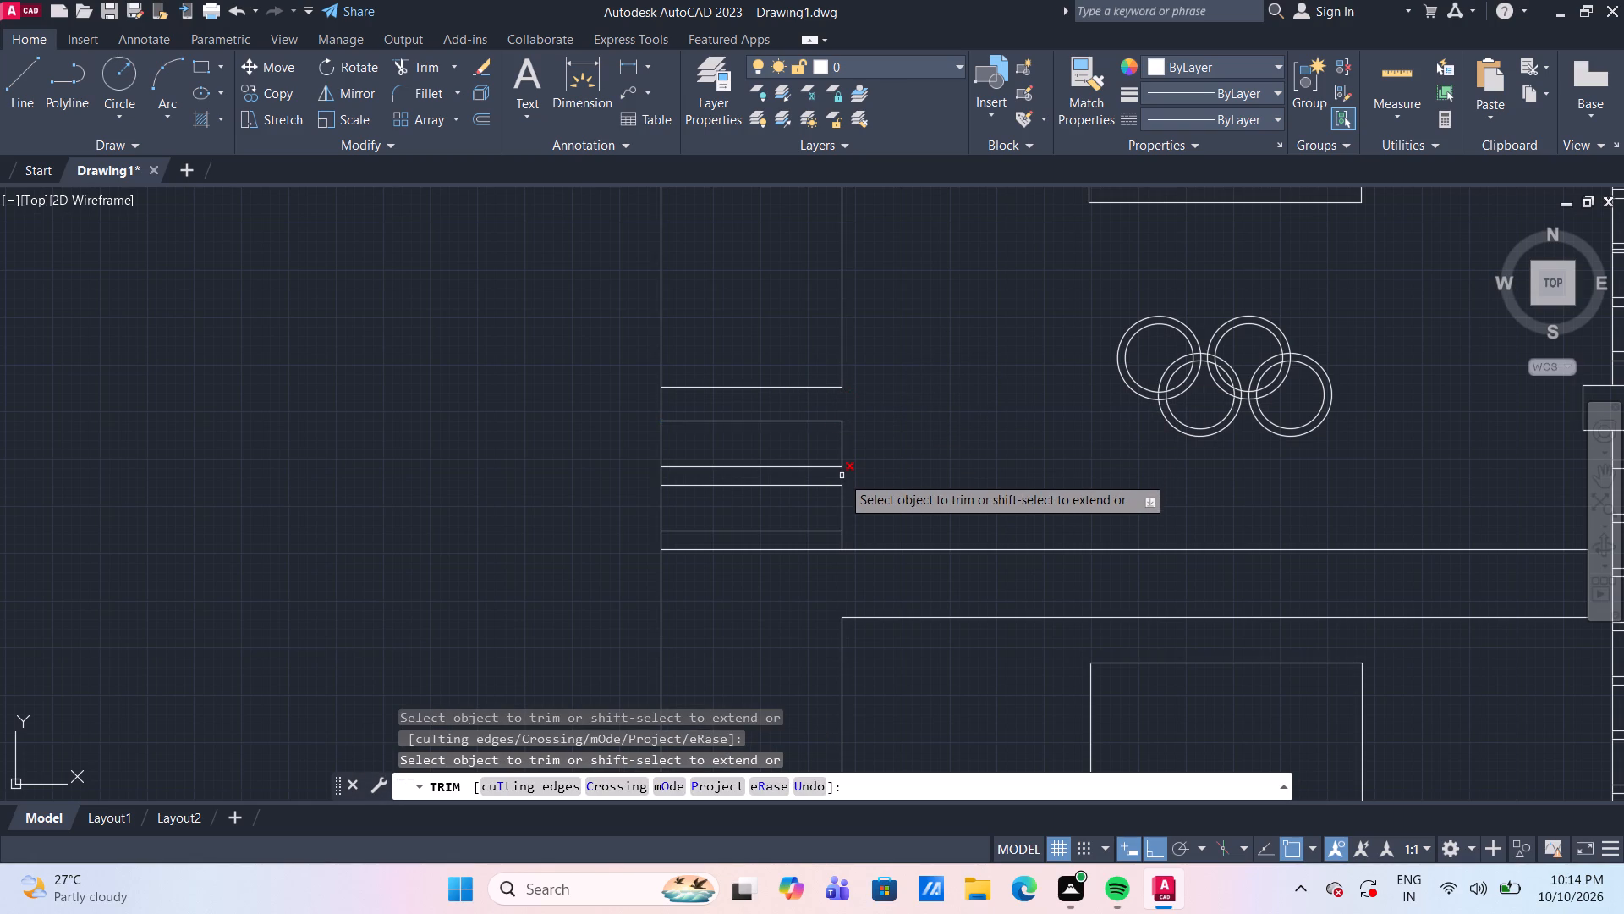
left_click(842, 476)
left_click(839, 542)
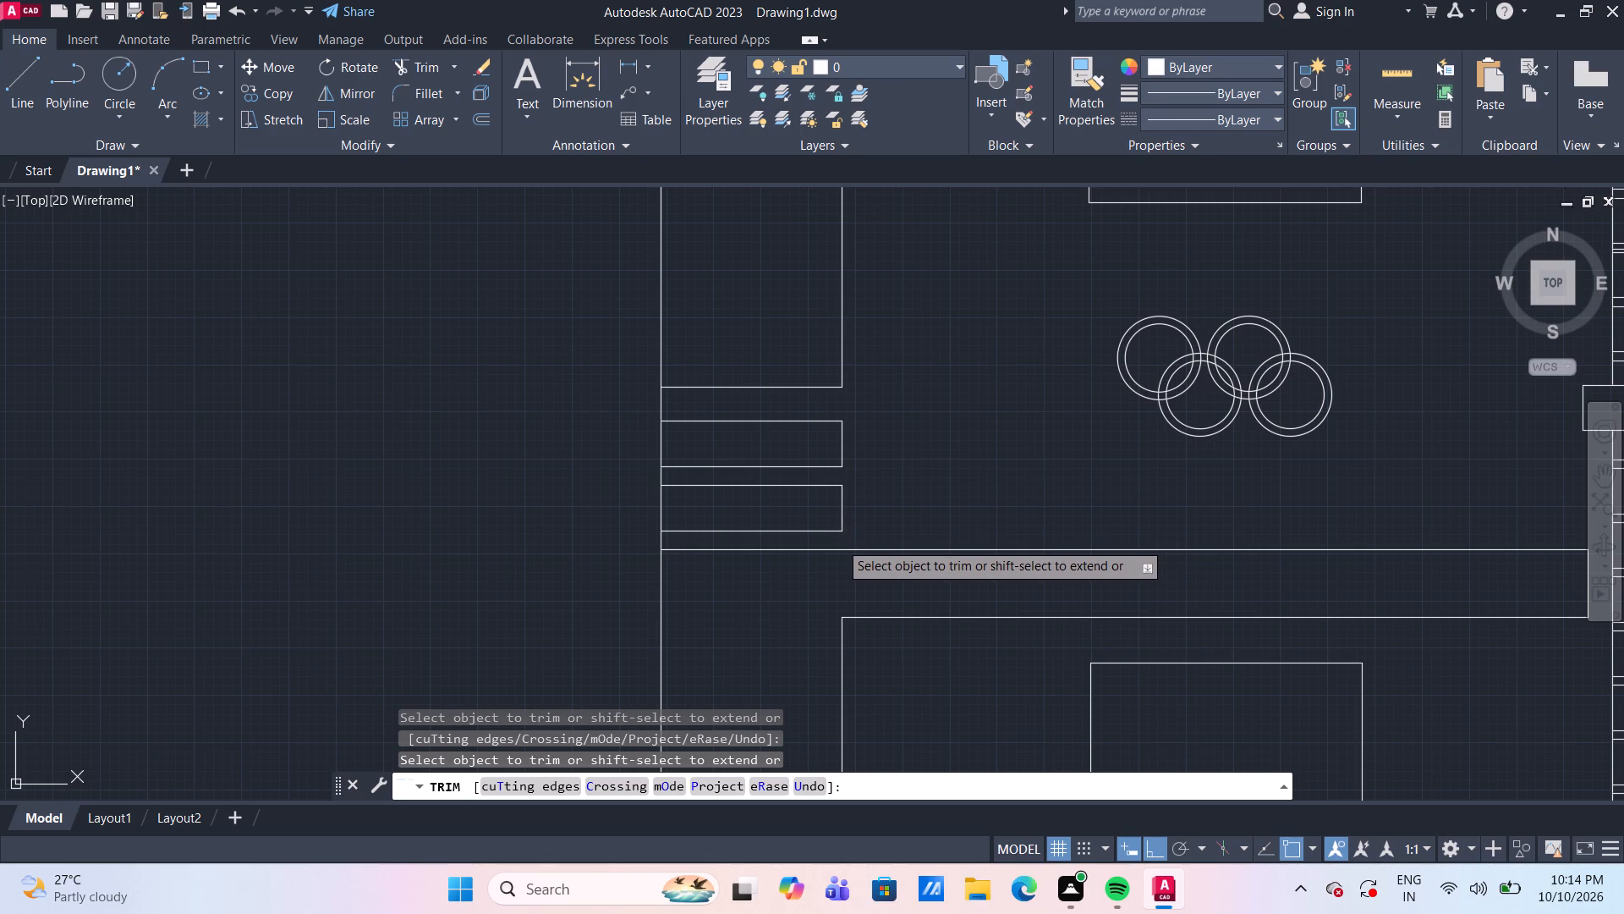
key("Escape")
Draw a vertical line just inside the right section's outer edge, from the lower band's bottom edge to the upper band's top edge.
scroll(919, 490, "down", 2)
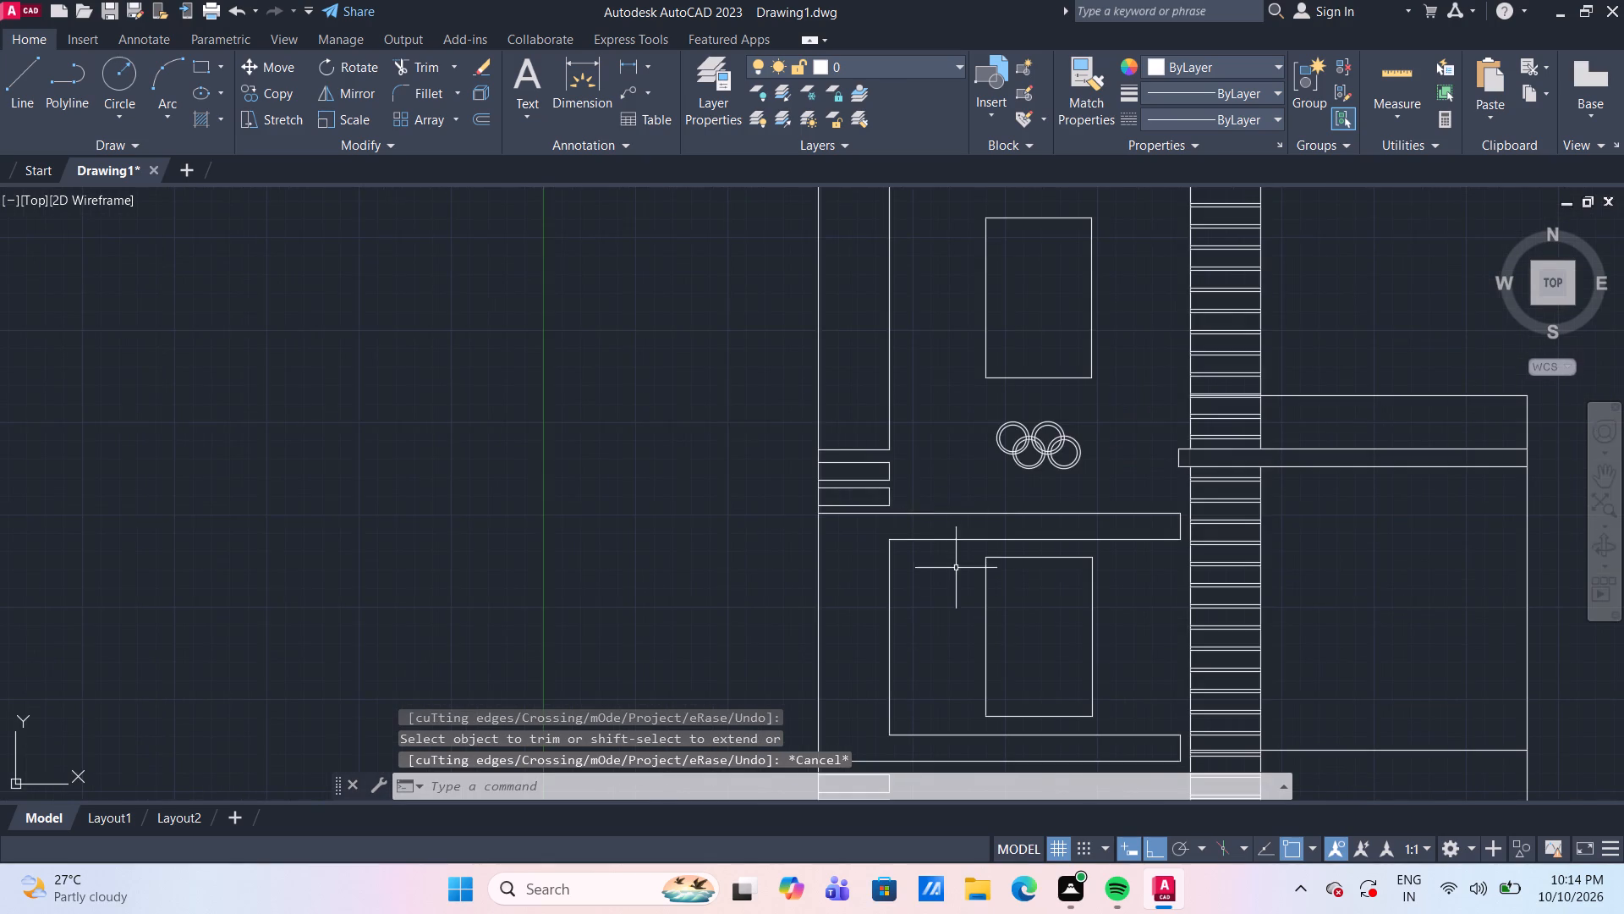
scroll(965, 592, "down", 2)
scroll(1041, 682, "up", 2)
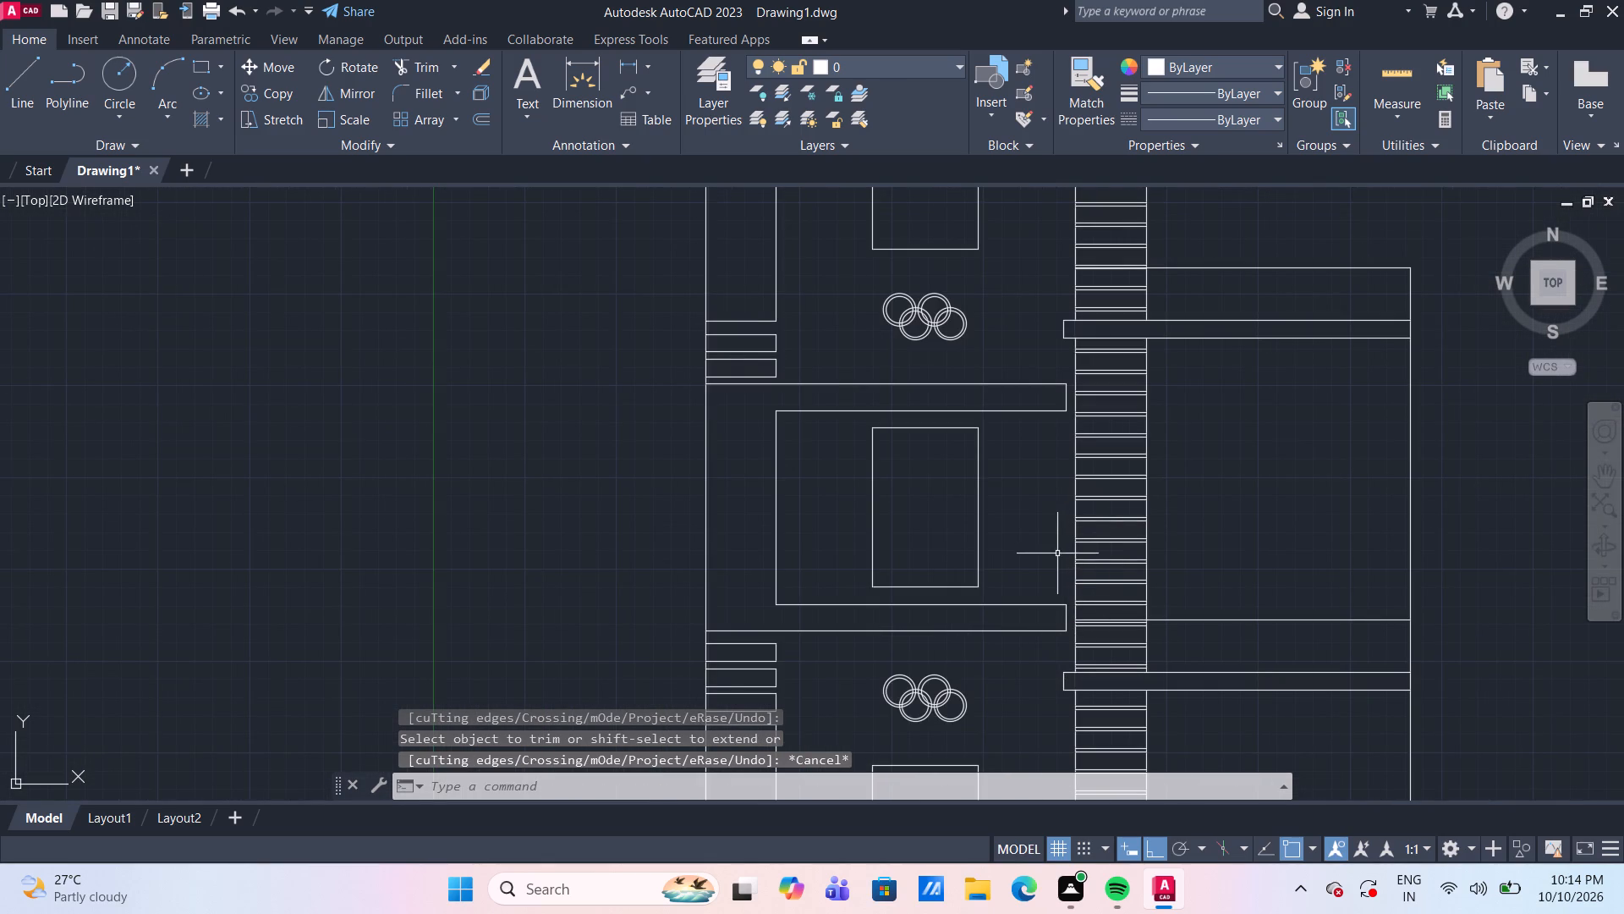
scroll(1293, 555, "down", 1)
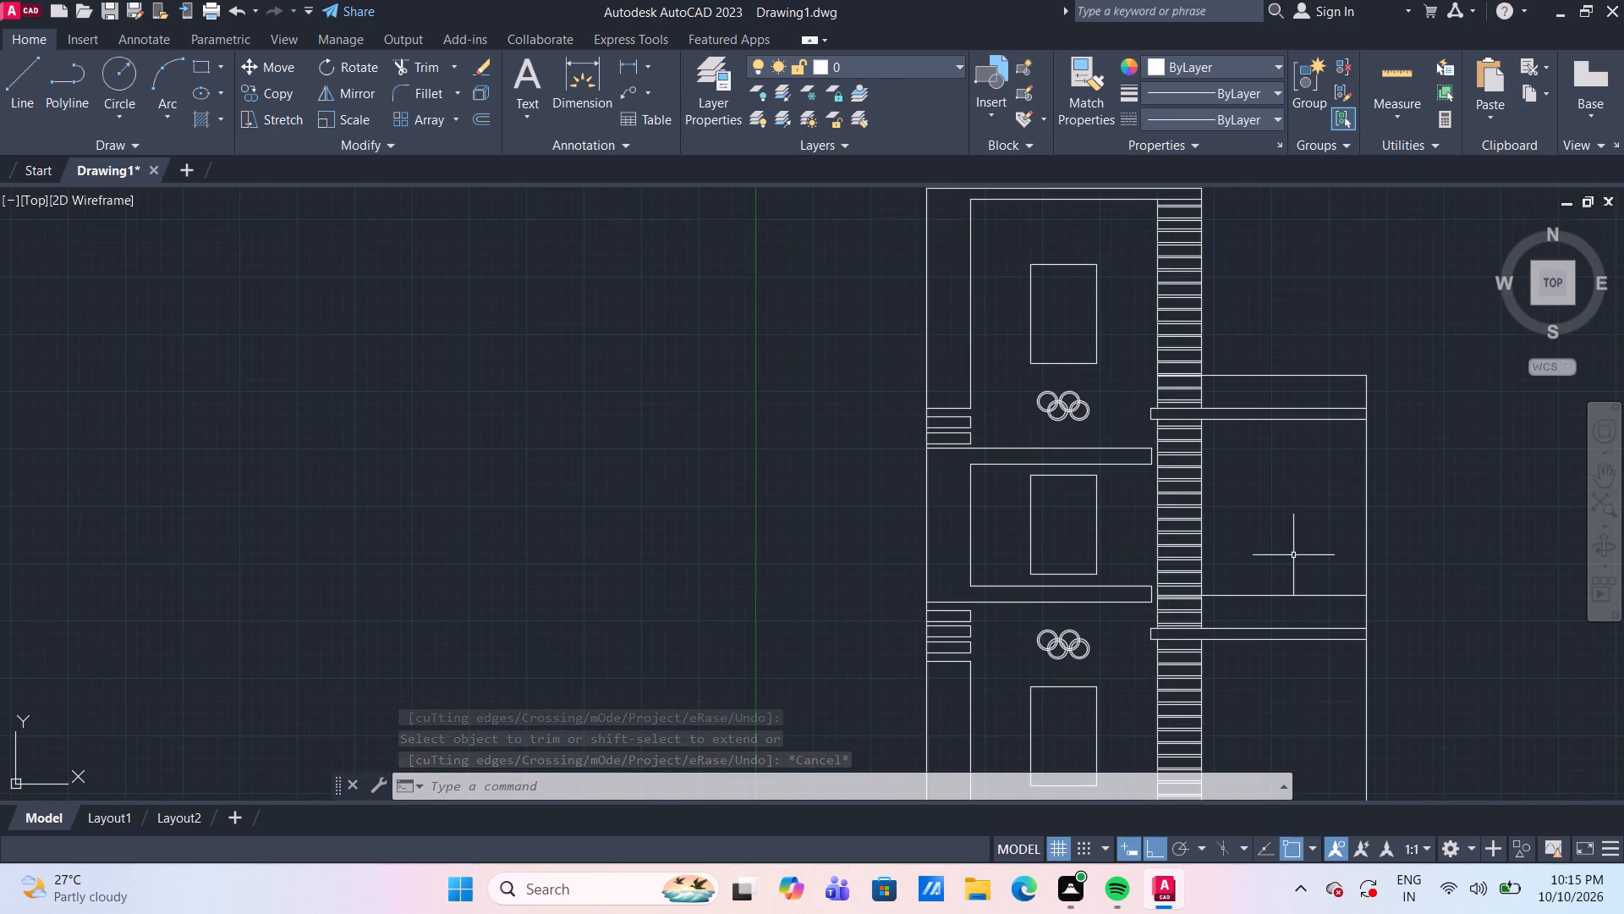
middle_click_drag(1288, 553, 1017, 478)
scroll(1040, 531, "up", 2)
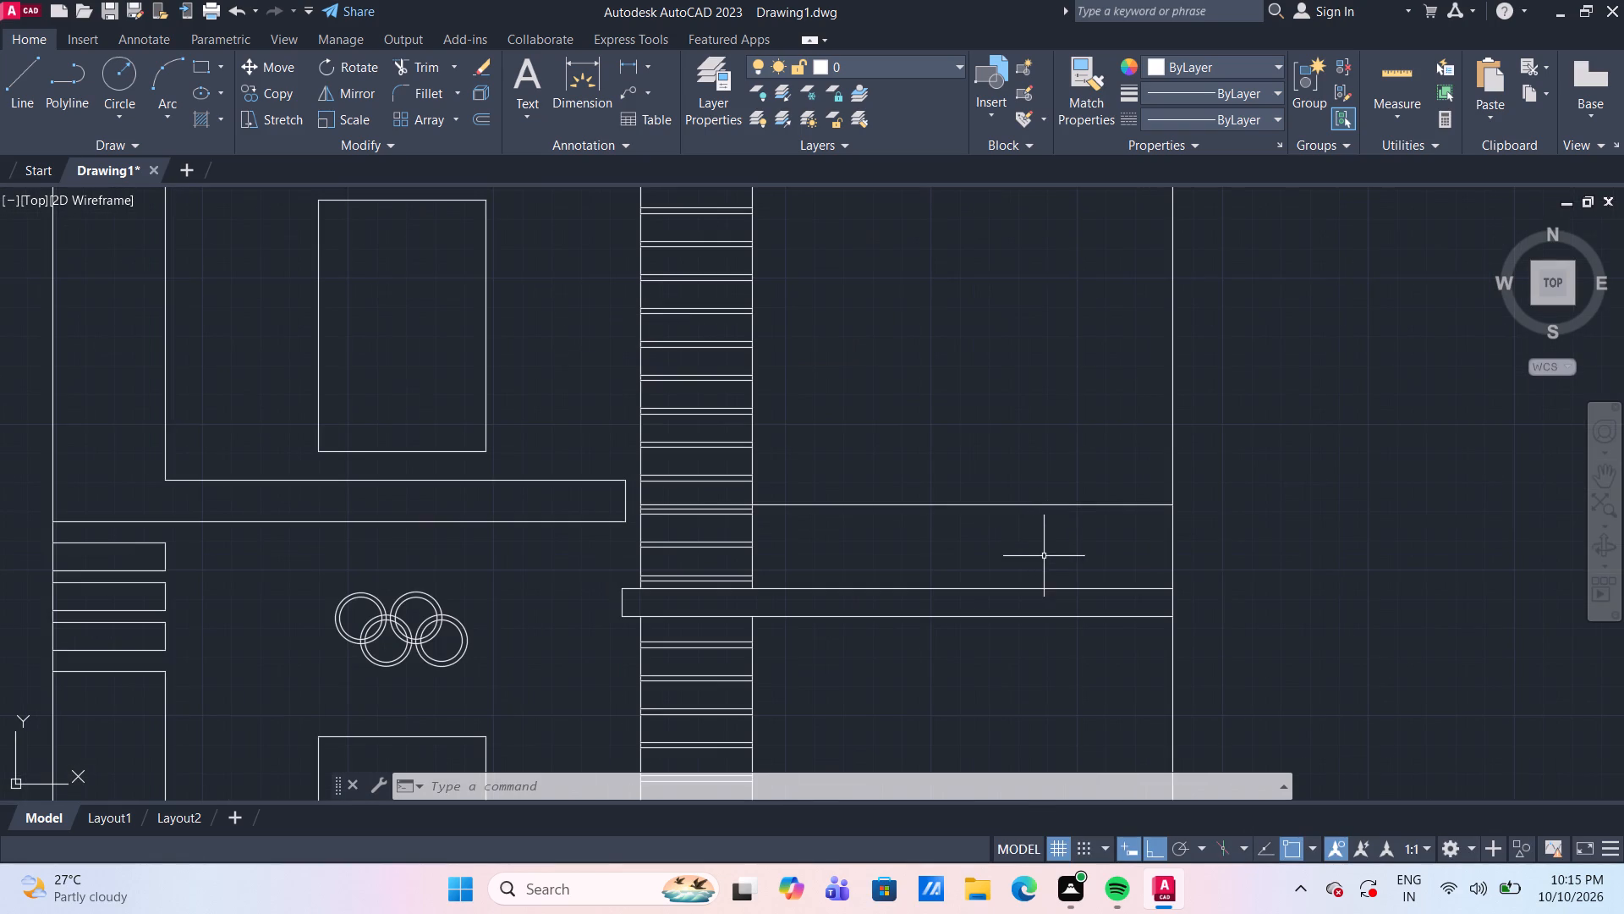
middle_click_drag(974, 558, 875, 526)
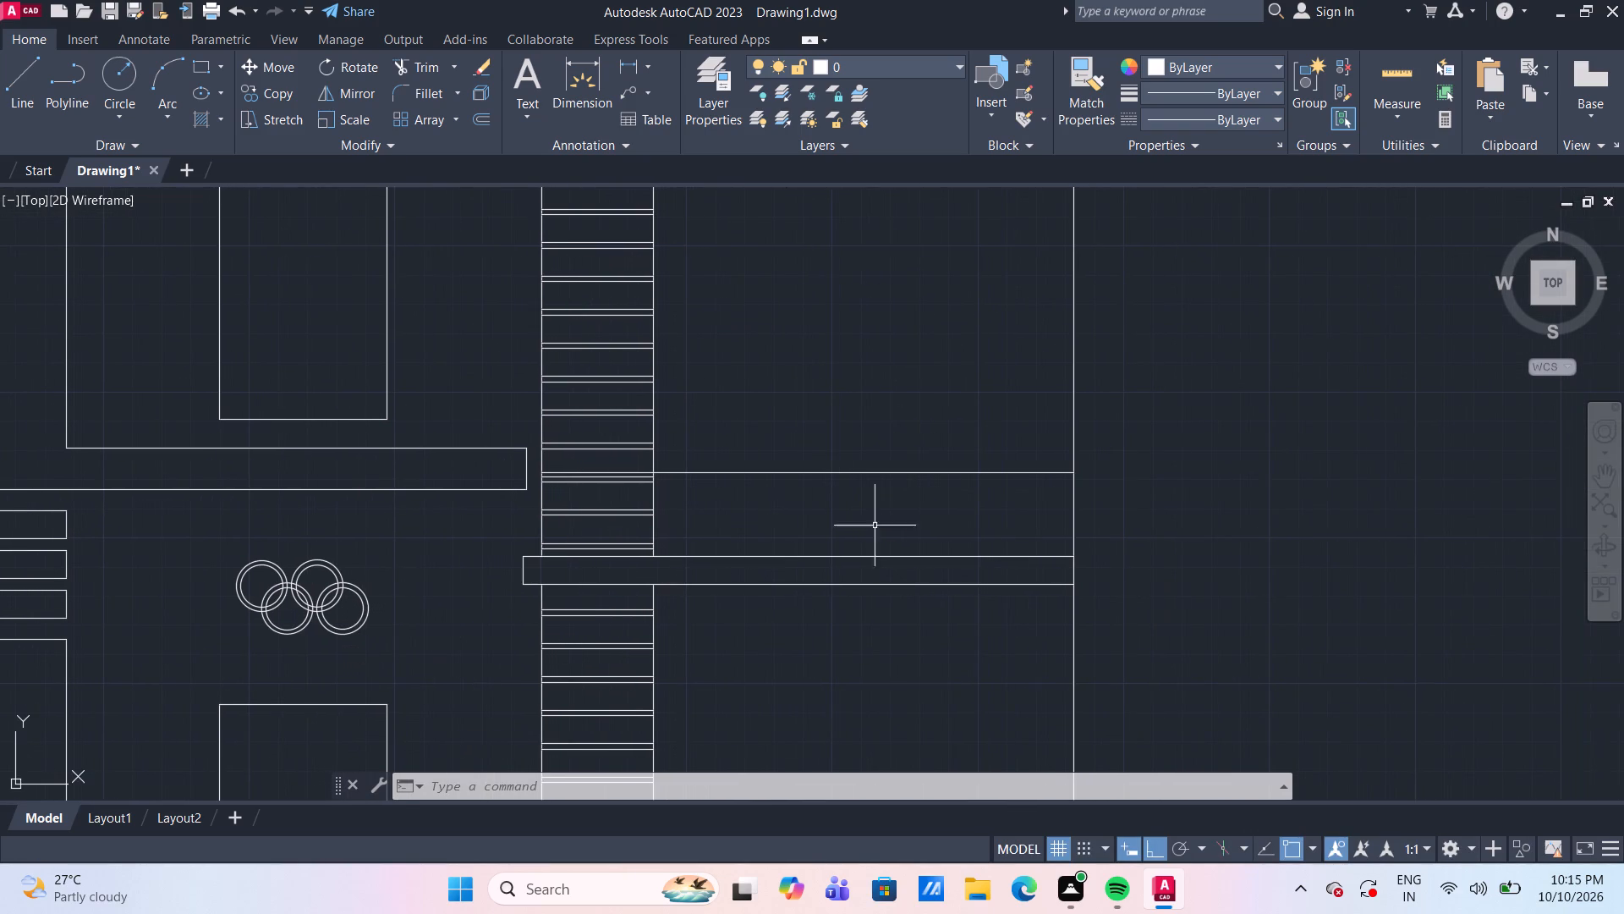
scroll(1003, 372, "down", 3)
middle_click_drag(1021, 336, 1014, 336)
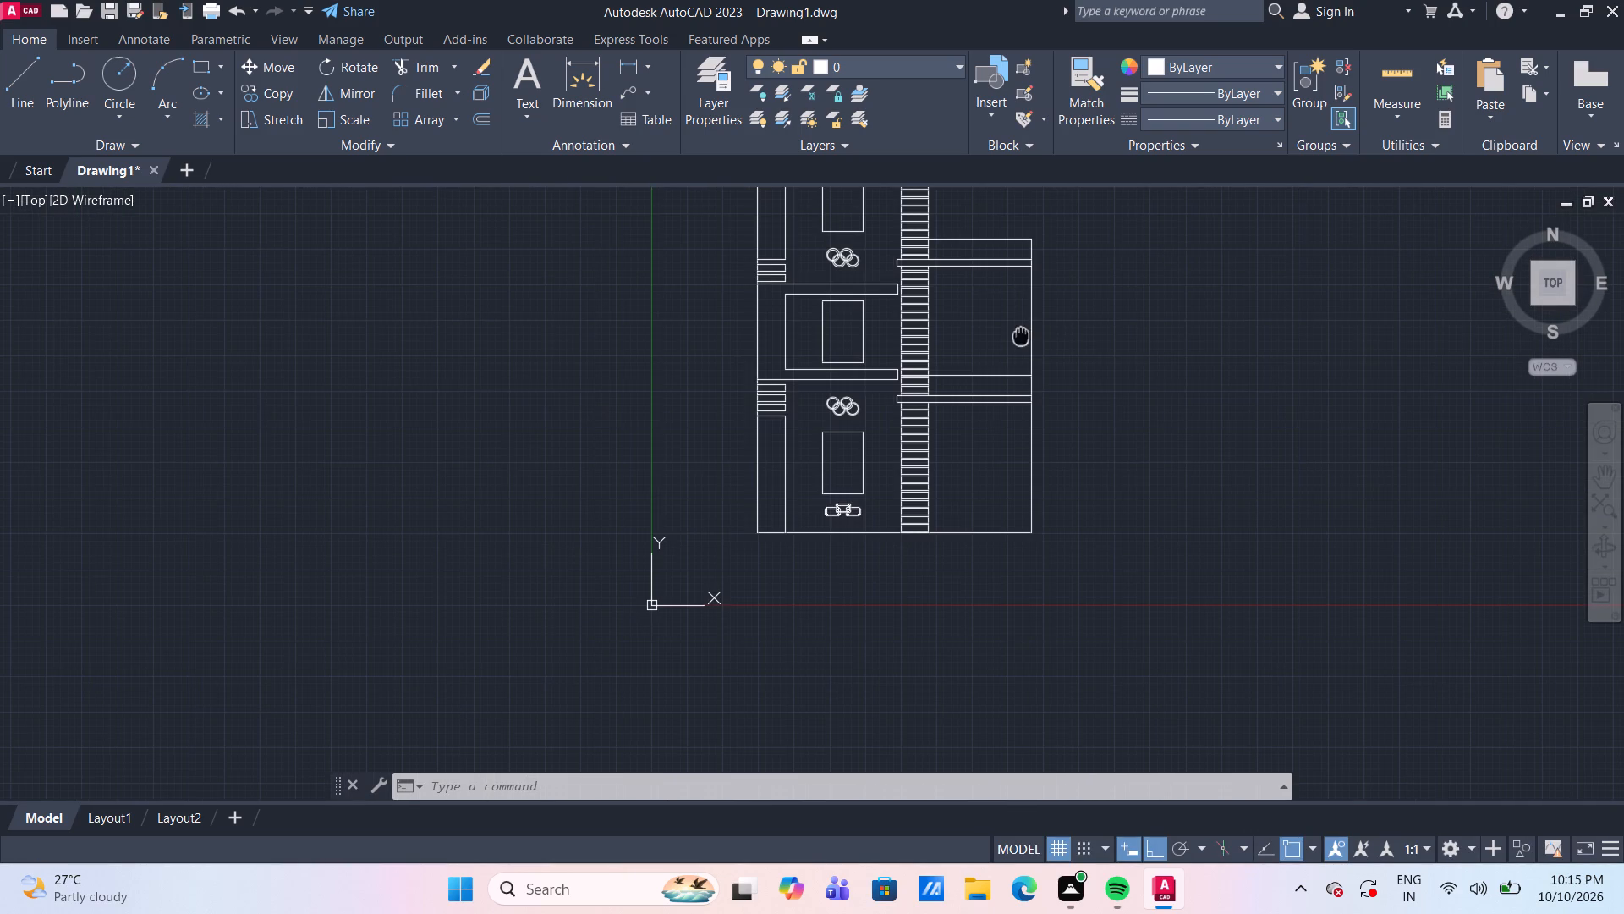
middle_click_drag(1014, 336, 875, 388)
scroll(875, 384, "up", 1)
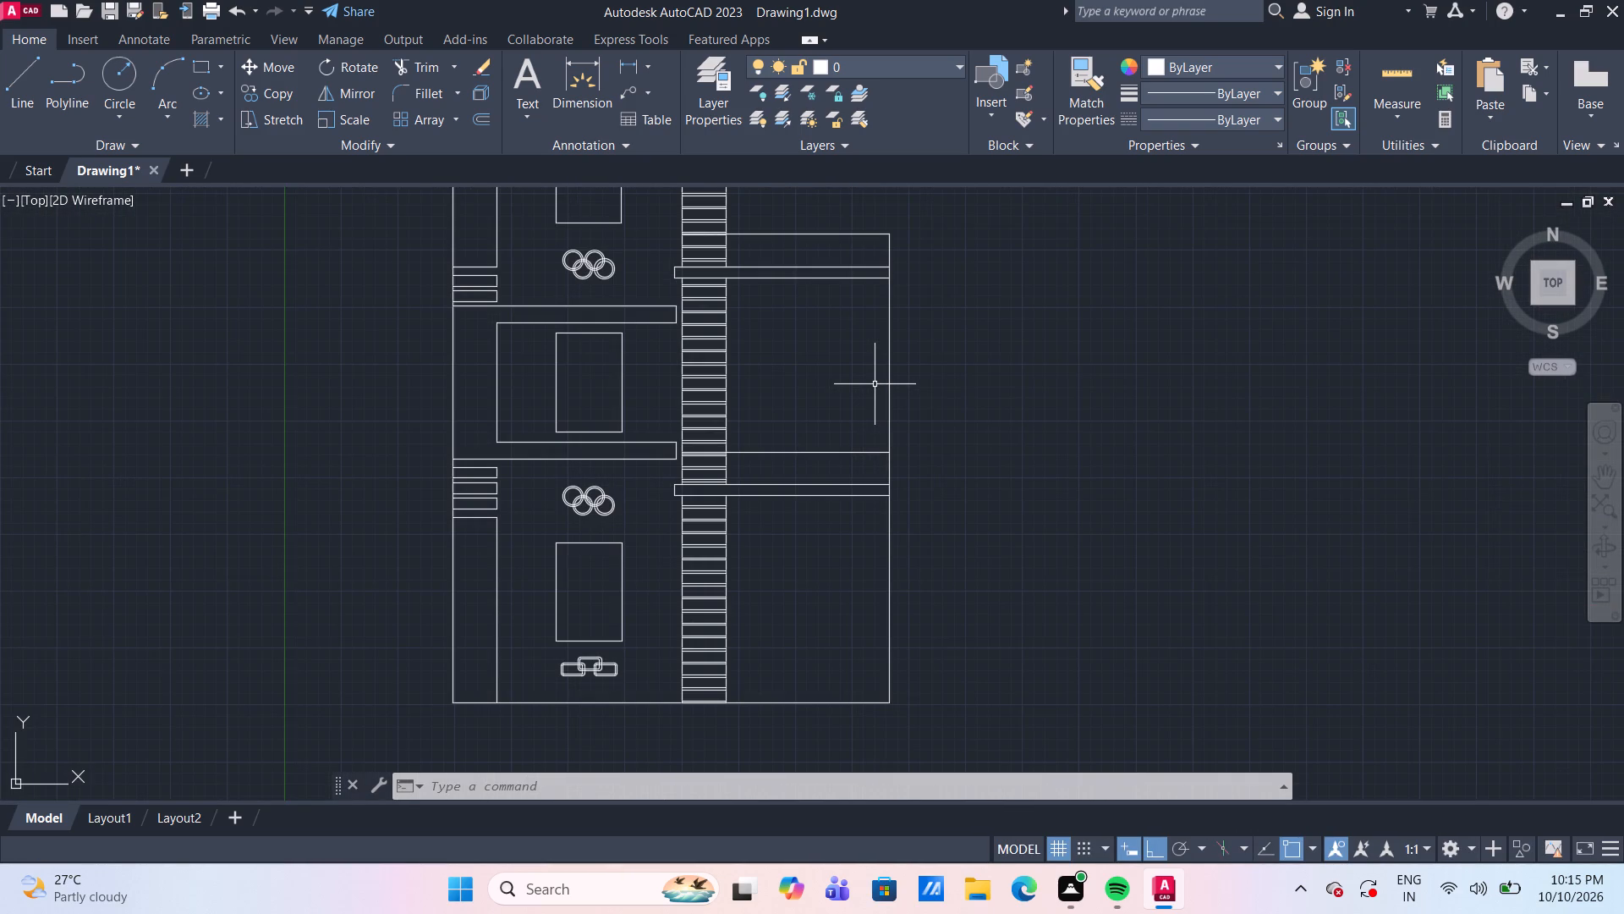
scroll(875, 384, "up", 1)
type("l")
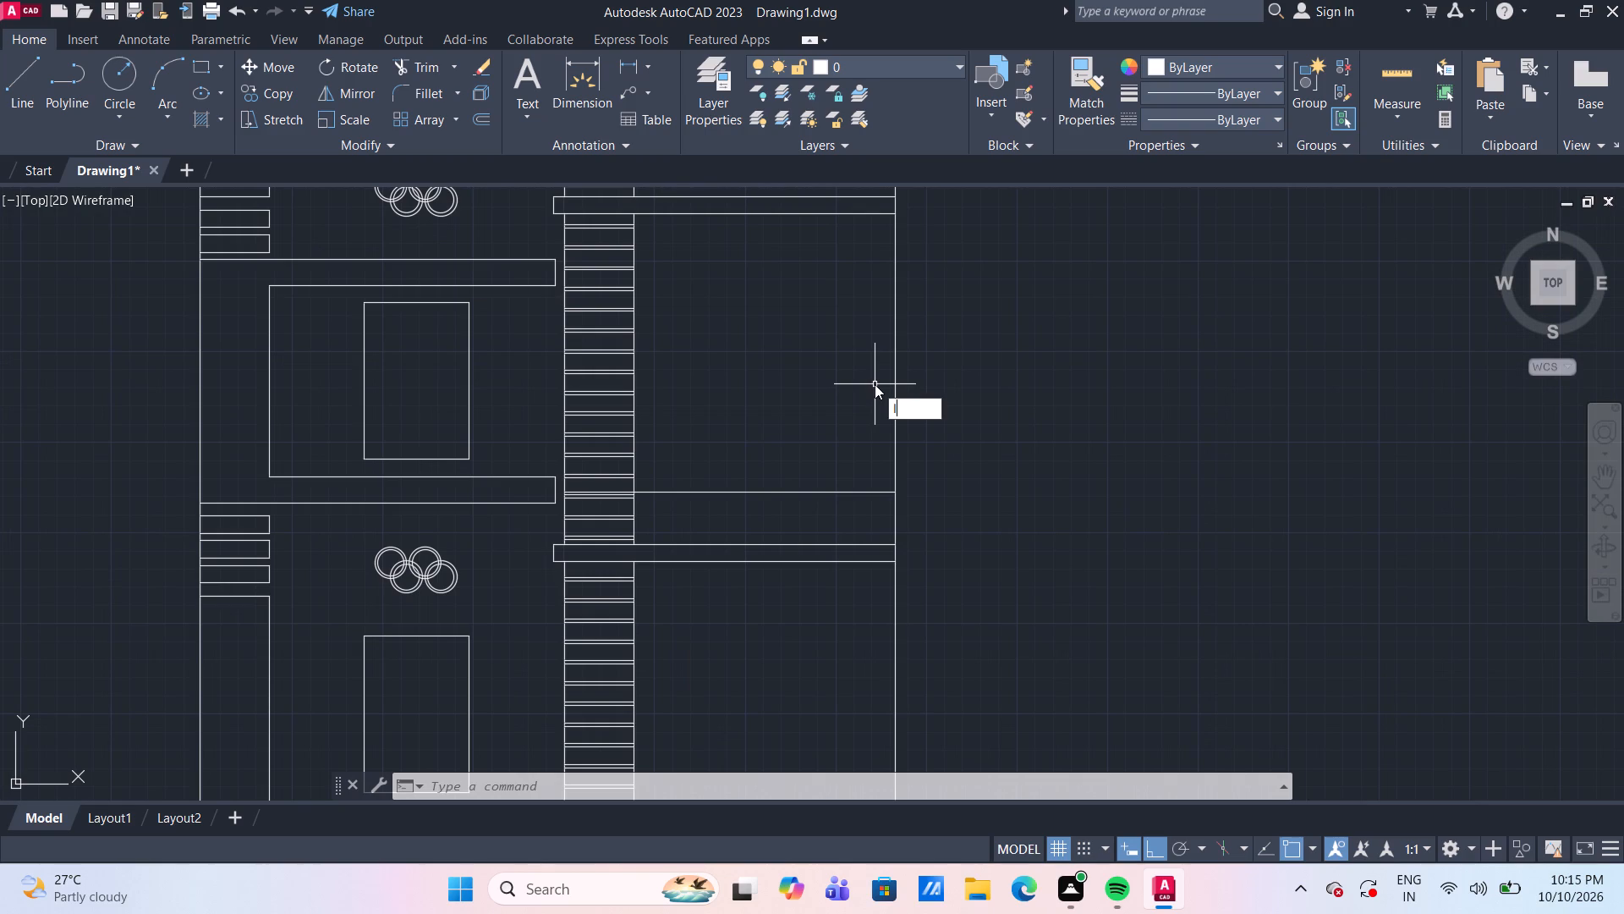
key("space")
middle_click_drag(833, 278, 809, 341)
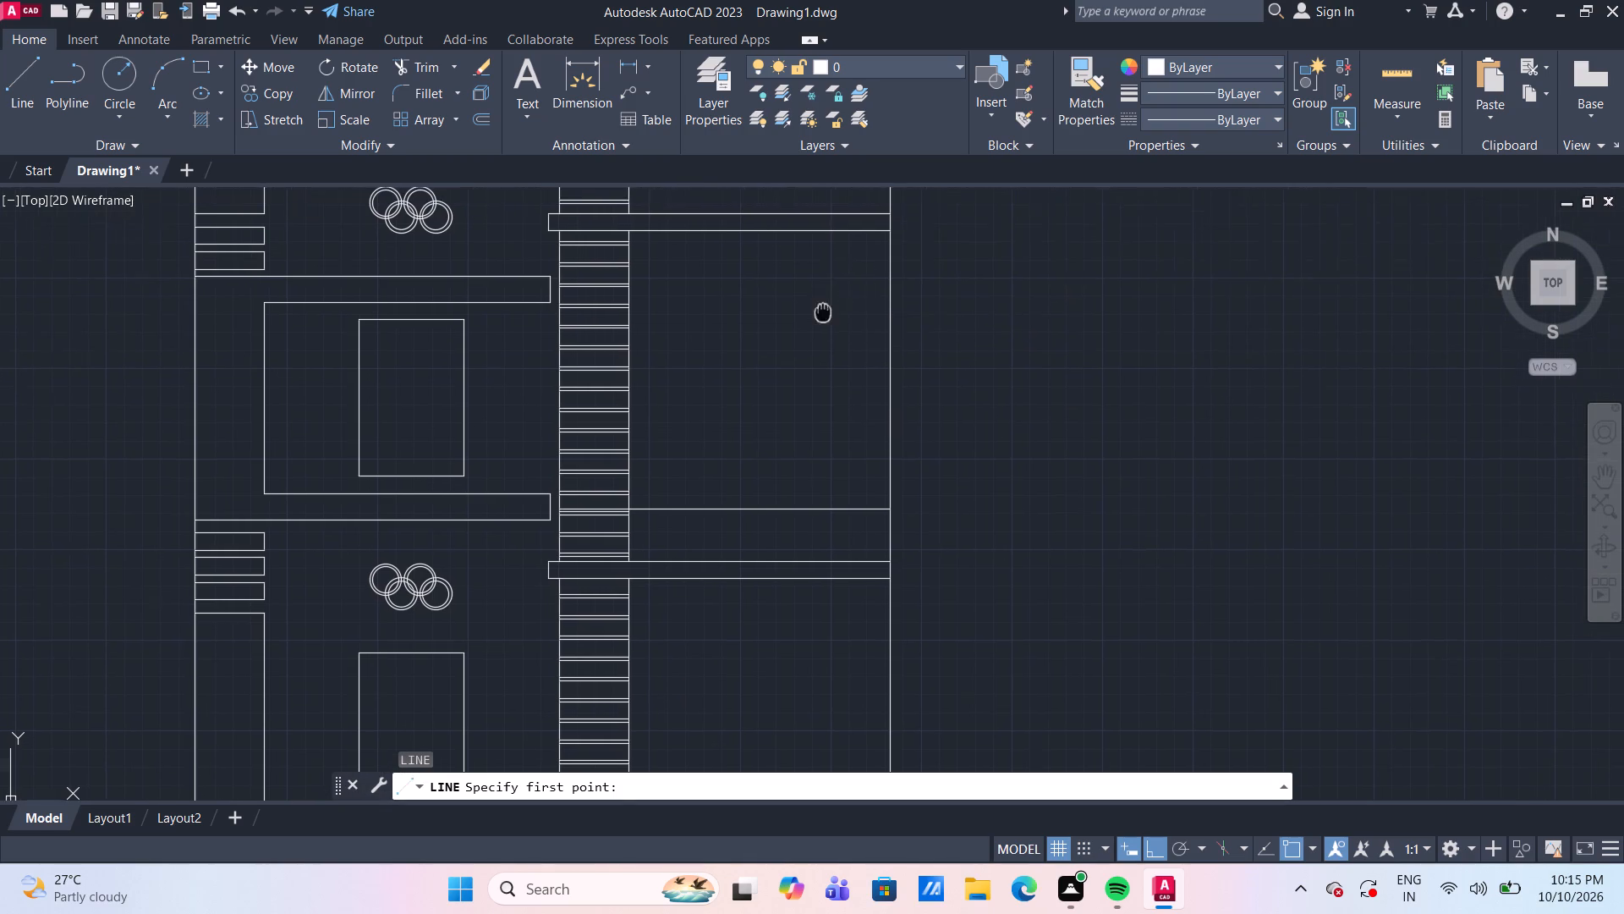
middle_click_drag(809, 341, 809, 341)
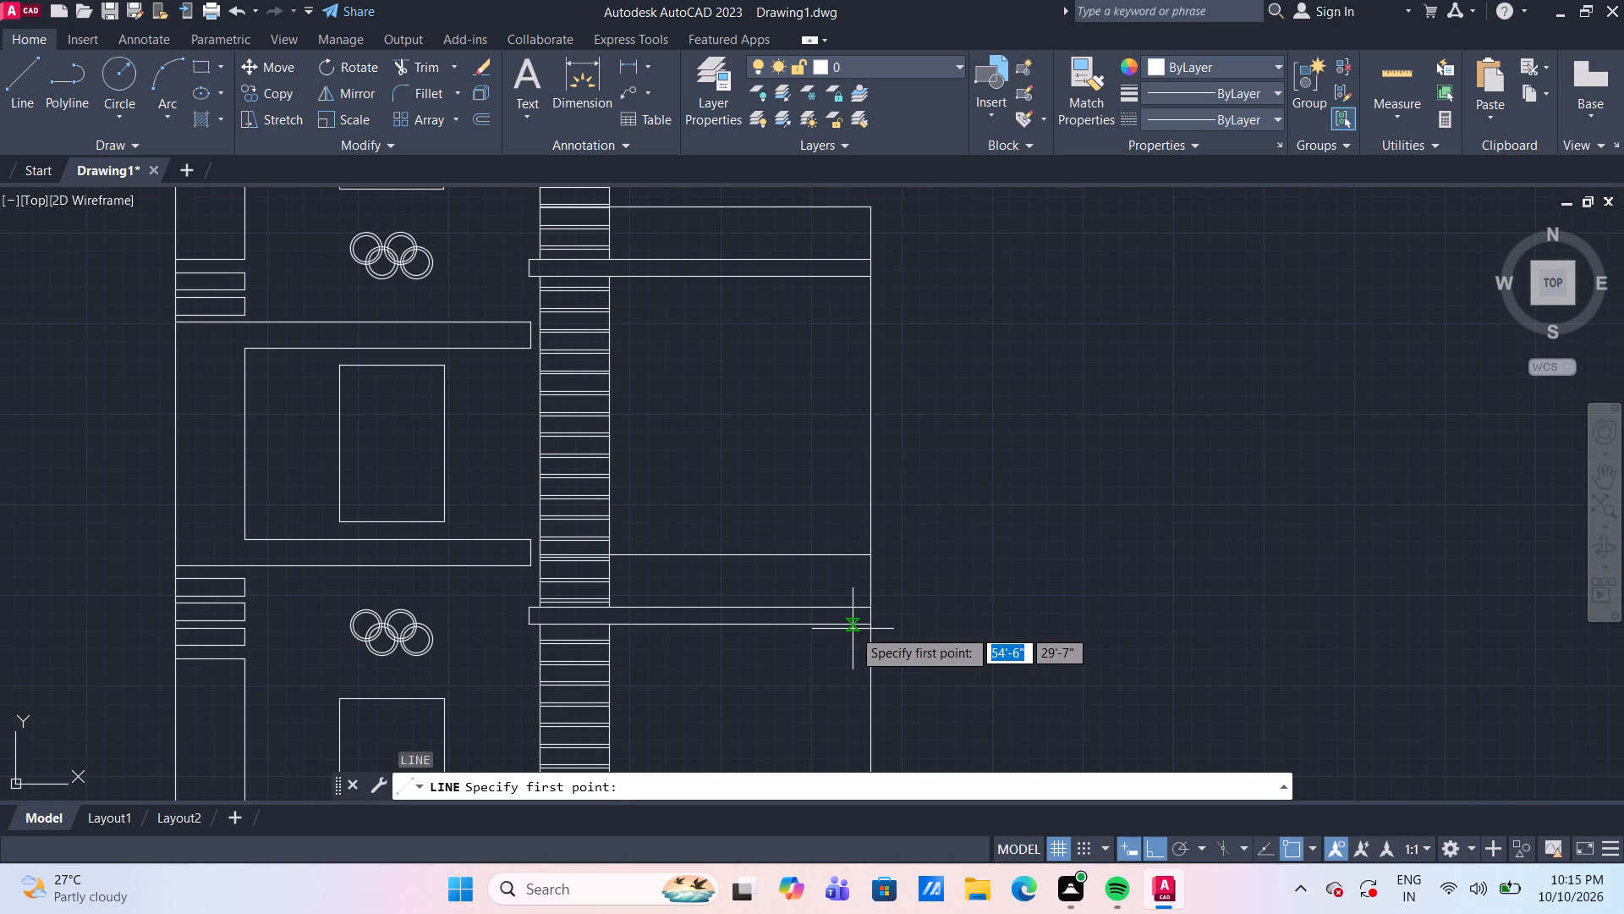
left_click(855, 629)
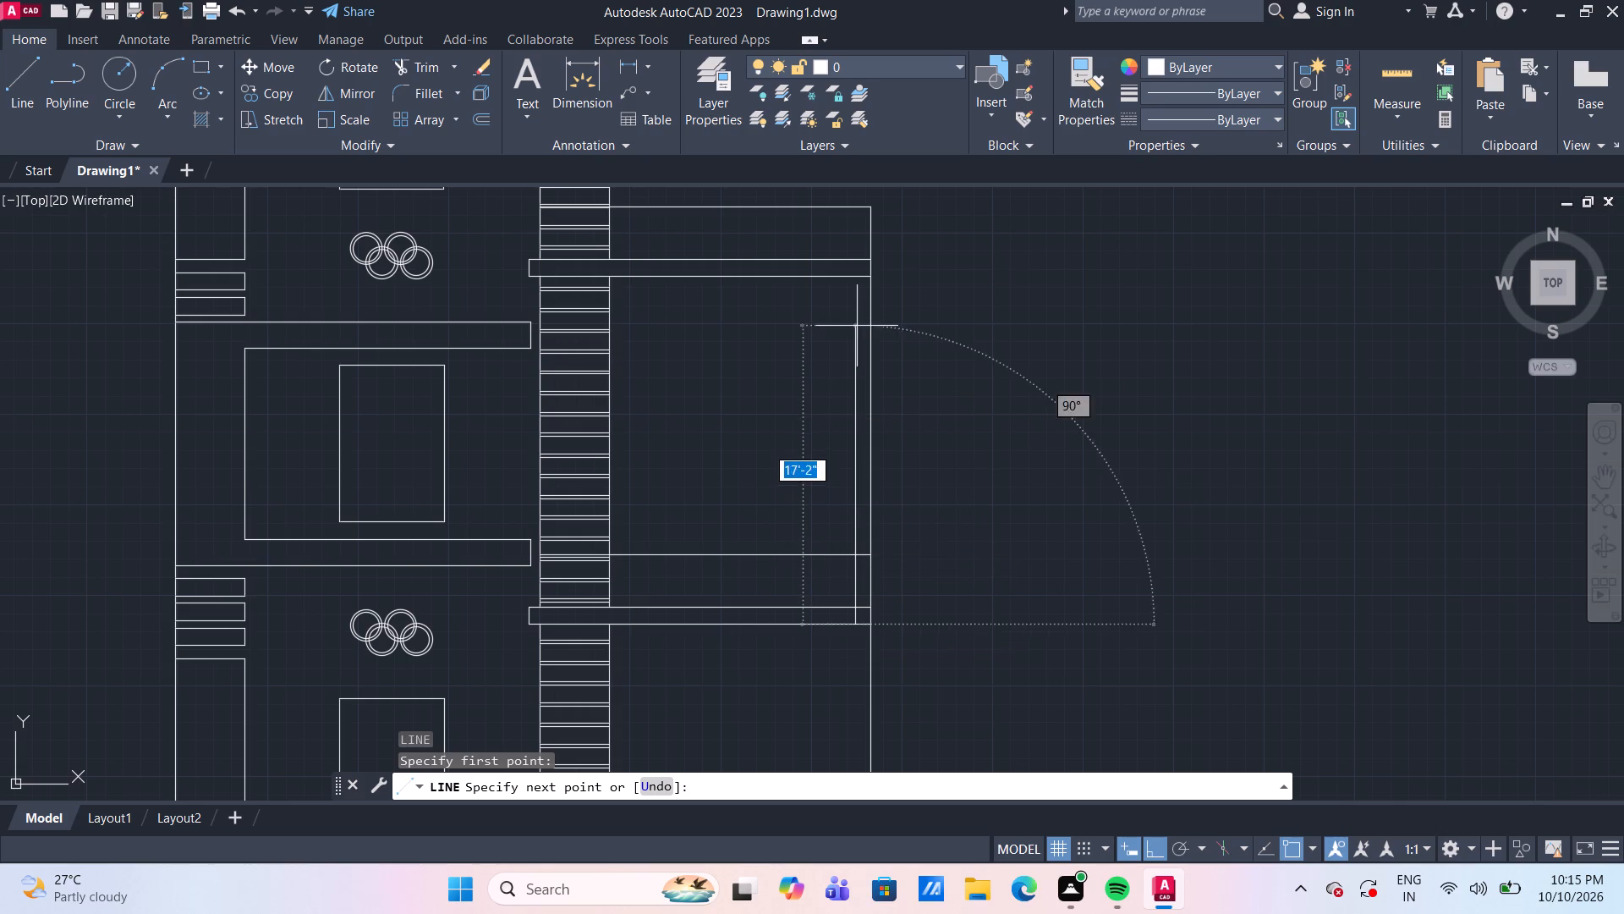
left_click(849, 257)
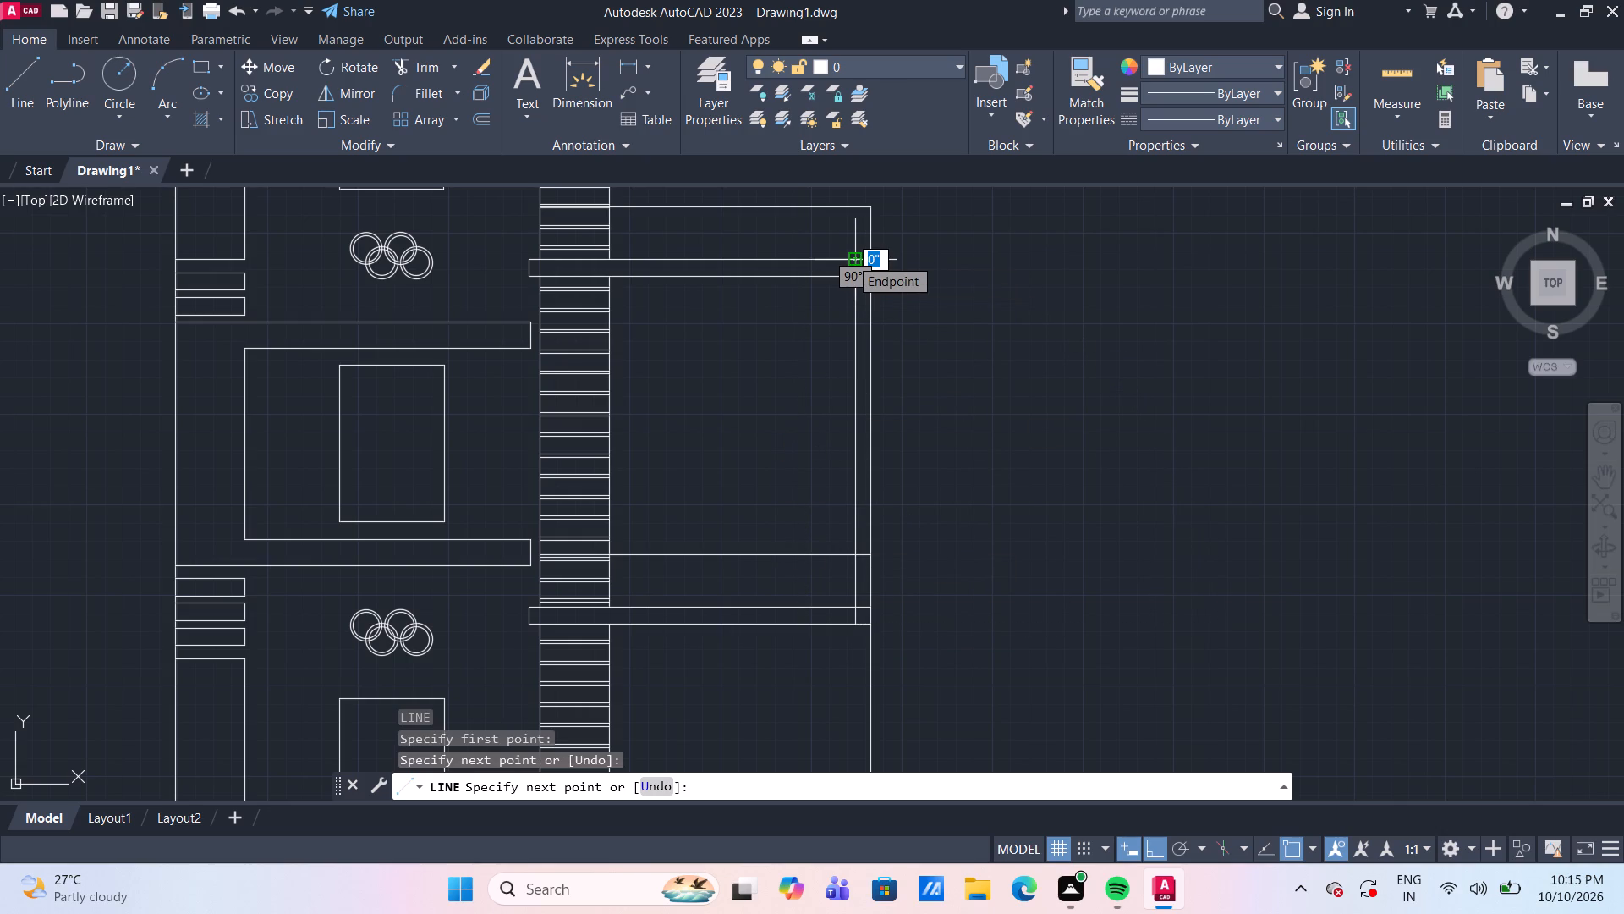
key("Escape")
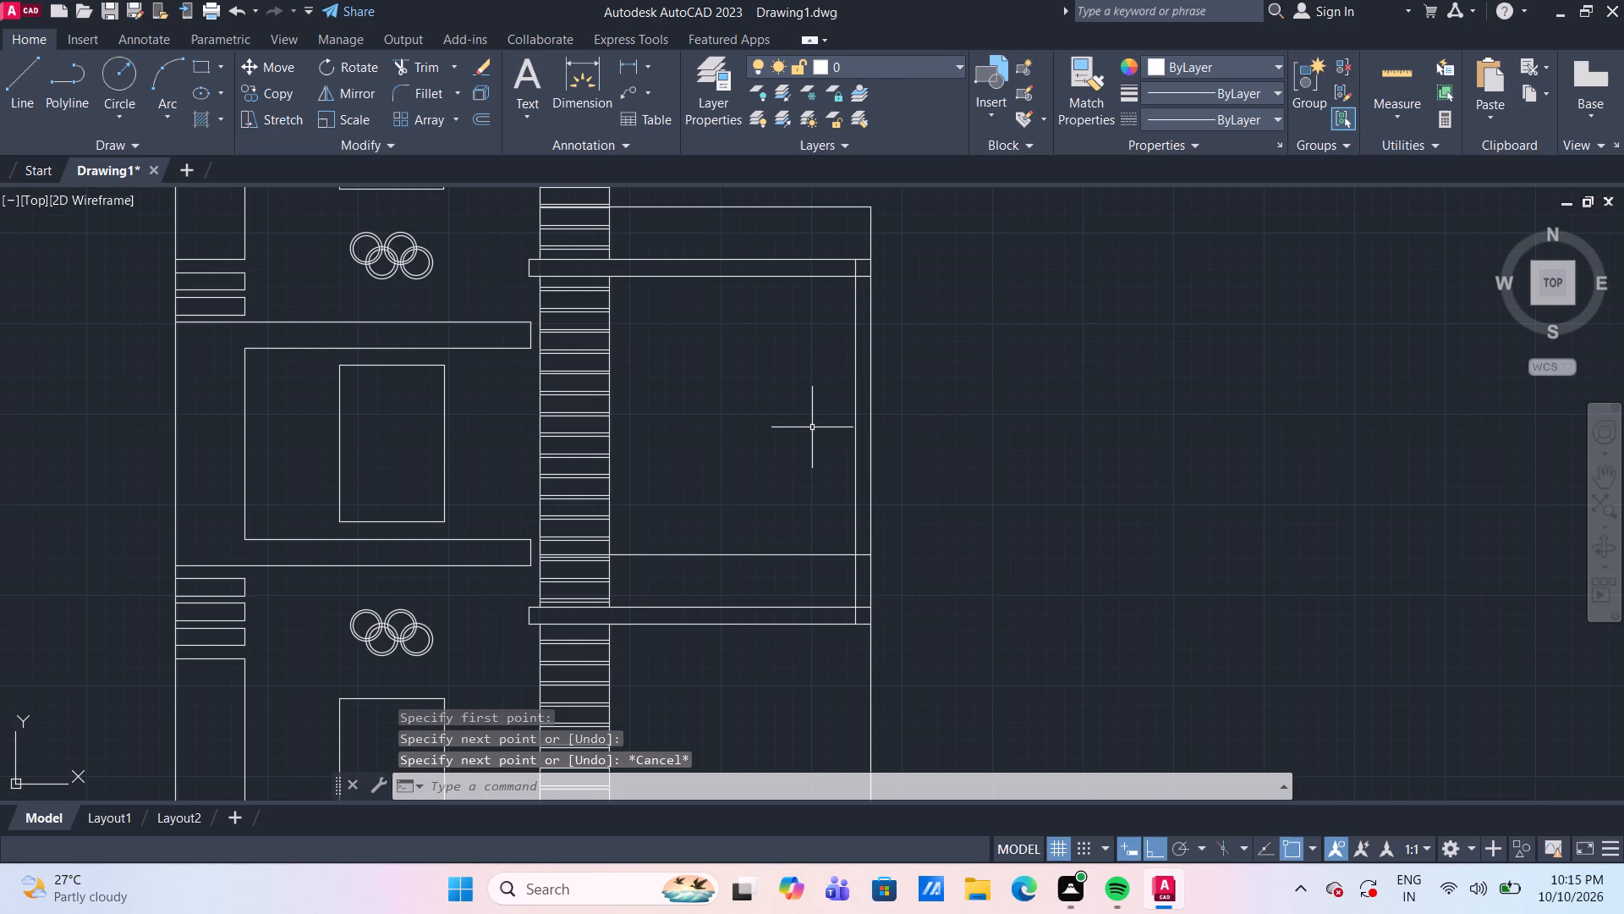
Offset the new vertical line 1' to the left, and offset that copy 6" further left.
key("o")
key("space")
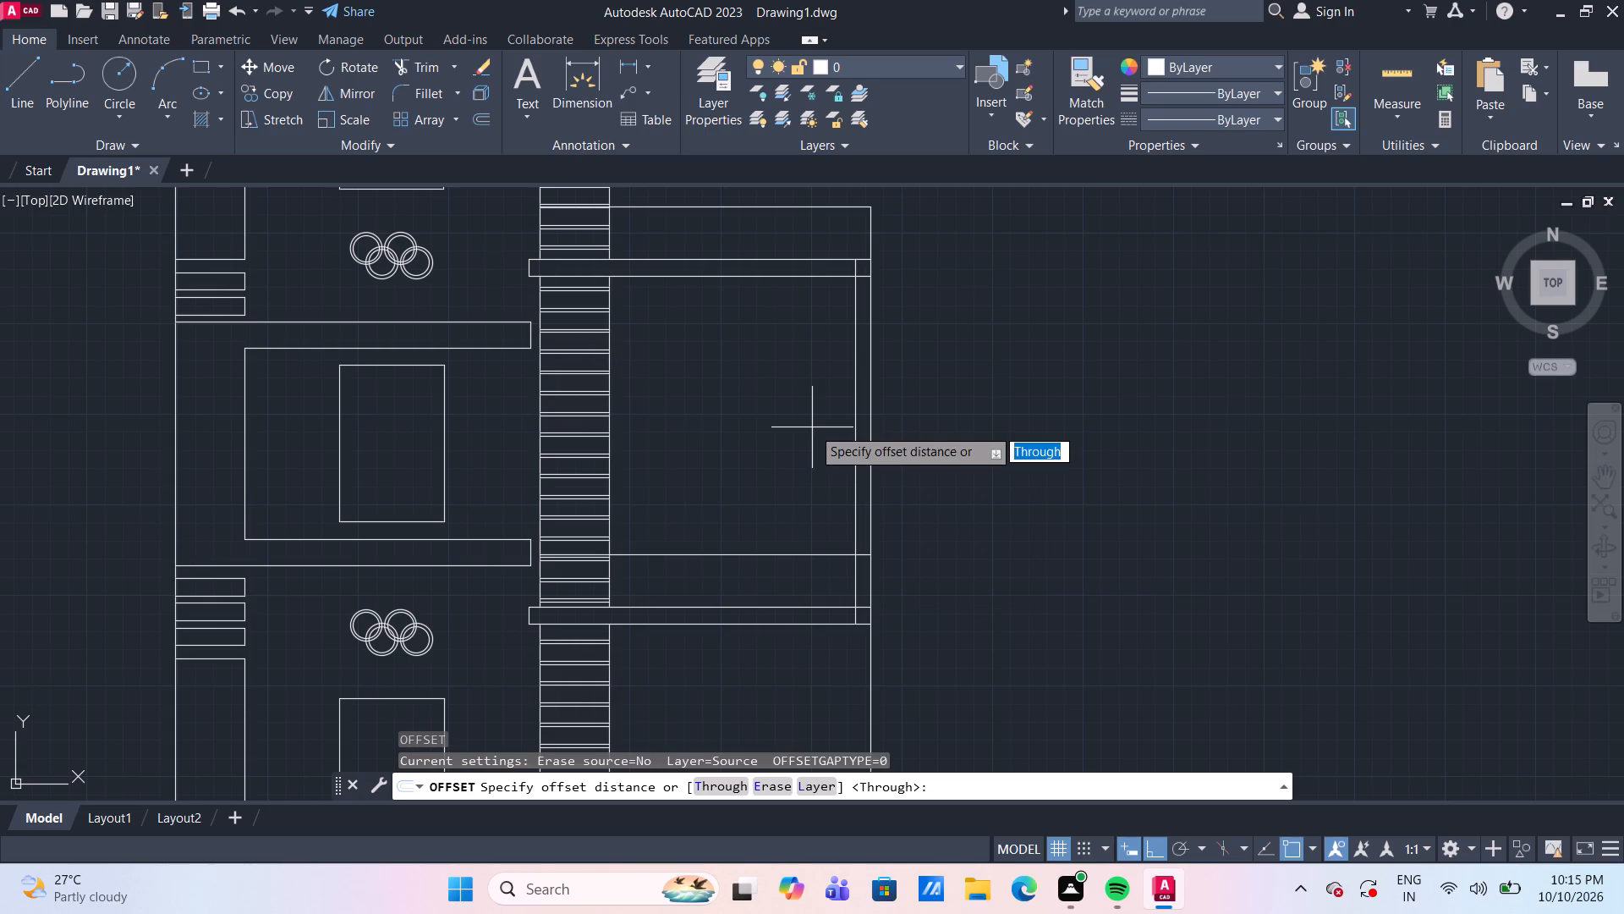
key("space")
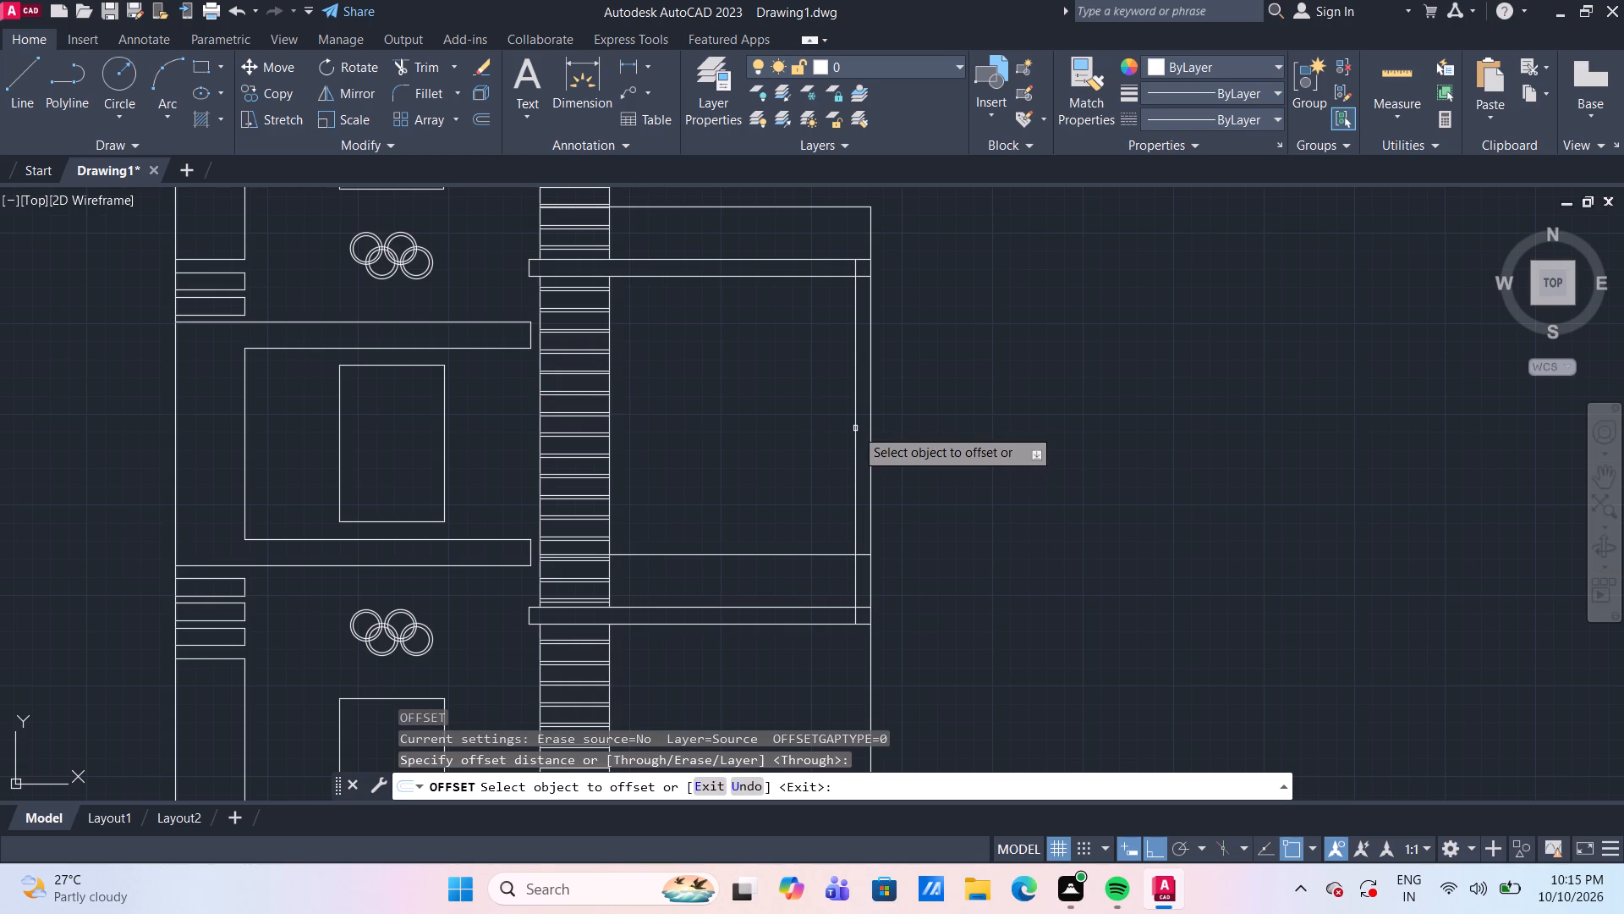
left_click(855, 428)
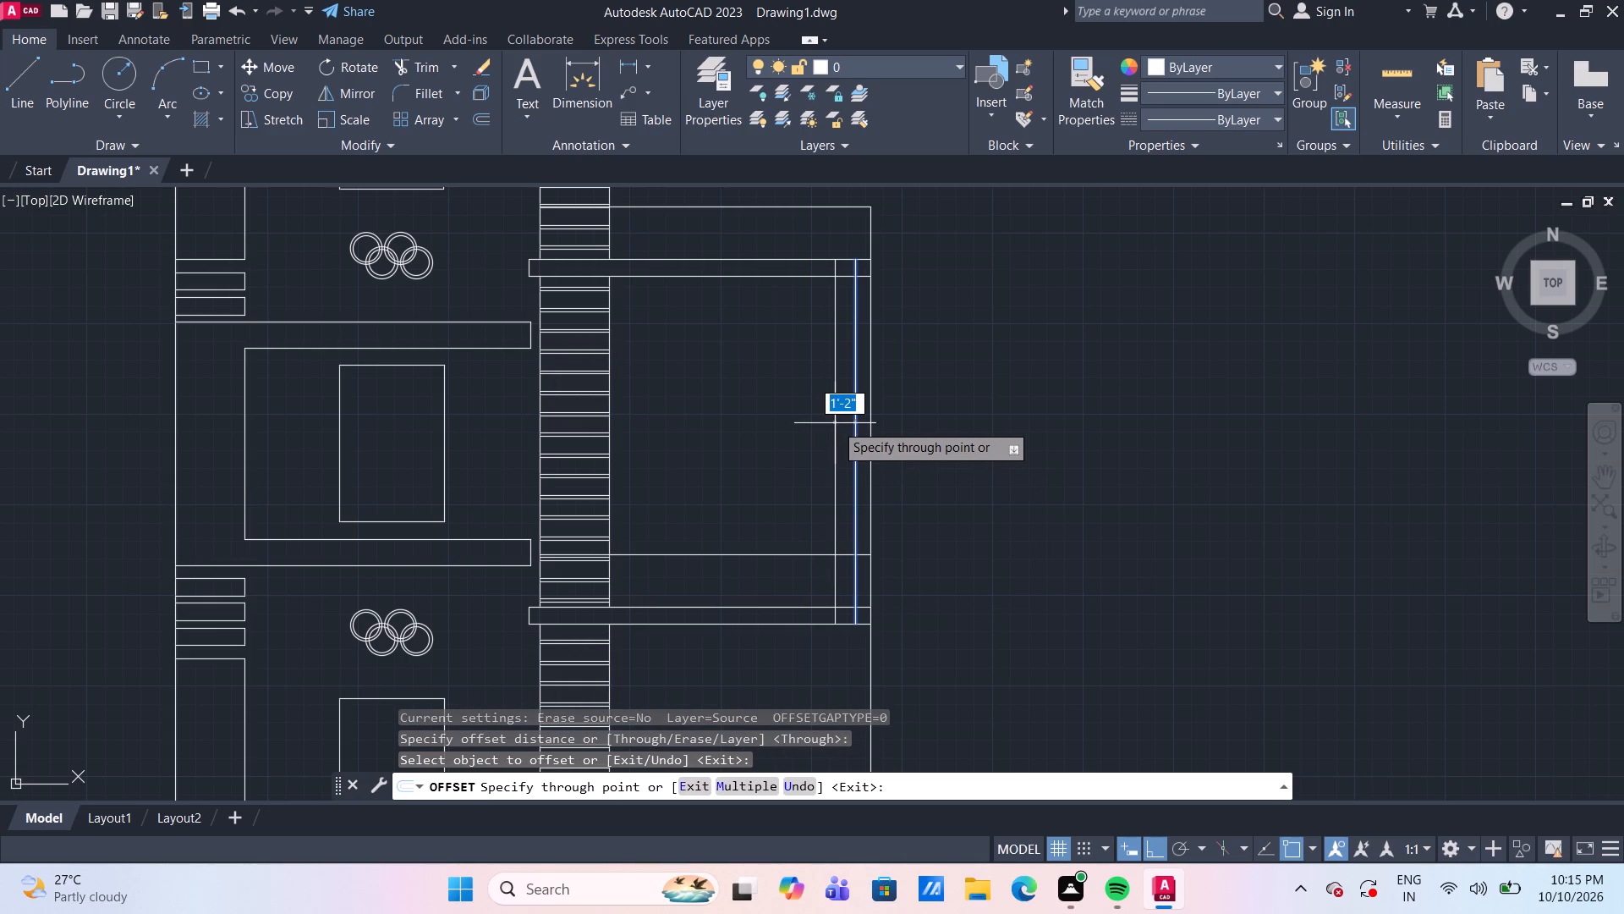
type("1'")
key("Return")
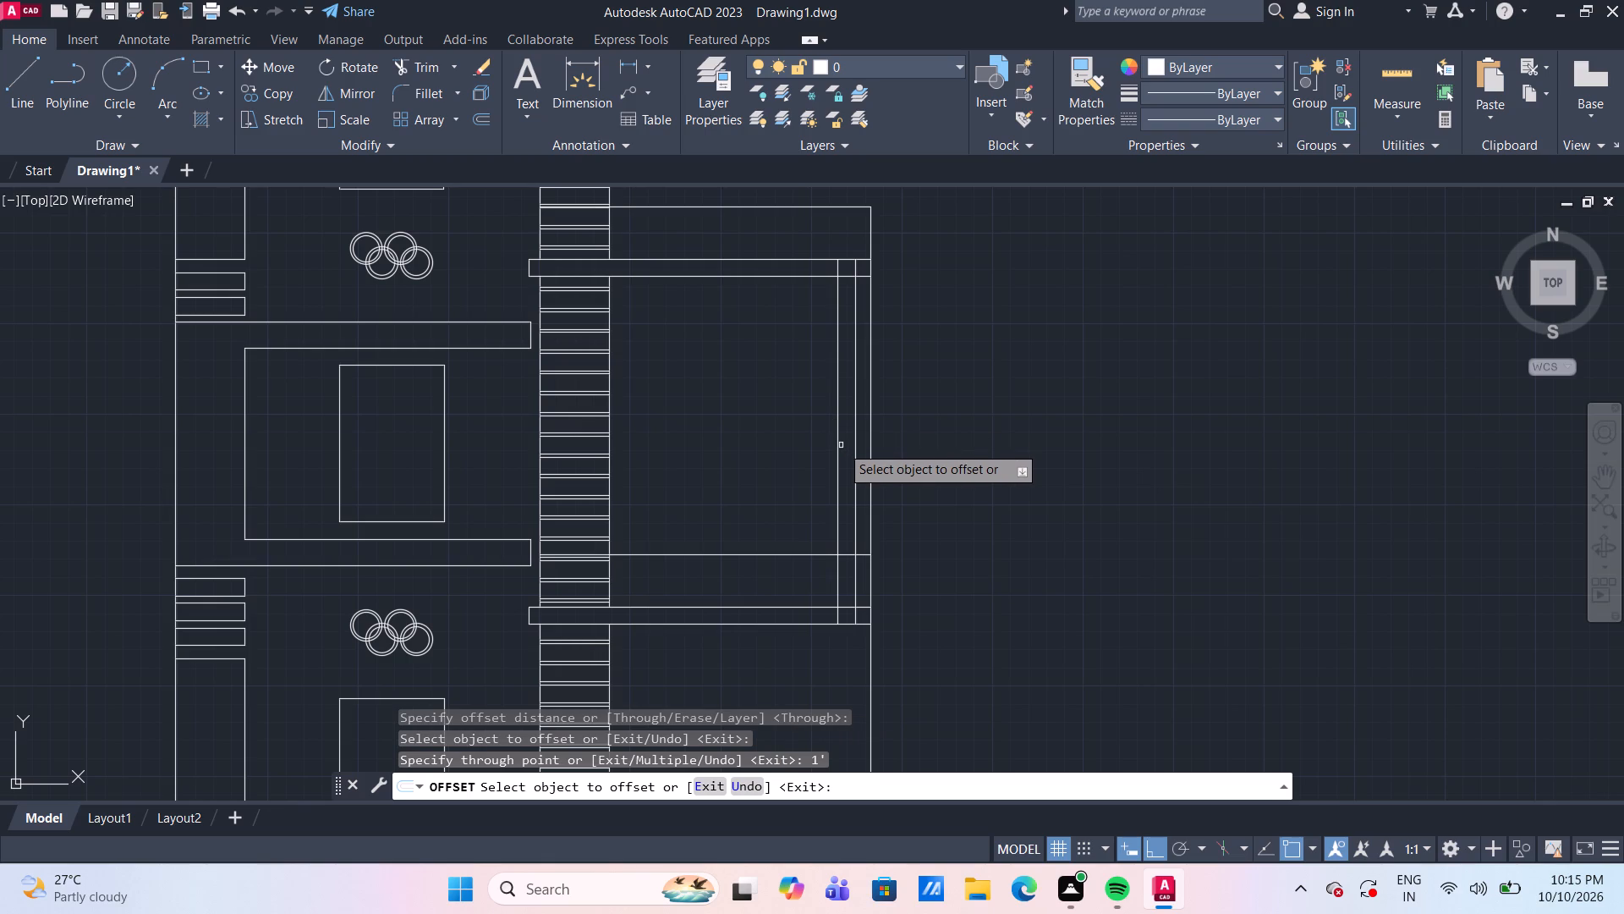
left_click(837, 442)
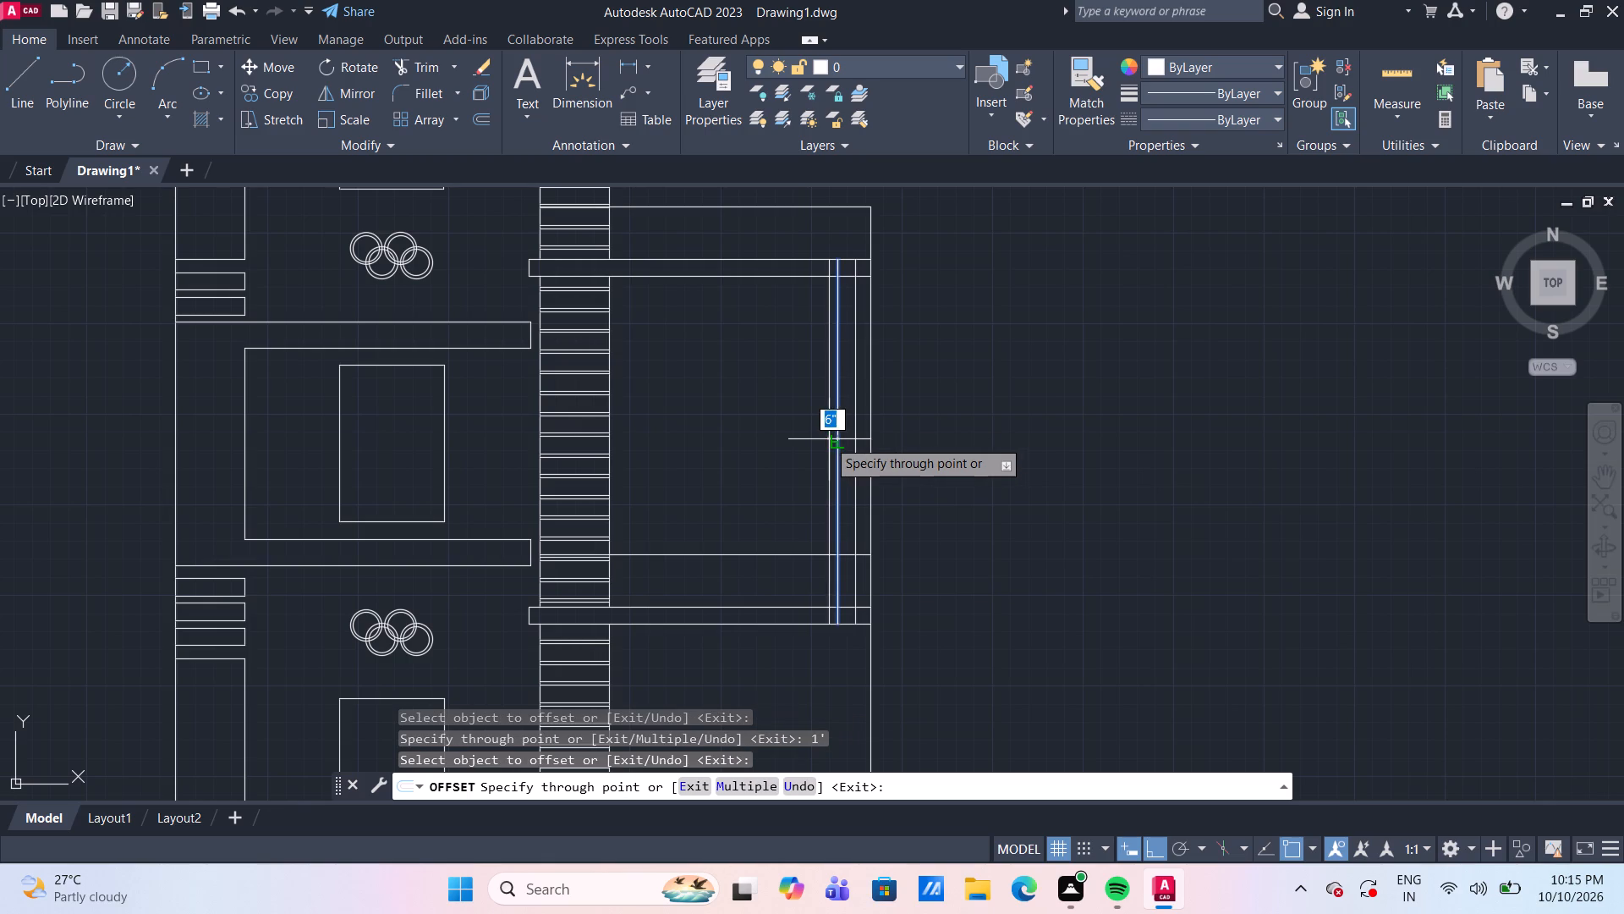
type("6\"")
key("Return")
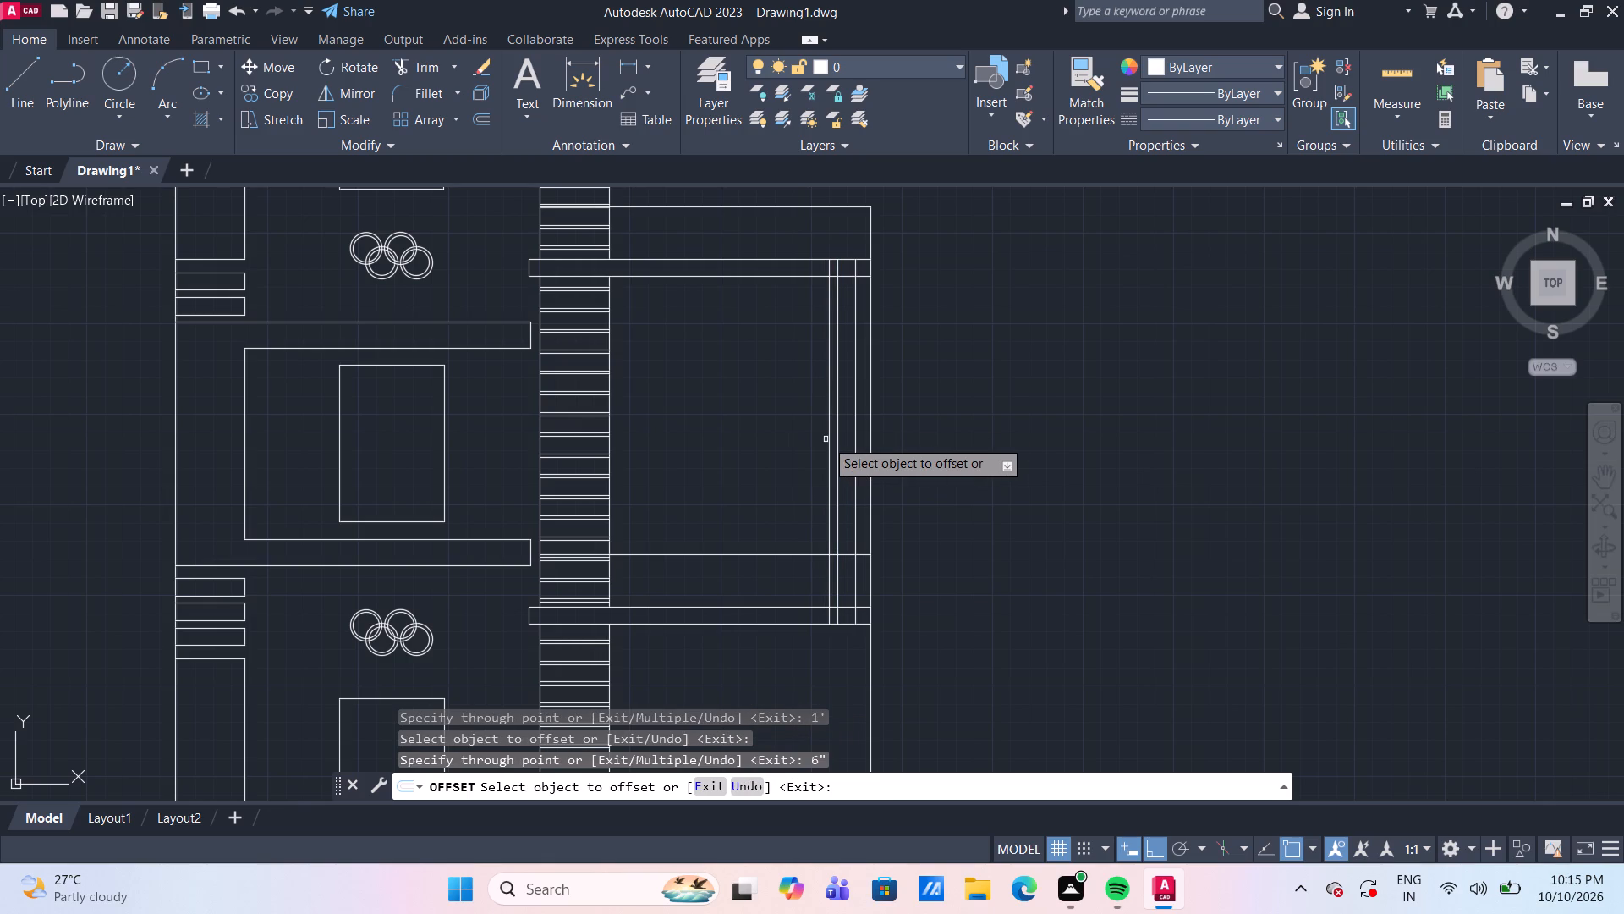
Offset the leftmost vertical copy 1' left, that copy 6" further left, and the resulting line another 1' left.
left_click(828, 444)
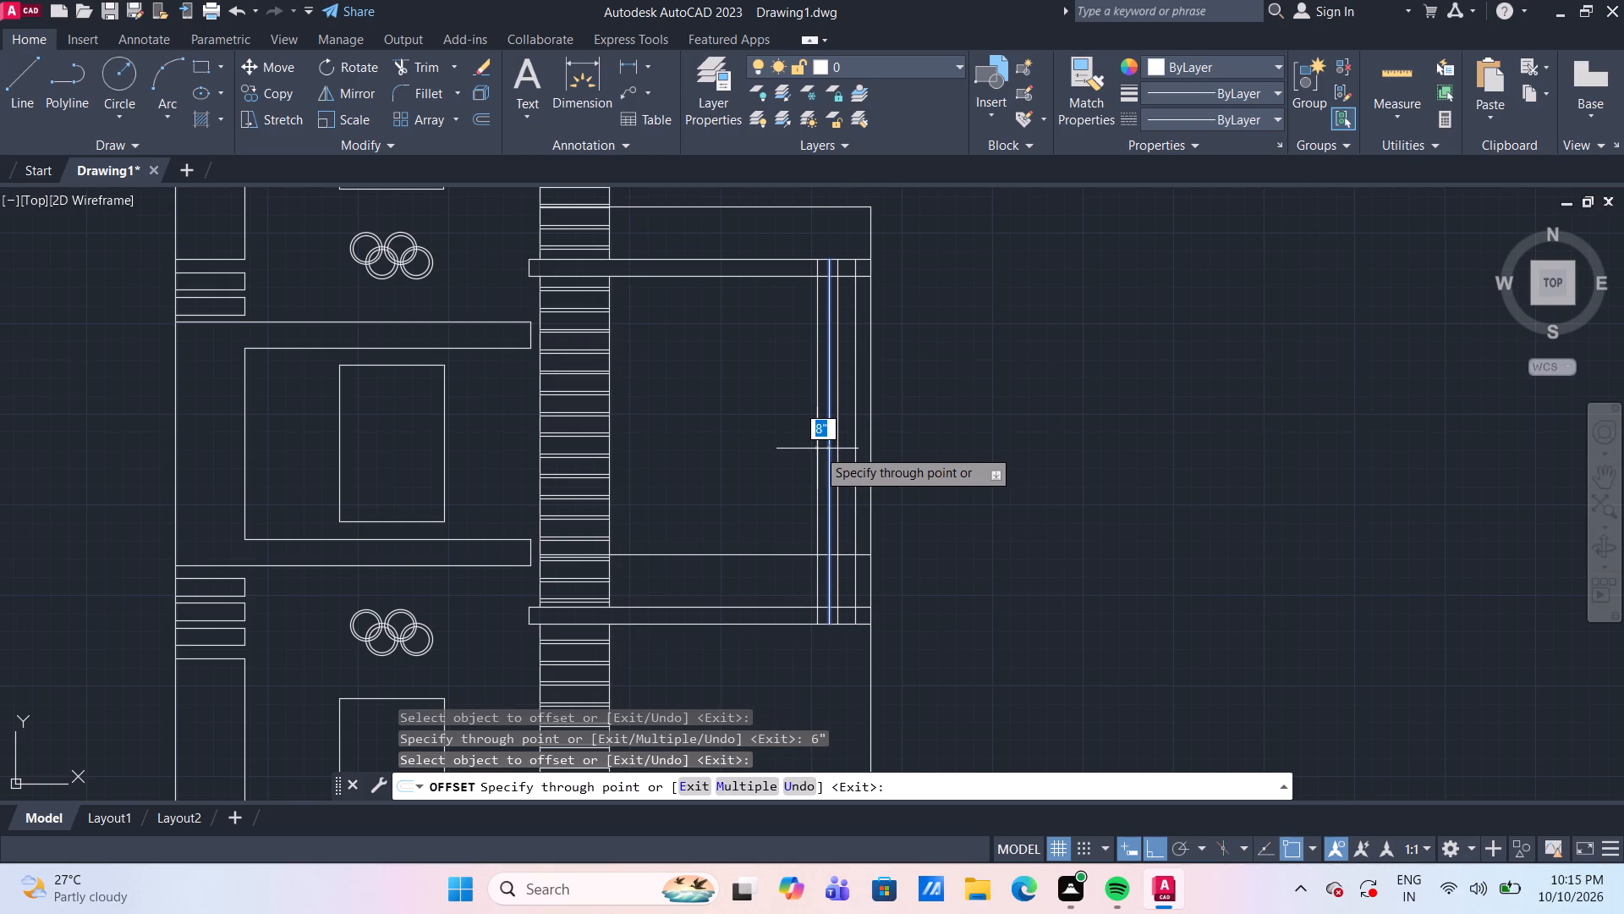
type("1'")
key("Return")
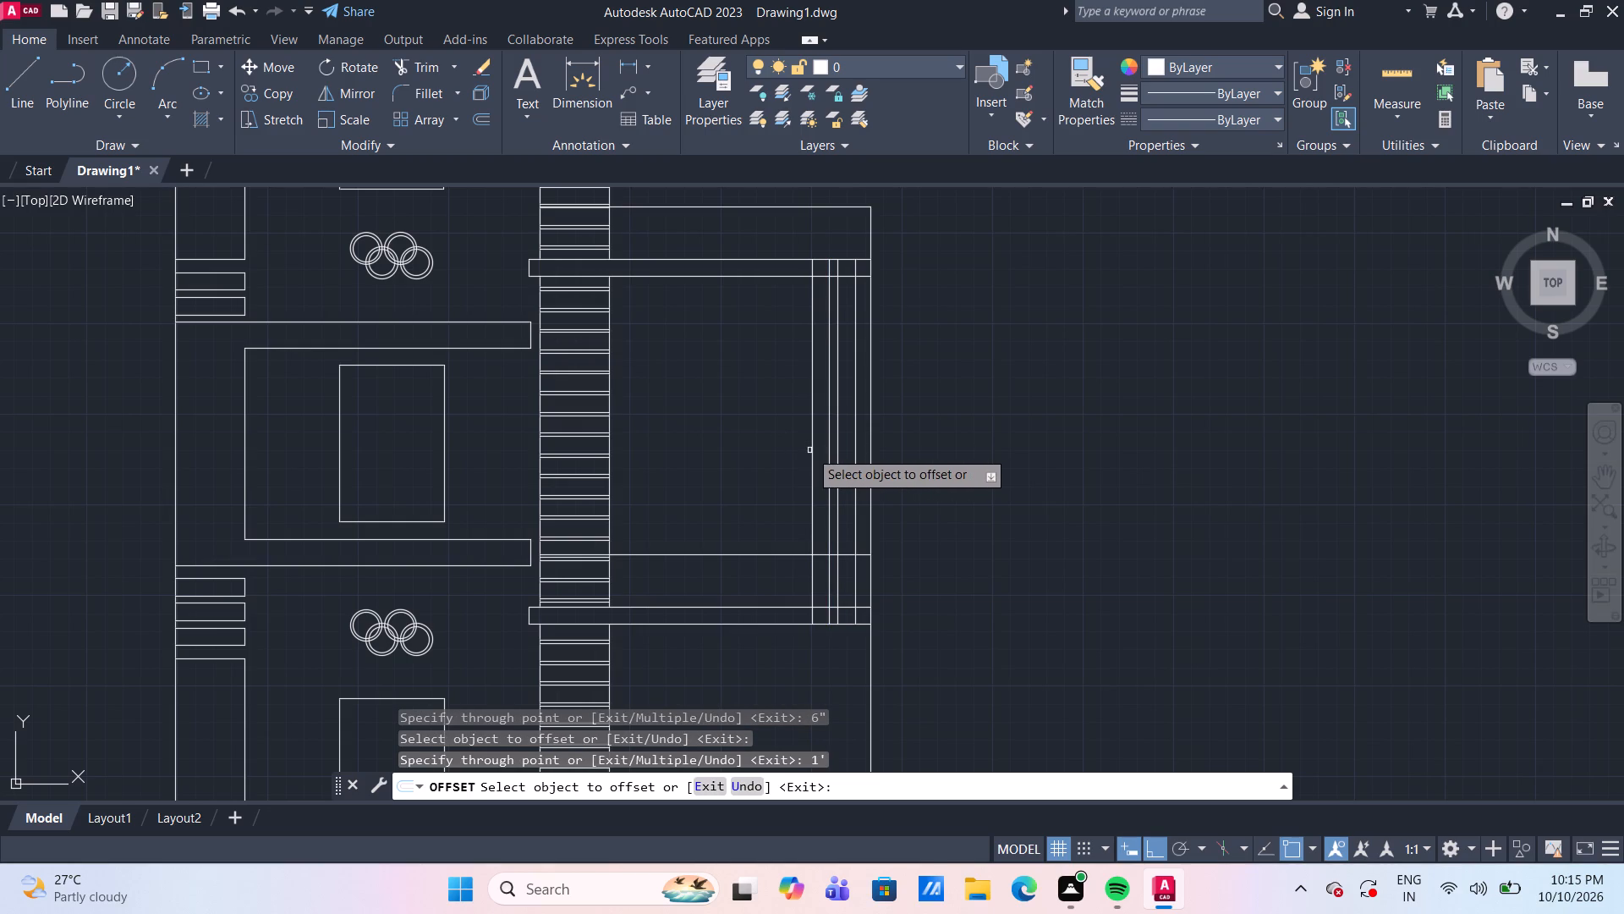
left_click(810, 450)
type("6\"")
key("Return")
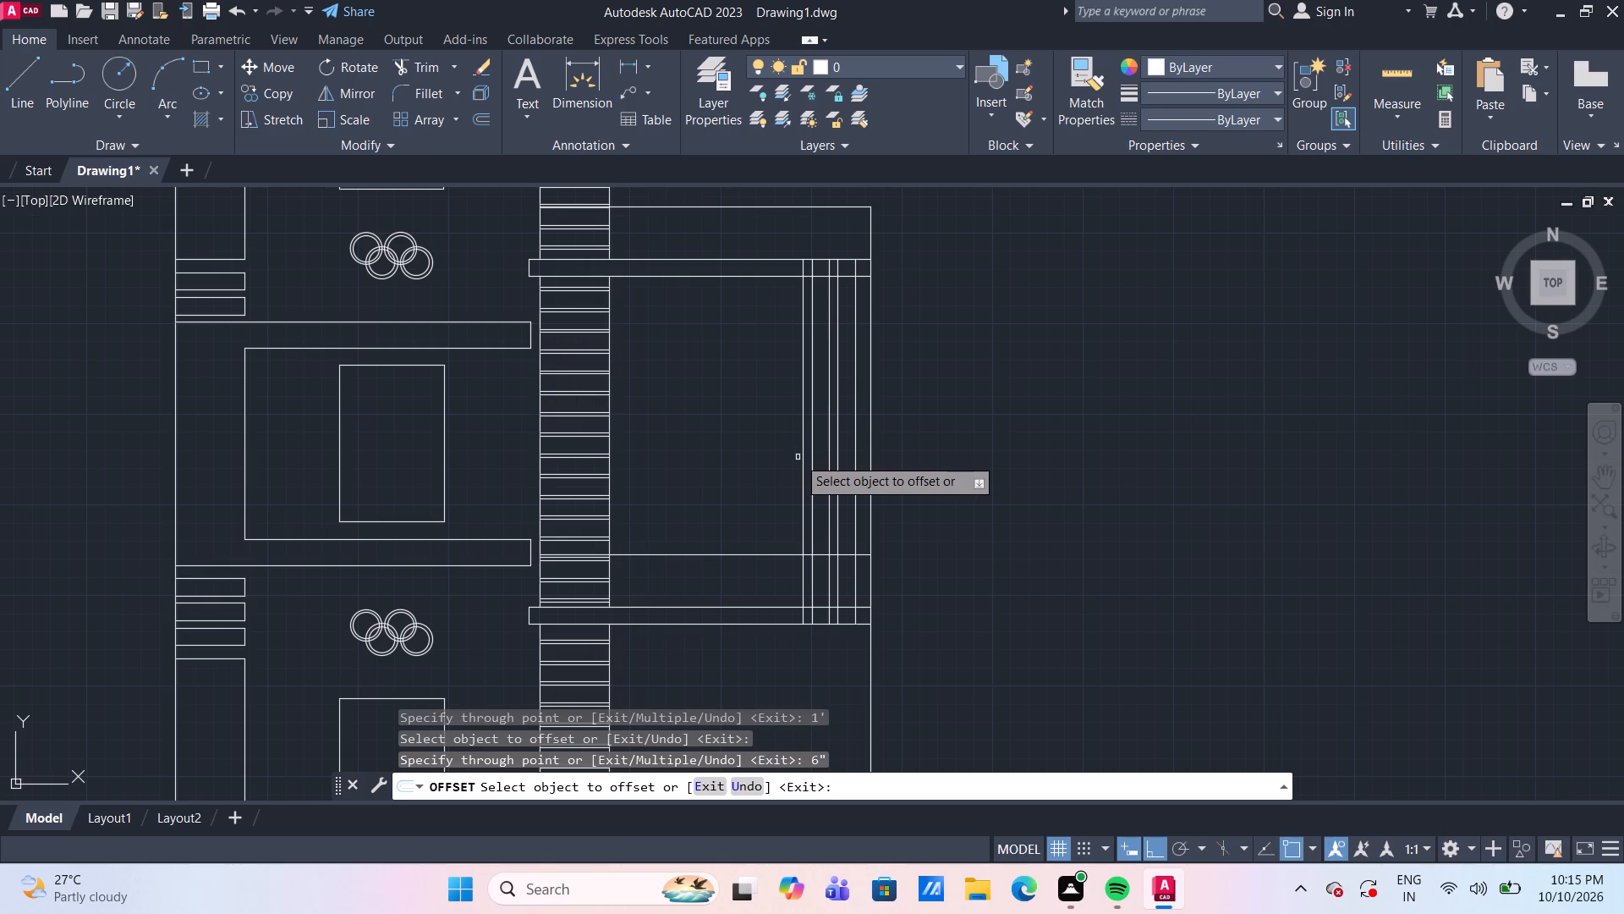
left_click(803, 461)
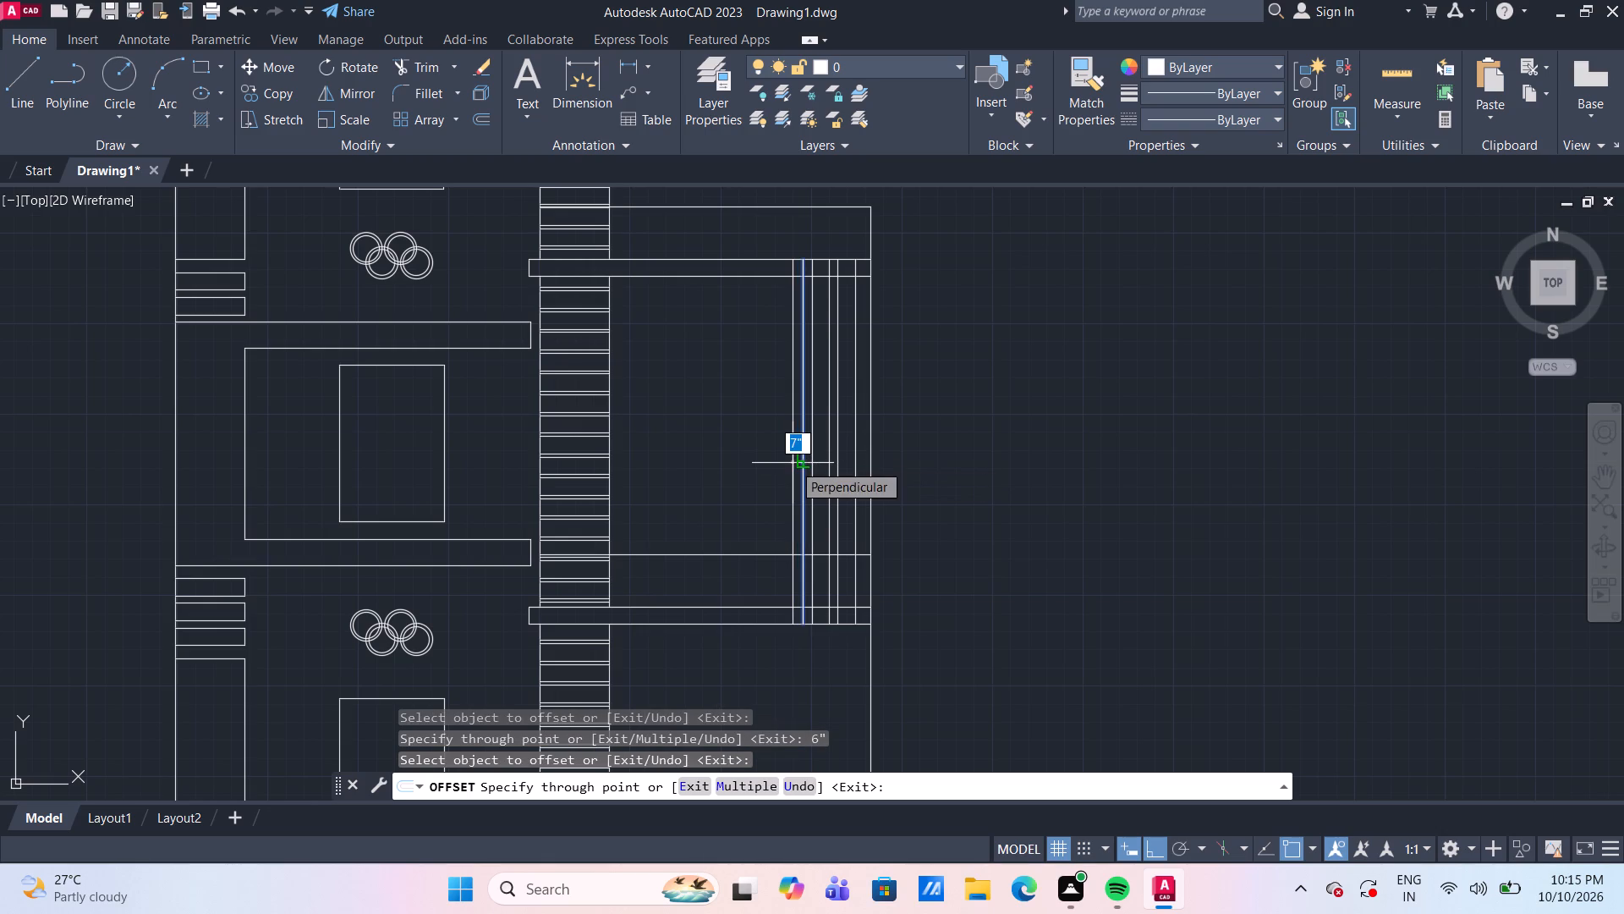
type("1'")
key("Return")
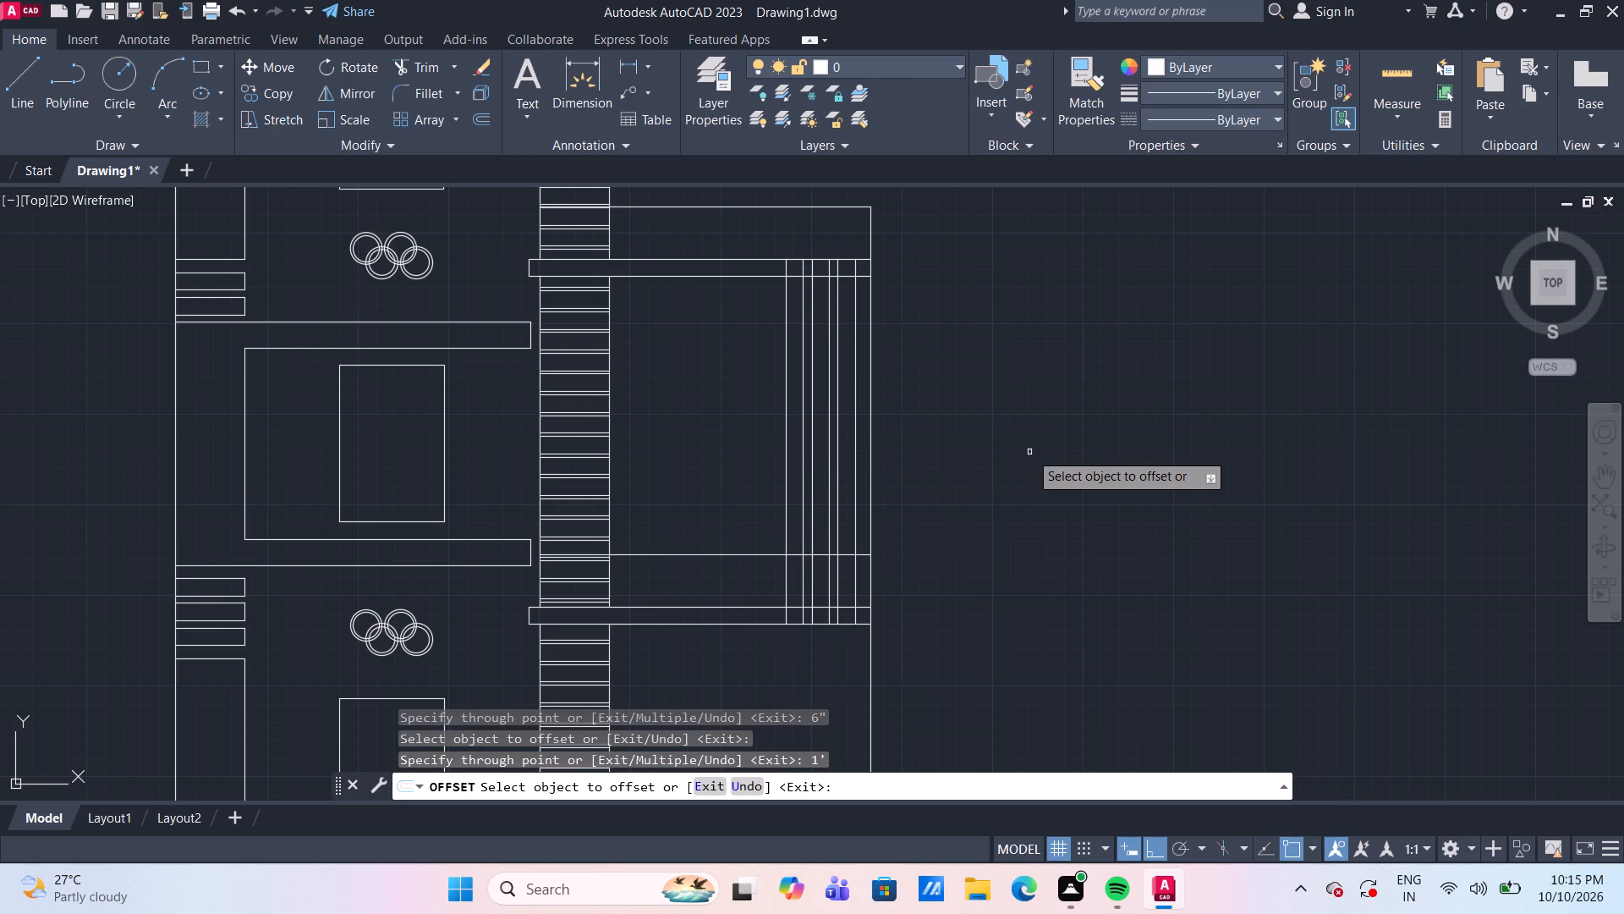
key("Escape")
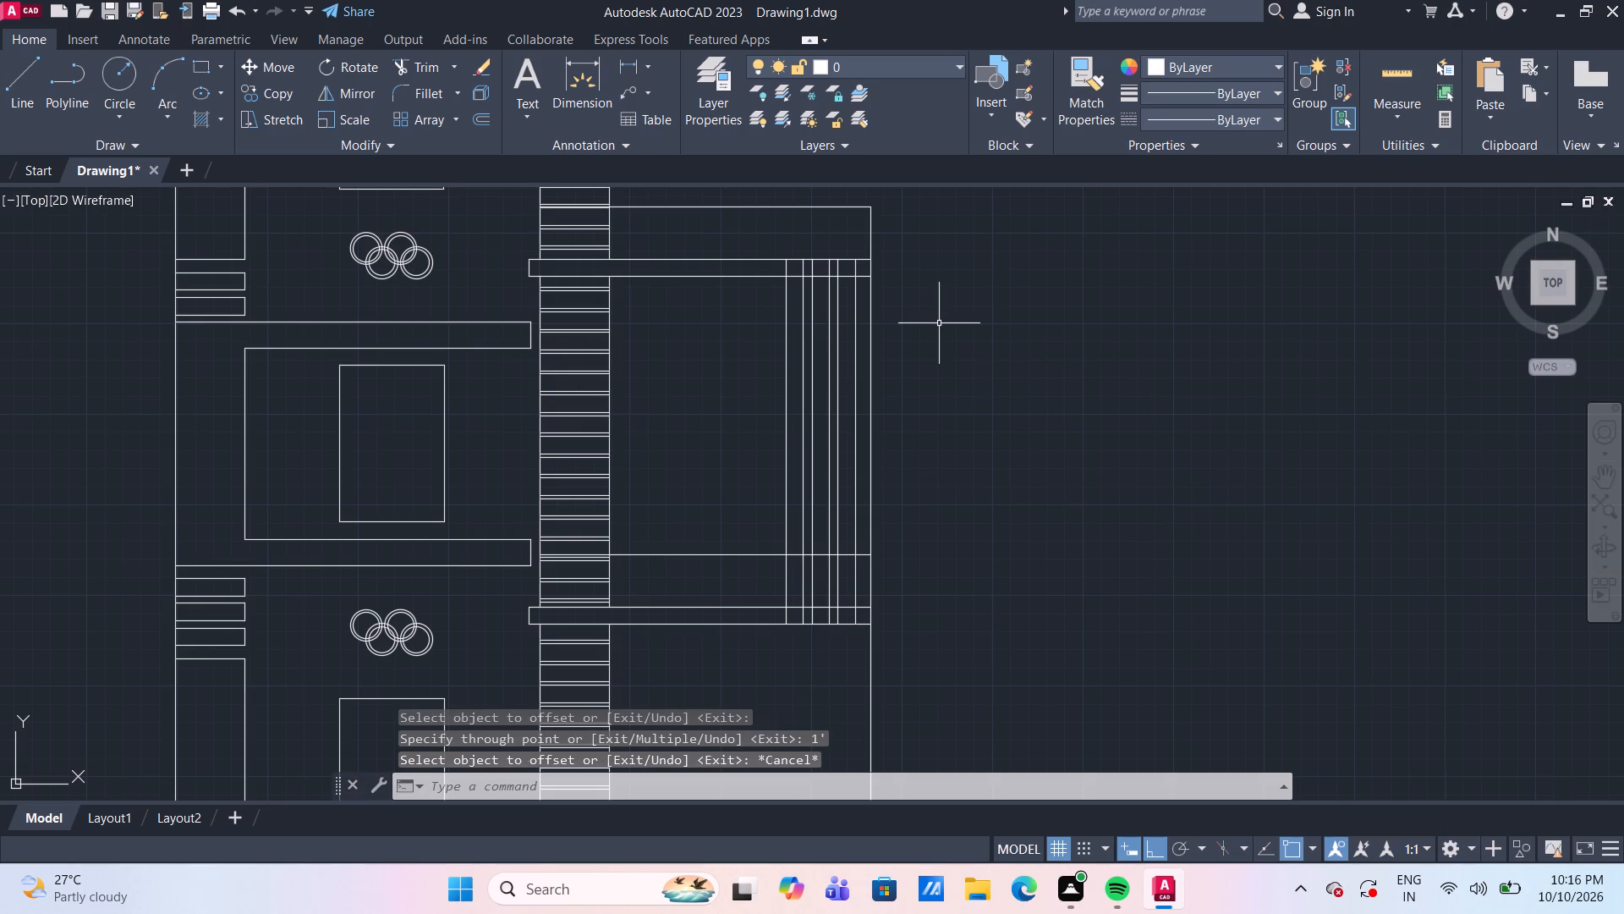
Trim away the right section's outer vertical edge below the upper band.
type("tr")
key("space")
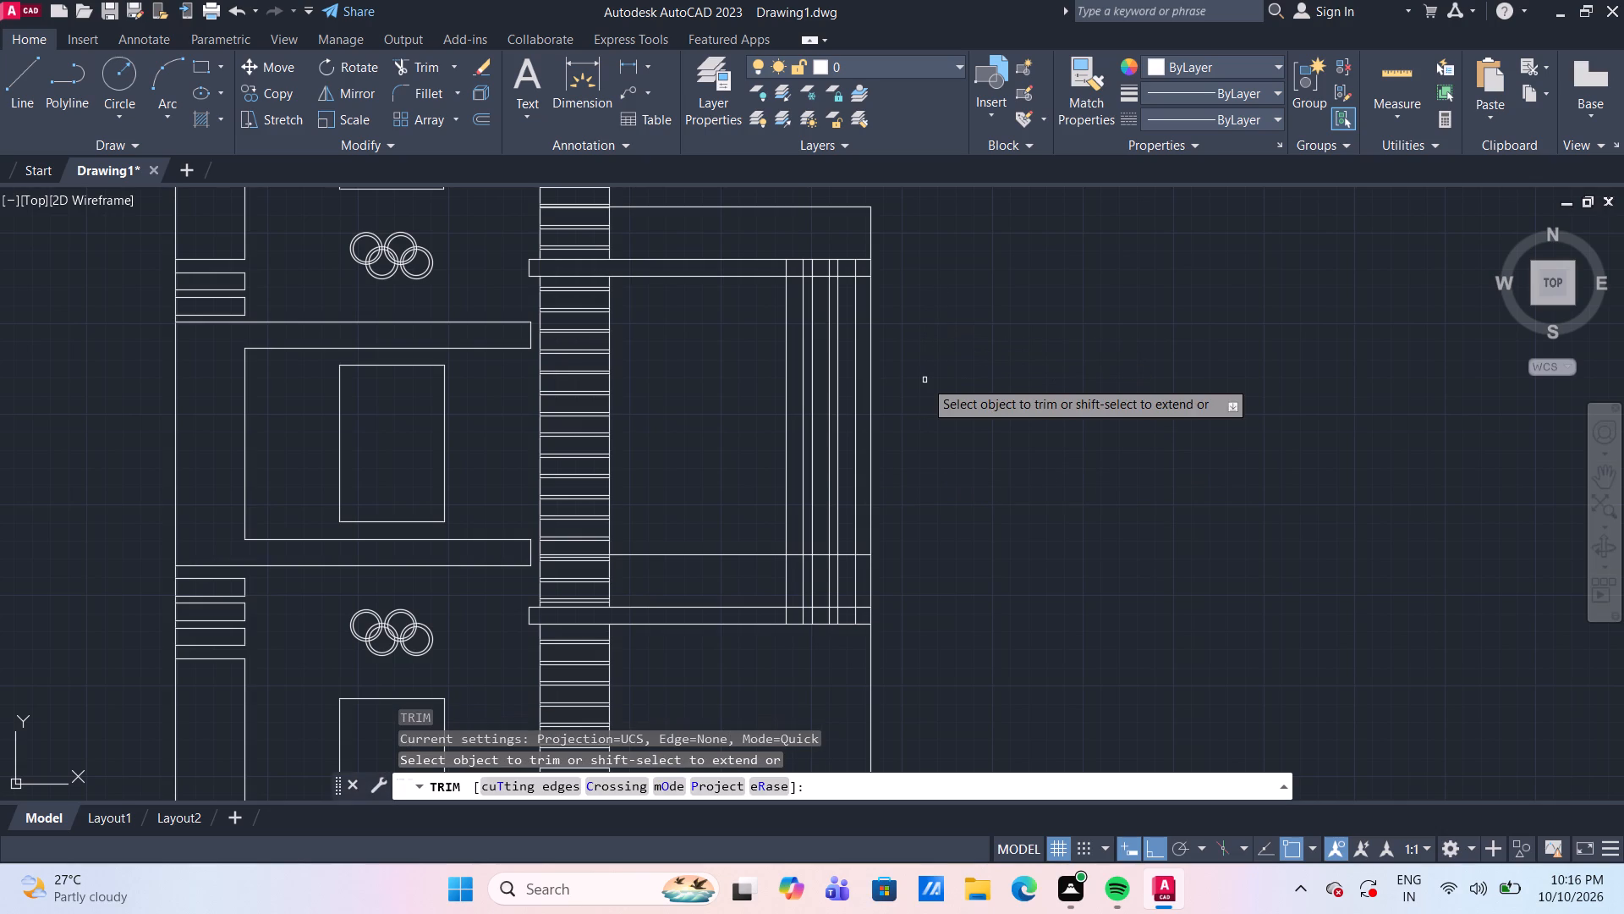
scroll(873, 243, "up", 2)
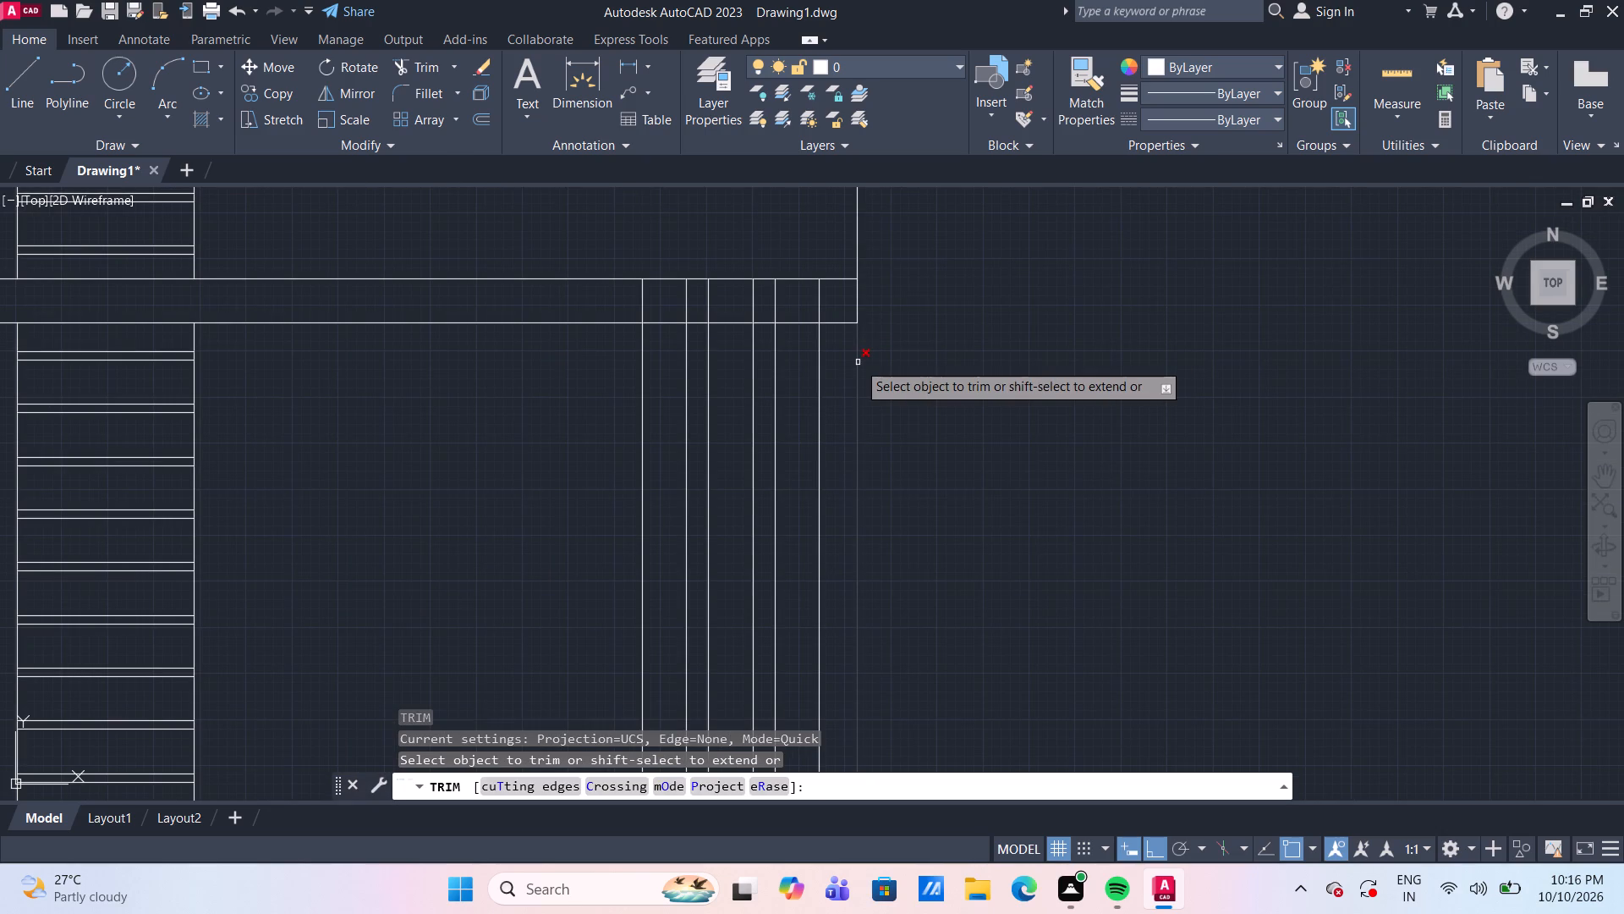
left_click(858, 362)
Trim the horizontal line and the lower band's top edge out of the three 1' wide vertical strips.
scroll(864, 362, "down", 3)
scroll(886, 534, "up", 1)
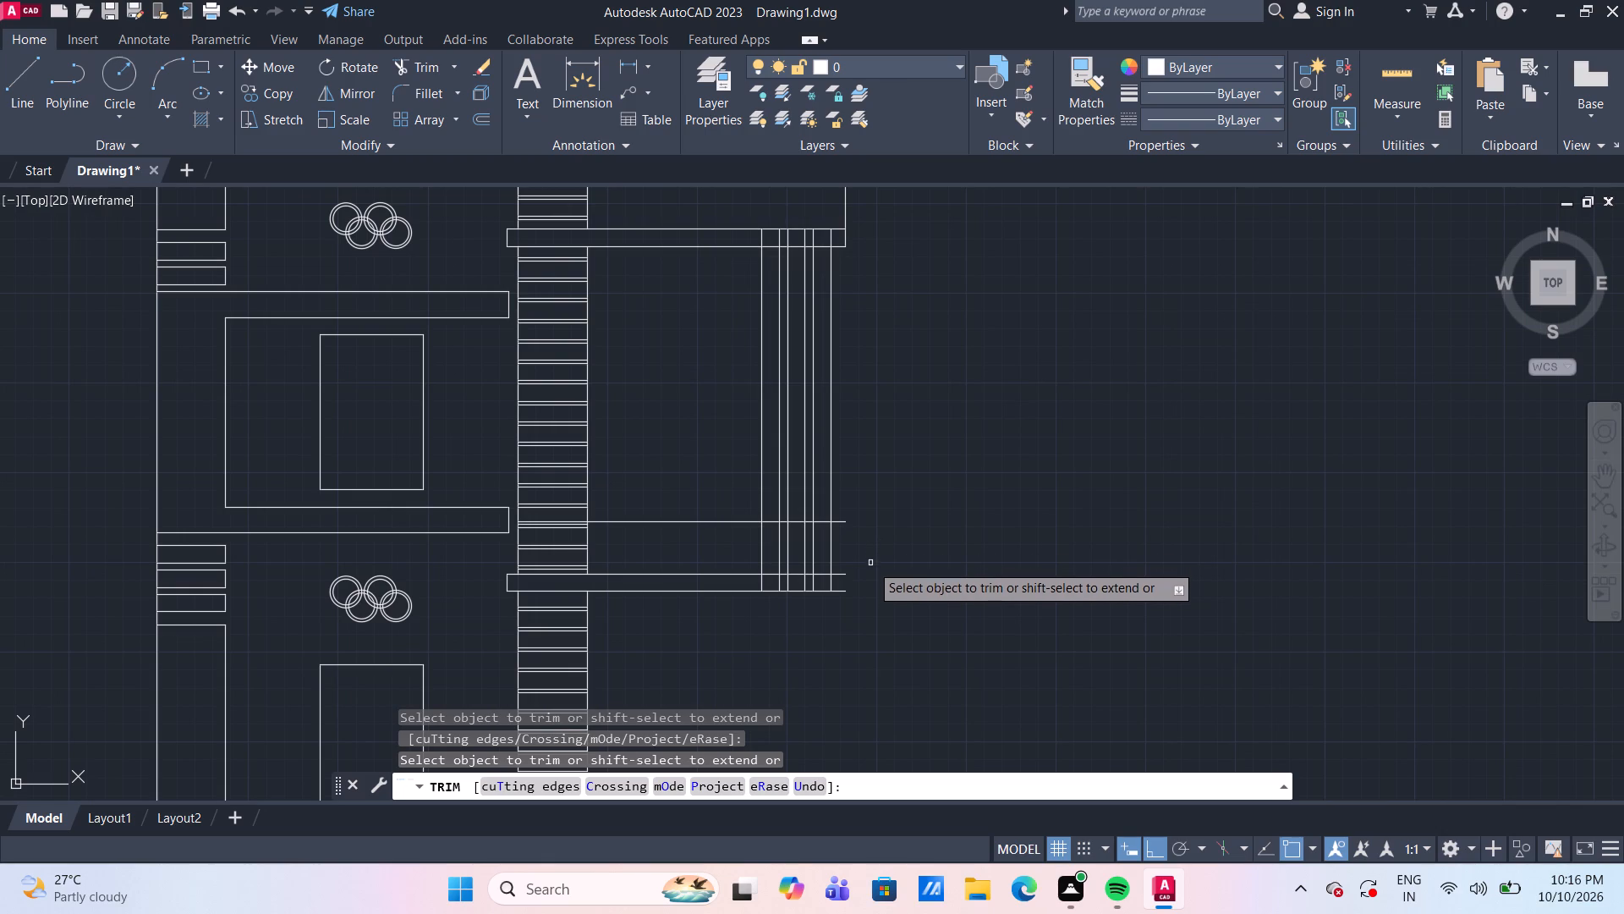
scroll(825, 575, "up", 2)
left_click(825, 575)
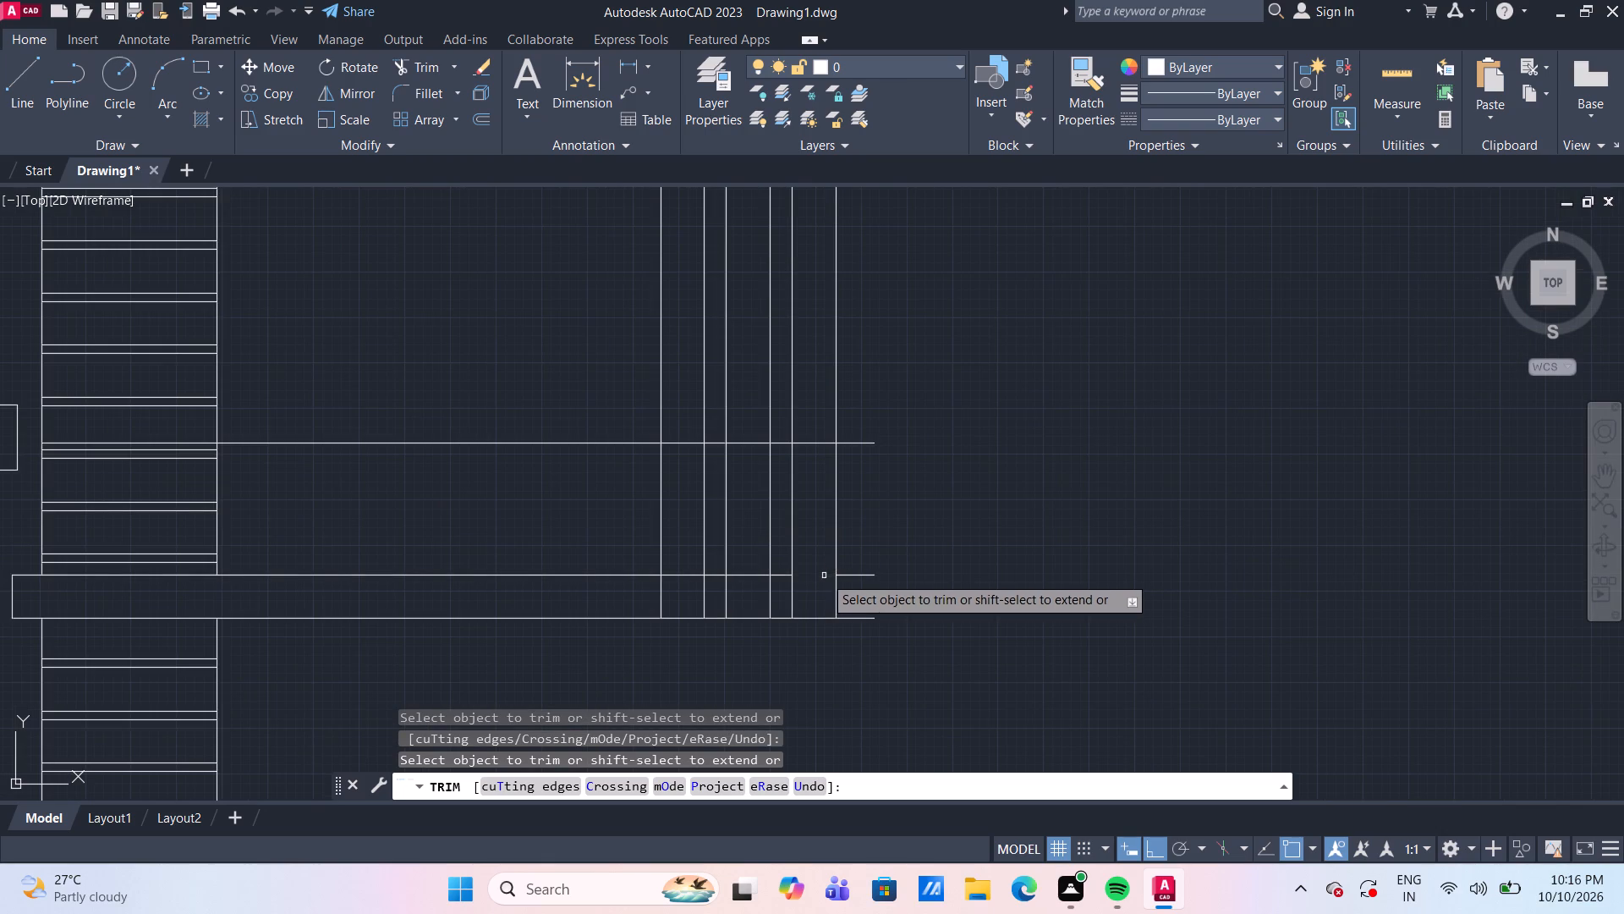
left_click(820, 444)
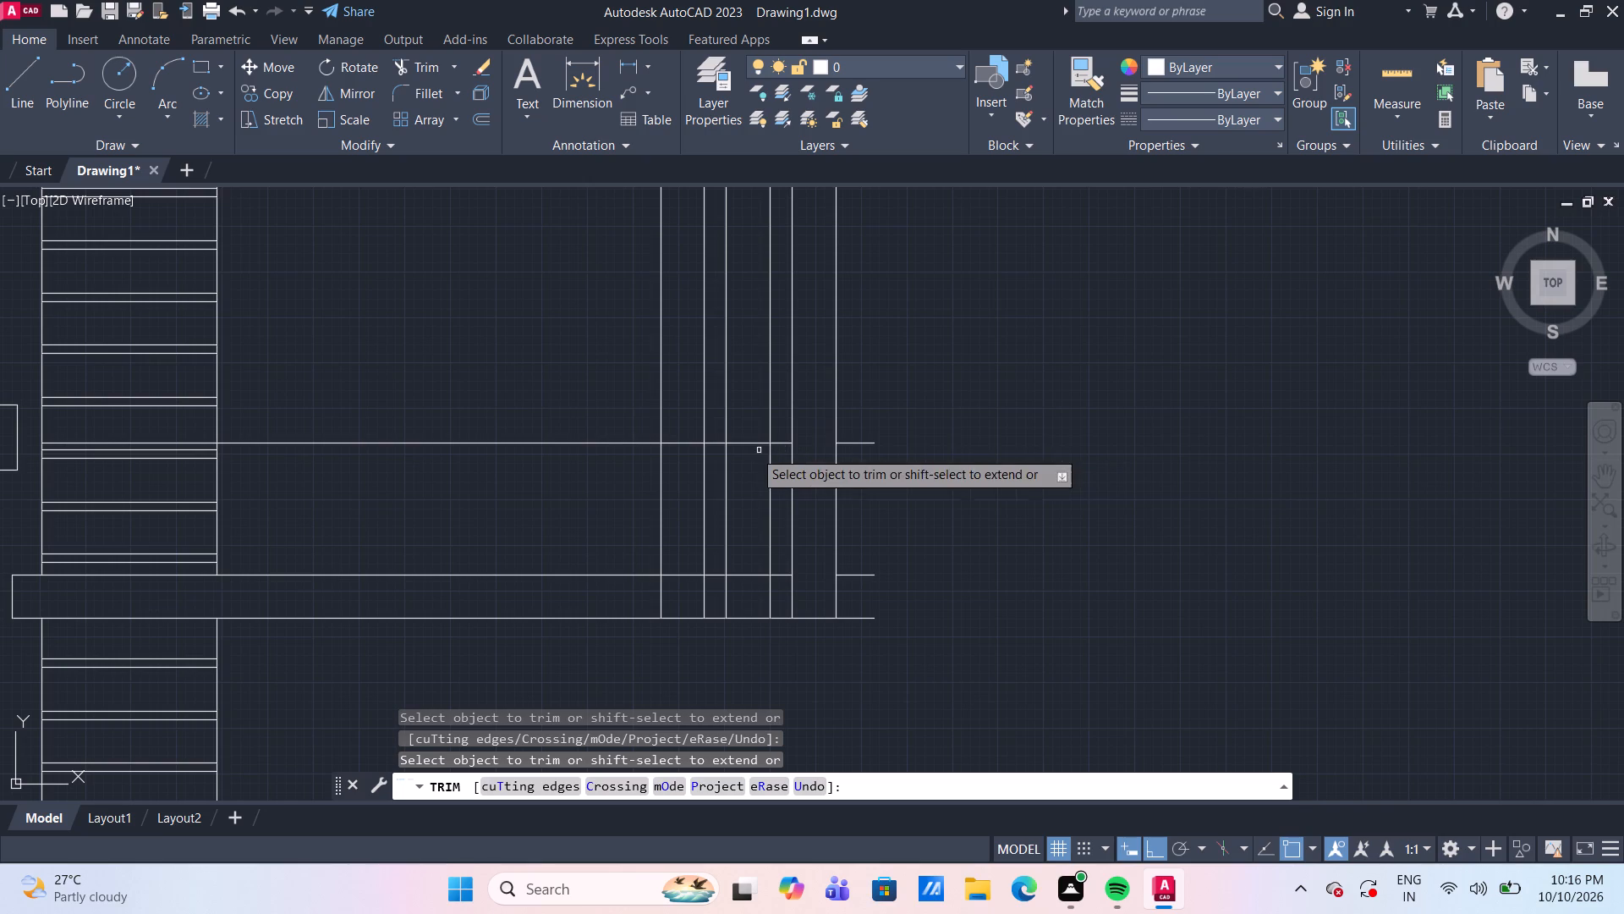
left_click_drag(753, 417, 750, 426)
left_click(754, 599)
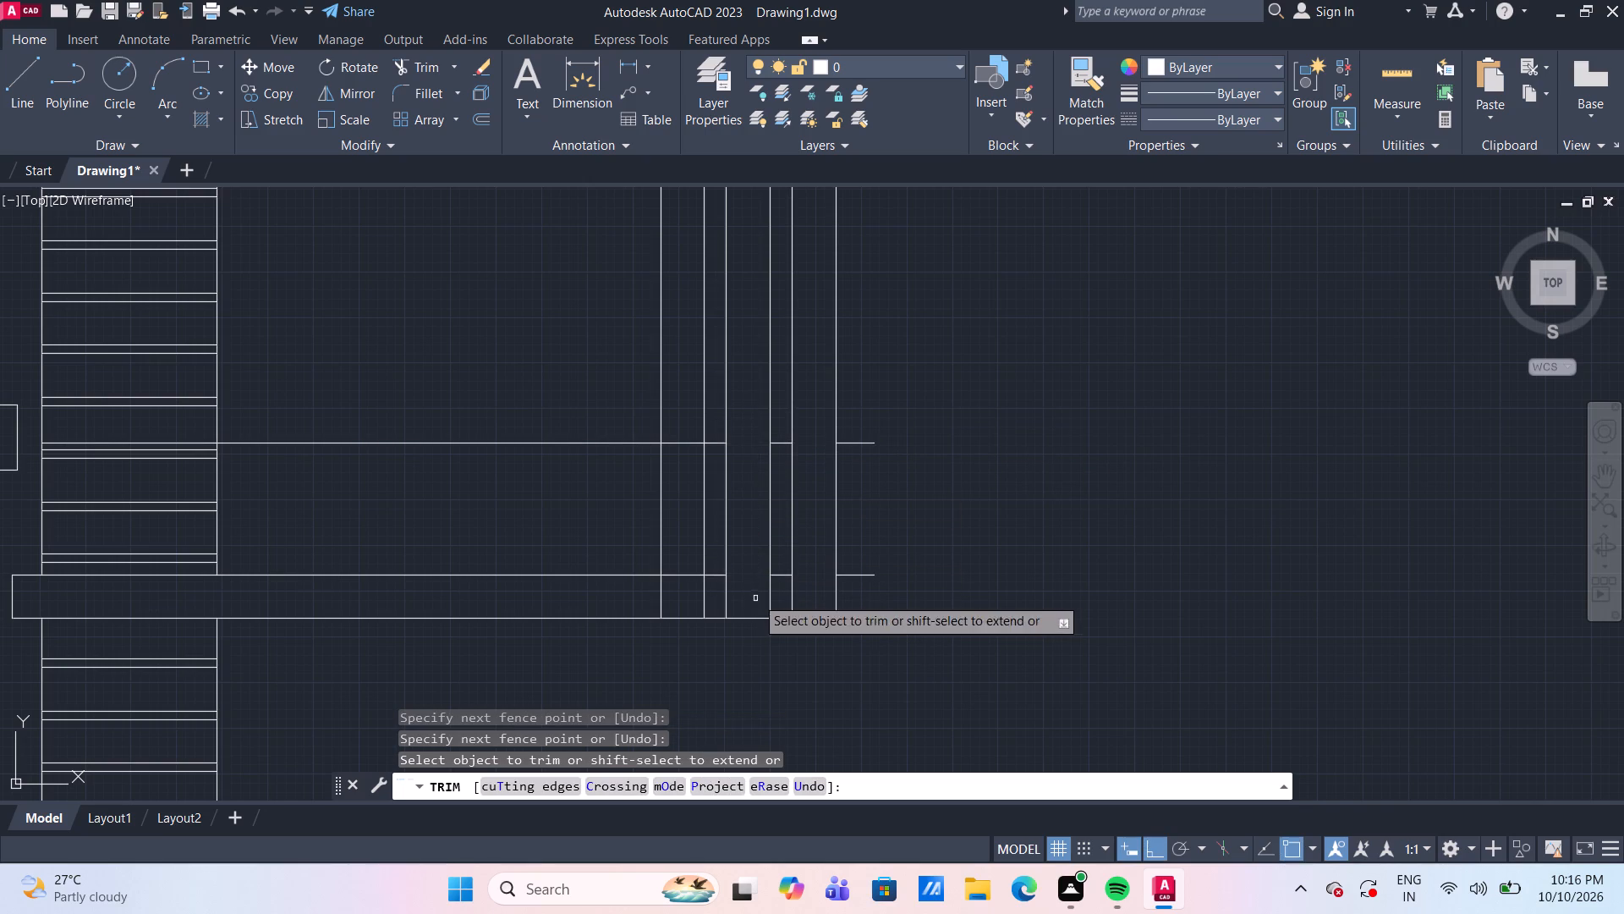
left_click_drag(678, 421, 678, 434)
left_click(680, 594)
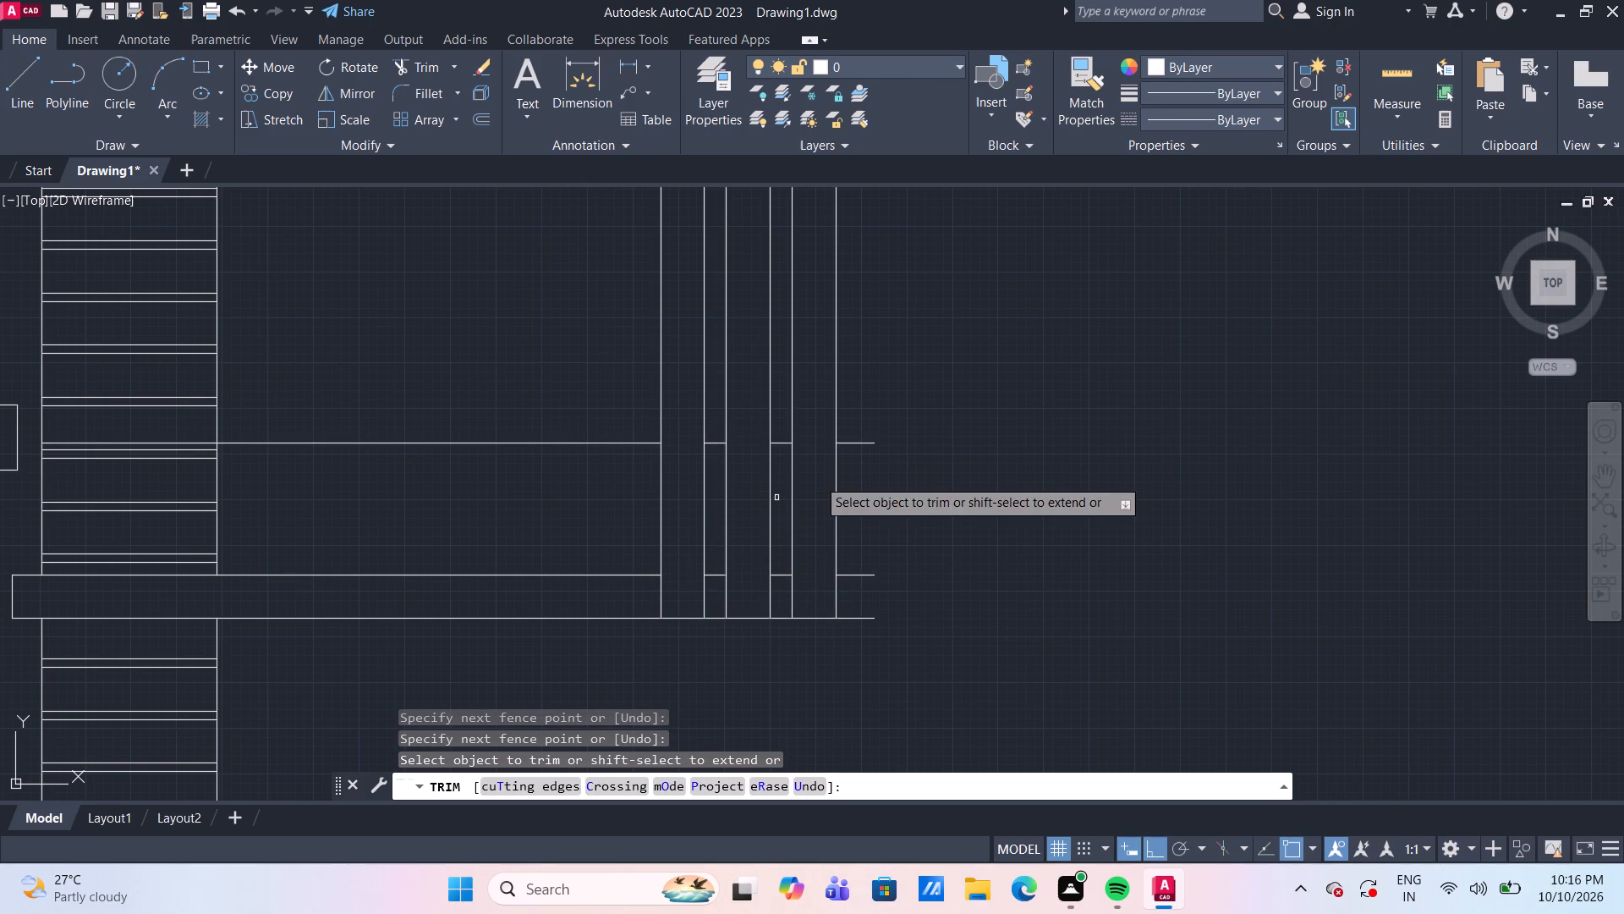
Trim the upper band's bottom edge out of the three 1' wide vertical strips in the right section.
scroll(909, 424, "down", 1)
middle_click_drag(952, 333, 929, 545)
middle_click_drag(916, 255, 923, 443)
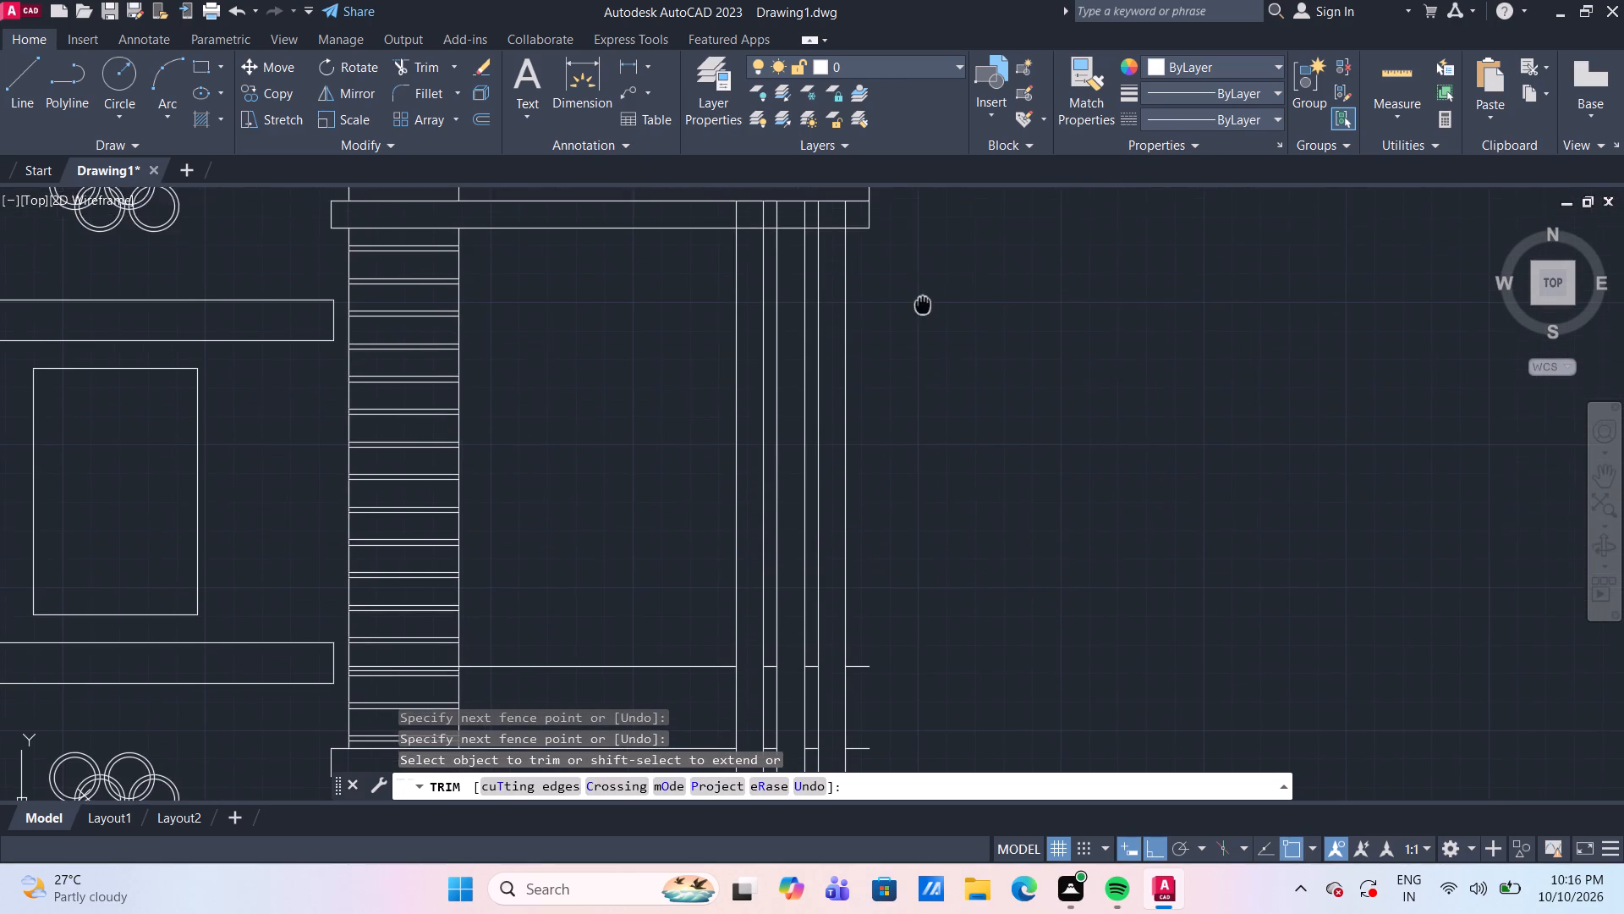
middle_click_drag(923, 443, 918, 481)
scroll(886, 447, "up", 1)
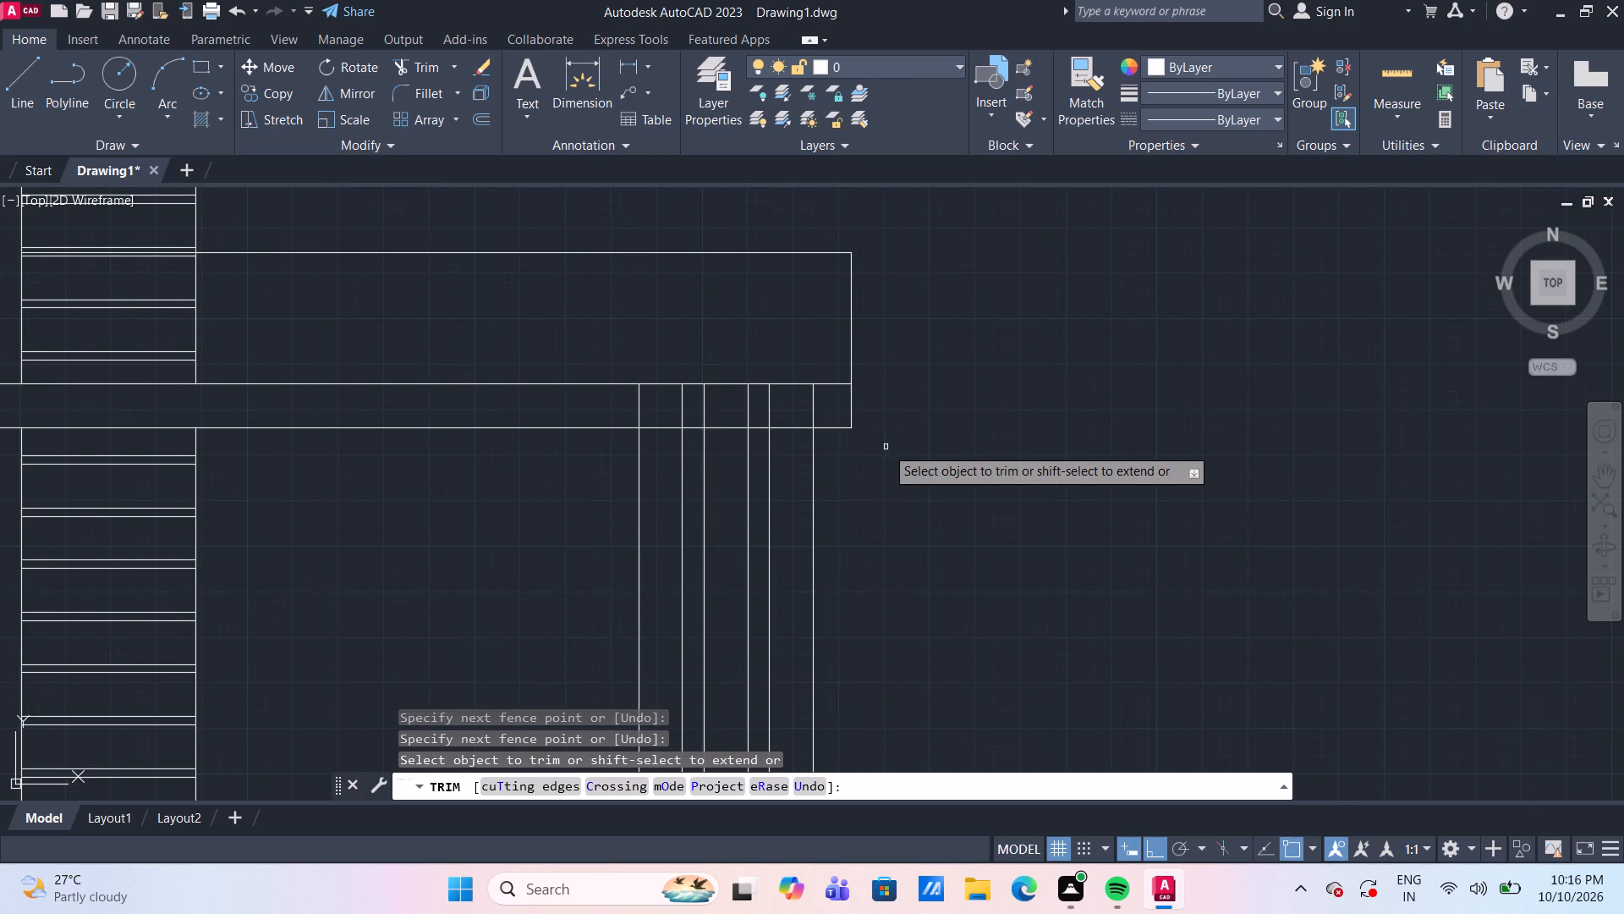
scroll(759, 405, "up", 2)
left_click(799, 410)
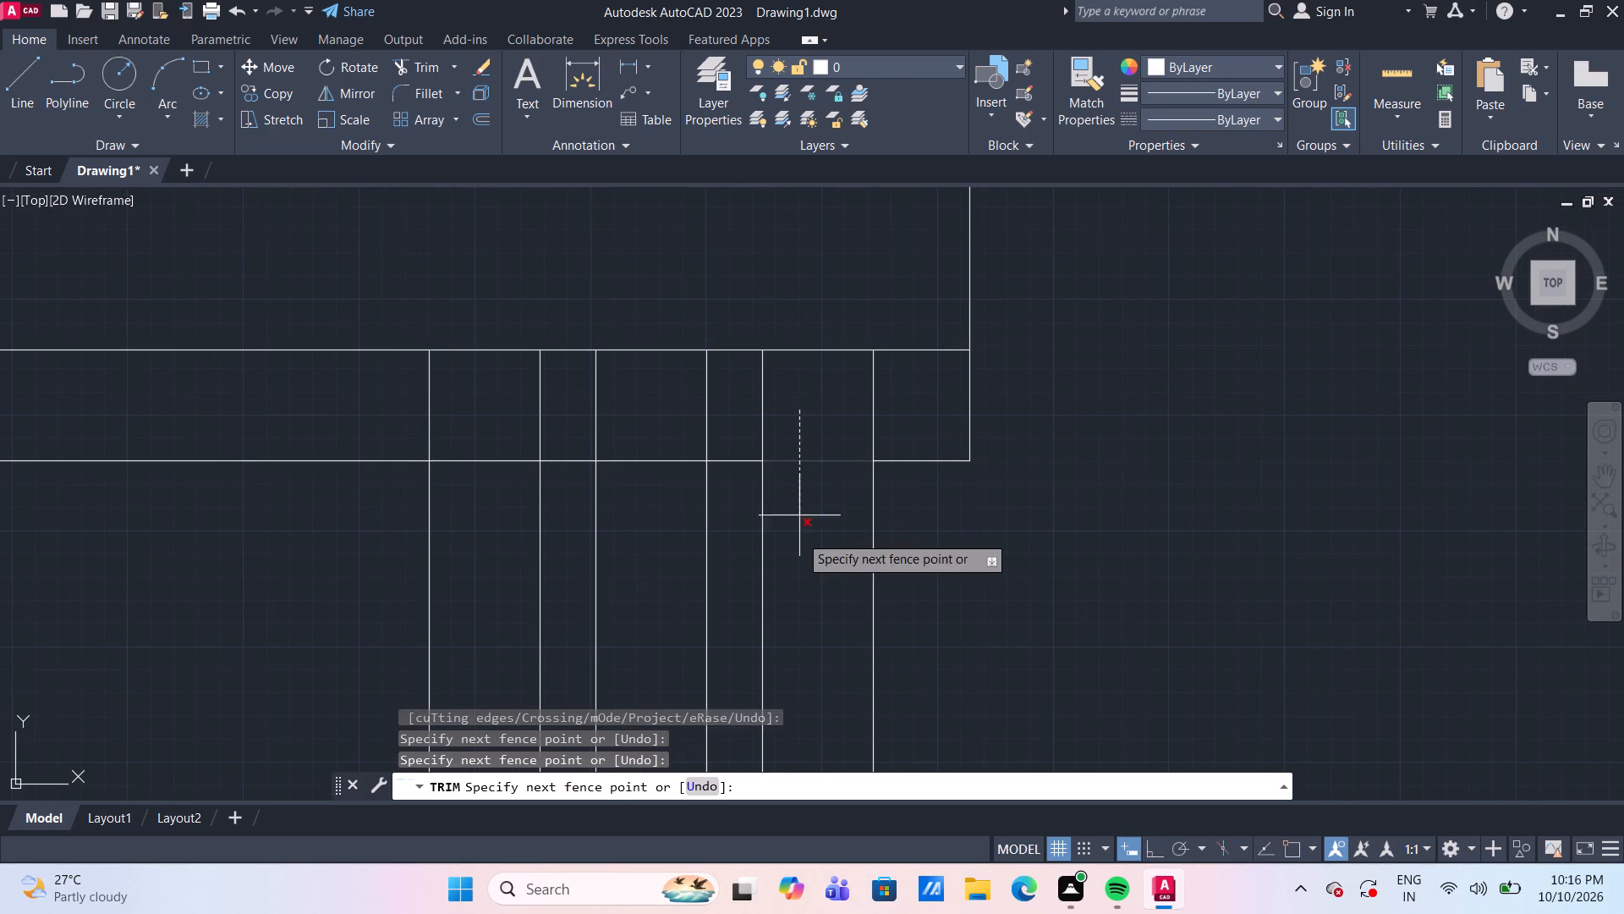
left_click(799, 535)
left_click_drag(663, 416, 663, 429)
left_click(664, 543)
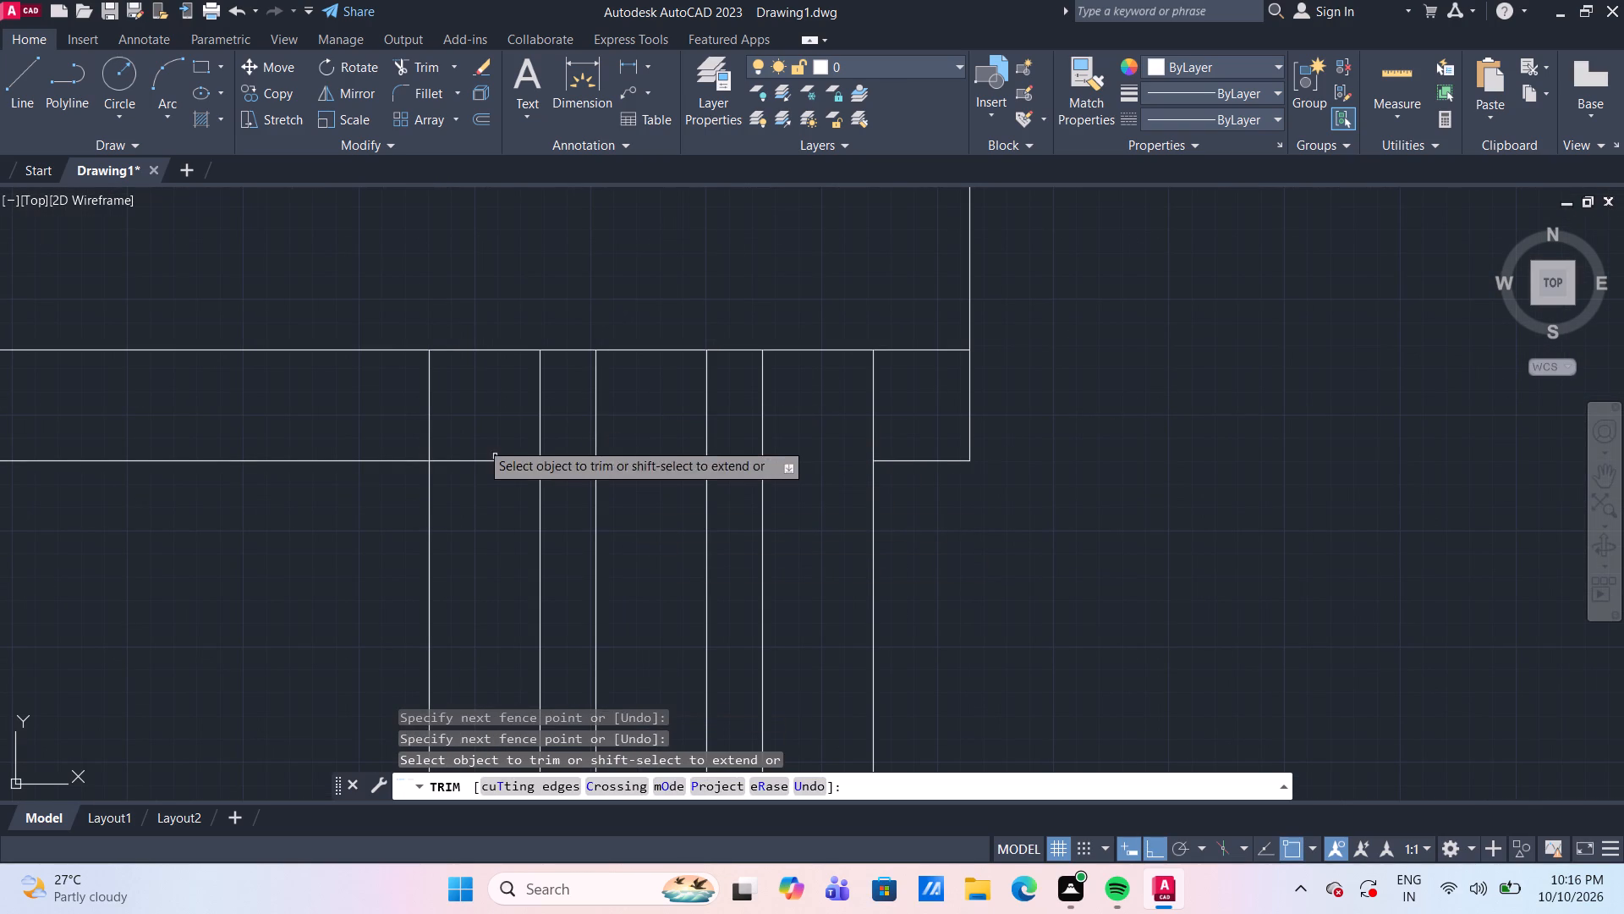
left_click(473, 410)
left_click(476, 540)
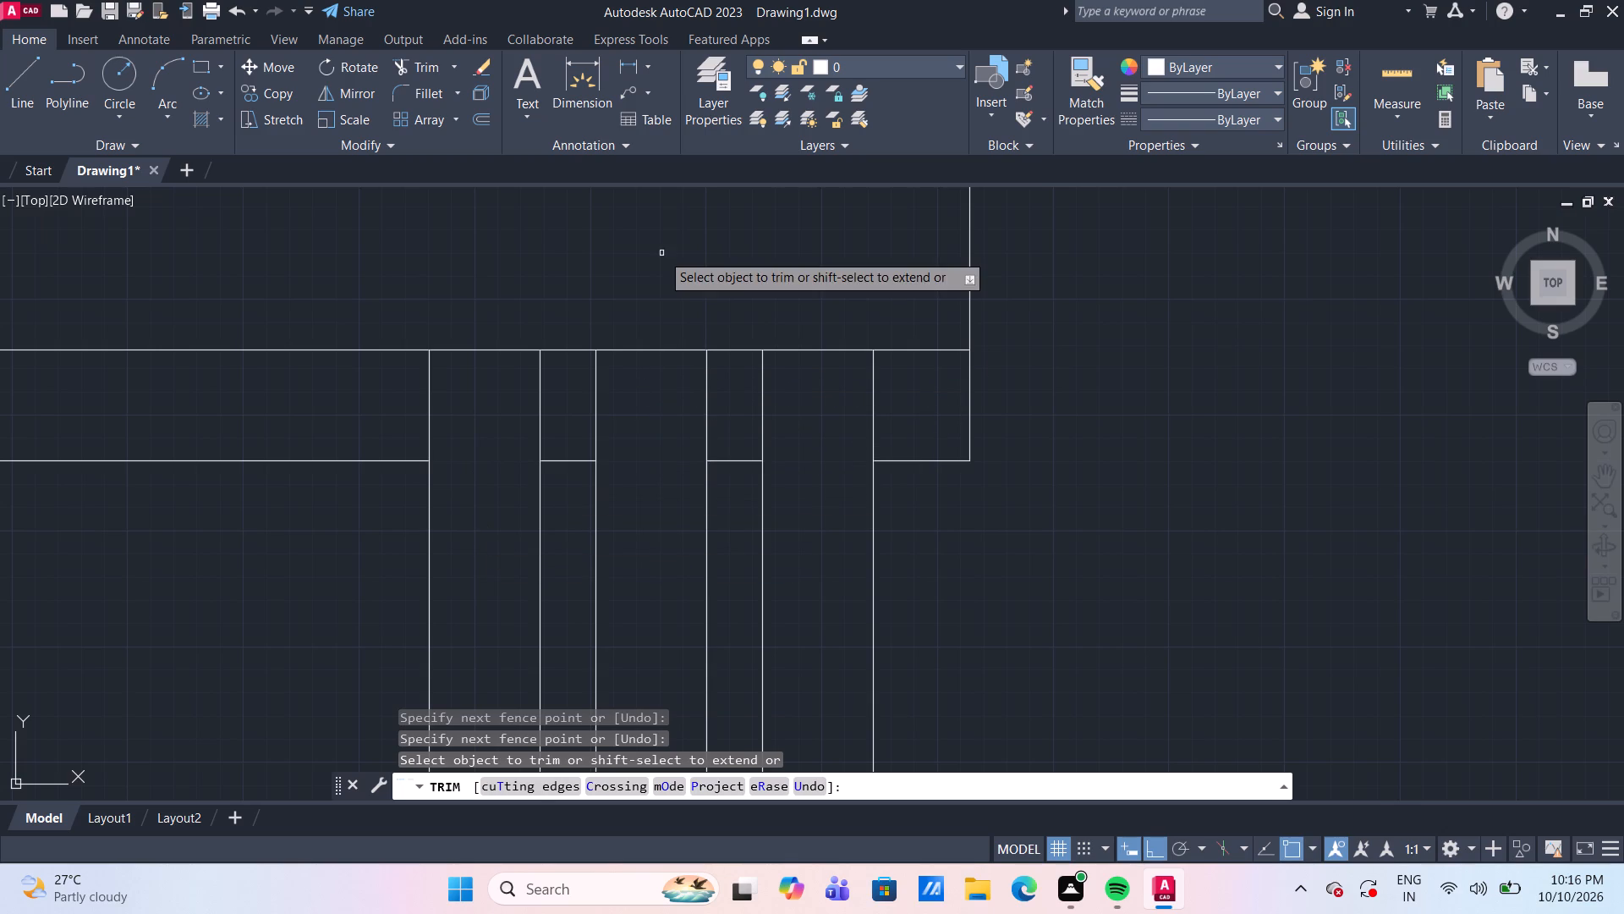
key("Escape")
Draw a cap outline 4" above the upper band's top edge, spanning 4'-0" across the three strips and returning down to the band.
middle_click_drag(672, 284, 680, 316)
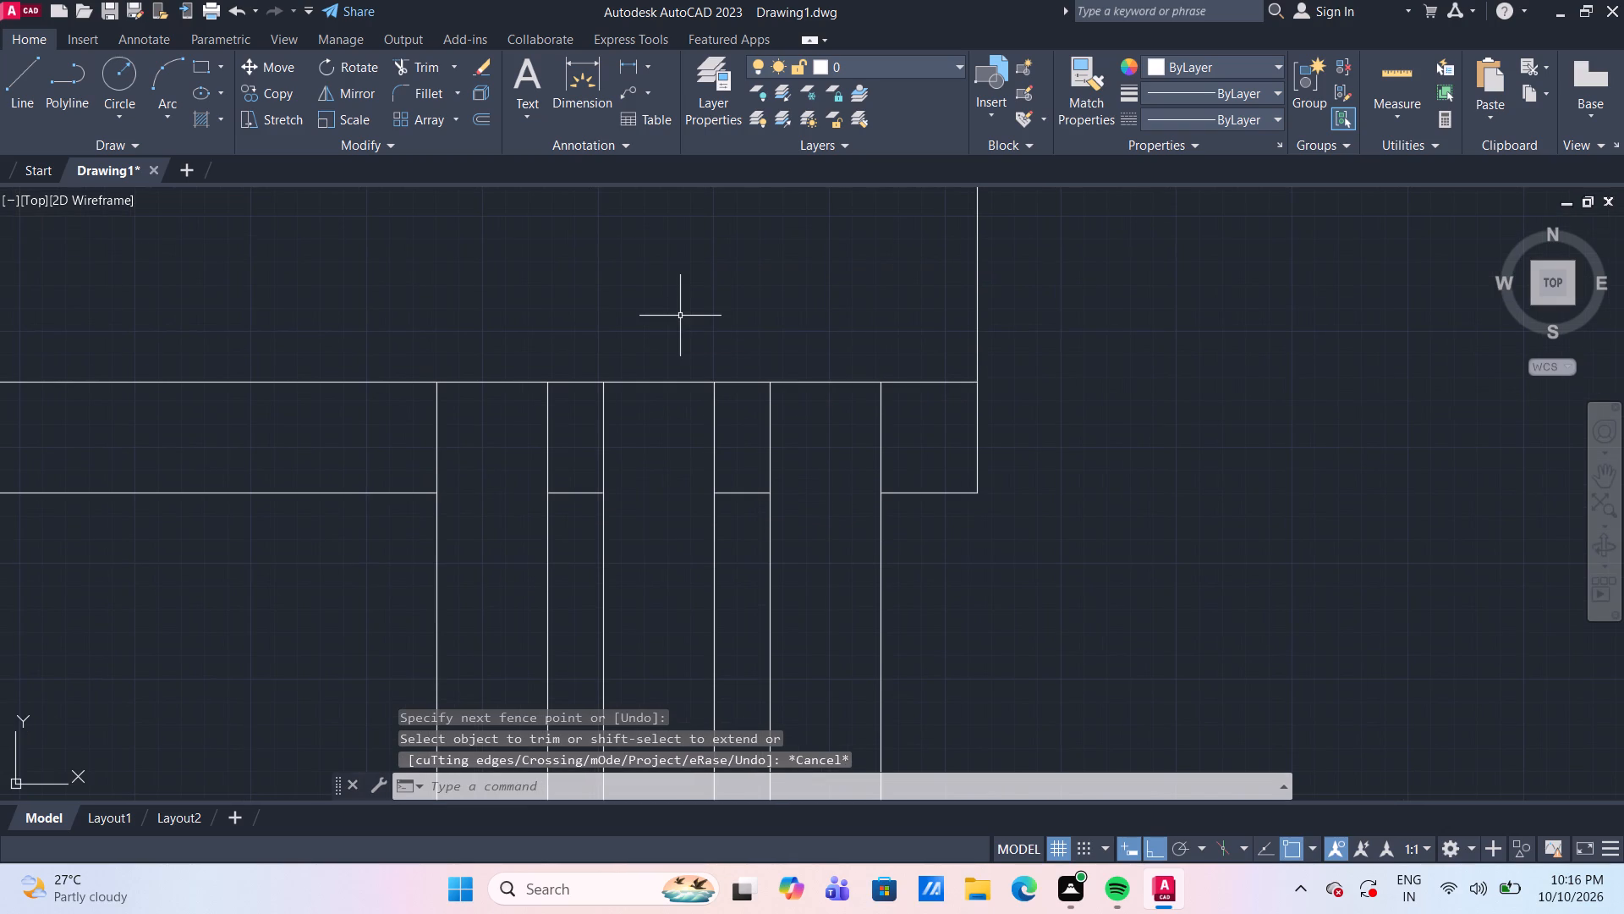
type("l")
key("space")
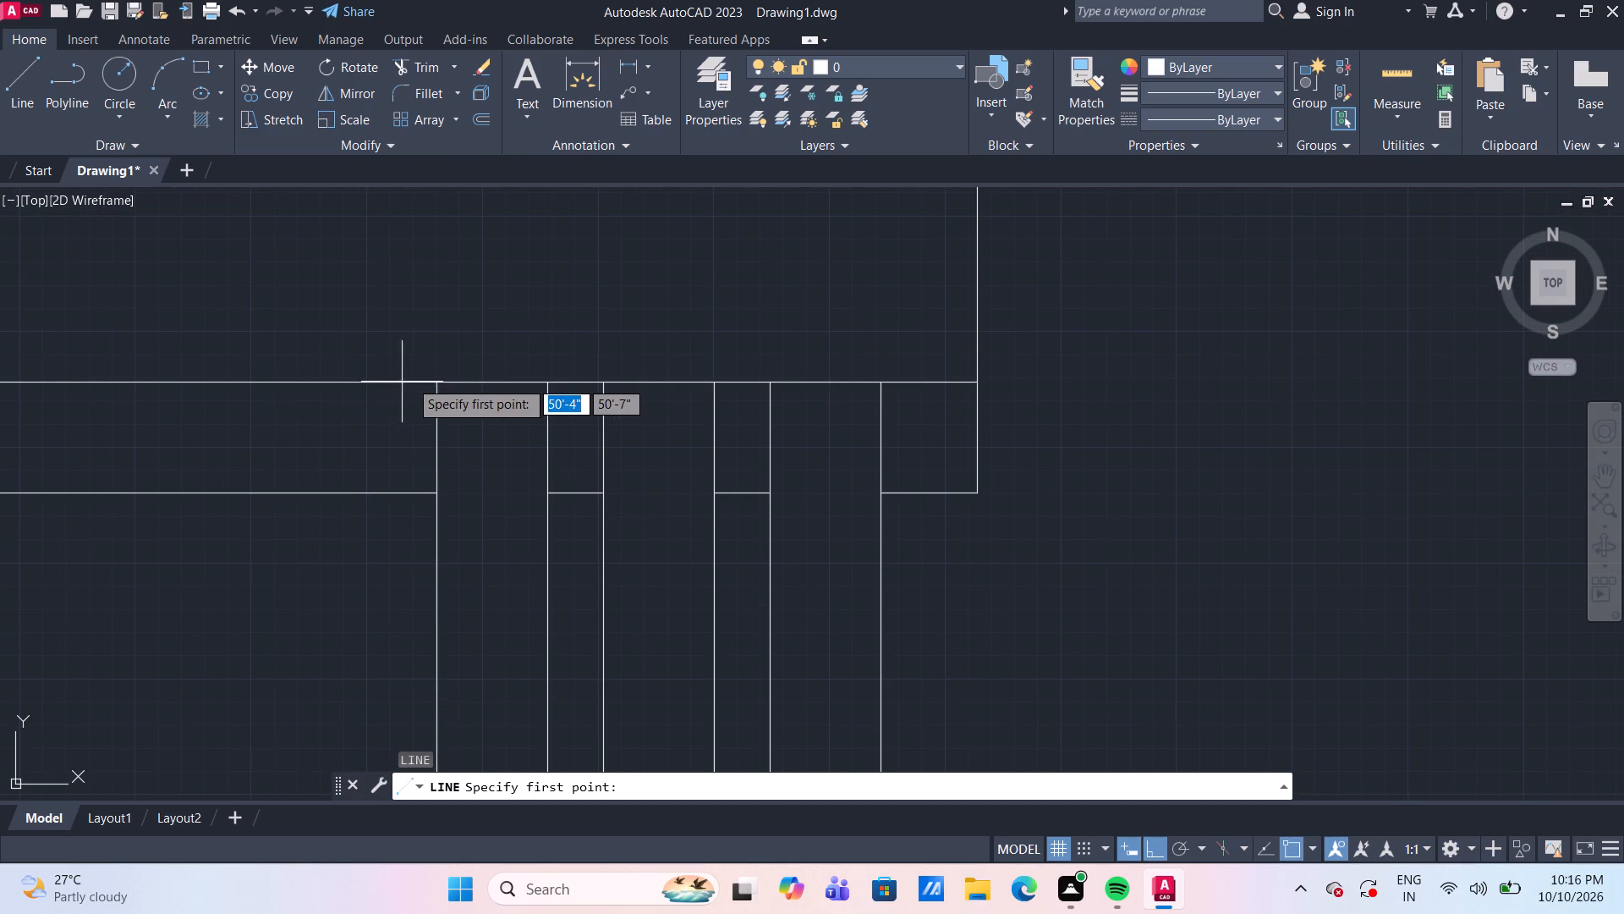
left_click(436, 386)
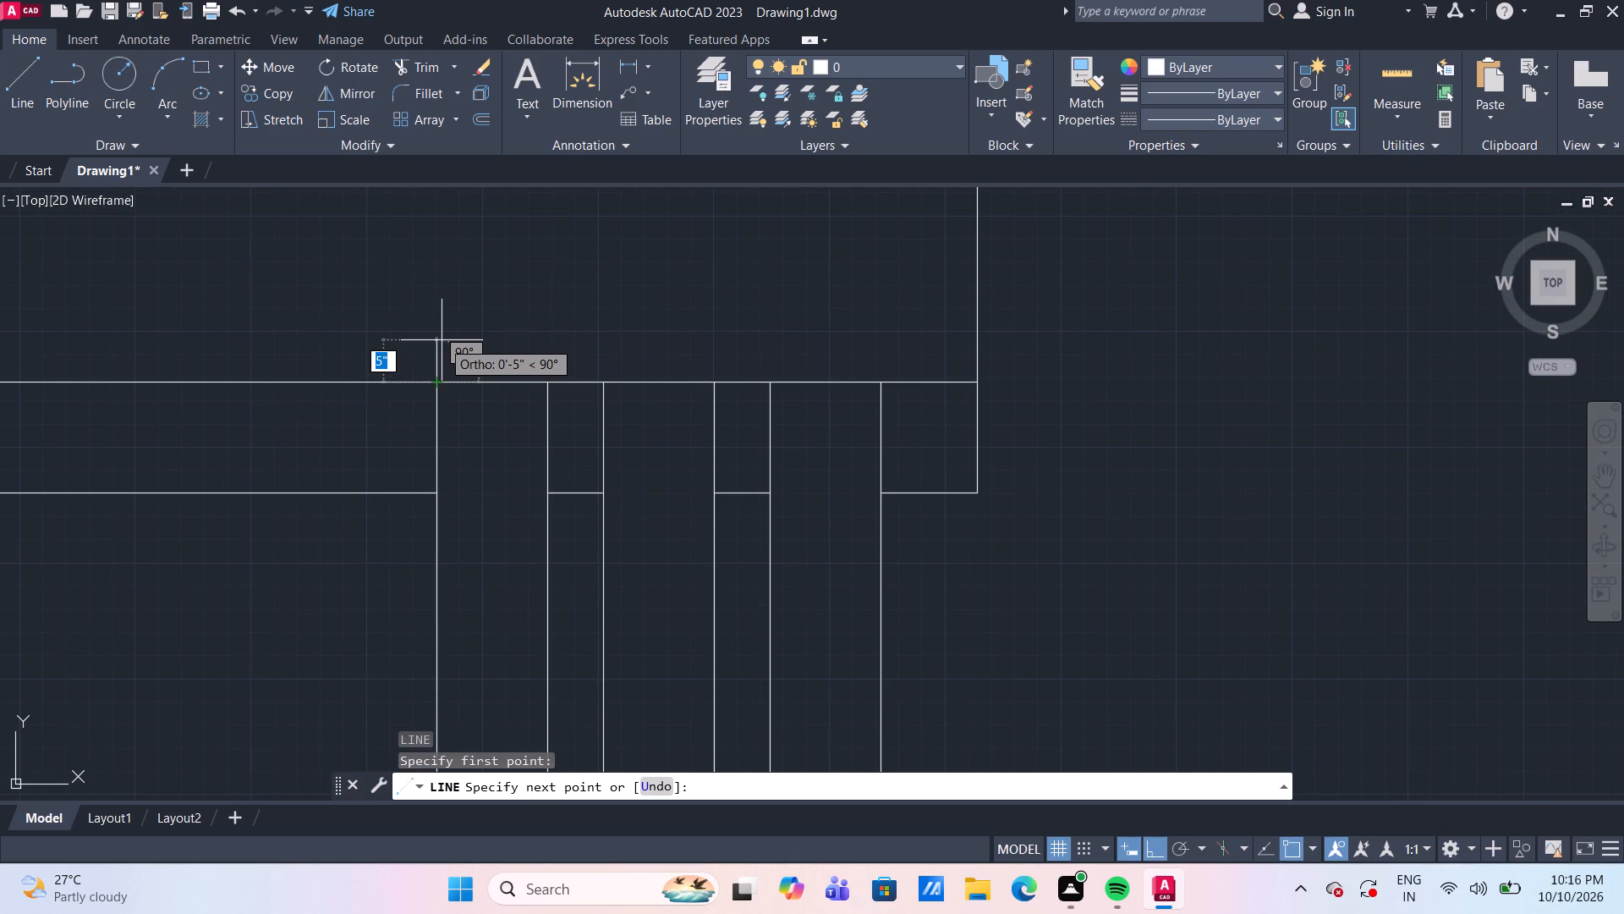
key("3")
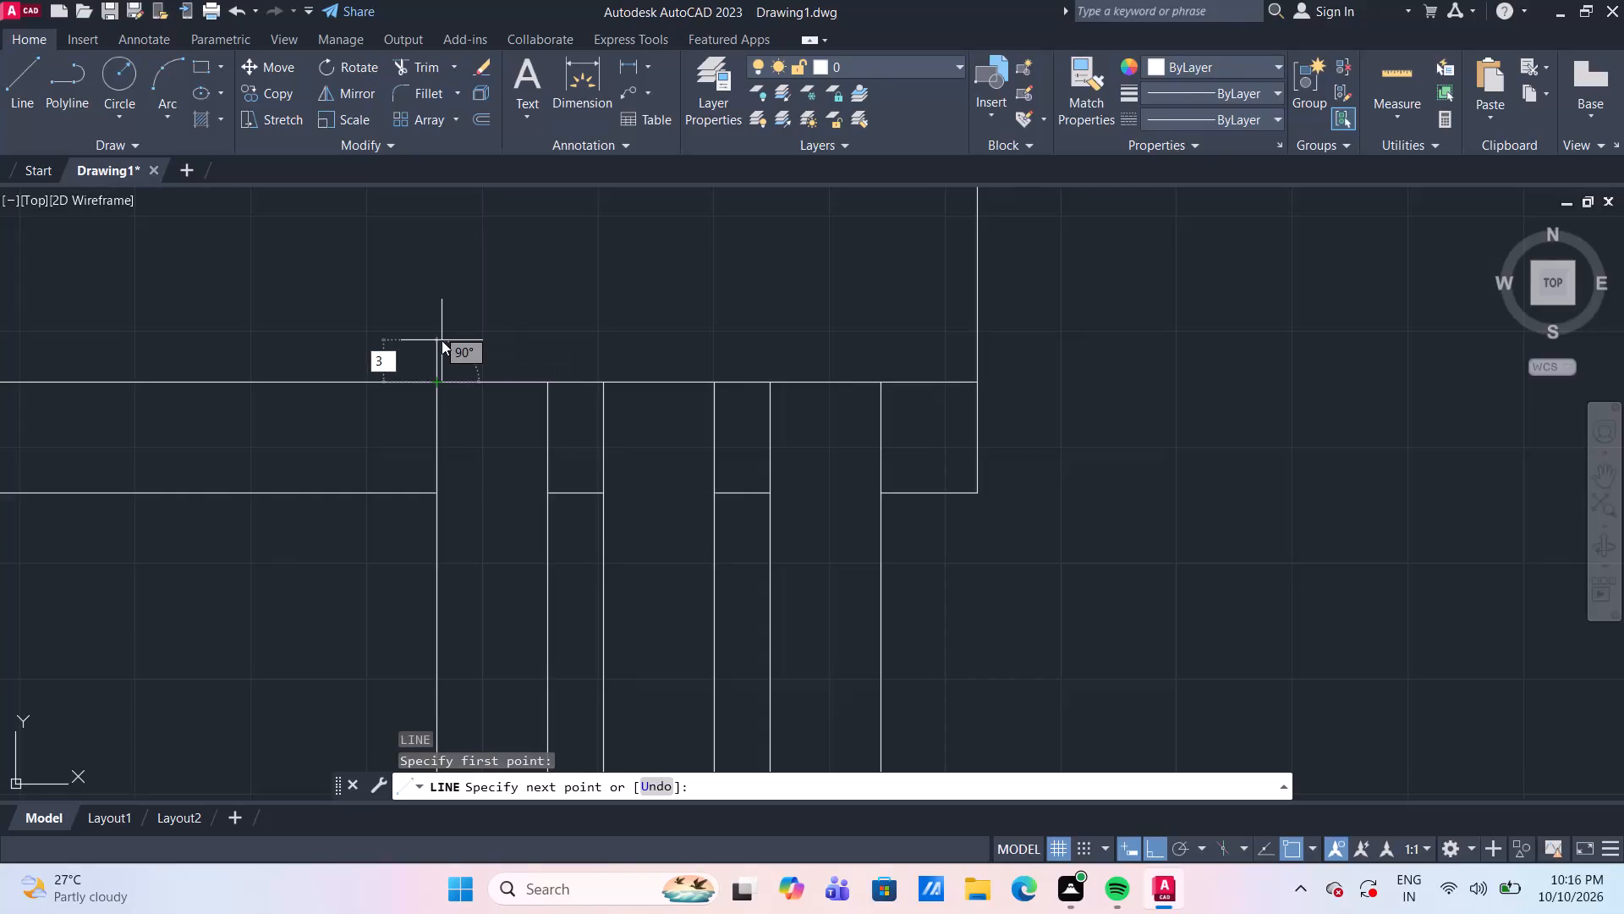
key("shift+quotedbl")
key("BackSpace")
key("BackSpace")
type("4\"")
key("Return")
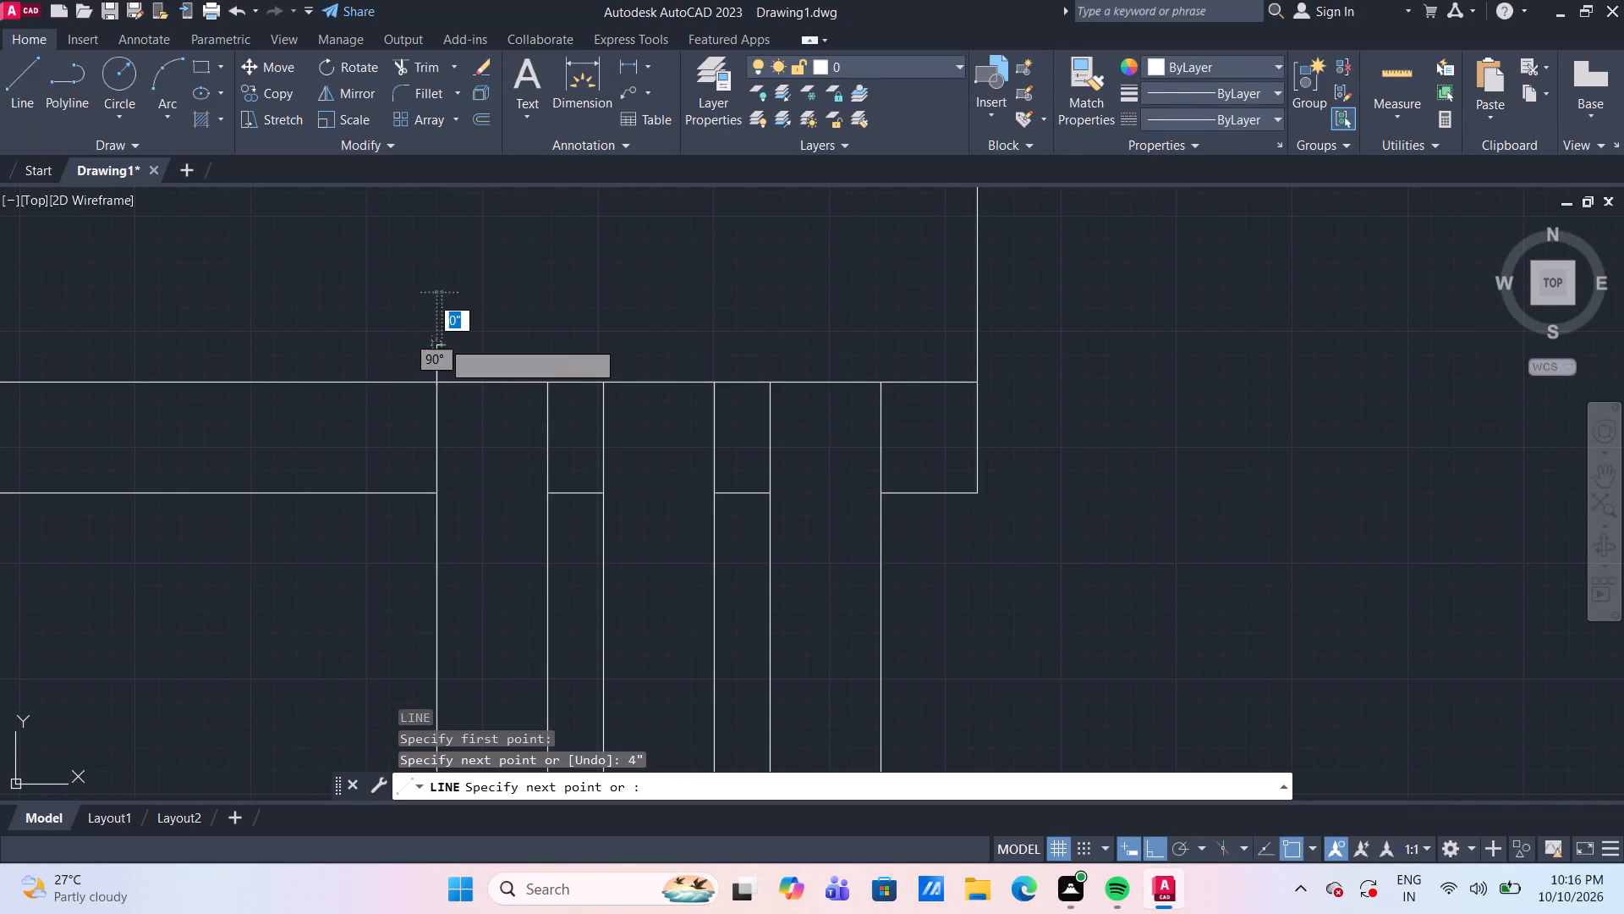
left_click(881, 343)
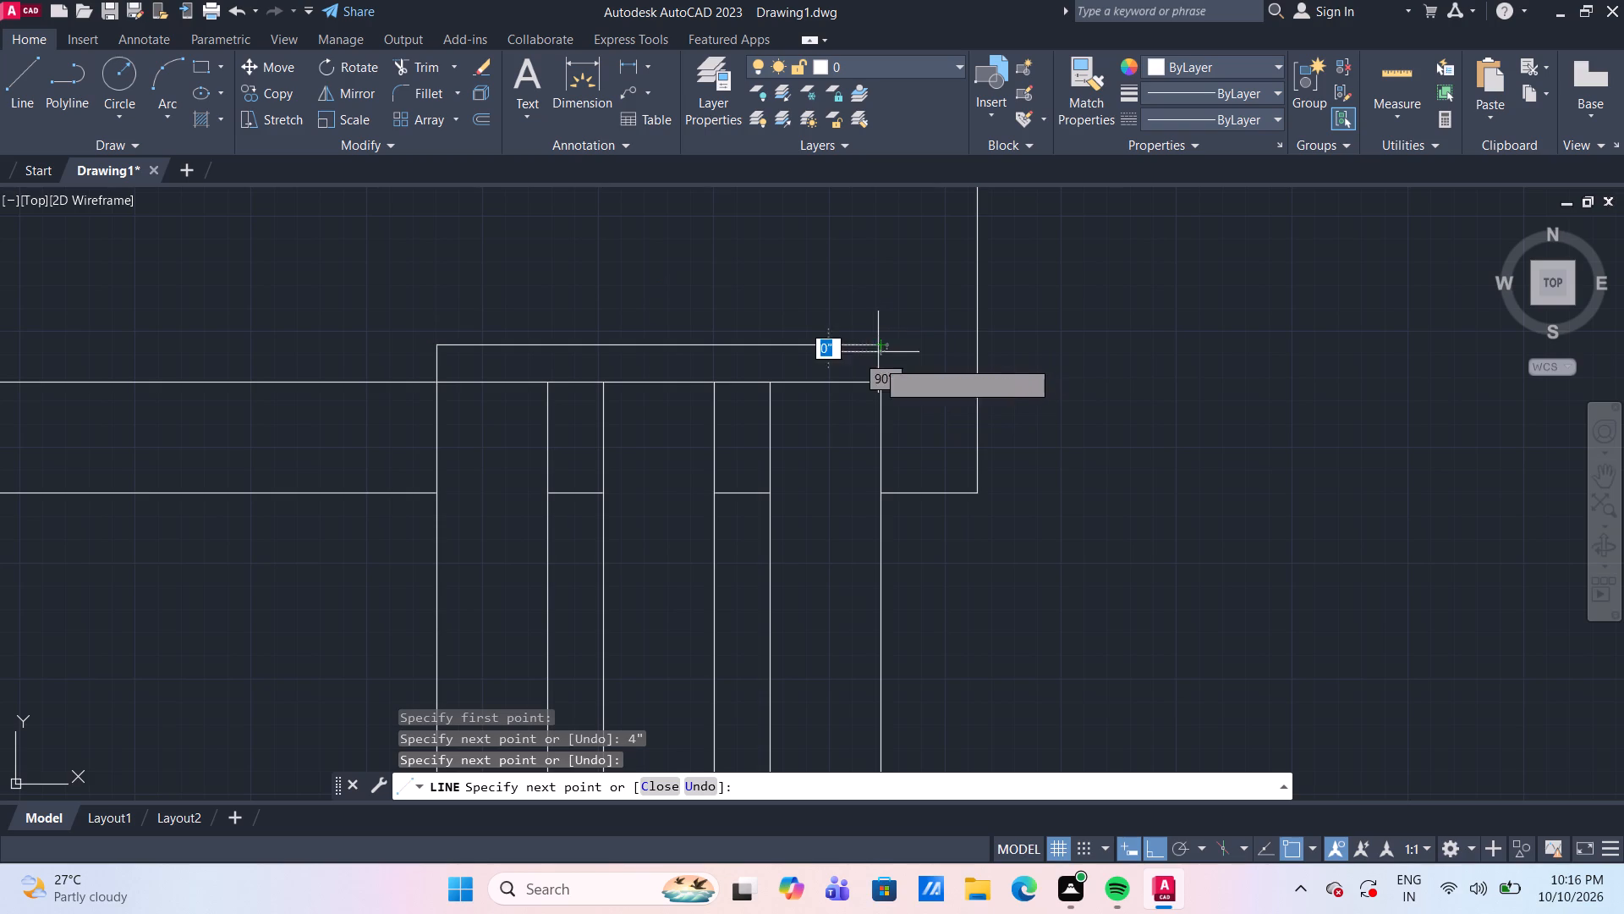
left_click(881, 388)
key("Escape")
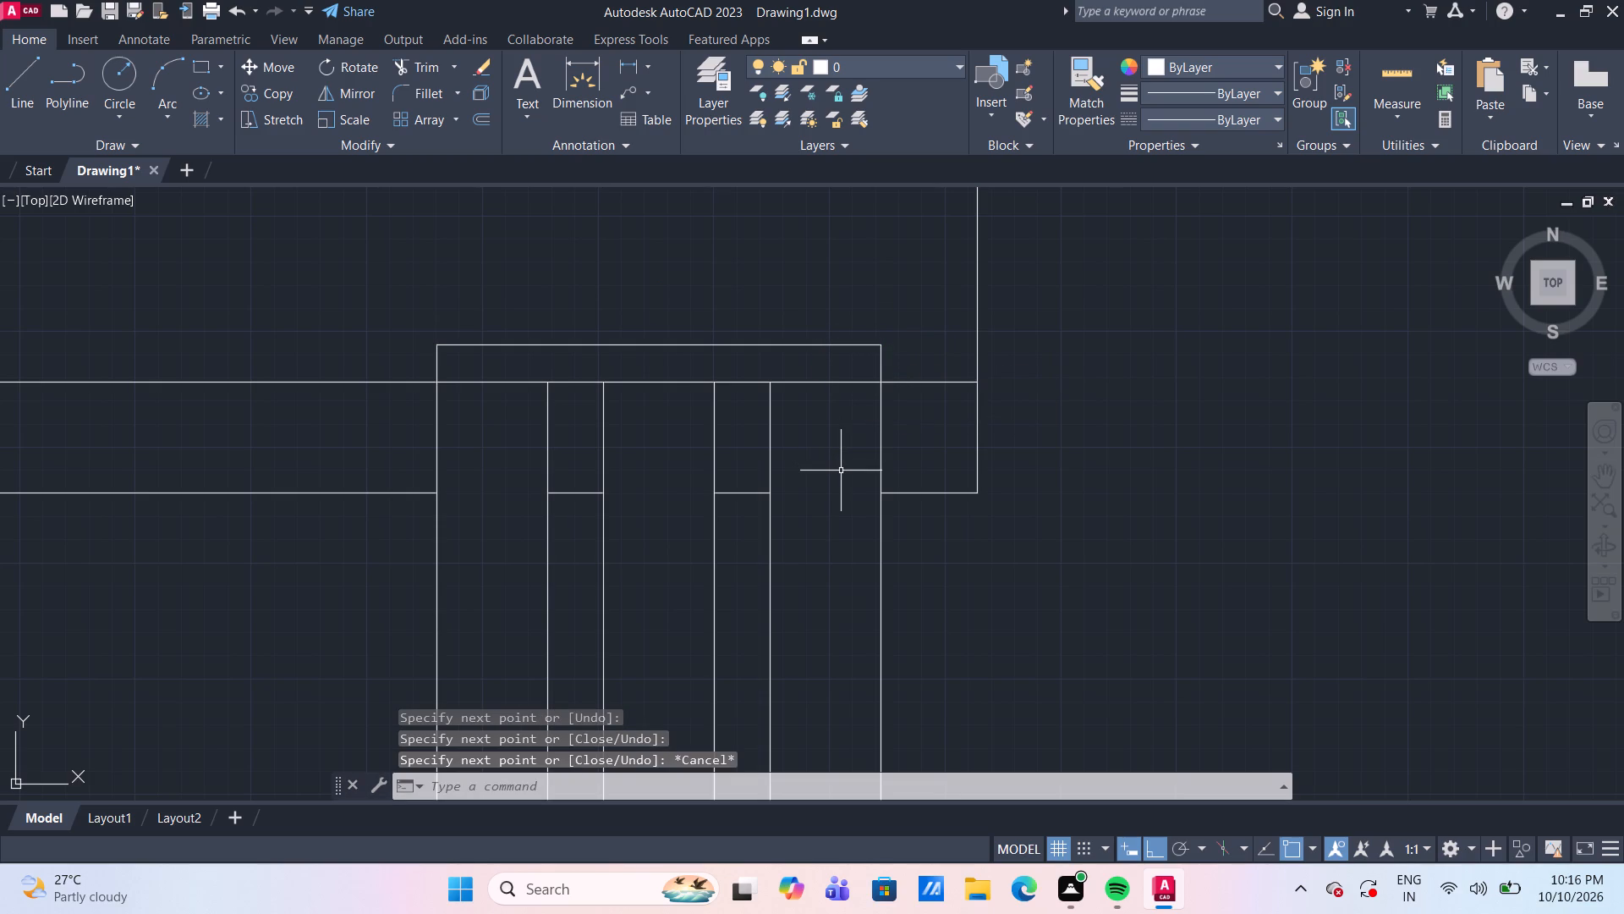
Extend the four inner vertical strip lines up to the new cap line.
type("tr")
key("space")
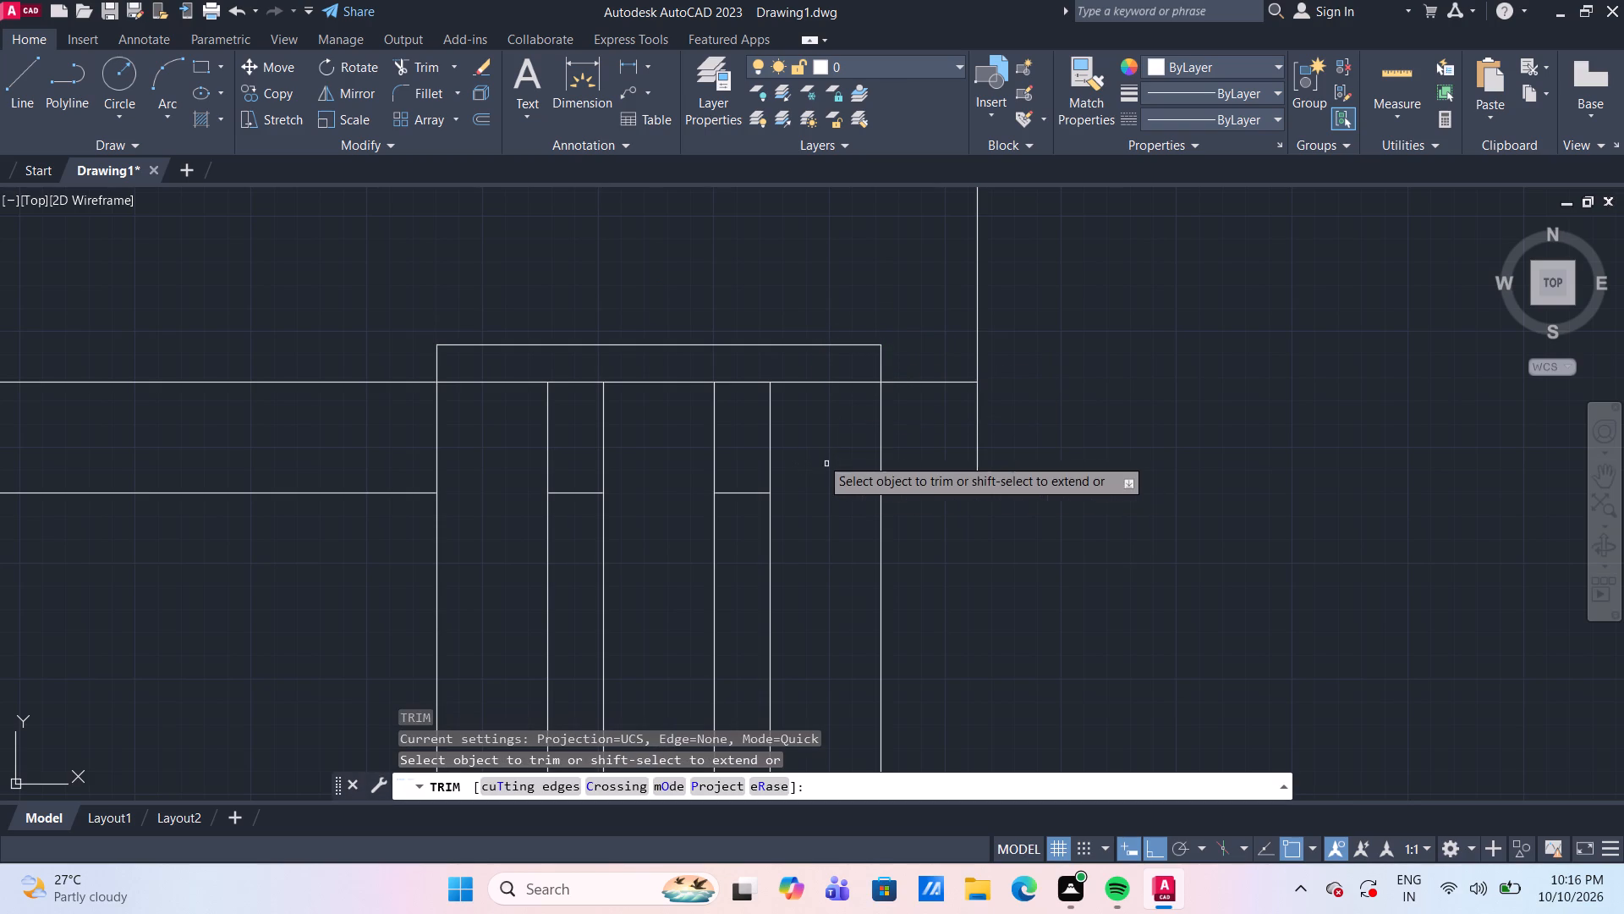
left_click(796, 420, "shift")
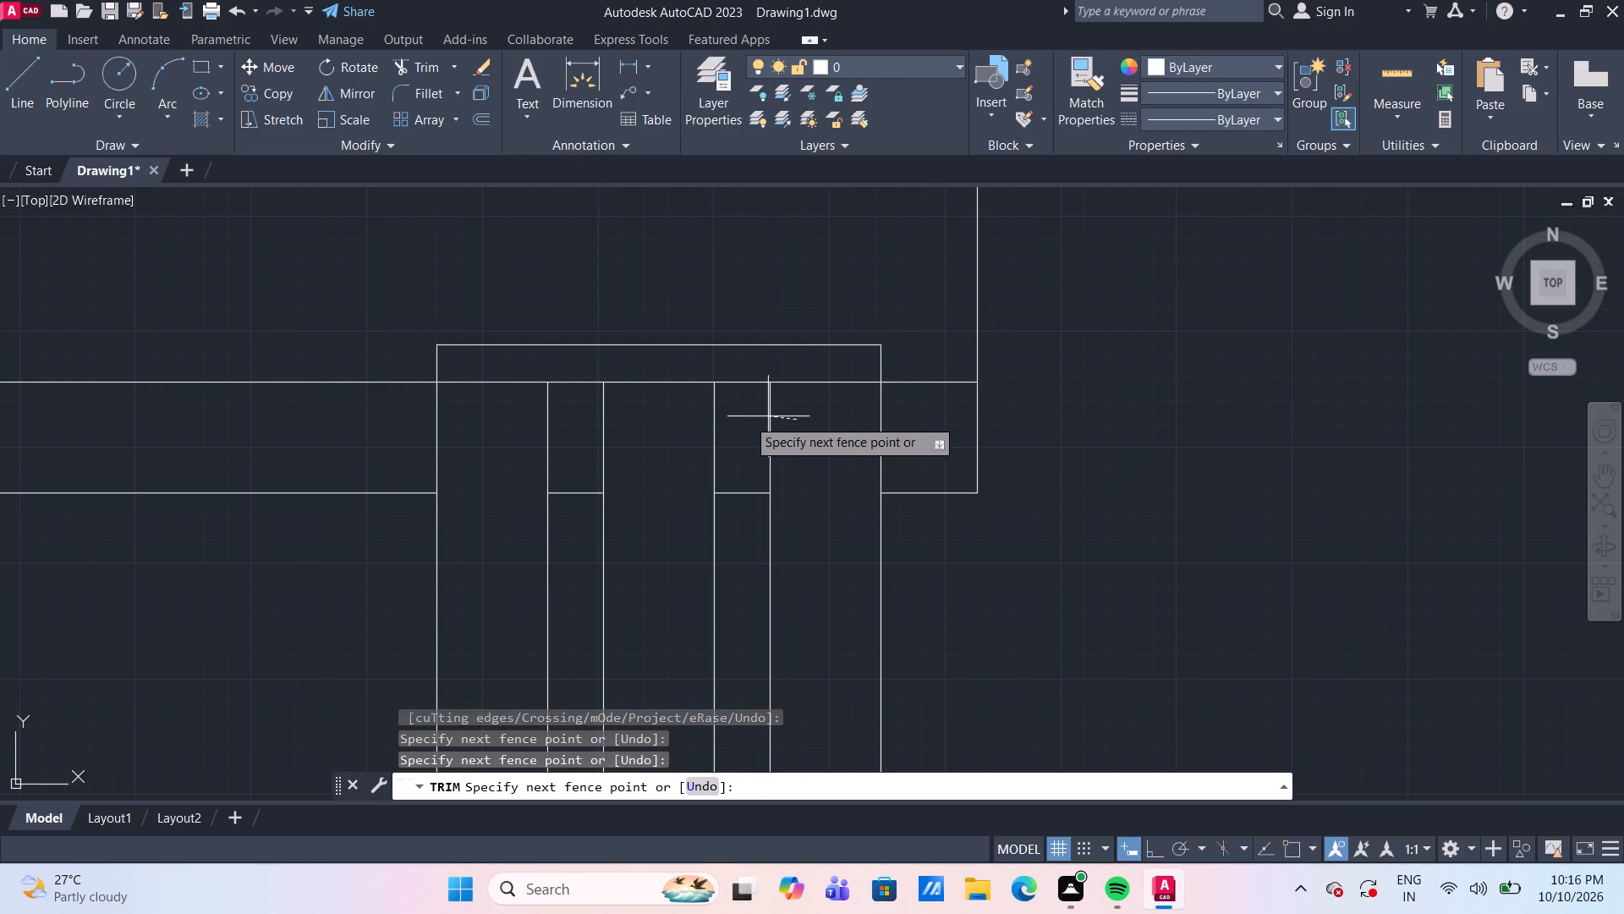
left_click(483, 427, "shift")
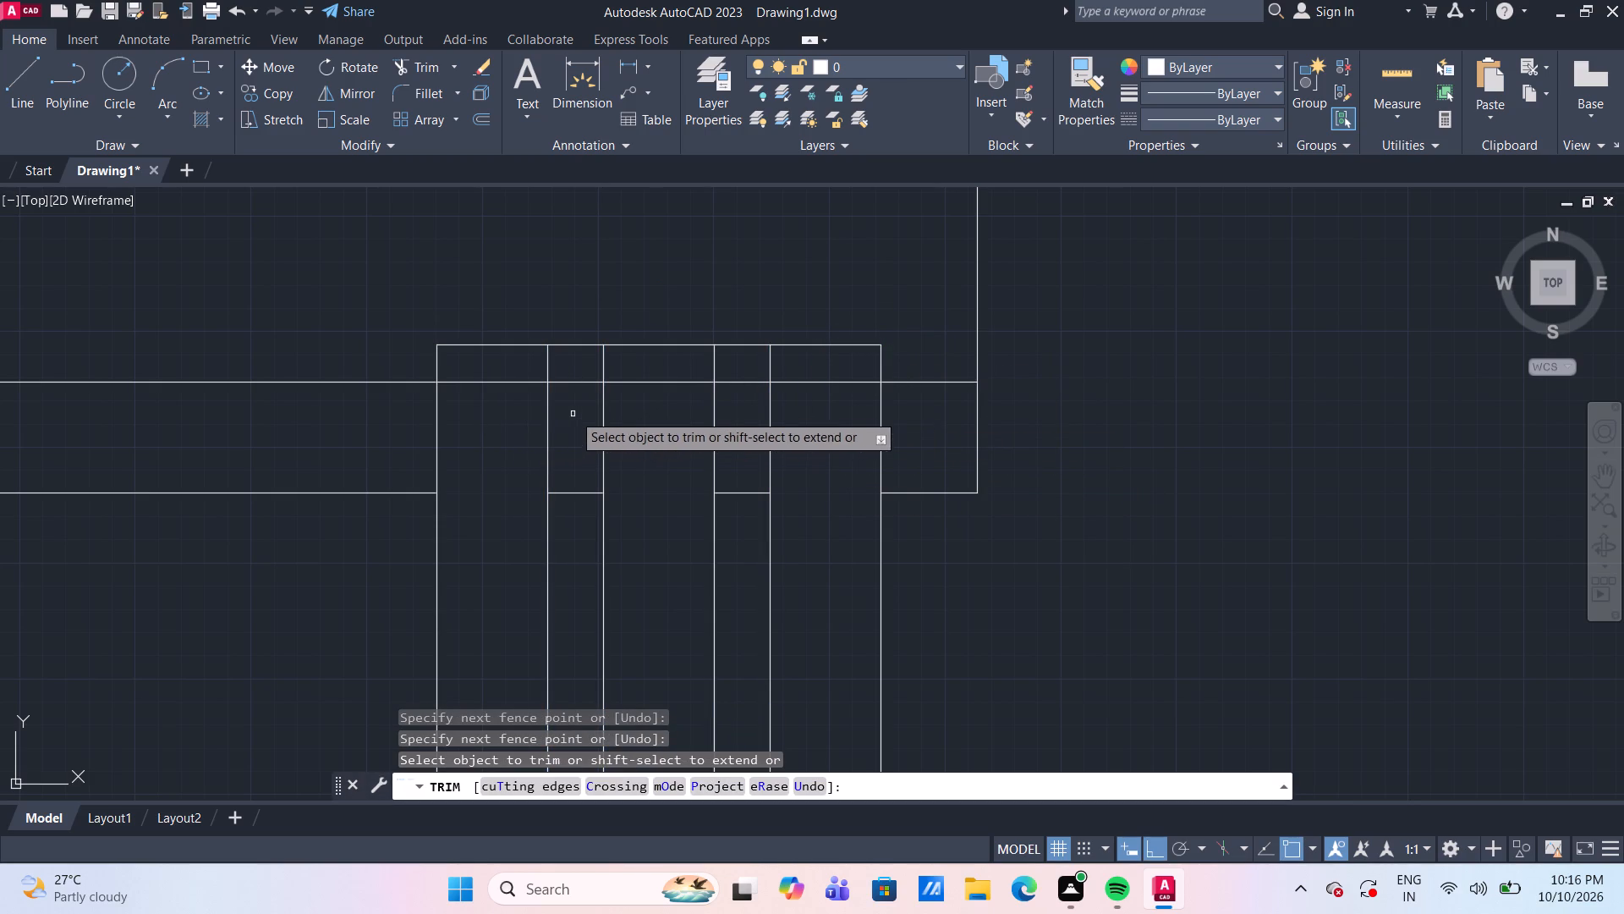
Trim the upper band's top edge inside the three strips and the cap line across the two gaps between them.
left_click(513, 374)
left_click(501, 407)
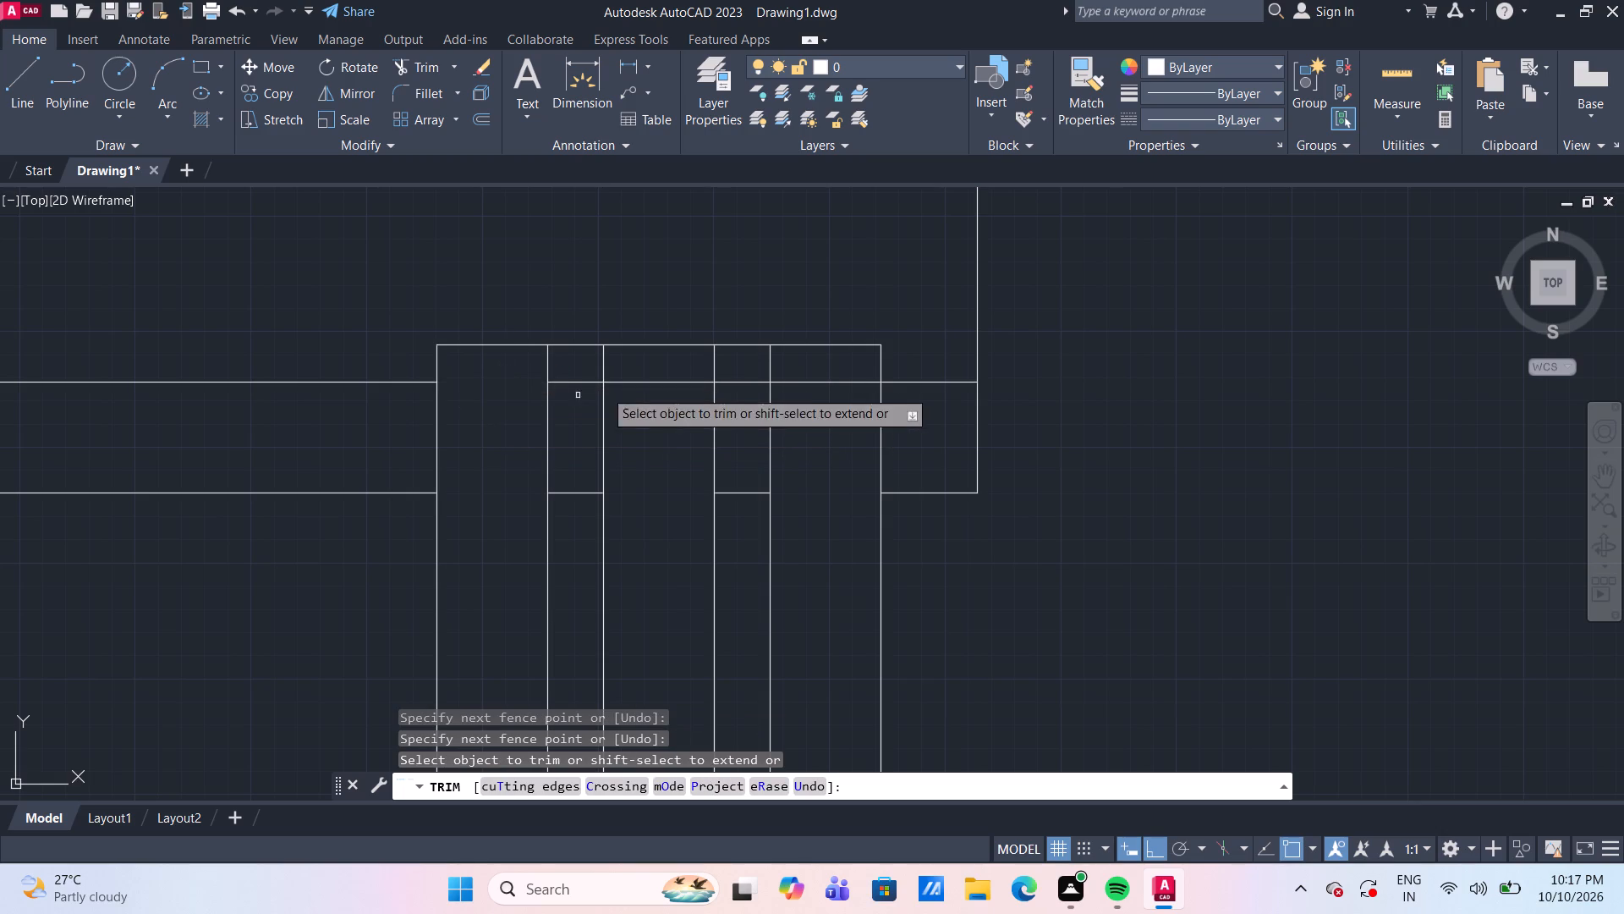
left_click(658, 377)
left_click(656, 416)
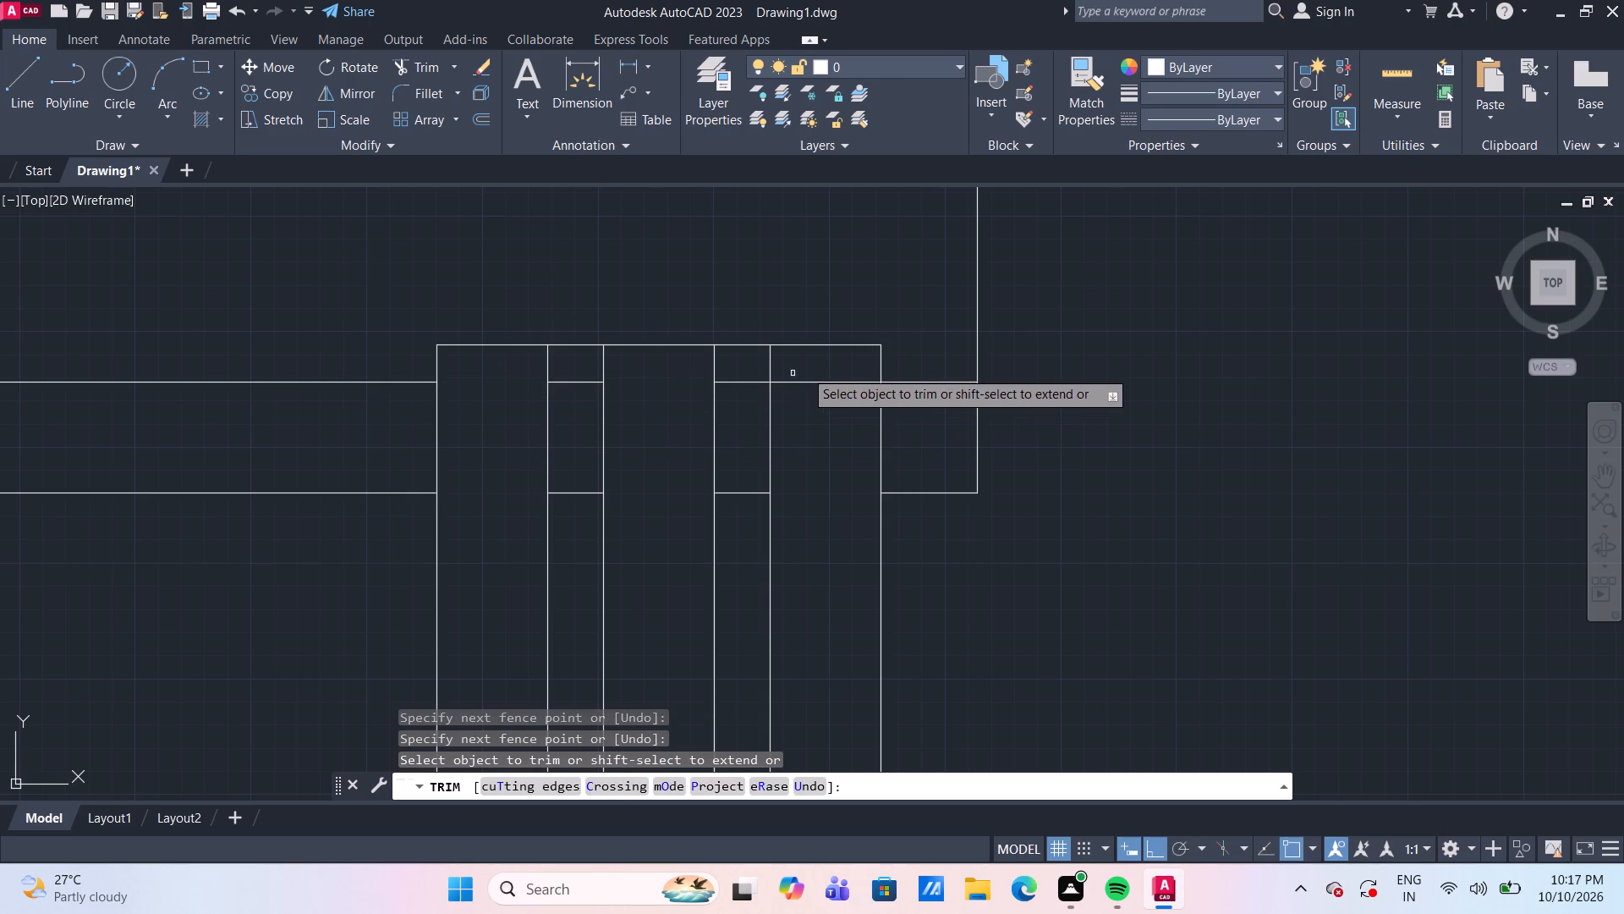
left_click_drag(811, 370, 816, 383)
left_click(824, 471)
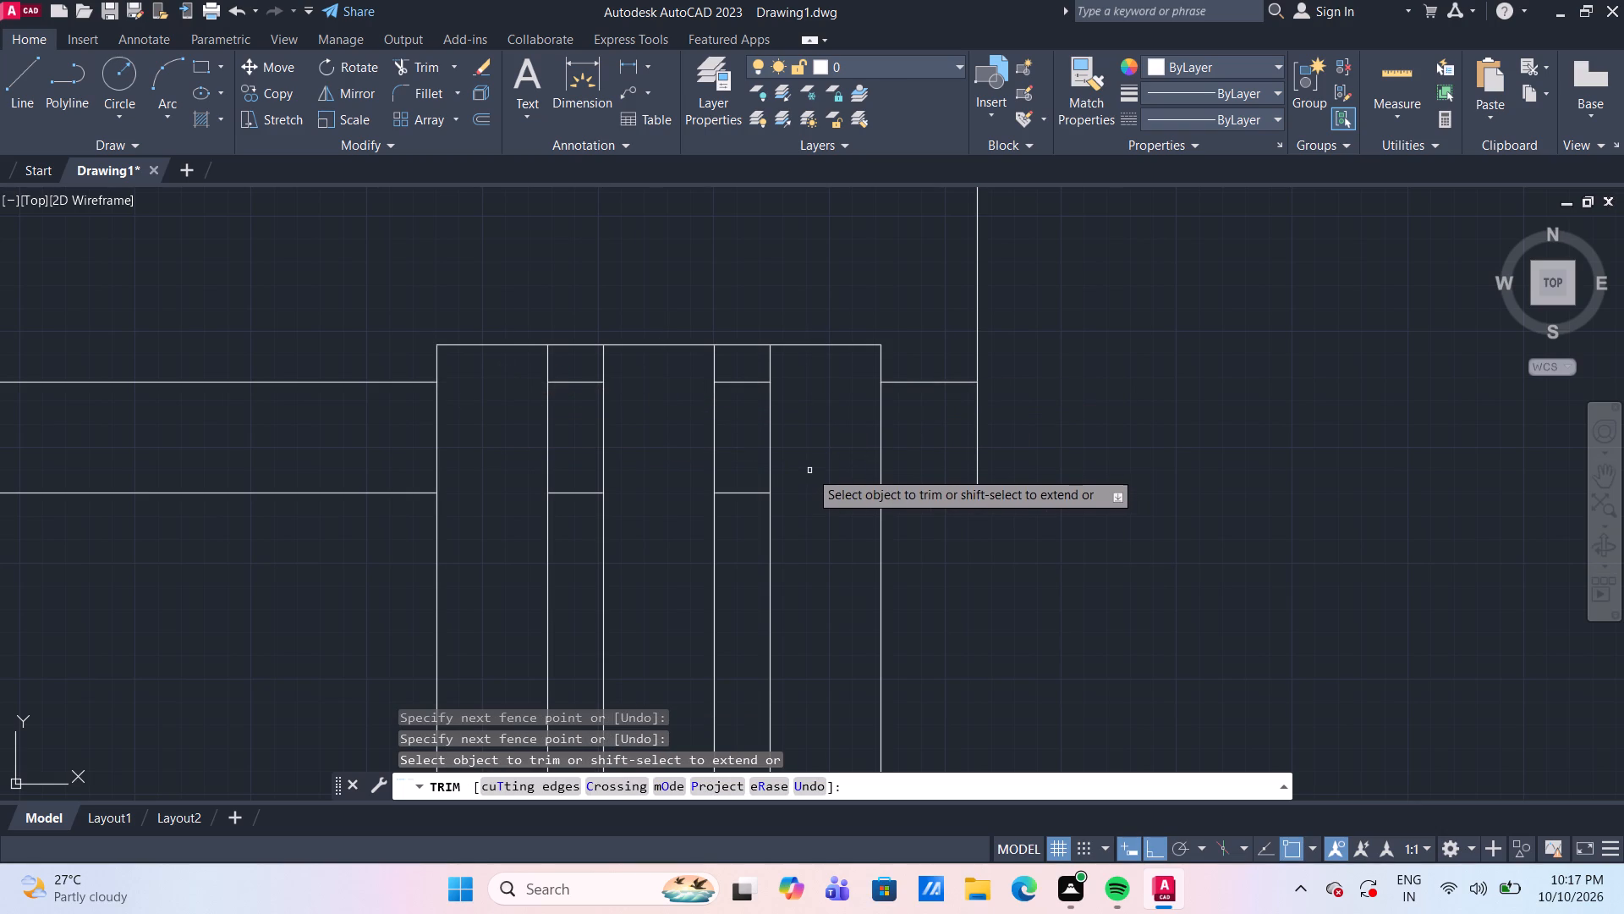
left_click(743, 345)
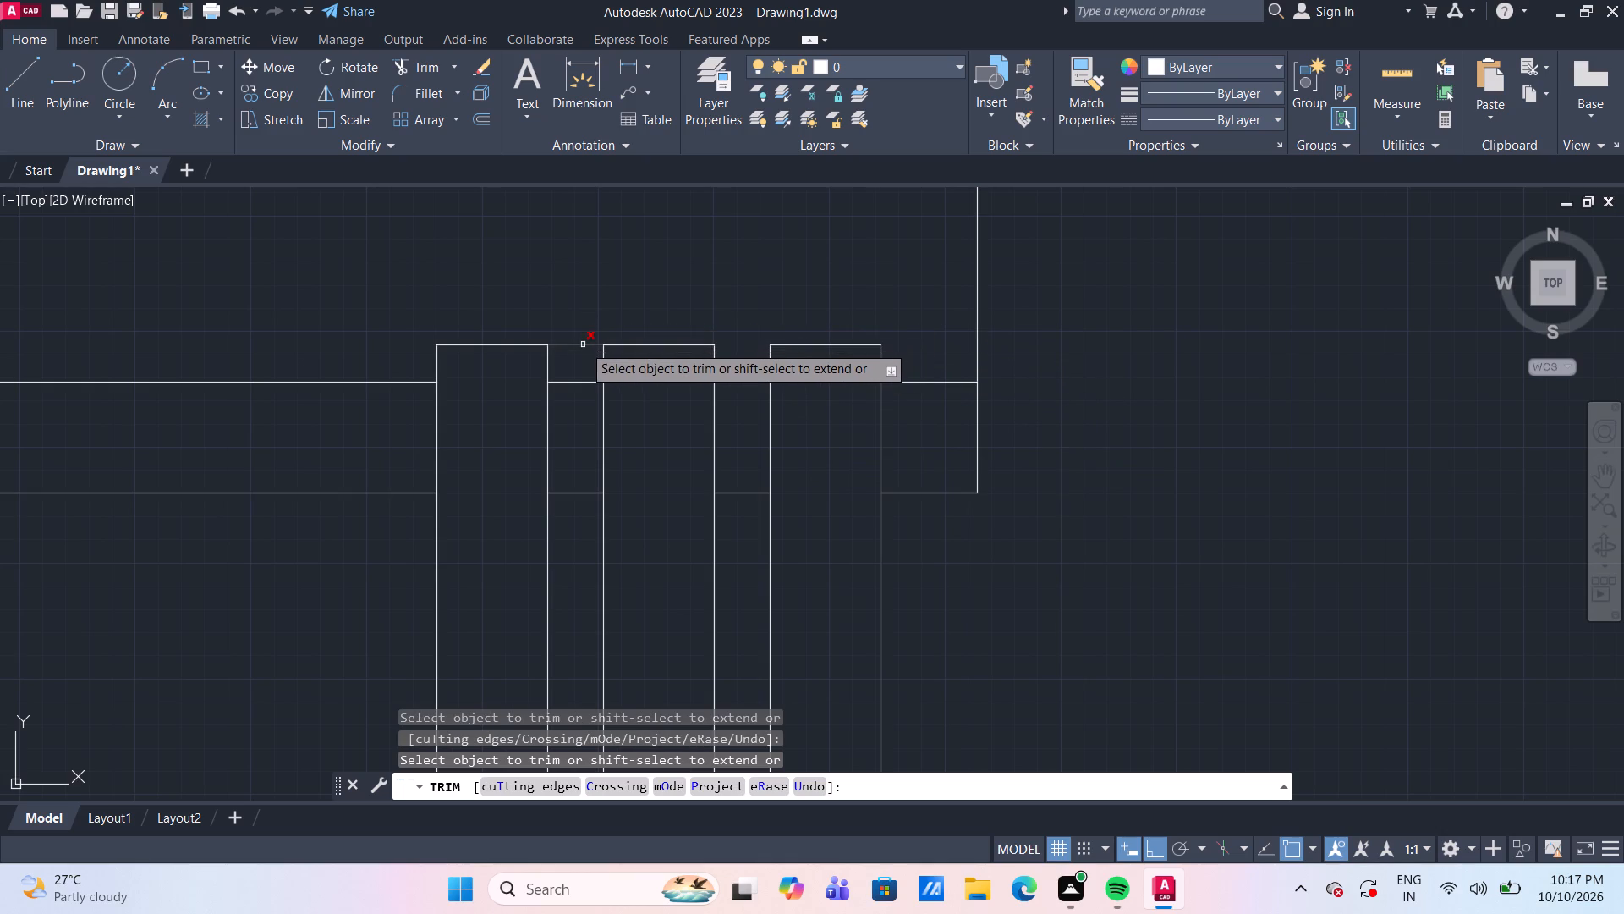
left_click(583, 344)
Draw a vertical line closing the right end of the lower band, from its bottom edge up to the horizontal line above.
scroll(919, 295, "down", 3)
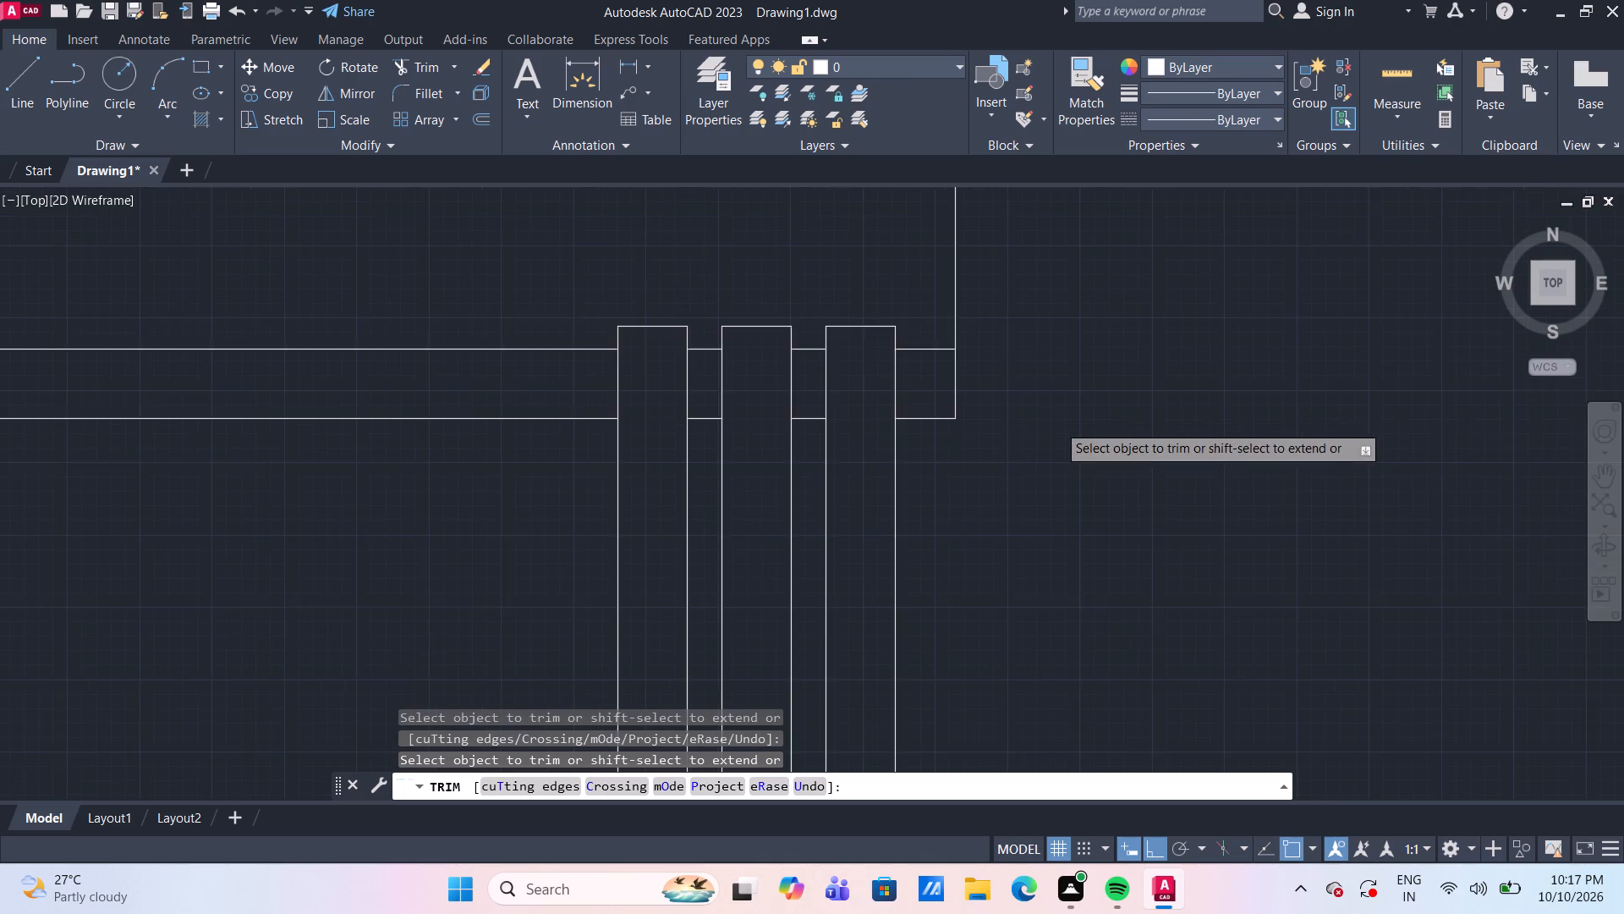
scroll(1086, 500, "down", 2)
middle_click_drag(1082, 622, 968, 387)
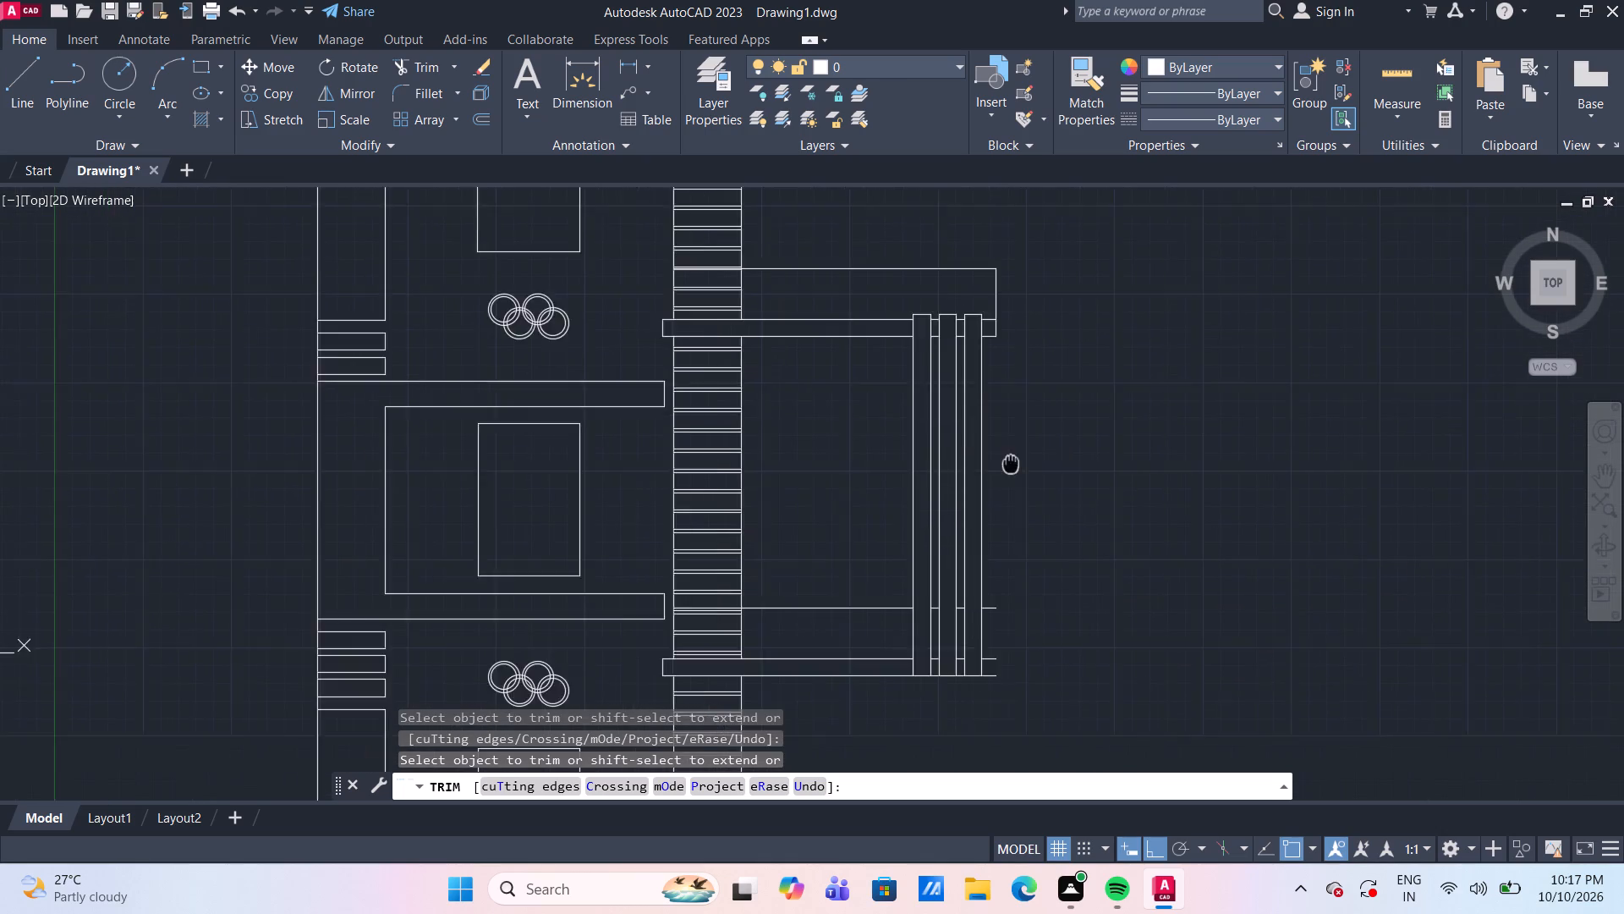
middle_click_drag(968, 387, 948, 355)
scroll(971, 493, "up", 2)
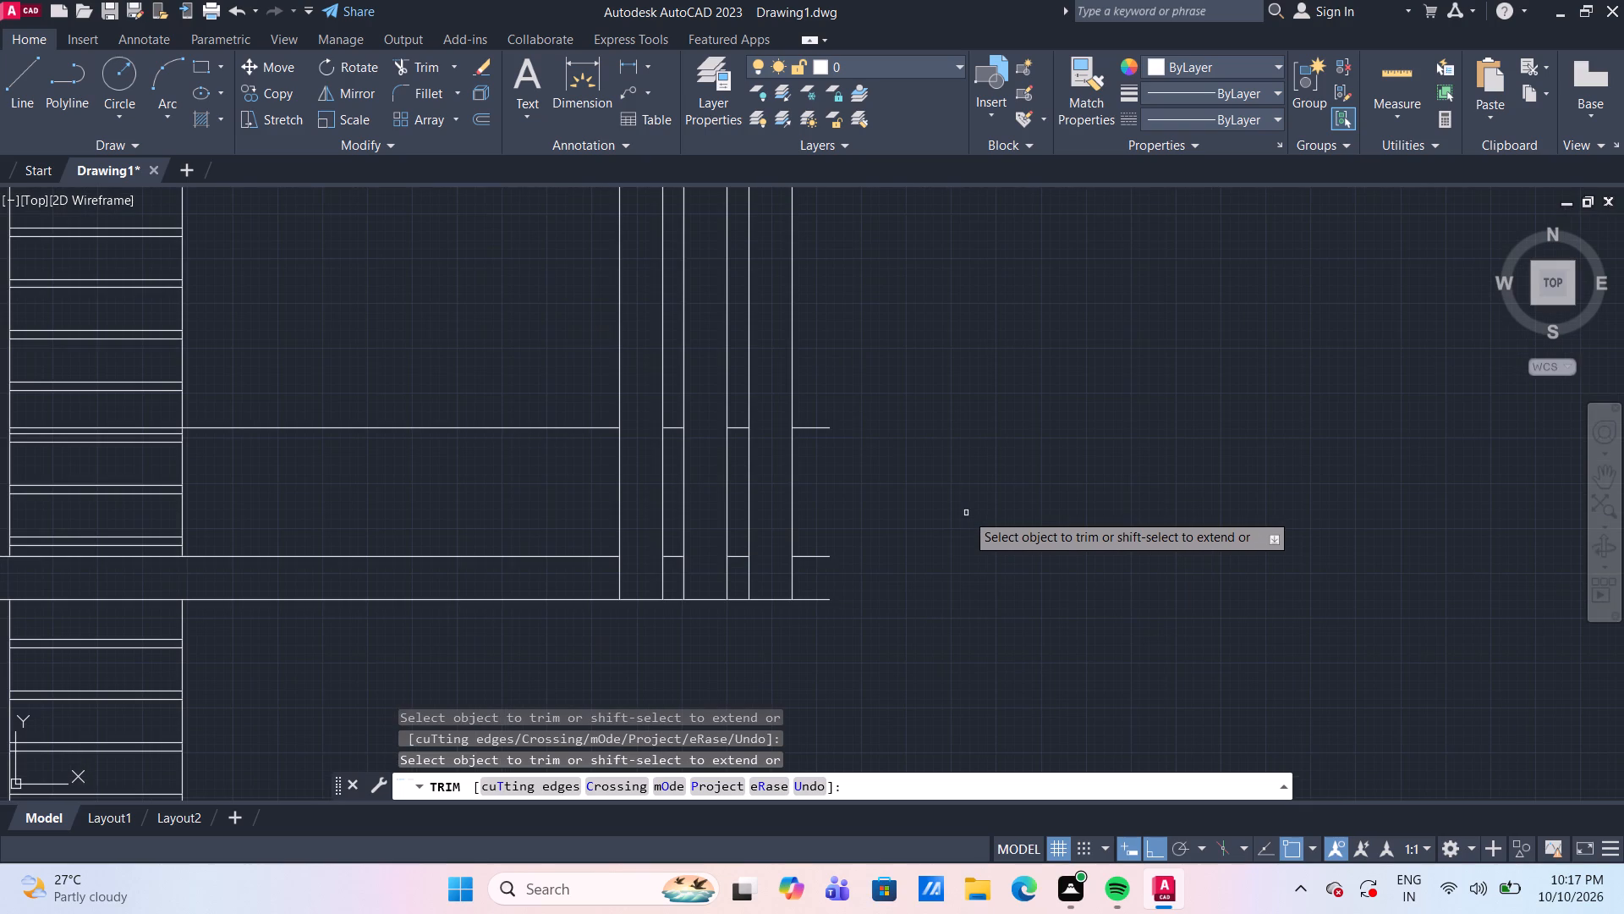
scroll(968, 558, "up", 1)
middle_click(963, 559)
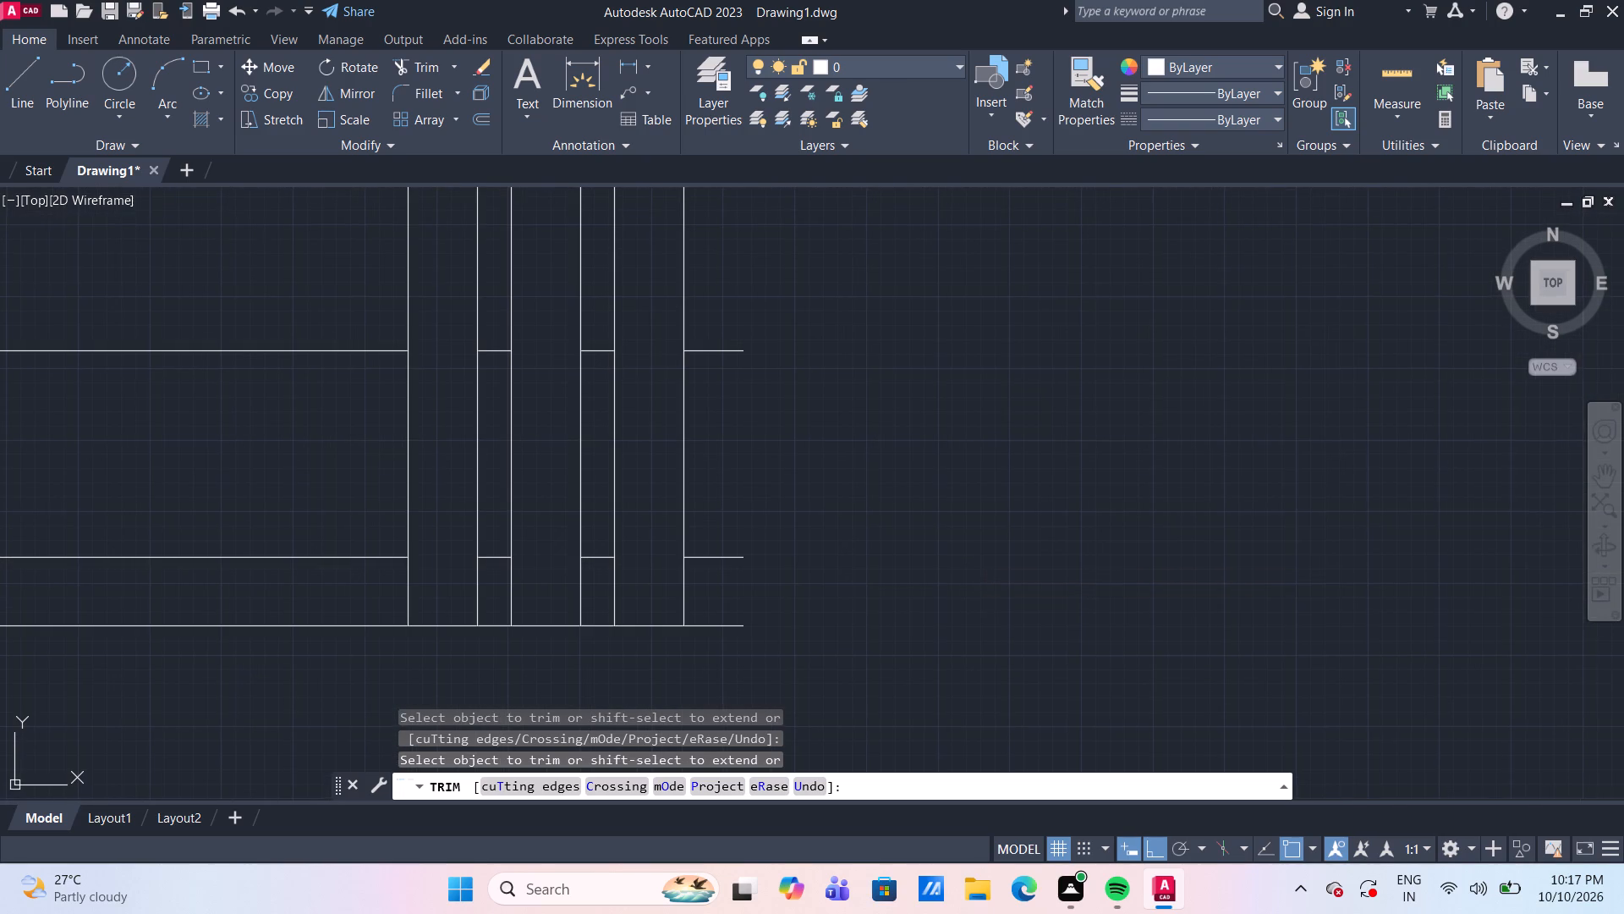
key("Escape")
type("l")
key("space")
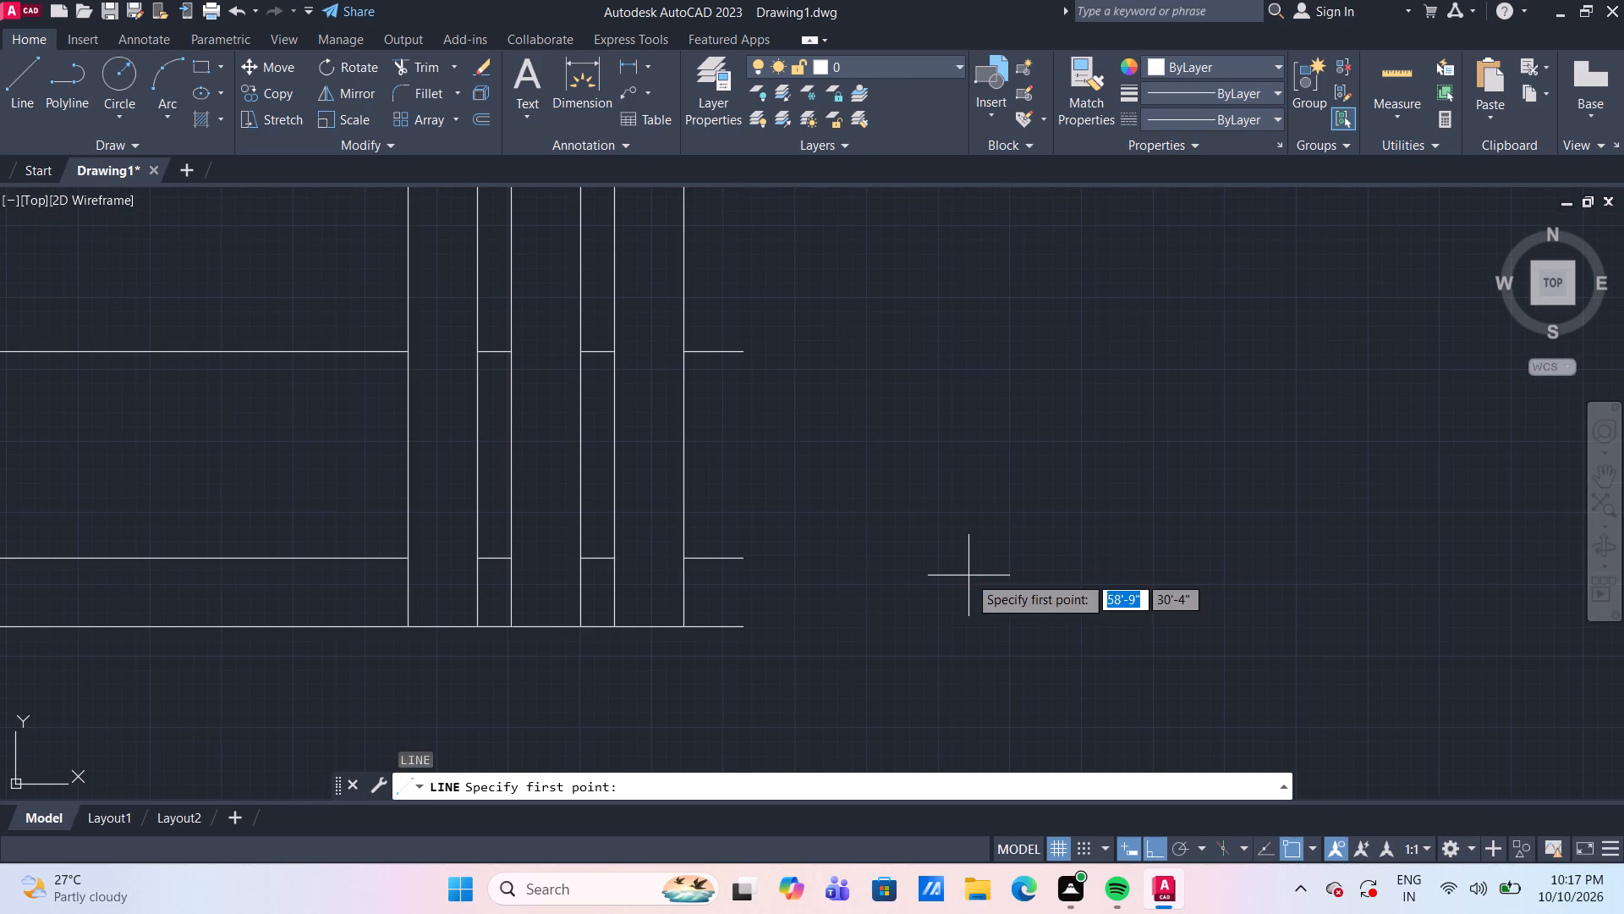
left_click(744, 629)
left_click(746, 362)
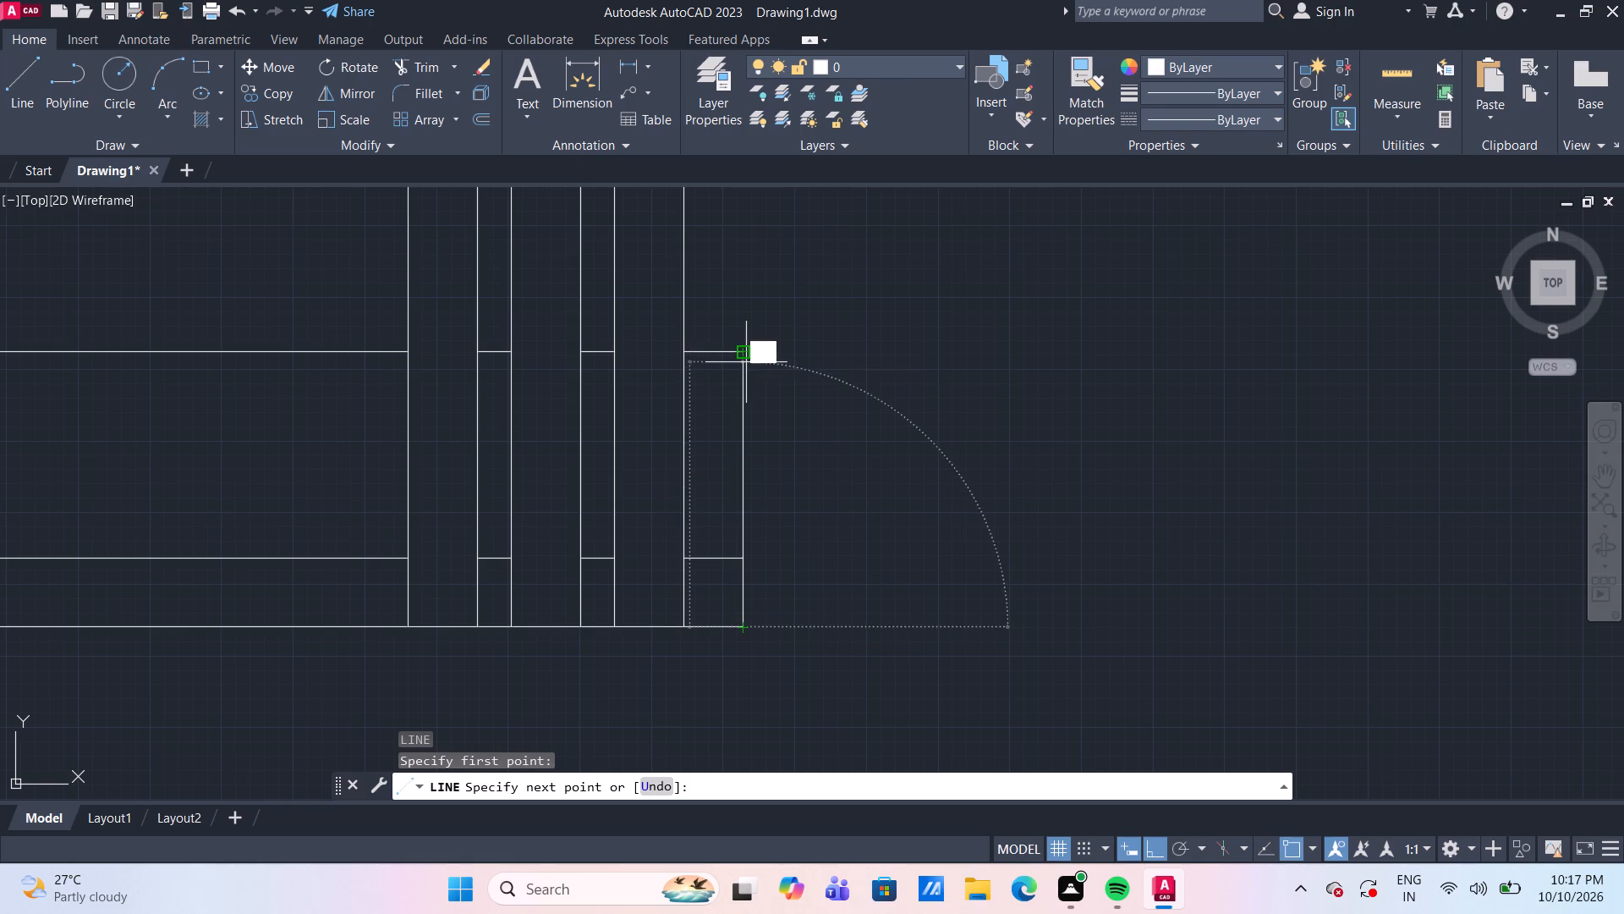
key("Escape")
Draw a vertical line about 19' long from the lower band's bottom edge, just inside its right end, down to the plan's bottom line.
scroll(860, 332, "up", 1)
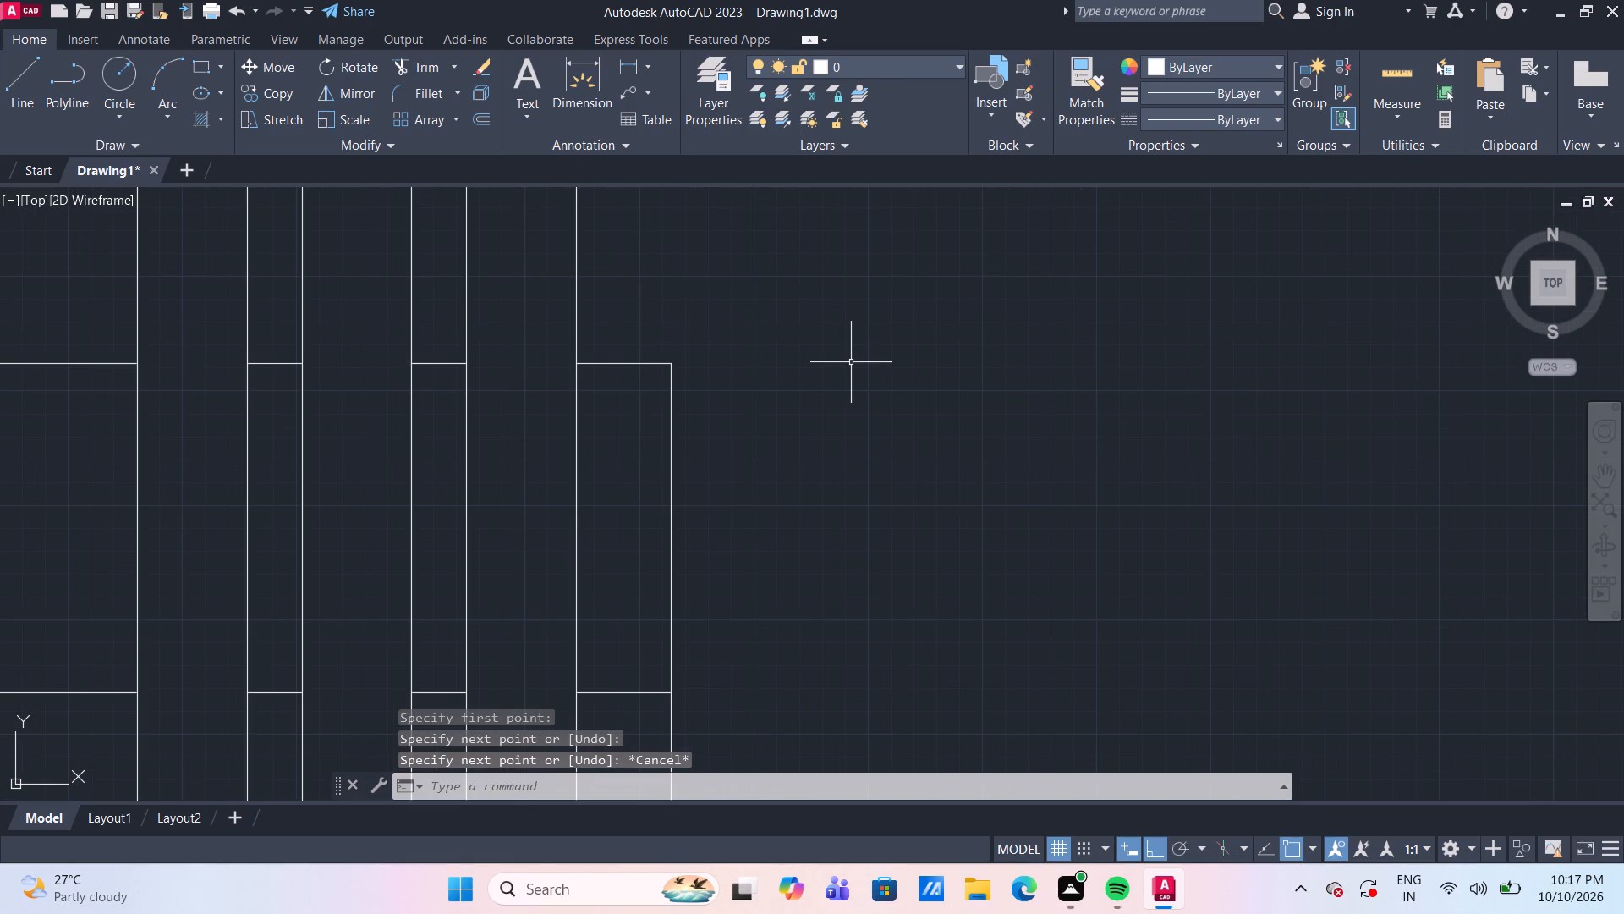
scroll(851, 362, "down", 6)
middle_click_drag(902, 339, 903, 348)
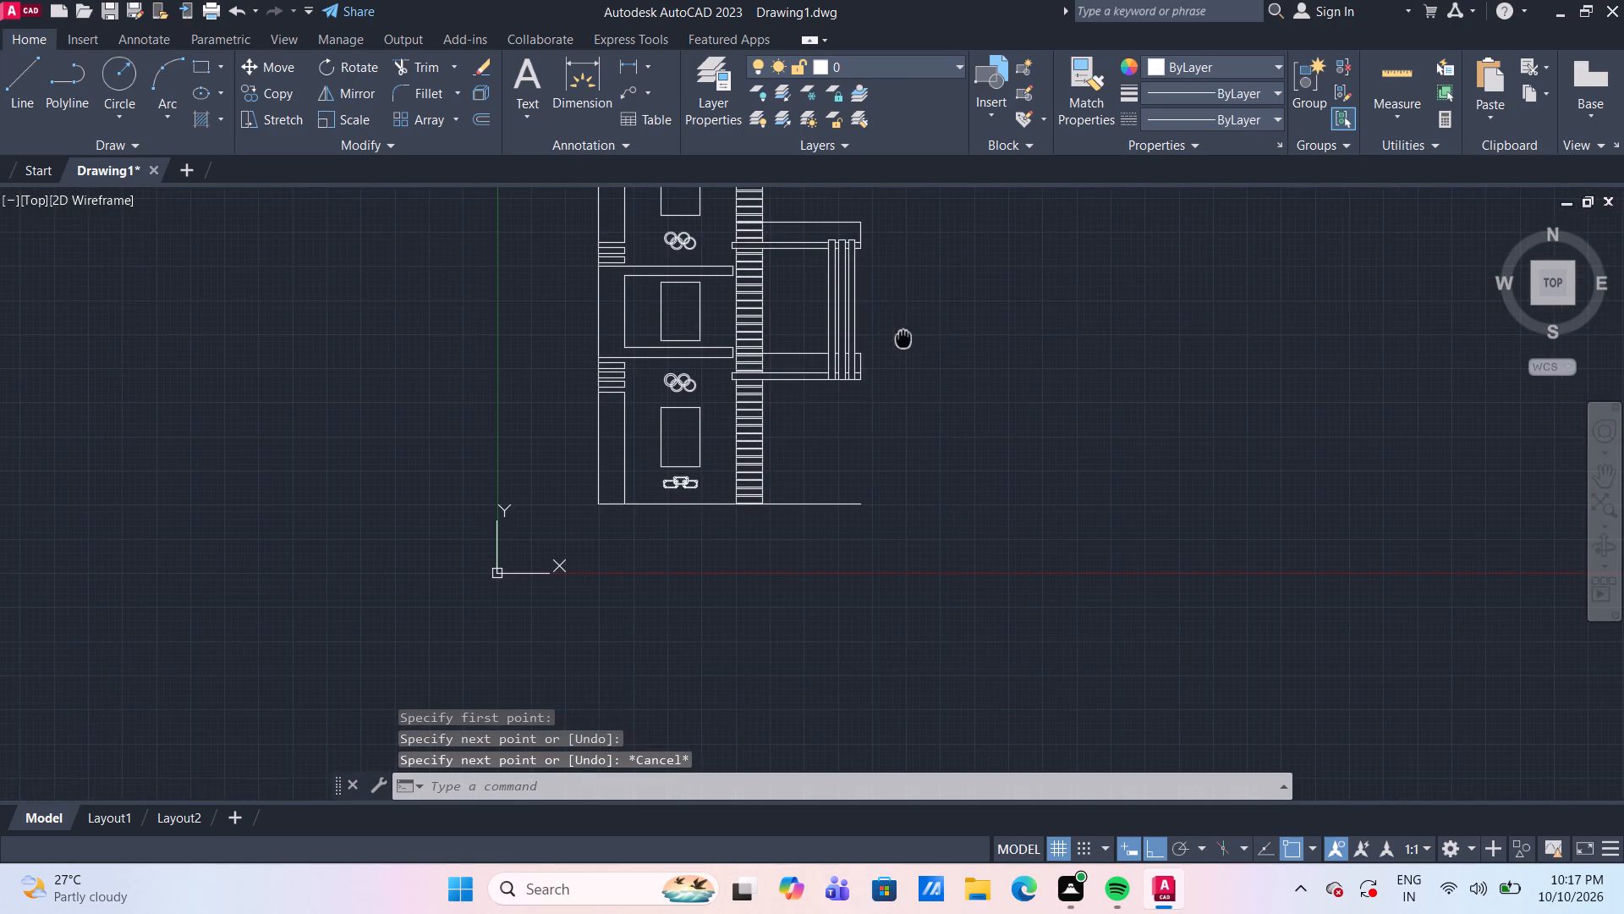
middle_click_drag(903, 348, 877, 416)
scroll(873, 418, "up", 2)
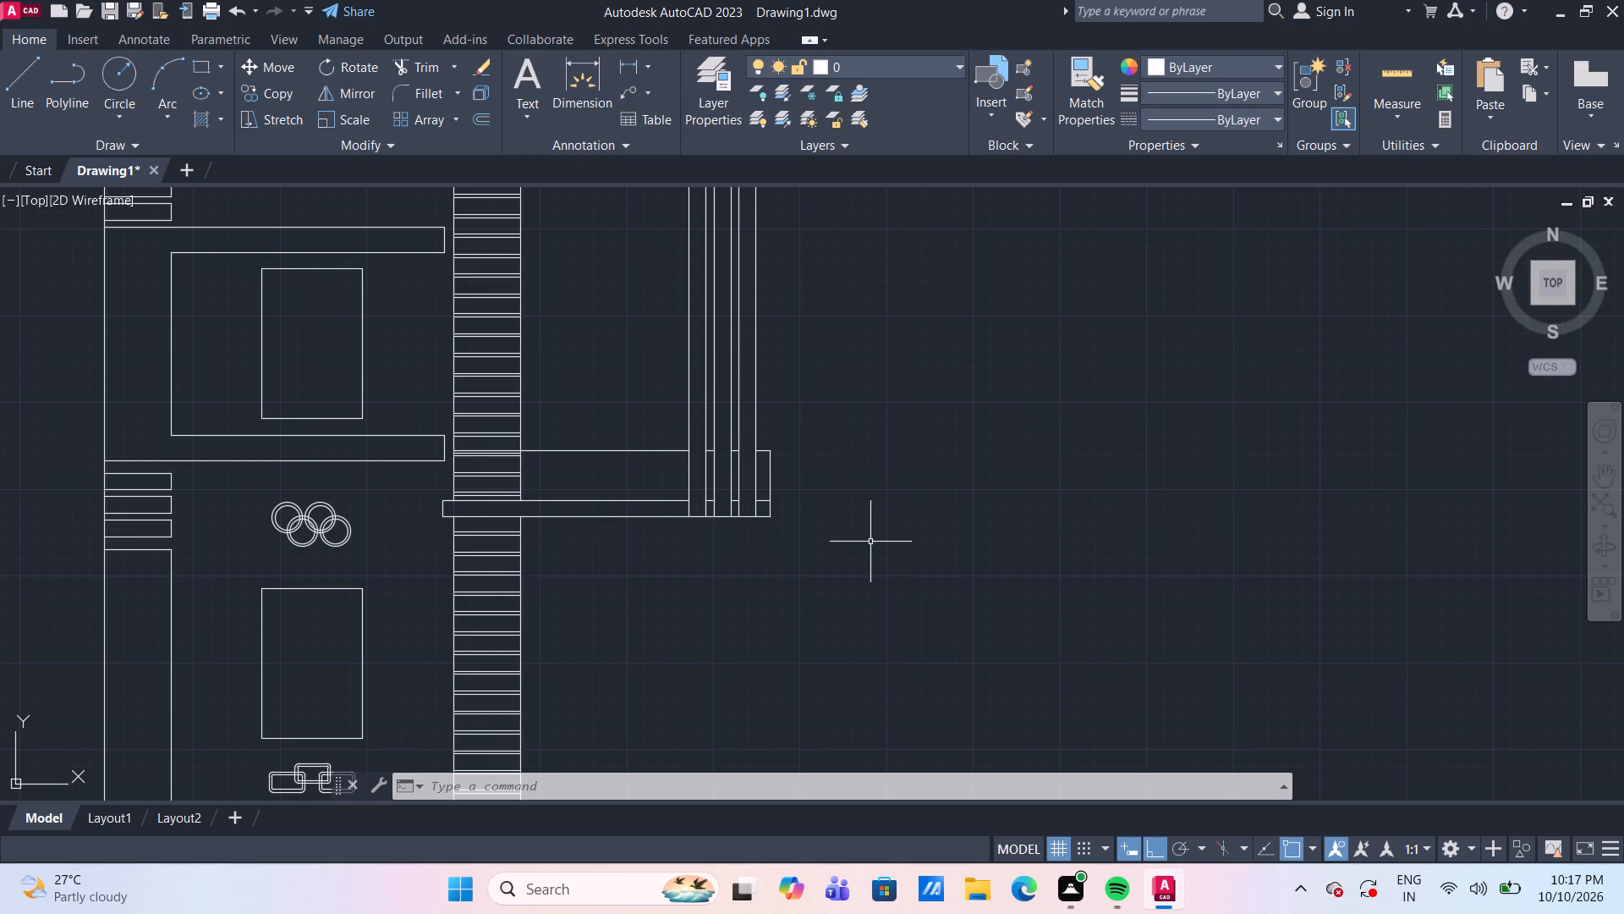
scroll(845, 585, "down", 1)
middle_click_drag(830, 626, 823, 489)
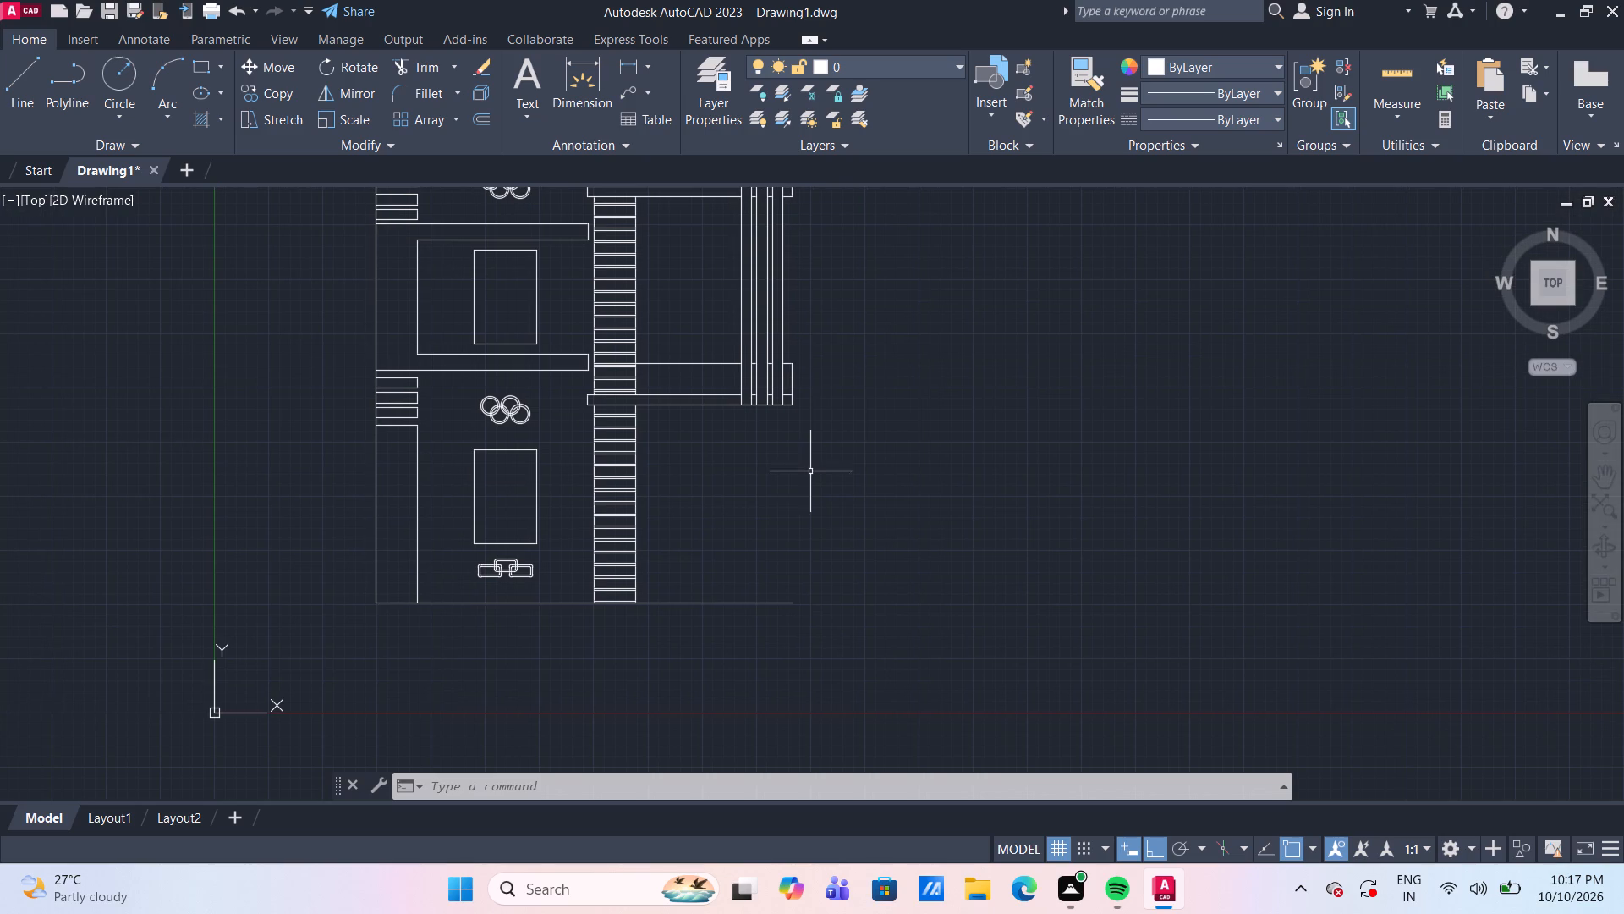
type("l")
key("space")
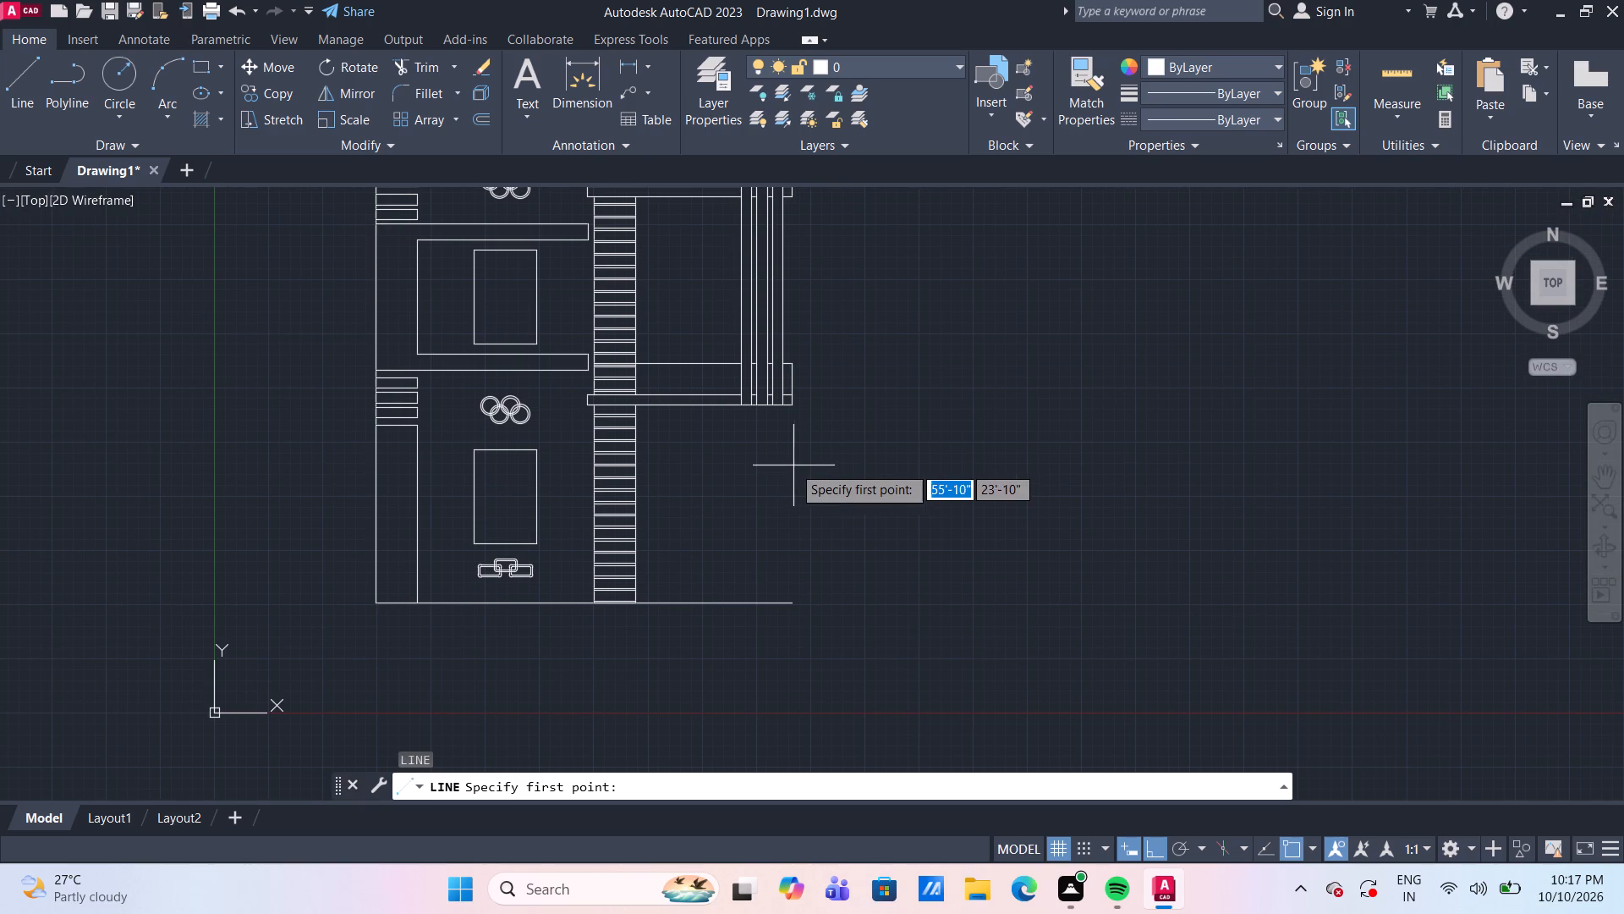
scroll(782, 454, "up", 3)
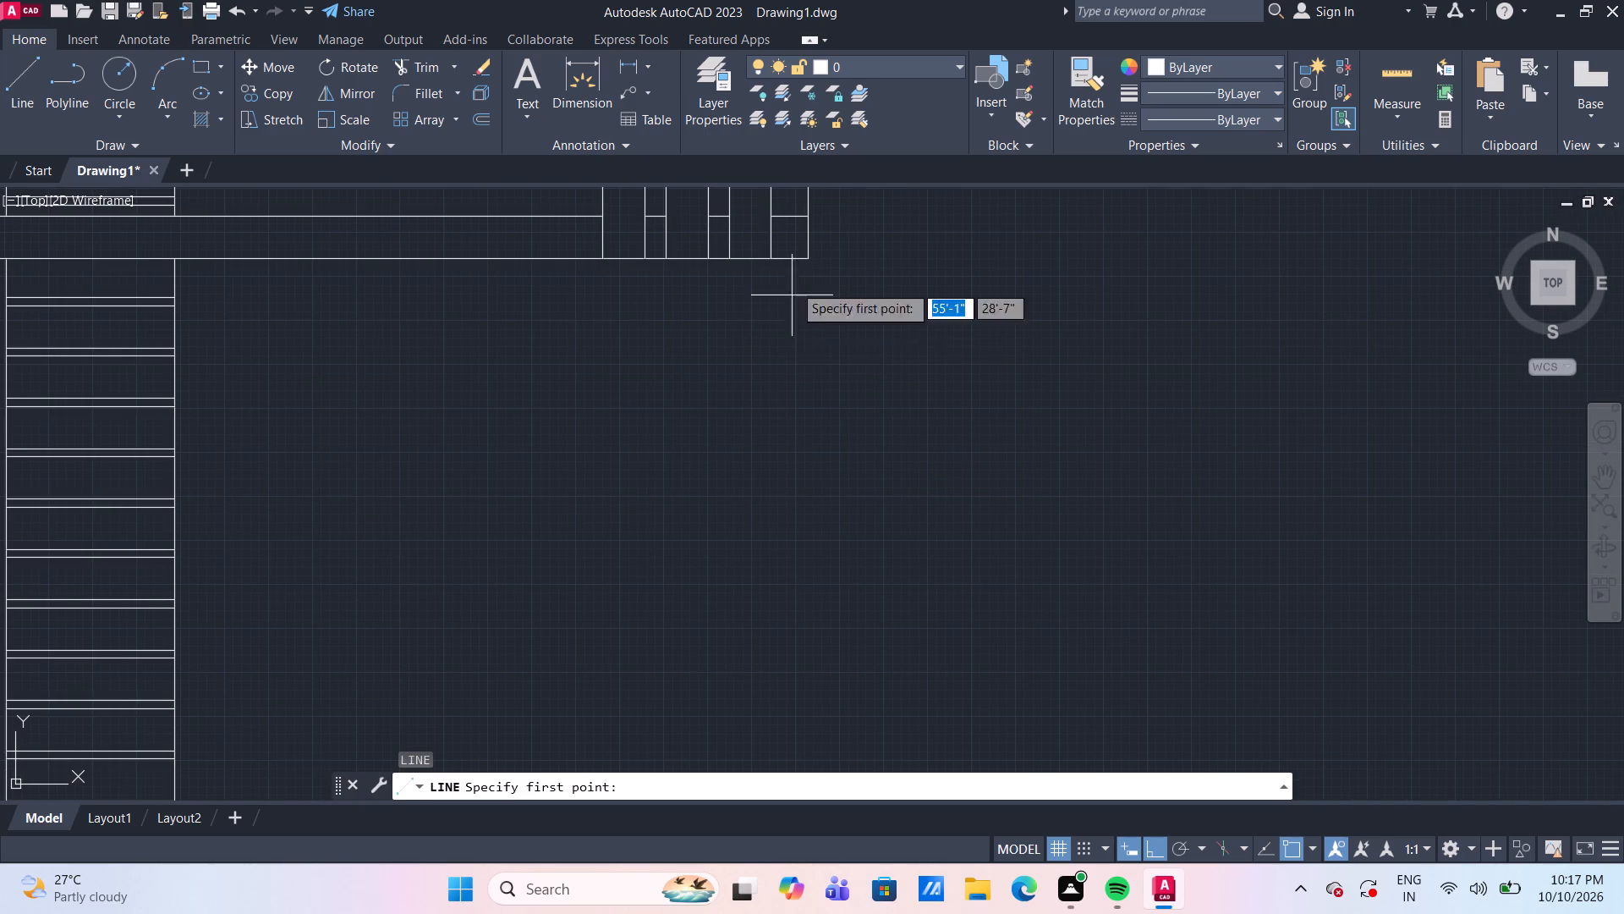
left_click(787, 260)
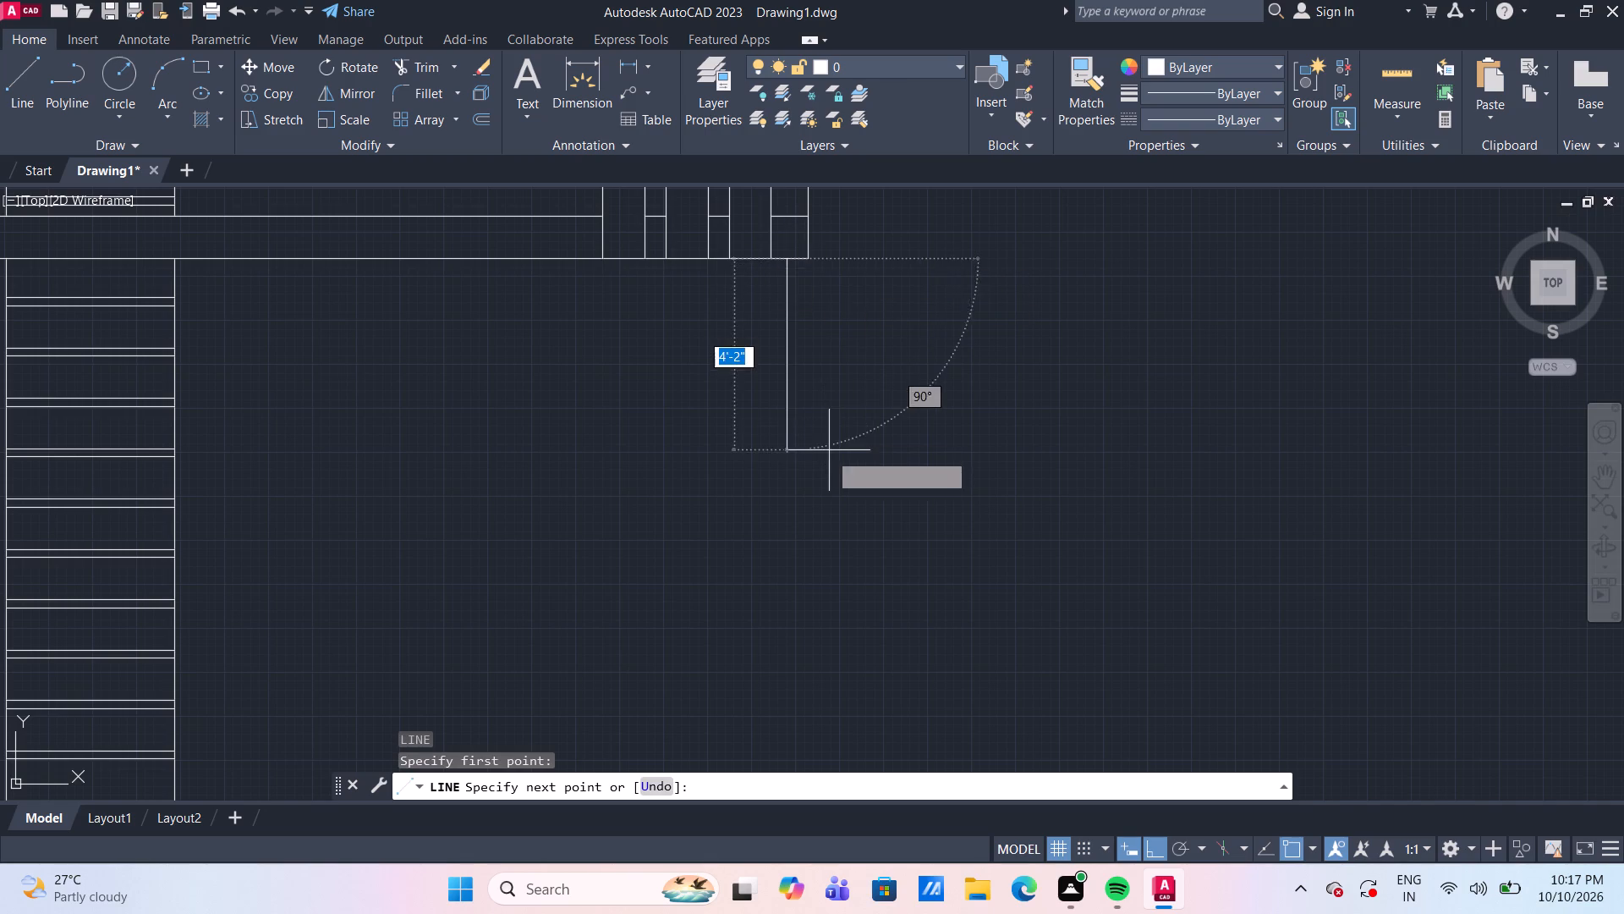
scroll(829, 457, "down", 4)
scroll(812, 590, "up", 3)
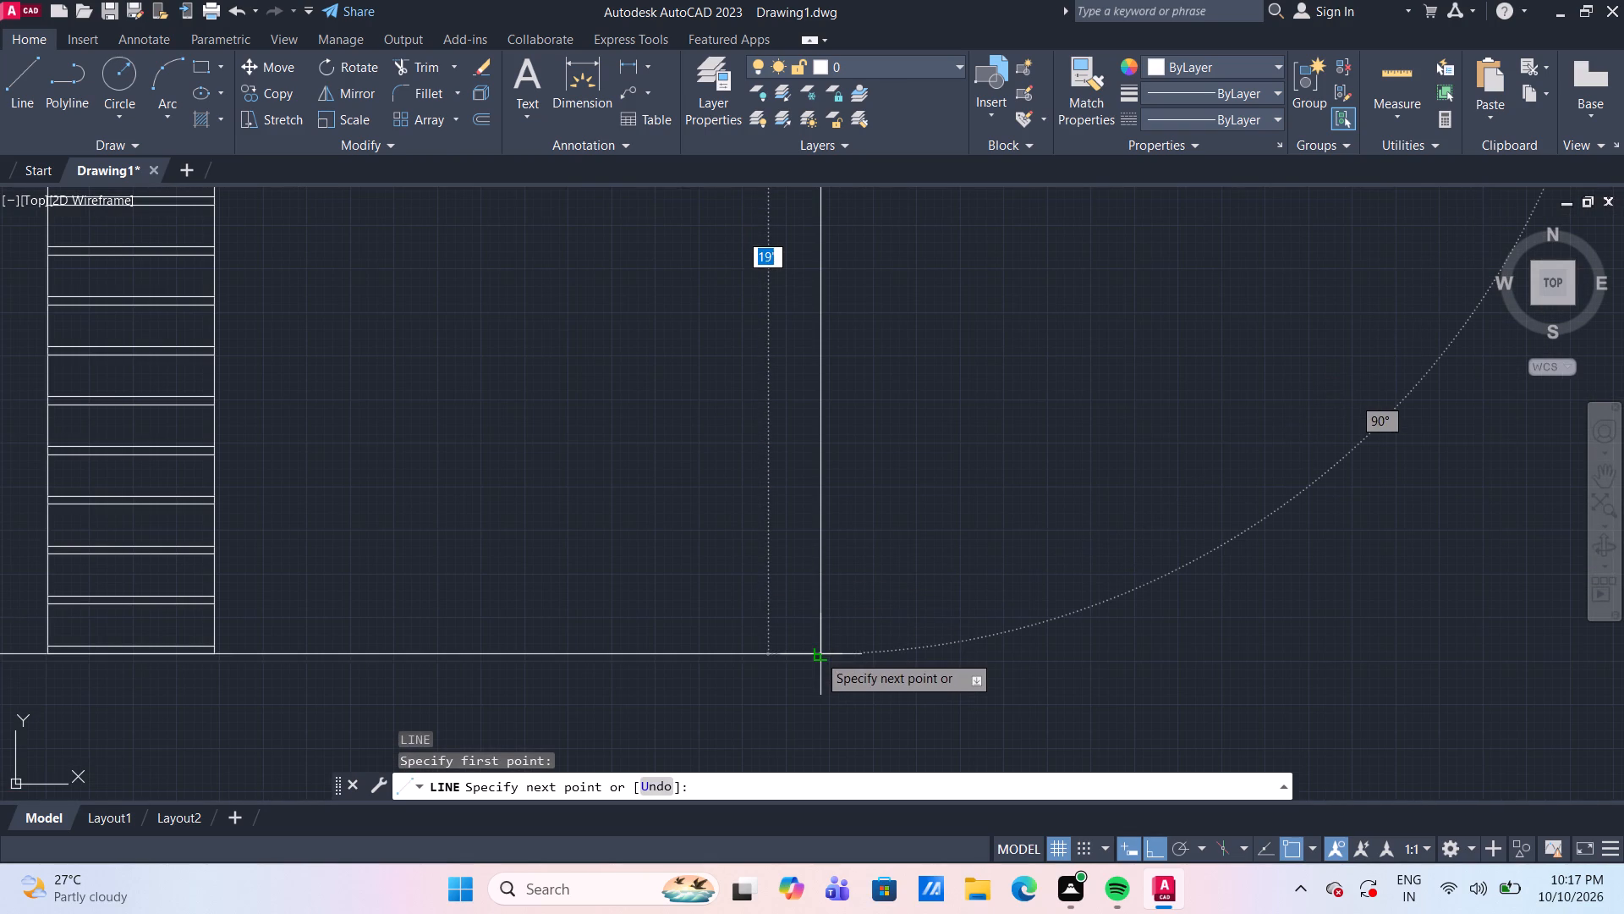
left_click(818, 657)
key("Escape")
Trim the overhang of the plan's bottom line beyond the new vertical line at its right end.
type("tr")
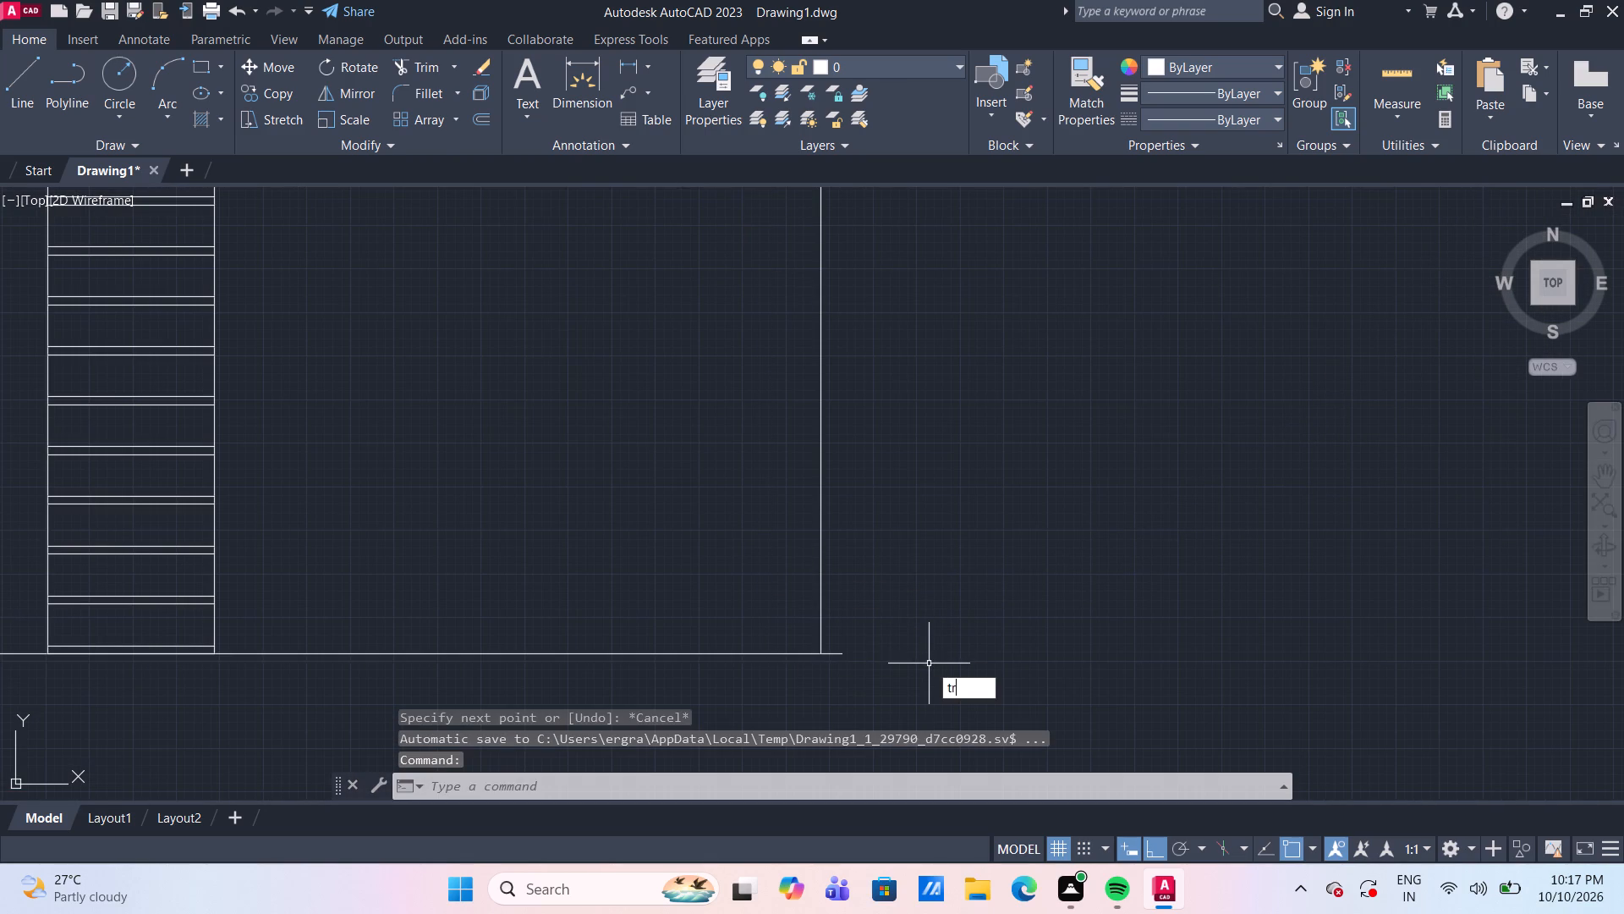
key("space")
key("space")
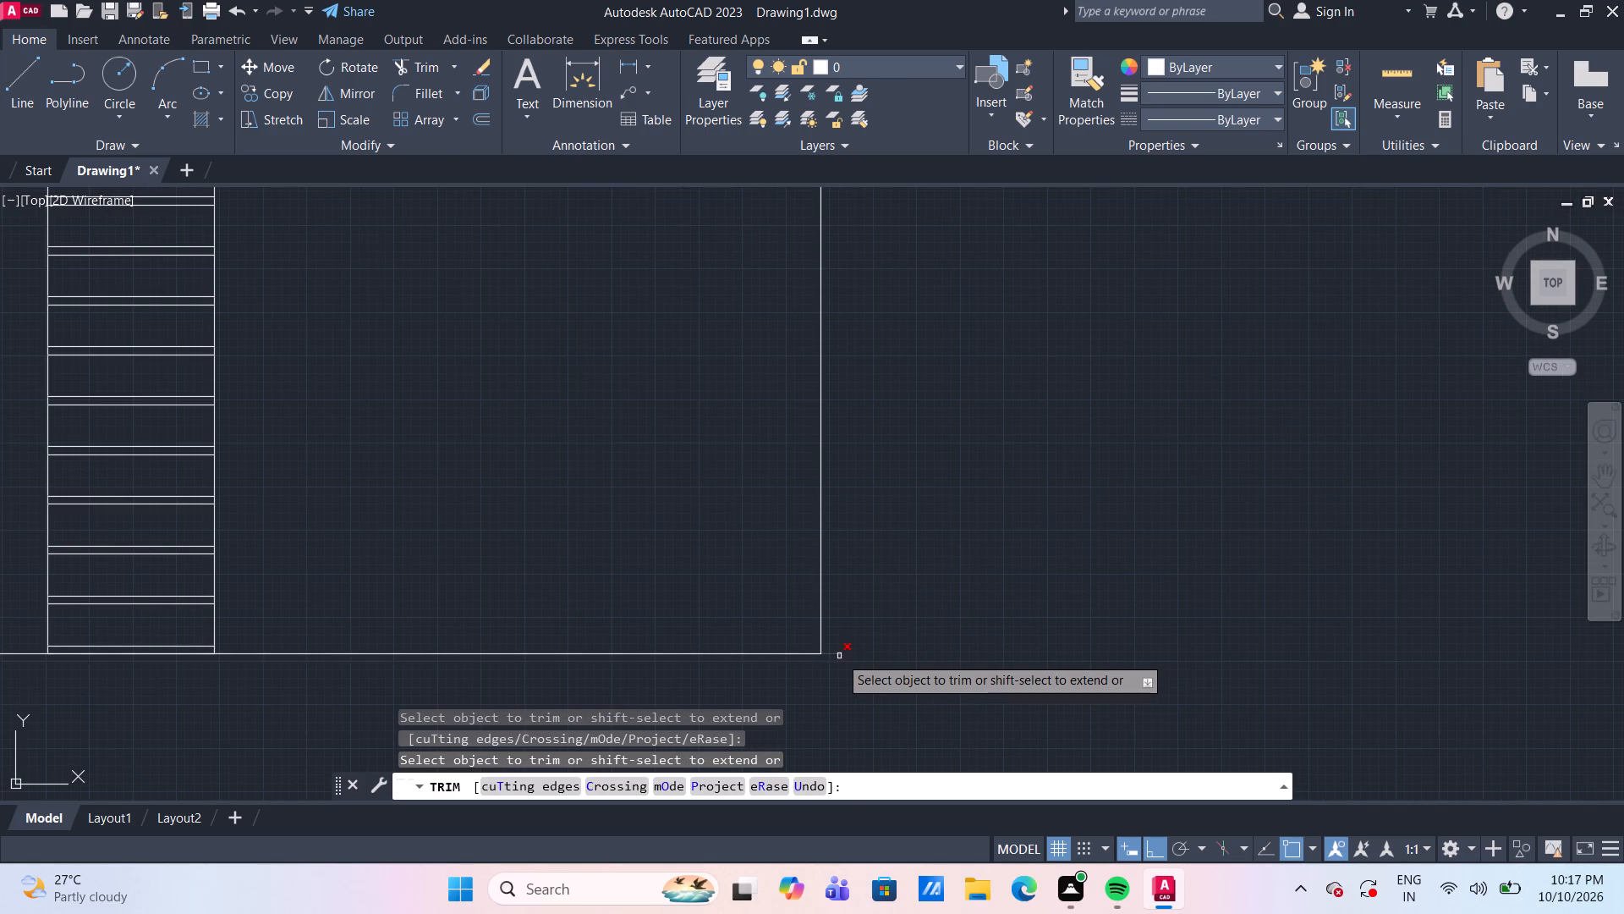
left_click(839, 656)
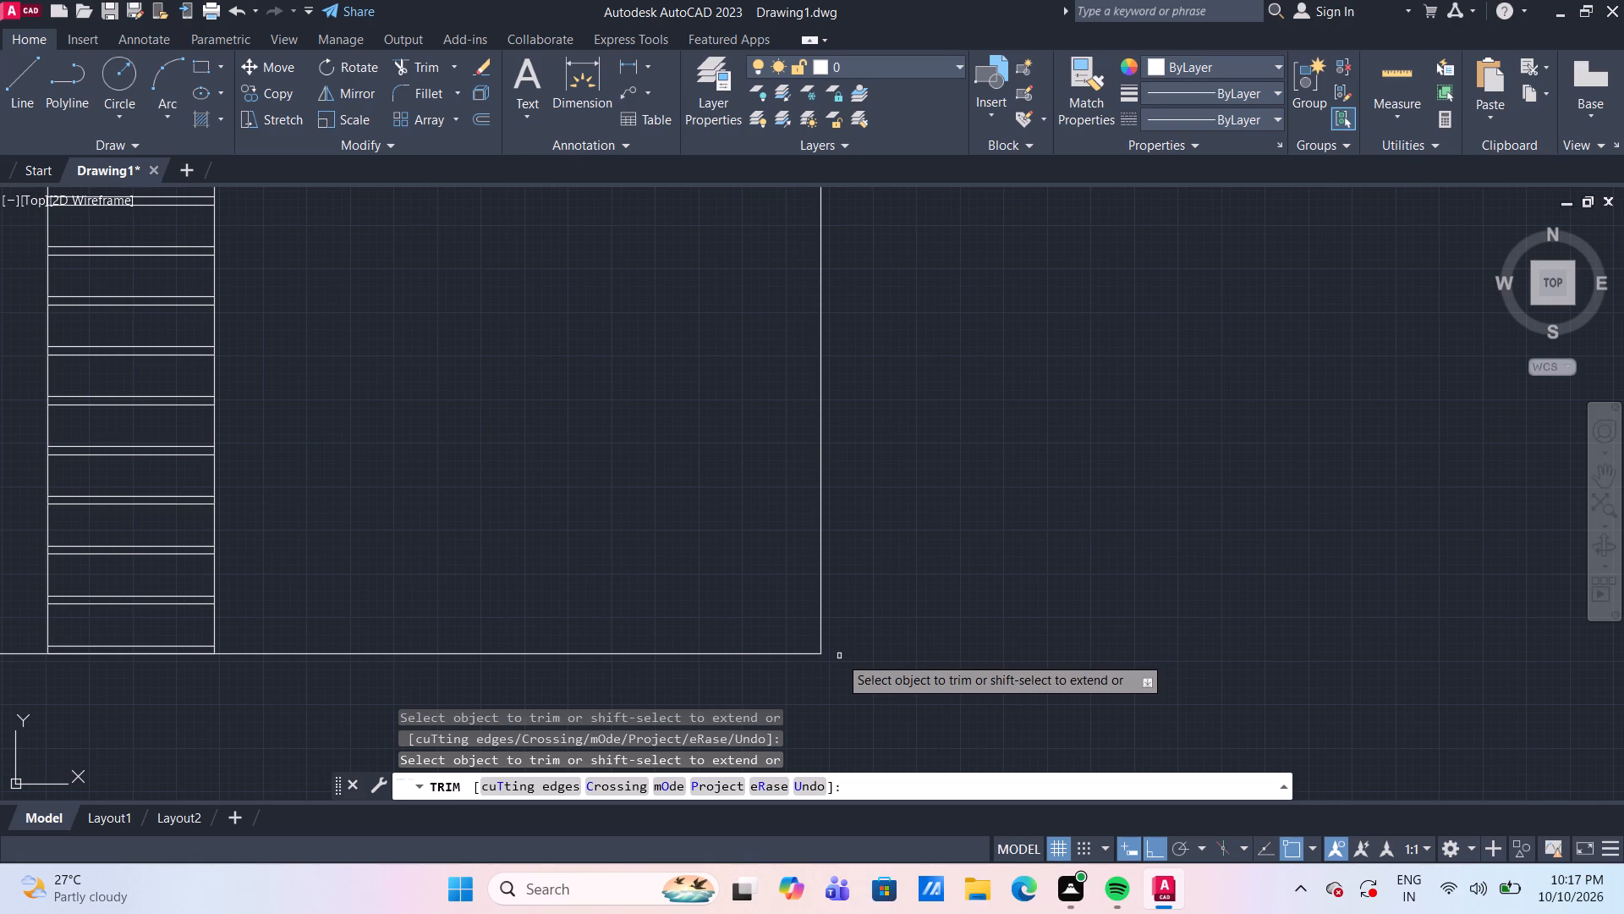
scroll(911, 636, "down", 3)
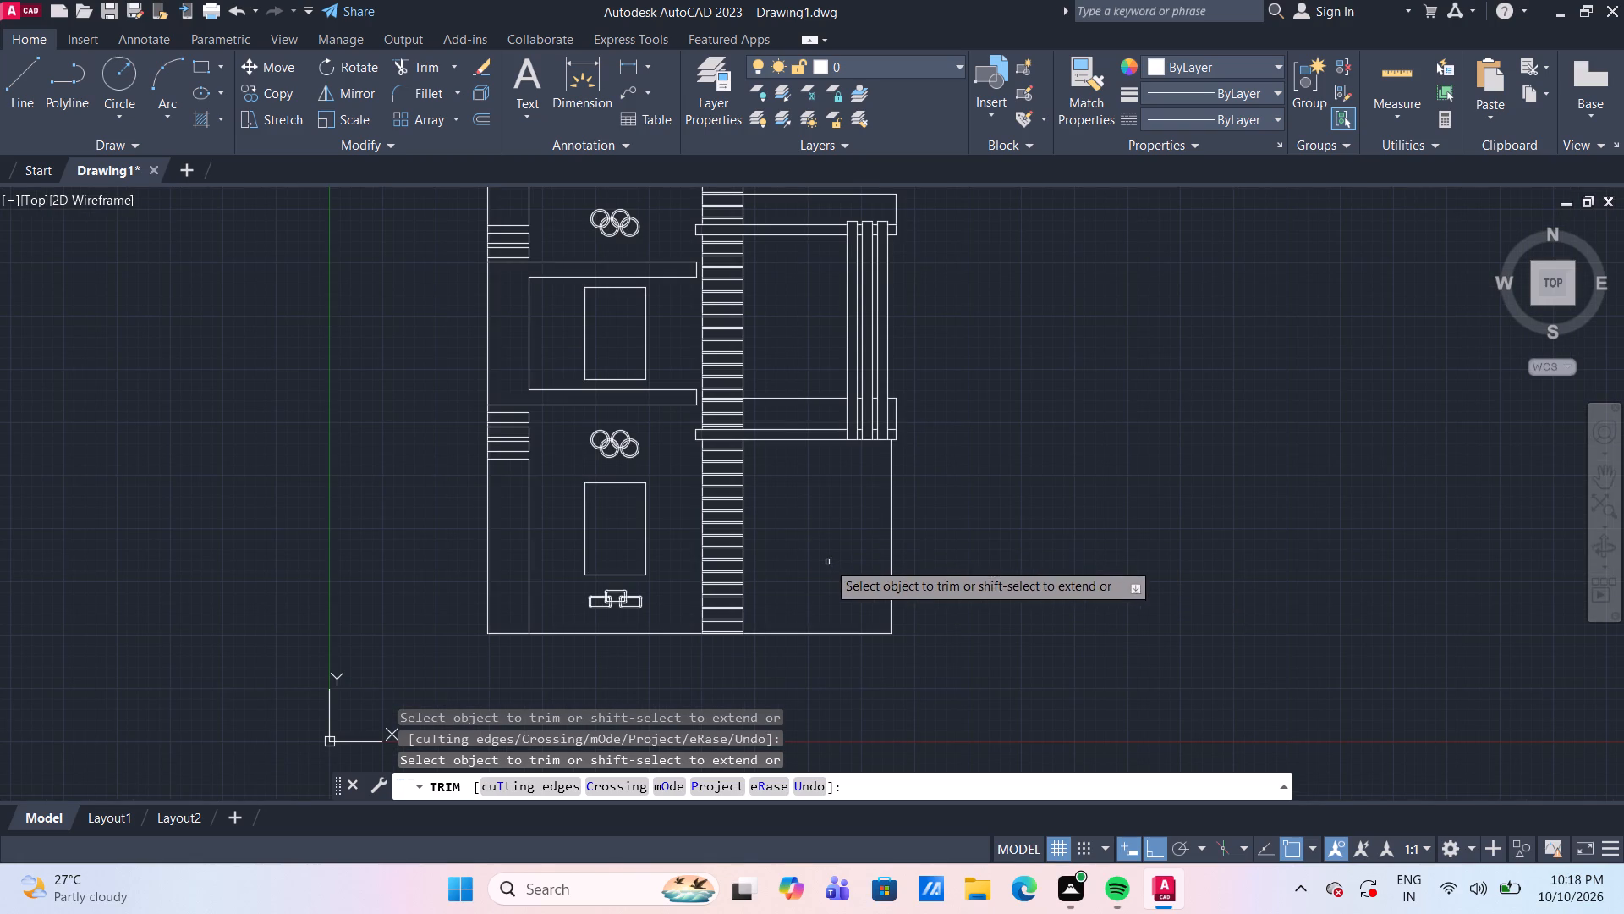
key("Escape")
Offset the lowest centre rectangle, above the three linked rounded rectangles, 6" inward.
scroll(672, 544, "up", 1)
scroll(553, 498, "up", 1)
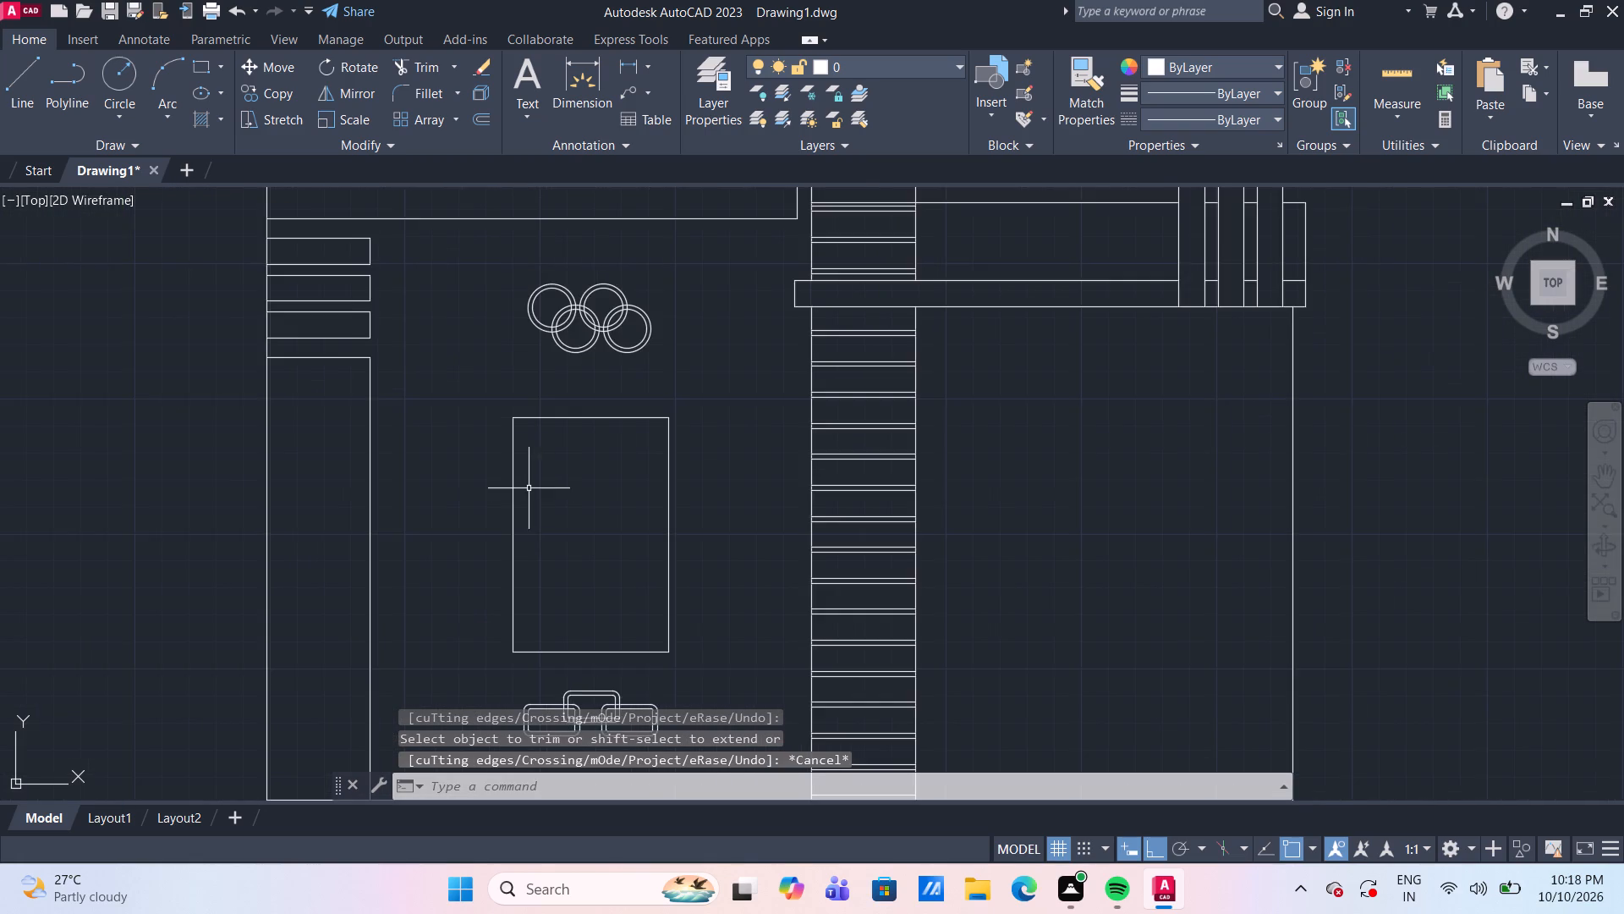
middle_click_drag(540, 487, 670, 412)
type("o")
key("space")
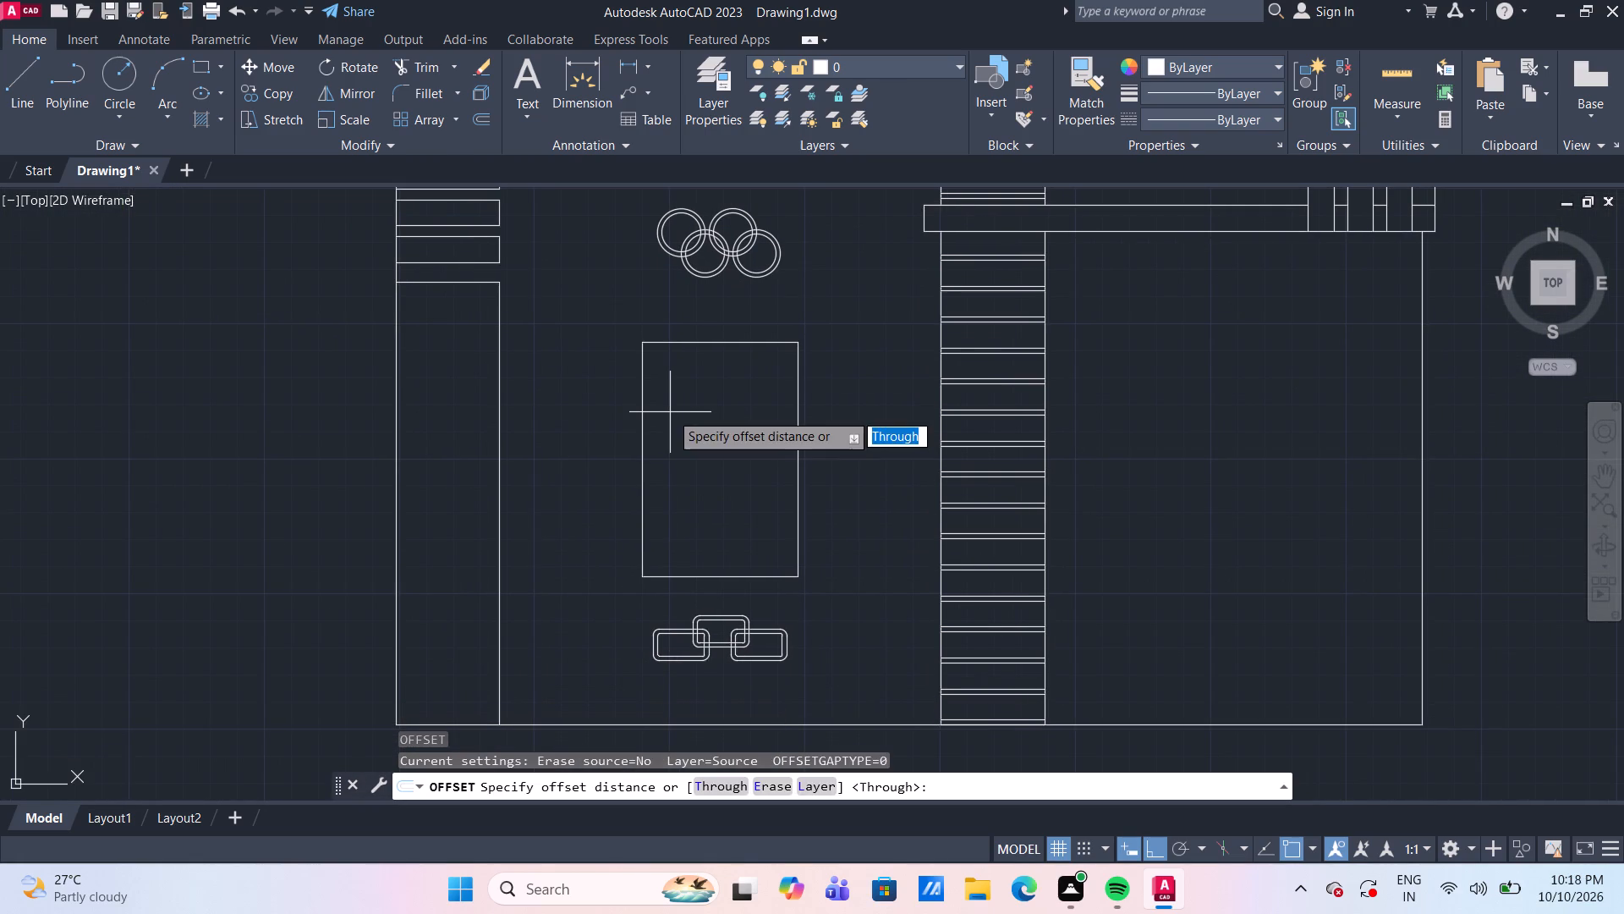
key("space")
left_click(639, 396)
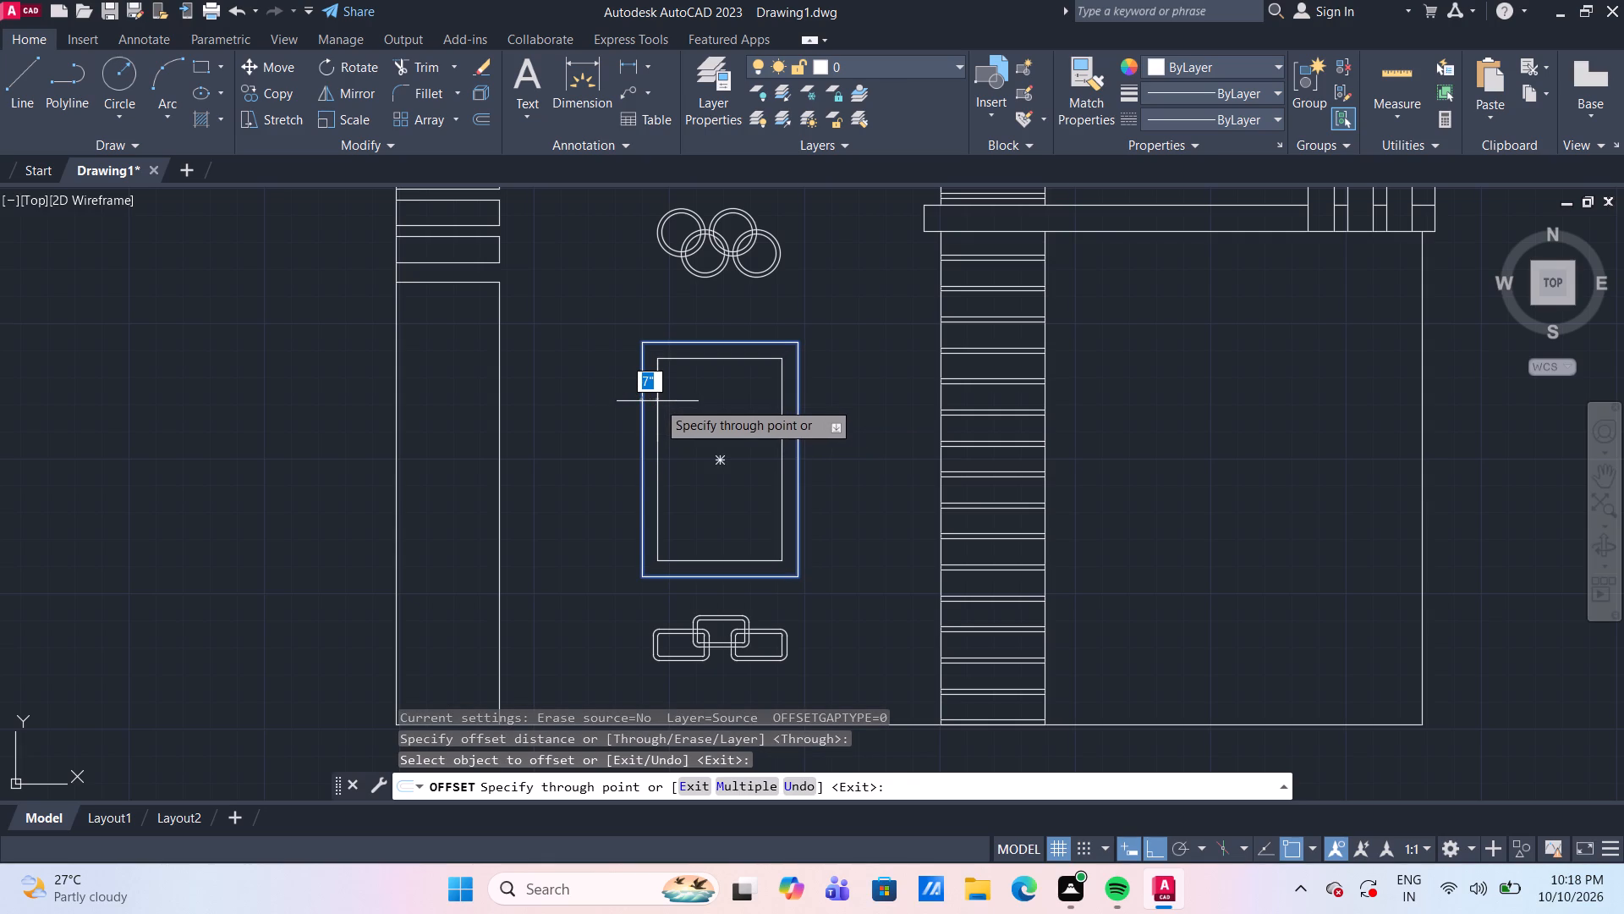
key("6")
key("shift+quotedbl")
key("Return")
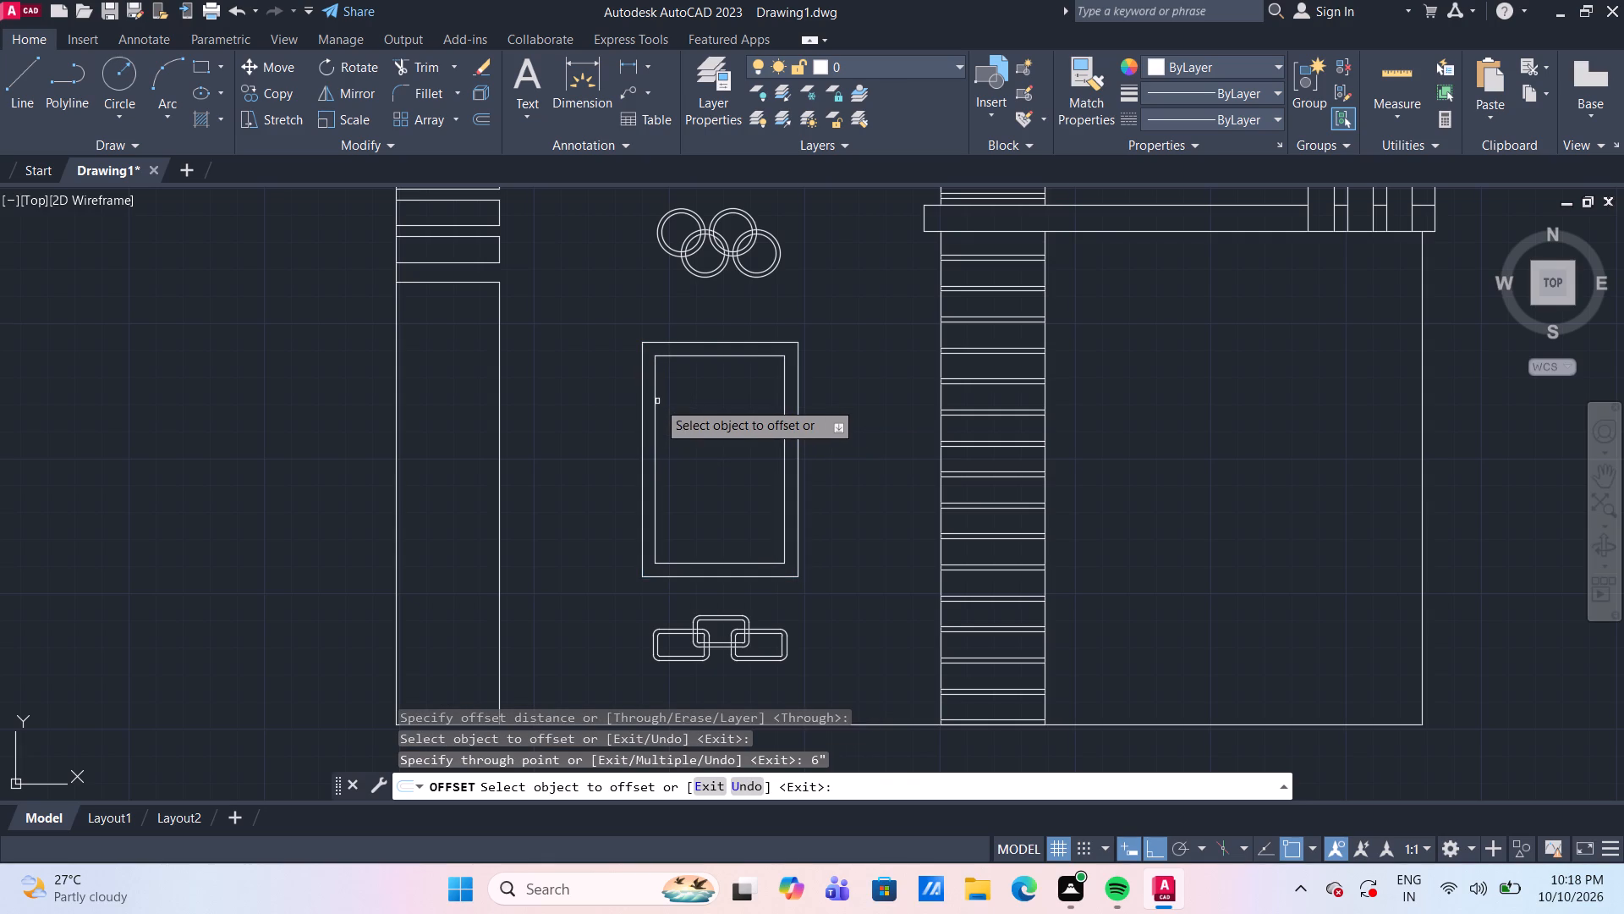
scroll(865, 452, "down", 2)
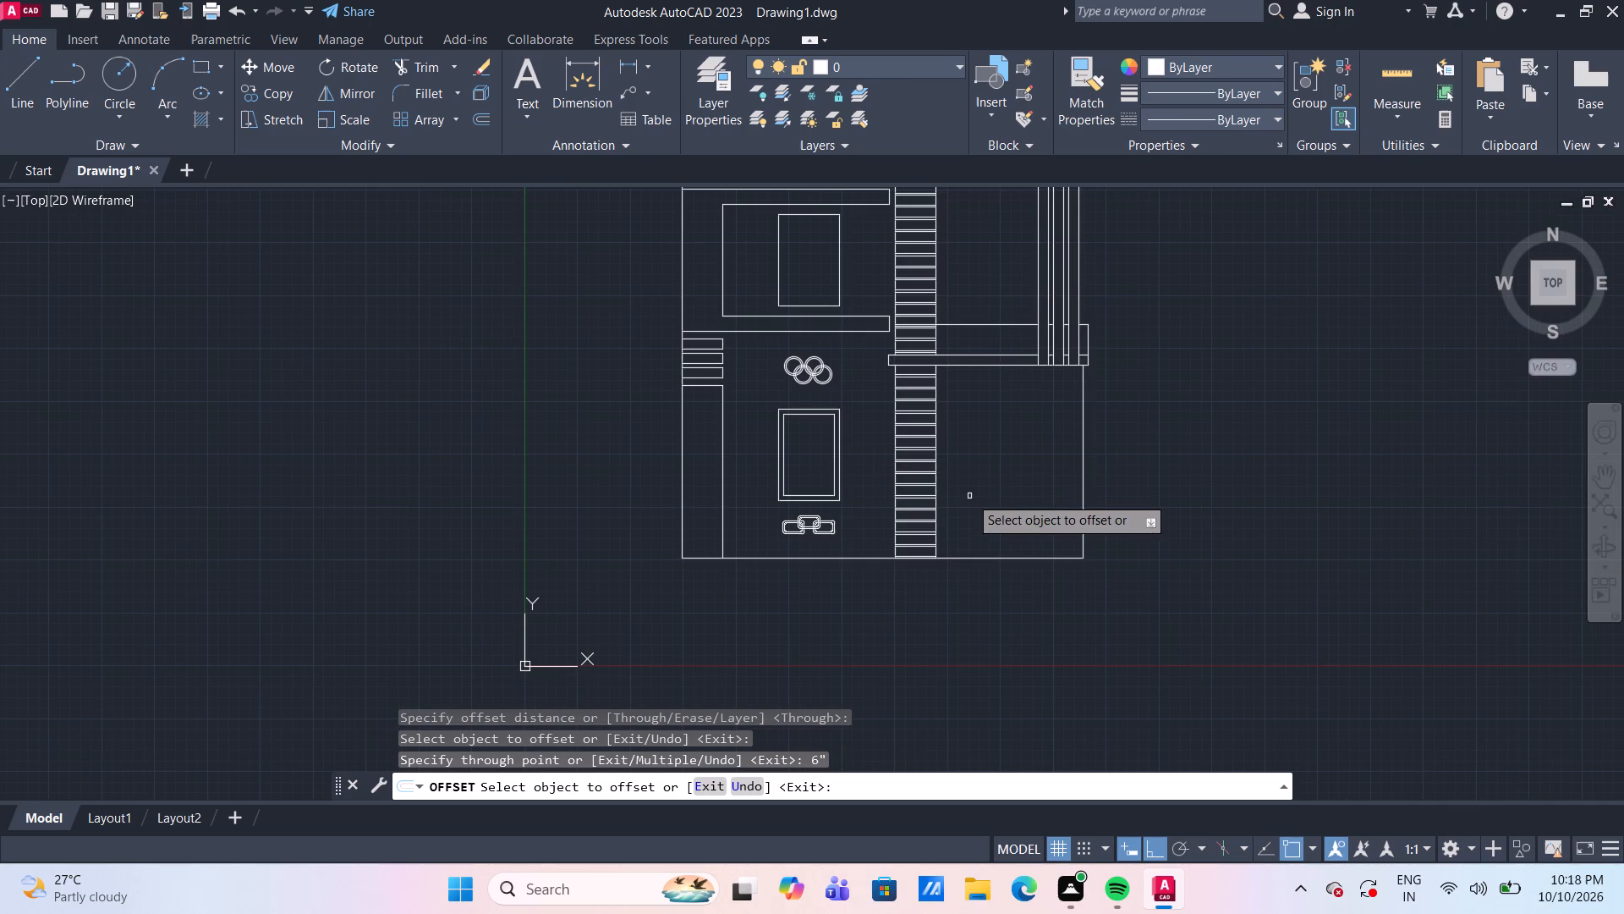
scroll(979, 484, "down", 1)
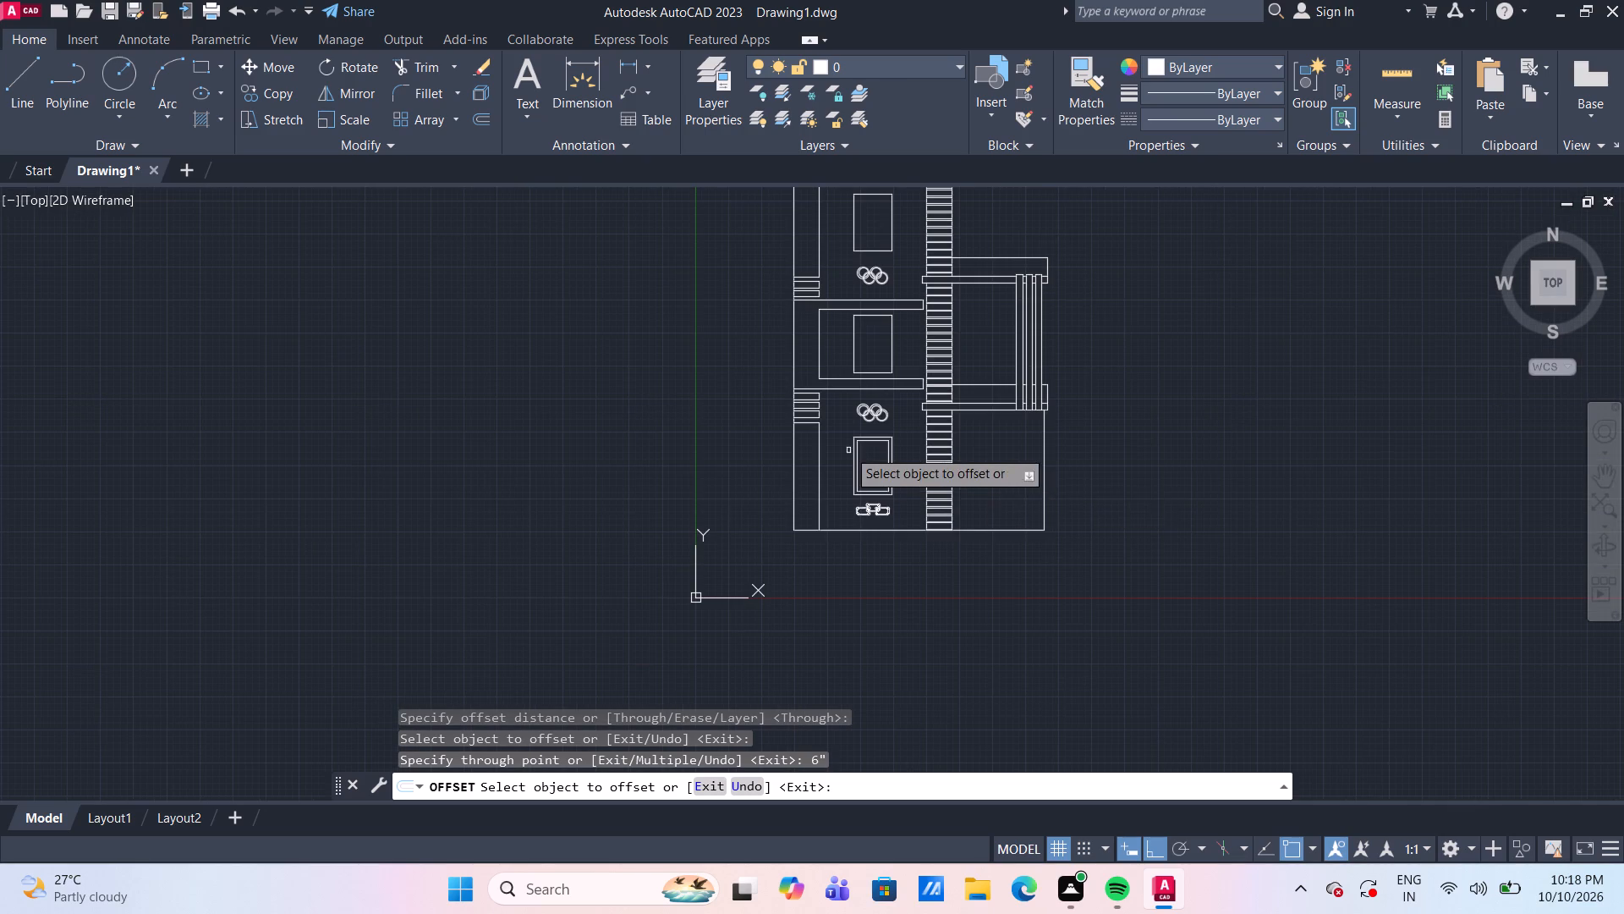
Offset the outer outline of the lowest centre rectangle 9" inward.
scroll(848, 449, "up", 6)
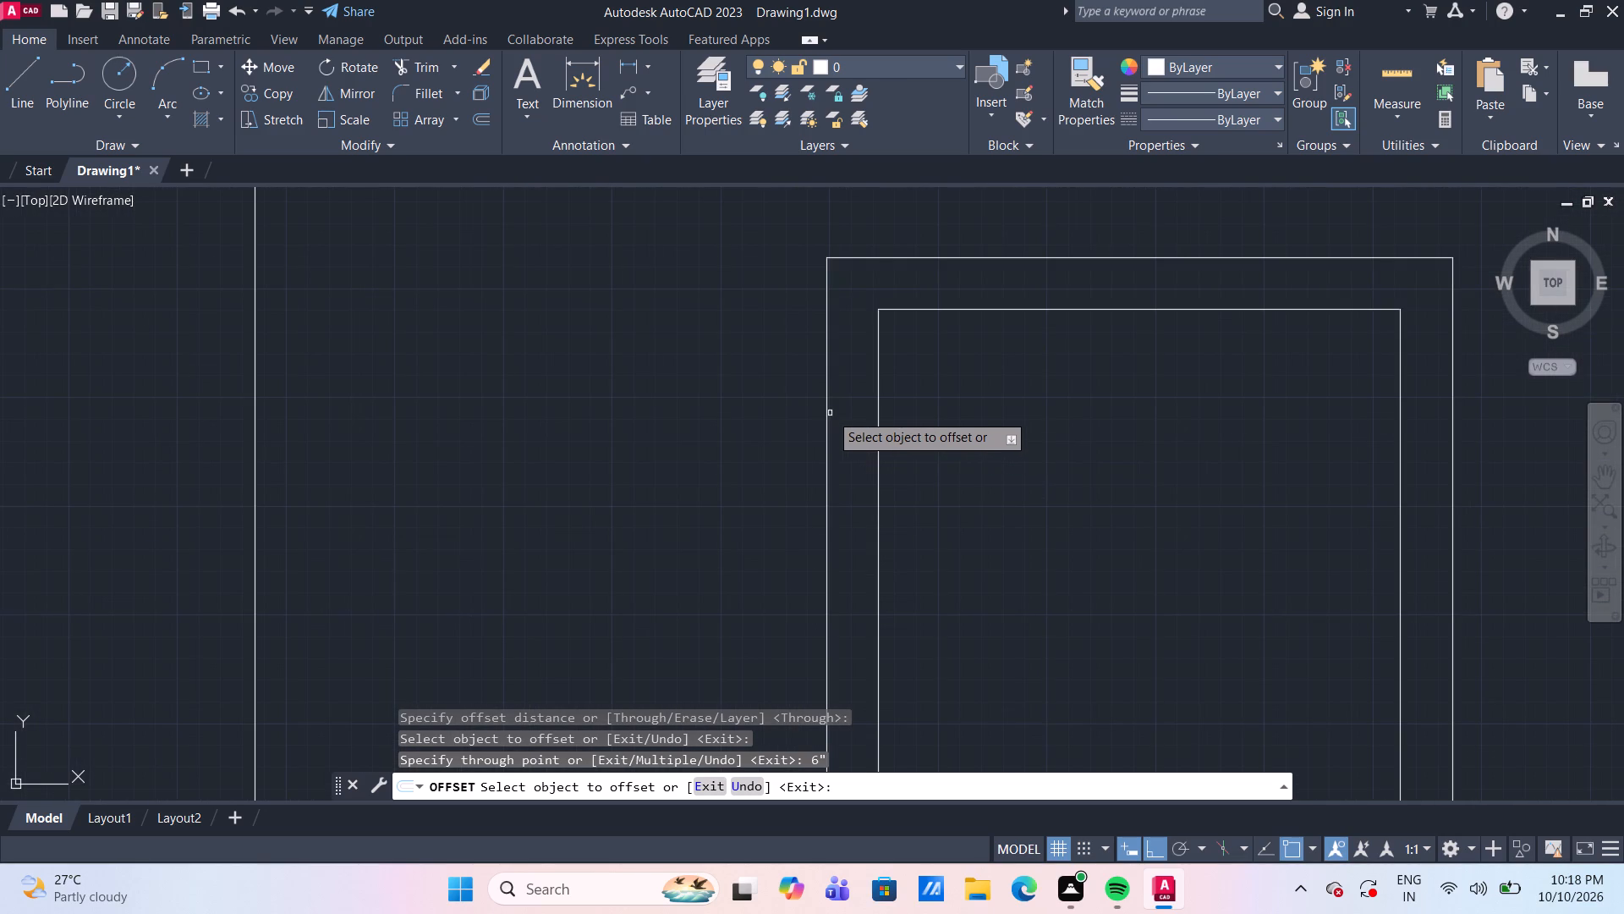
left_click(826, 410)
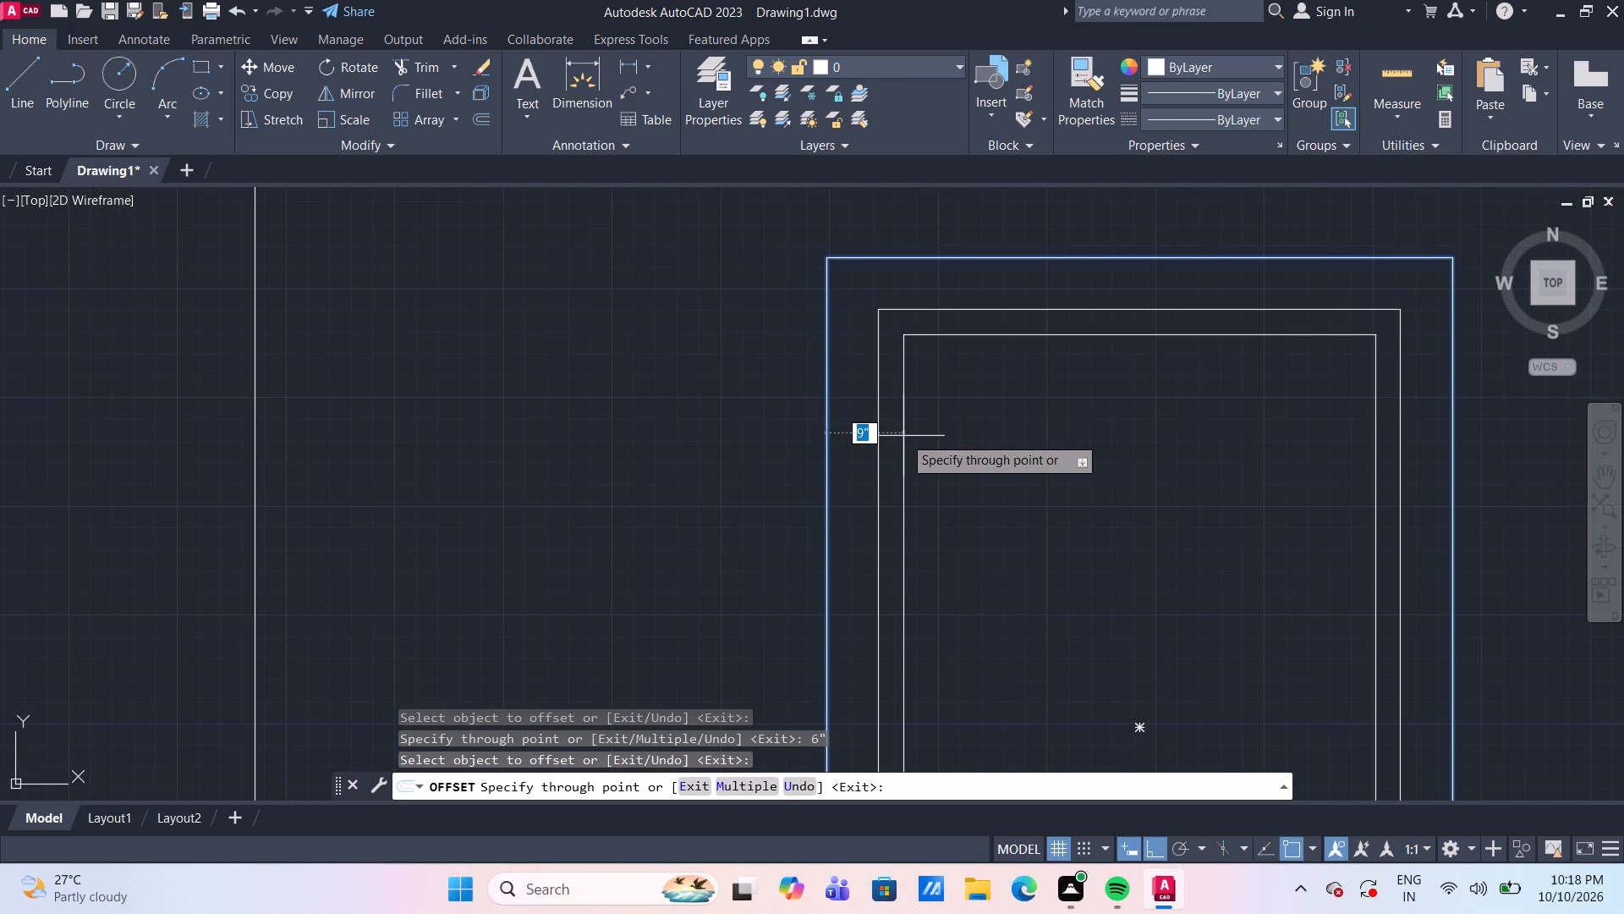
type("9\"")
key("Return")
key("Escape")
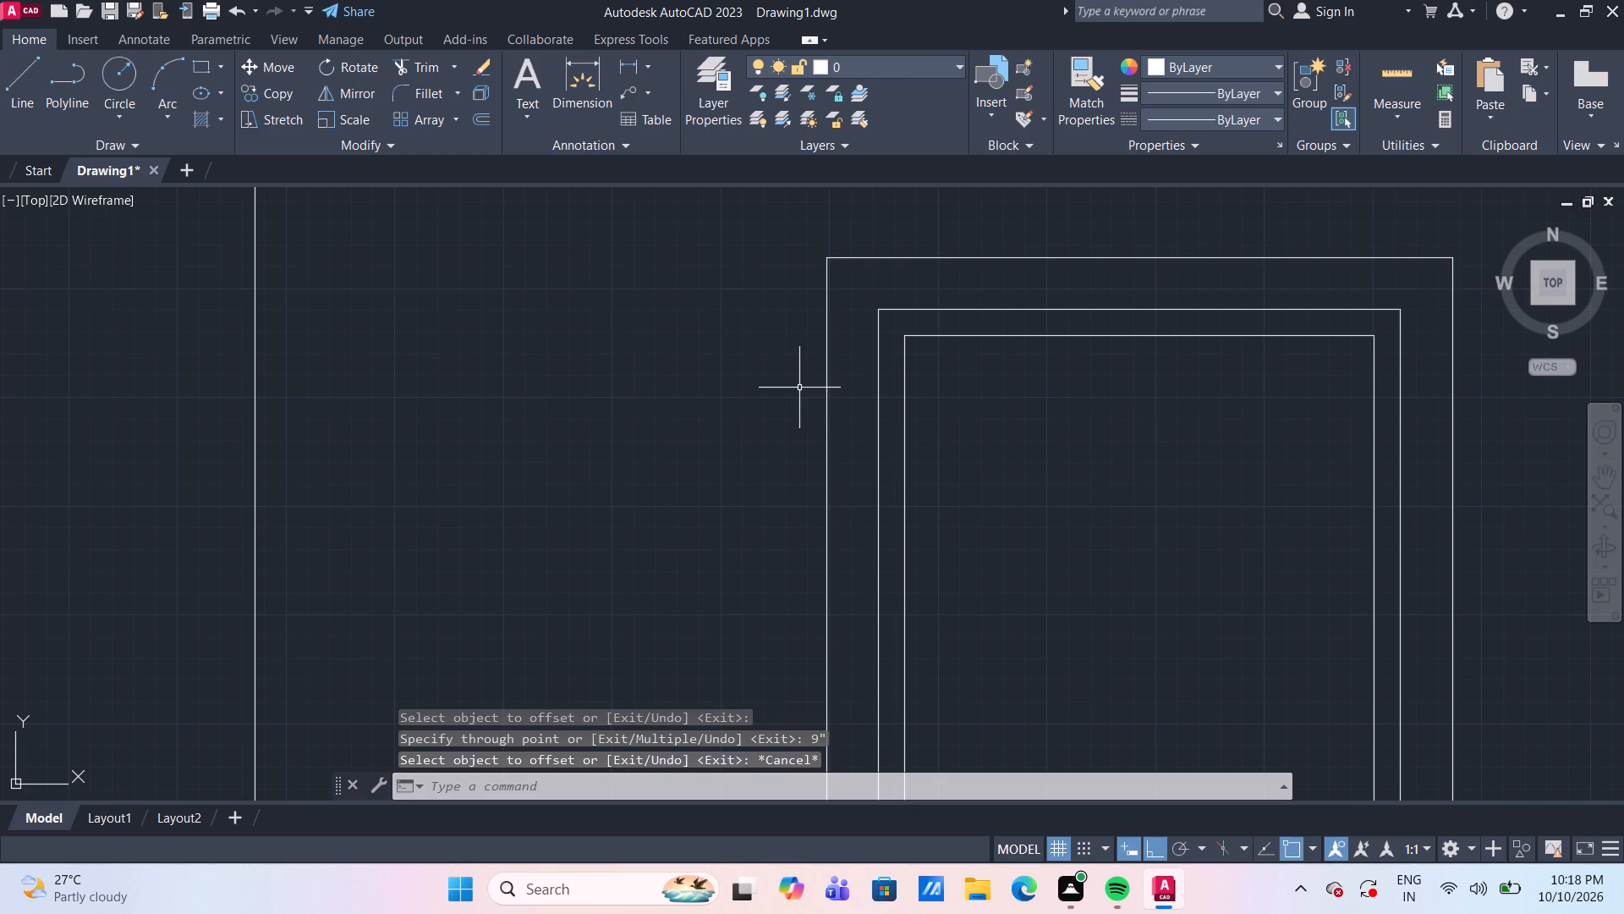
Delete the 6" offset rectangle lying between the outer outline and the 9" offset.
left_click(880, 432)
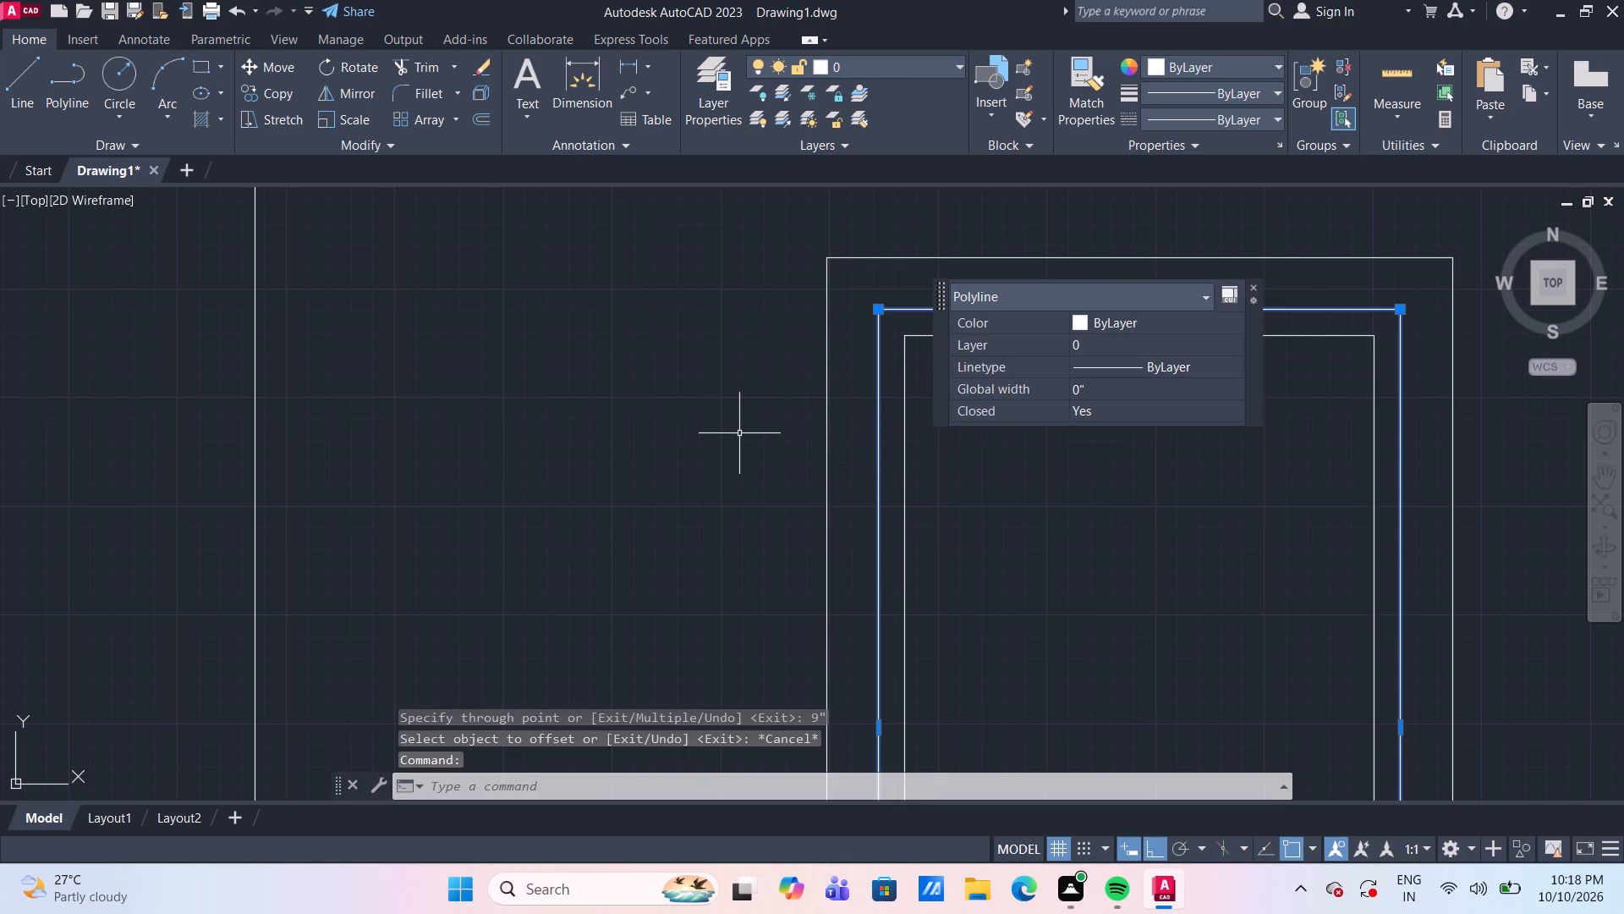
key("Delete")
Offset the middle centre rectangle and the one above it 9" inward to give each an inner frame.
scroll(739, 433, "down", 4)
scroll(892, 436, "down", 1)
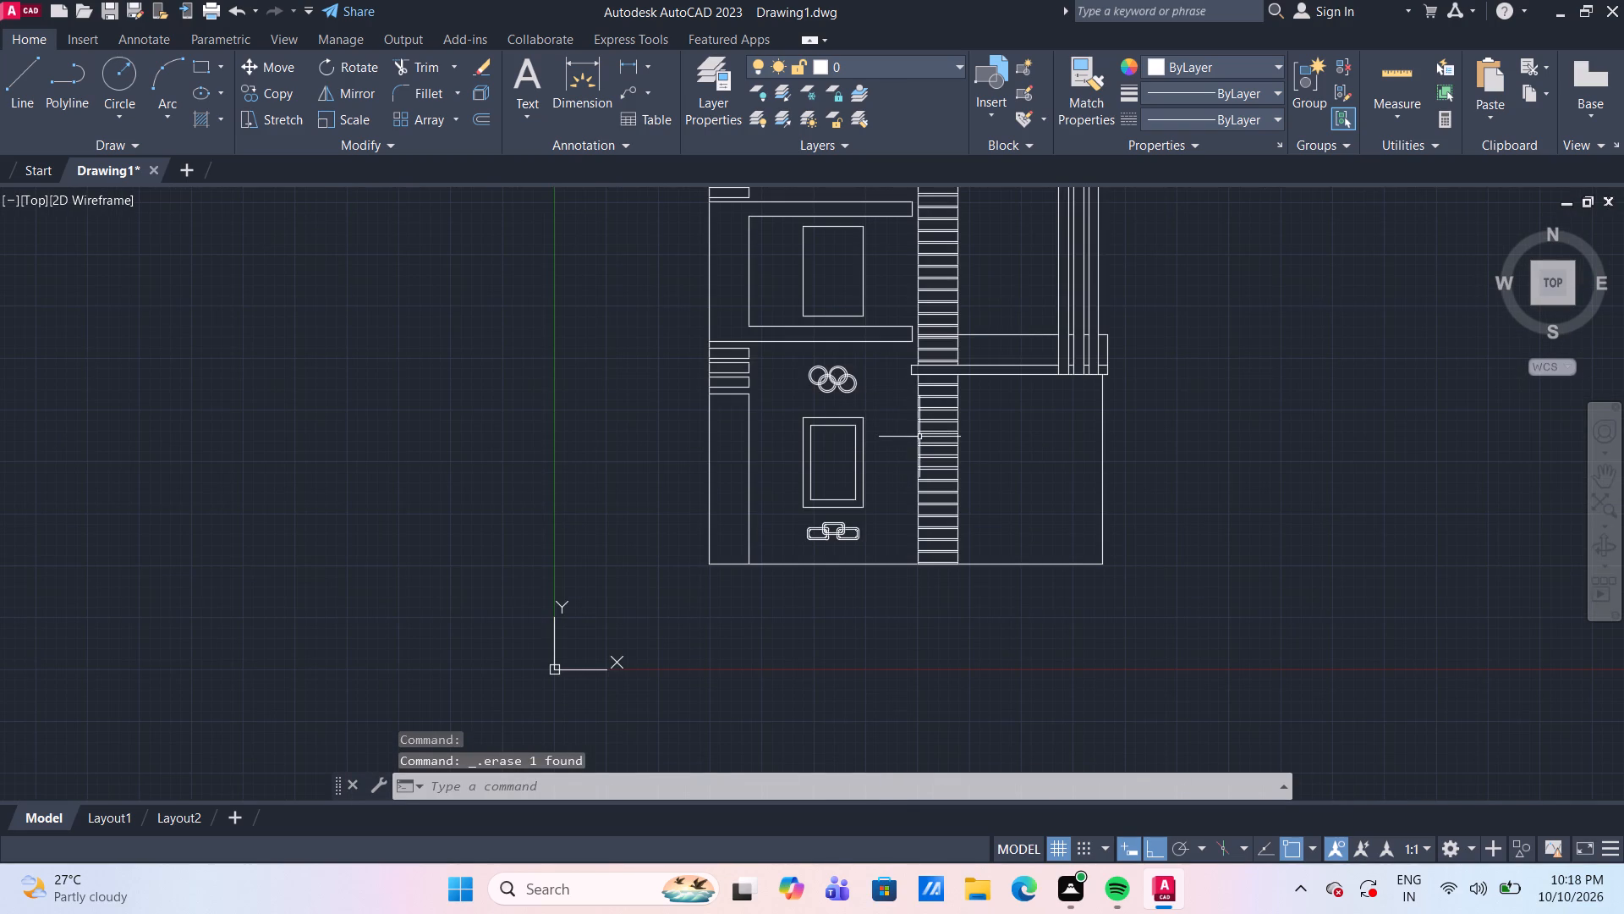
scroll(895, 299, "up", 1)
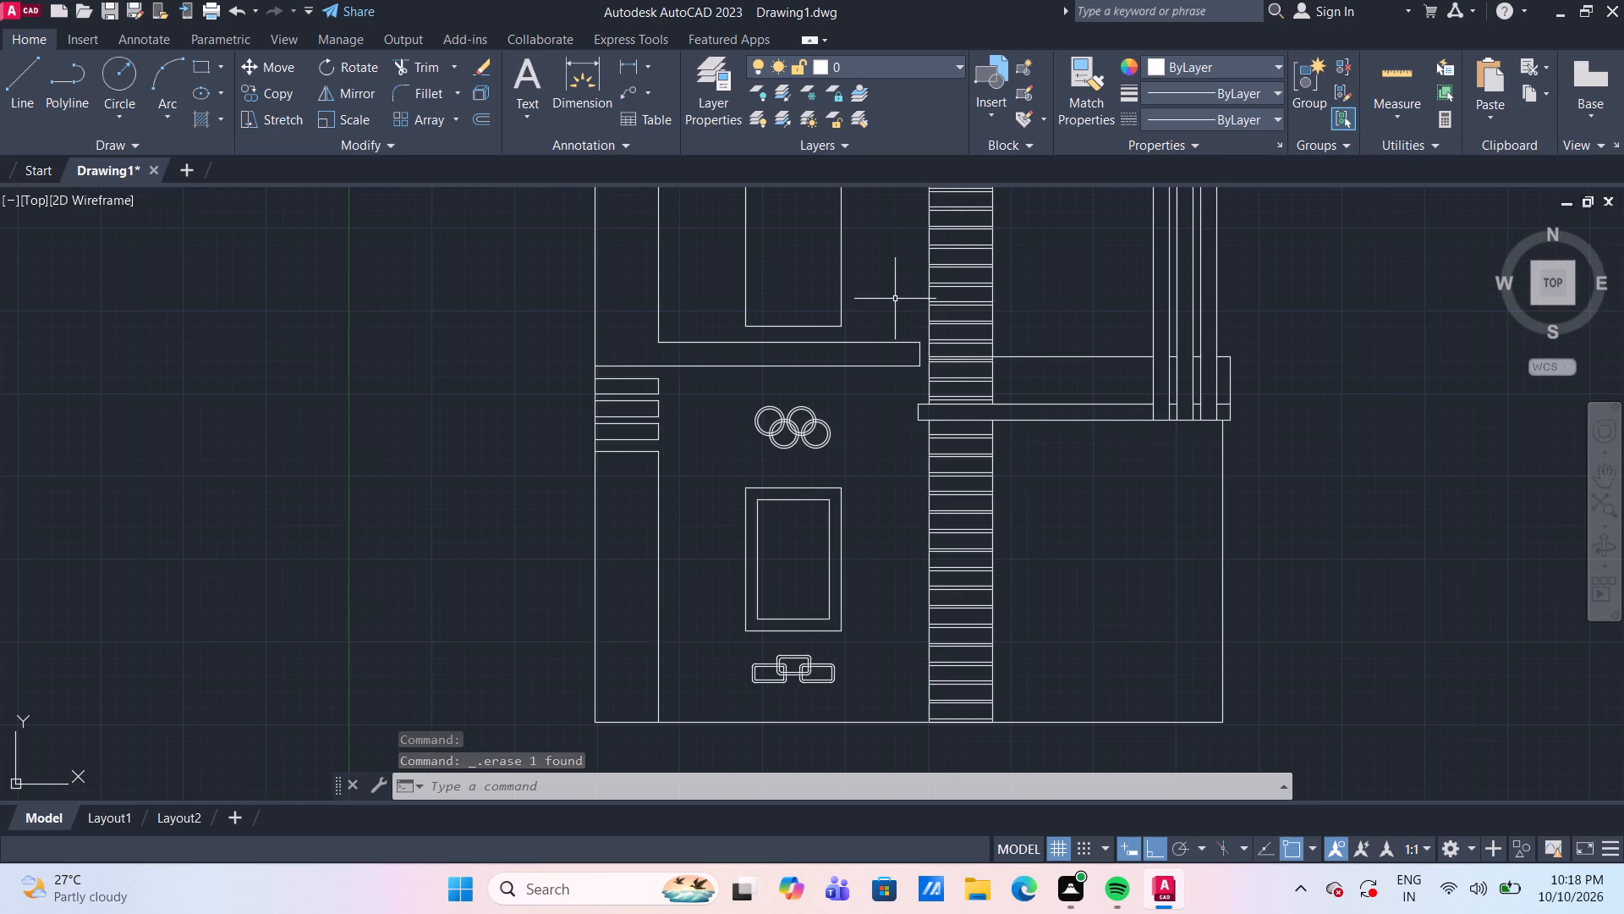
scroll(895, 299, "up", 1)
middle_click_drag(895, 299, 831, 522)
scroll(834, 516, "down", 1)
type("o")
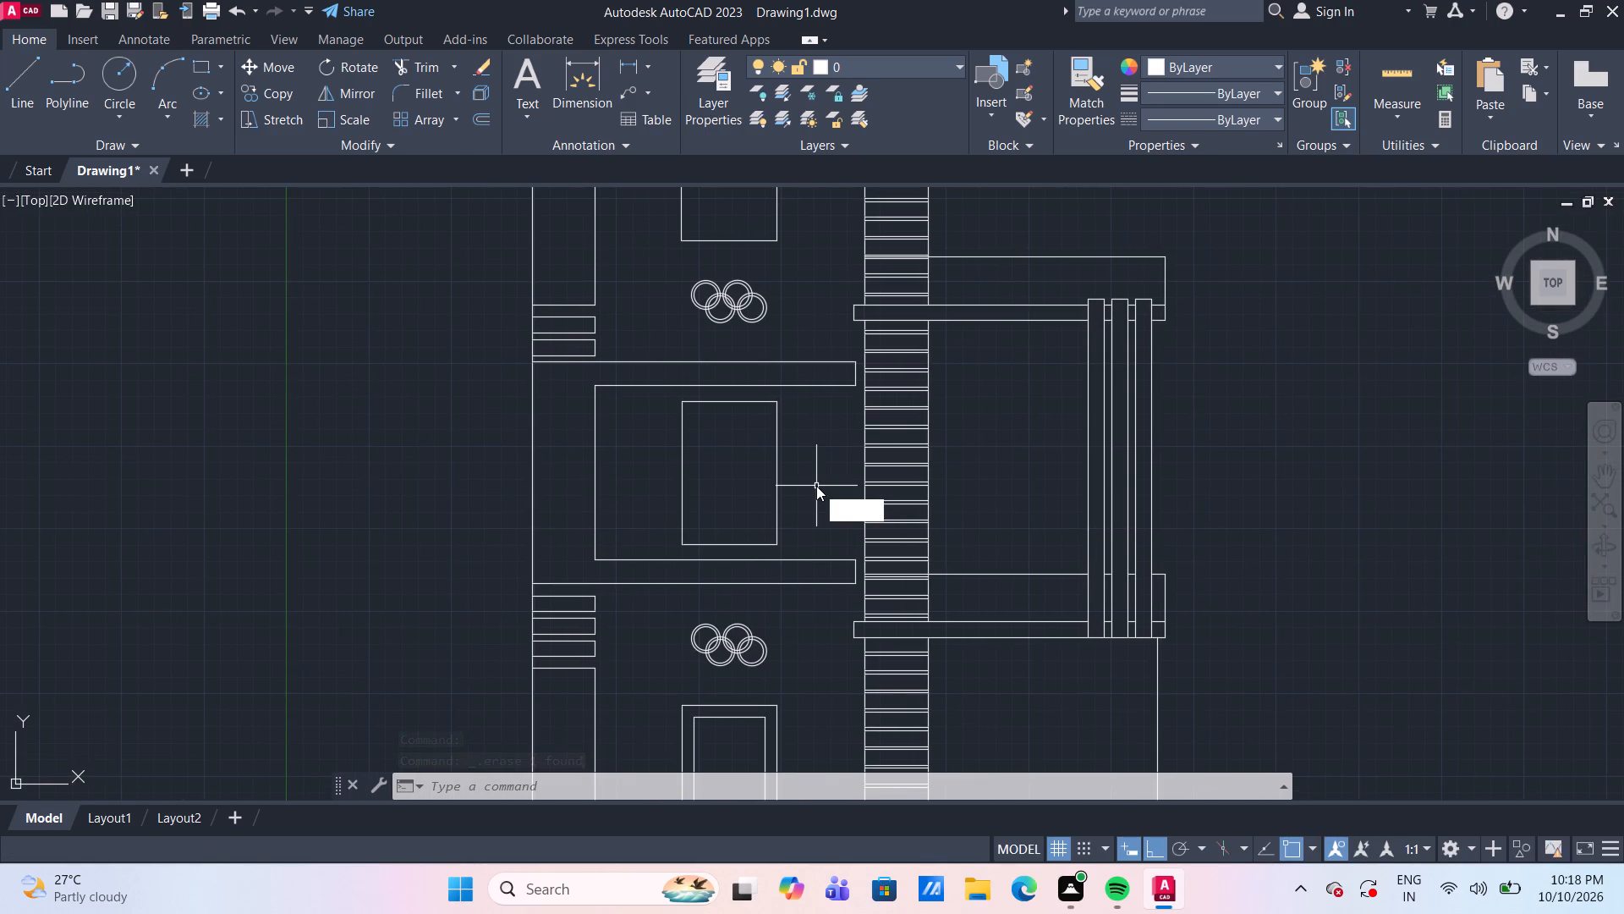
key("space")
key("space")
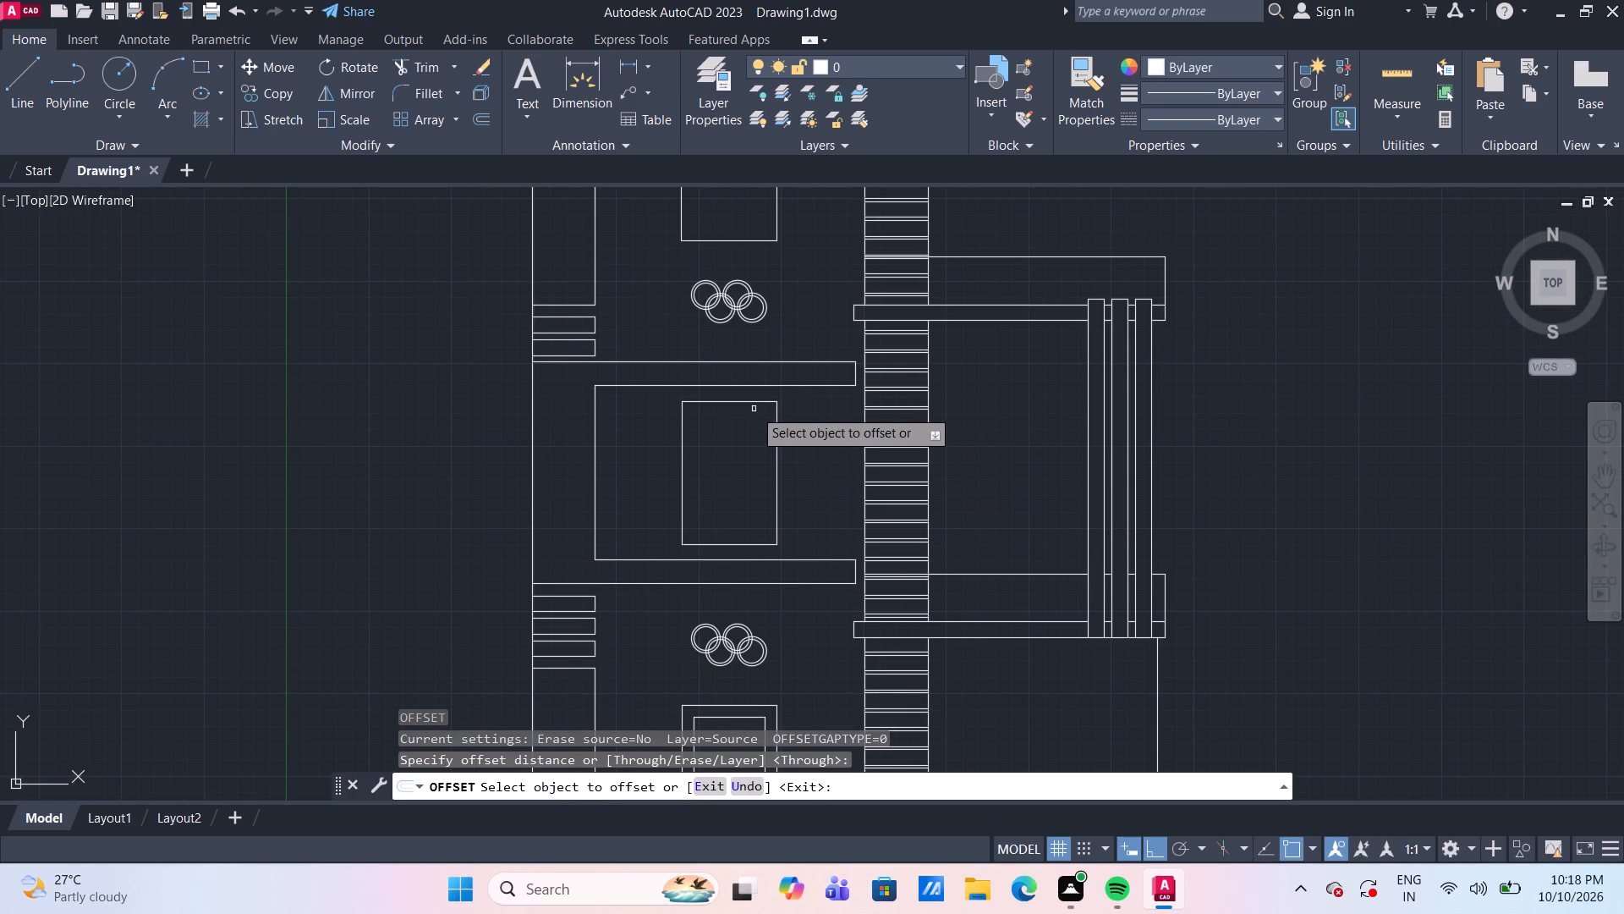
left_click(749, 401)
type("9\"")
key("Return")
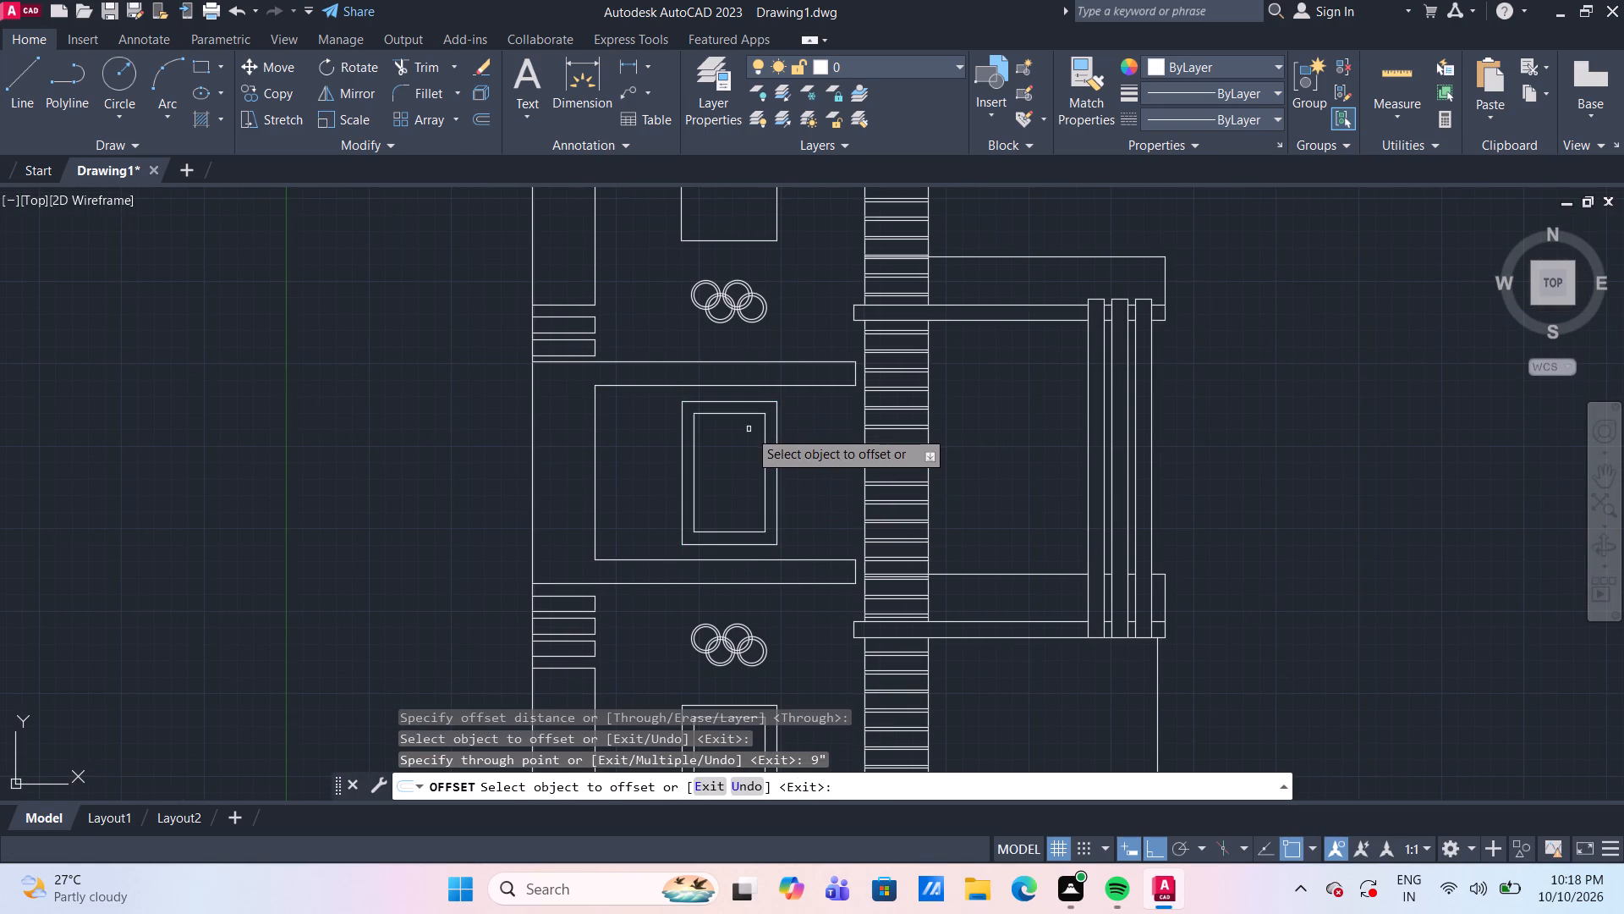
left_click(765, 243)
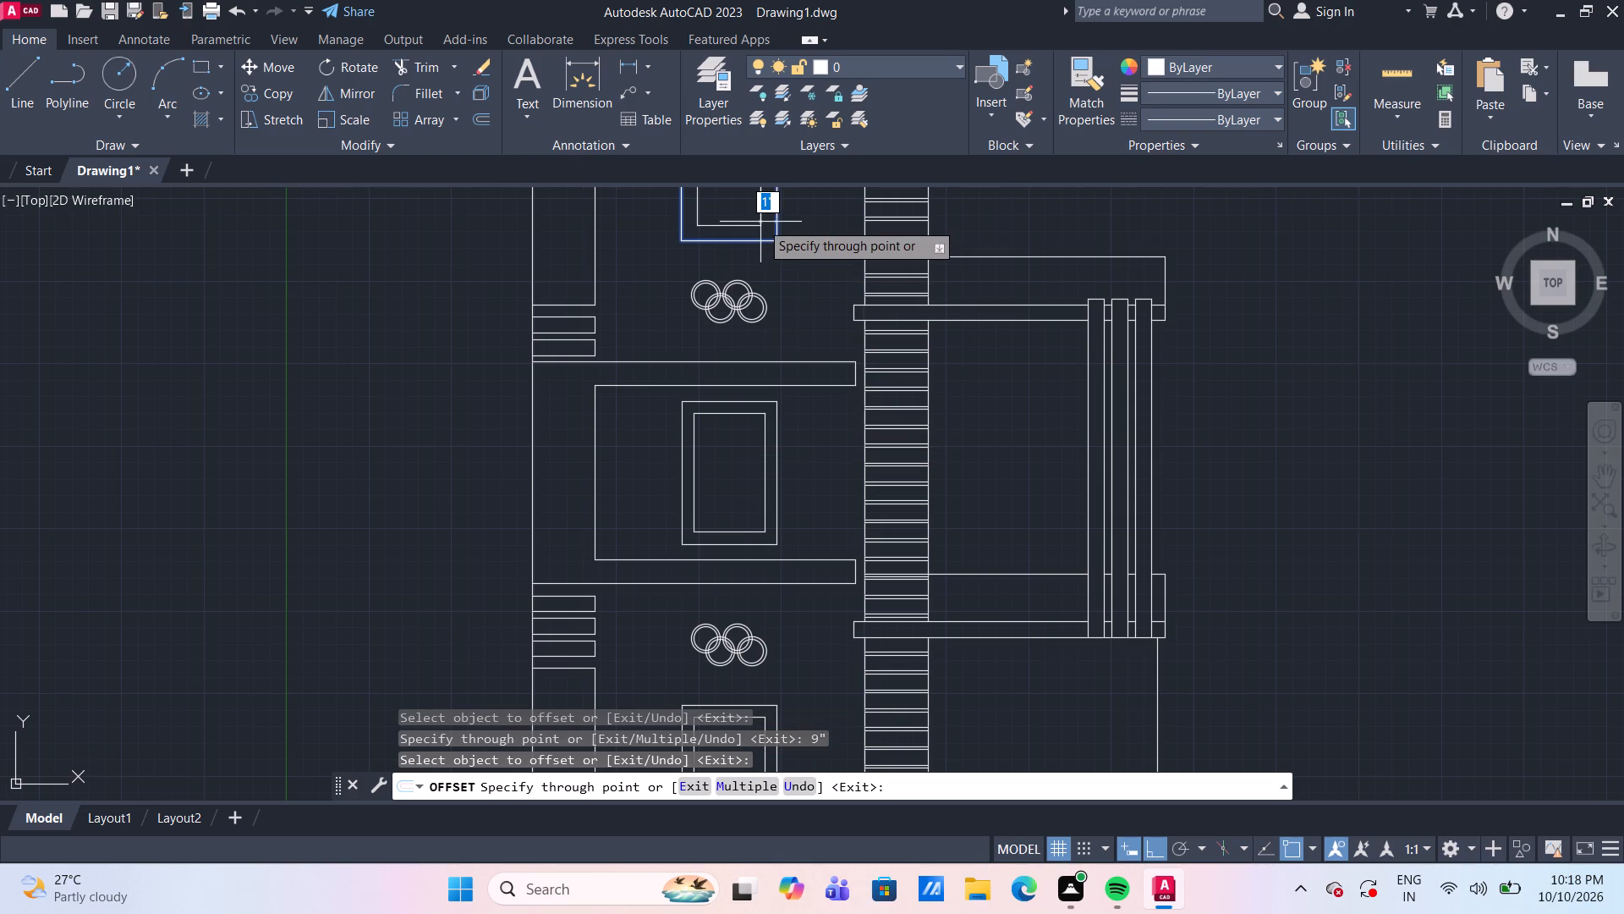
type("9\"")
key("Return")
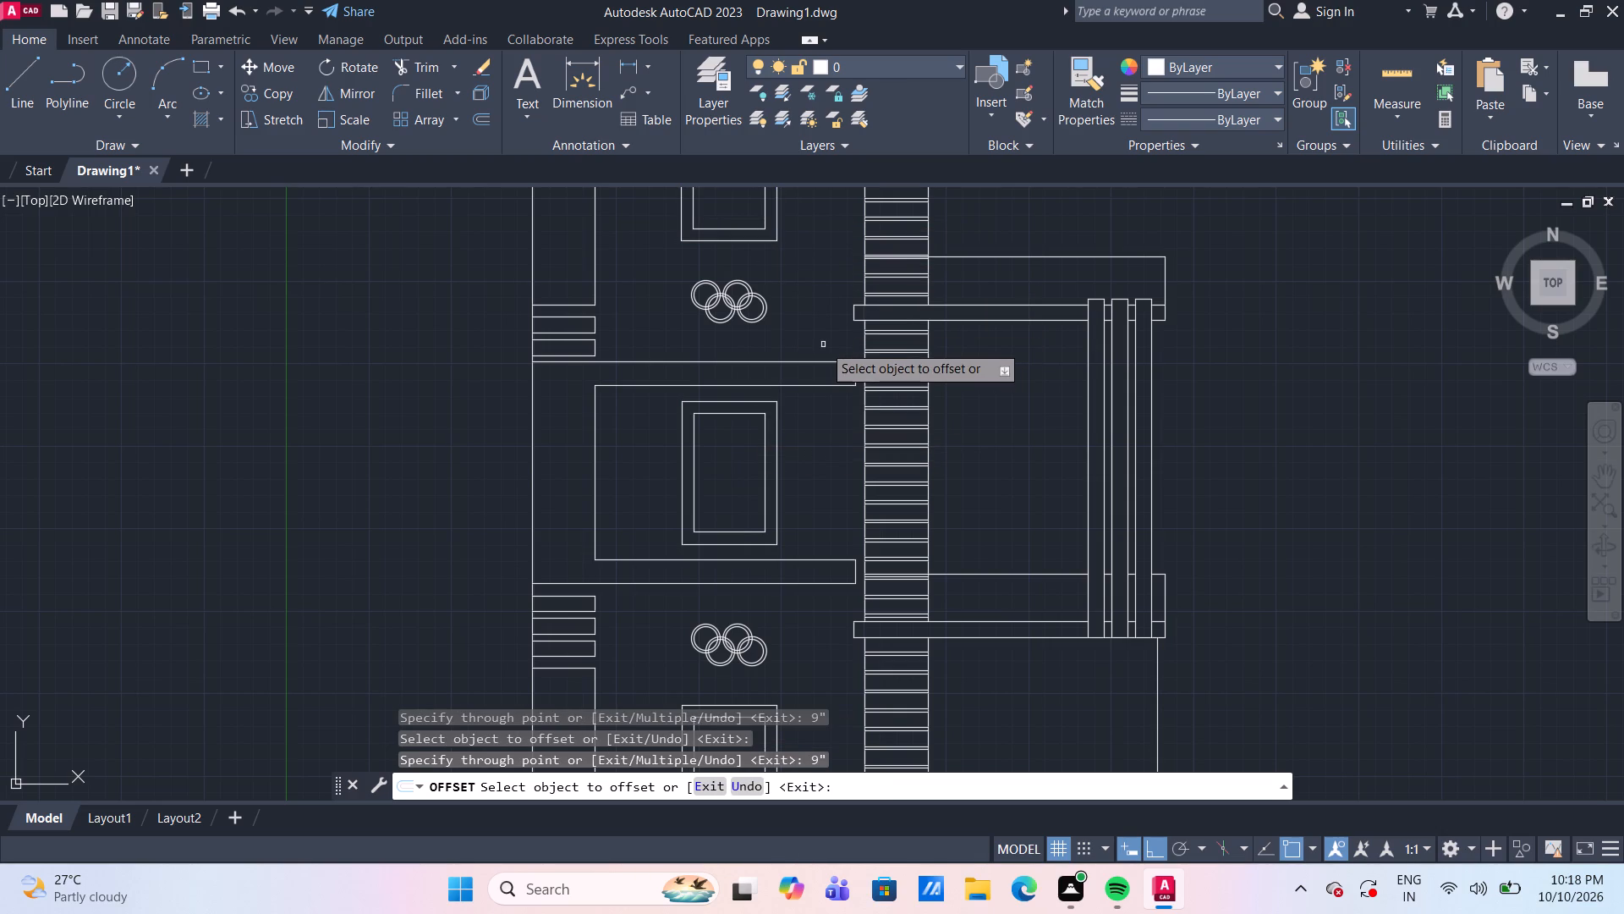
key("Escape")
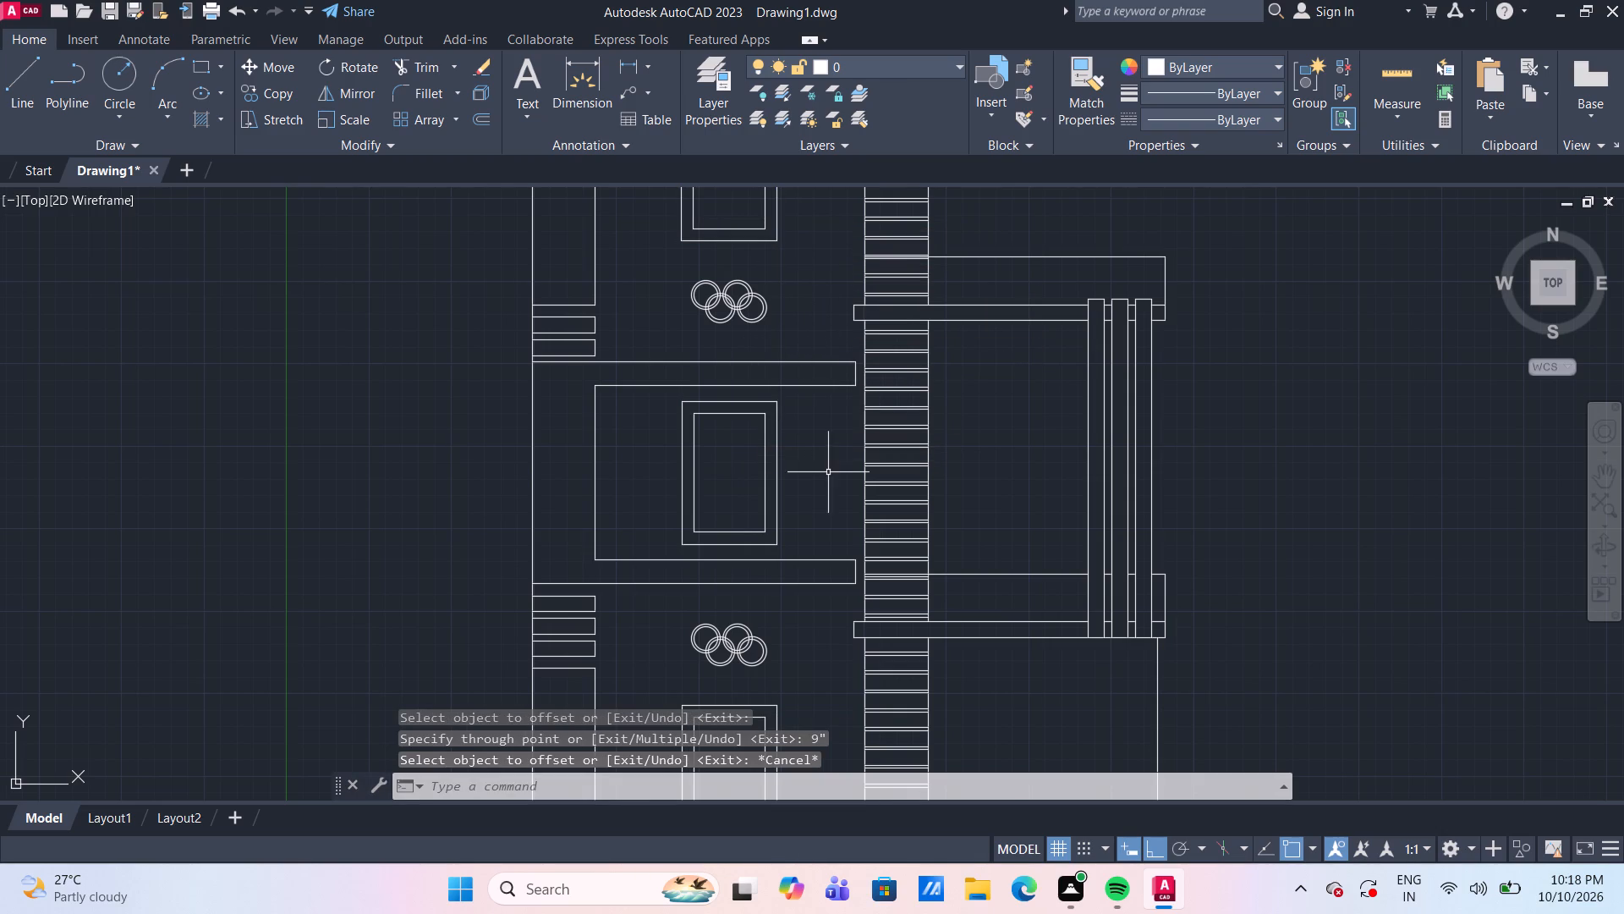
Trim the ladder column's left edge across the two lowest narrow gaps, starting at the plan's bottom line.
middle_click_drag(828, 472, 847, 414)
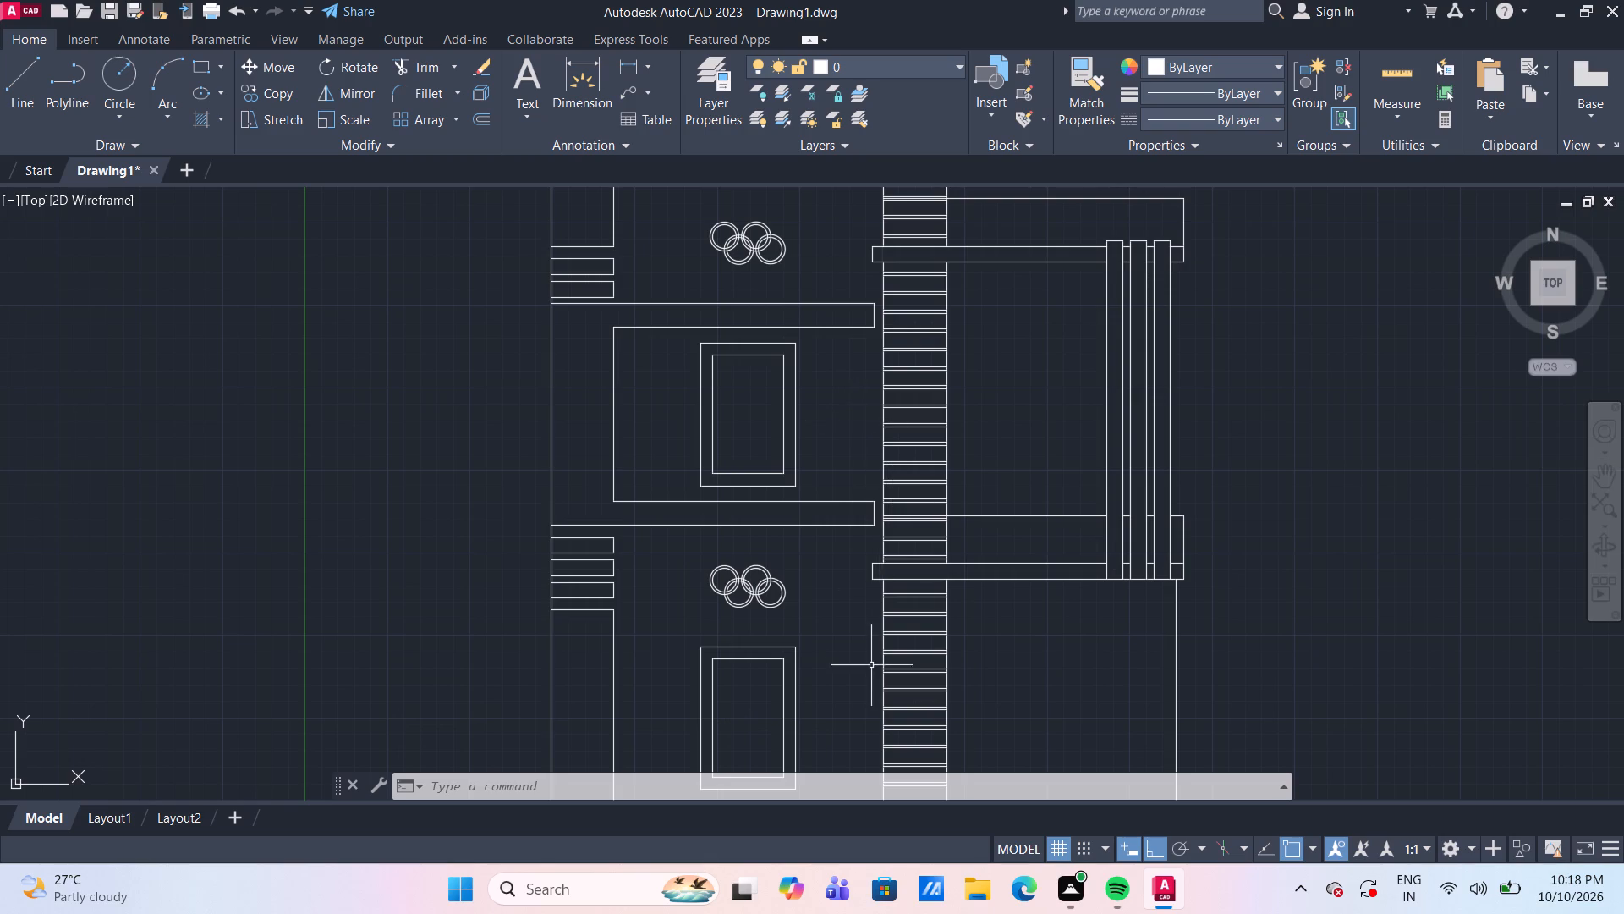
scroll(862, 706, "up", 2)
middle_click_drag(851, 716, 808, 422)
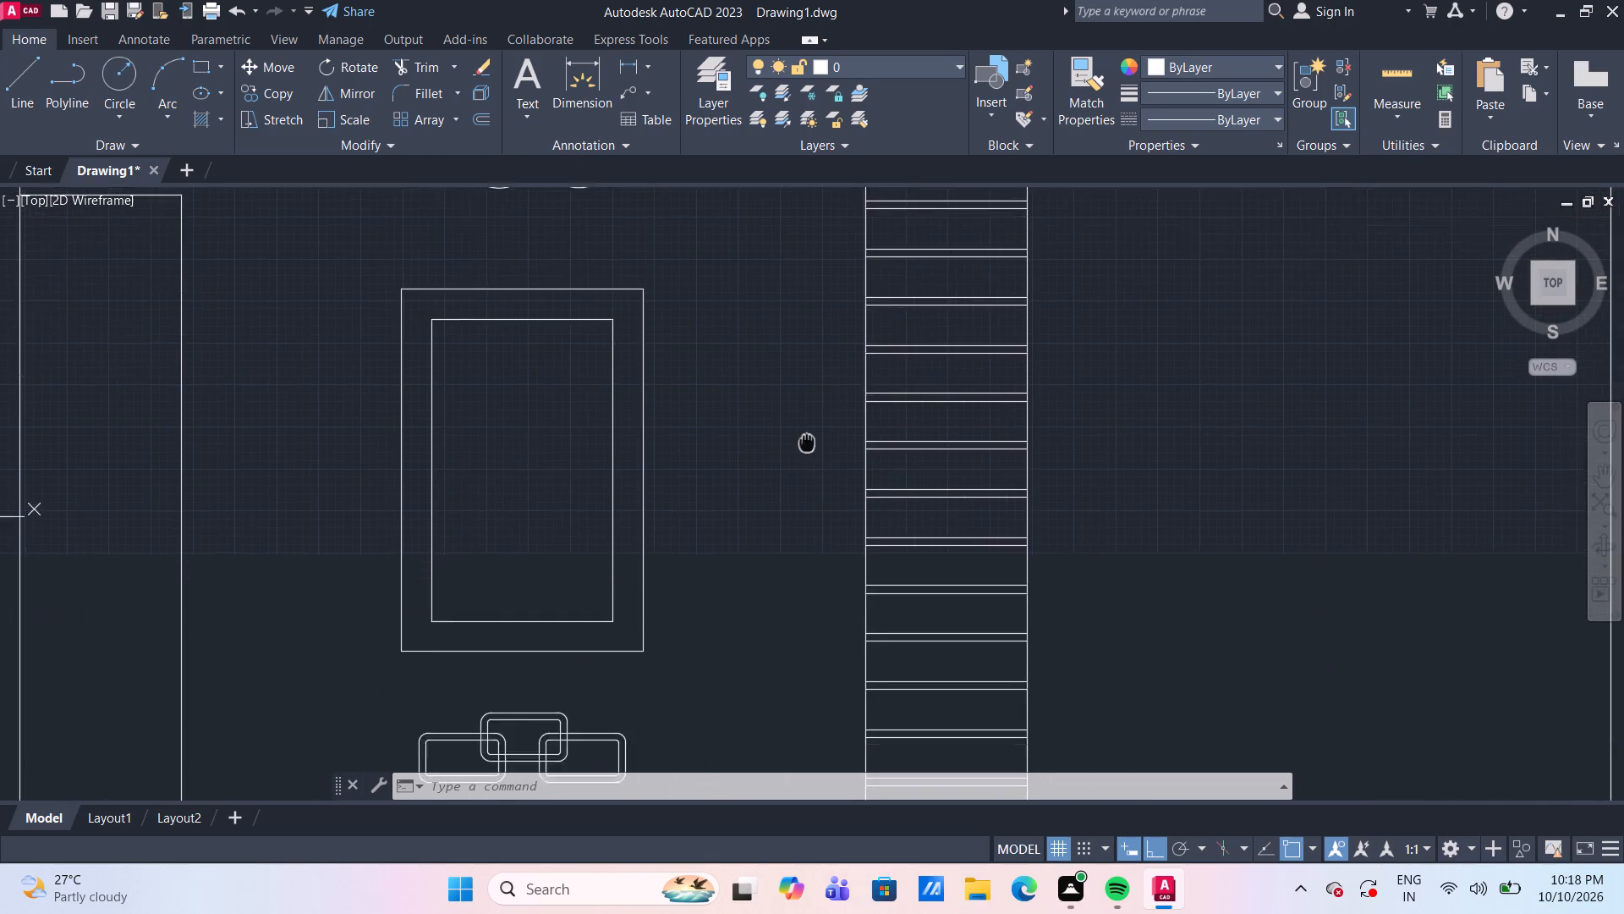
middle_click_drag(808, 422, 815, 394)
scroll(831, 565, "down", 2)
scroll(843, 671, "up", 5)
type("tr")
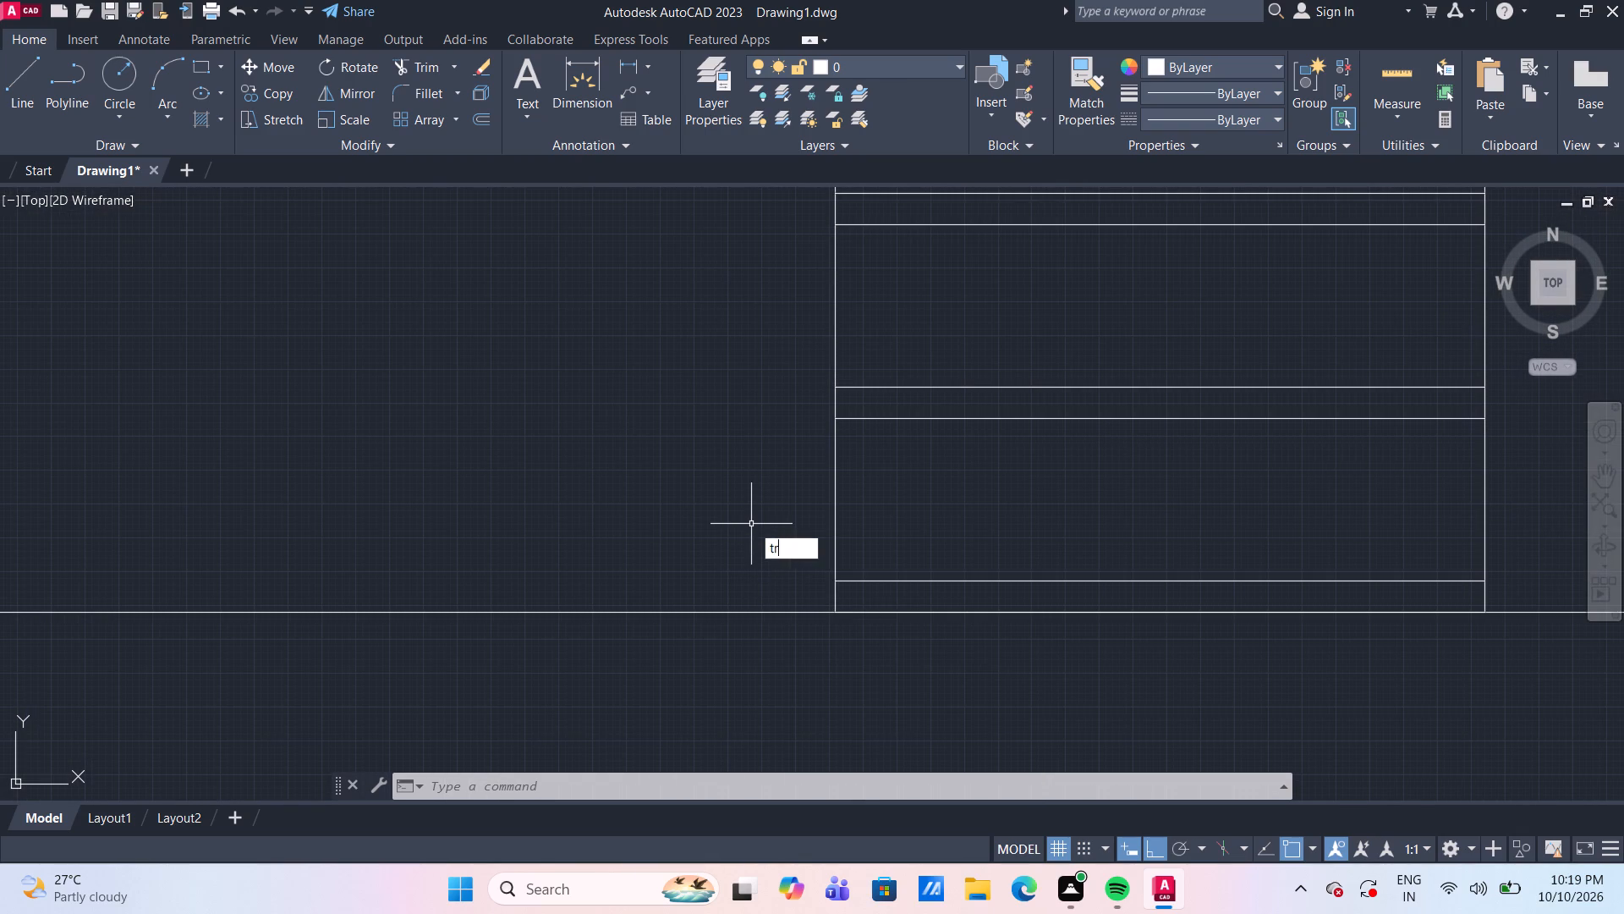
key("space")
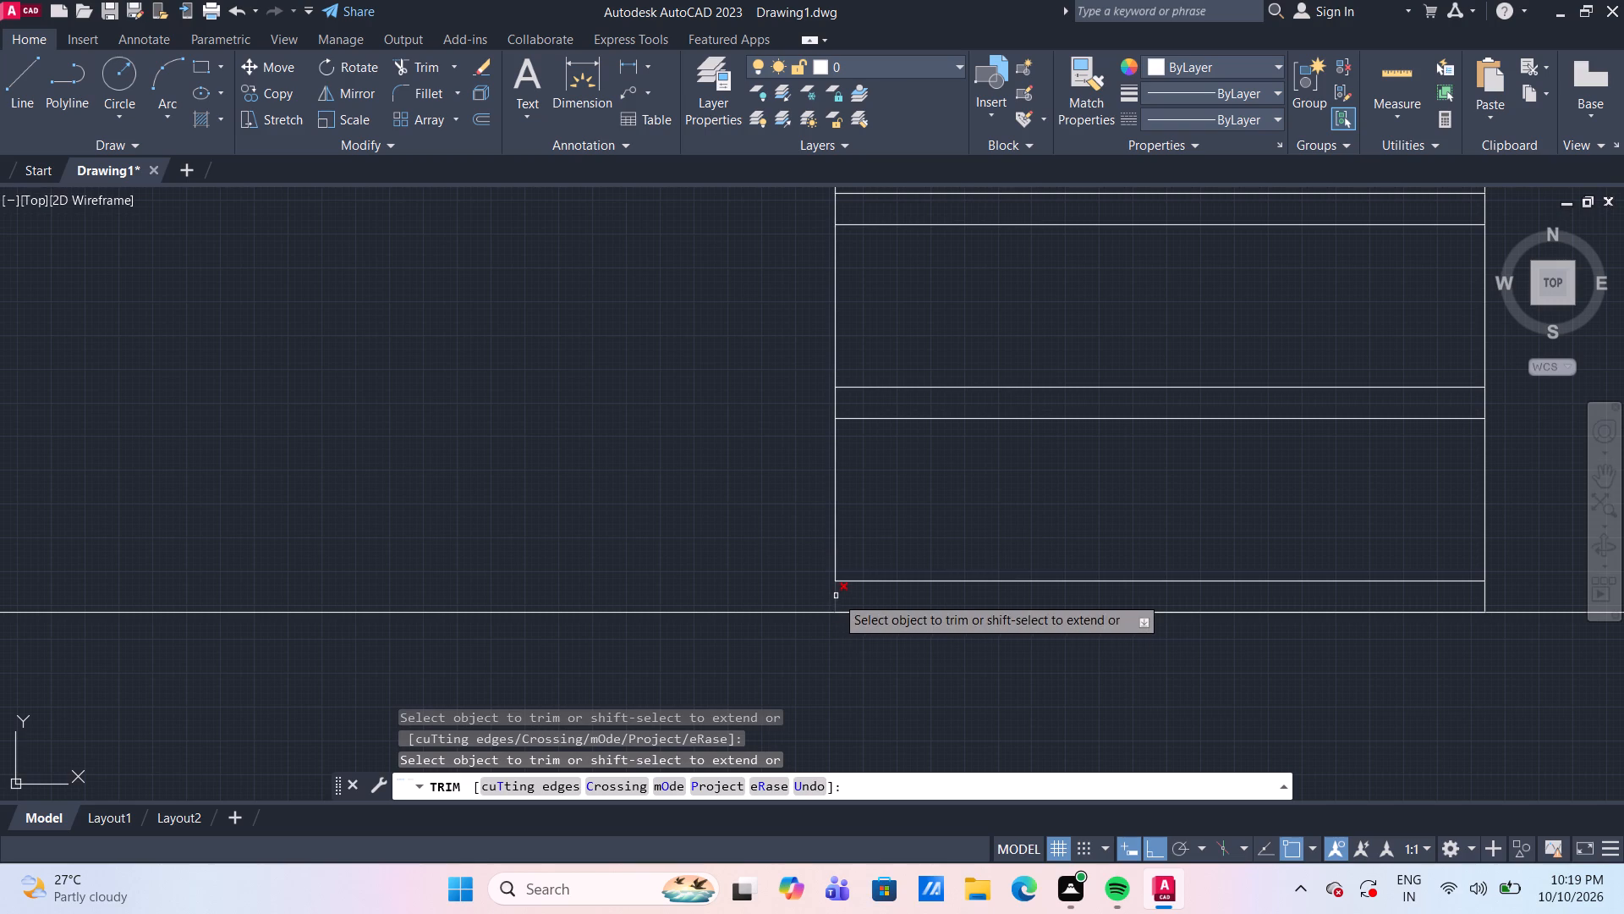
left_click(836, 596)
left_click(837, 406)
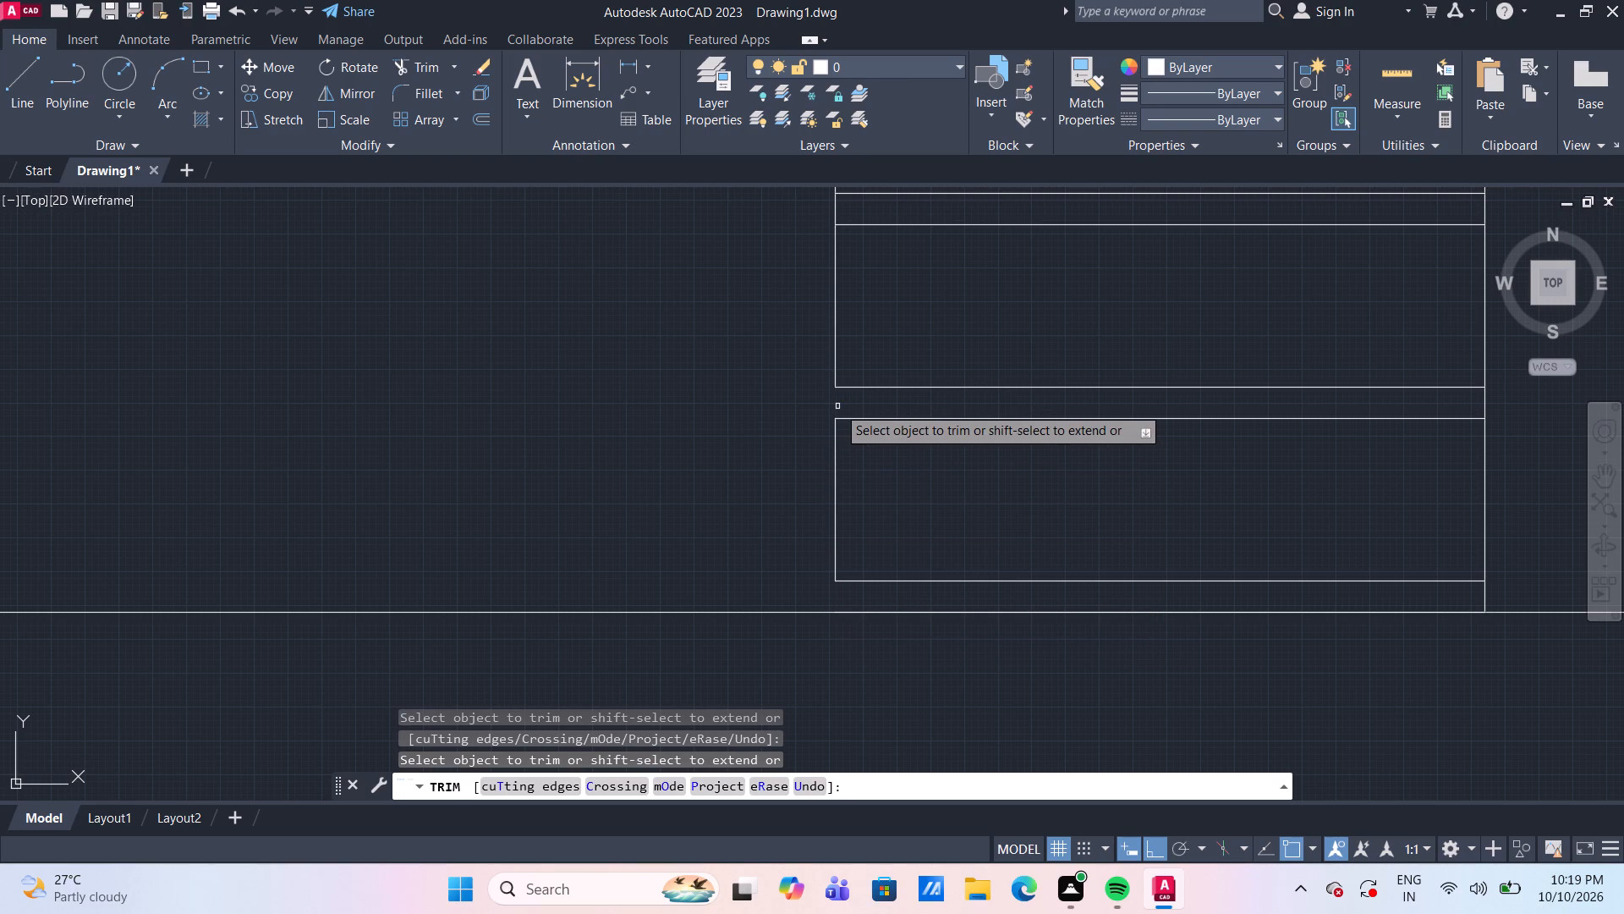
Trim the ladder column's left edge across the next four narrow gaps, working upward from the two lowest already opened.
scroll(1106, 307, "down", 2)
middle_click_drag(1106, 307, 1077, 539)
scroll(983, 534, "up", 3)
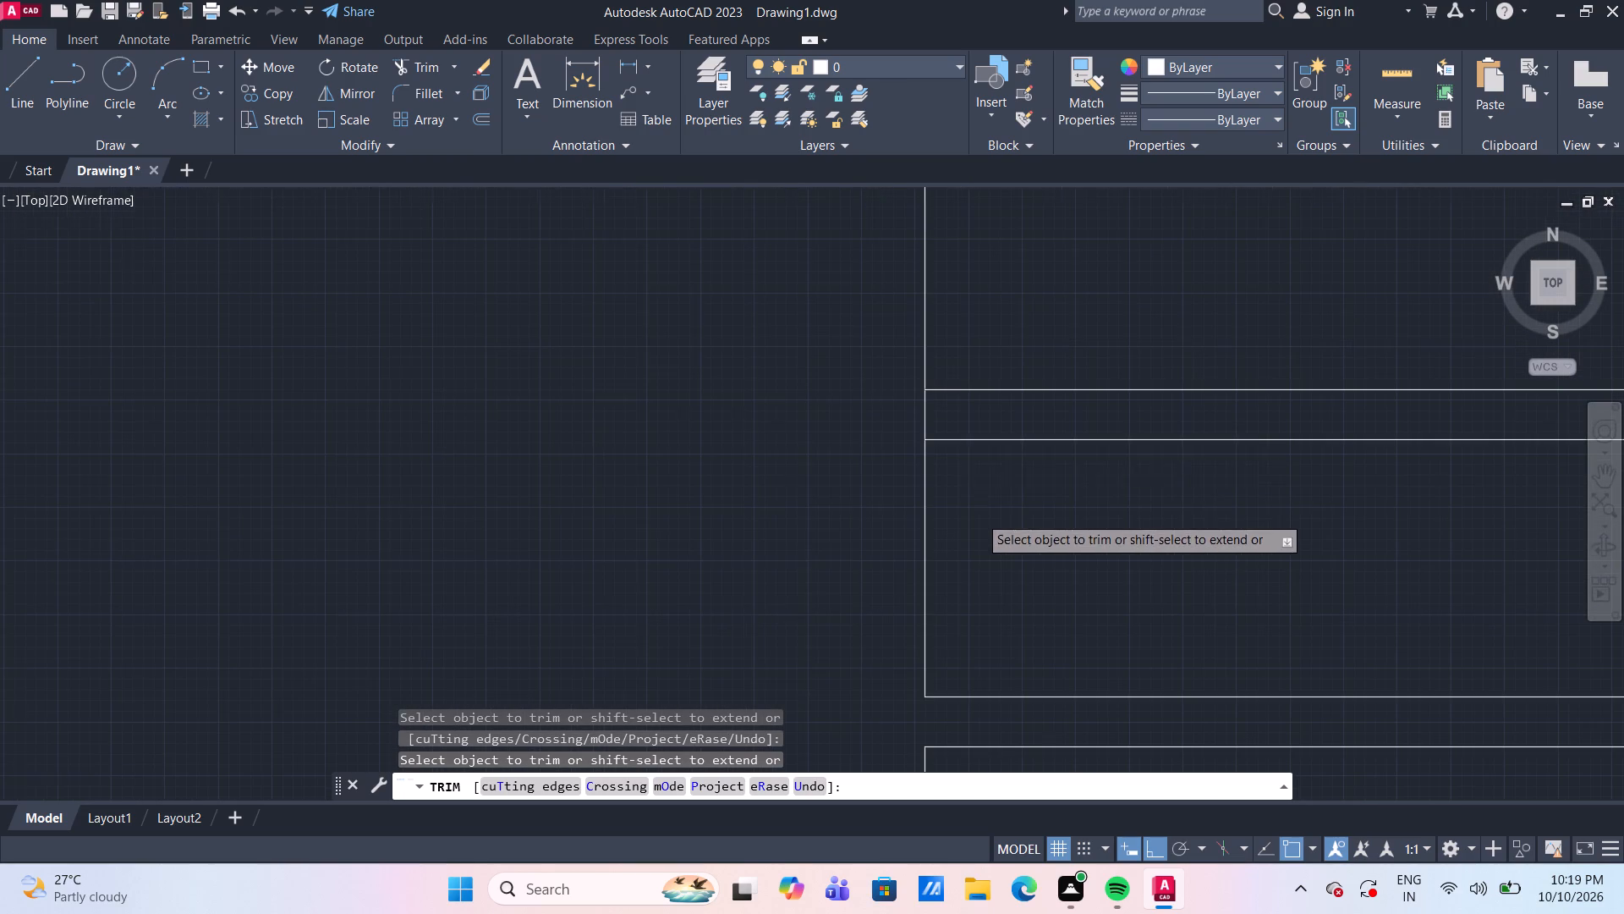
left_click(925, 419)
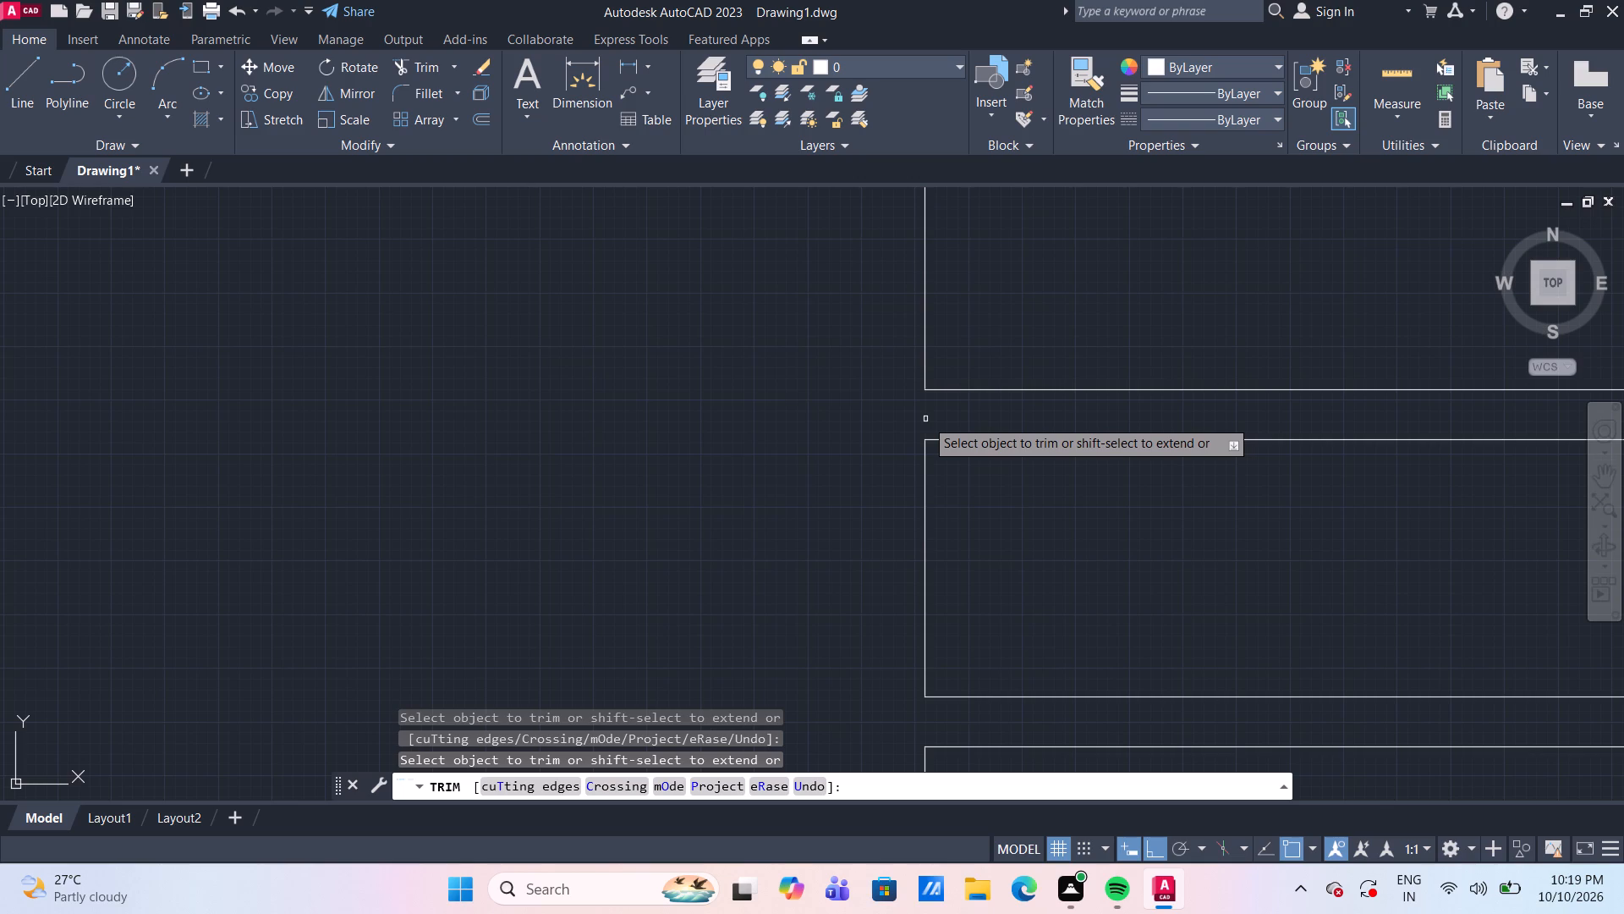
scroll(924, 418, "down", 3)
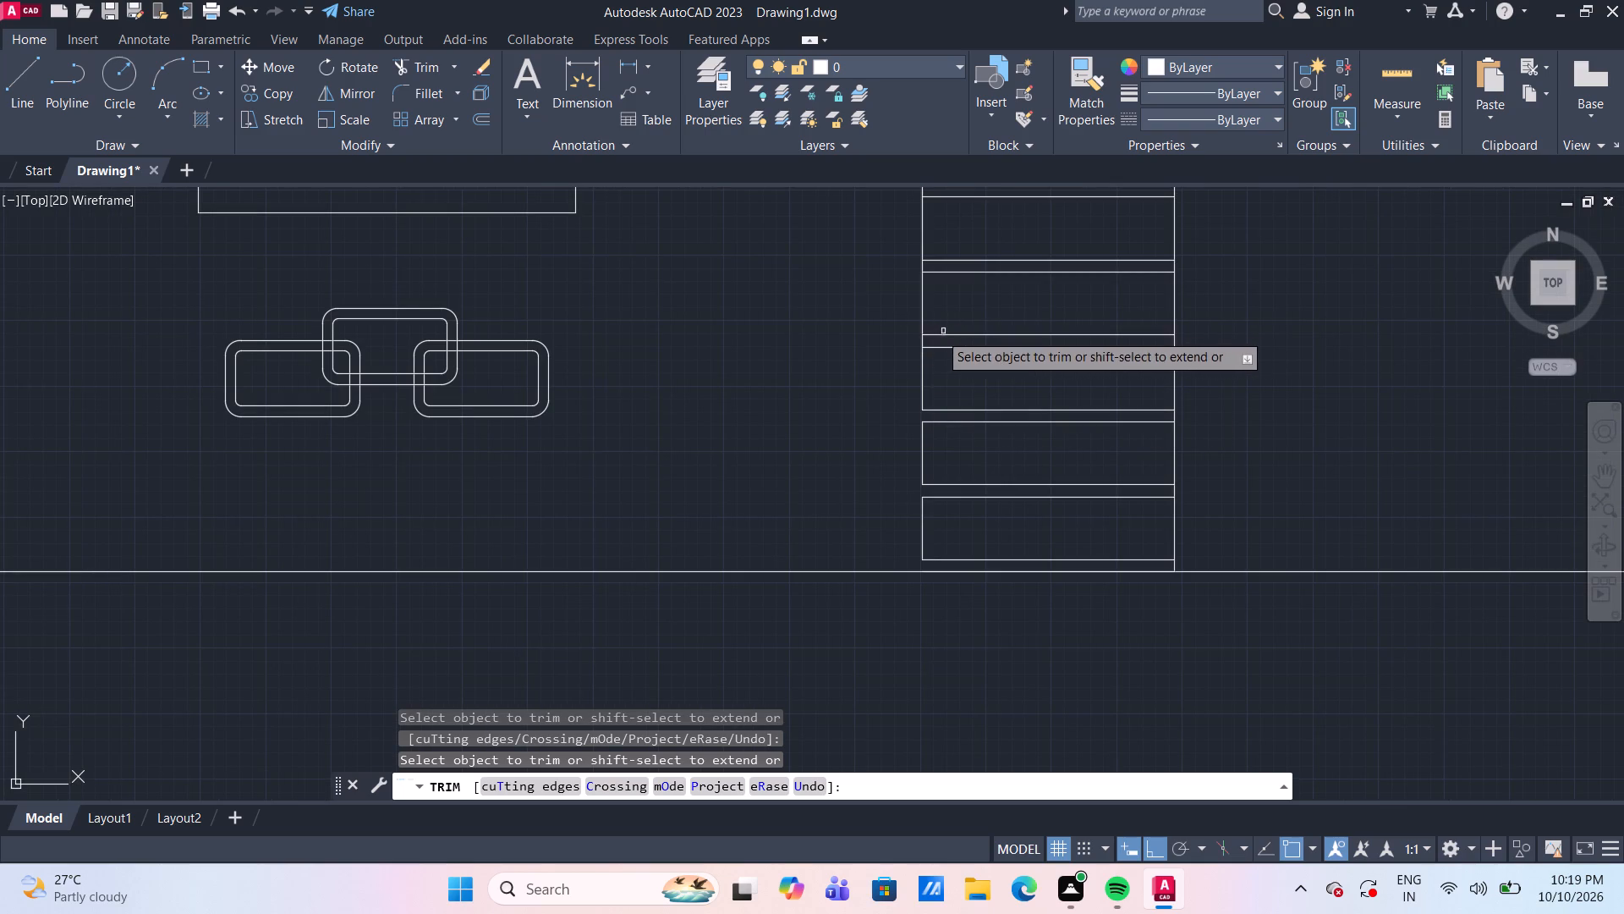
left_click(919, 340)
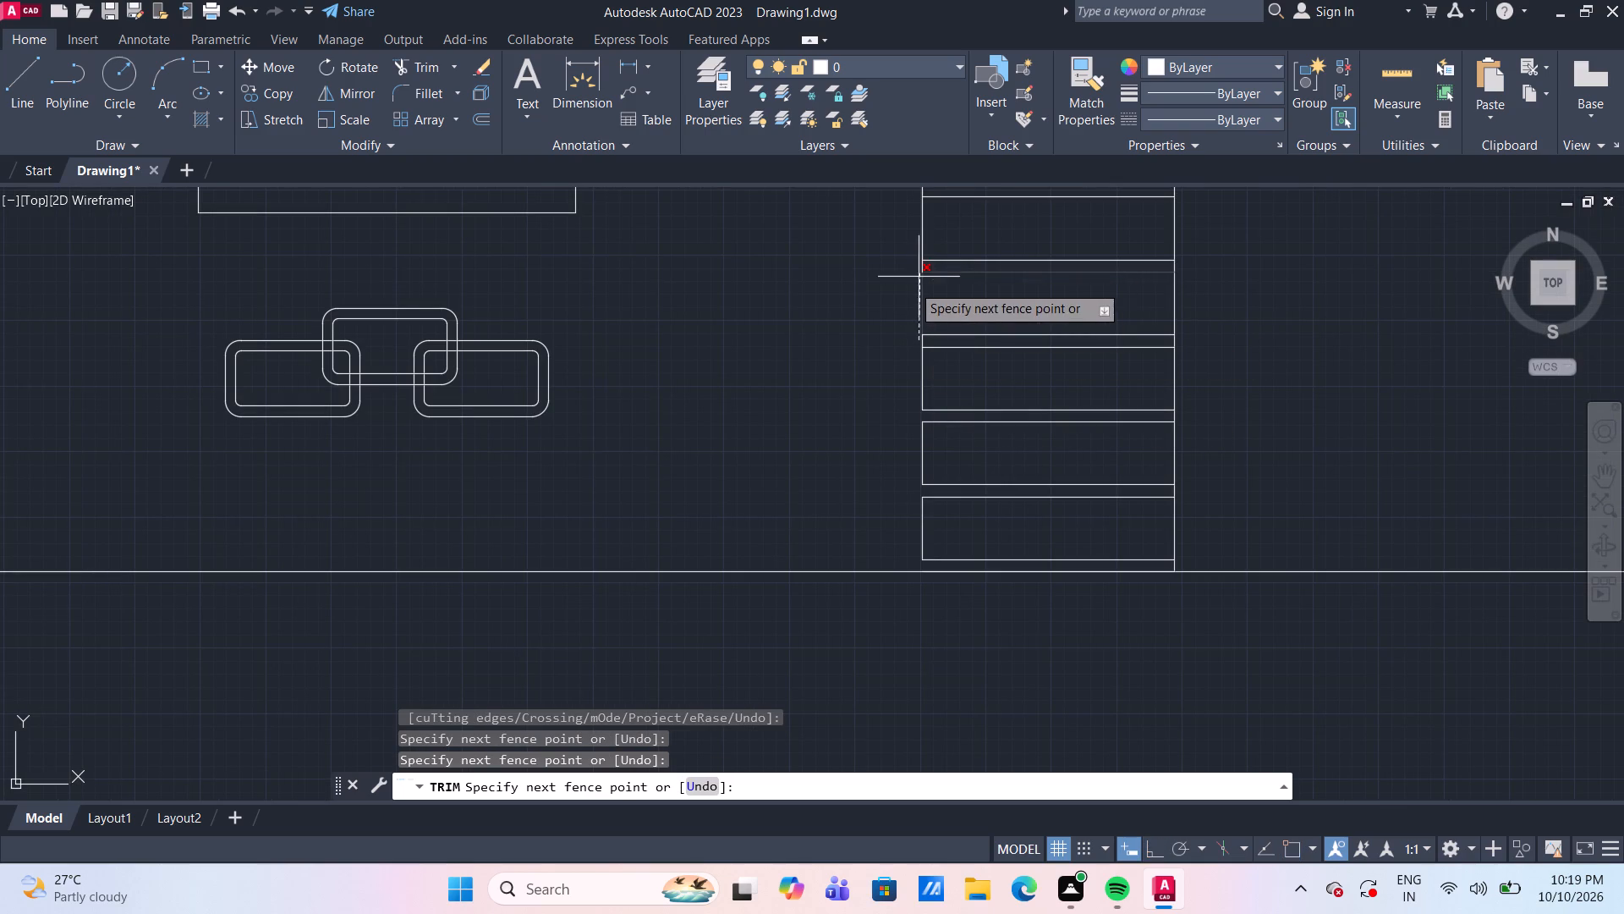
left_click(893, 298)
scroll(924, 350, "up", 2)
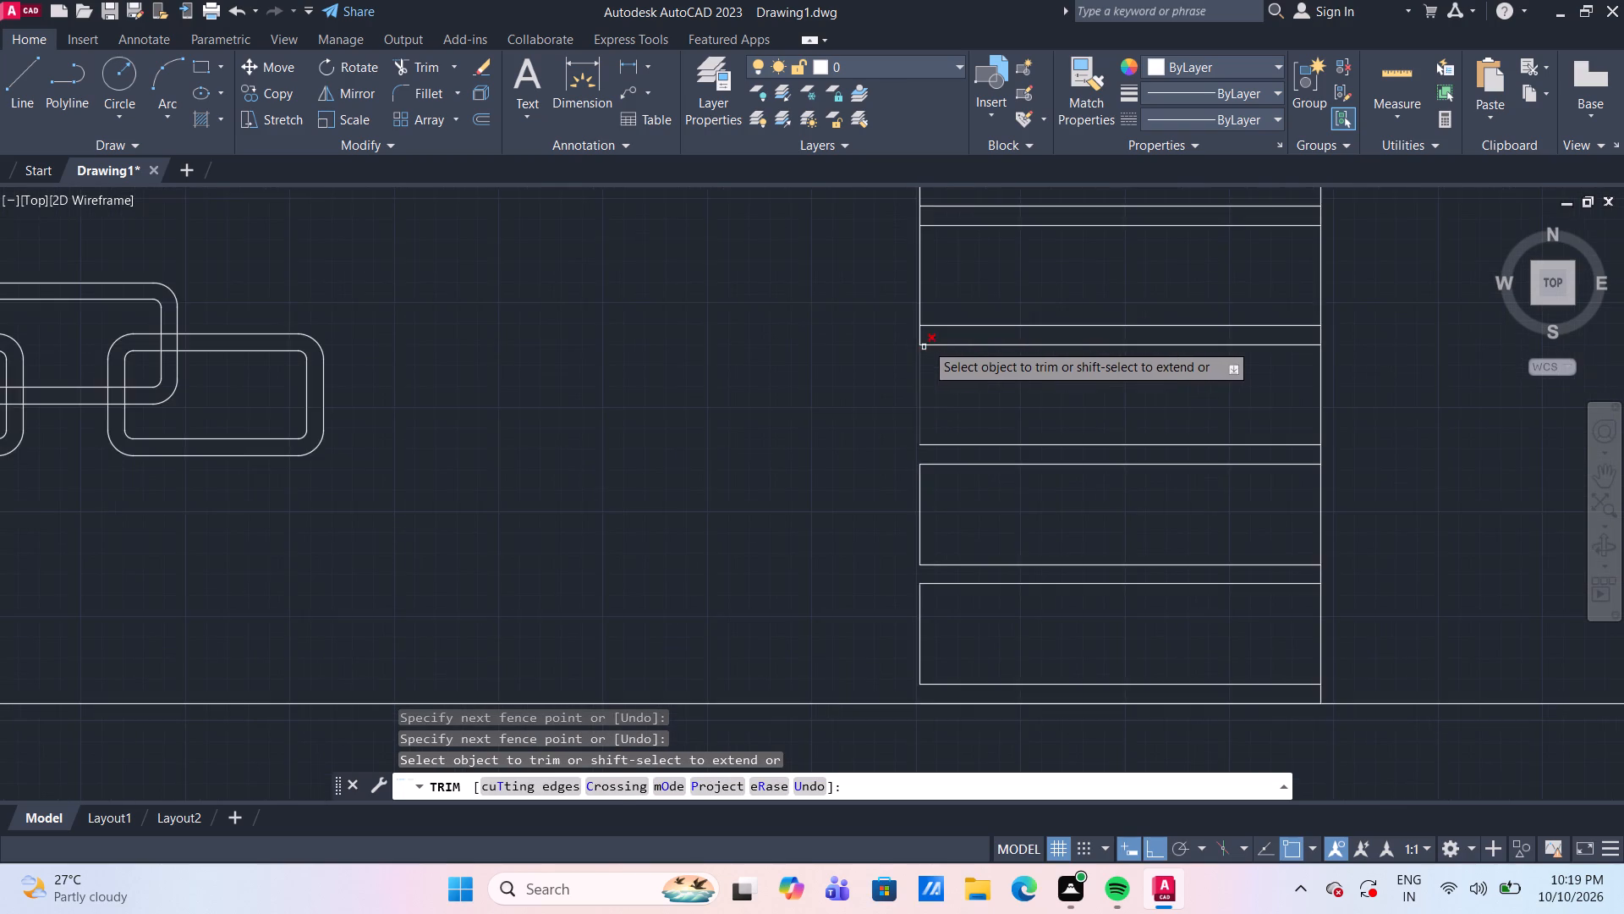
left_click(913, 333)
middle_click_drag(1028, 261, 1029, 392)
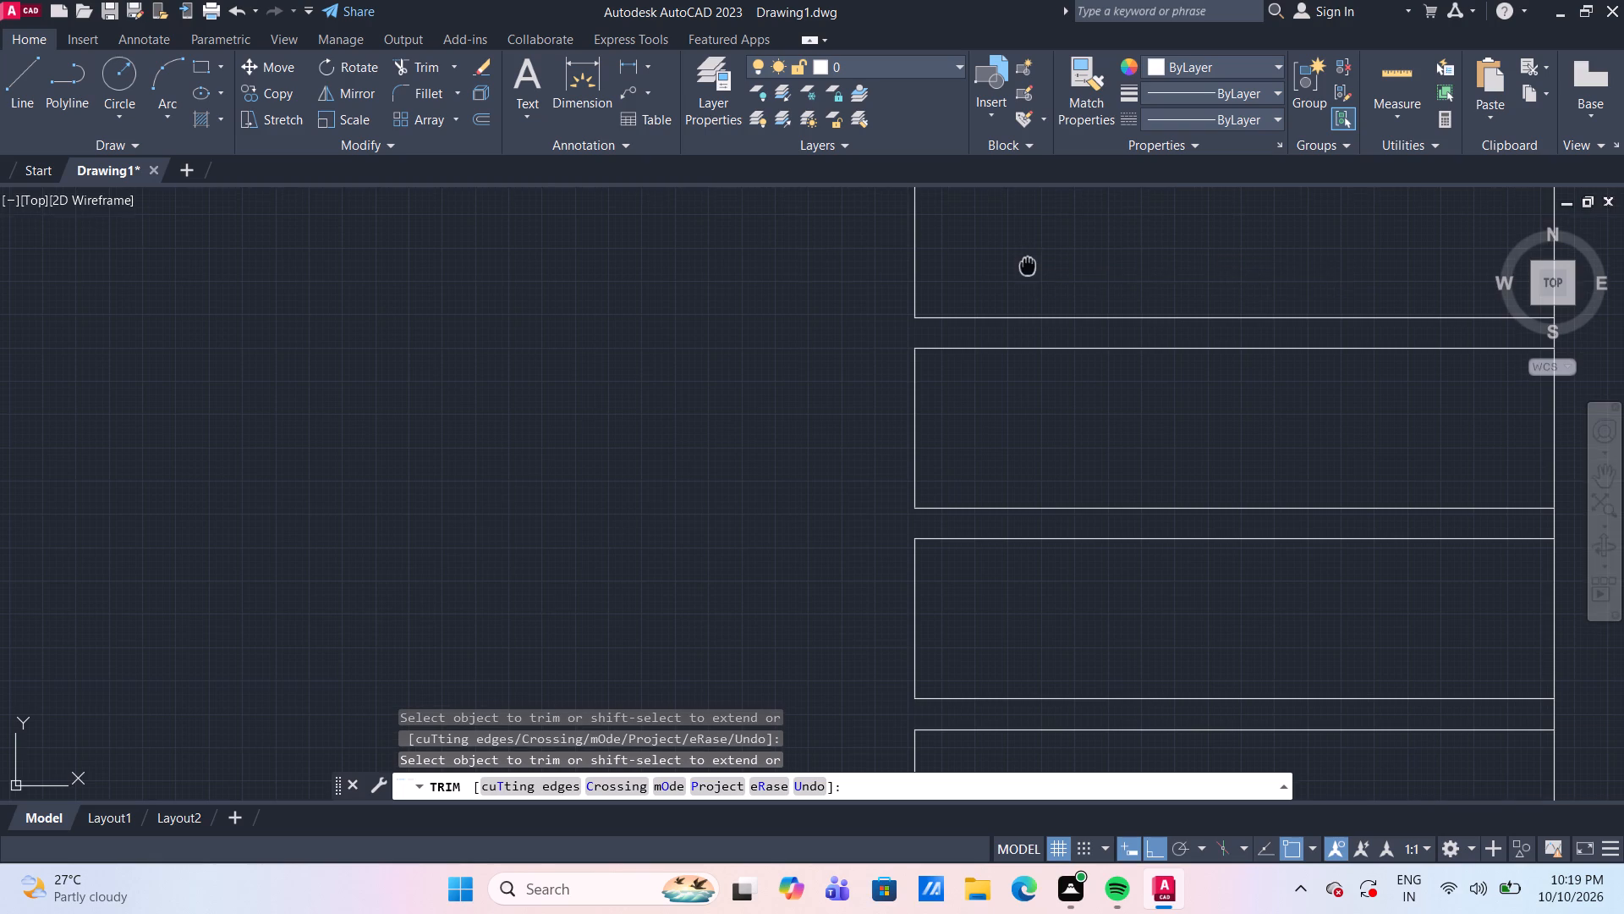
middle_click_drag(1029, 392, 1029, 584)
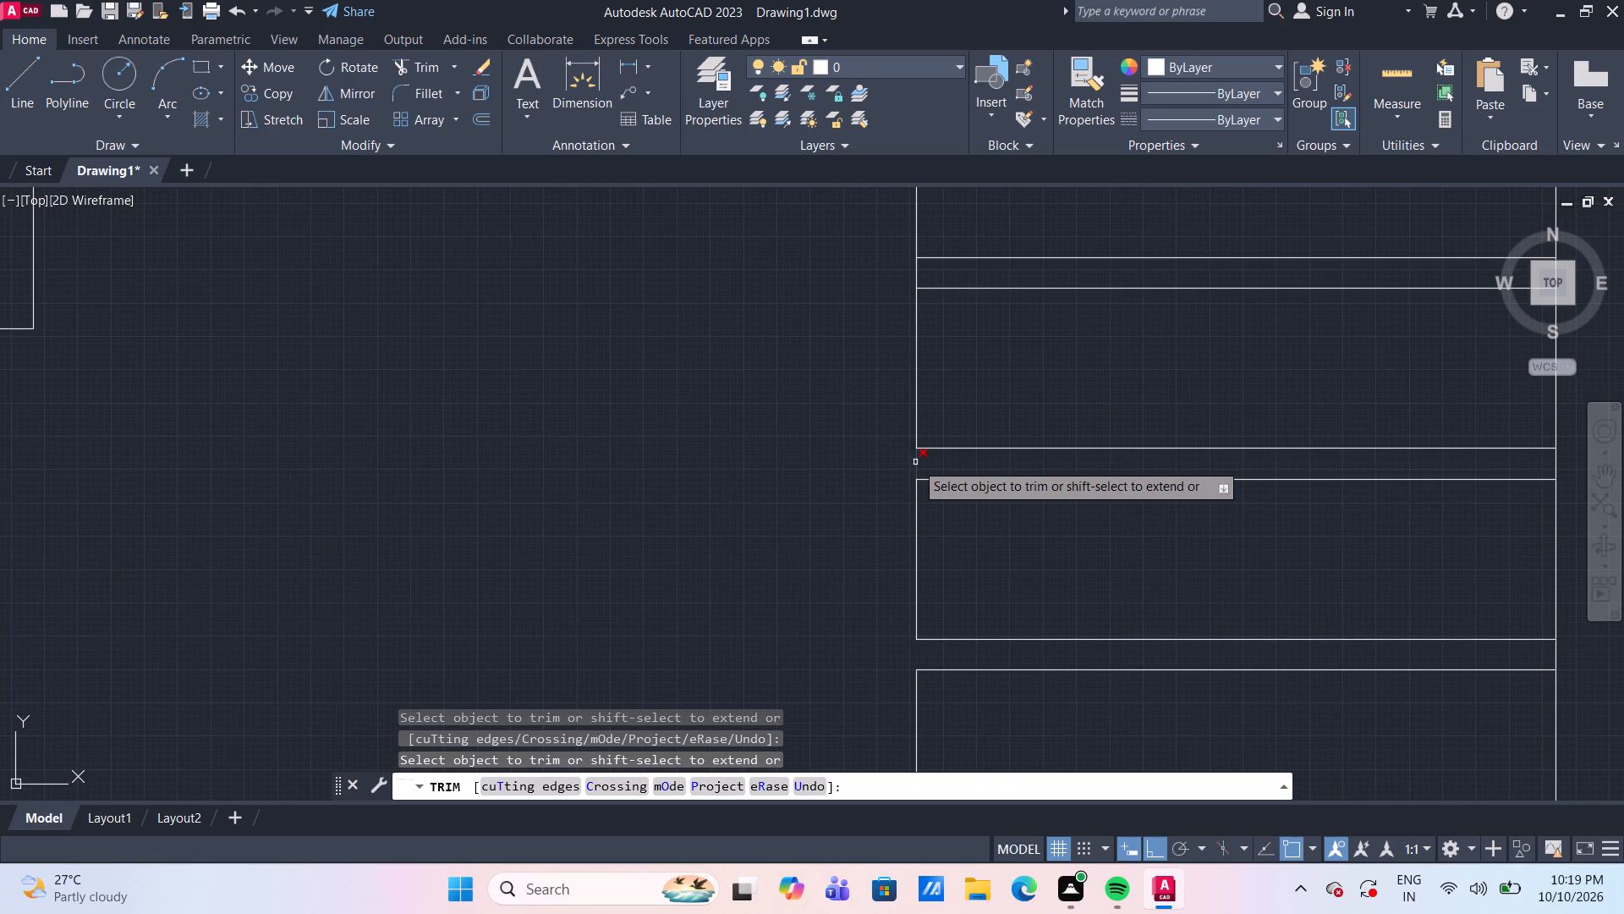
left_click(915, 462)
left_click(915, 271)
Continue up the ladder column, trimming its left edge across the following four narrow gaps.
scroll(908, 276, "down", 3)
middle_click_drag(921, 256, 942, 503)
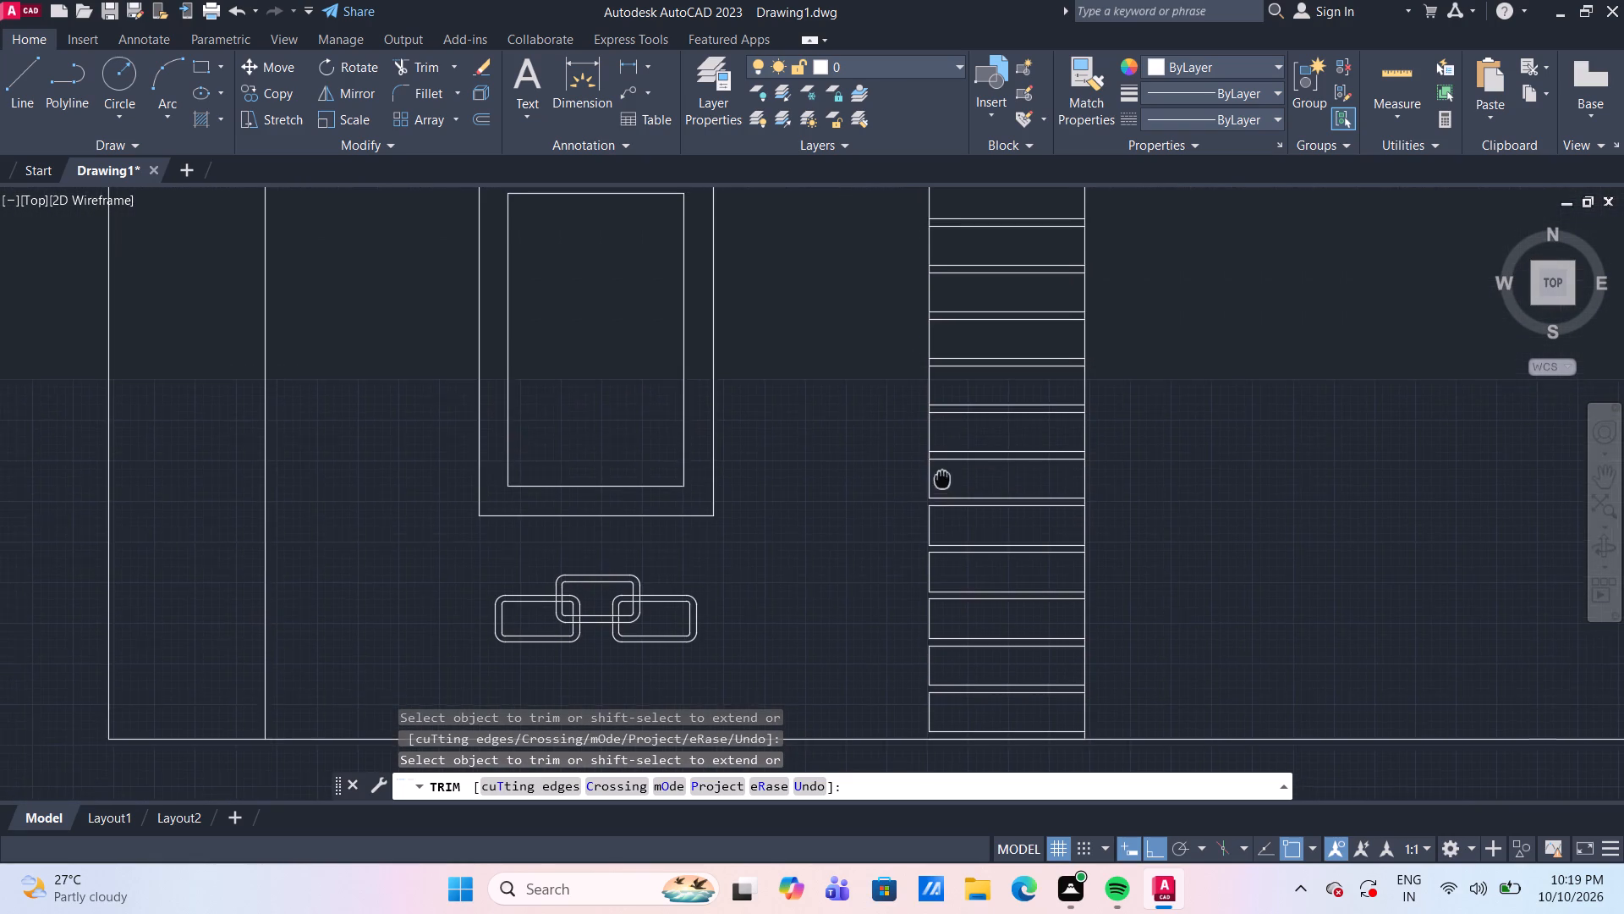
middle_click_drag(942, 503, 941, 523)
scroll(945, 520, "up", 1)
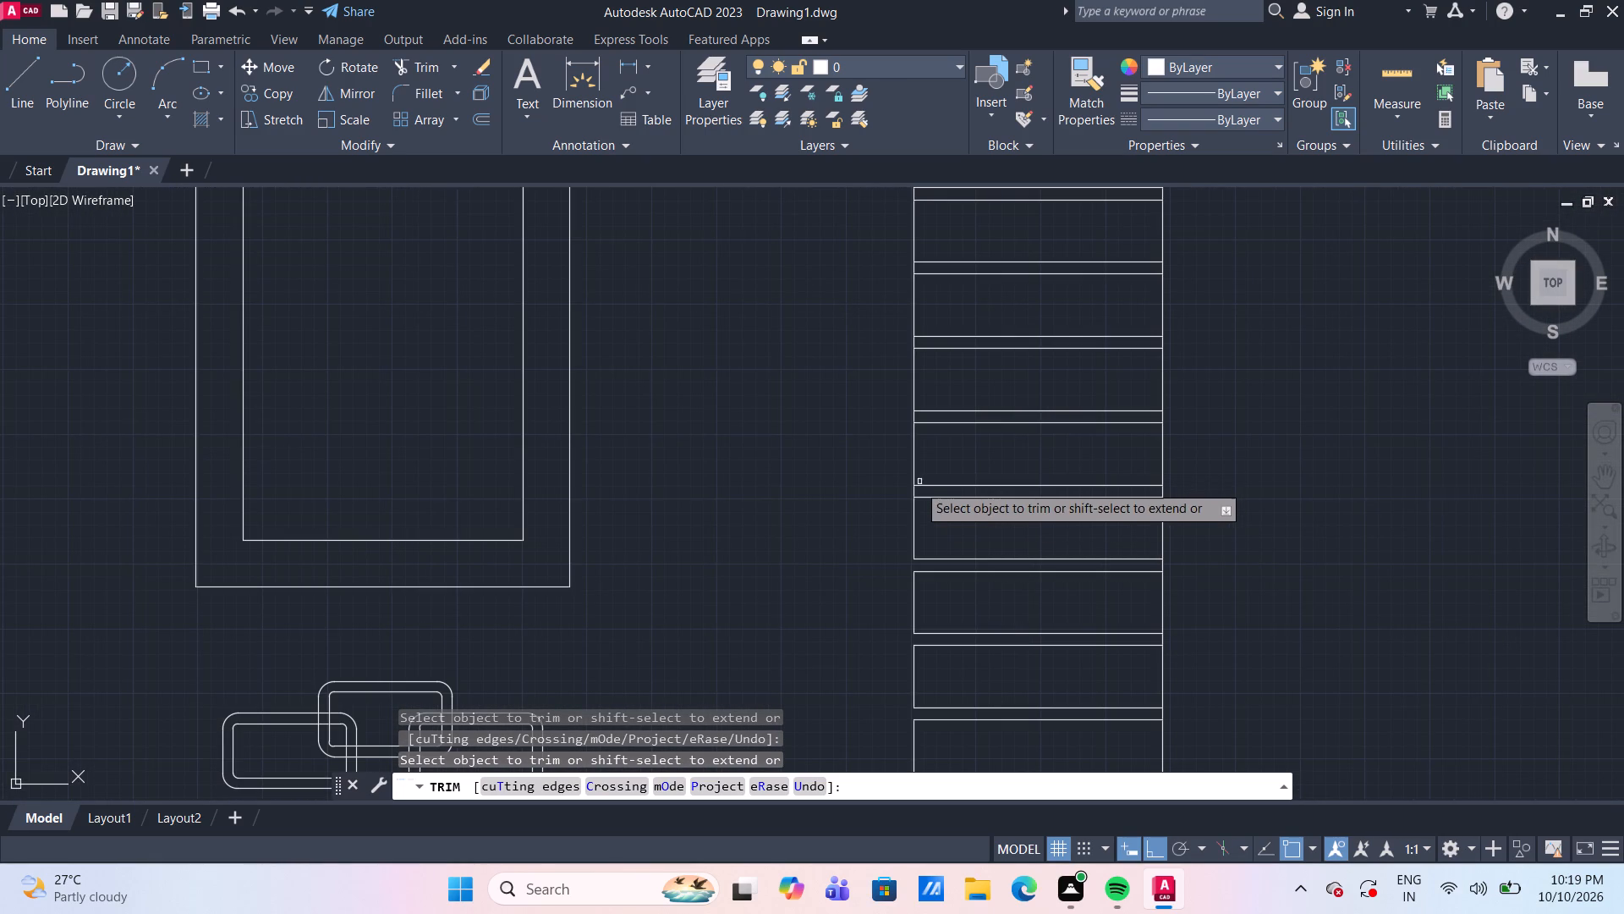
left_click(913, 490)
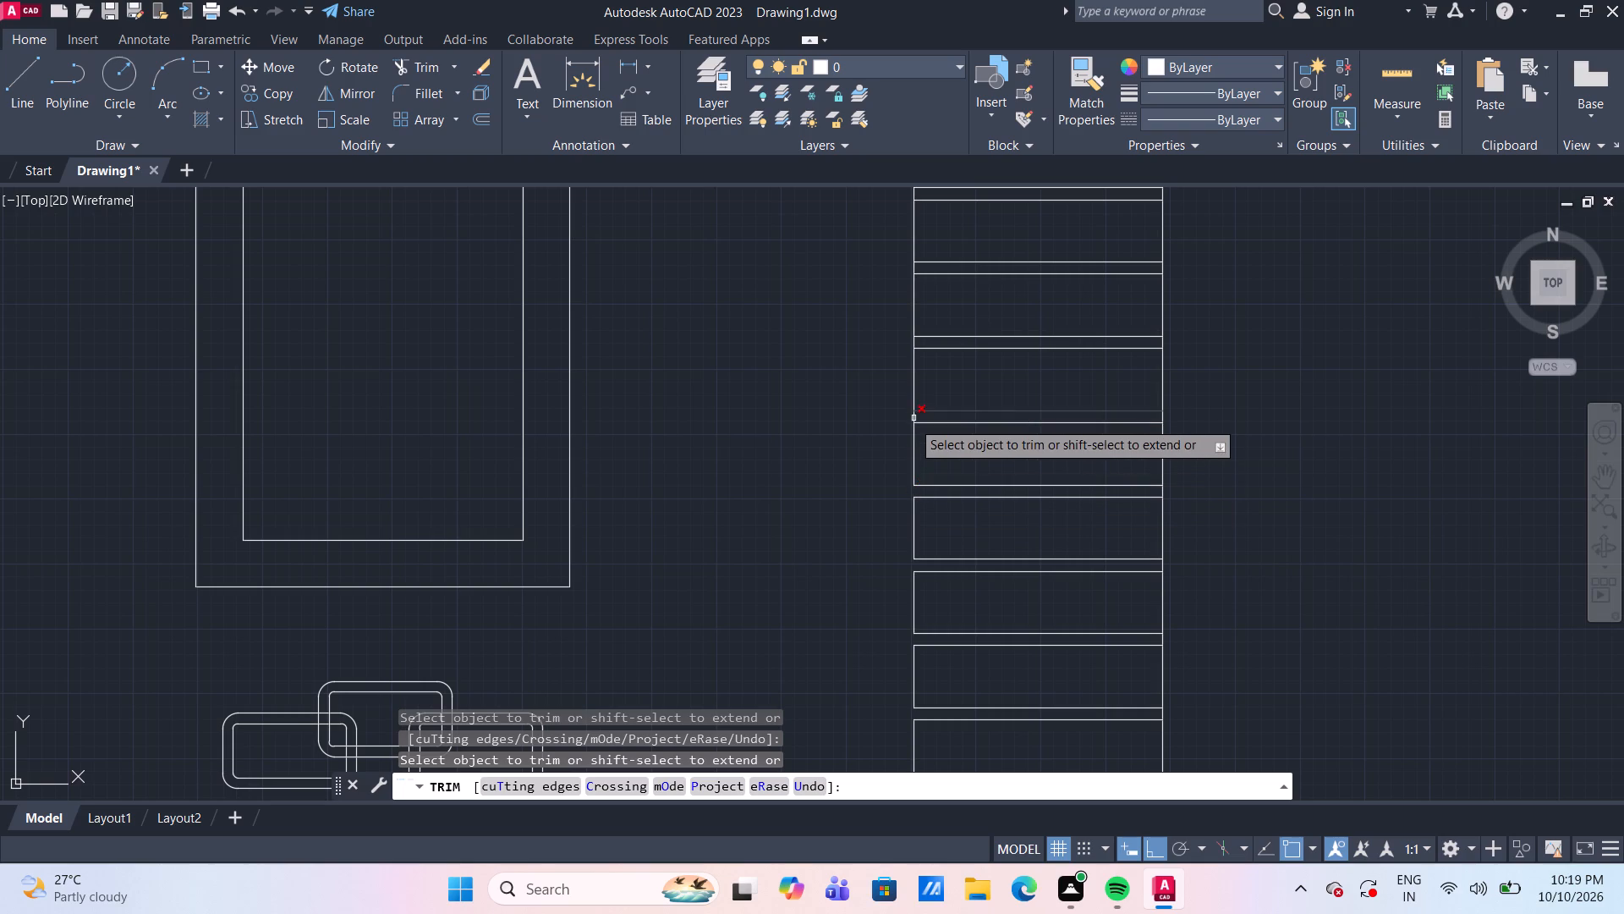
scroll(919, 398, "up", 3)
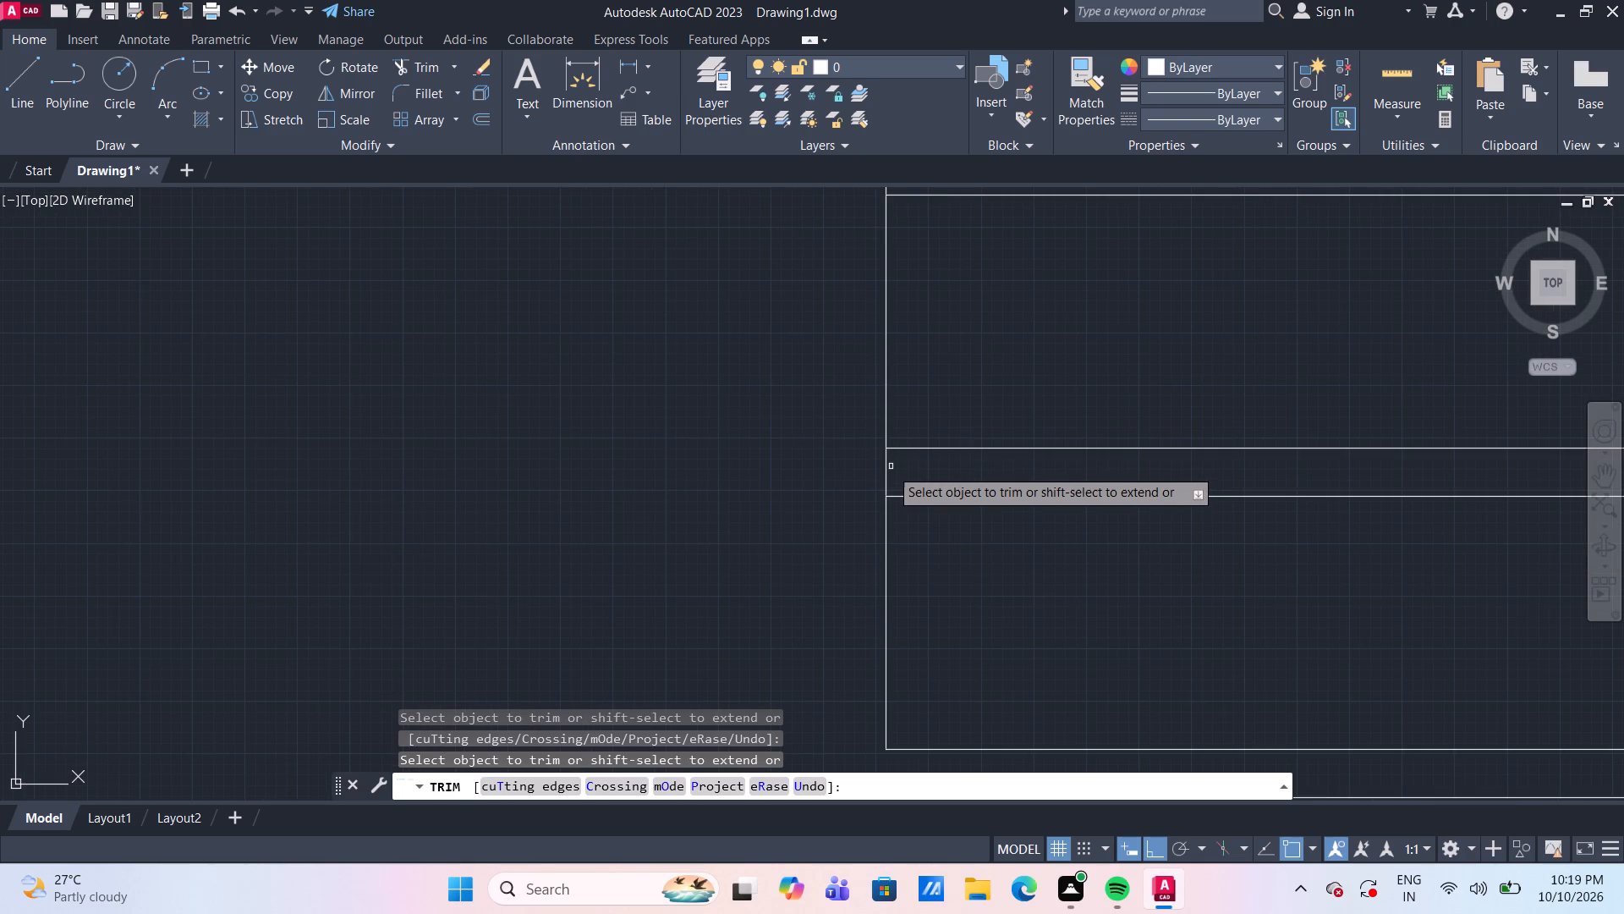
left_click_drag(886, 468, 884, 457)
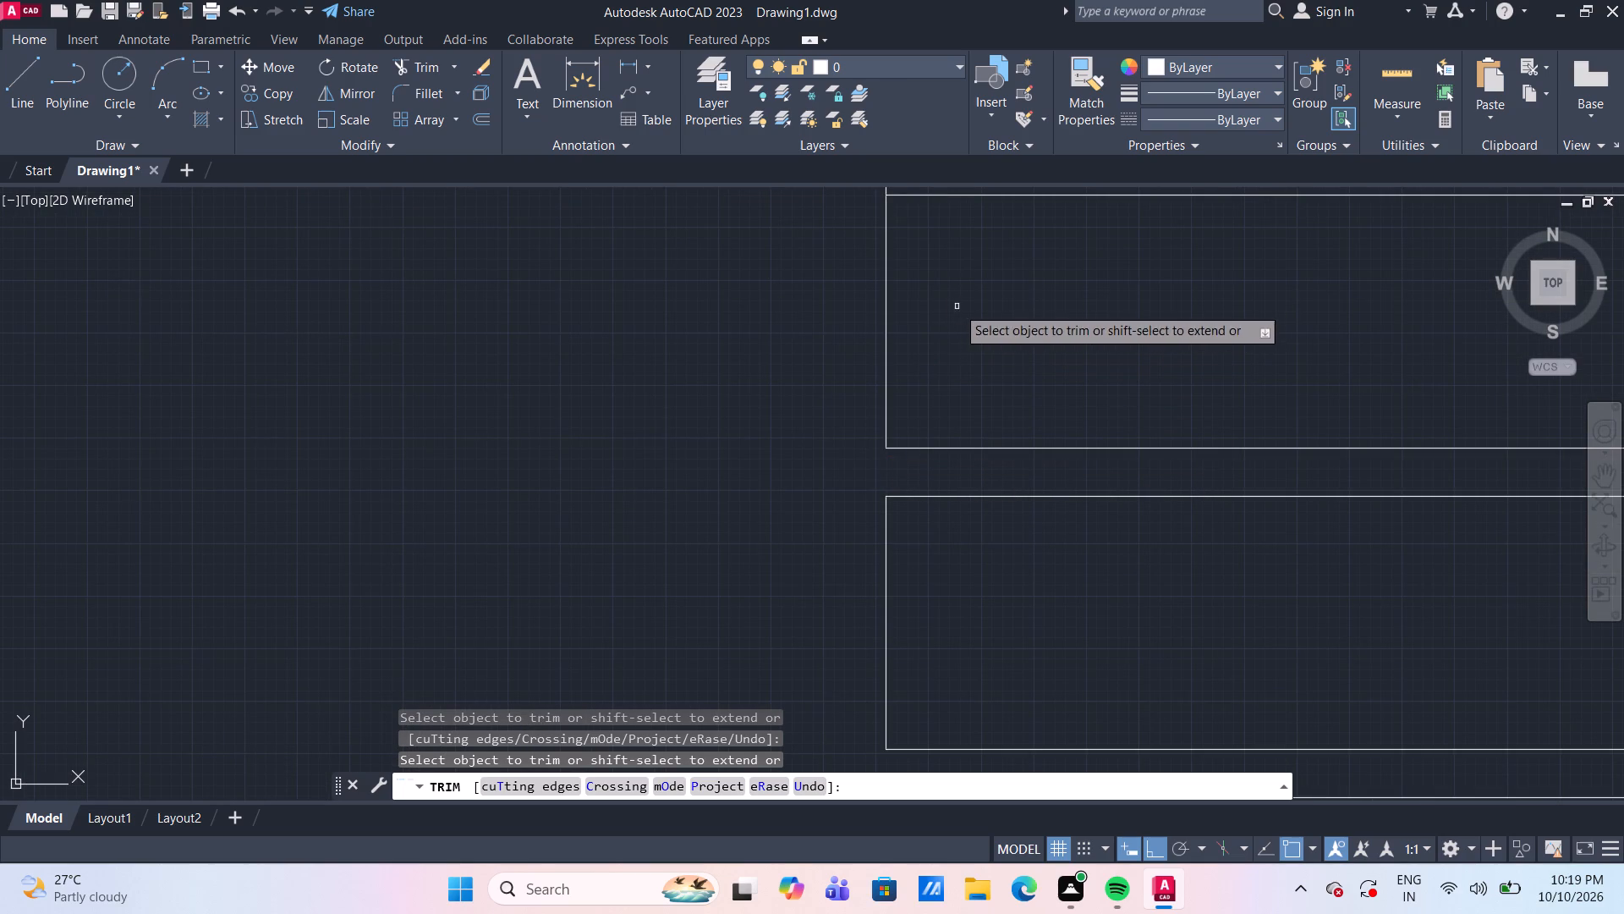
middle_click_drag(957, 306, 939, 615)
scroll(963, 312, "down", 1)
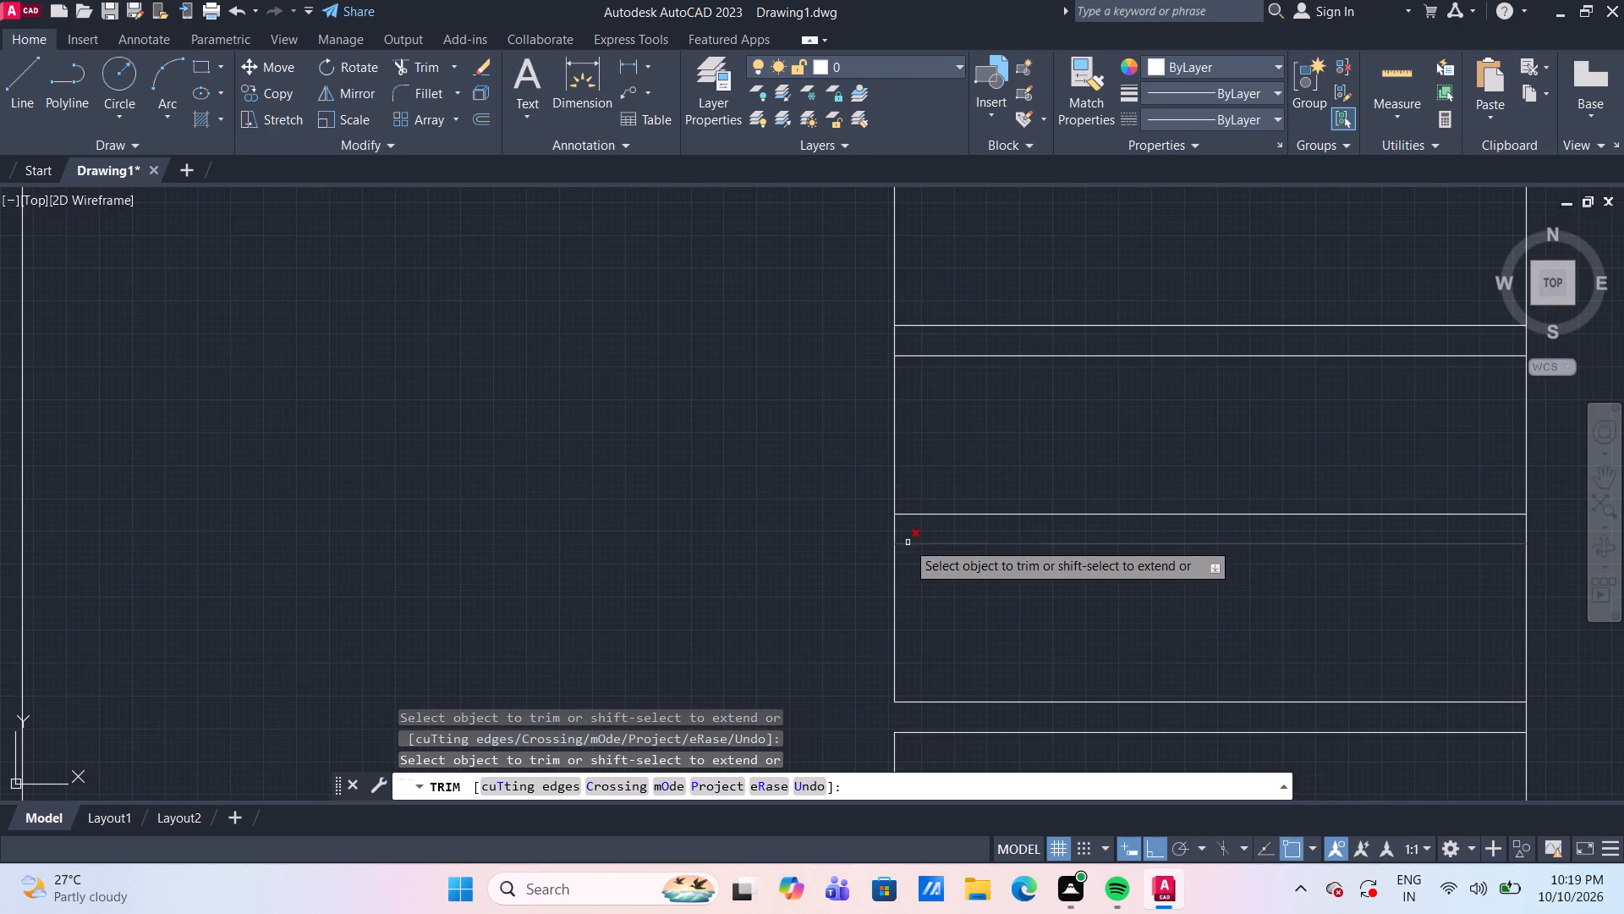
left_click(894, 532)
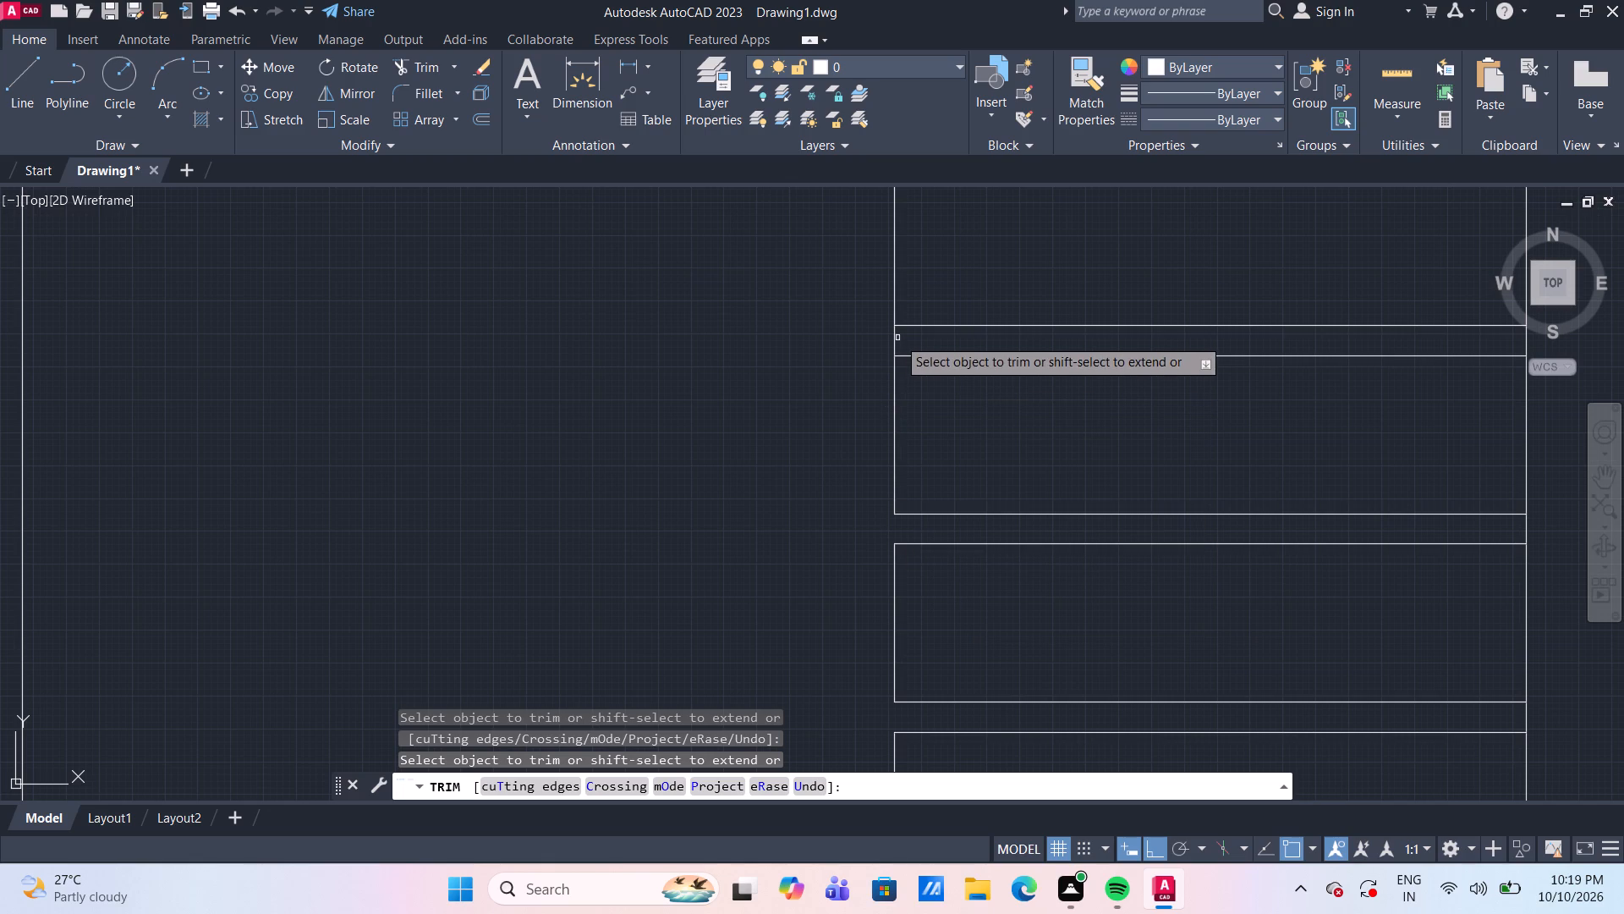
left_click(893, 339)
Trim the ladder column's left edge across the six remaining narrow gaps below the horizontal band that crosses the column.
middle_click_drag(961, 259, 957, 487)
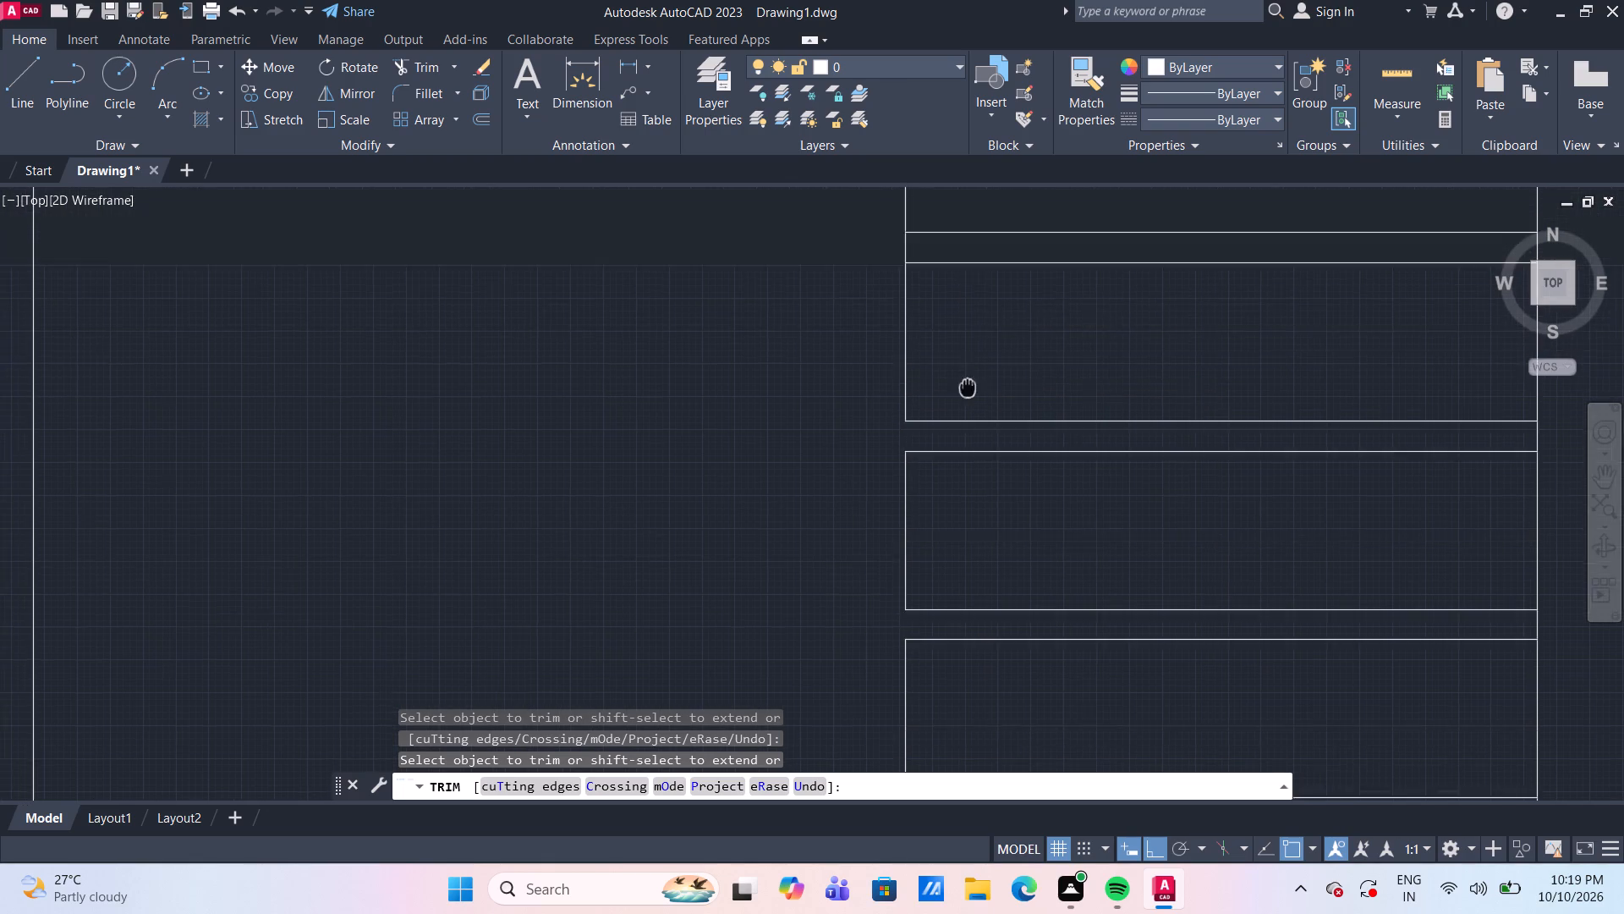
middle_click_drag(957, 487, 904, 685)
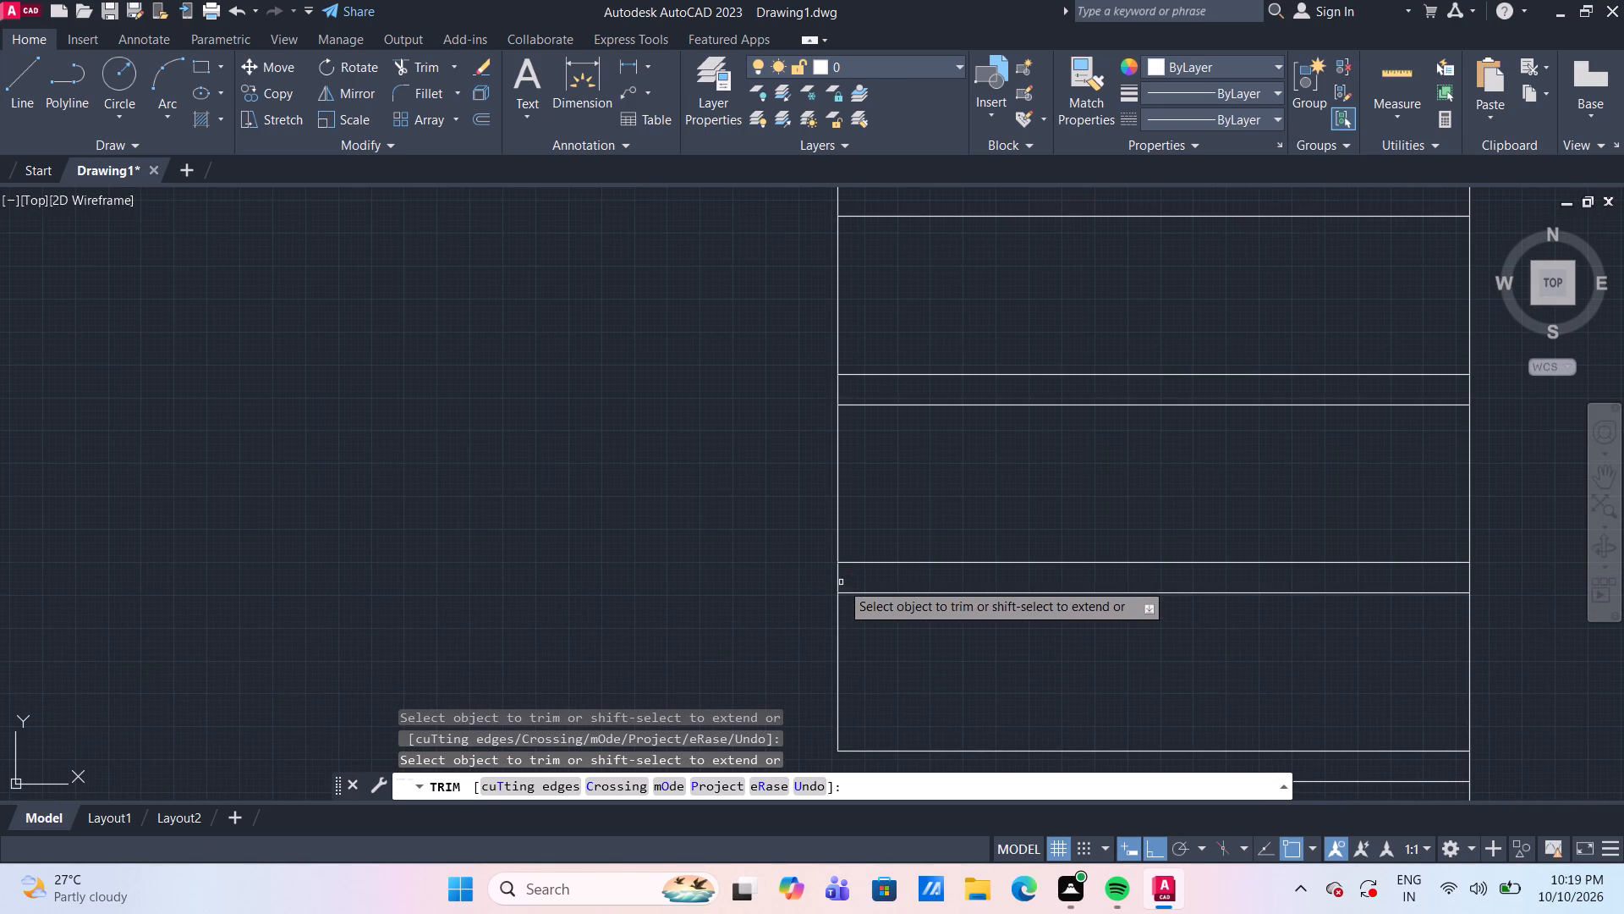
left_click(839, 576)
left_click(836, 390)
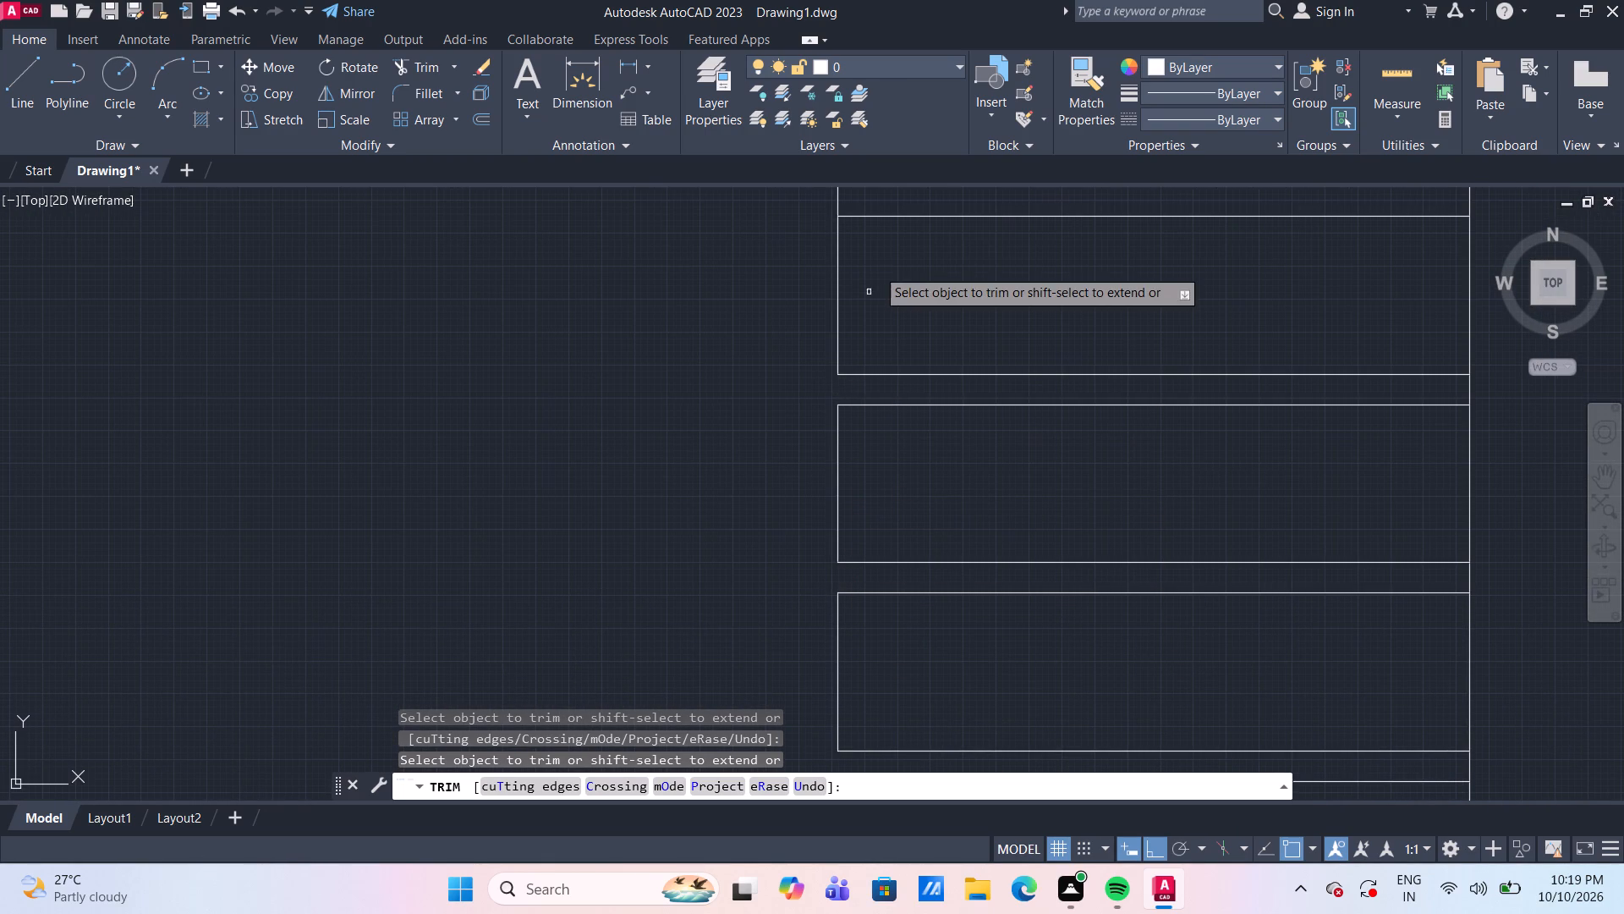
middle_click_drag(881, 267, 862, 662)
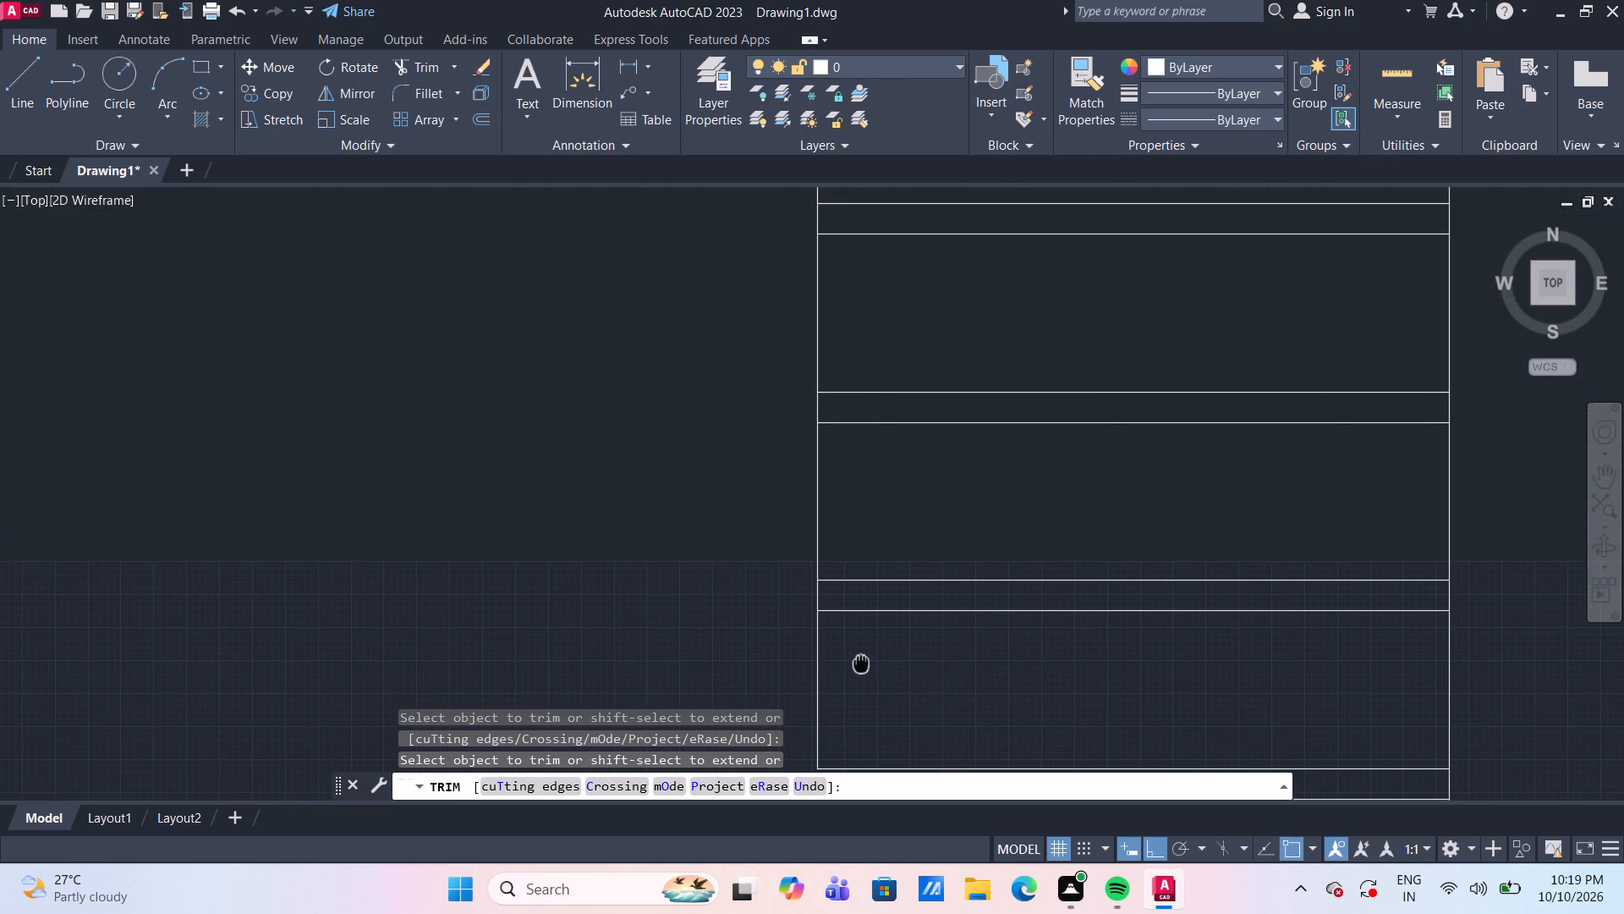
left_click(820, 599)
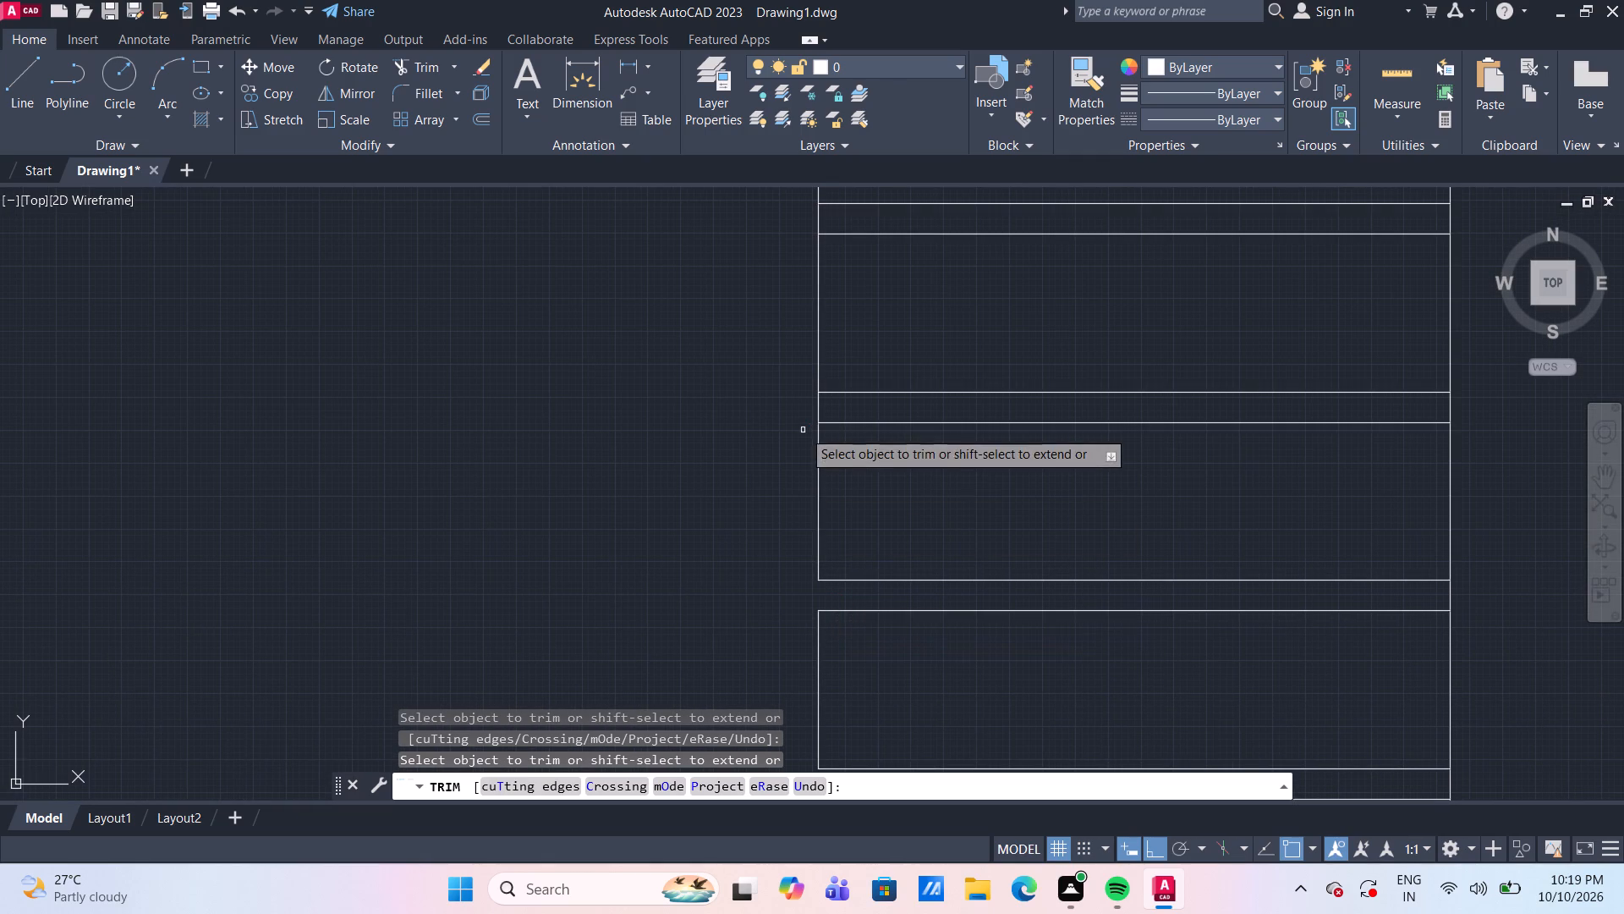
left_click(819, 408)
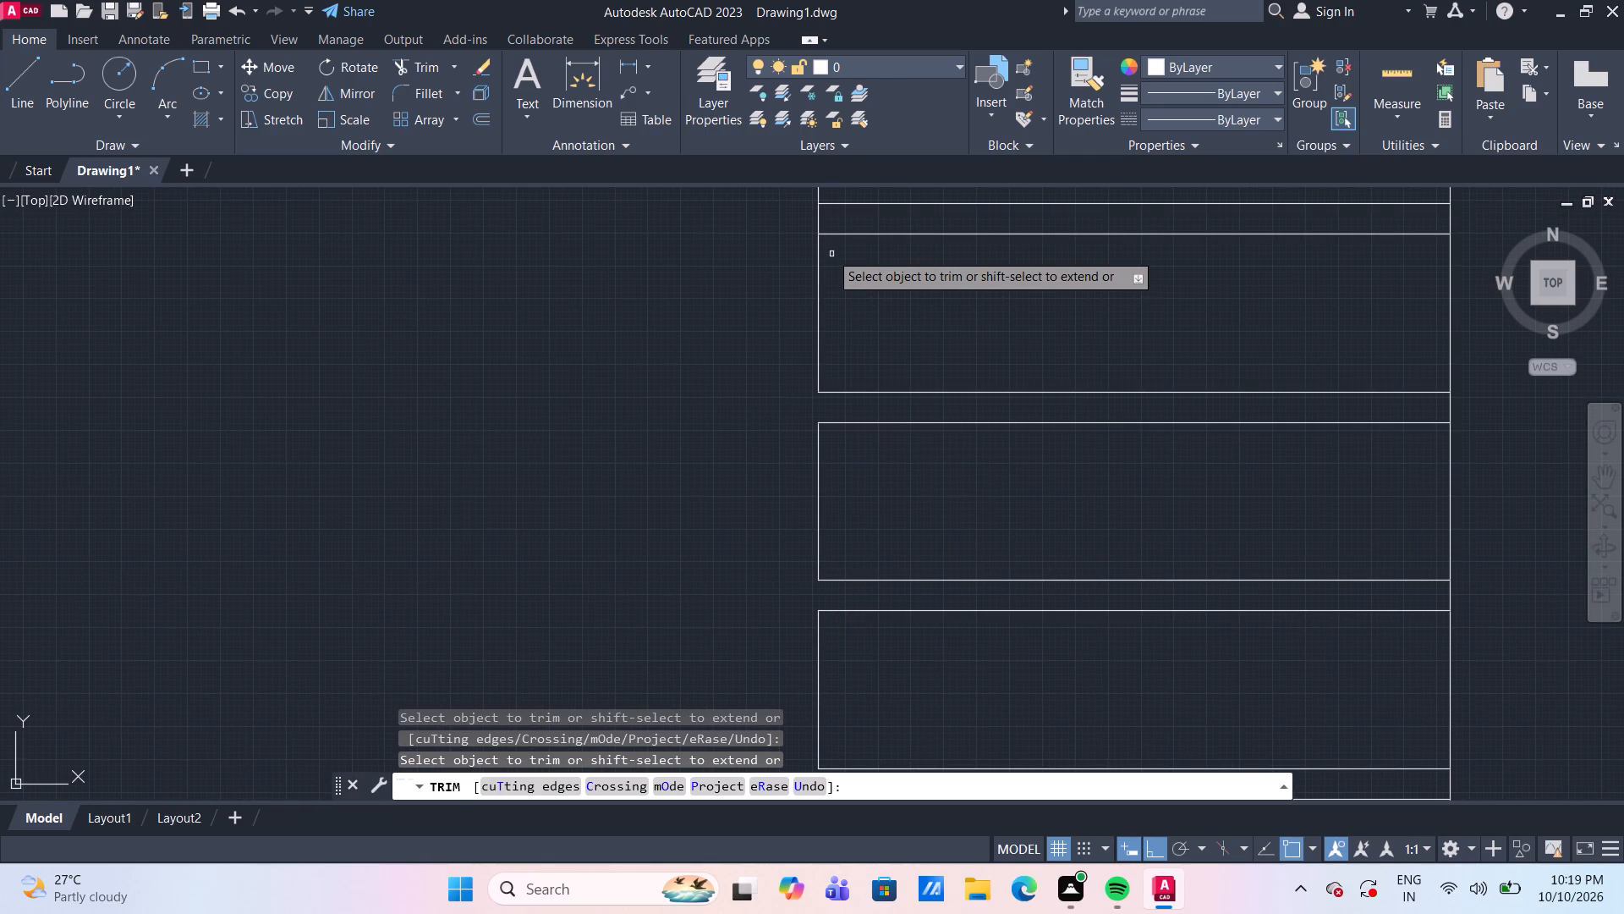
left_click(818, 220)
middle_click_drag(868, 285, 877, 466)
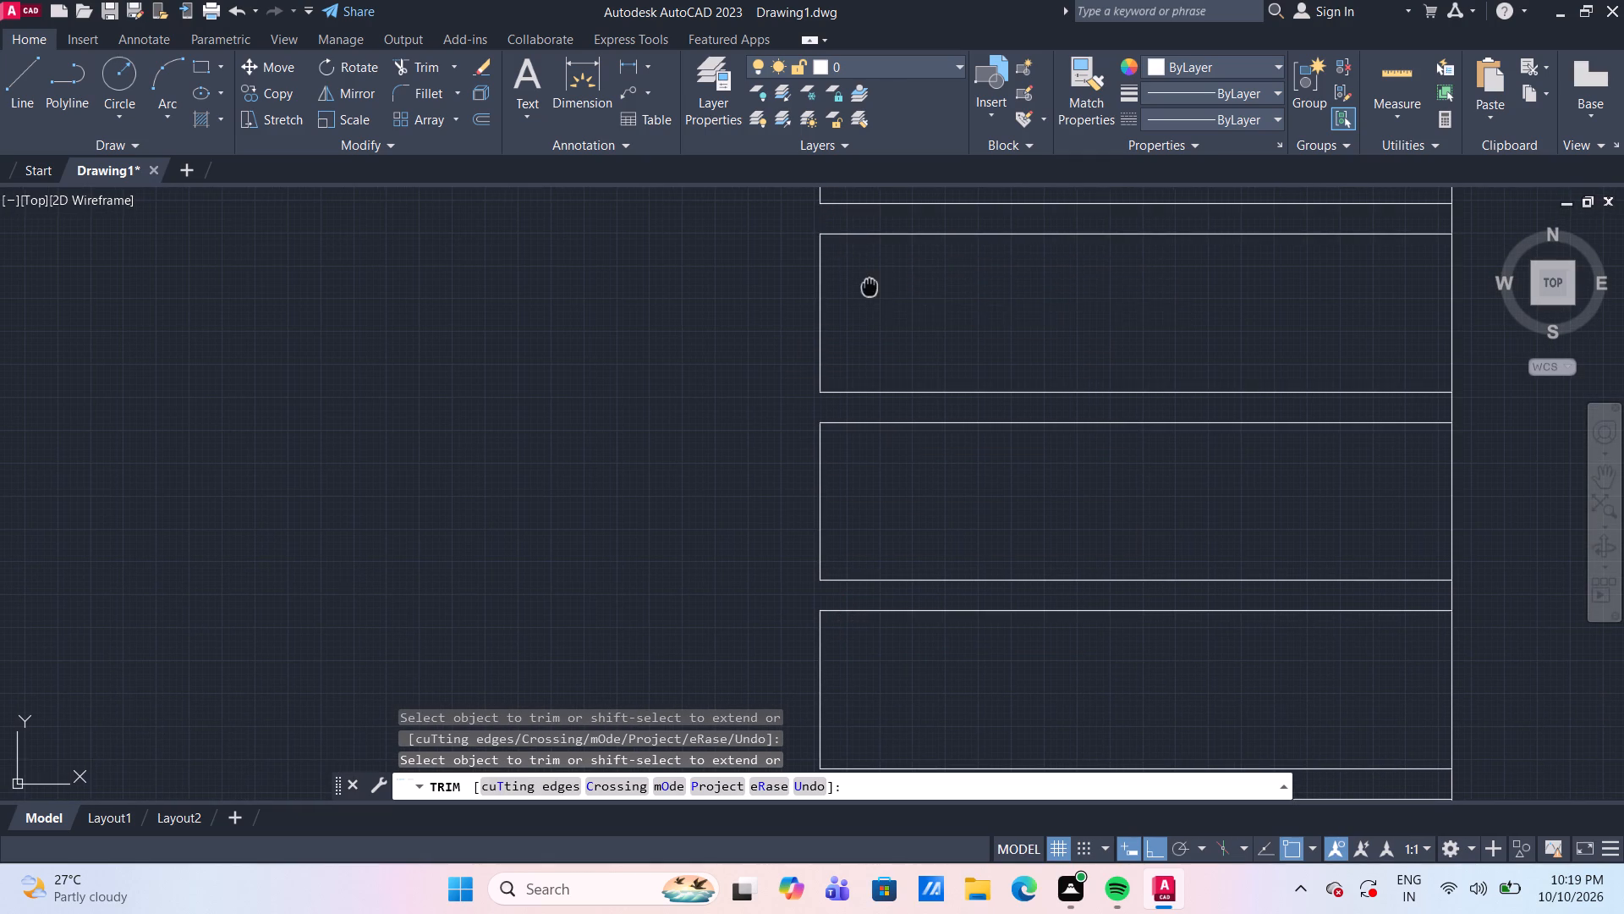
middle_click_drag(877, 466, 883, 729)
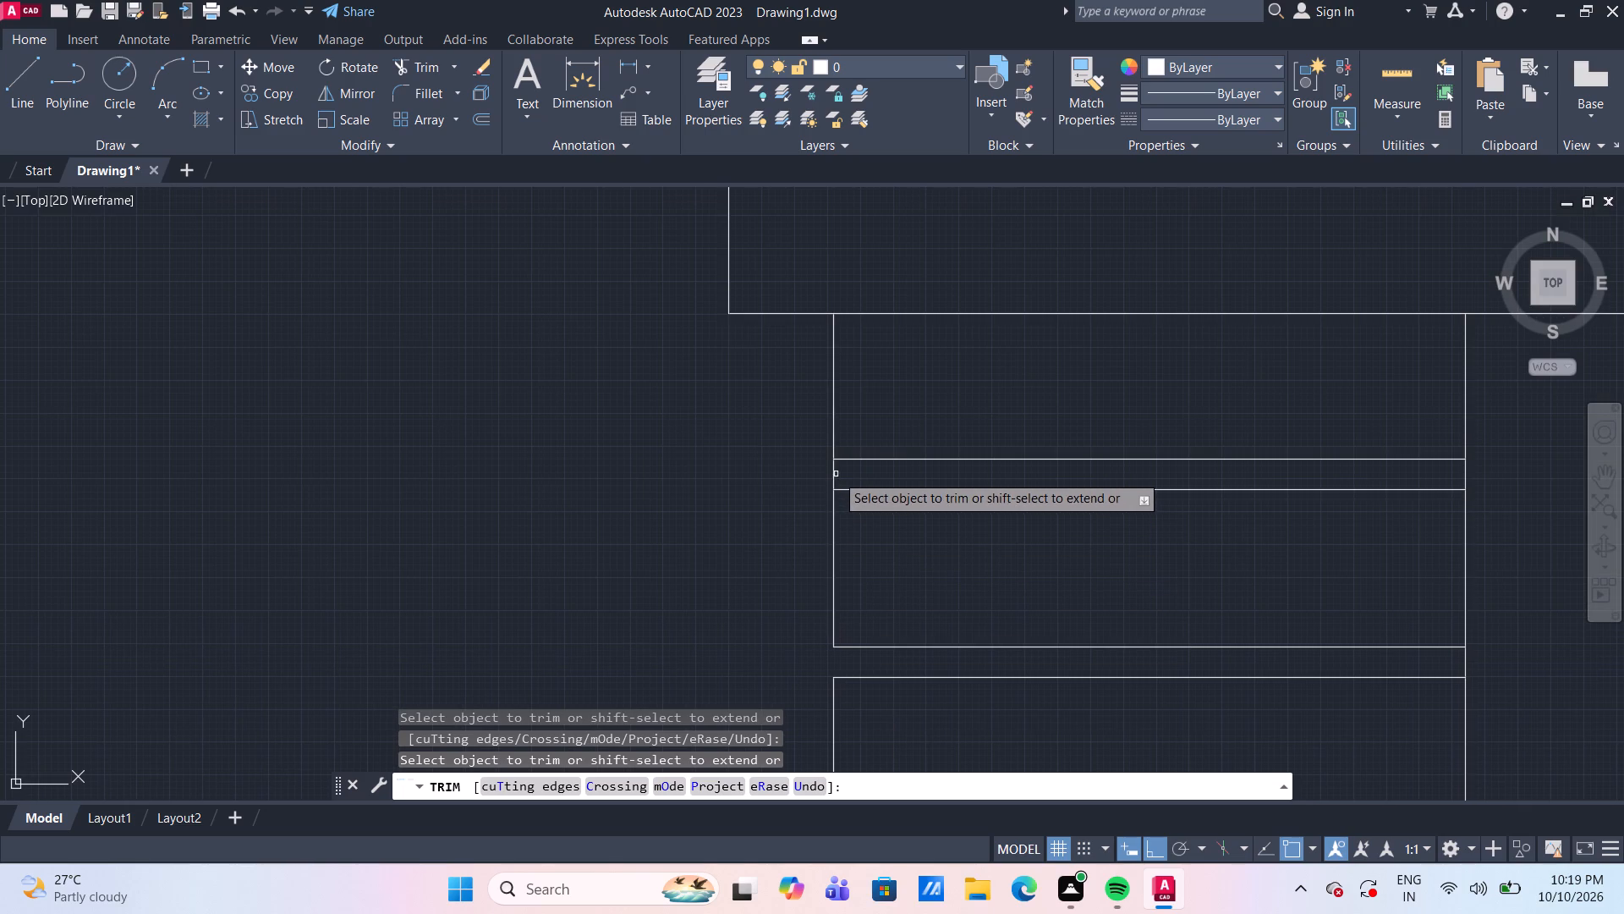
left_click(835, 472)
Trim the ladder column's left edge across the first four narrow gaps above the crossing horizontal band.
scroll(978, 268, "down", 2)
middle_click_drag(982, 261, 895, 602)
scroll(830, 568, "up", 3)
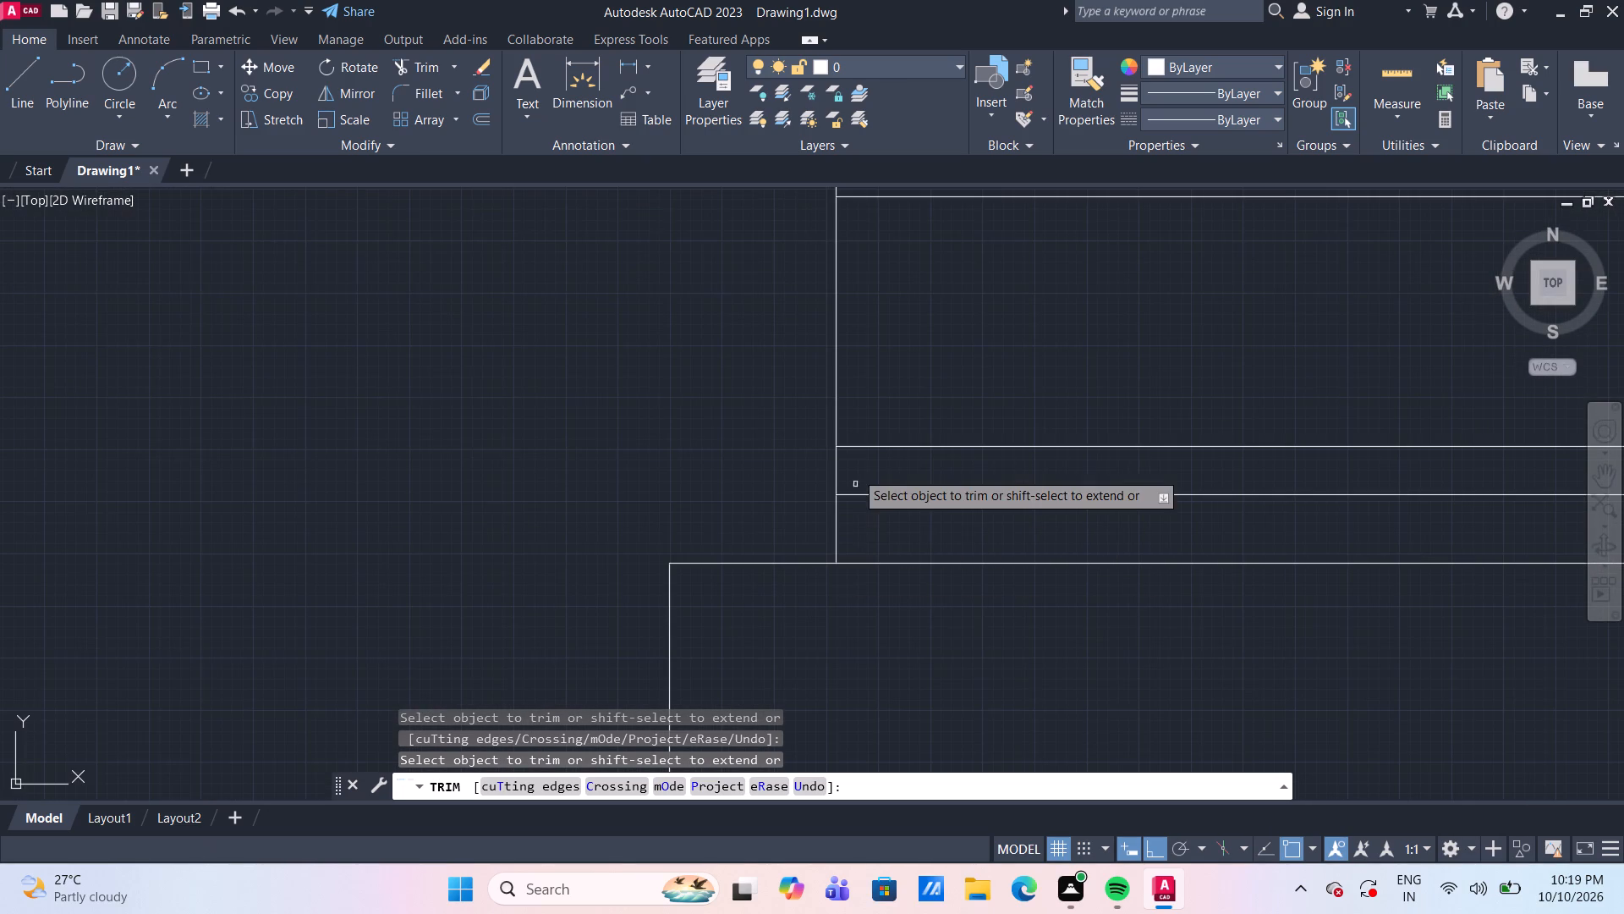
left_click(837, 461)
middle_click_drag(916, 322, 888, 482)
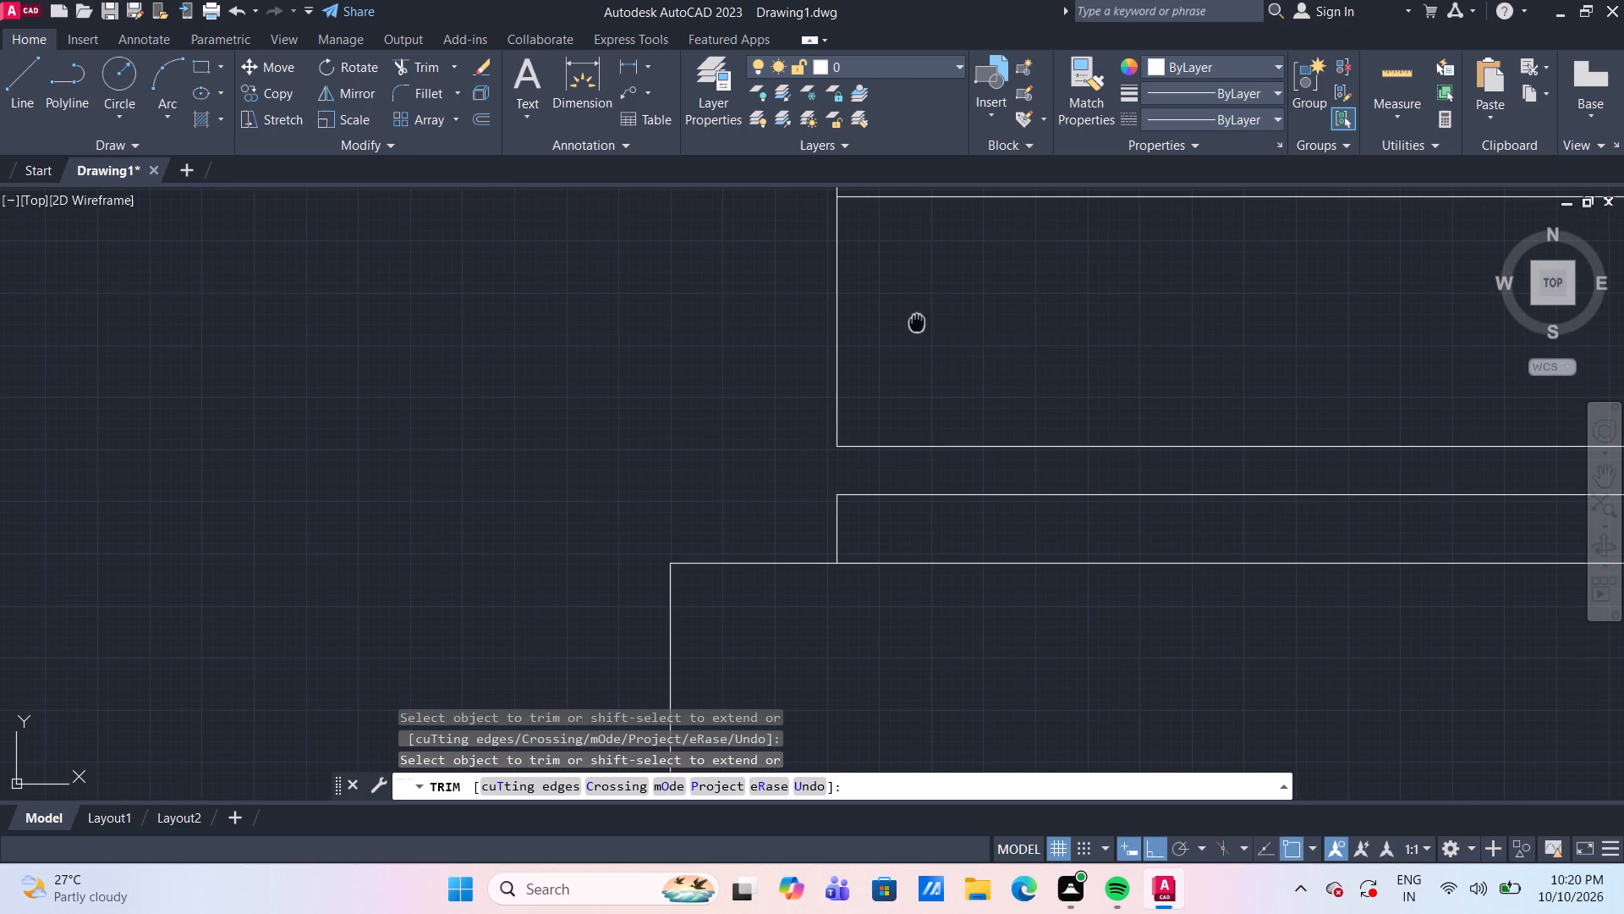
middle_click_drag(888, 482, 869, 713)
left_click(790, 565)
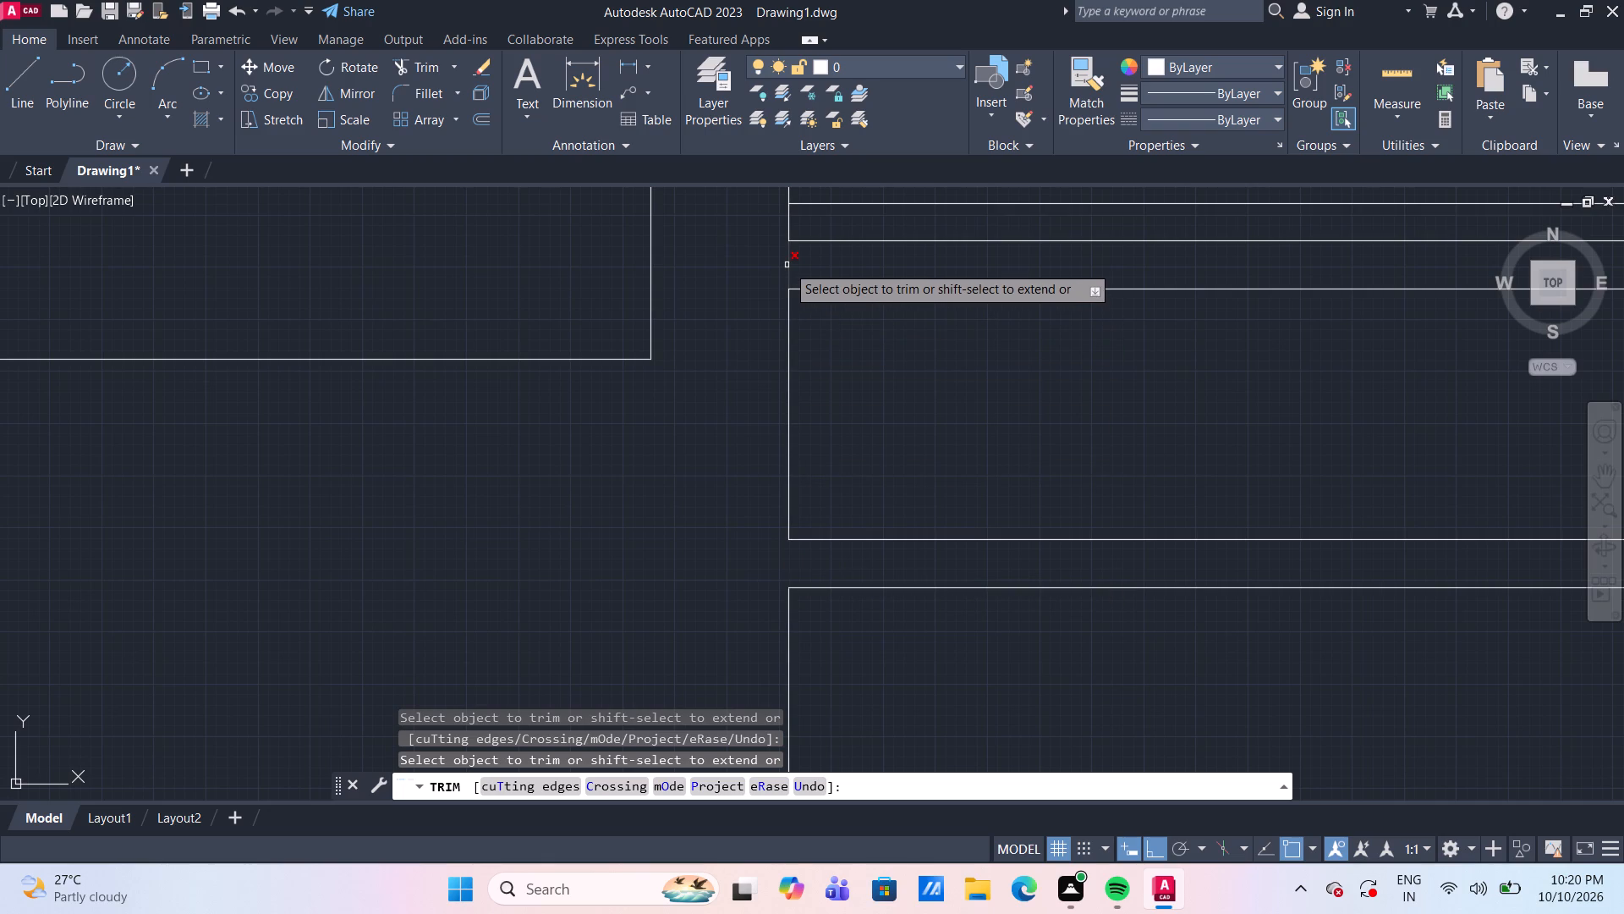
scroll(905, 336, "down", 1)
middle_click_drag(908, 338, 899, 517)
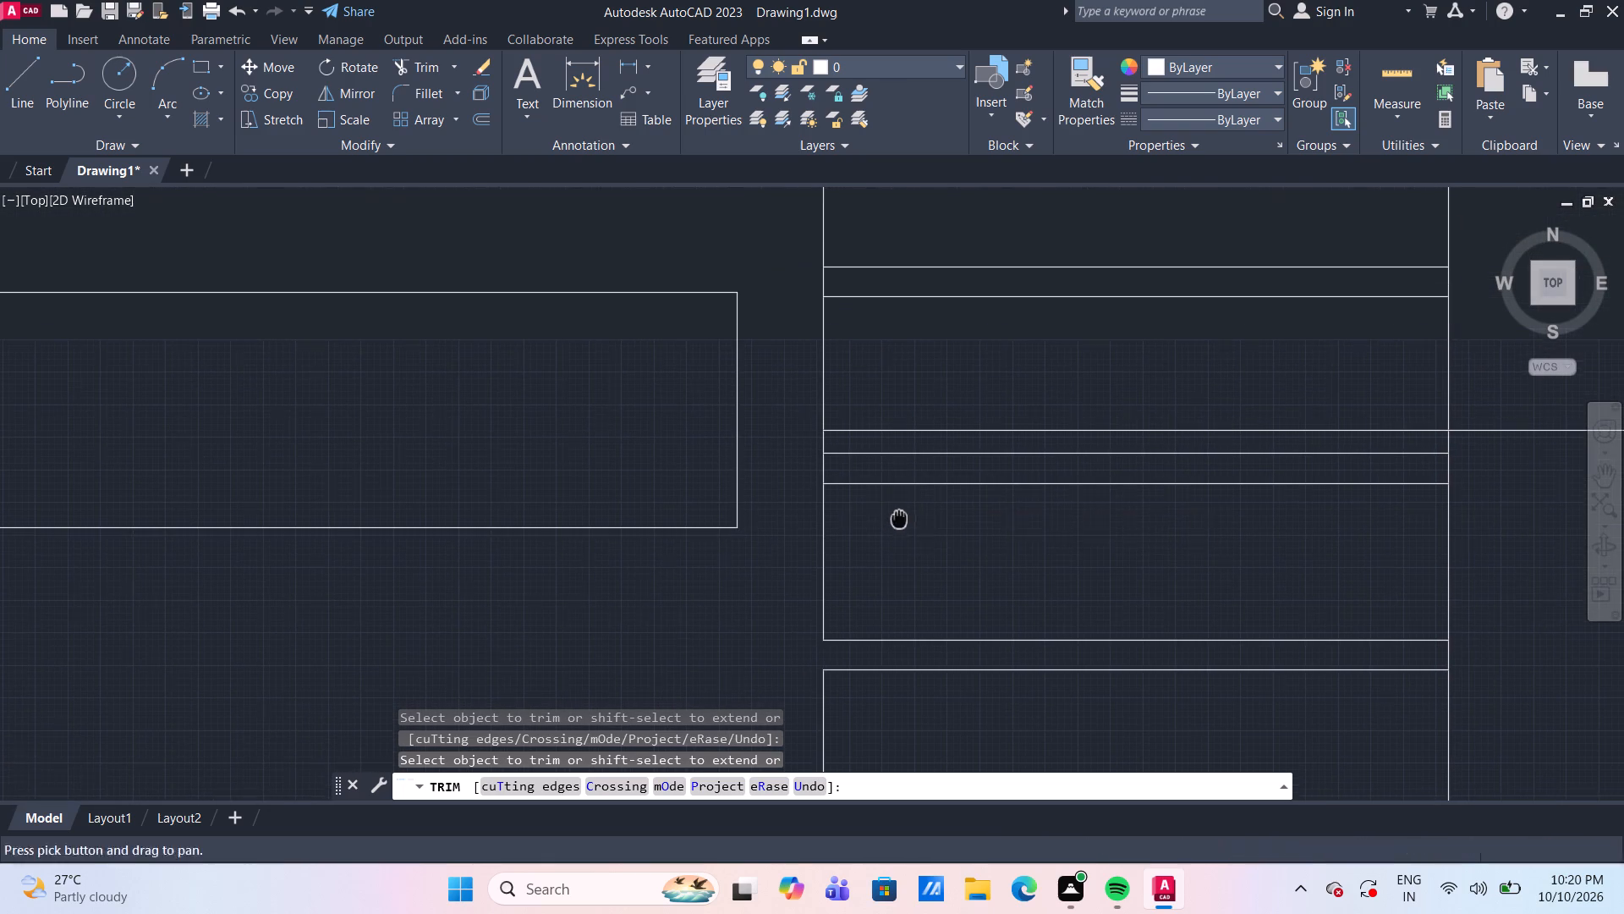
left_click(822, 476)
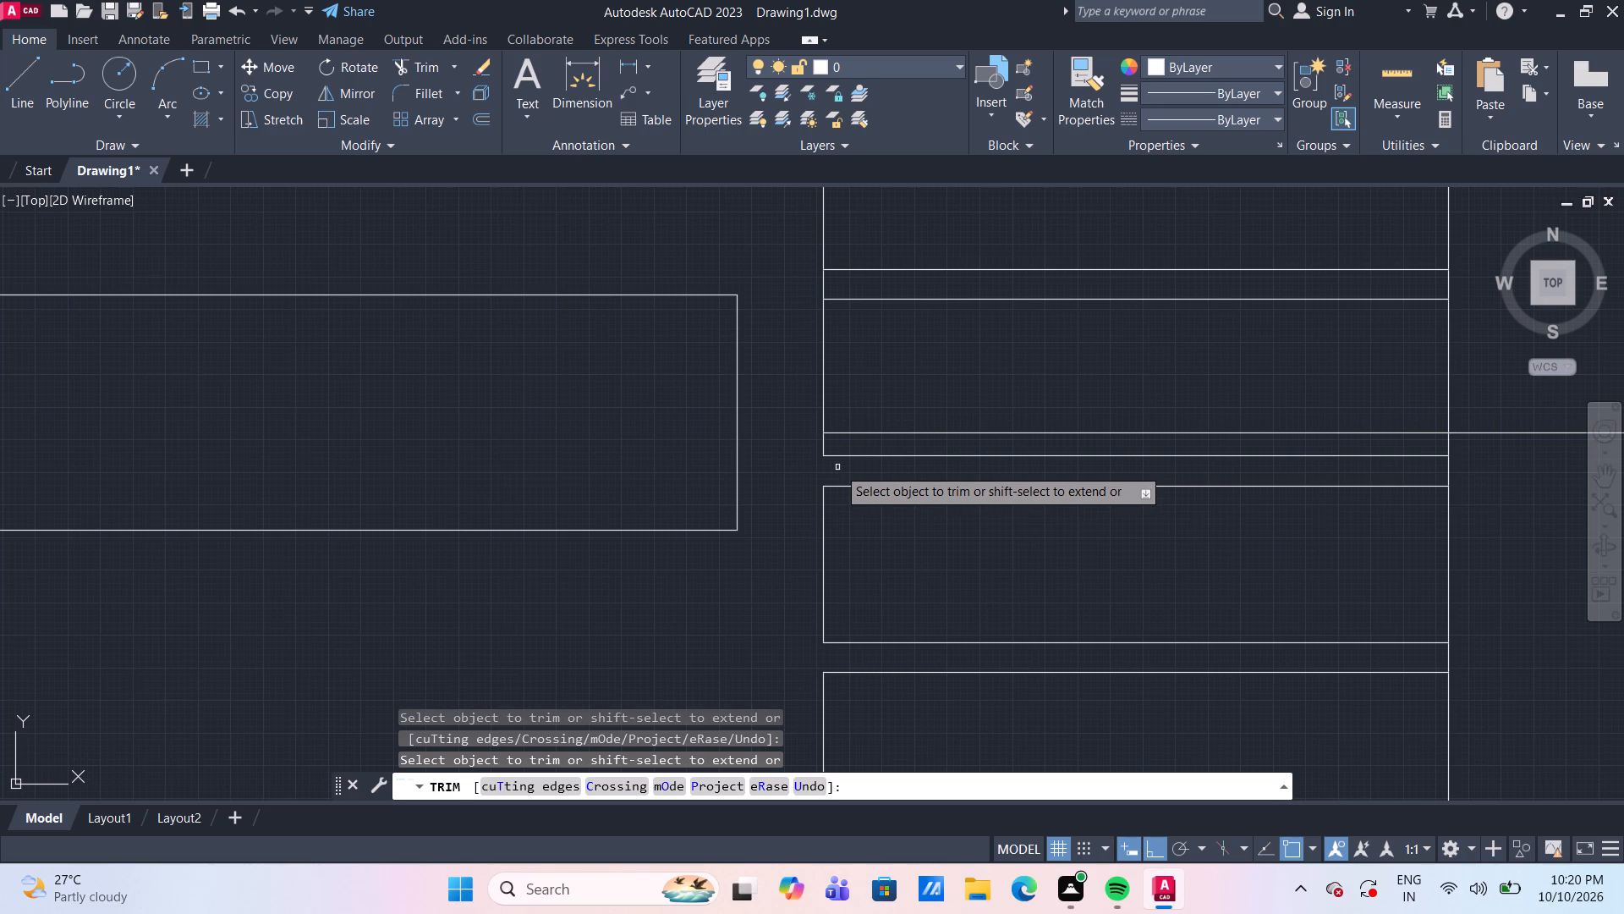
scroll(1014, 493, "down", 2)
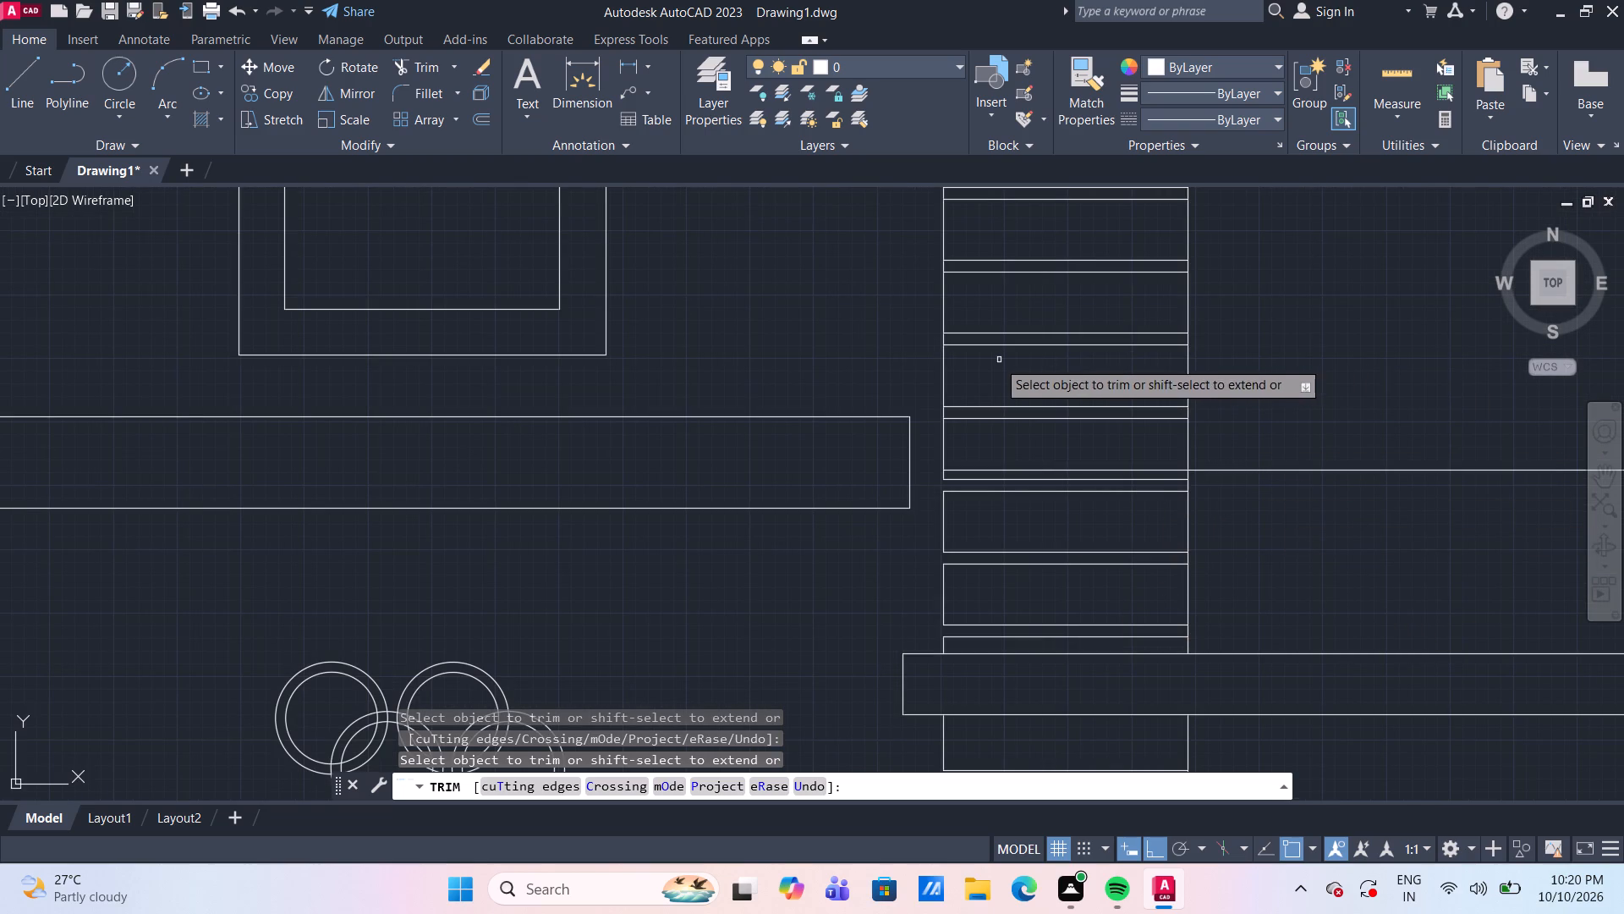
scroll(950, 434, "up", 2)
left_click(927, 381)
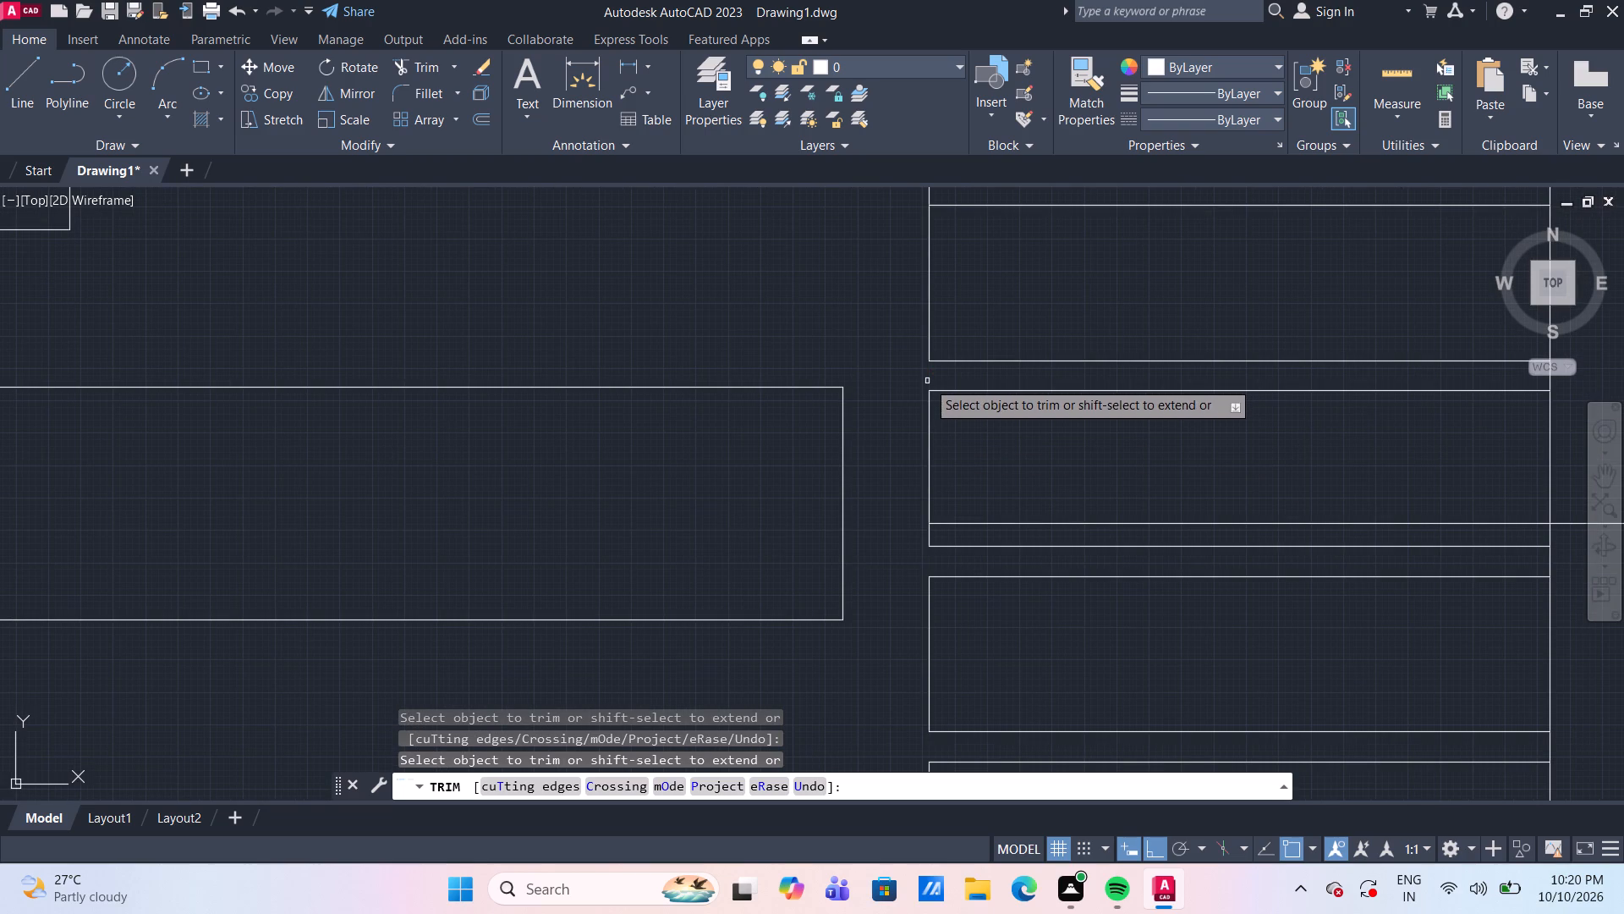
Trim the ladder column's left edge across four more narrow gaps, continuing upward beside the framed centre rectangle.
scroll(927, 381, "down", 2)
middle_click_drag(1026, 414, 969, 509)
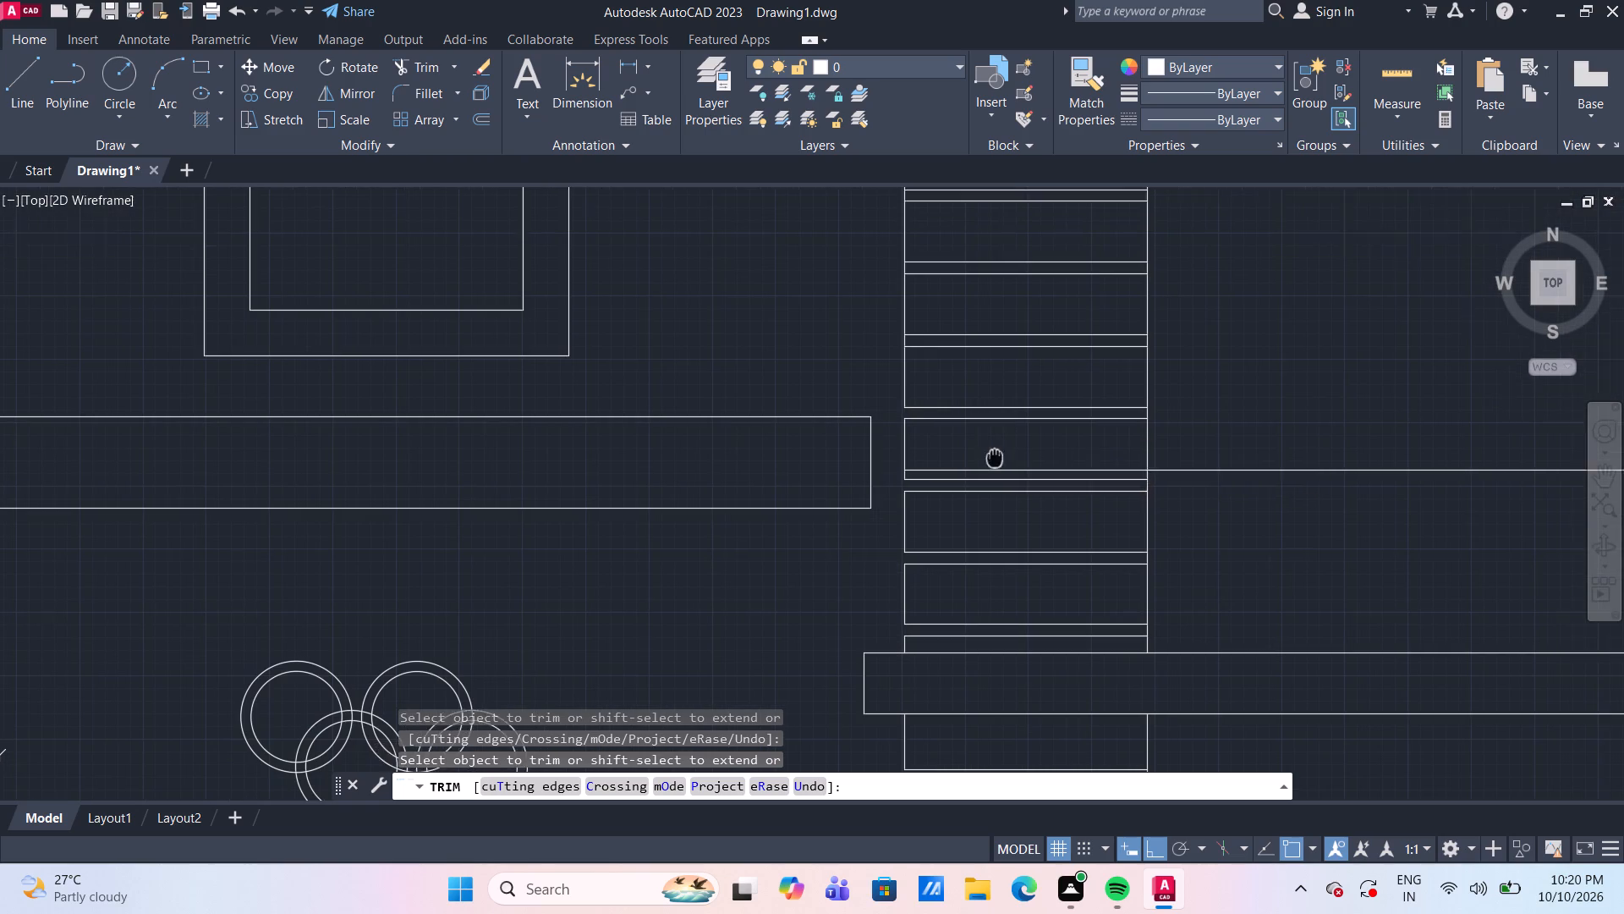
middle_click_drag(969, 509, 955, 553)
scroll(861, 433, "up", 1)
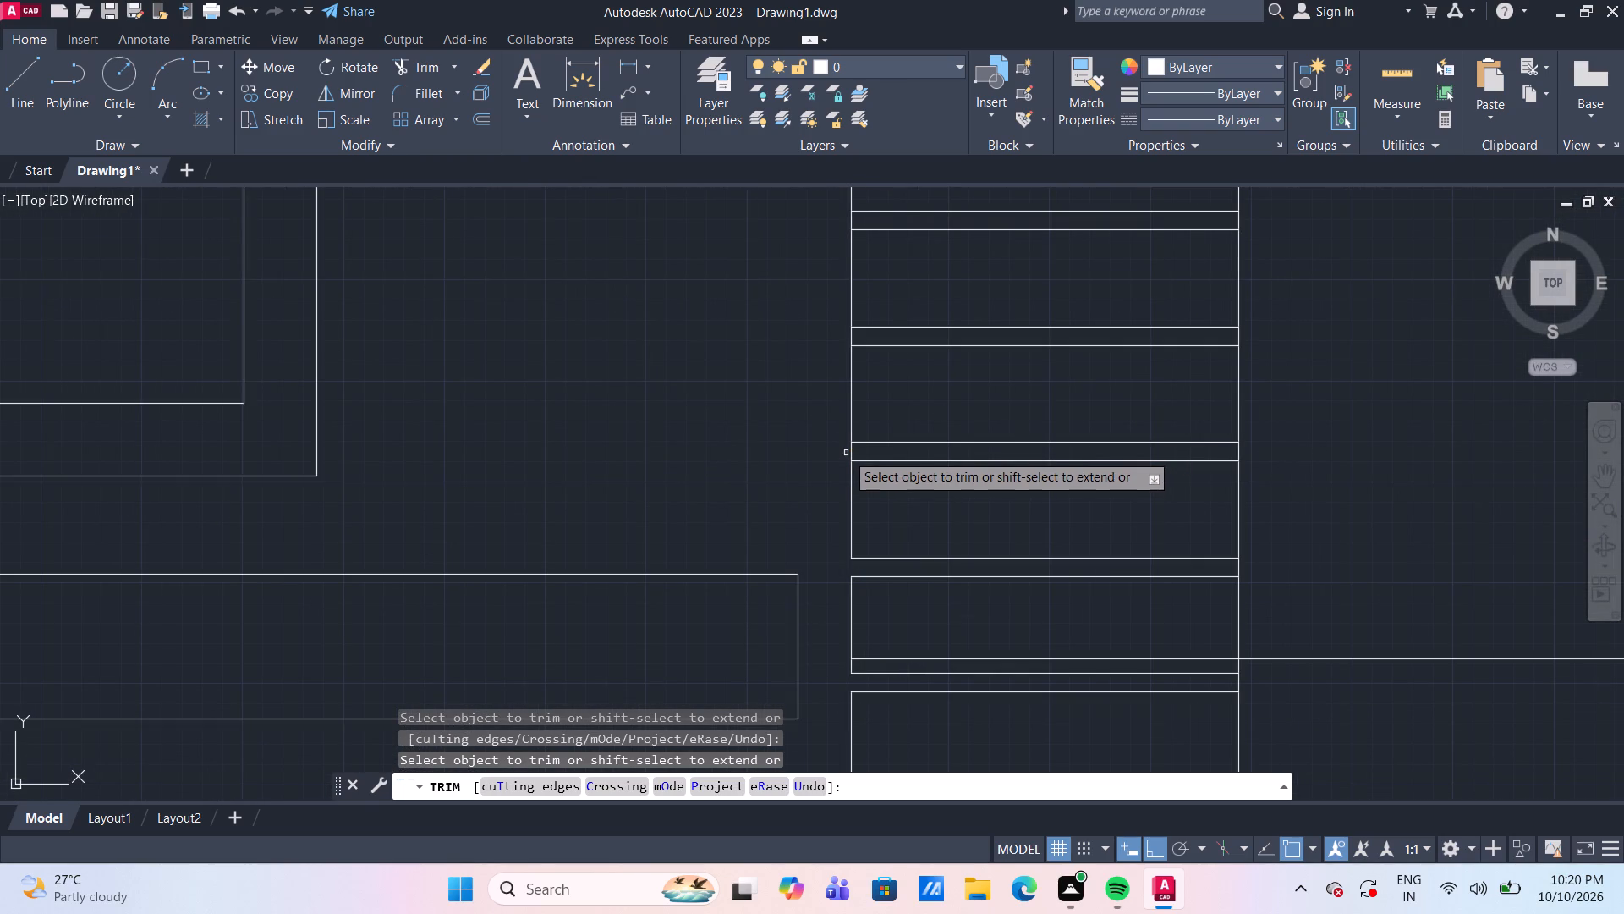
left_click(850, 452)
left_click(853, 337)
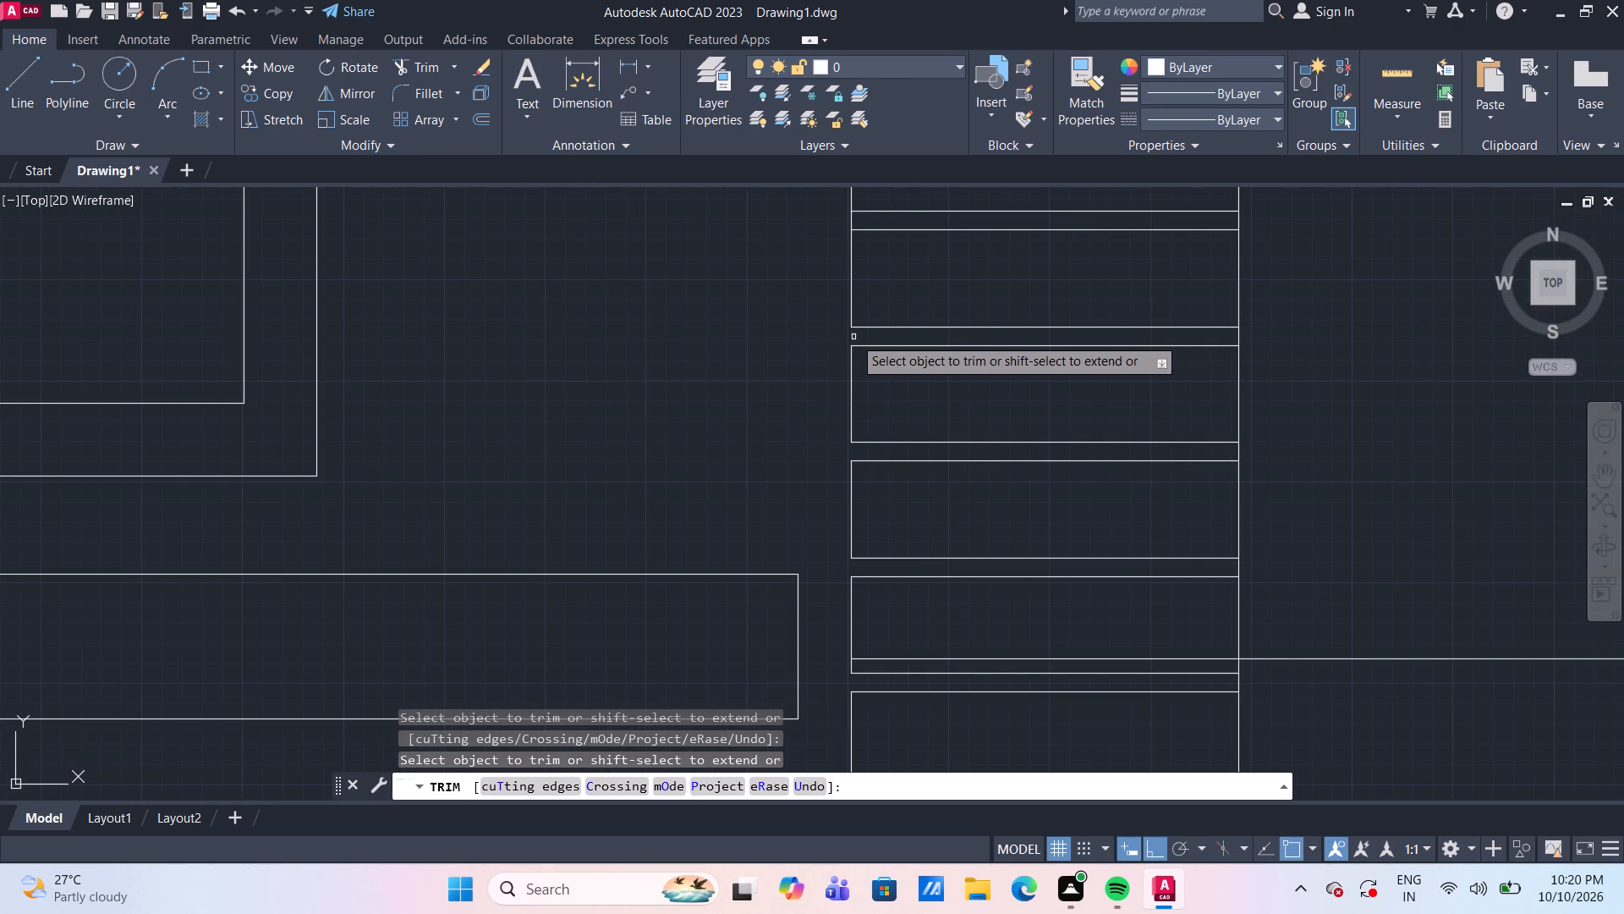
left_click(851, 222)
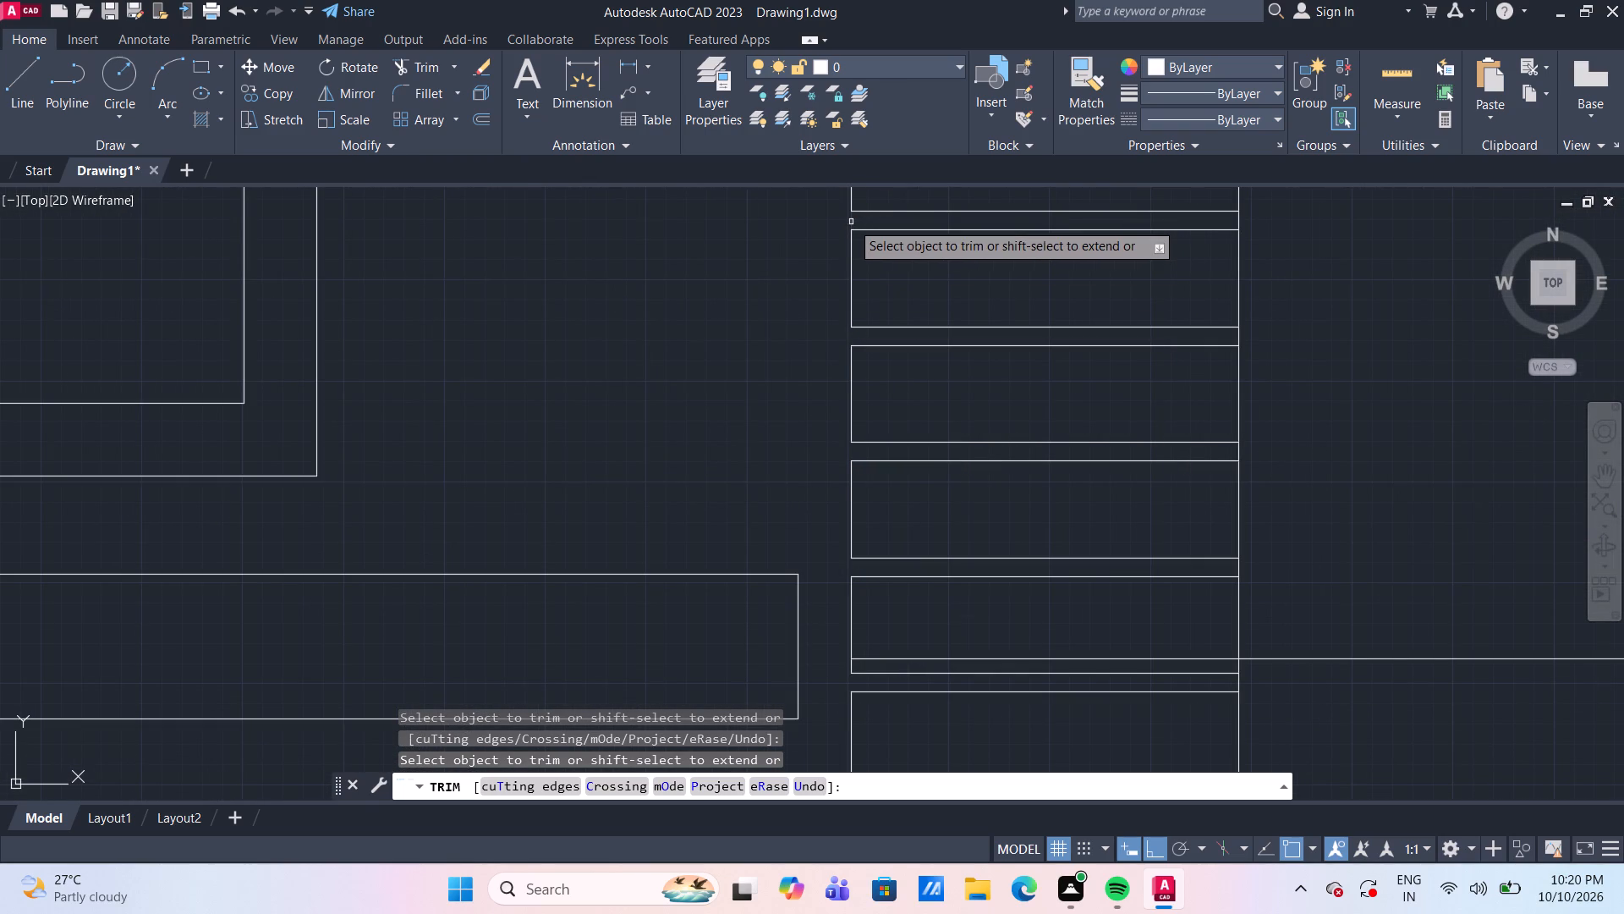
middle_click_drag(812, 254, 753, 598)
scroll(791, 359, "down", 1)
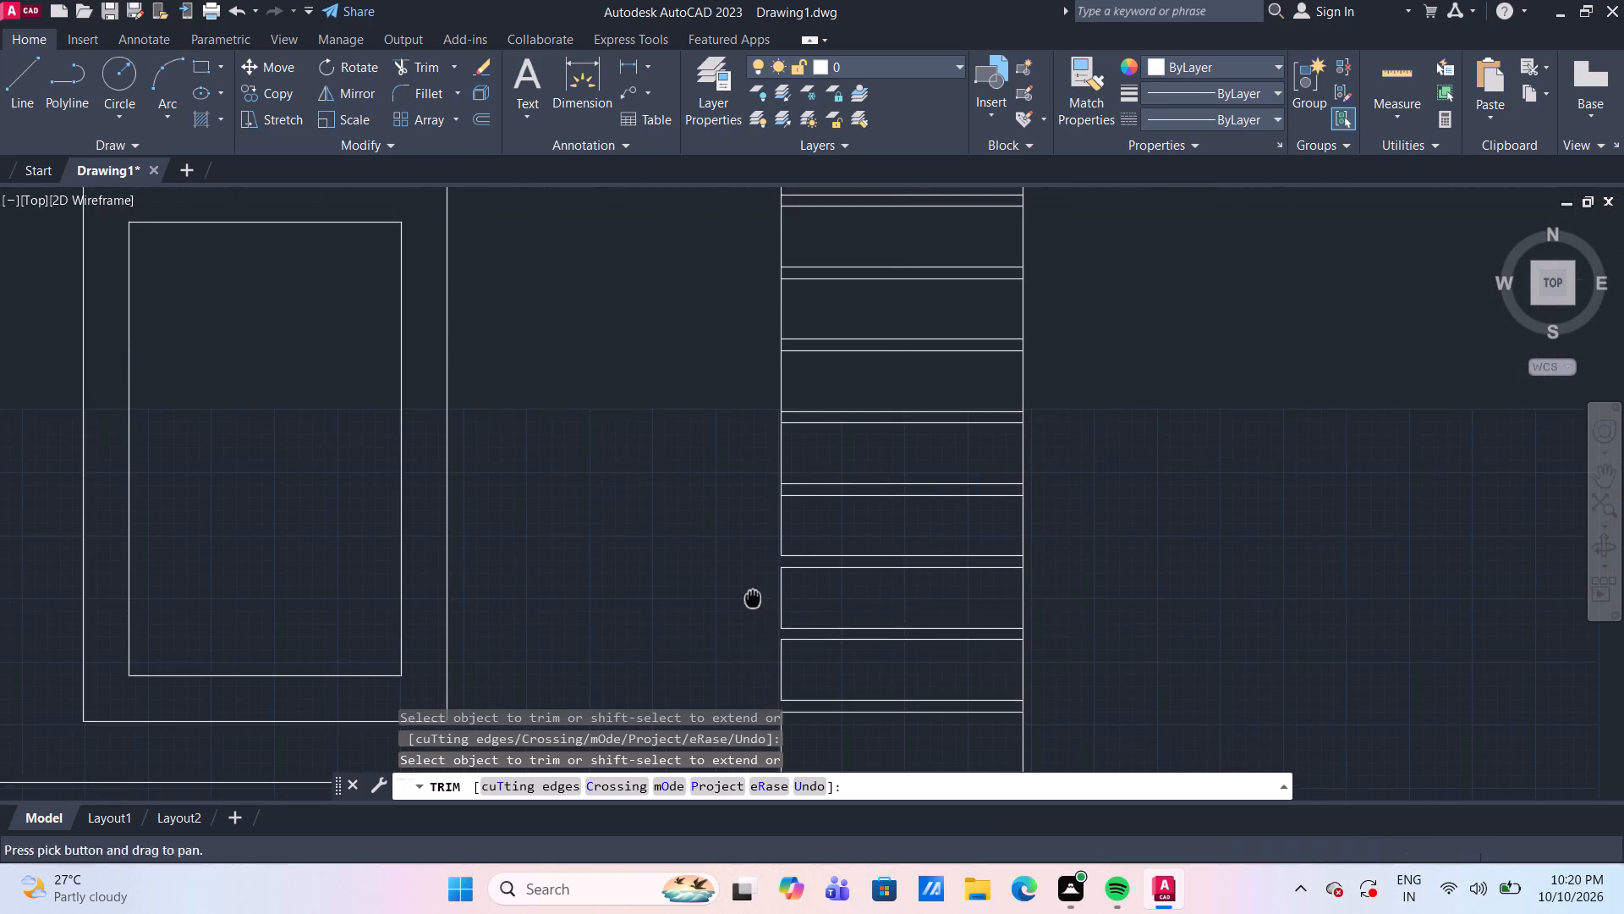
scroll(779, 525, "up", 3)
left_click(769, 445)
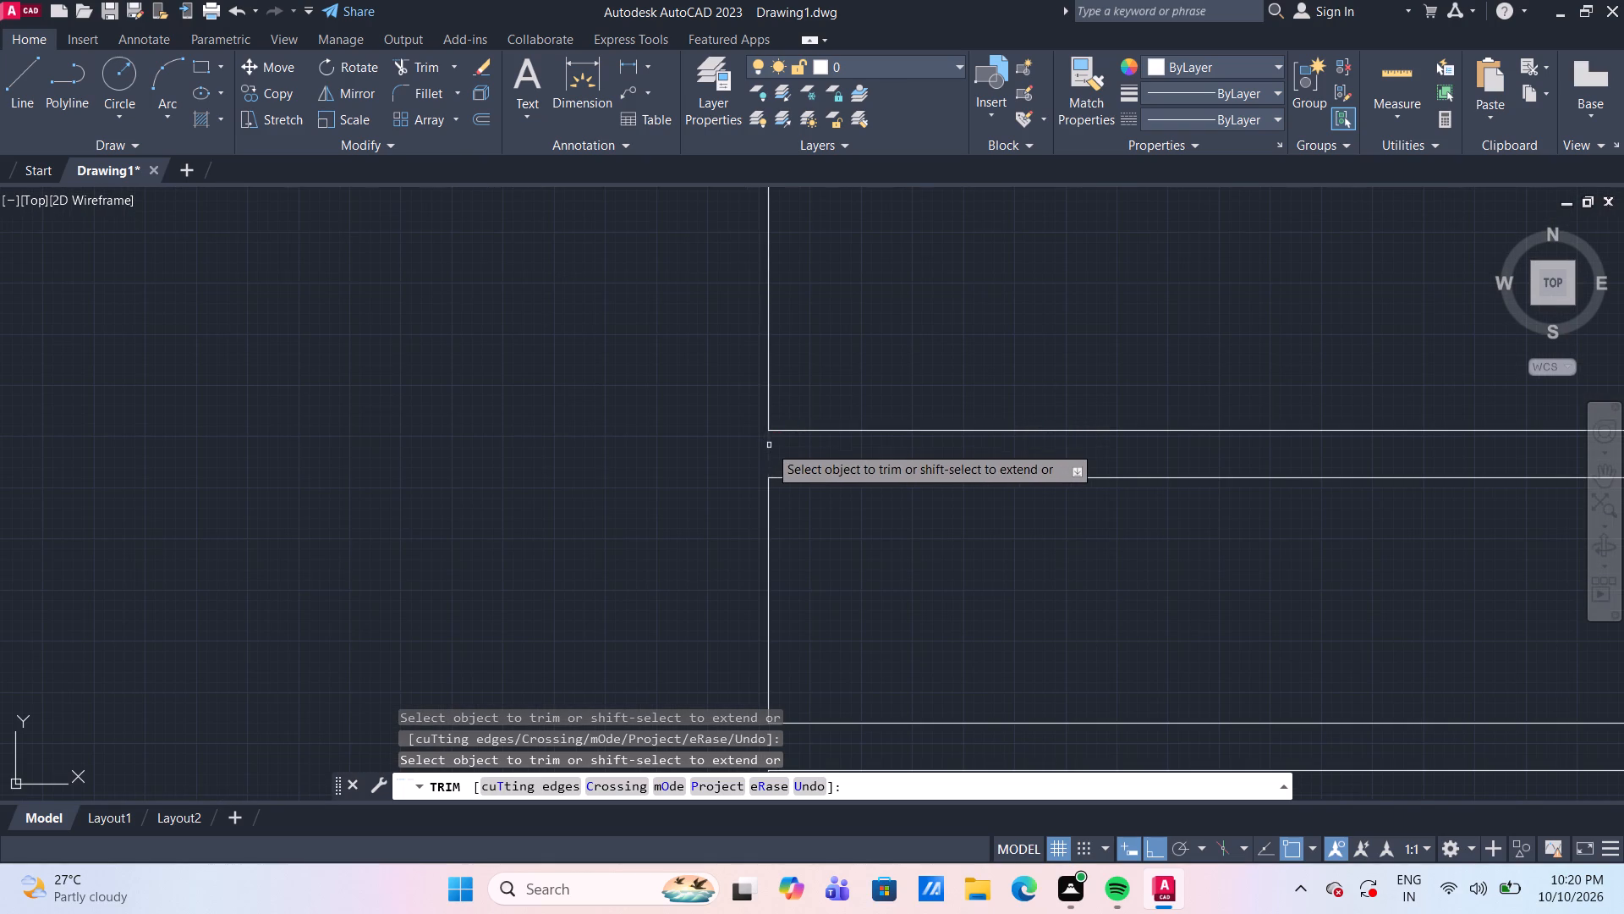
Trim the ladder column's left edge across three more narrow gaps, continuing upward beside the framed centre rectangle.
scroll(885, 302, "down", 2)
middle_click_drag(886, 302, 863, 514)
scroll(842, 484, "up", 4)
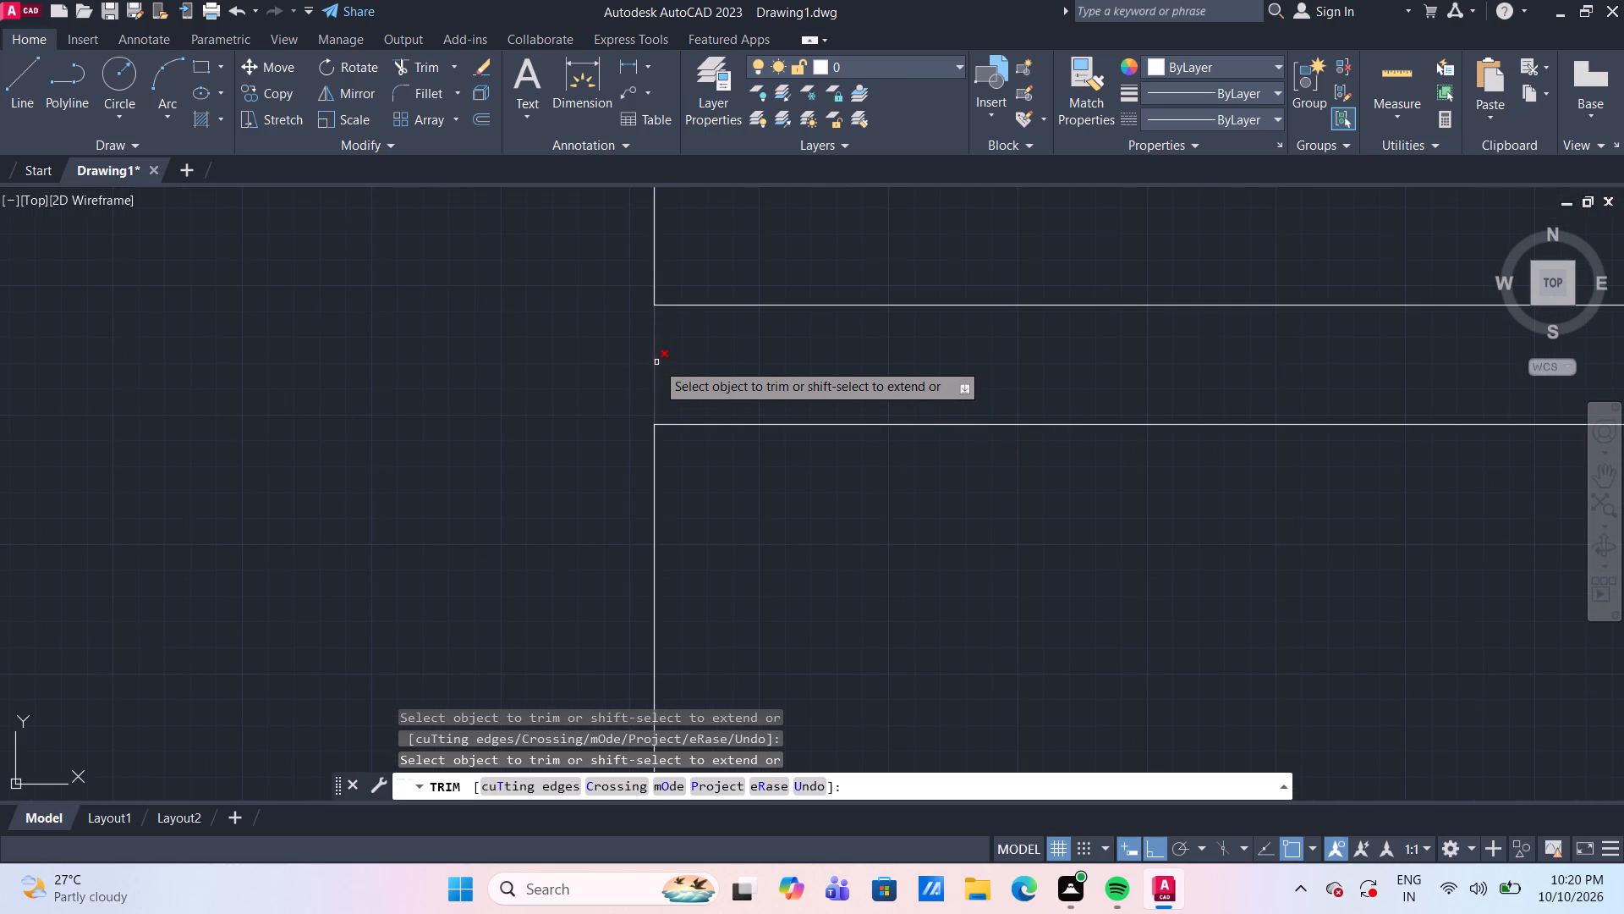
left_click(656, 362)
scroll(661, 353, "down", 5)
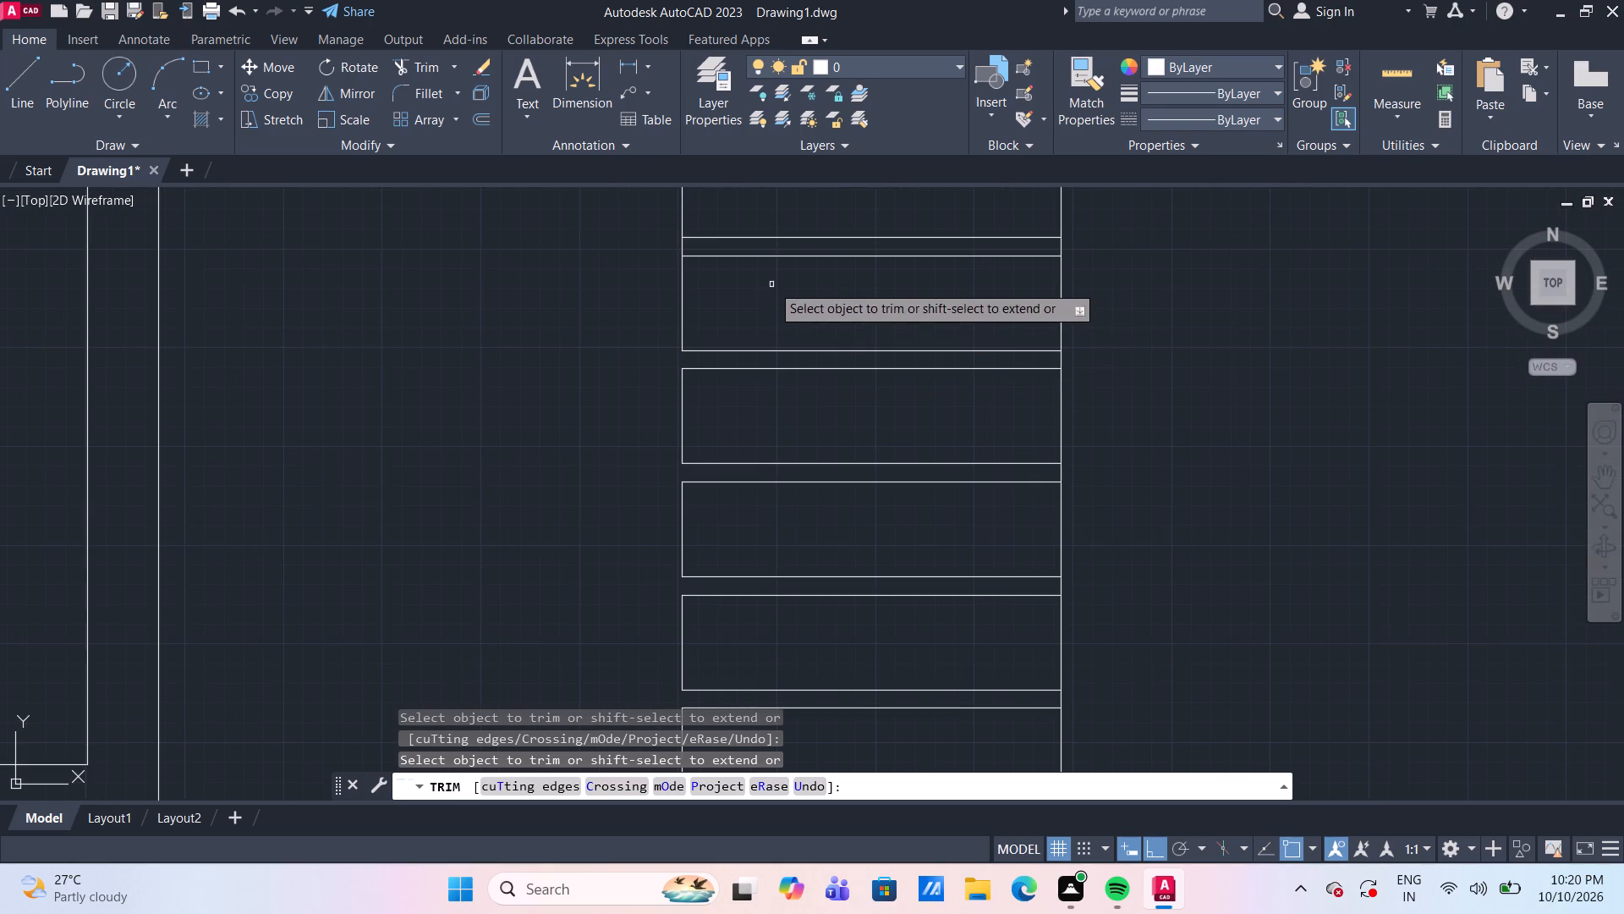
middle_click_drag(771, 284, 787, 469)
scroll(749, 449, "up", 3)
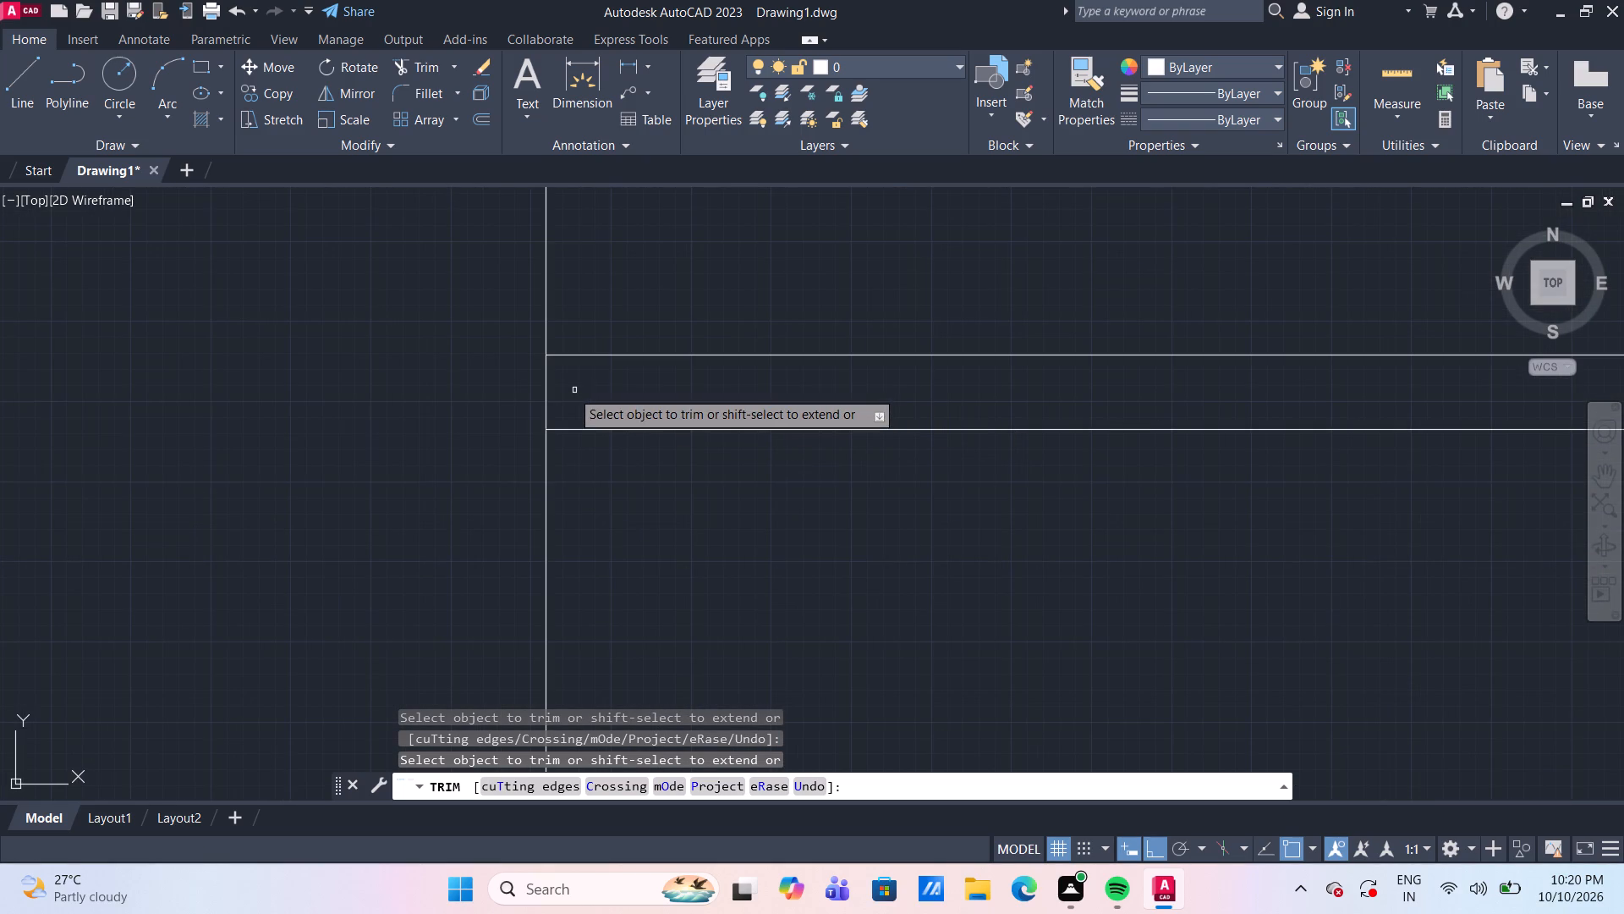
left_click(548, 387)
scroll(552, 386, "down", 3)
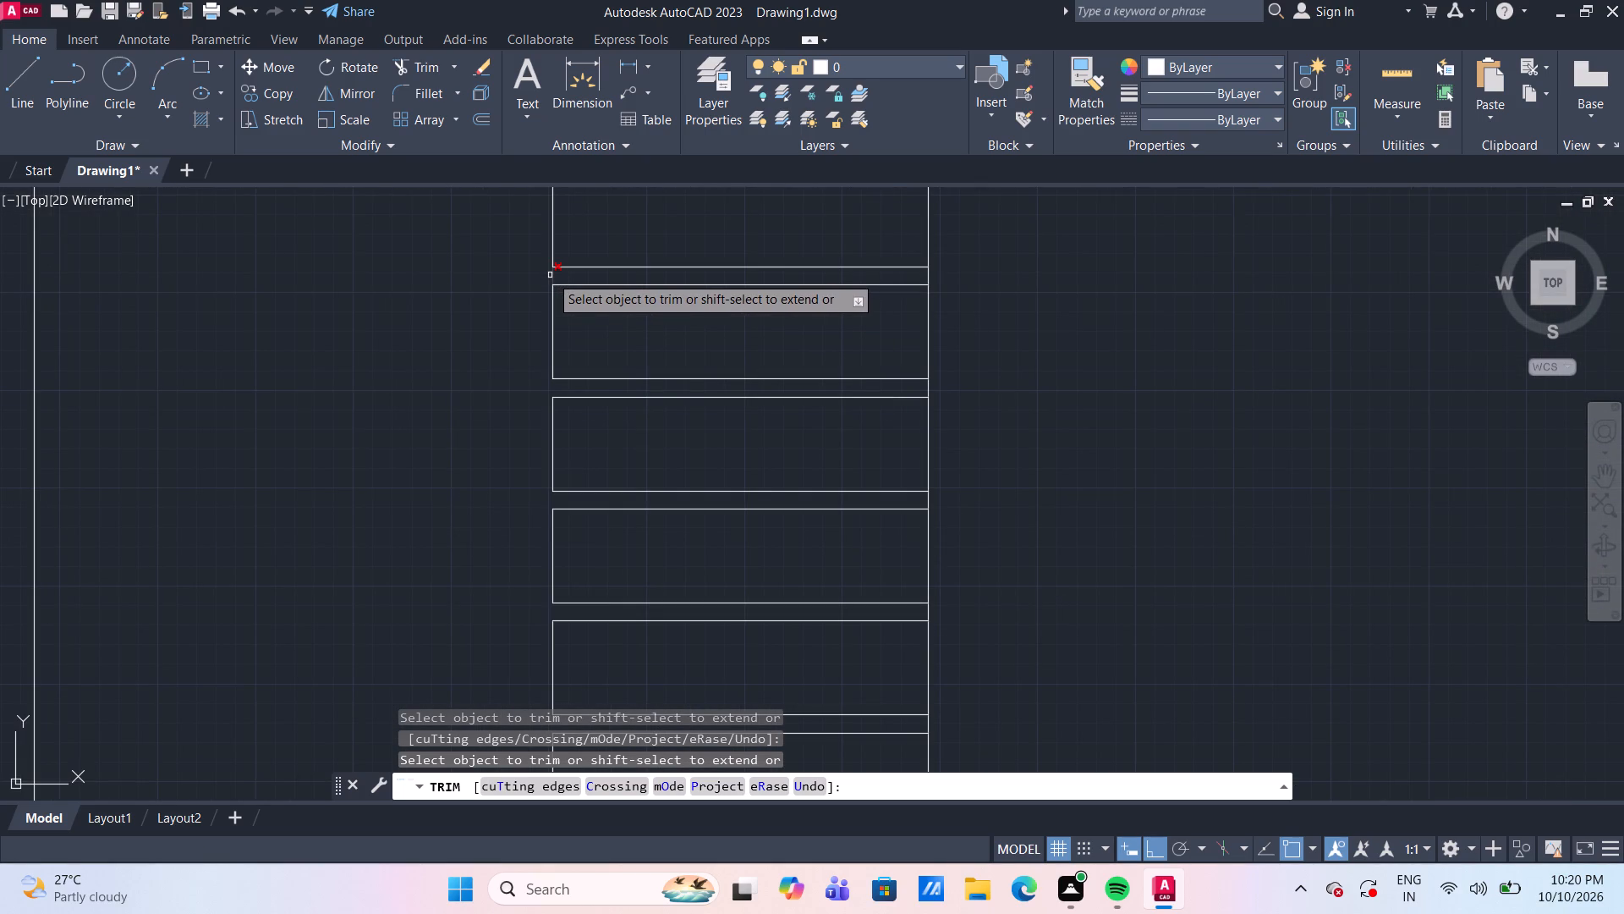
left_click(550, 275)
Trim the ladder column's left edge across two more narrow gaps, continuing upward below the upper crossing band.
middle_click_drag(622, 233, 631, 487)
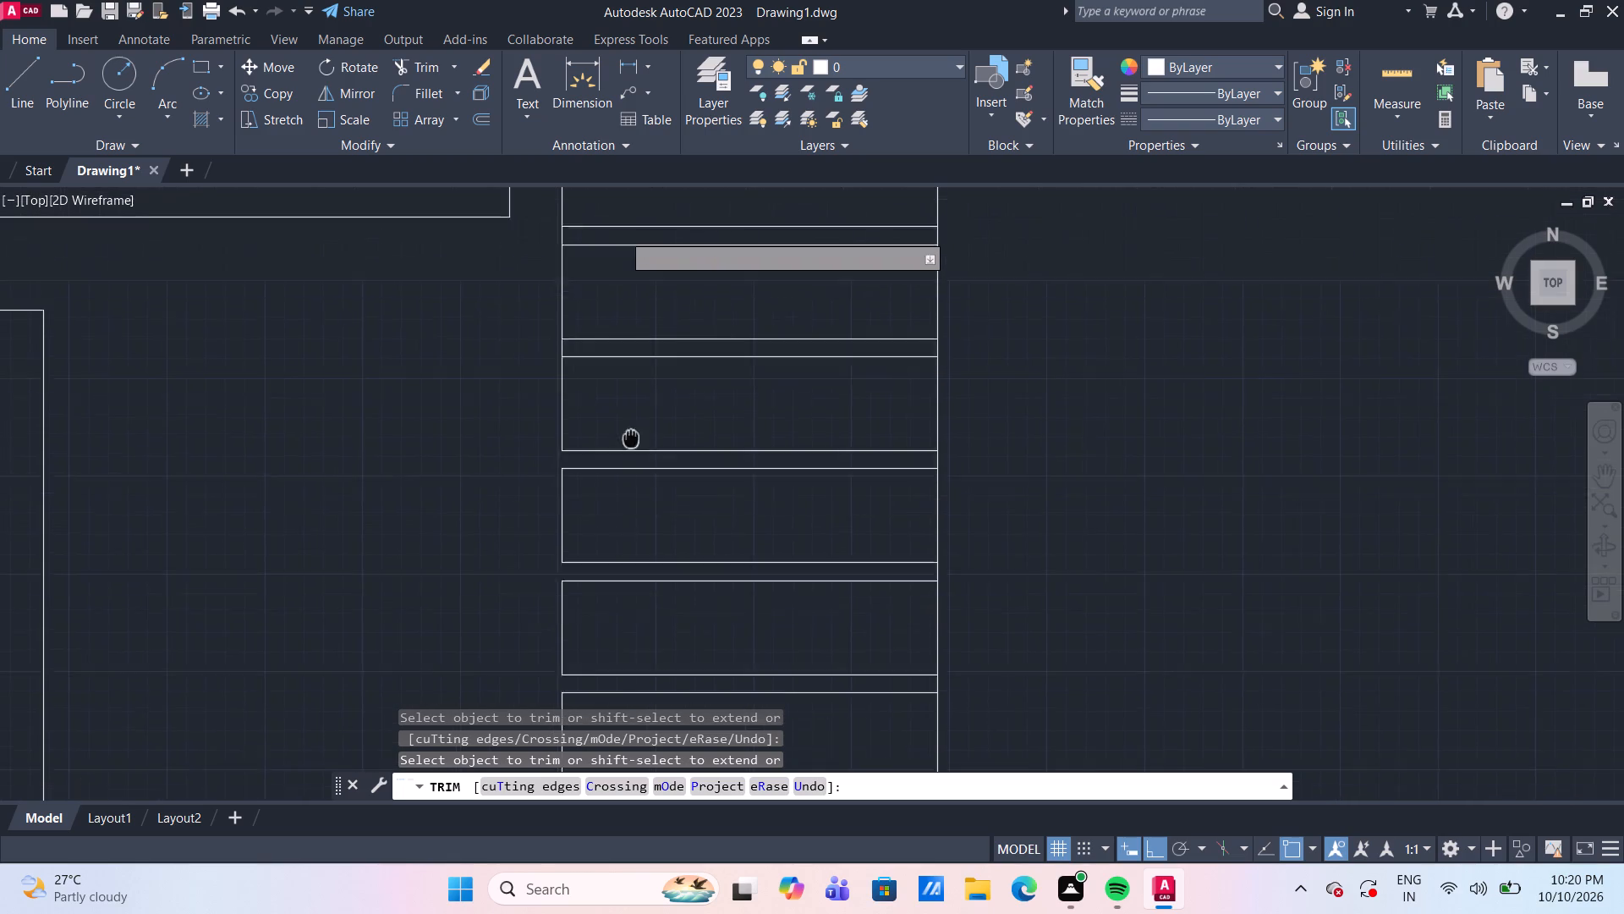
middle_click_drag(631, 487, 667, 586)
scroll(627, 540, "up", 2)
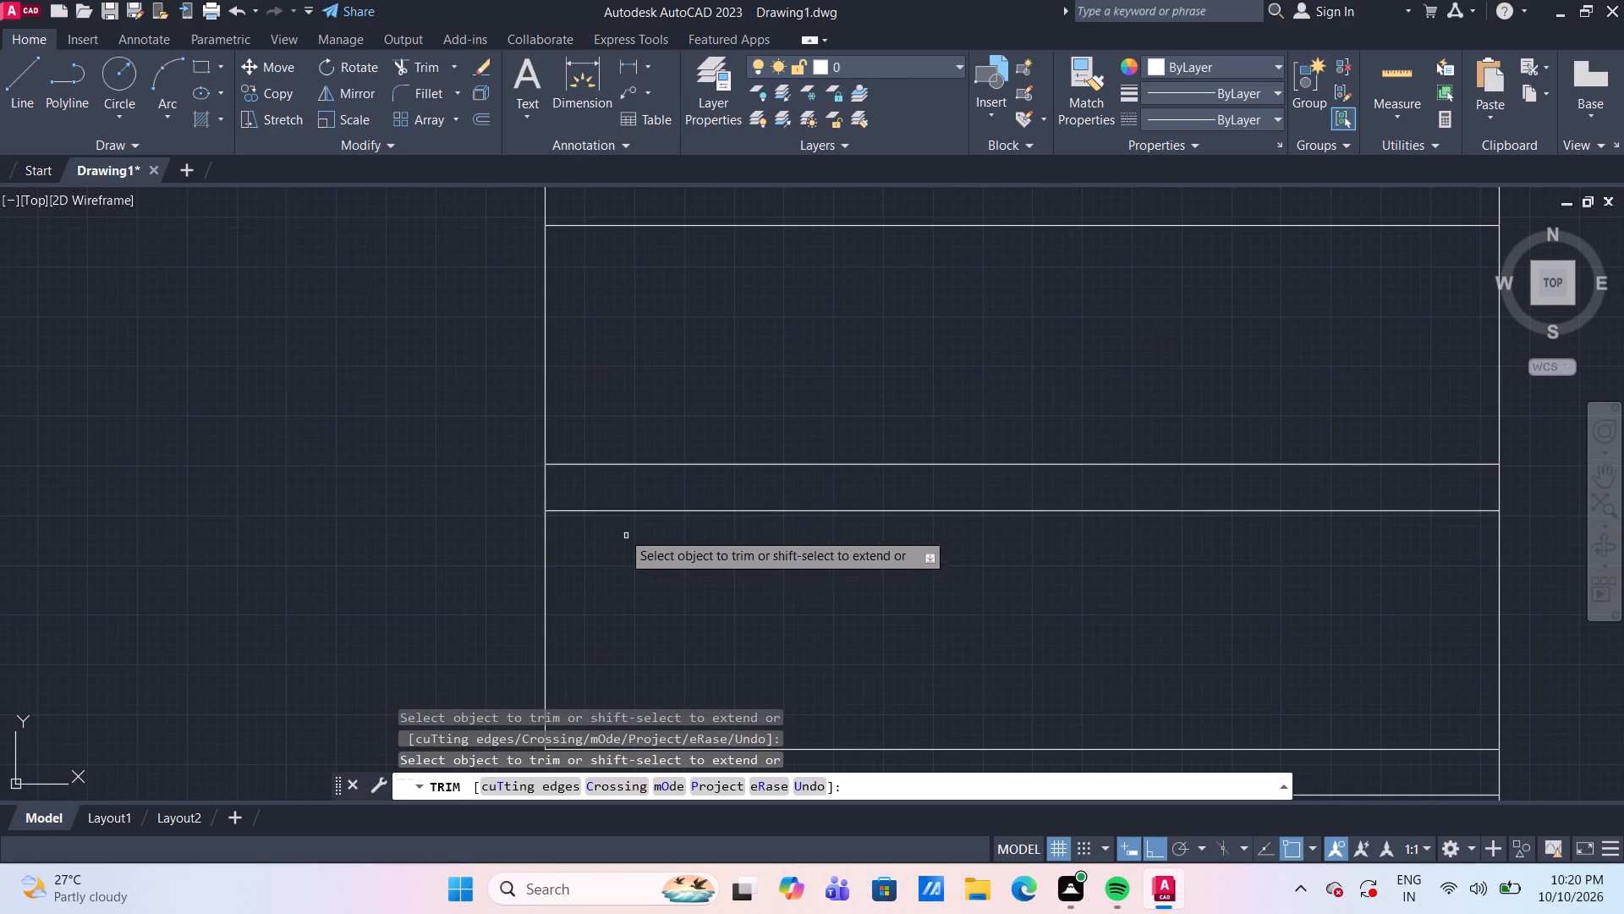
left_click(547, 487)
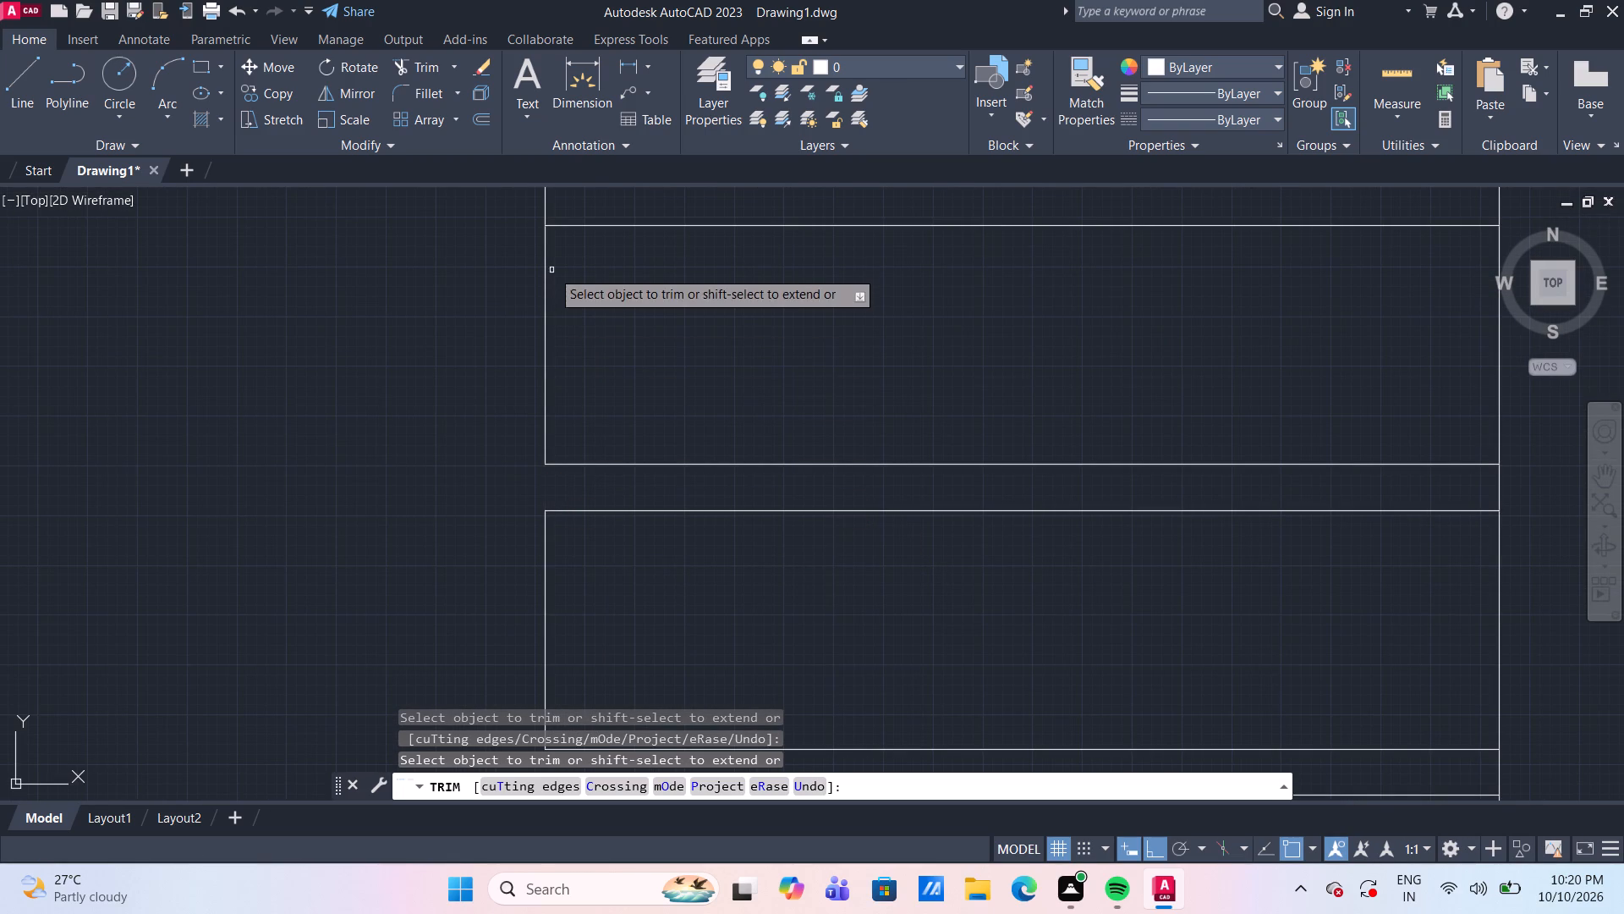
left_click(543, 208)
scroll(602, 288, "down", 2)
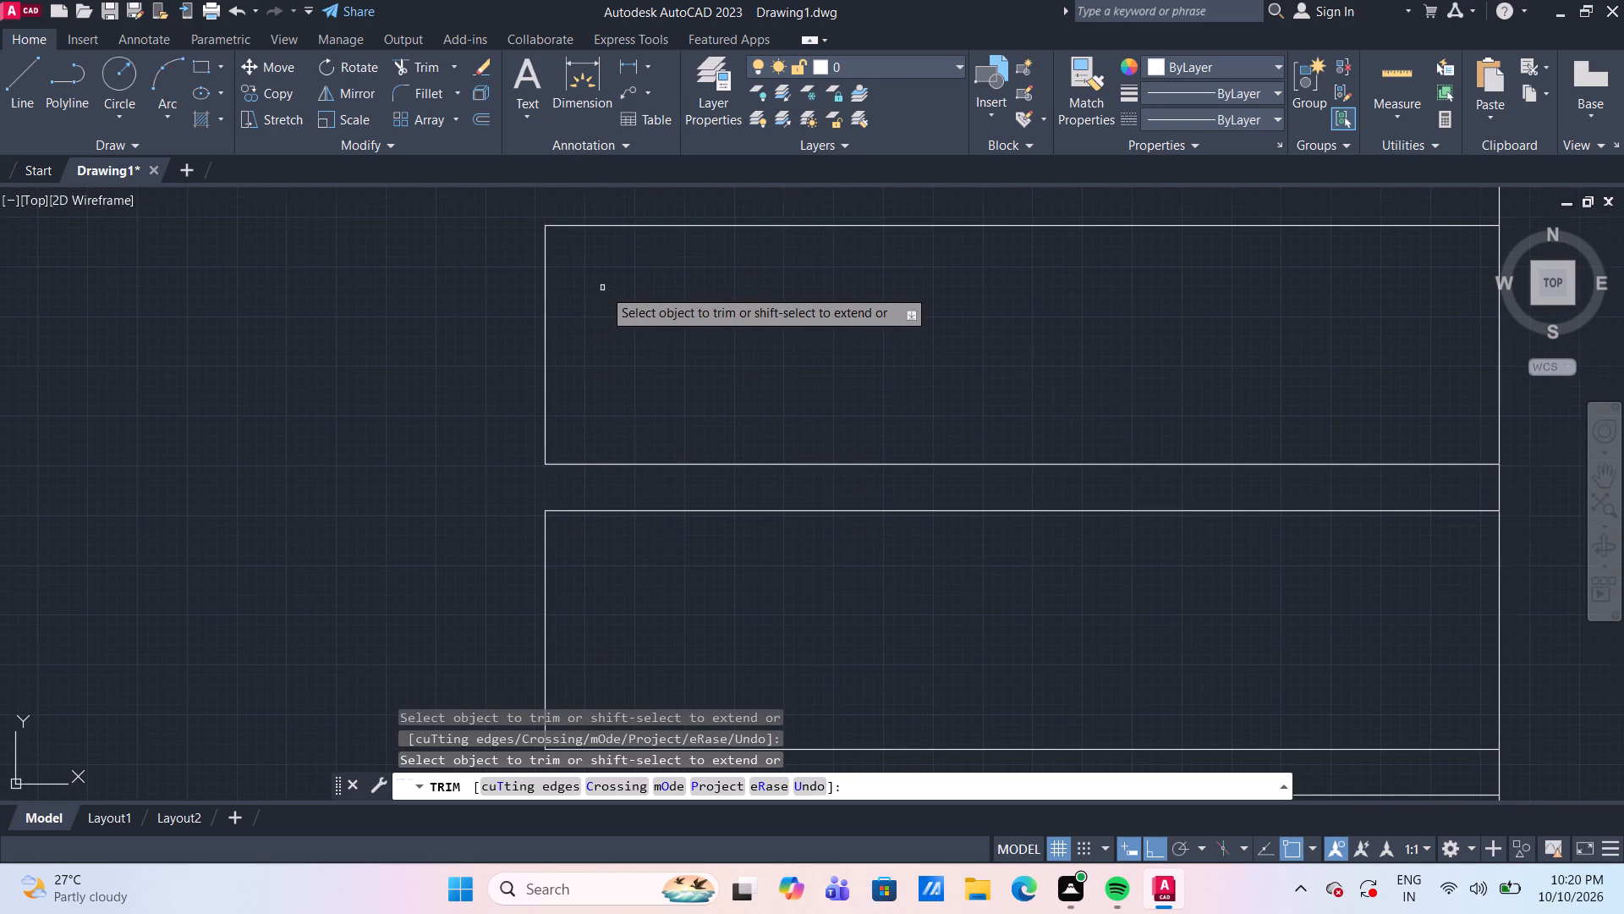
scroll(623, 308, "down", 2)
middle_click_drag(628, 269, 667, 454)
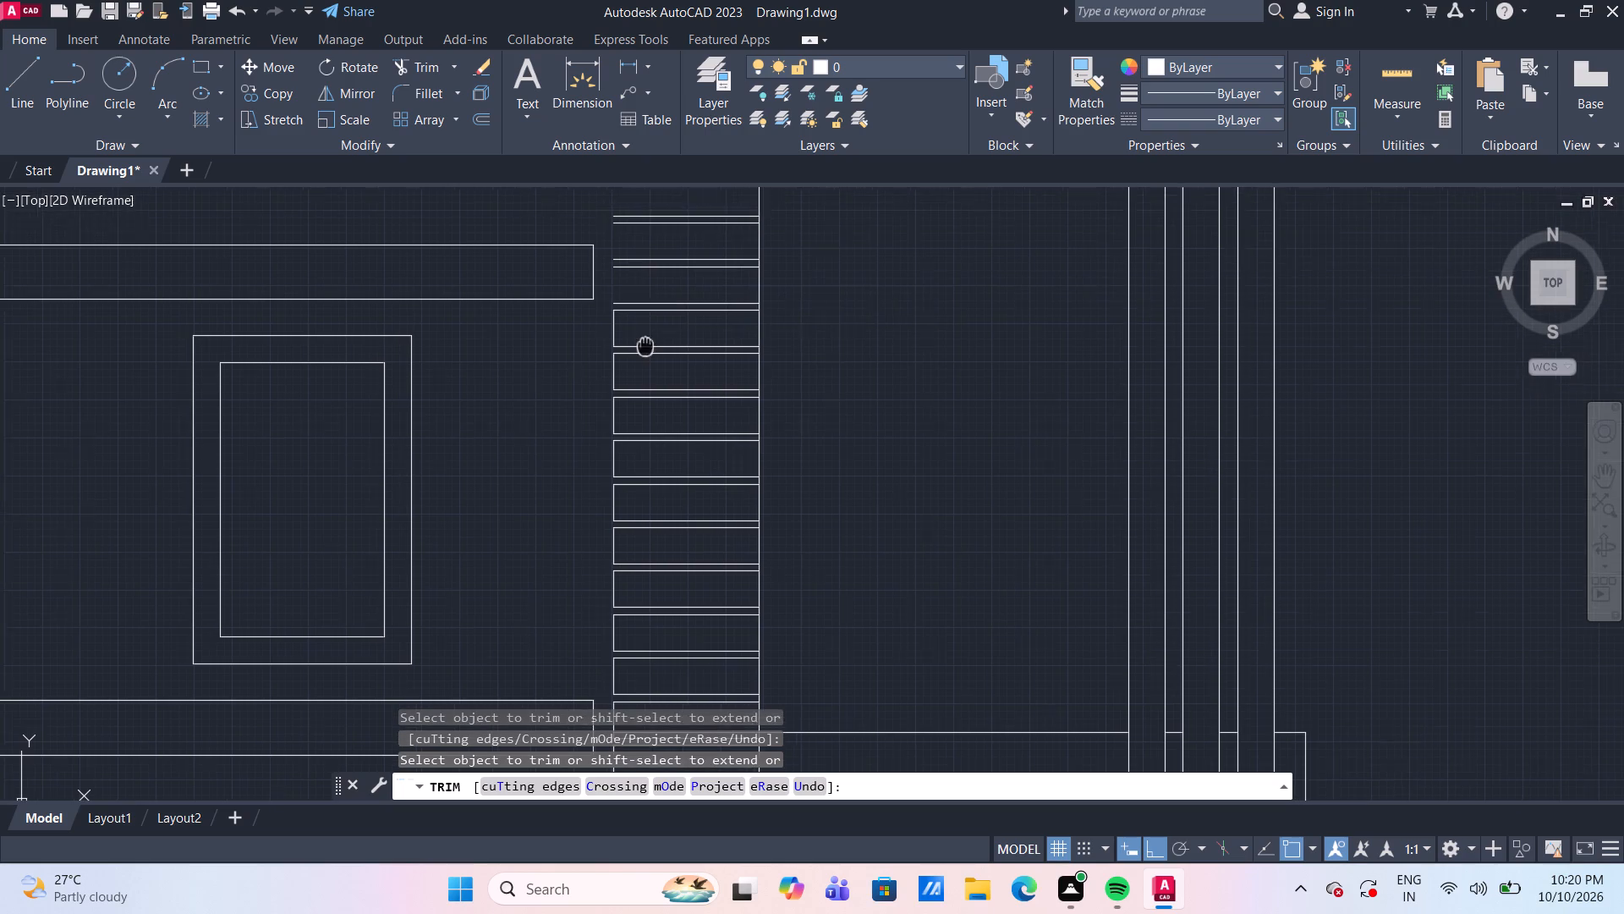
middle_click_drag(667, 454, 711, 522)
scroll(716, 520, "up", 1)
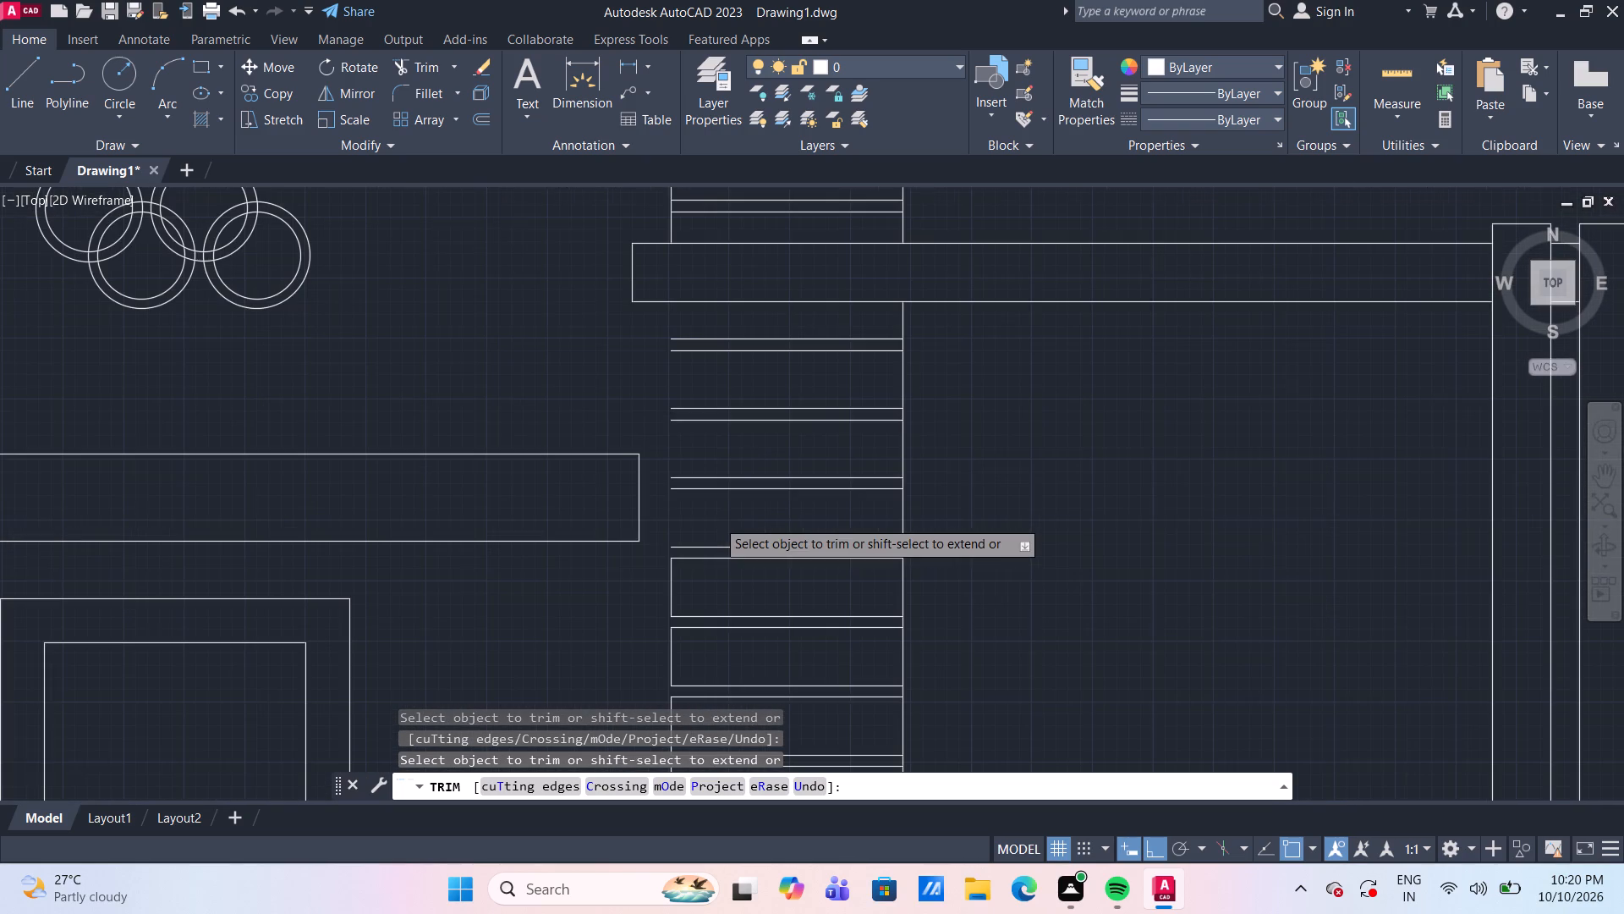
middle_click_drag(720, 515, 726, 460)
key("Escape")
Draw vertical lines closing the open left ends of the lowest two unclosed rungs below the upper crossing band.
scroll(698, 462, "up", 1)
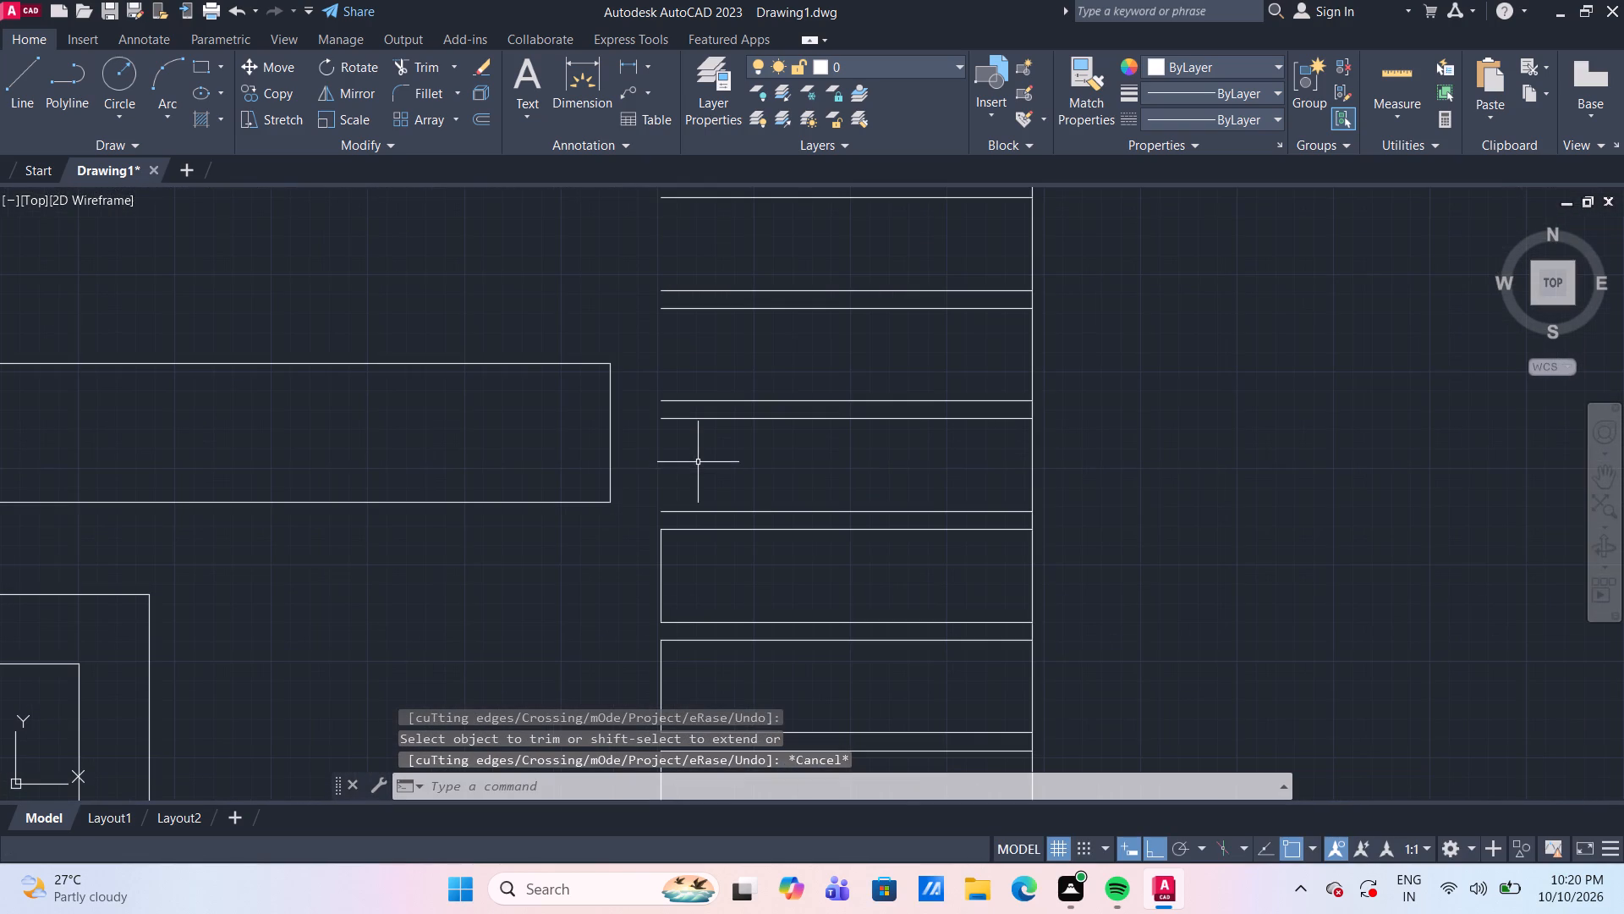
type("l")
key("space")
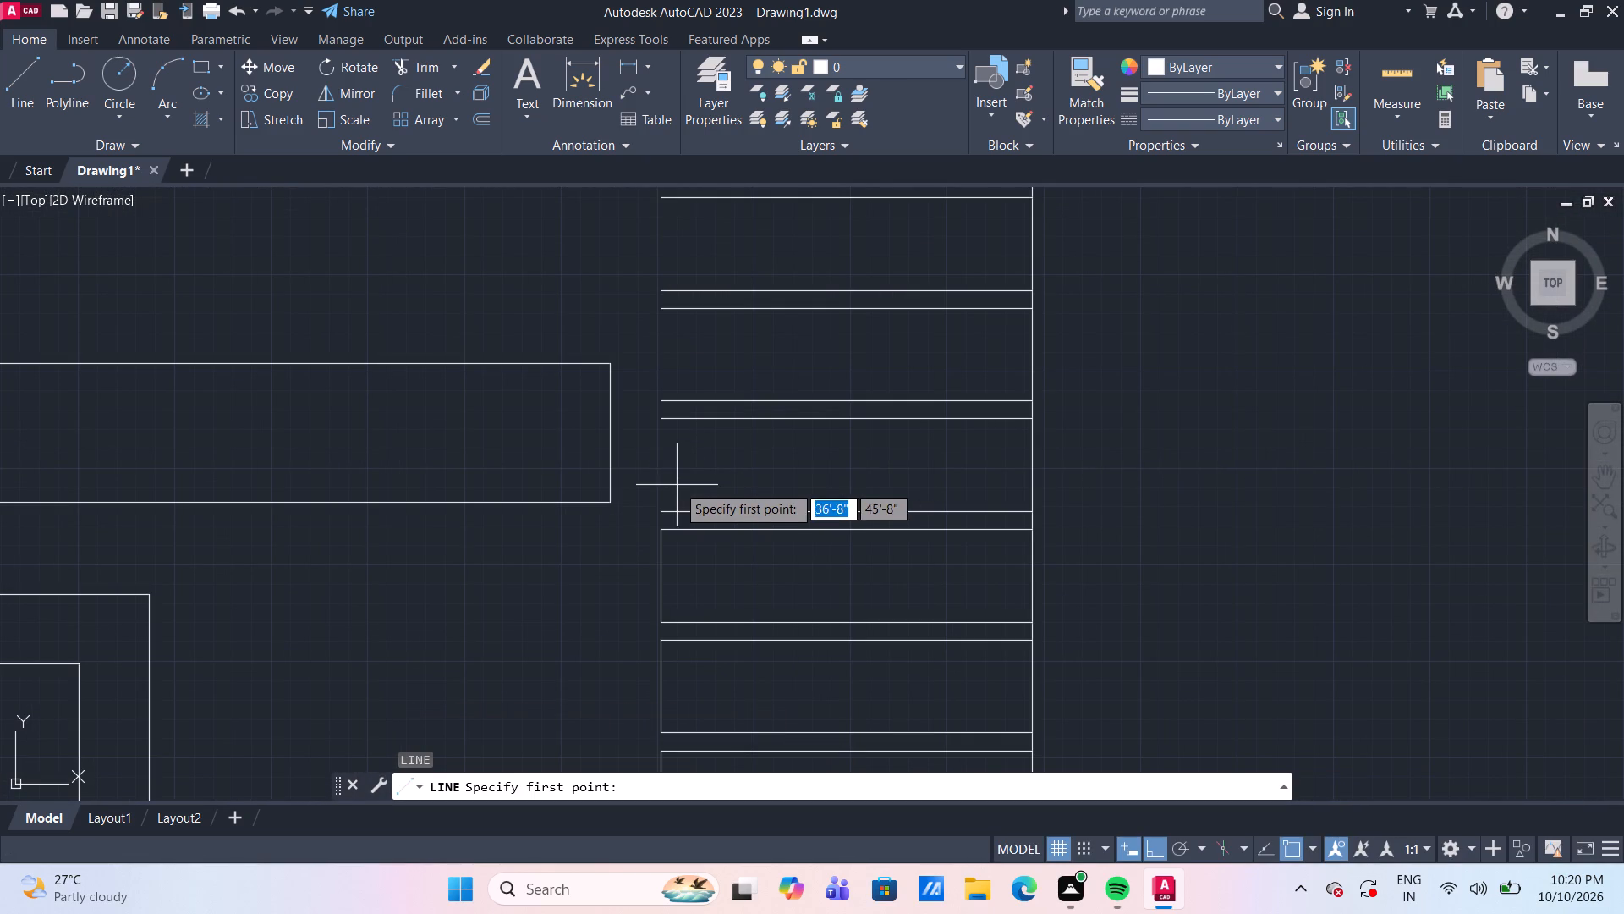
left_click_drag(659, 511, 659, 493)
left_click(665, 417)
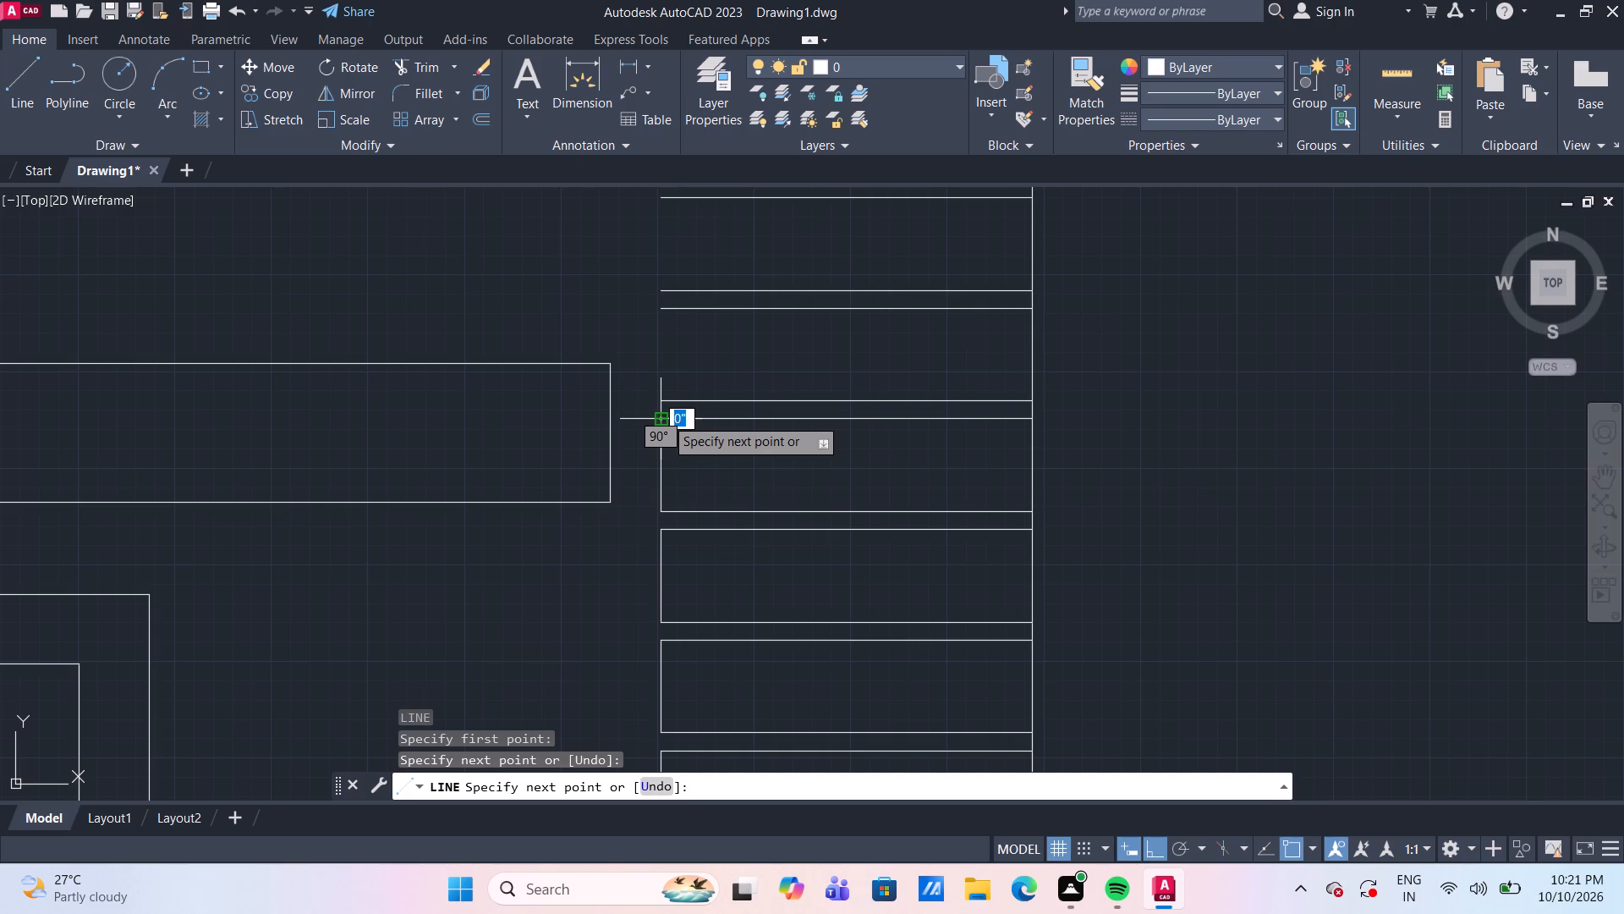
key("Escape")
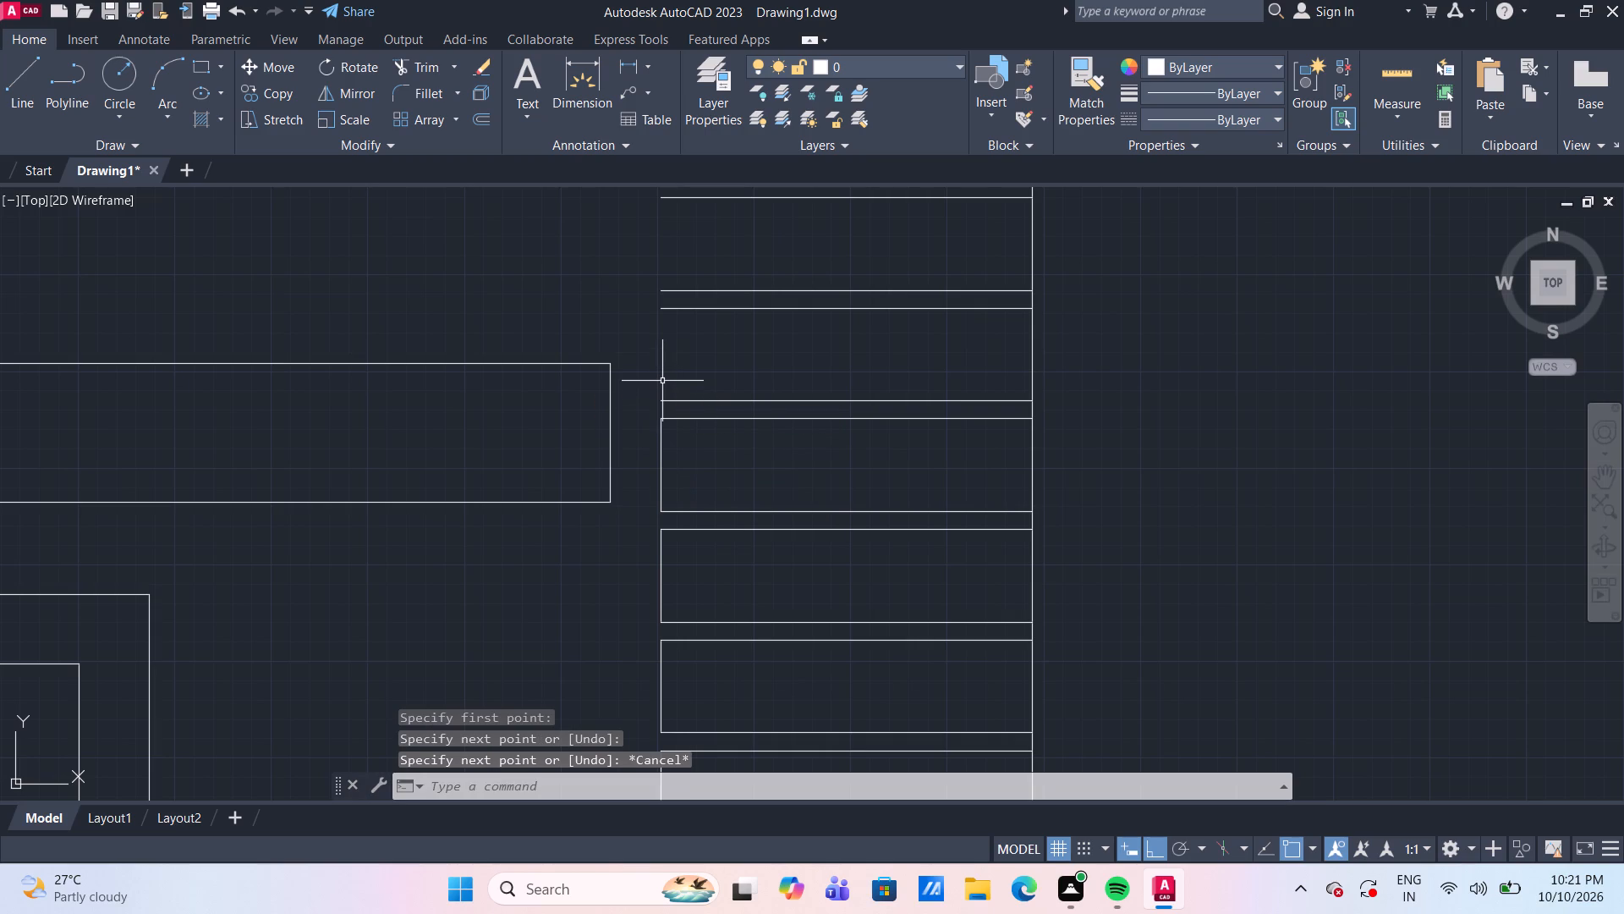
type("l")
key("space")
left_click_drag(664, 403, 666, 393)
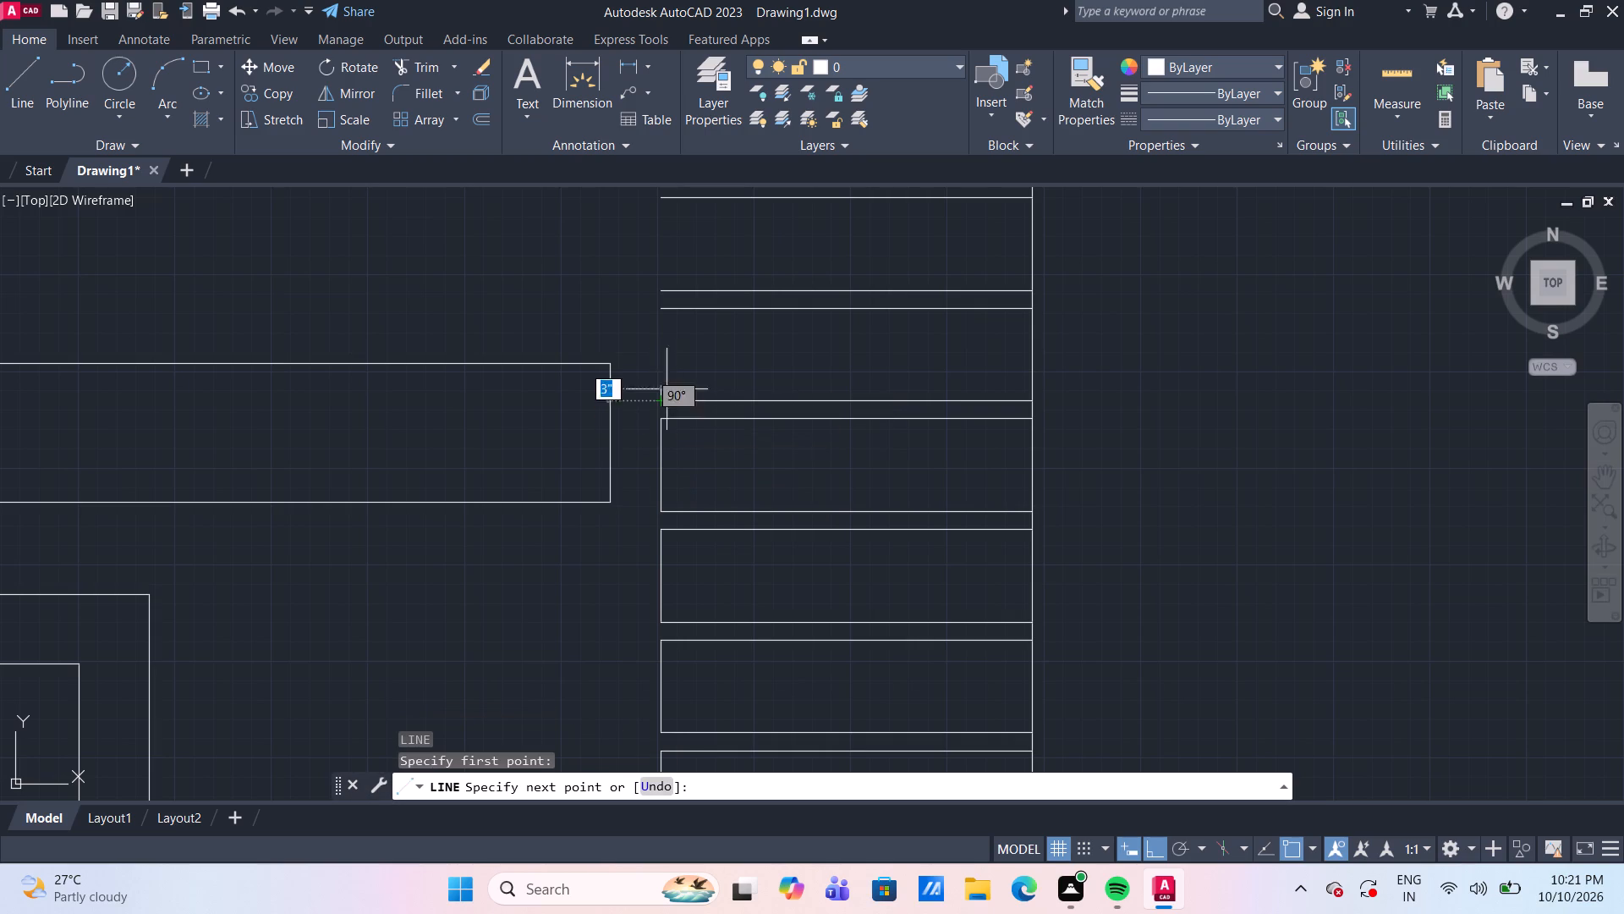
left_click(658, 311)
key("space")
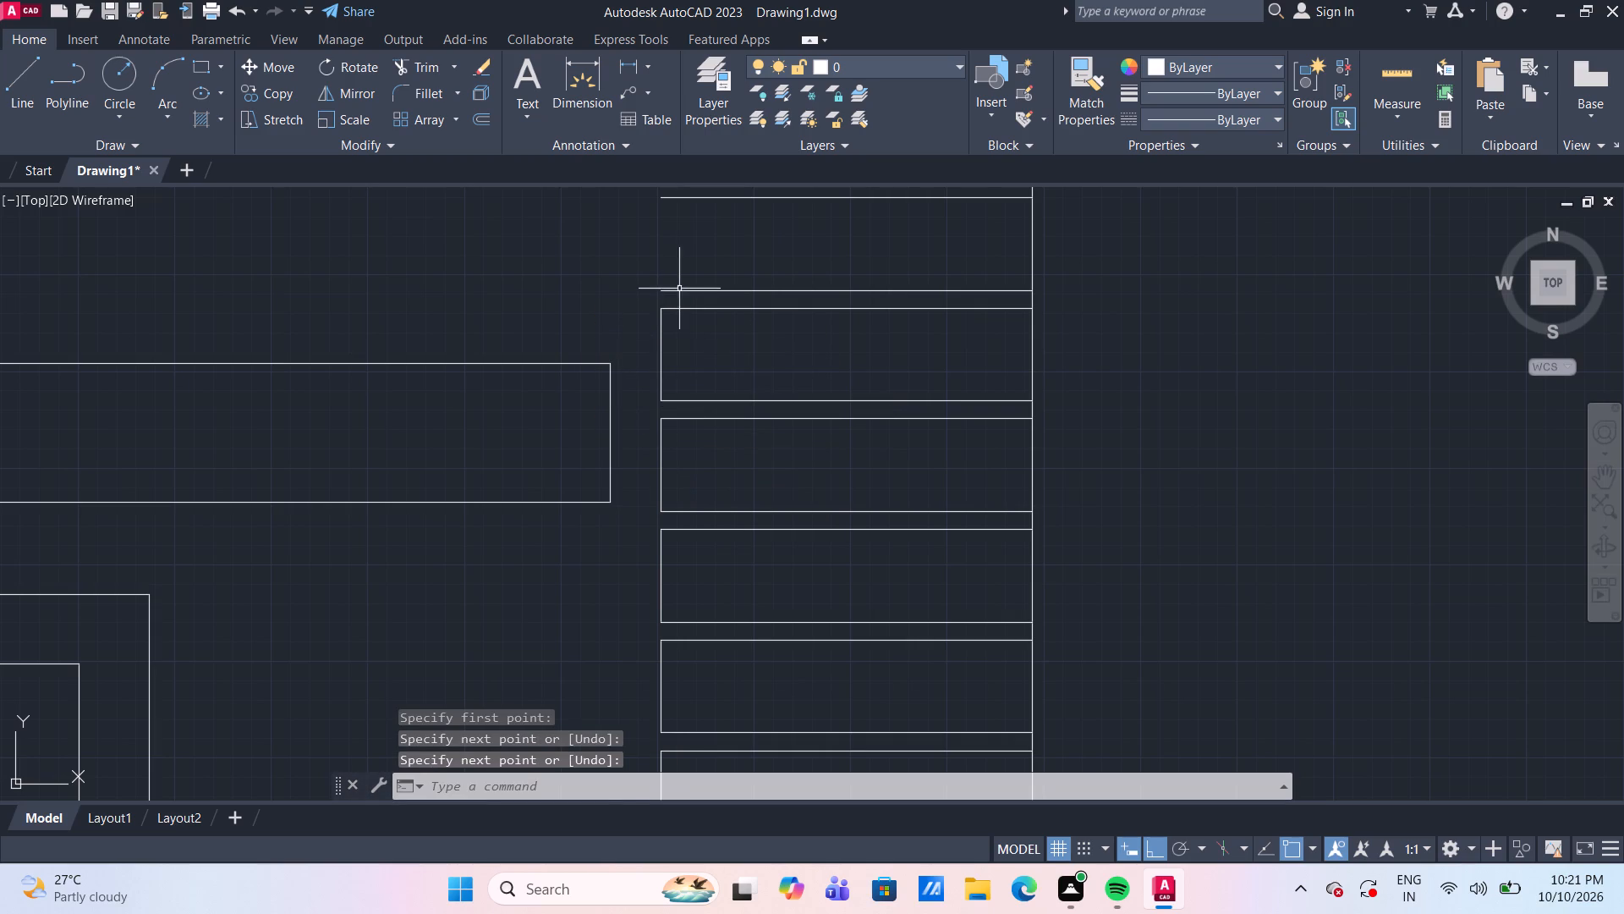
Draw vertical lines closing the left ends of the next full rung and the partial rung meeting the band's lower edge.
type("l")
key("space")
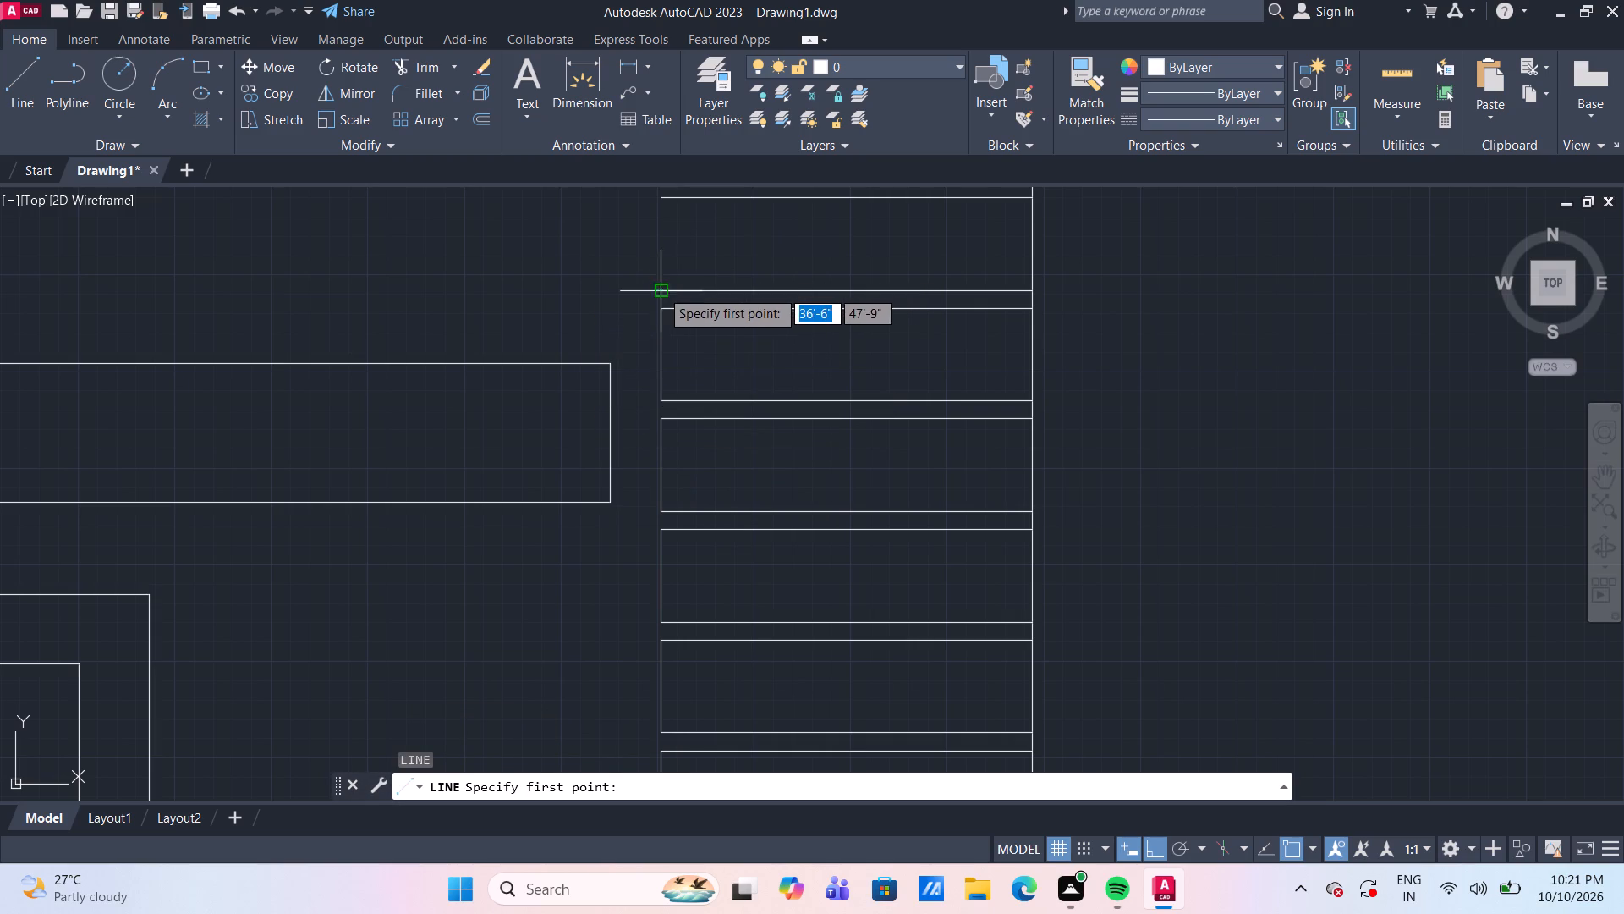
left_click(661, 289)
left_click(660, 192)
key("Escape")
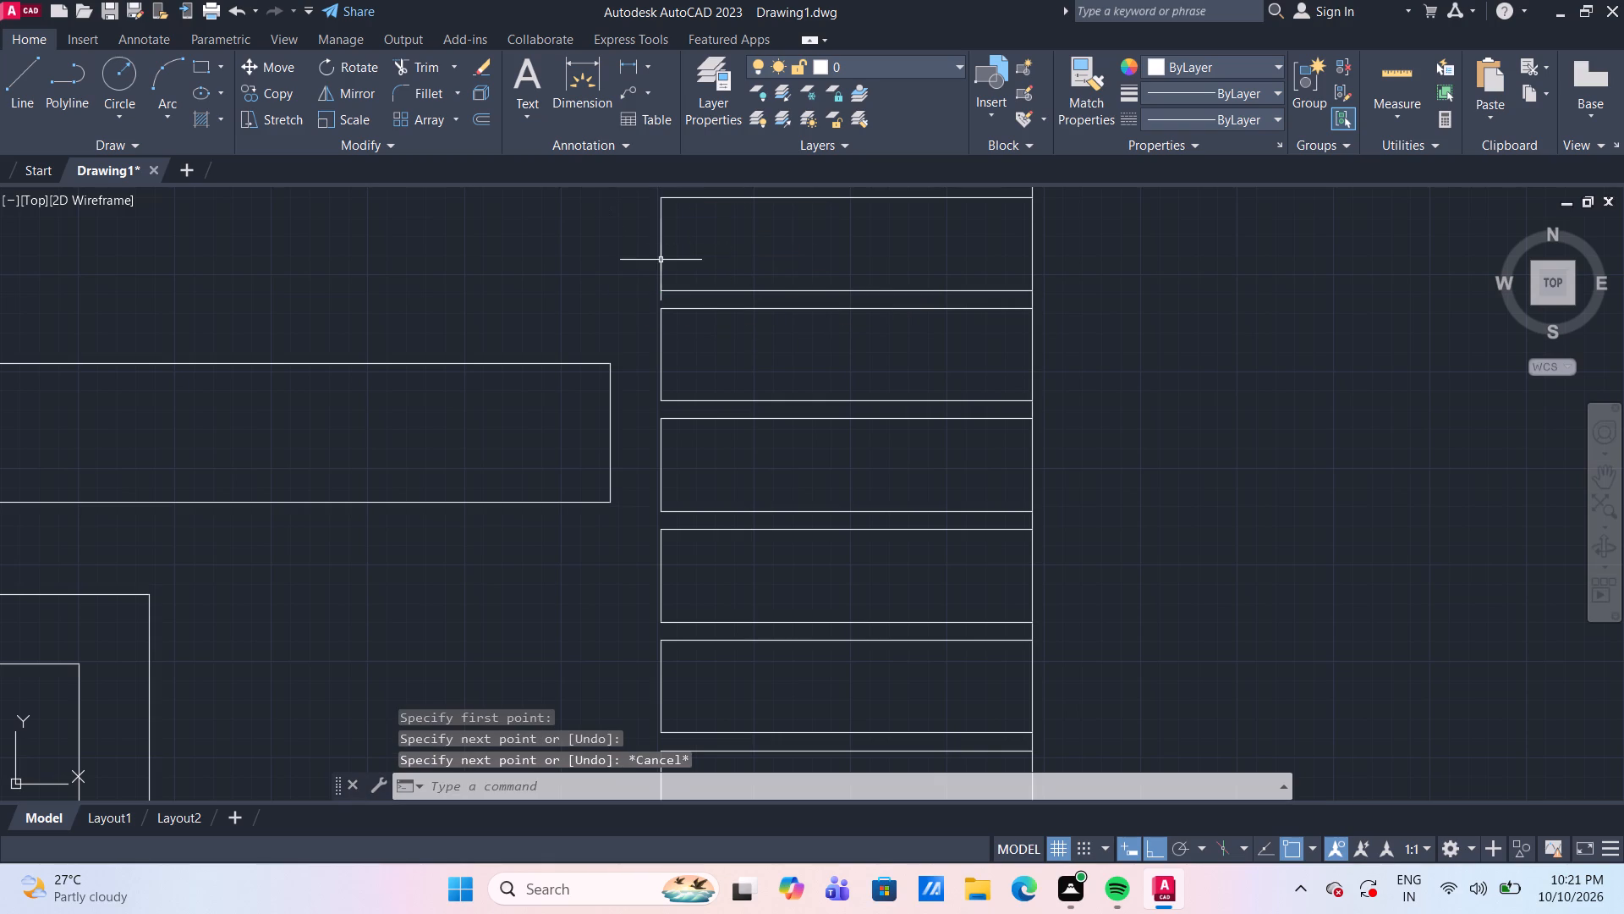
middle_click_drag(765, 236, 776, 520)
scroll(724, 438, "up", 1)
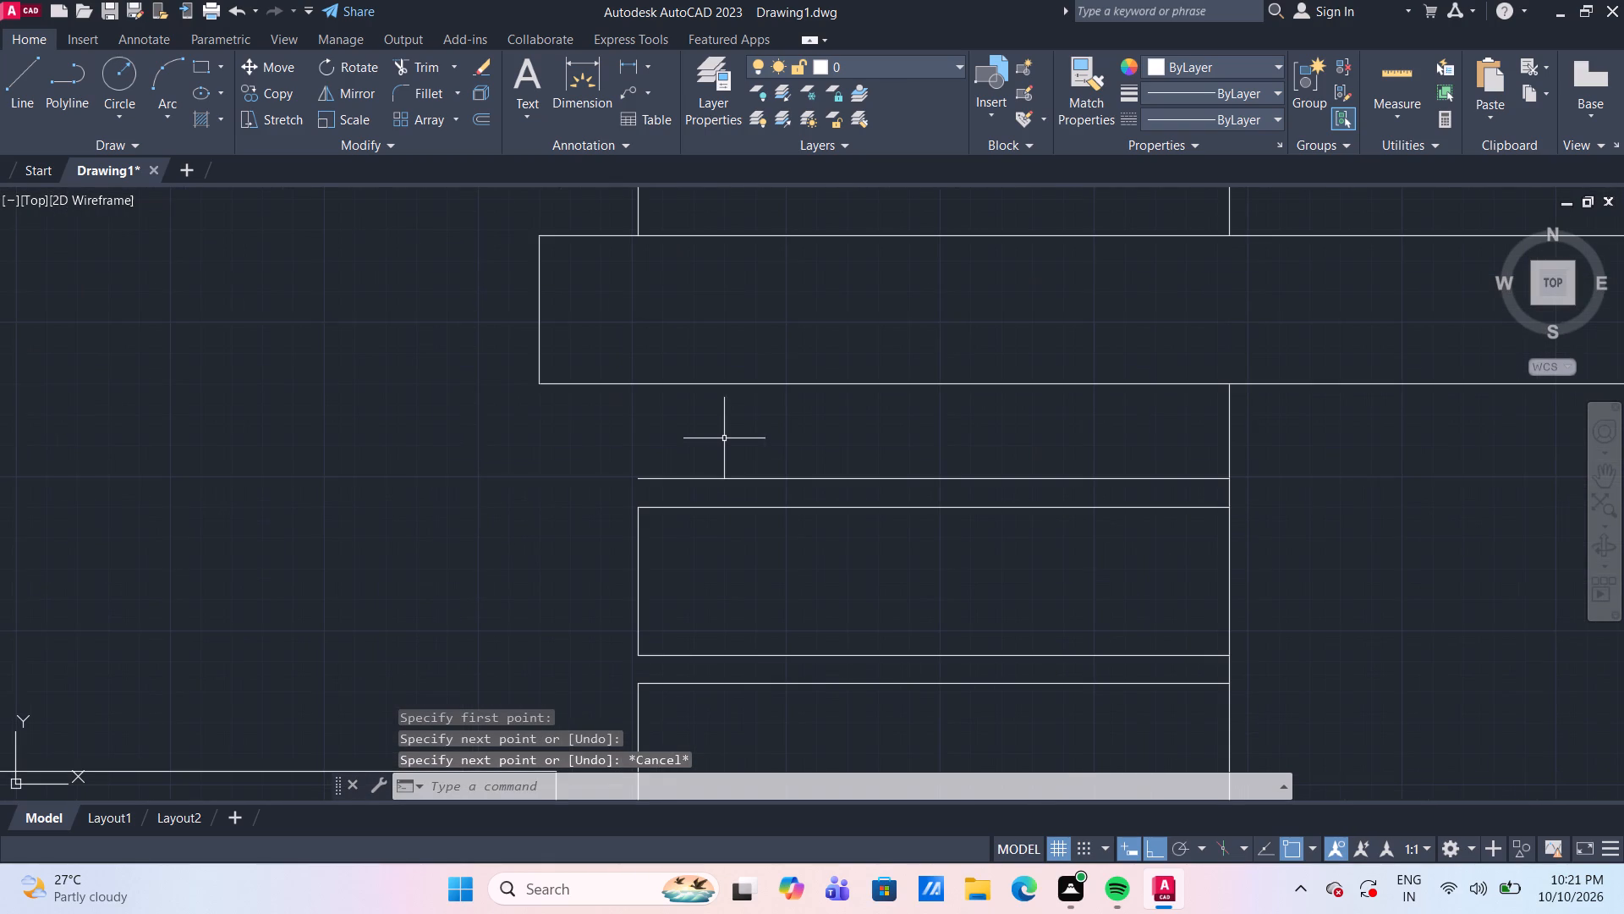
type("l")
key("space")
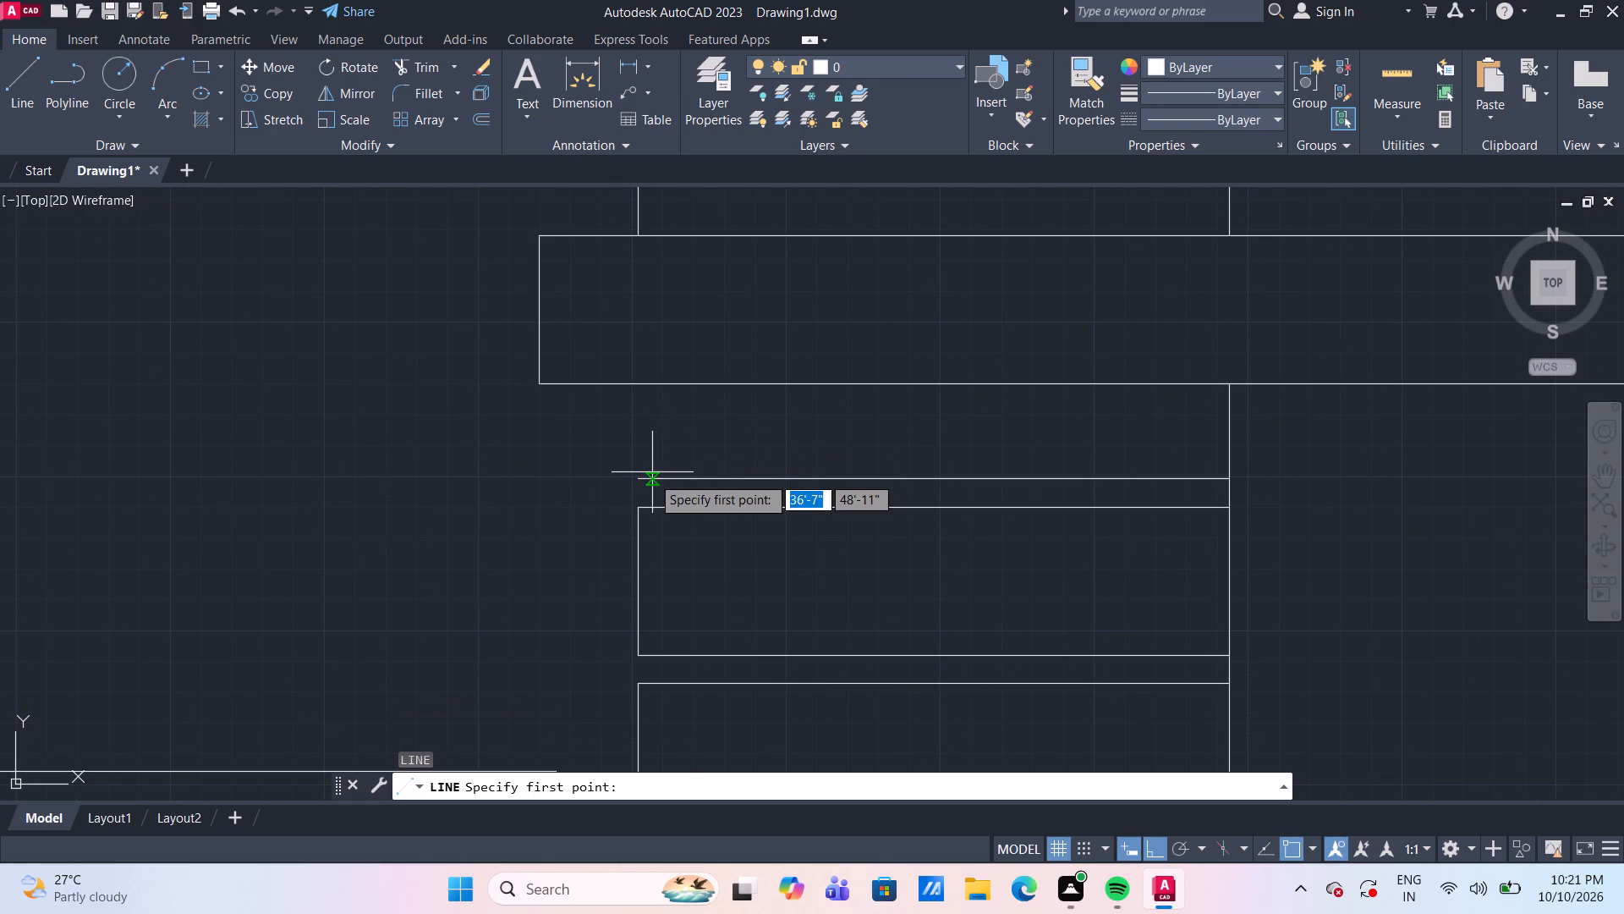
left_click_drag(637, 479, 638, 444)
left_click(639, 386)
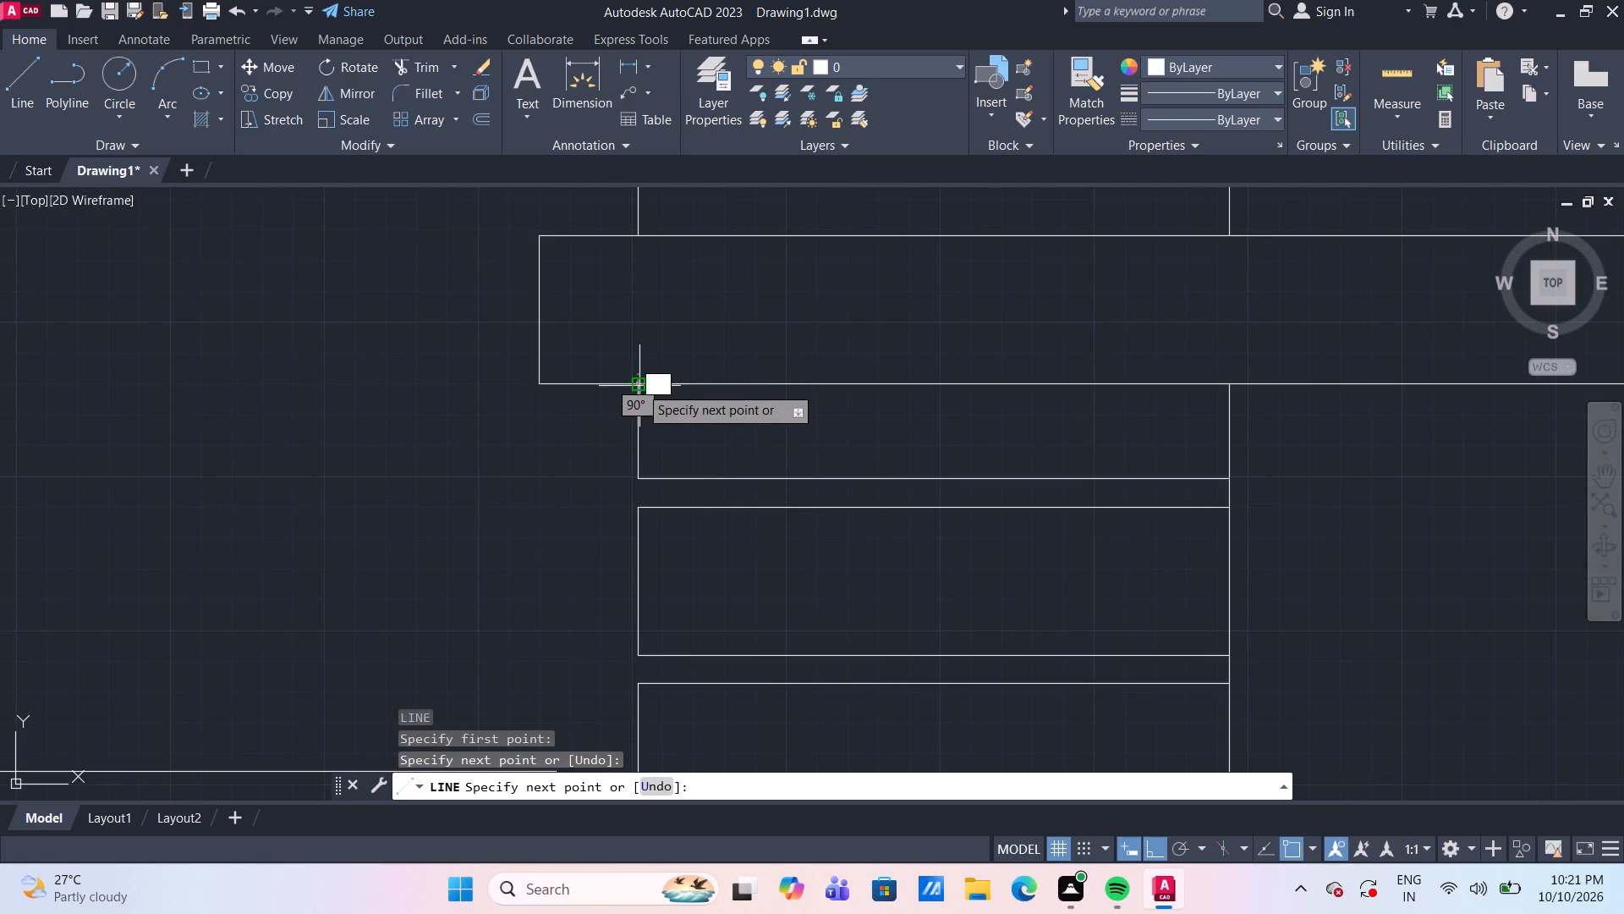
key("Escape")
Trim the ladder column's left edge across the first three narrow gaps above the upper crossing band, including both parts beside the long horizontal line.
scroll(677, 340, "down", 1)
middle_click_drag(730, 256, 738, 503)
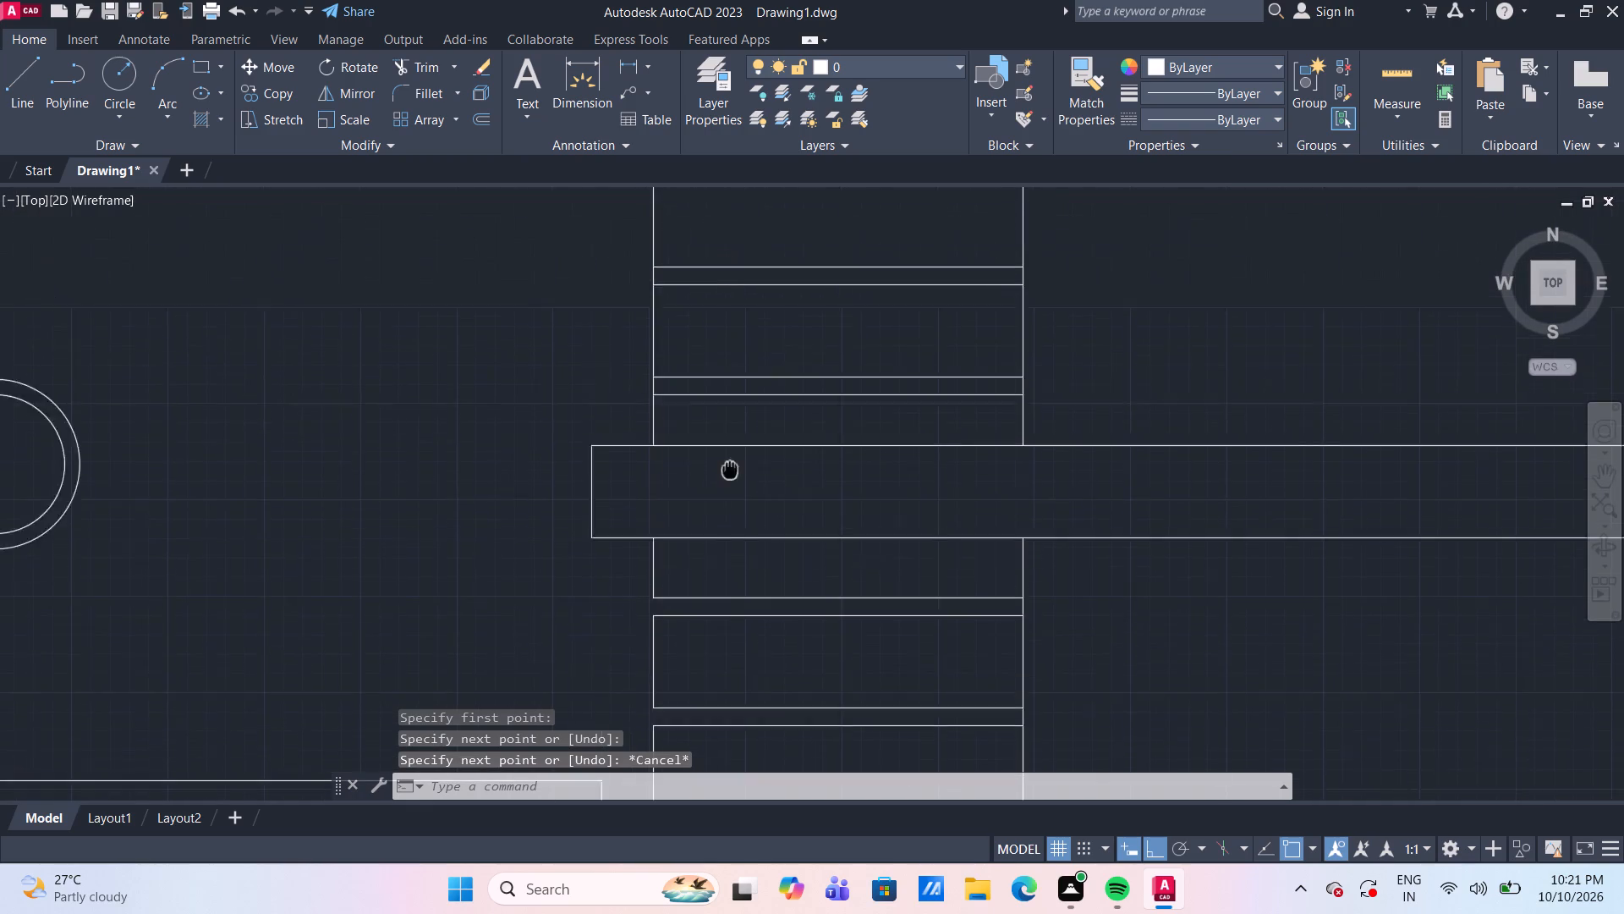
middle_click_drag(738, 503, 745, 540)
type("tr")
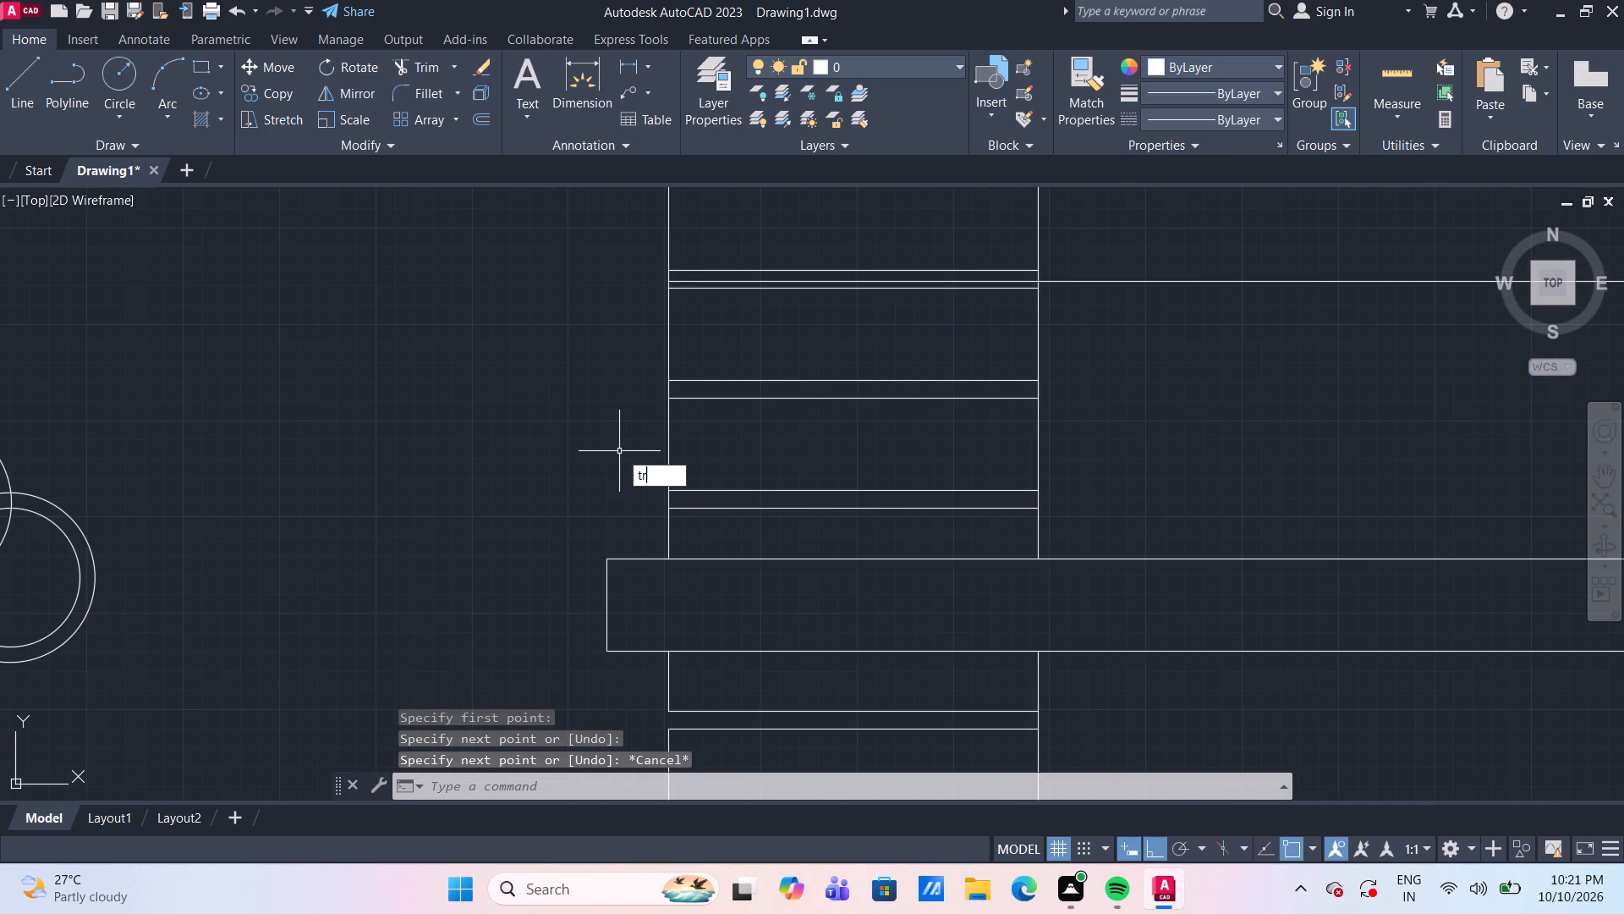
key("space")
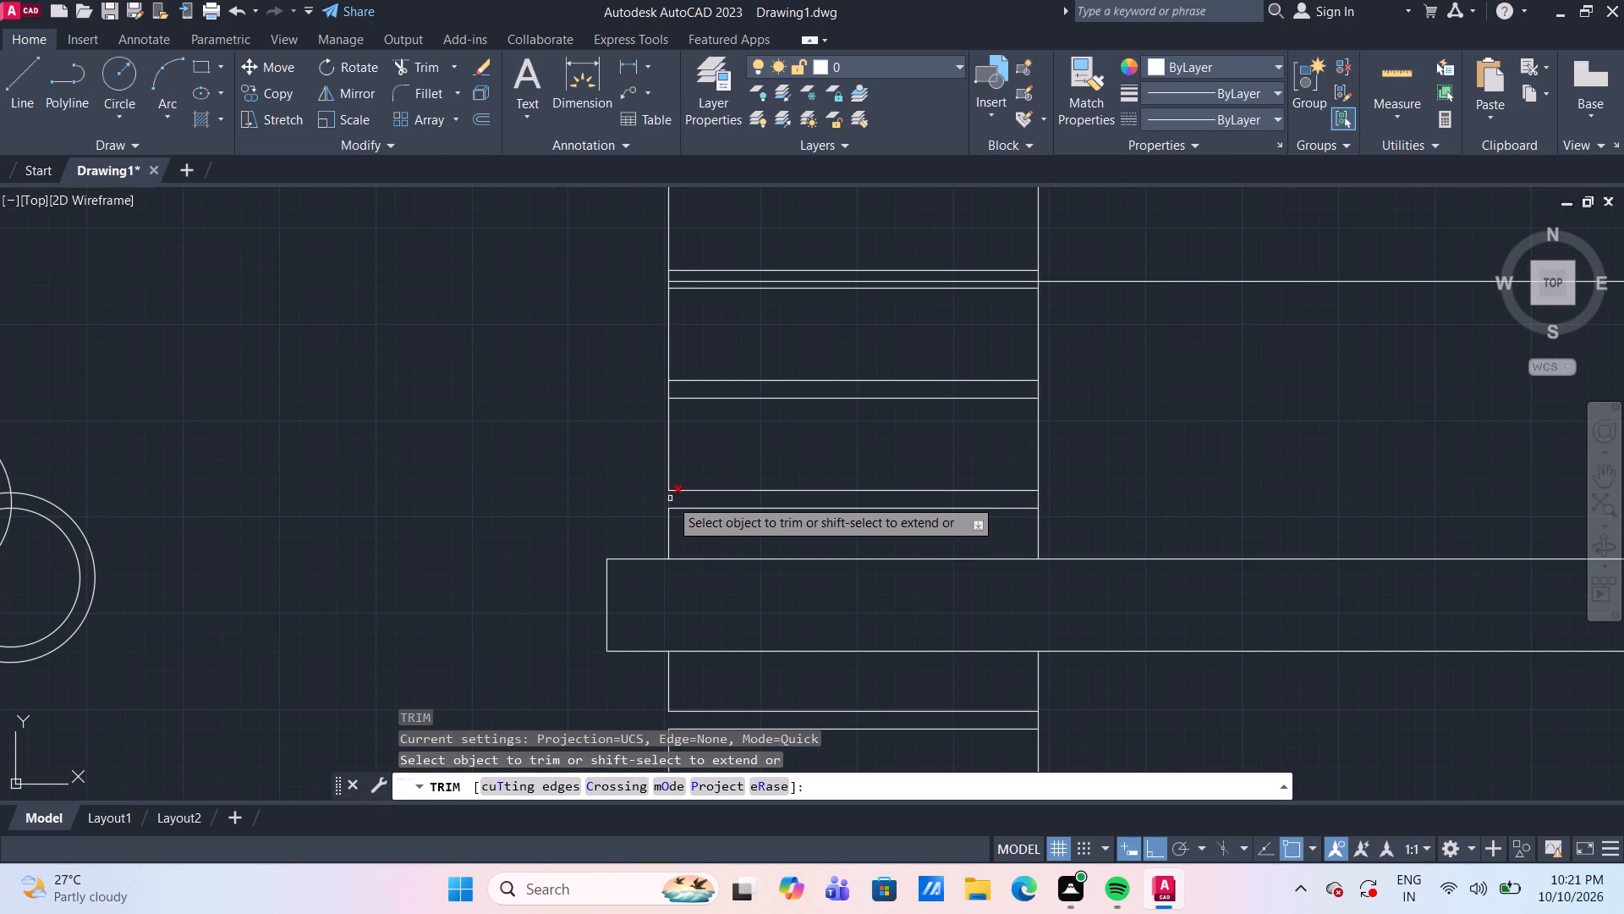
left_click(670, 498)
left_click(666, 387)
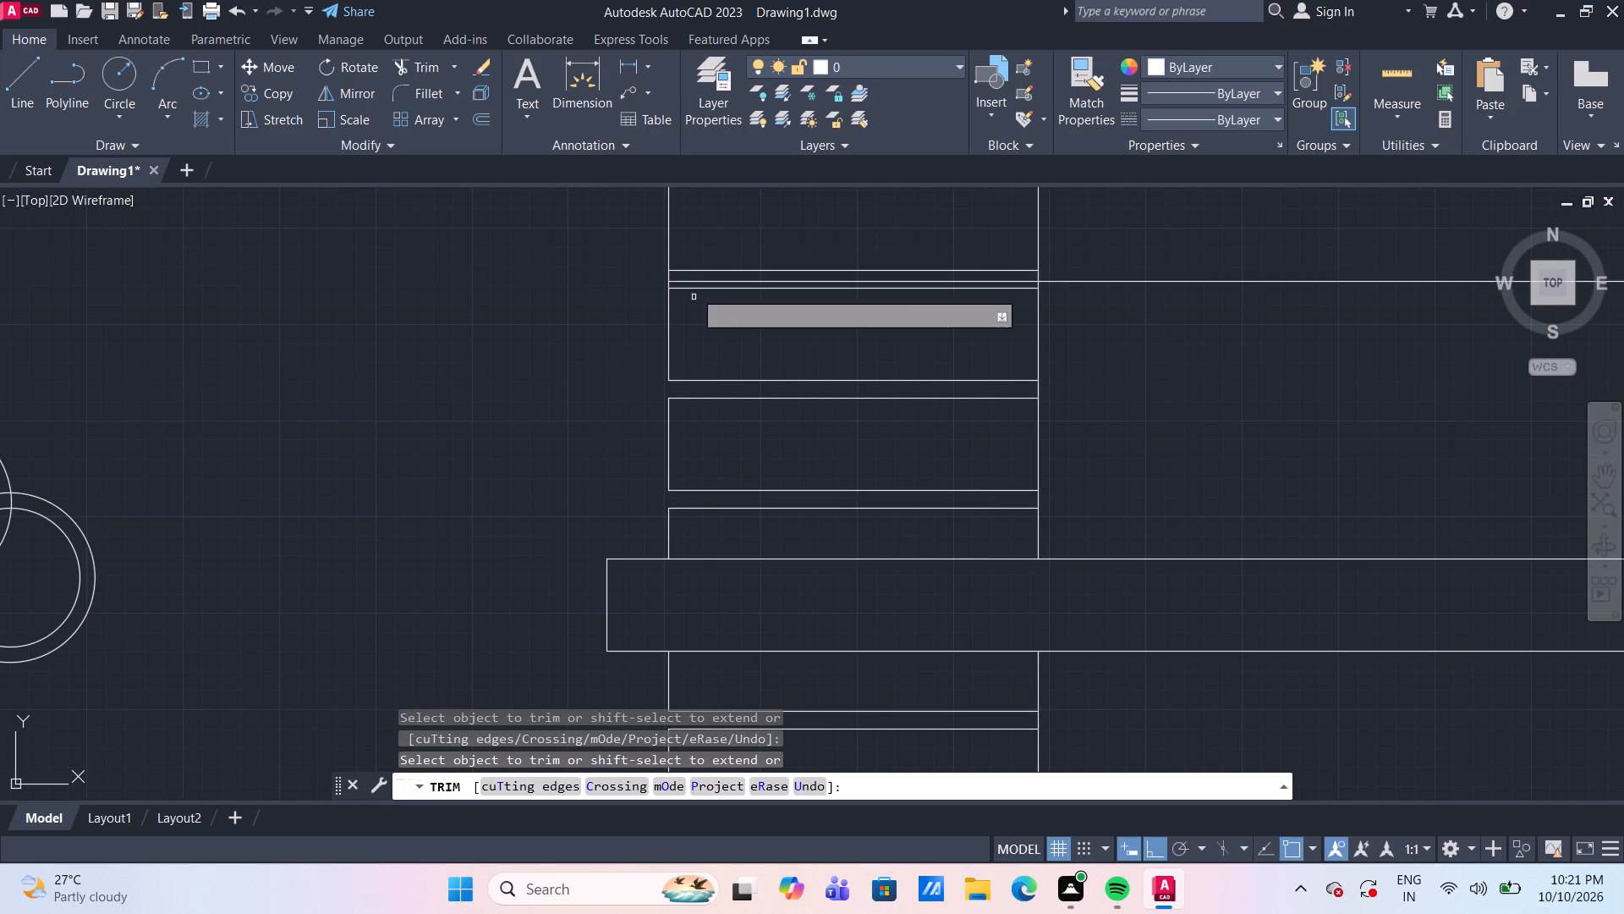
scroll(769, 314, "up", 1)
middle_click_drag(772, 314, 777, 316)
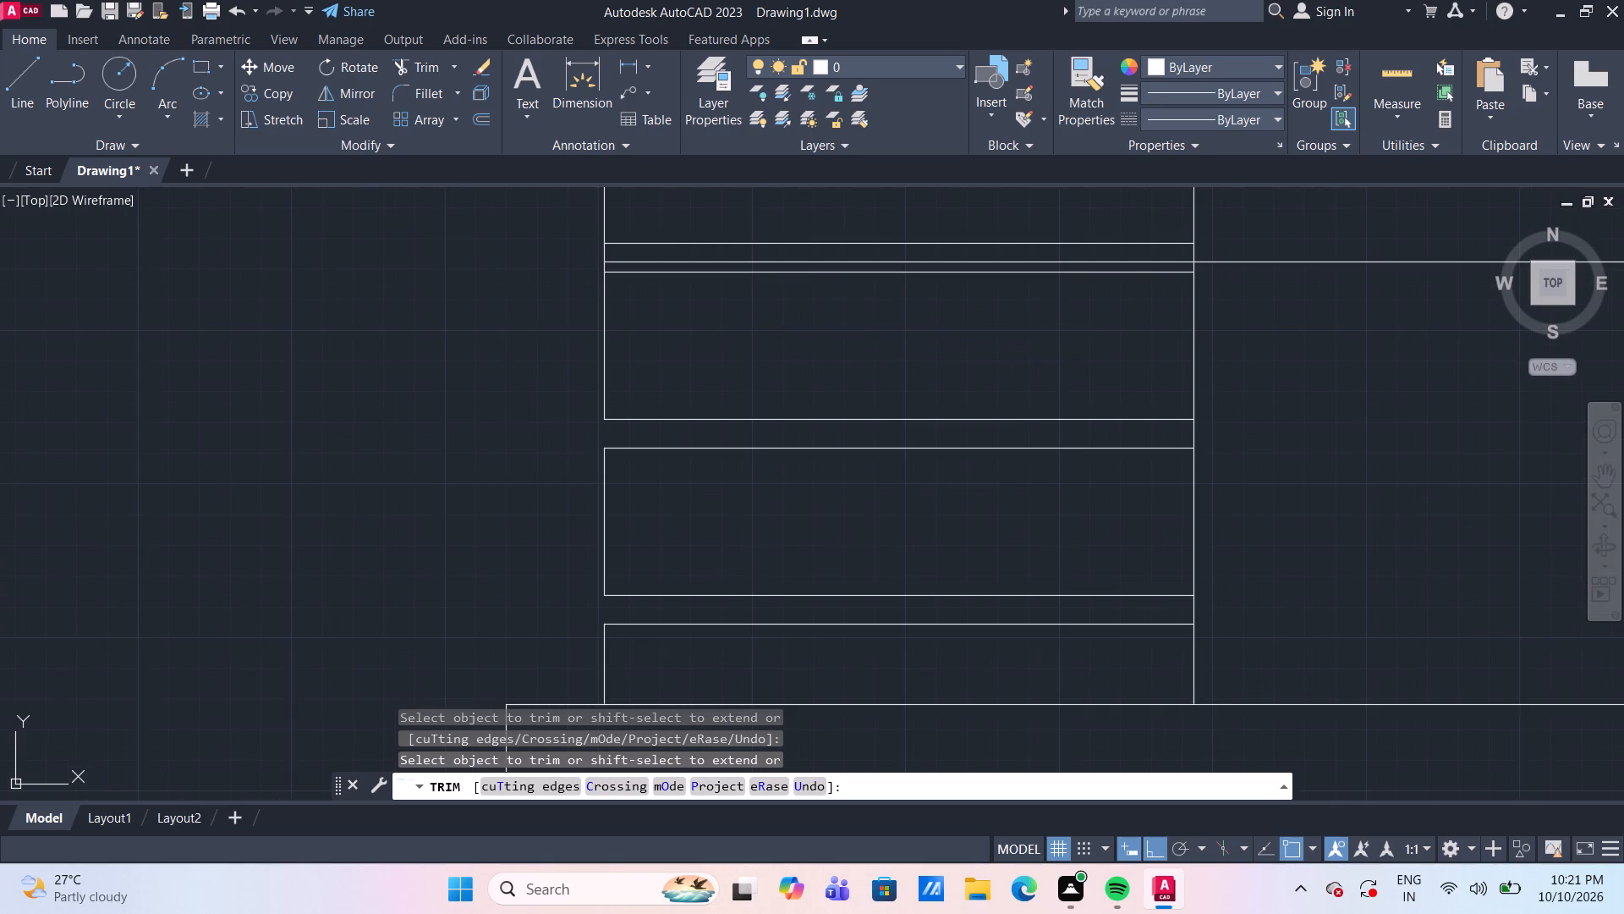
middle_click_drag(777, 316, 782, 473)
scroll(595, 427, "up", 2)
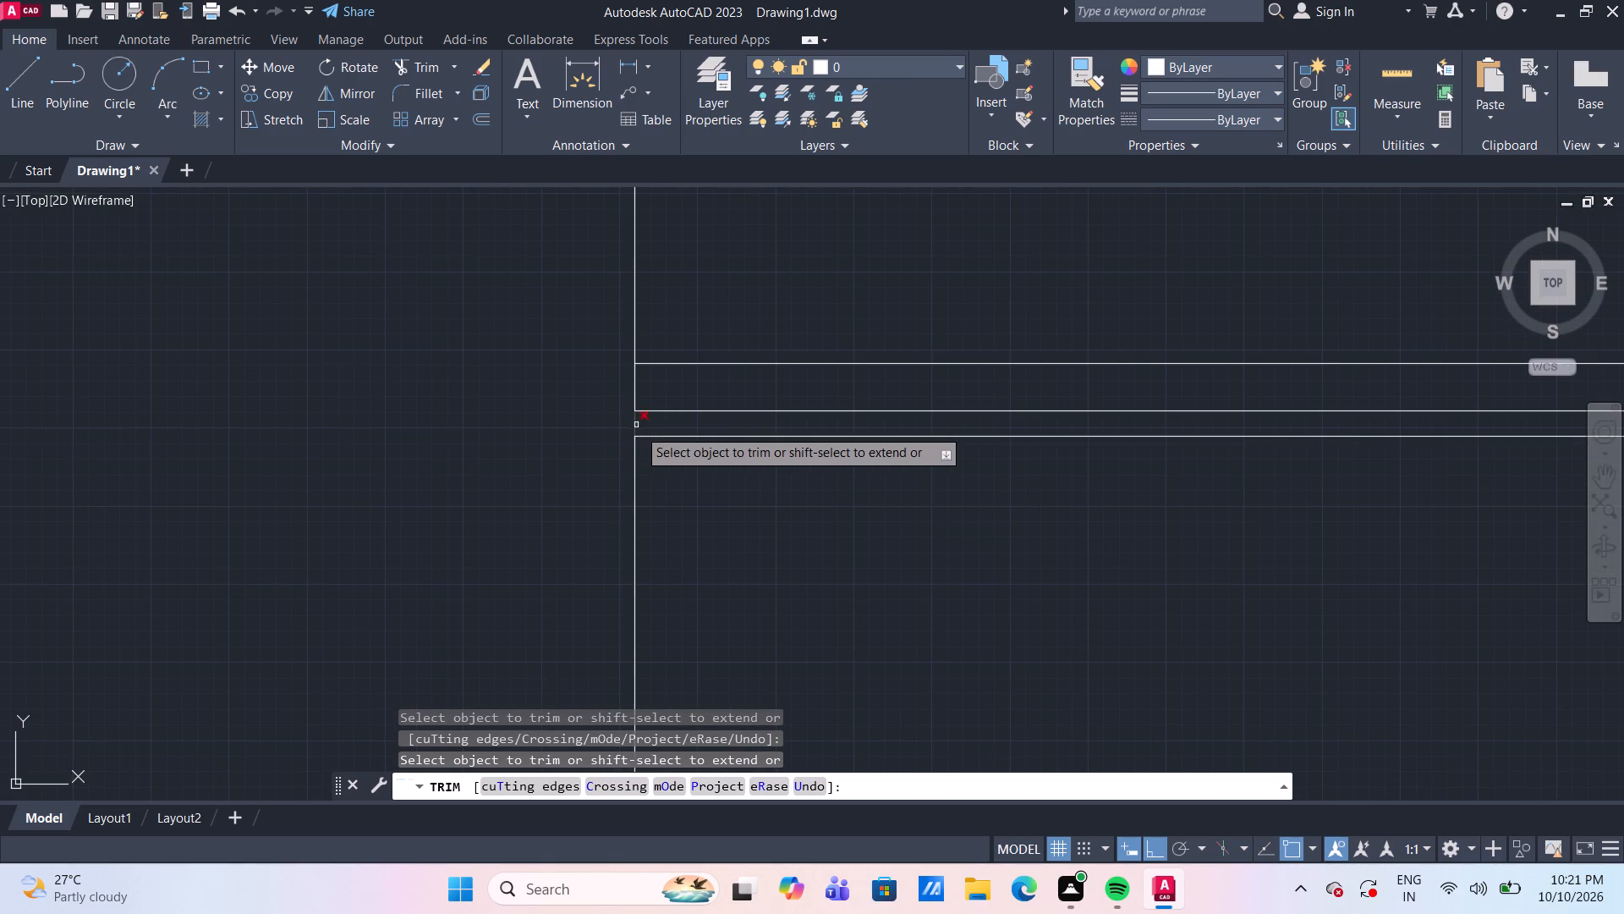
left_click(638, 428)
left_click(607, 416)
left_click(633, 394)
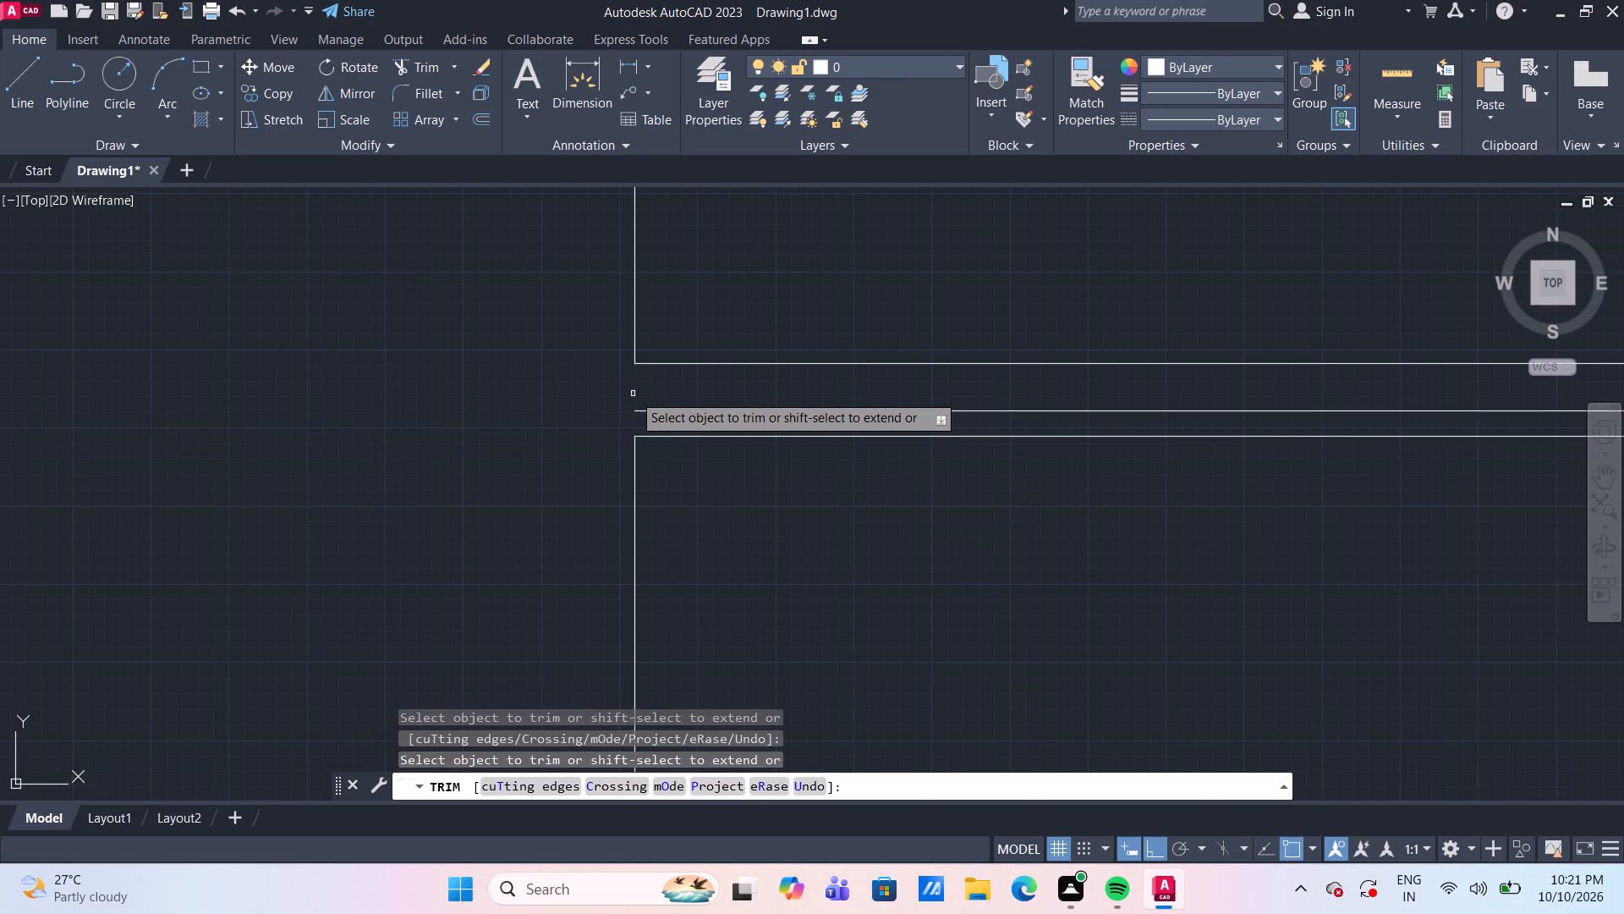
Examine the ladder column's left edge and the long horizontal lines crossing it near the upper and lower crossing bands.
scroll(633, 394, "down", 3)
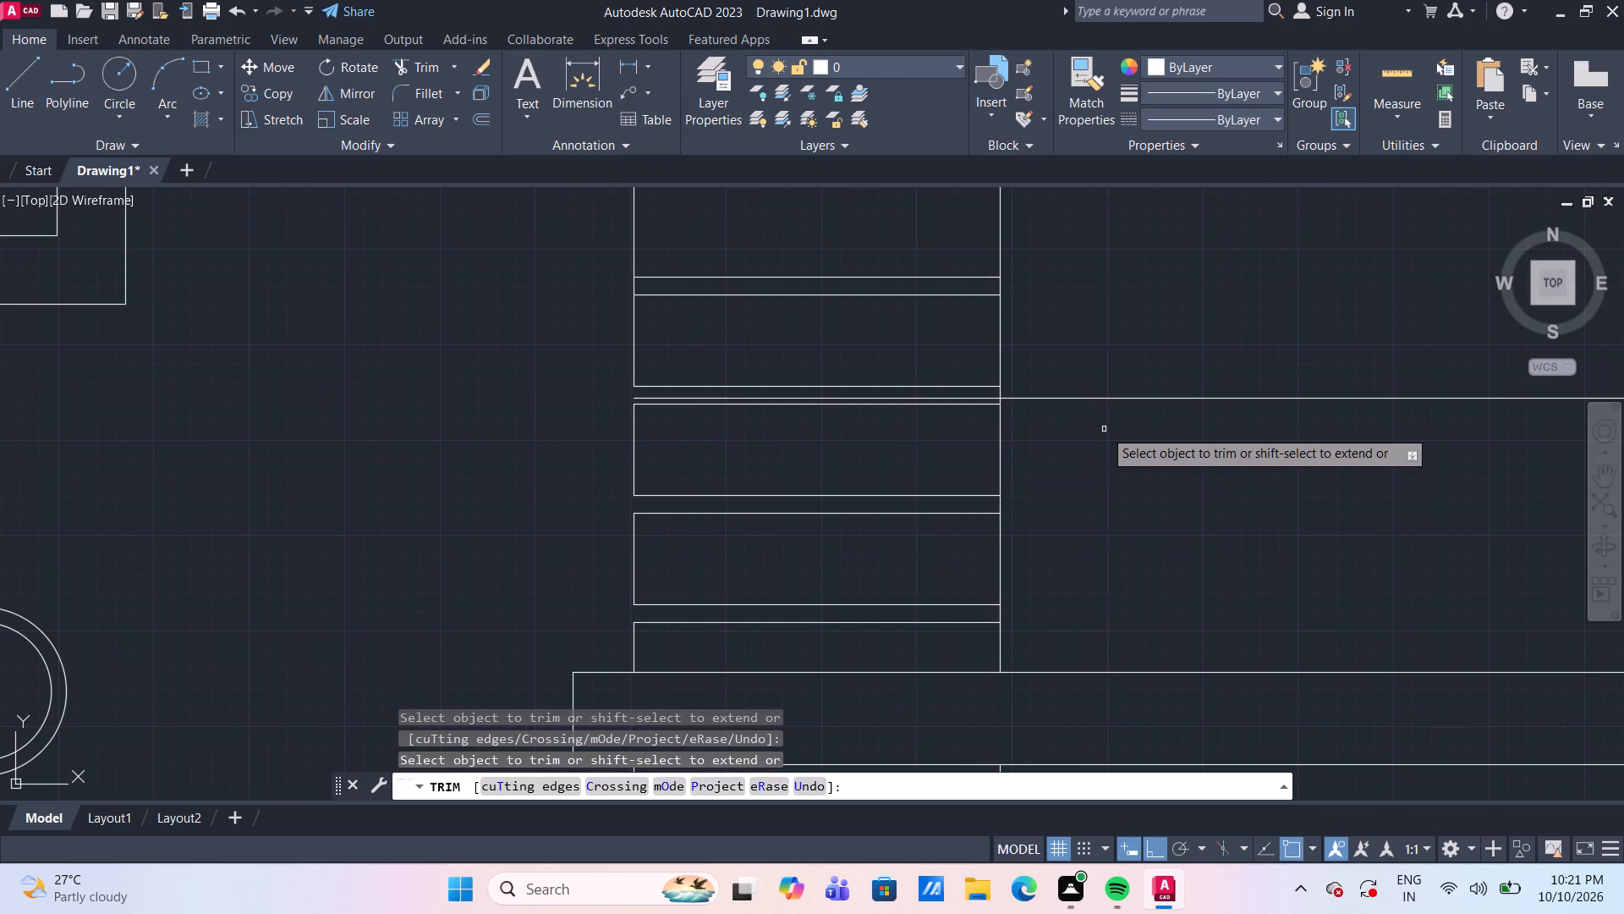
scroll(1104, 429, "up", 1)
scroll(435, 427, "up", 2)
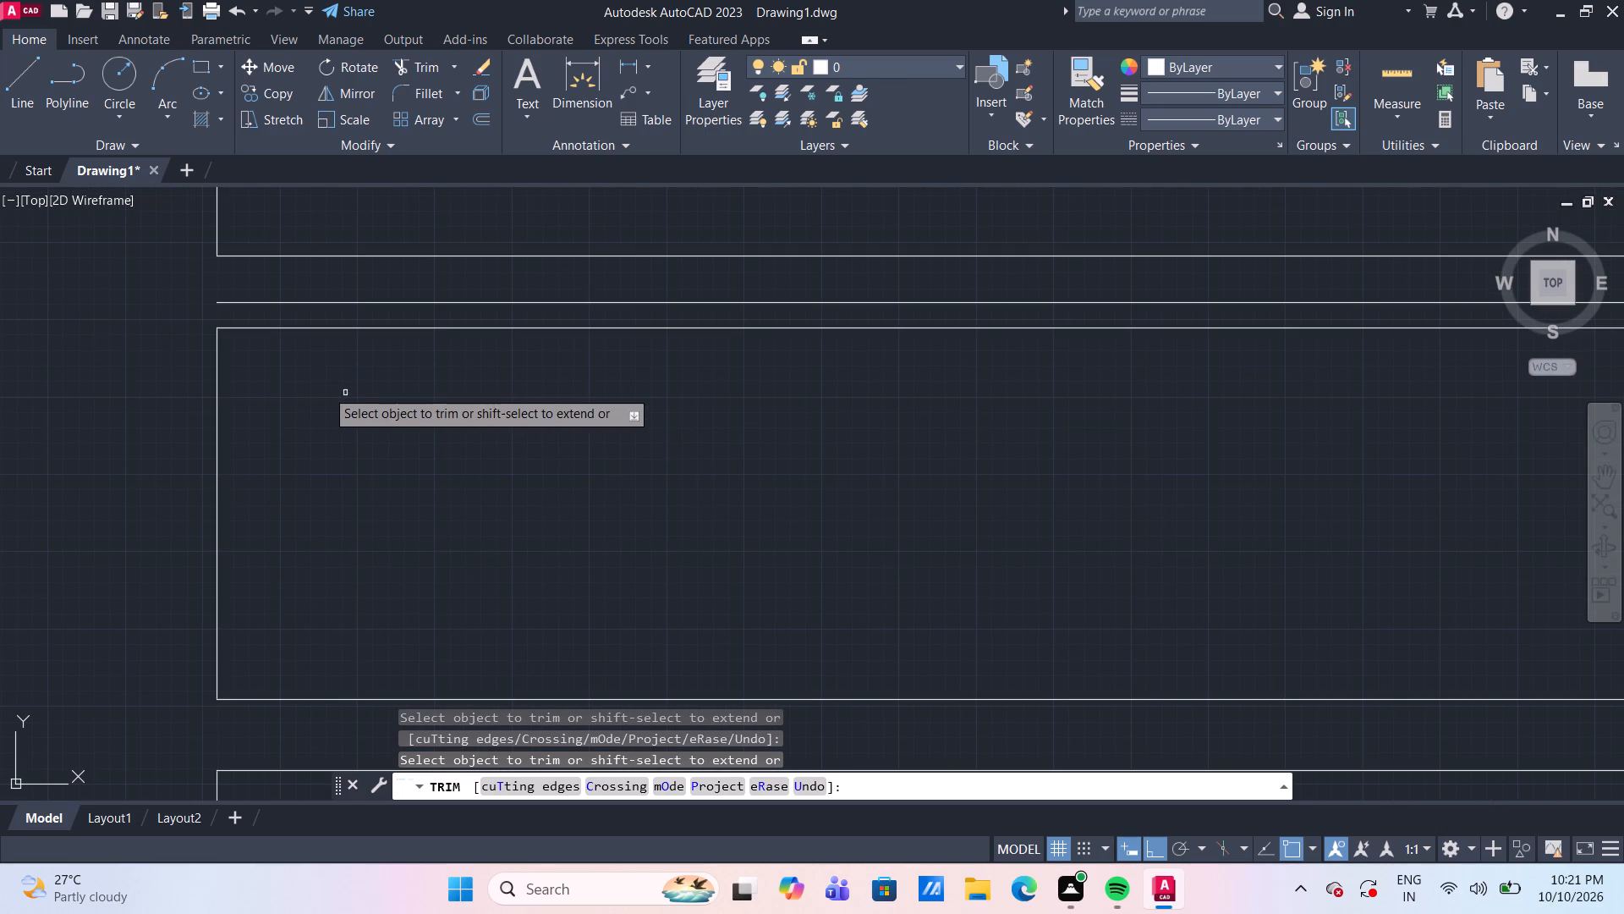
scroll(277, 393, "down", 3)
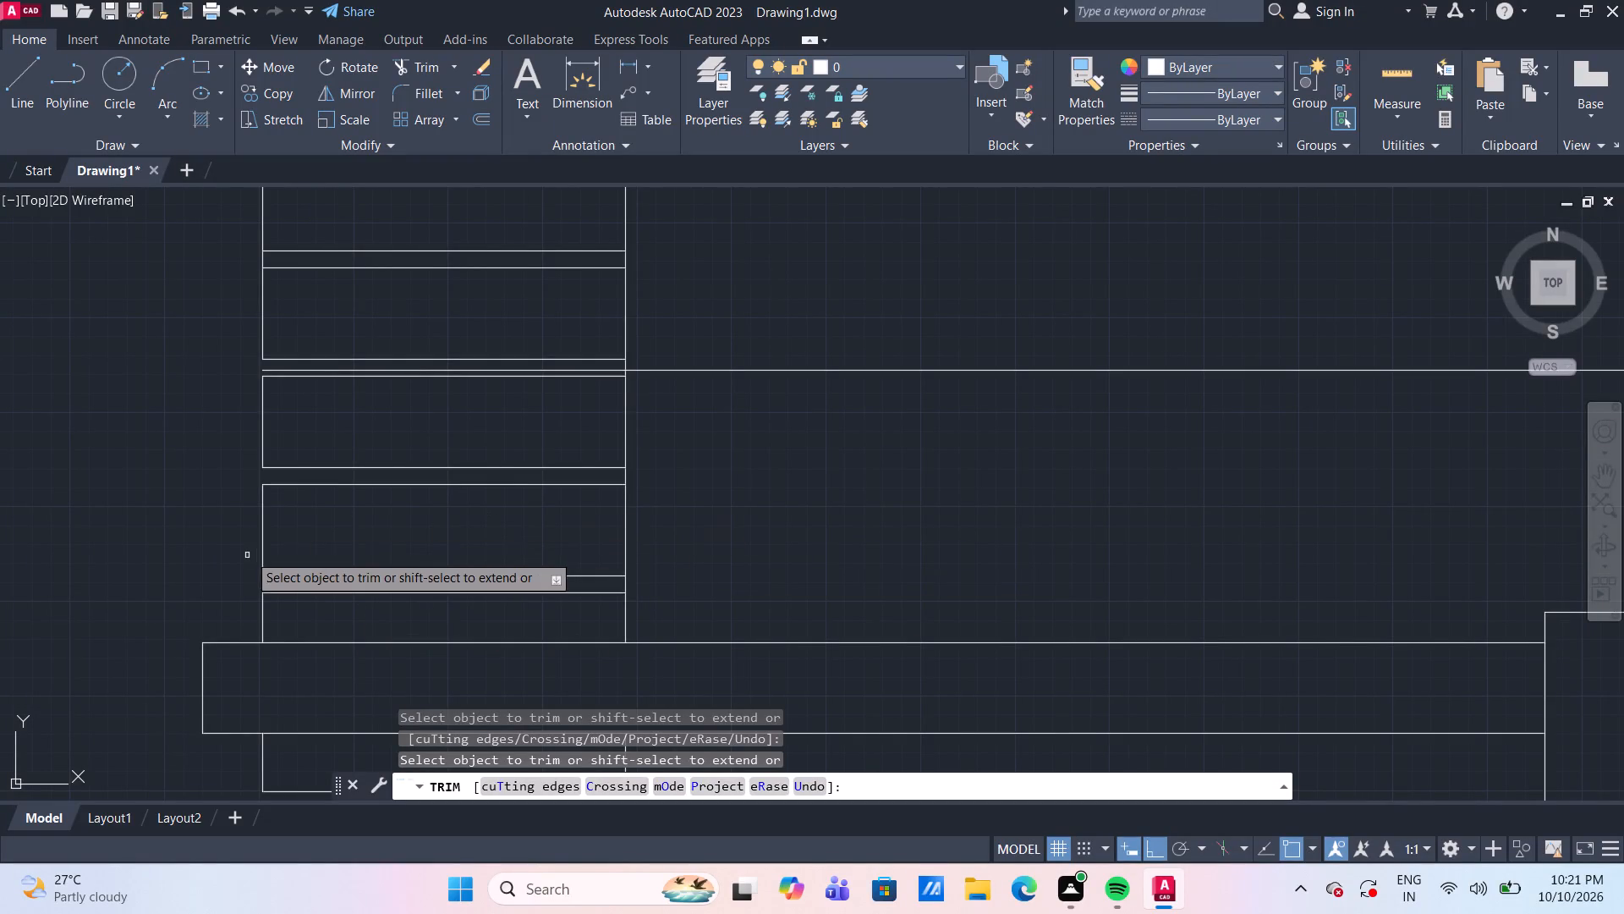
scroll(296, 537, "up", 1)
middle_click_drag(320, 537, 456, 498)
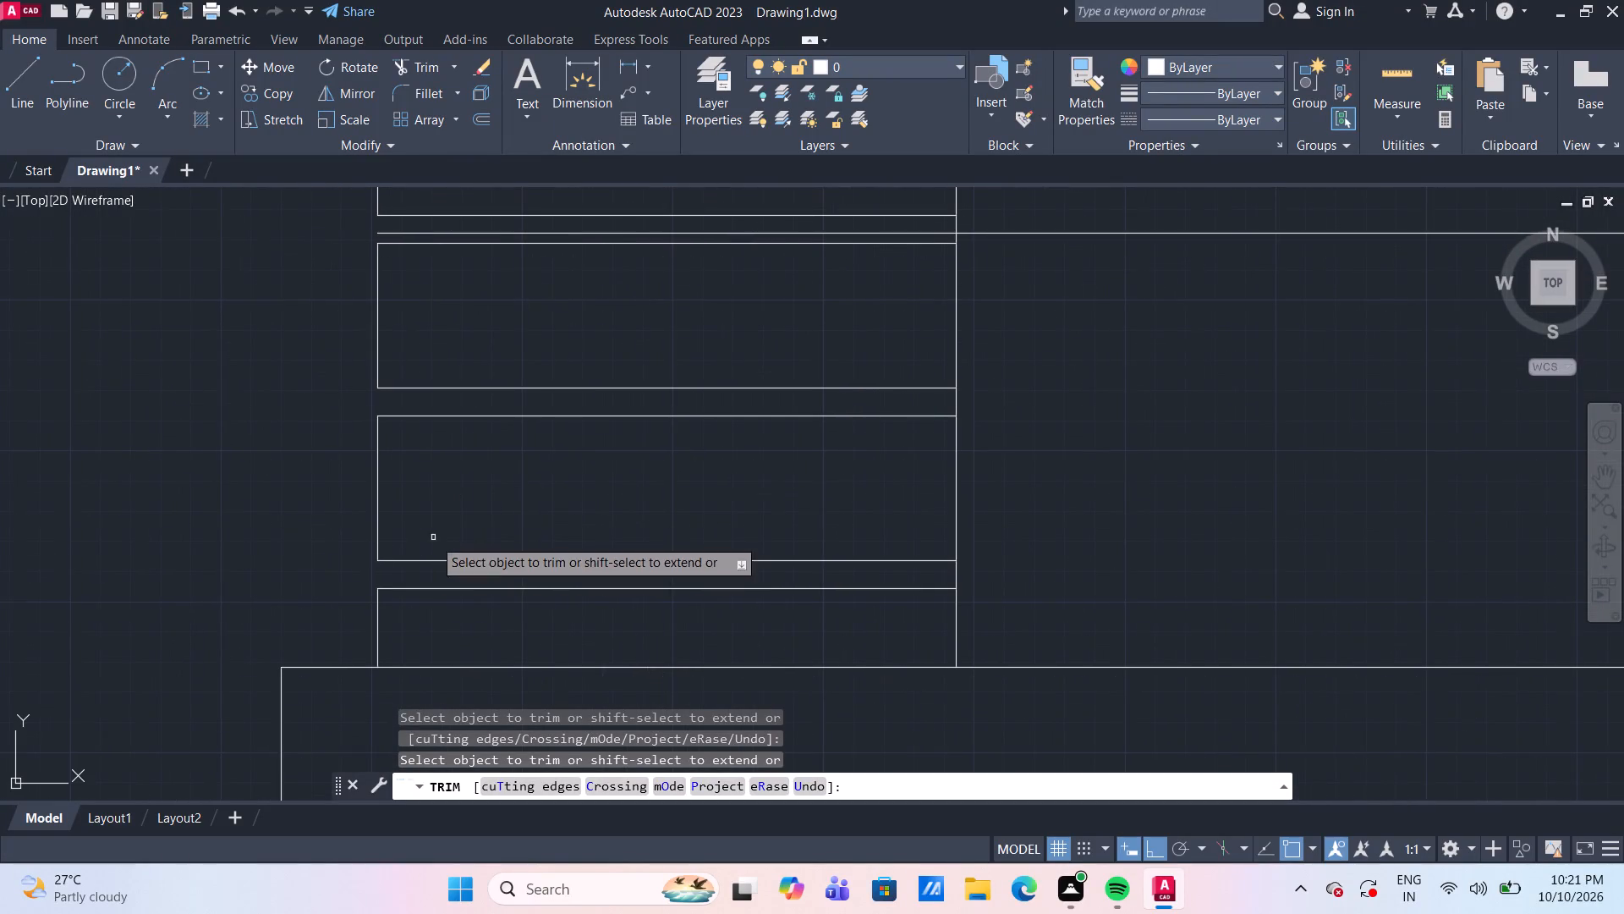
scroll(452, 510, "down", 3)
scroll(548, 469, "down", 3)
scroll(668, 513, "down", 2)
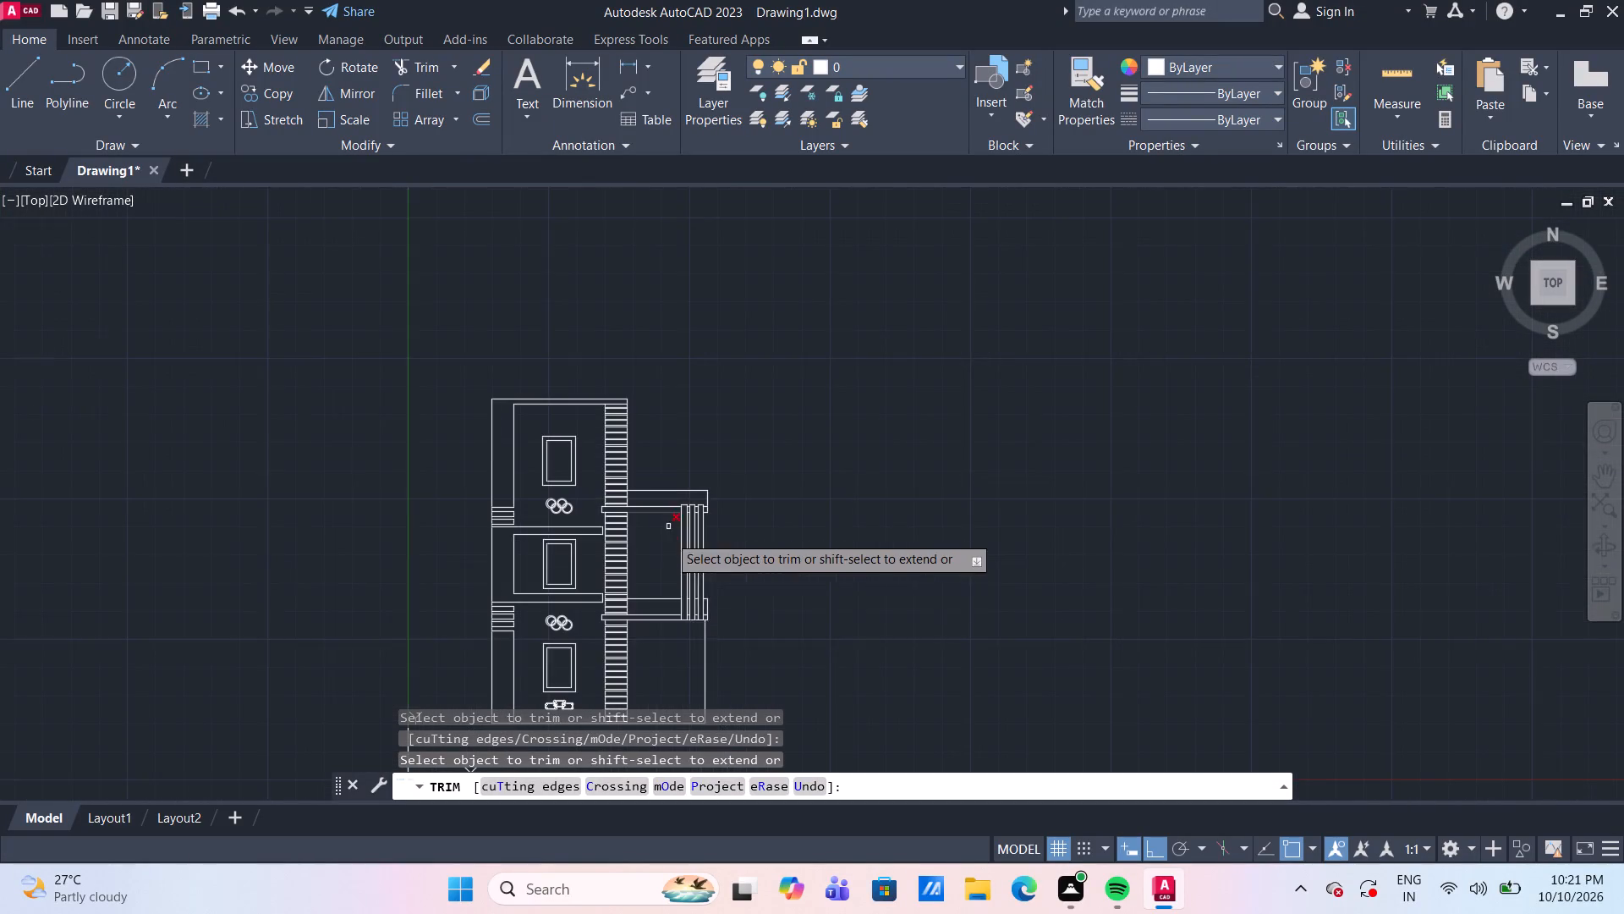
scroll(572, 646, "up", 3)
scroll(631, 549, "up", 3)
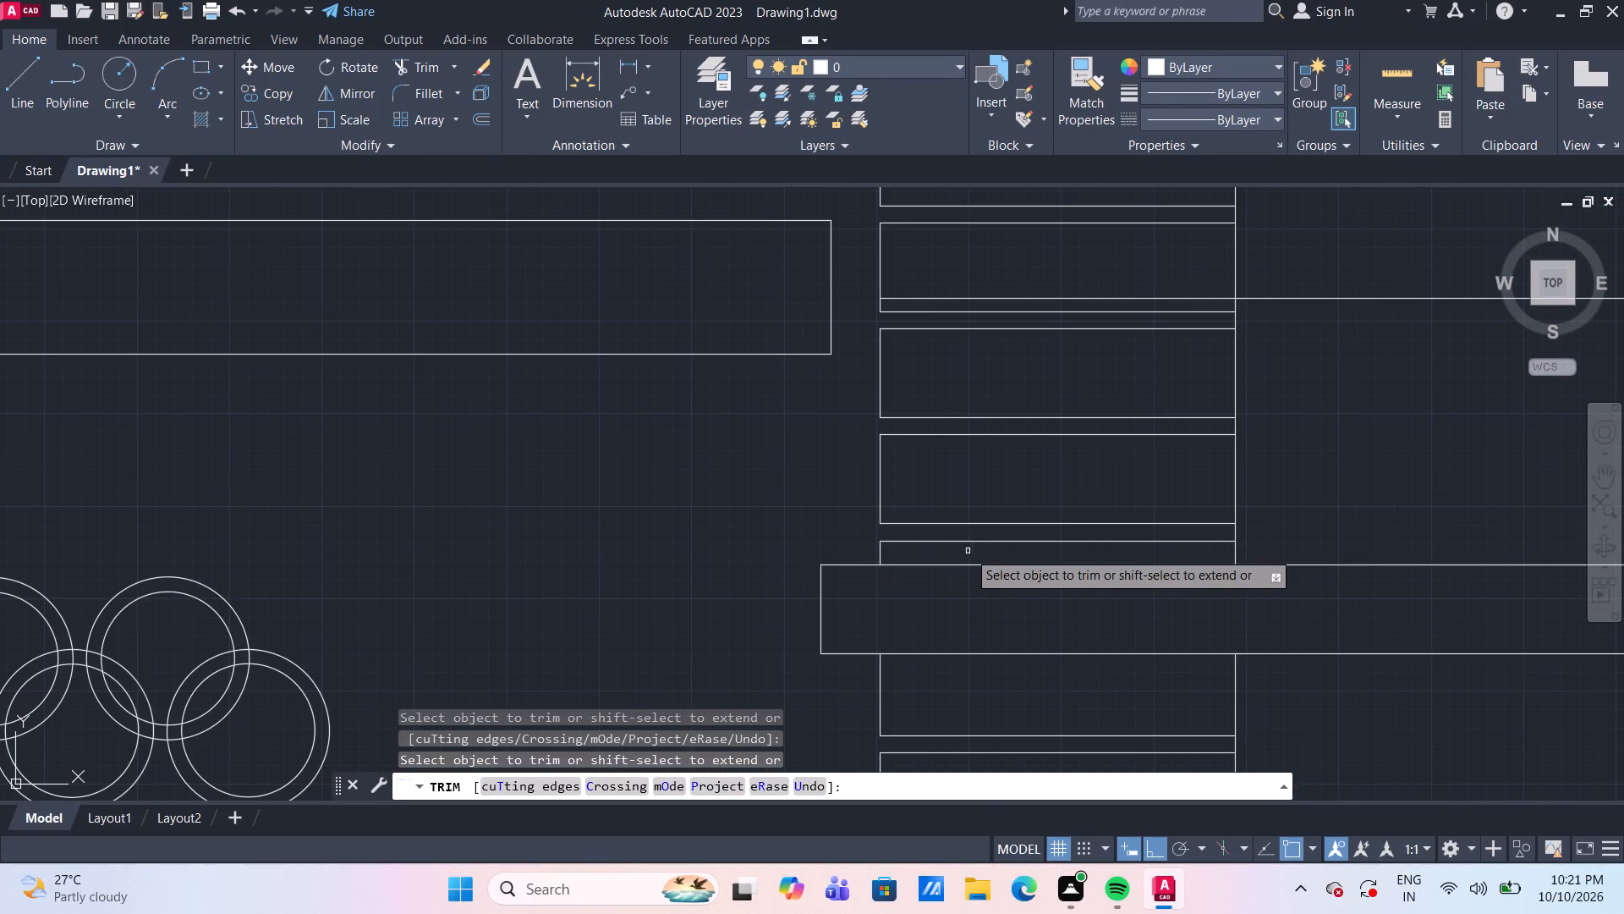
scroll(968, 551, "up", 2)
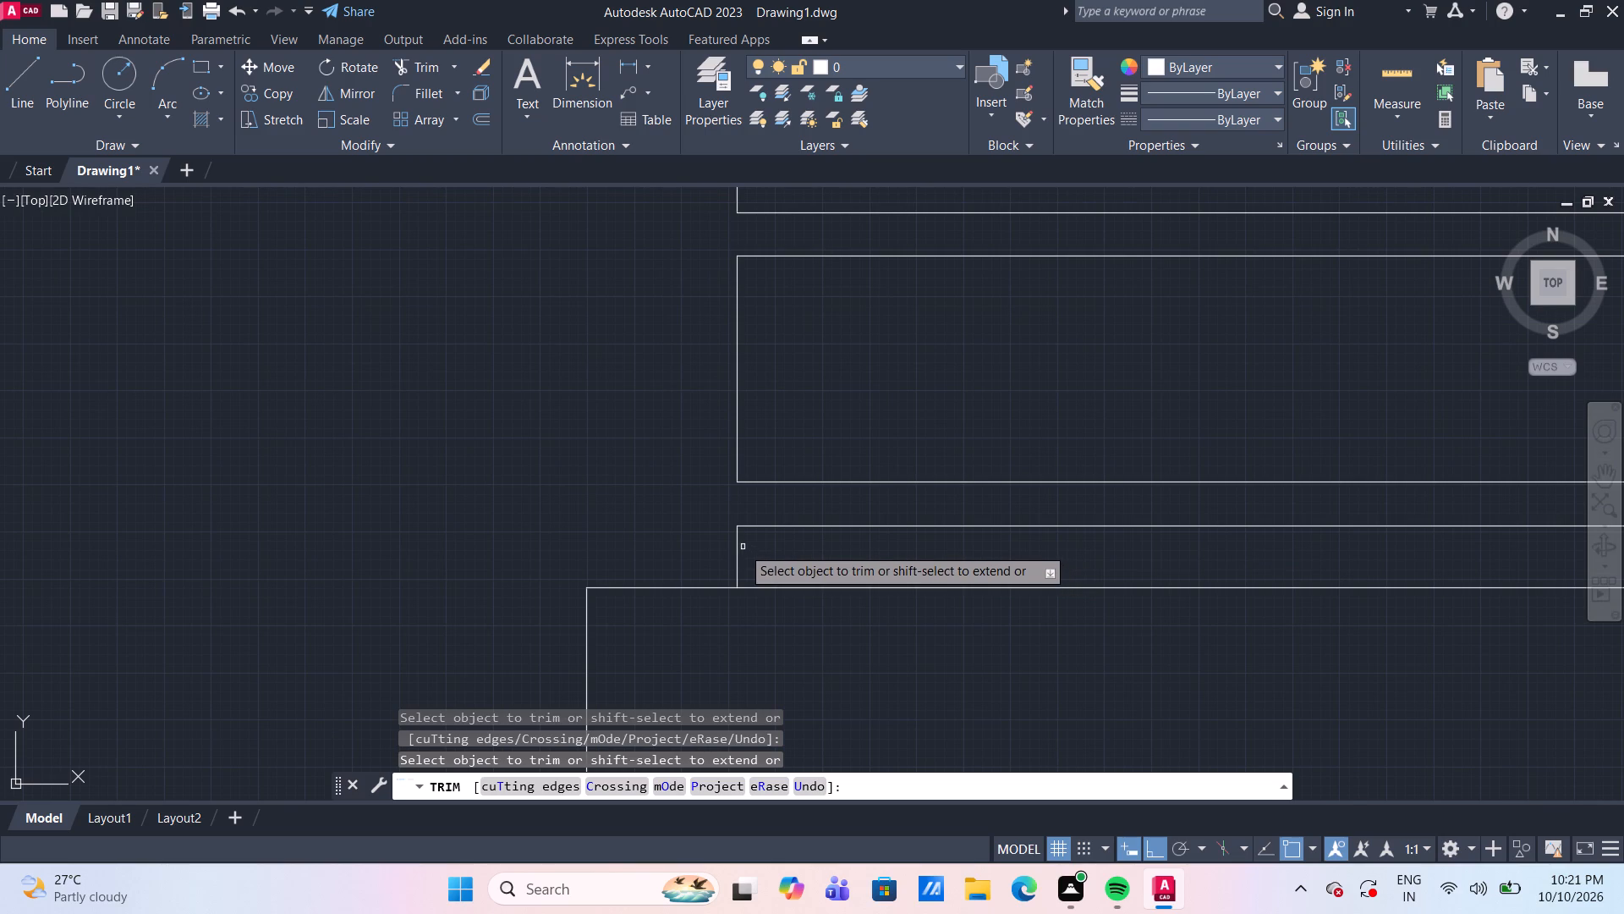
Extend the segments of the ladder column's left edge to close the three narrow gaps just above the lower crossing band.
left_click(738, 546, "shift")
left_click(738, 288, "shift")
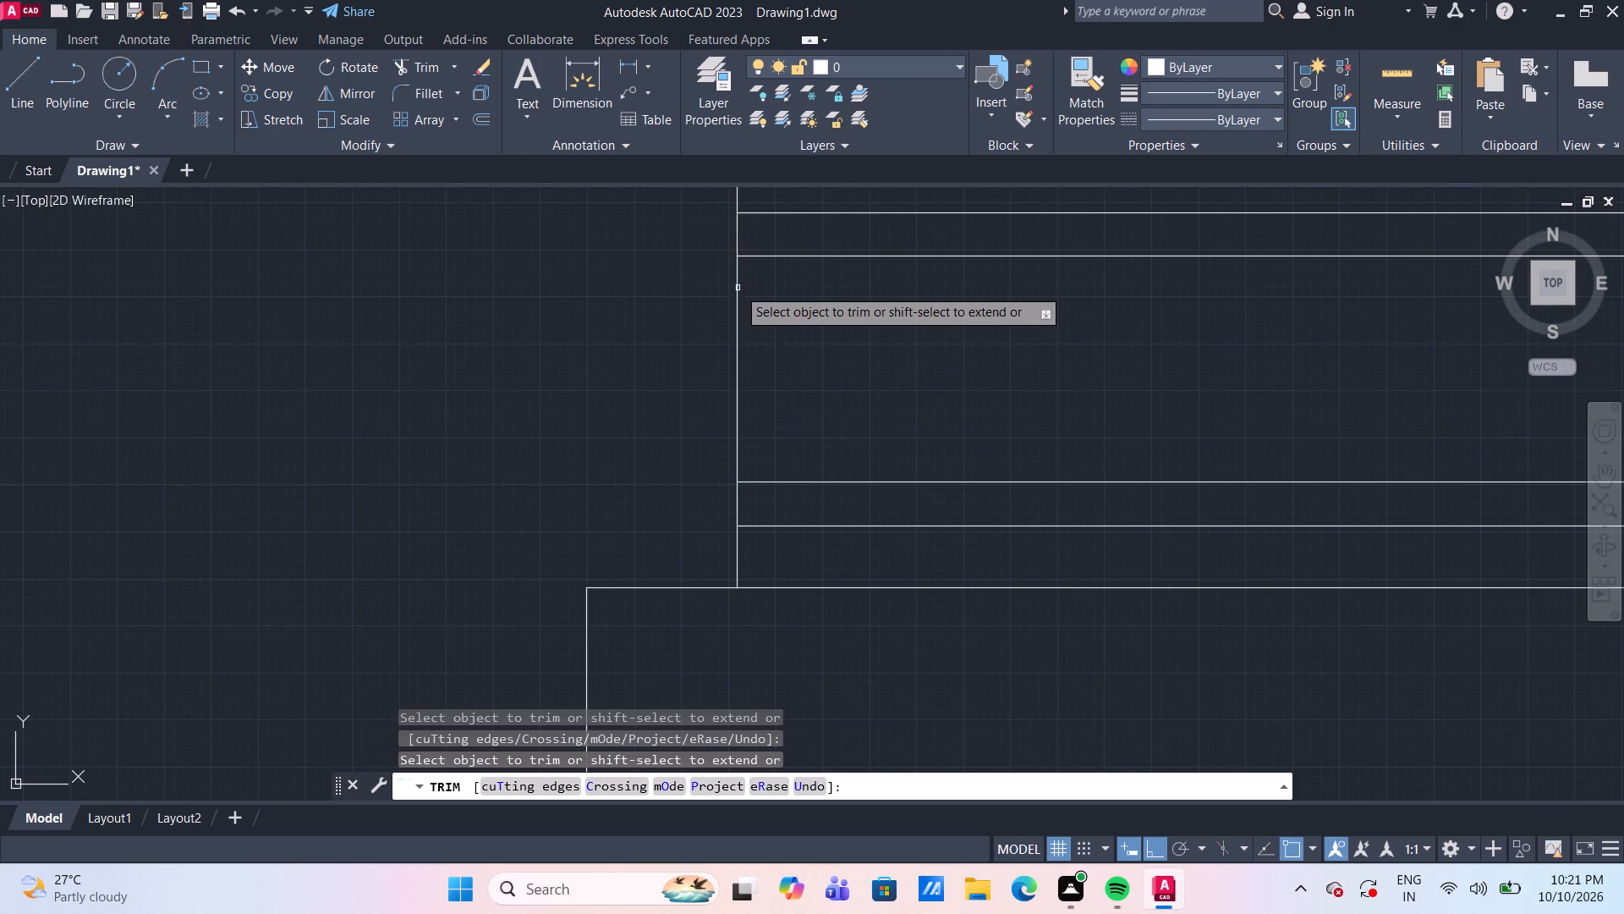
scroll(801, 343, "down", 1)
scroll(796, 217, "down", 3)
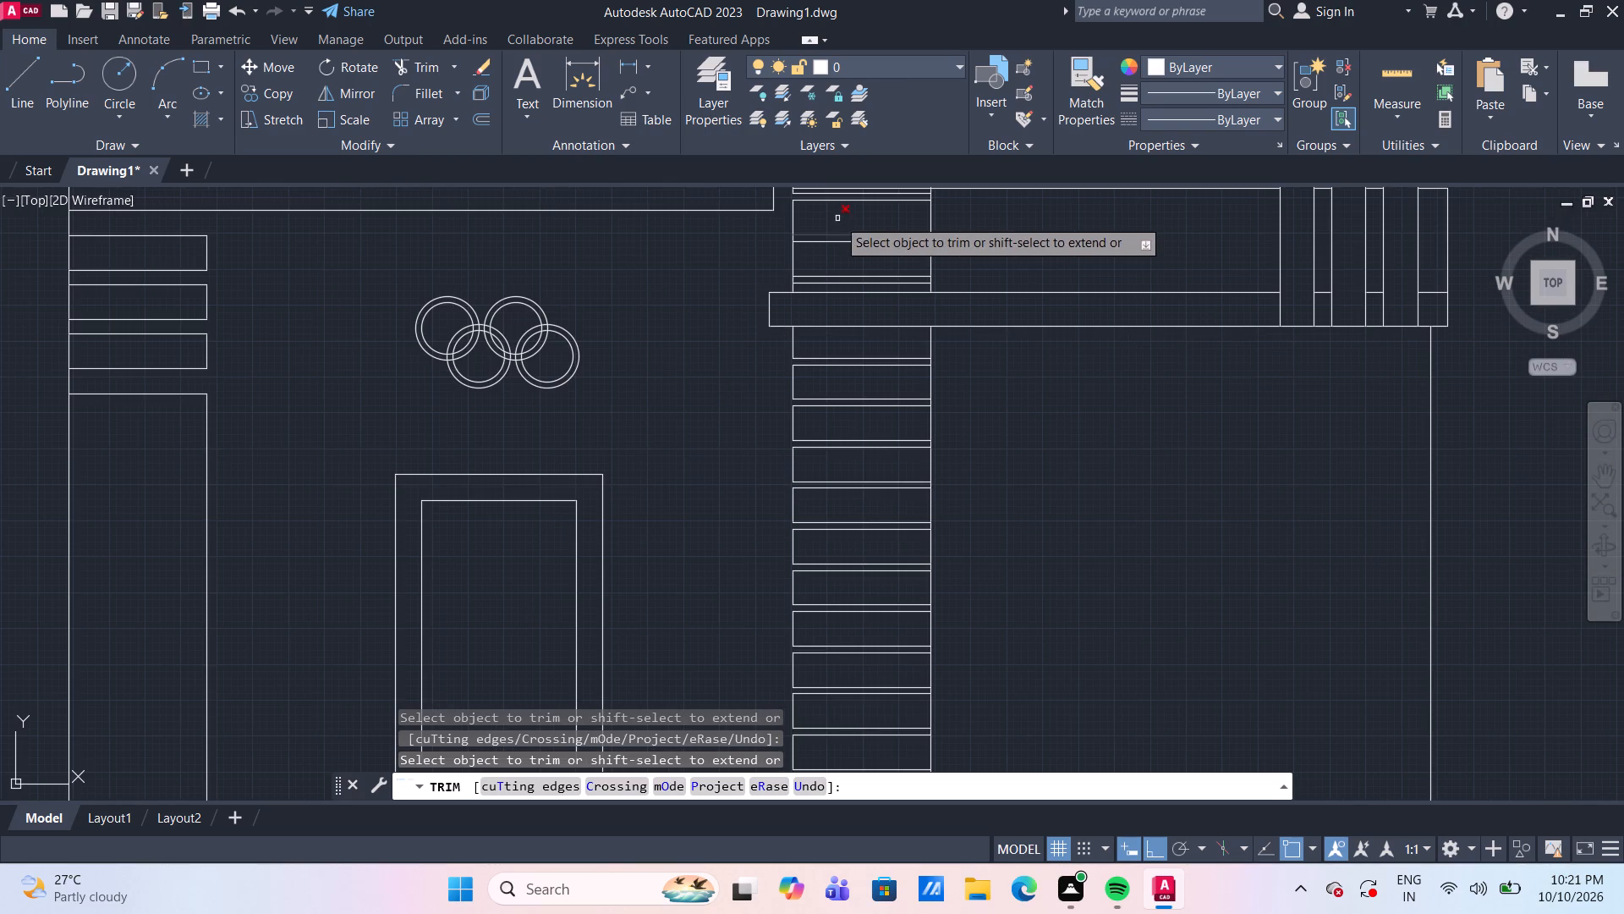
middle_click_drag(838, 218, 839, 441)
scroll(829, 420, "up", 3)
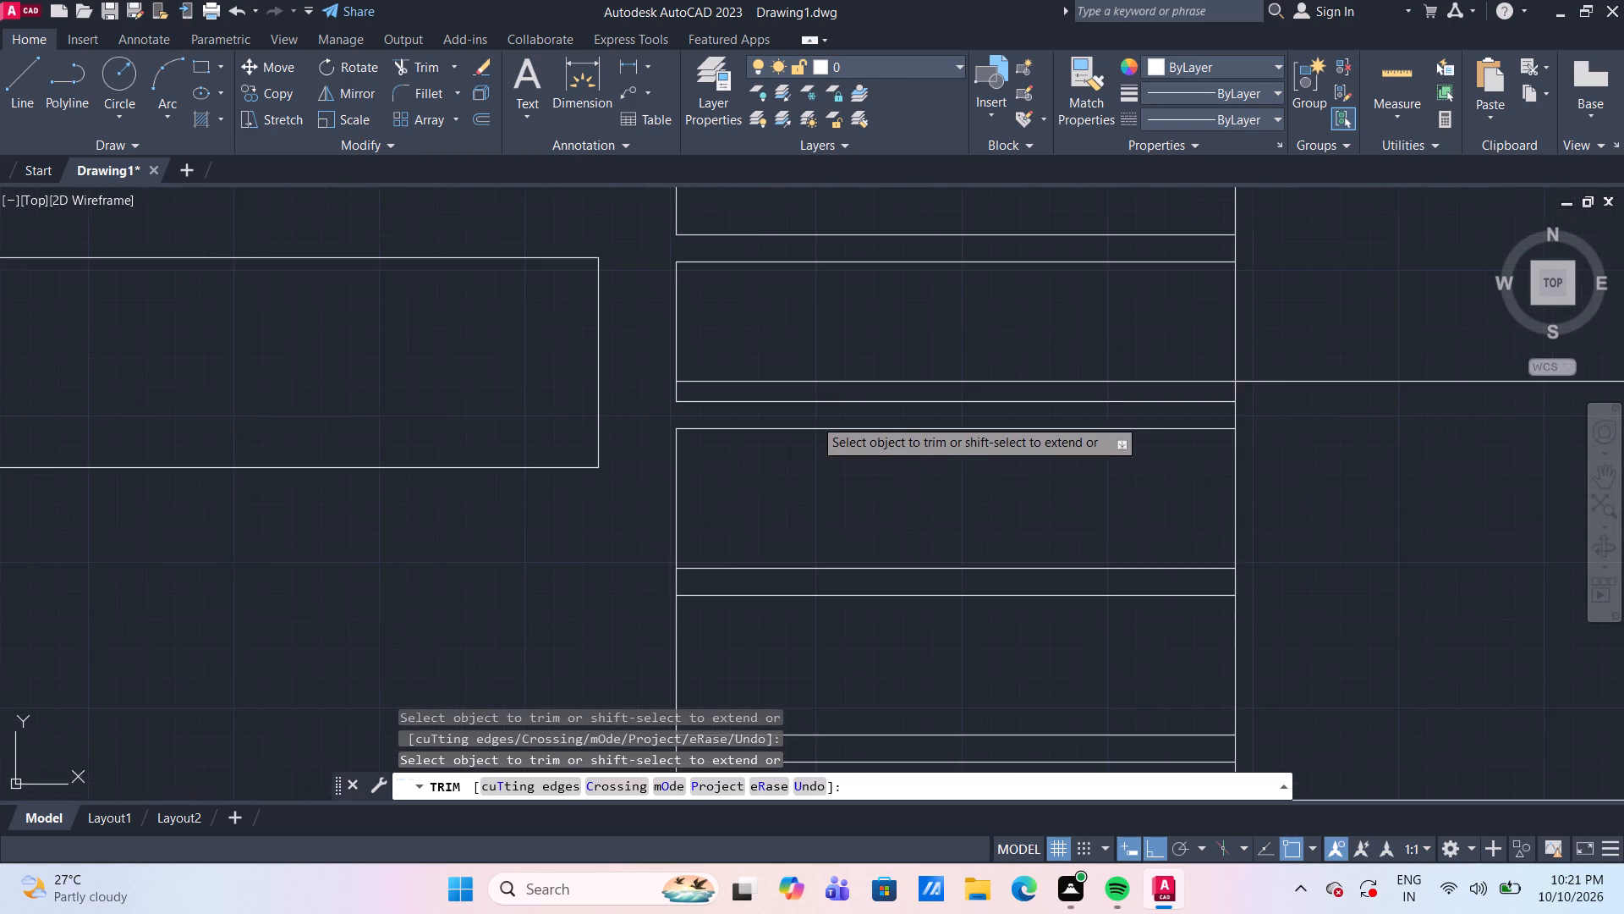
scroll(728, 435, "up", 1)
left_click(640, 445, "shift")
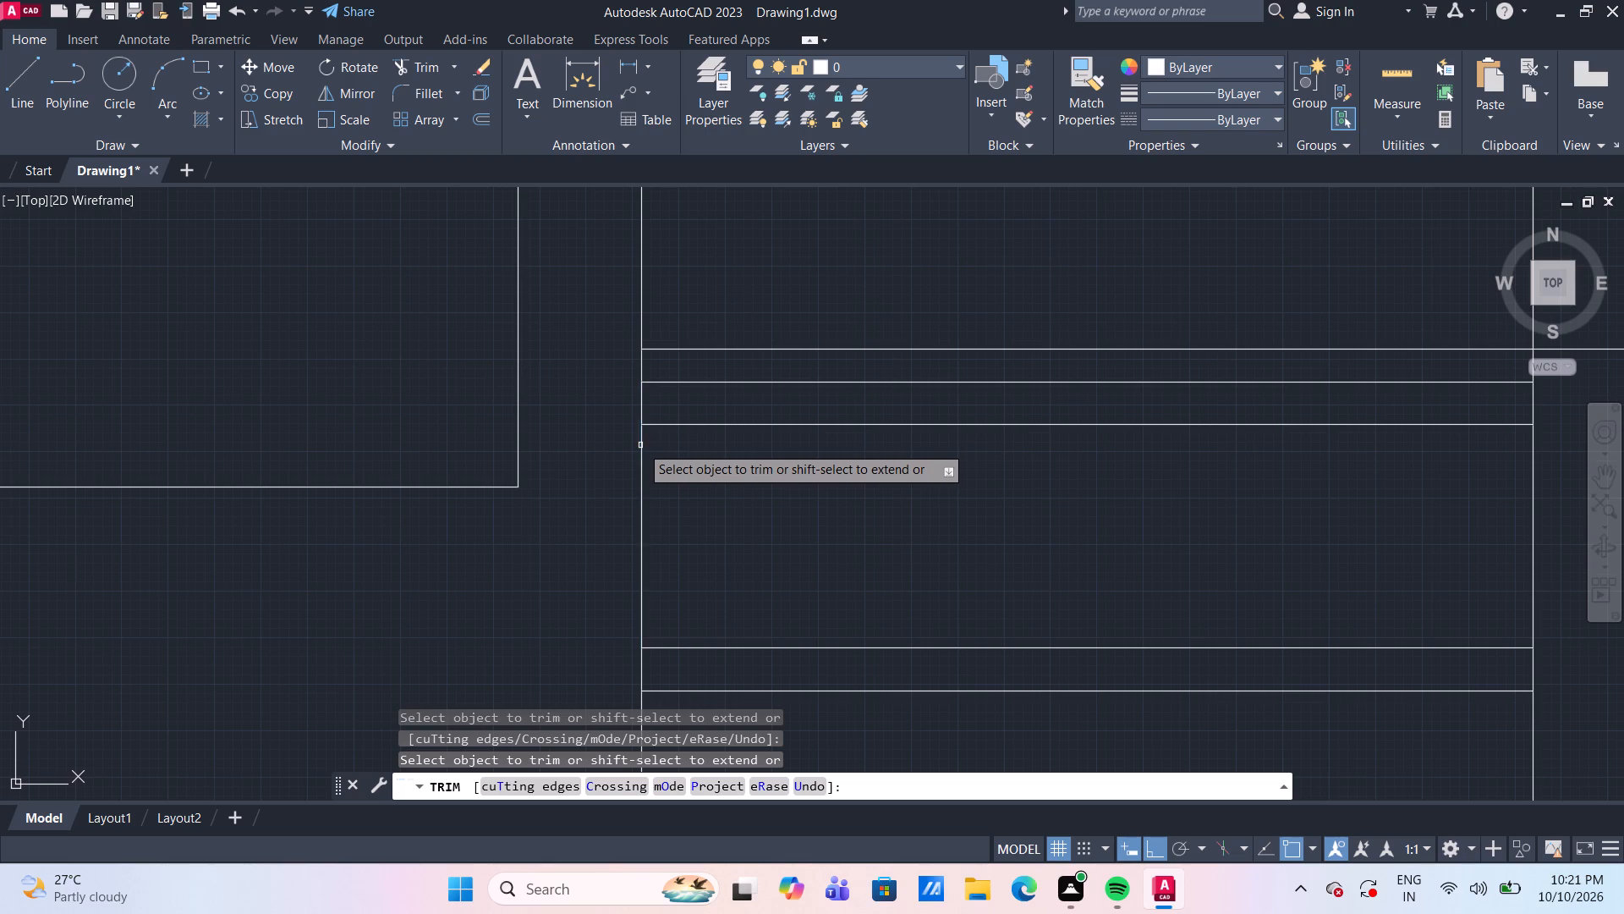
scroll(727, 454, "down", 1)
scroll(856, 483, "down", 4)
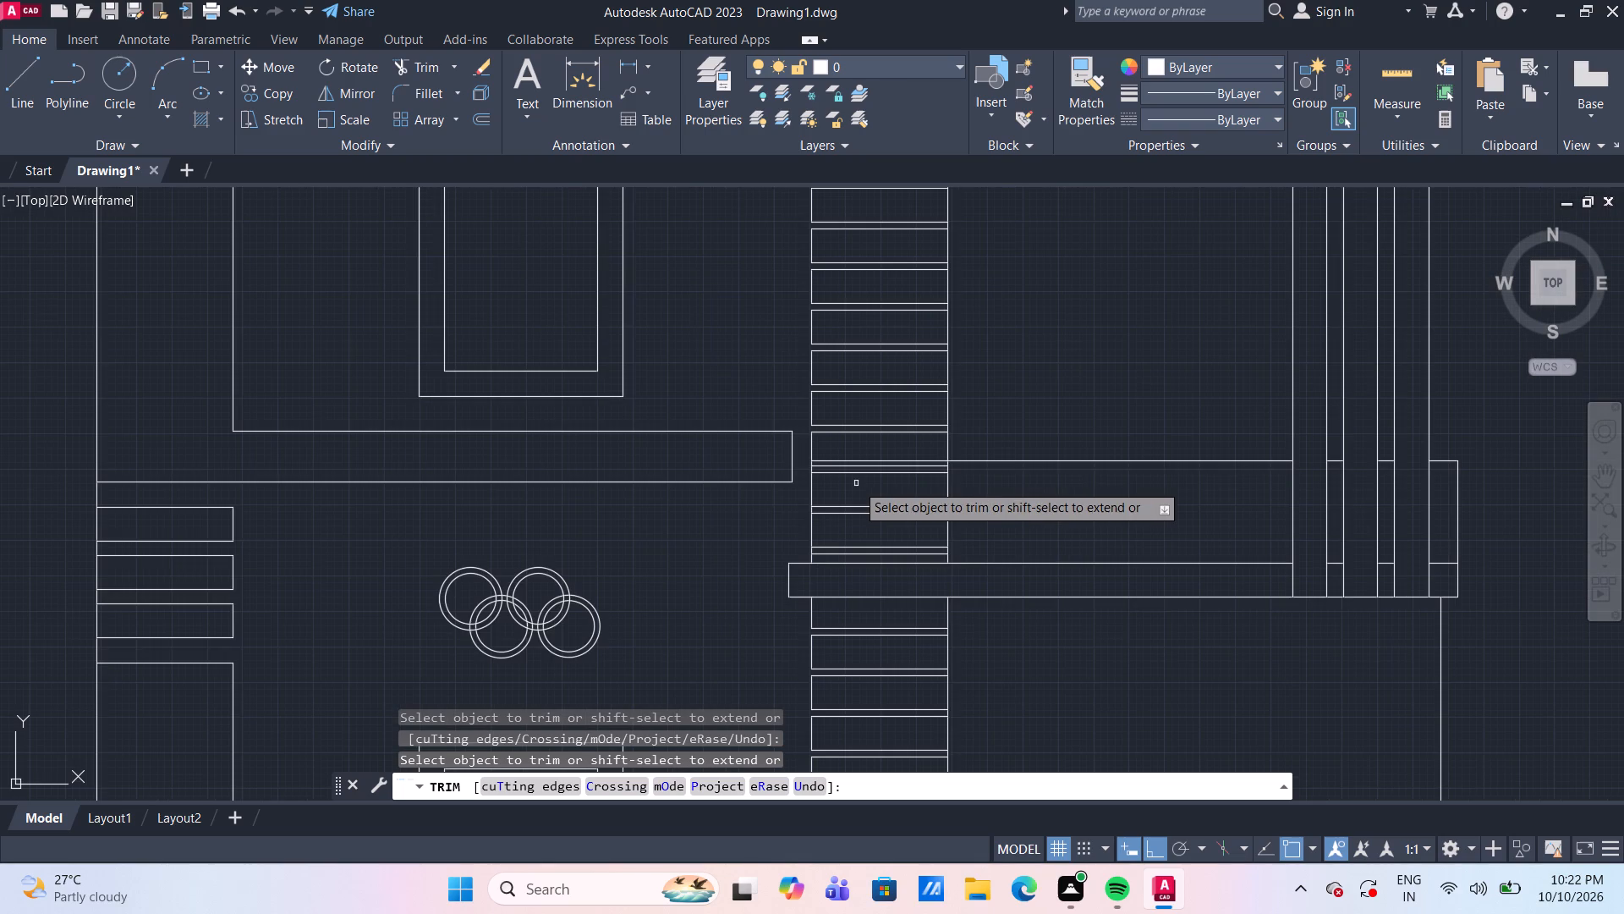
Extend the segments of the ladder column's left edge to close the three narrow gaps just above the upper crossing band.
scroll(1014, 355, "down", 2)
middle_click_drag(1010, 270, 980, 419)
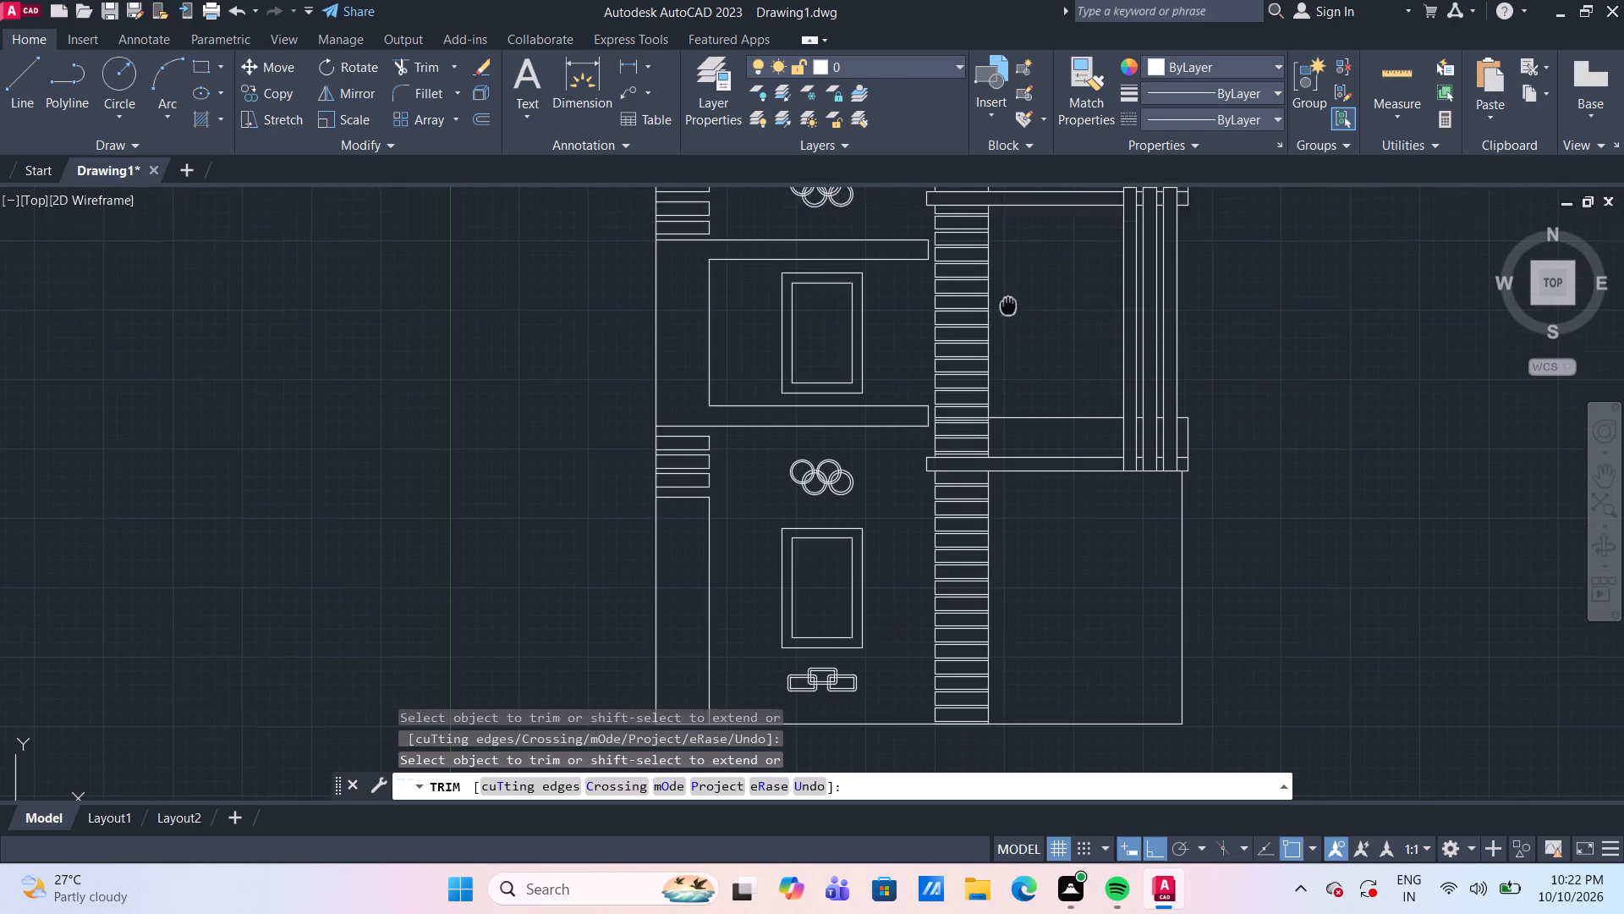
middle_click_drag(980, 419, 948, 606)
scroll(895, 459, "up", 2)
scroll(838, 508, "up", 3)
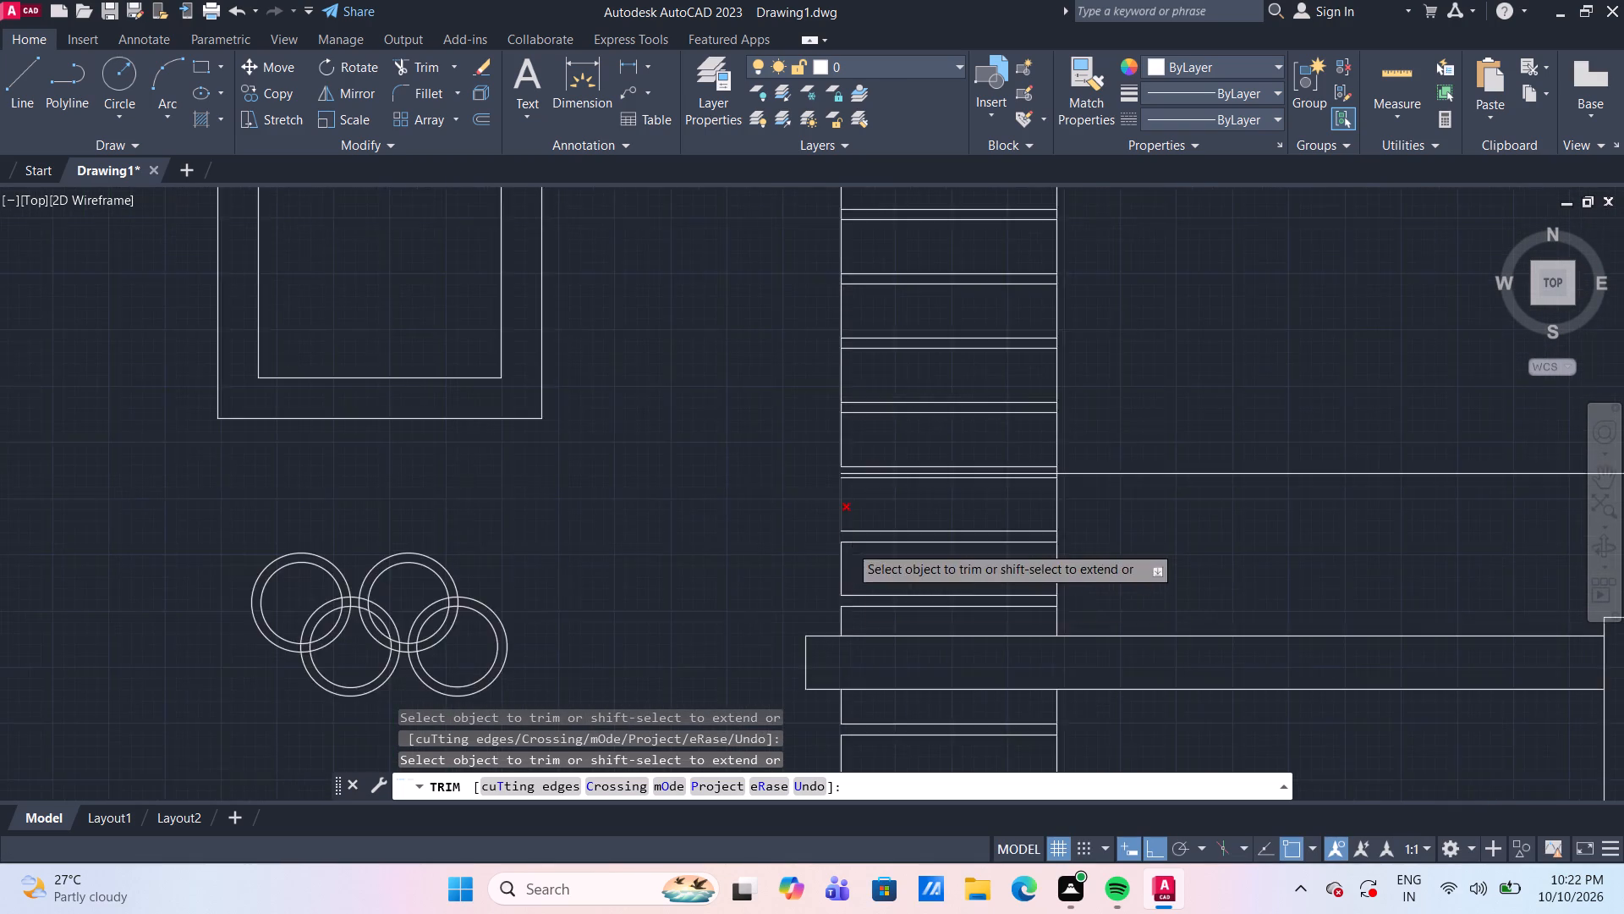
left_click(815, 692, "shift")
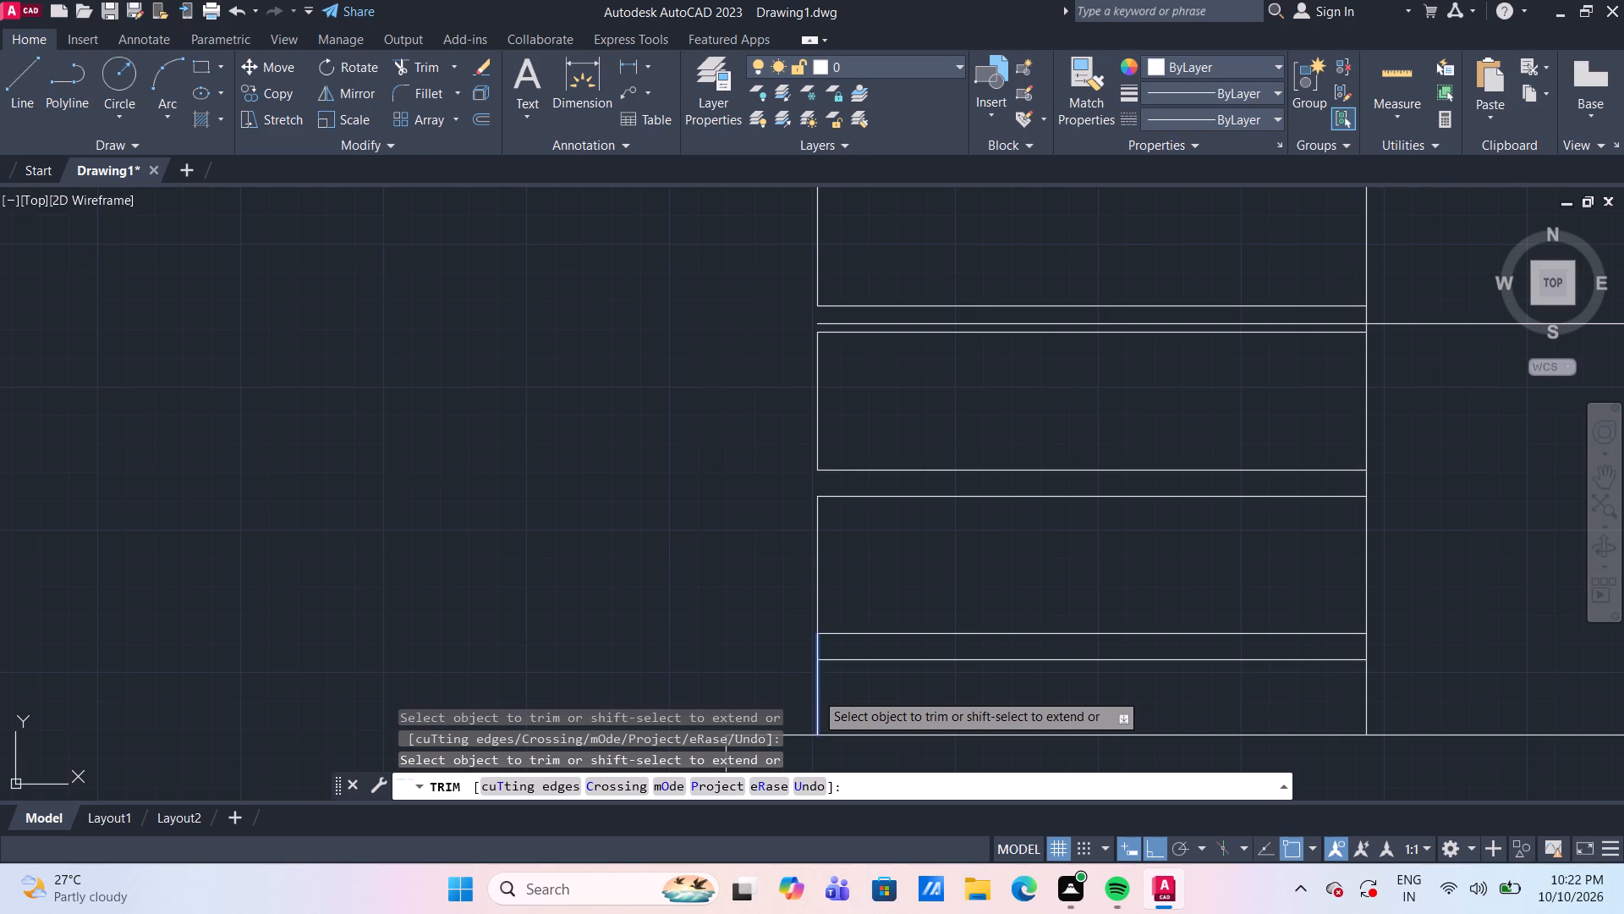
left_click_drag(819, 527, 819, 517, "shift")
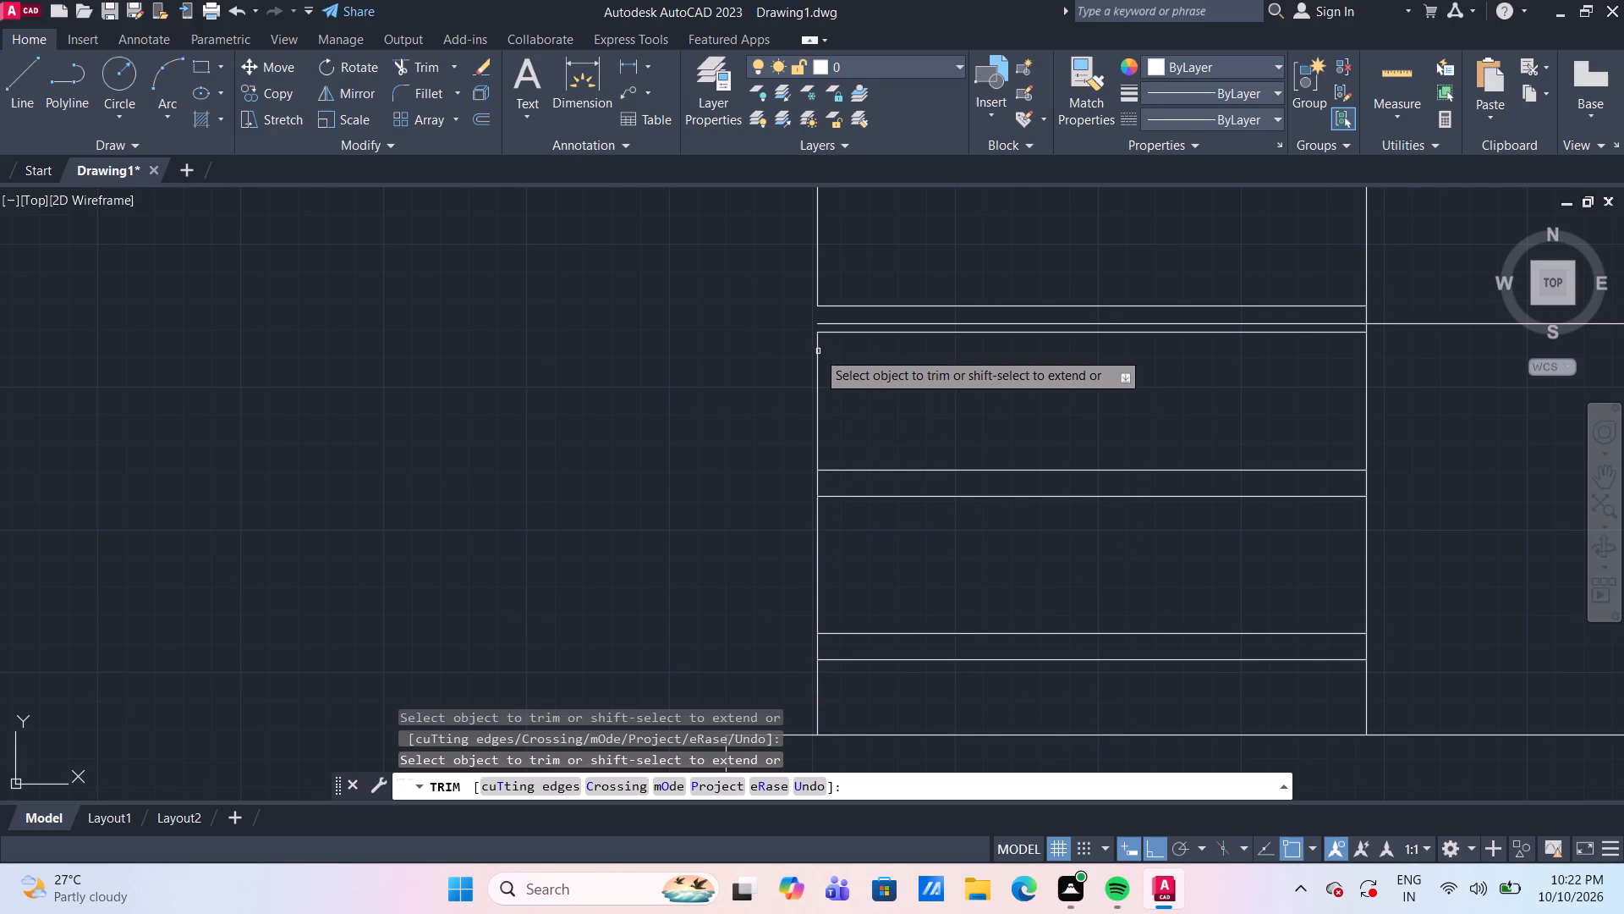
left_click(816, 351, "shift")
scroll(816, 351, "down", 2)
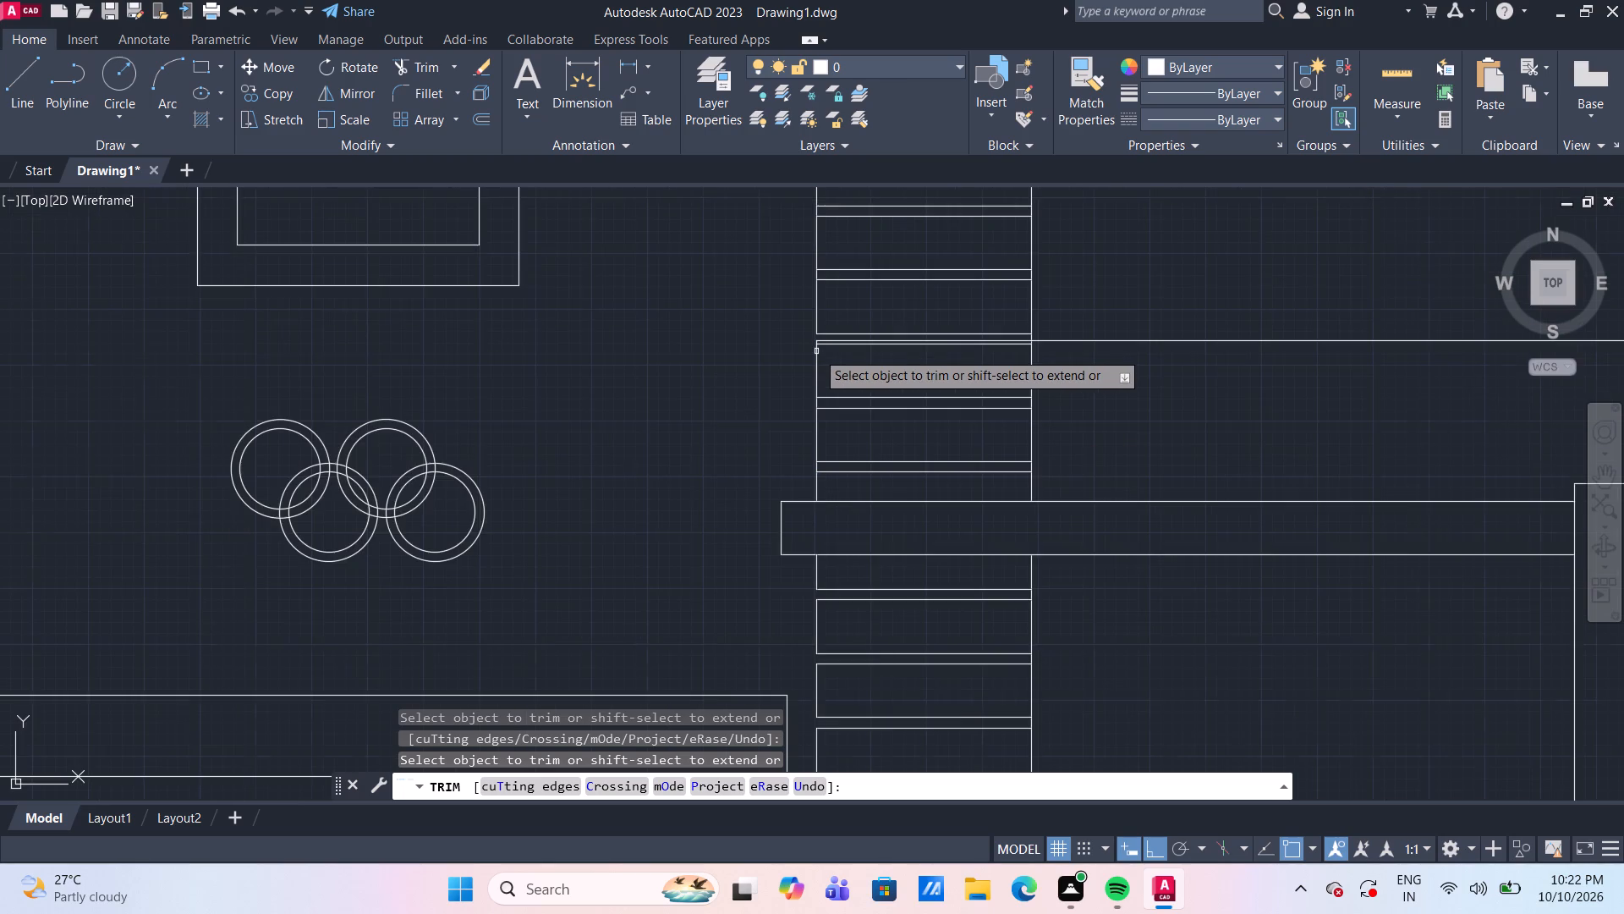
scroll(869, 368, "down", 3)
scroll(1027, 427, "down", 3)
scroll(1044, 515, "down", 1)
scroll(1152, 465, "up", 1)
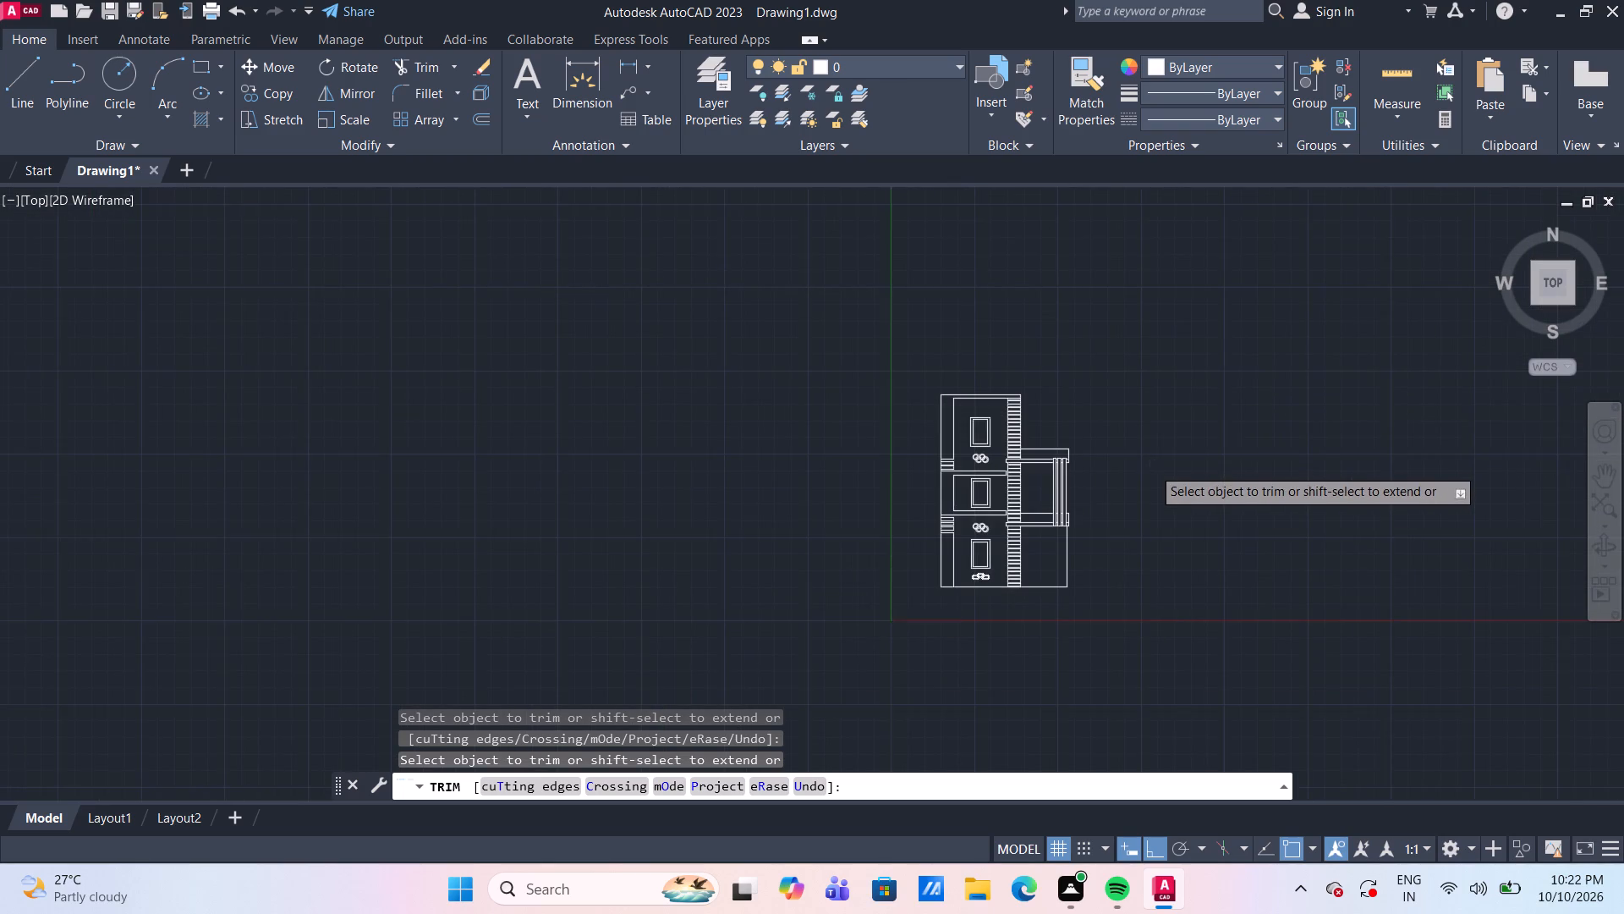
scroll(1152, 468, "up", 1)
middle_click_drag(1131, 440, 1161, 292)
middle_click_drag(1162, 294, 1174, 357)
key("Escape")
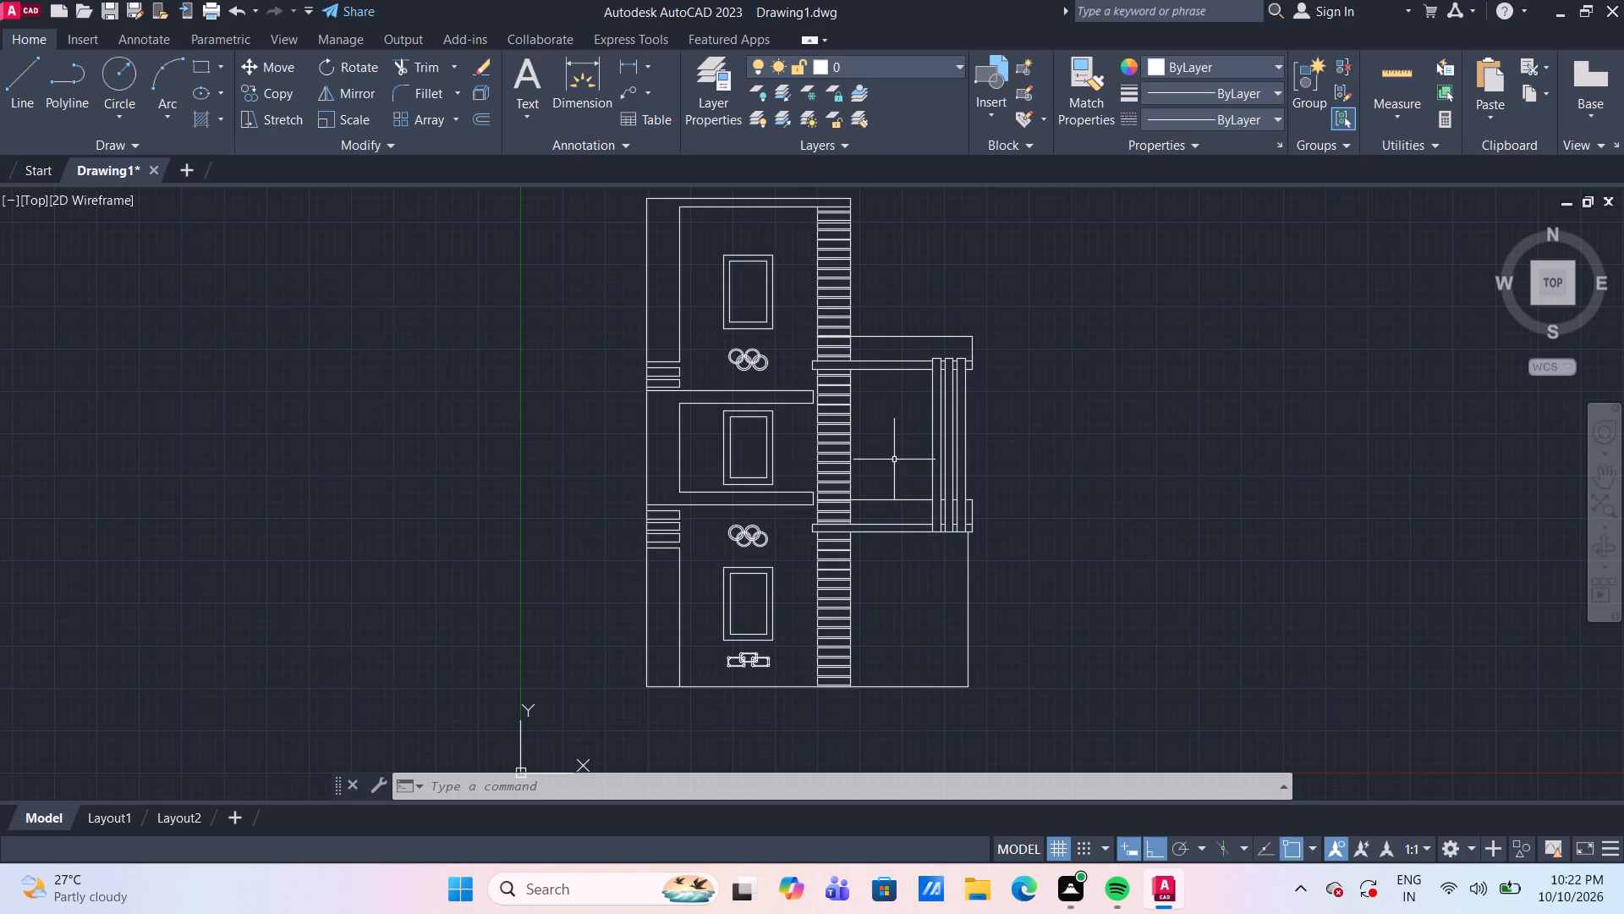
Draw a horizontal line about 13' long from the second full rung's lower edge below the upper band to the rightmost vertical strip.
scroll(894, 460, "up", 2)
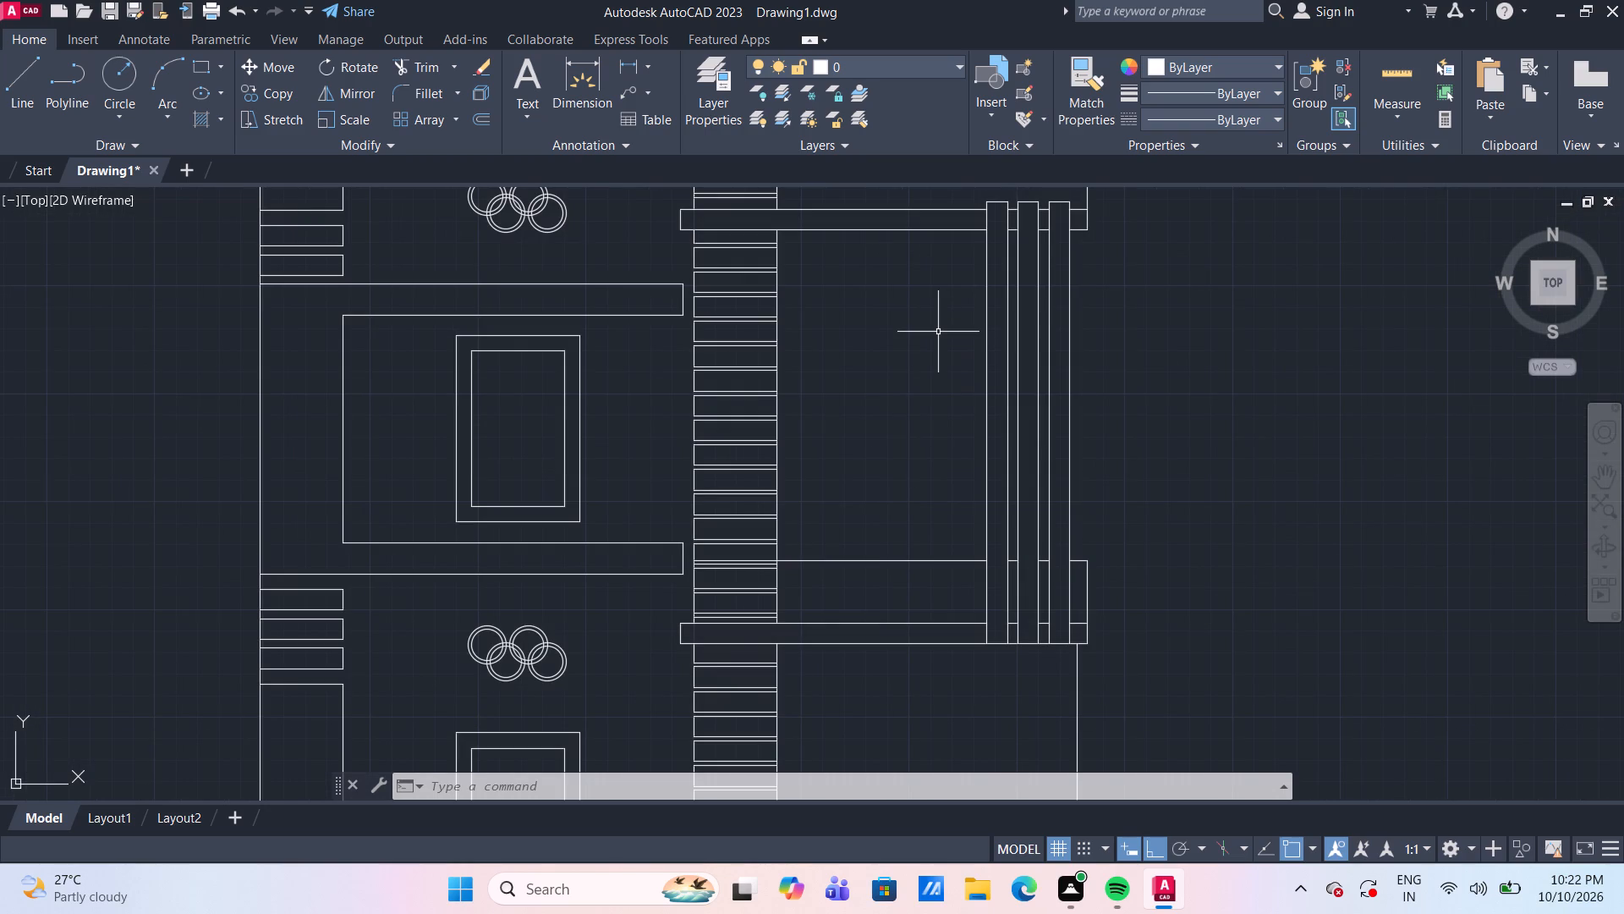
middle_click_drag(941, 333, 930, 378)
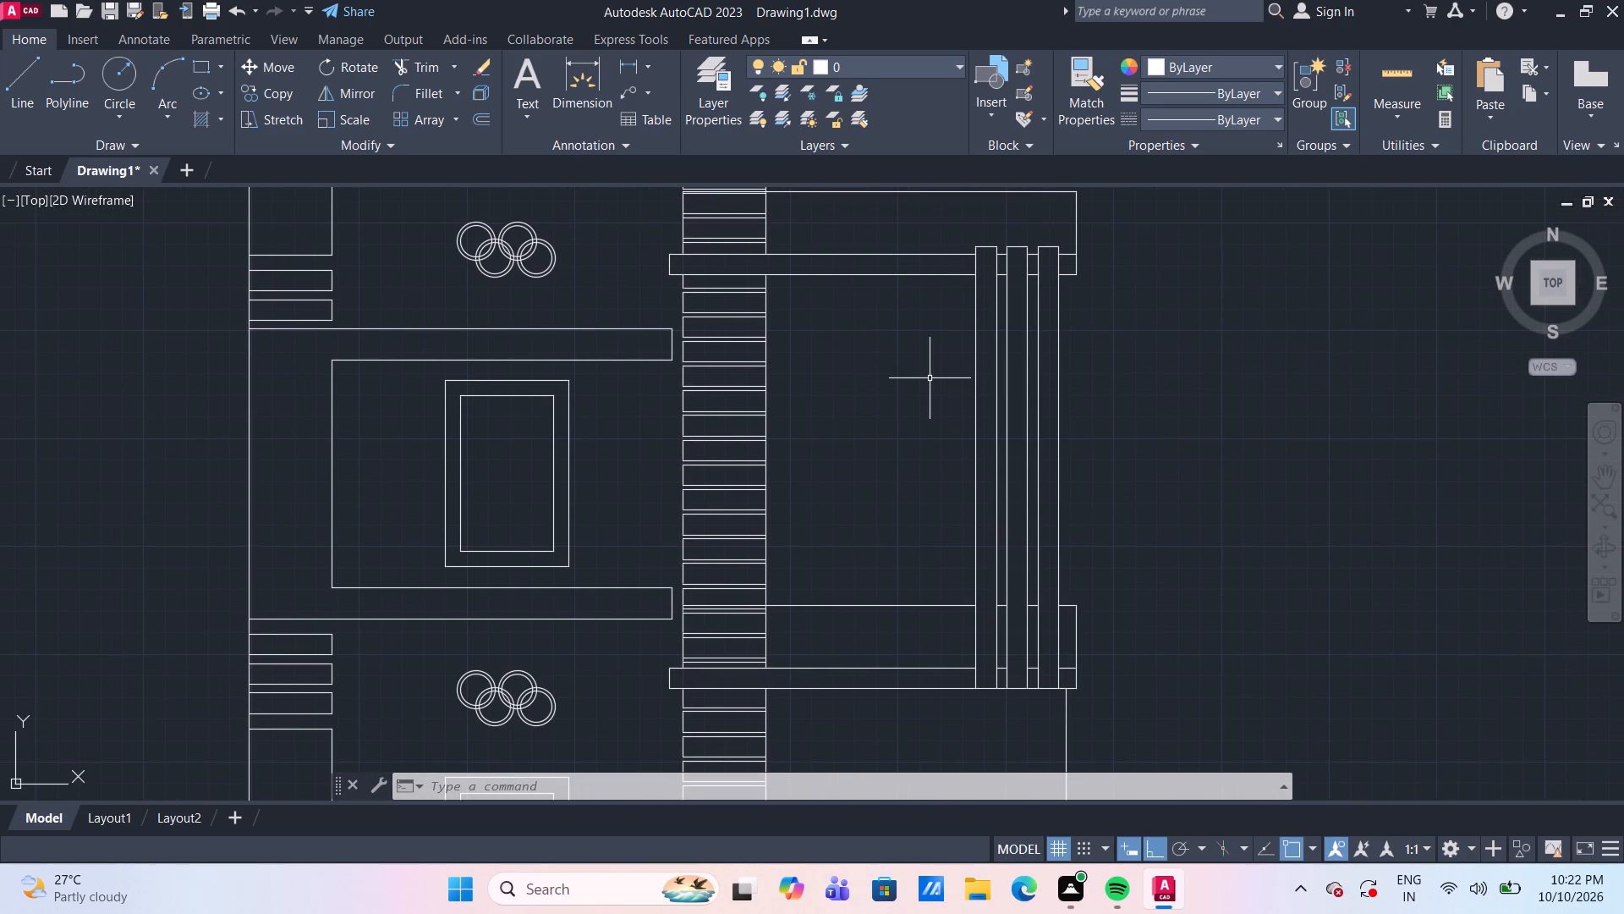
type("l")
key("space")
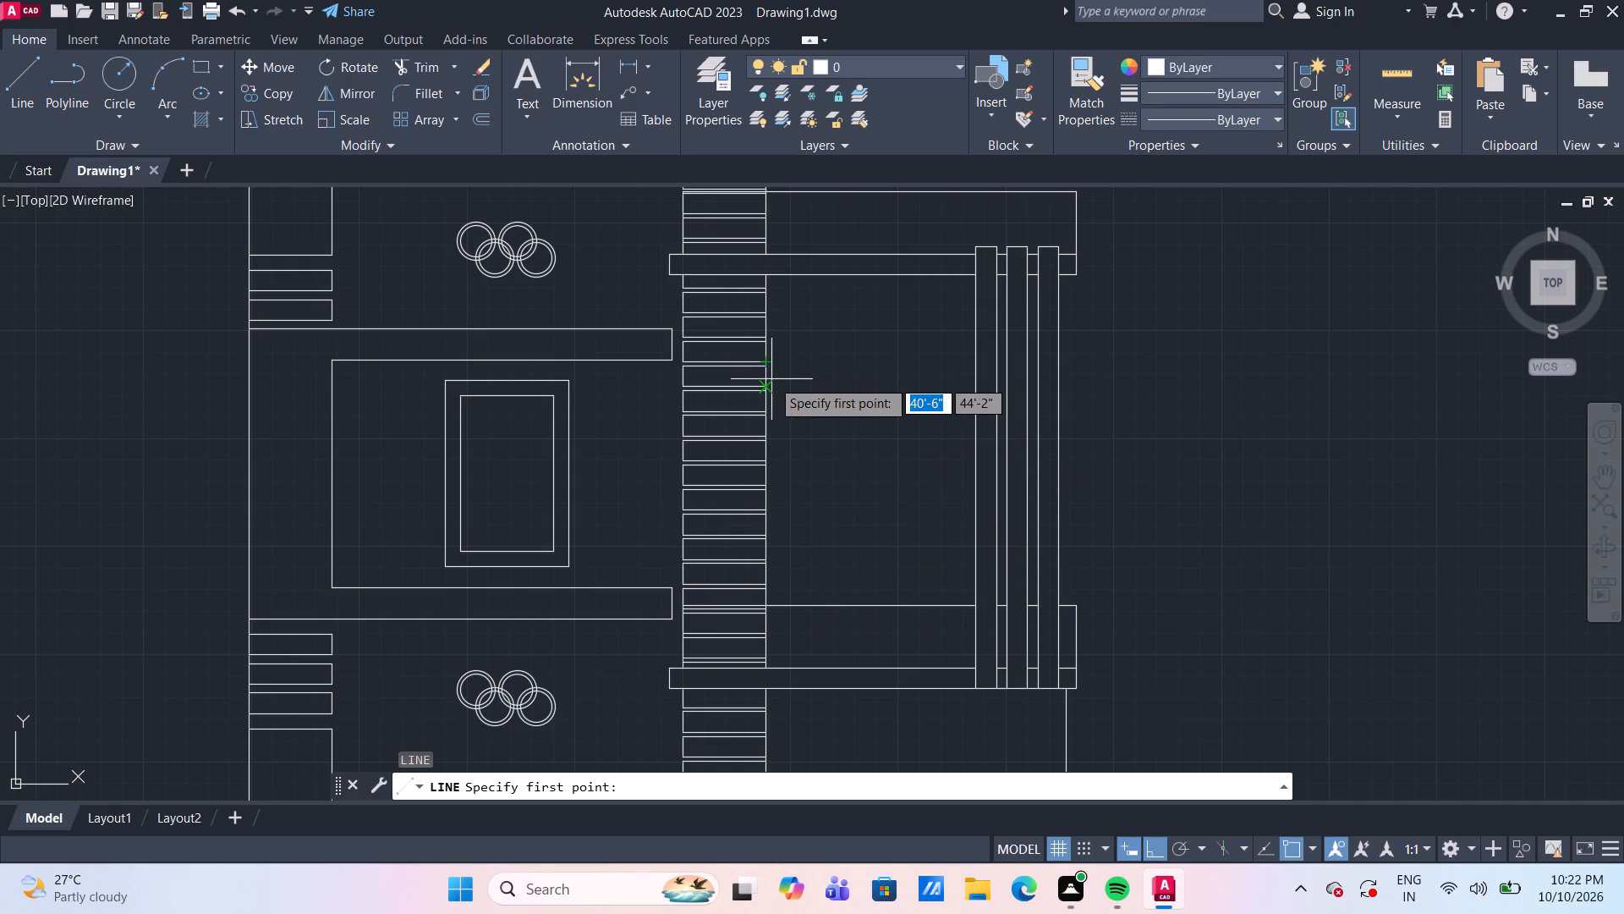
scroll(769, 366, "up", 2)
scroll(765, 372, "down", 2)
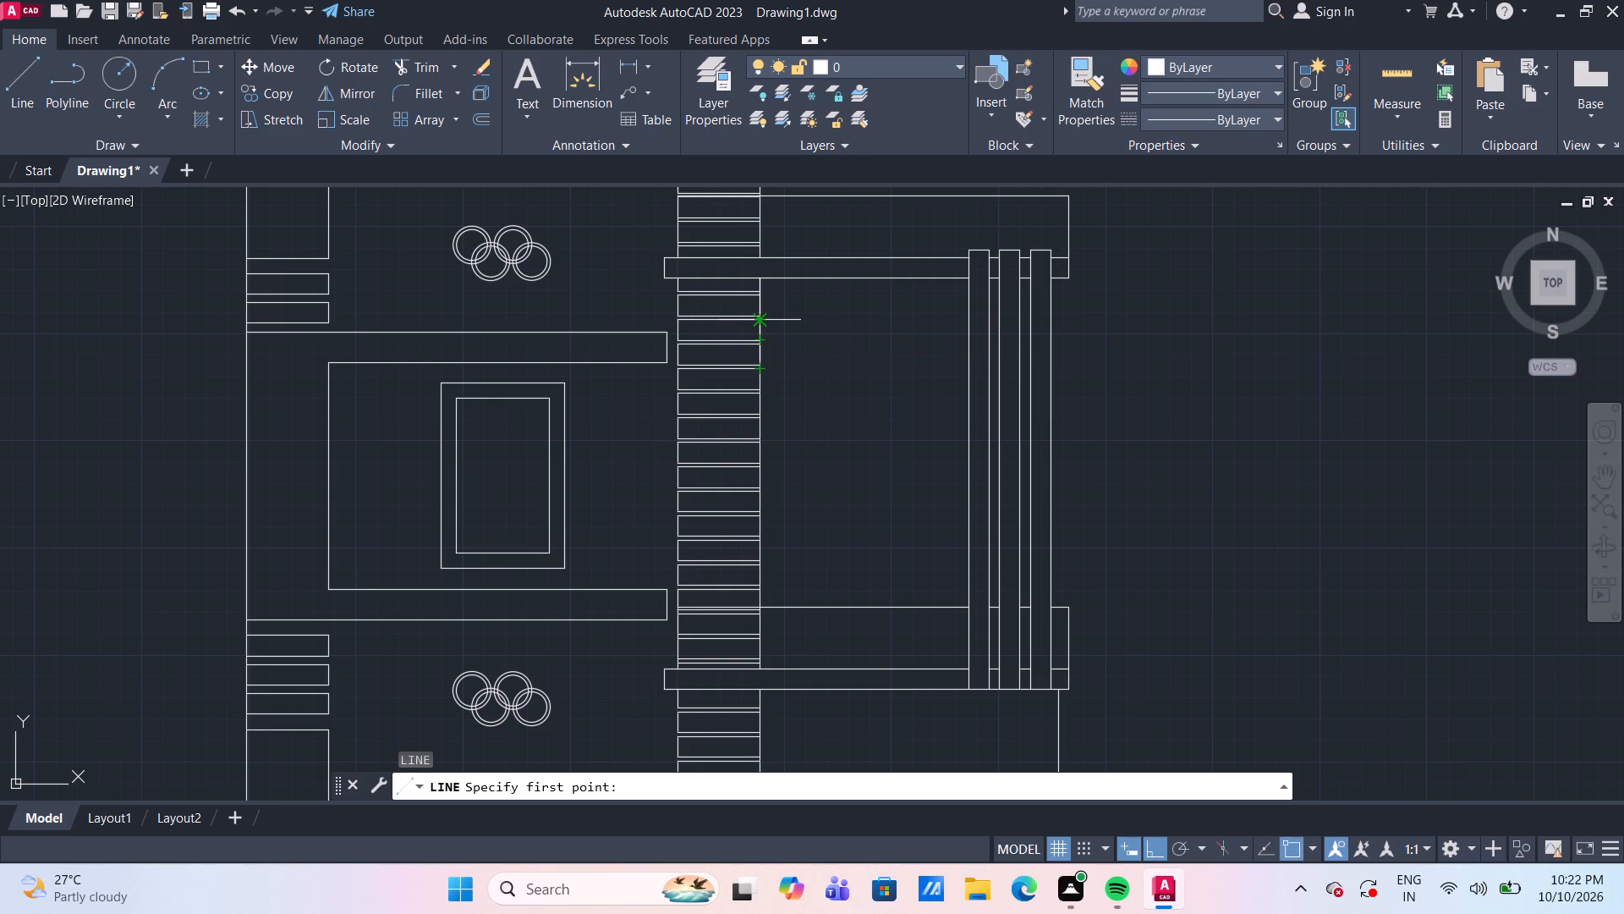
scroll(763, 324, "up", 1)
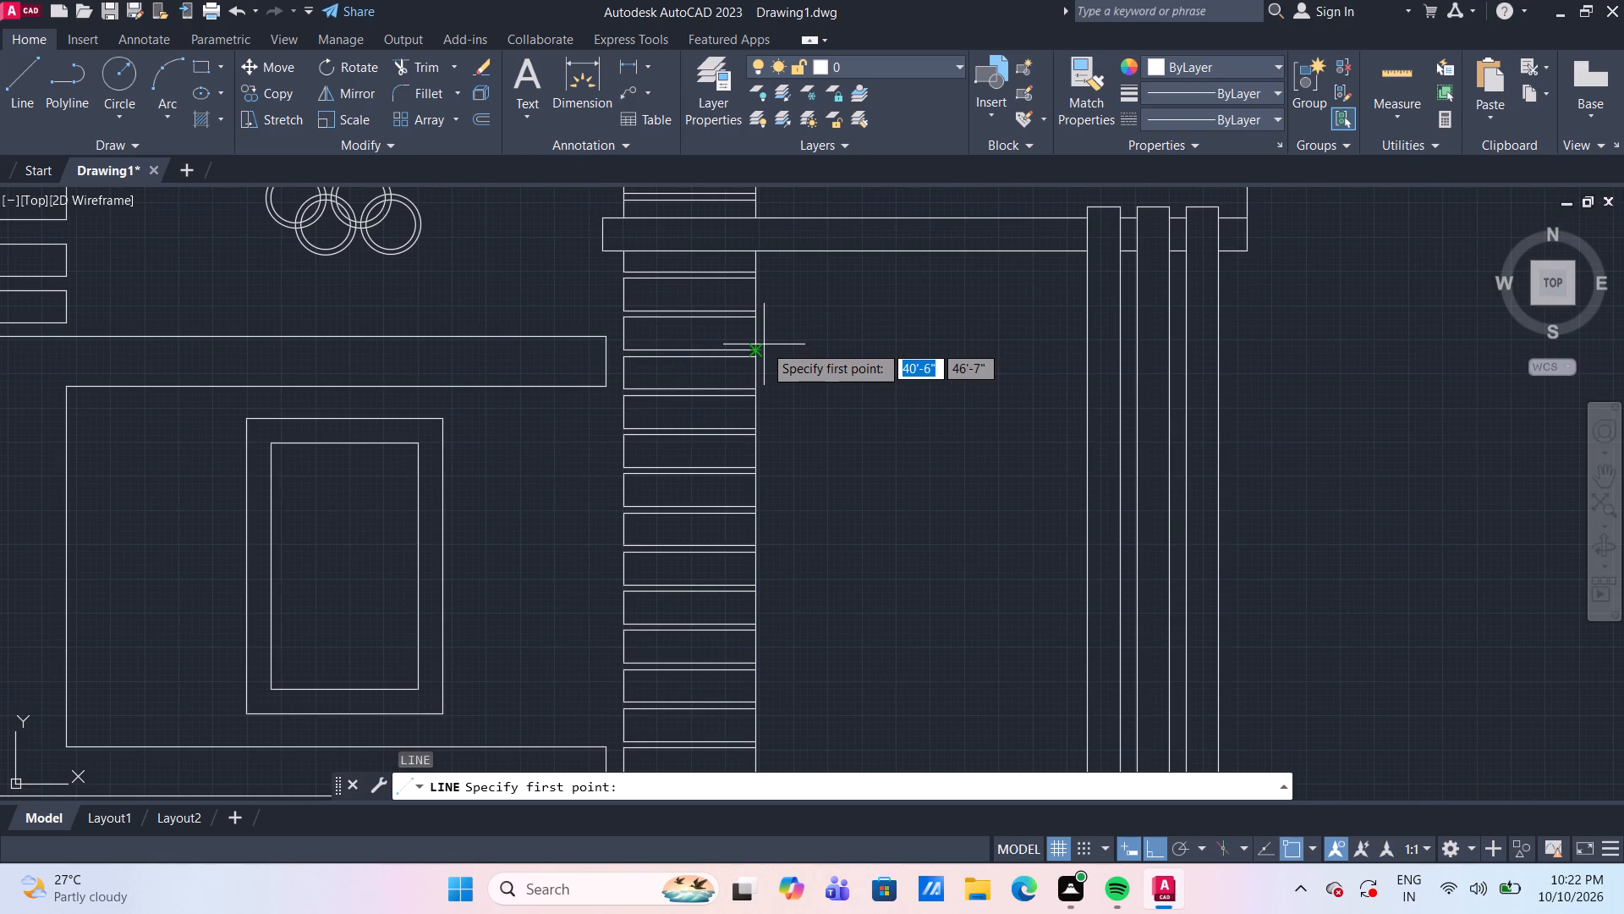
left_click(754, 349)
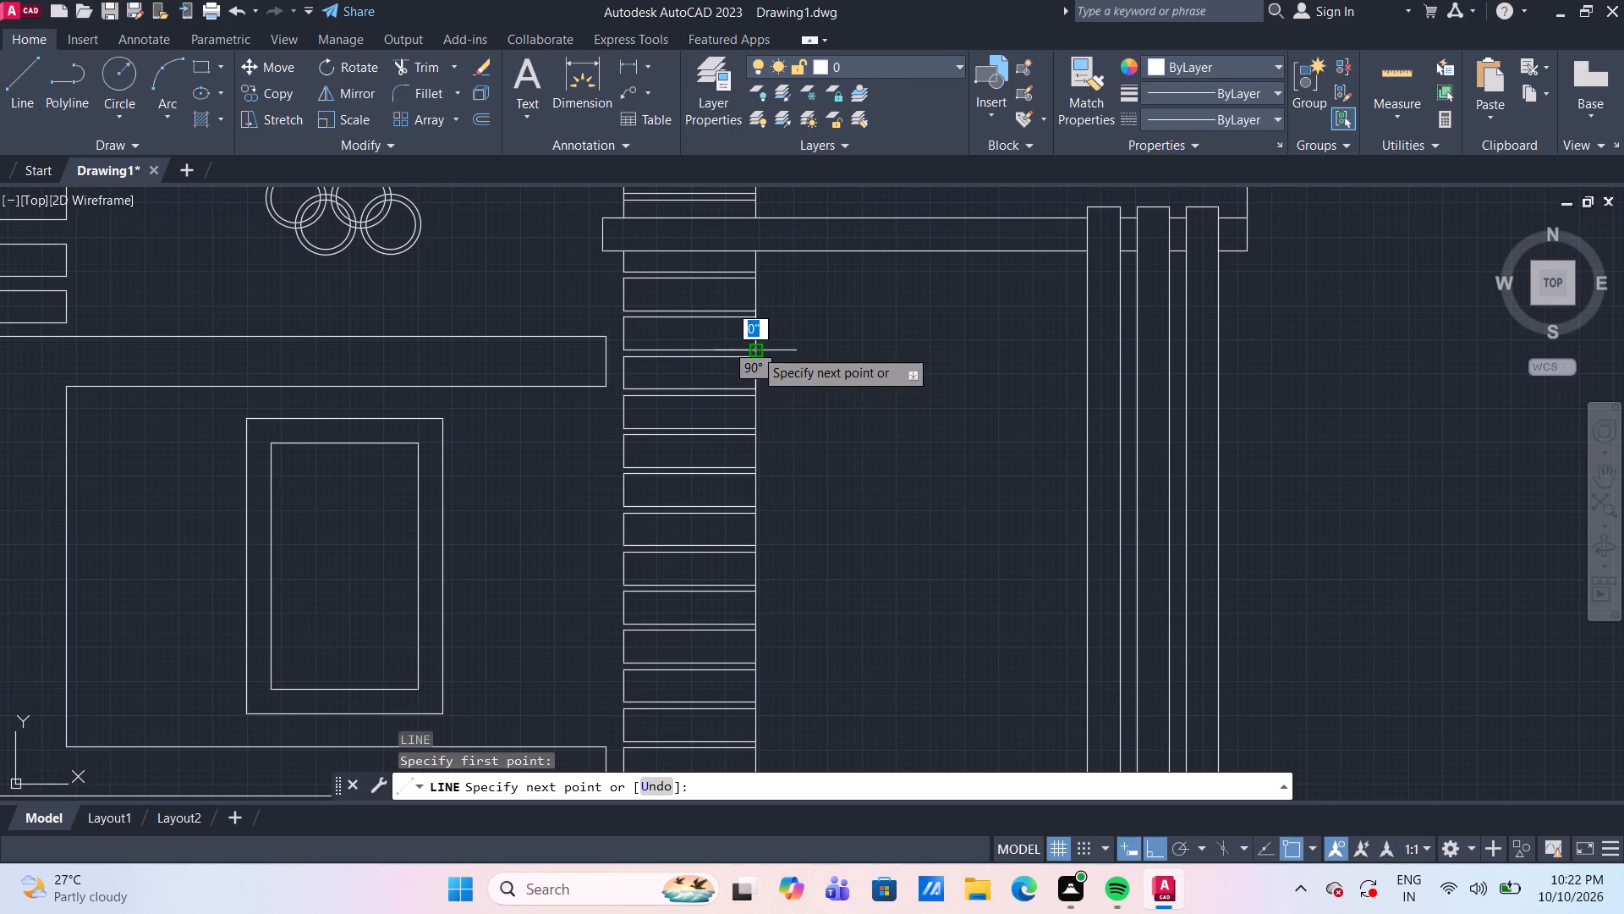
left_click(1187, 350)
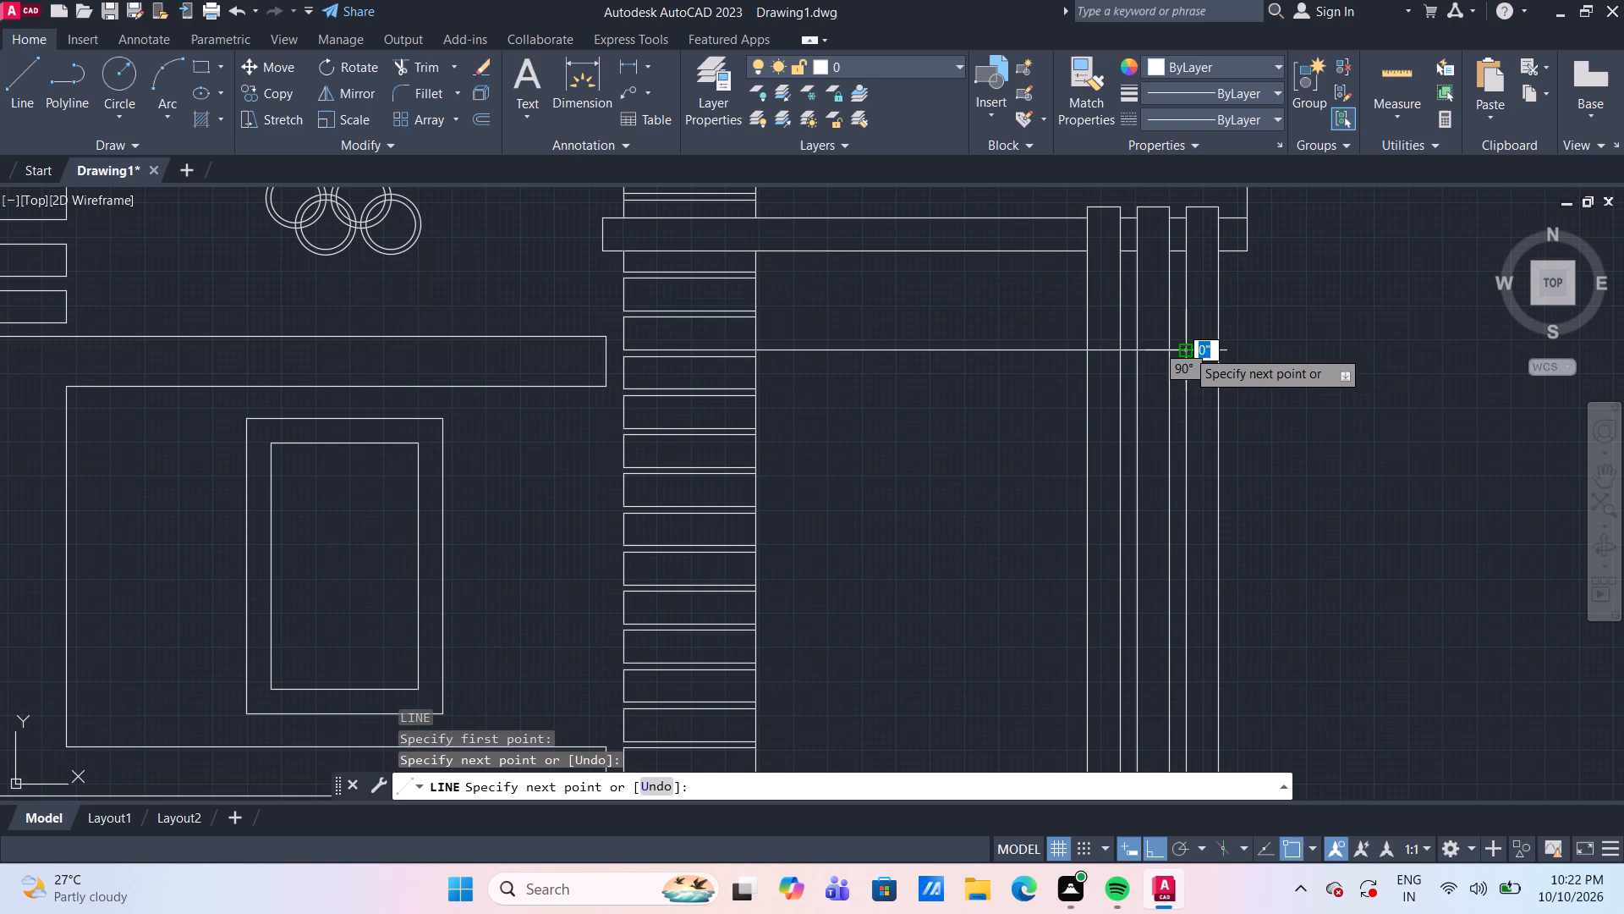
key("Escape")
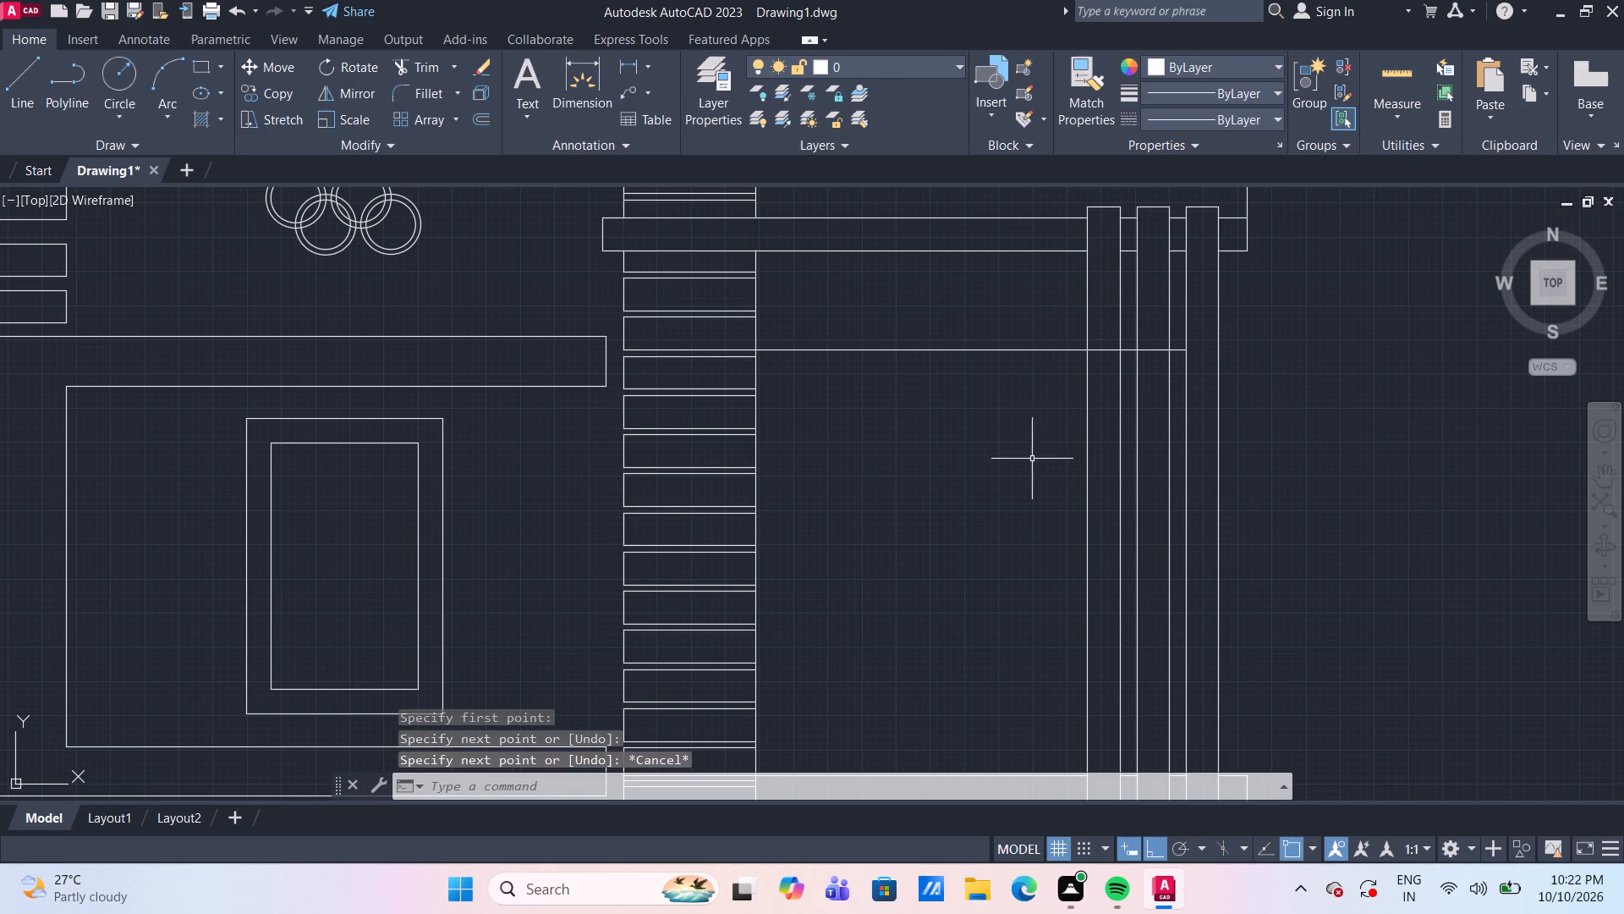
Set the Rectangle command's corner fillet radius to 0.
scroll(1023, 452, "down", 1)
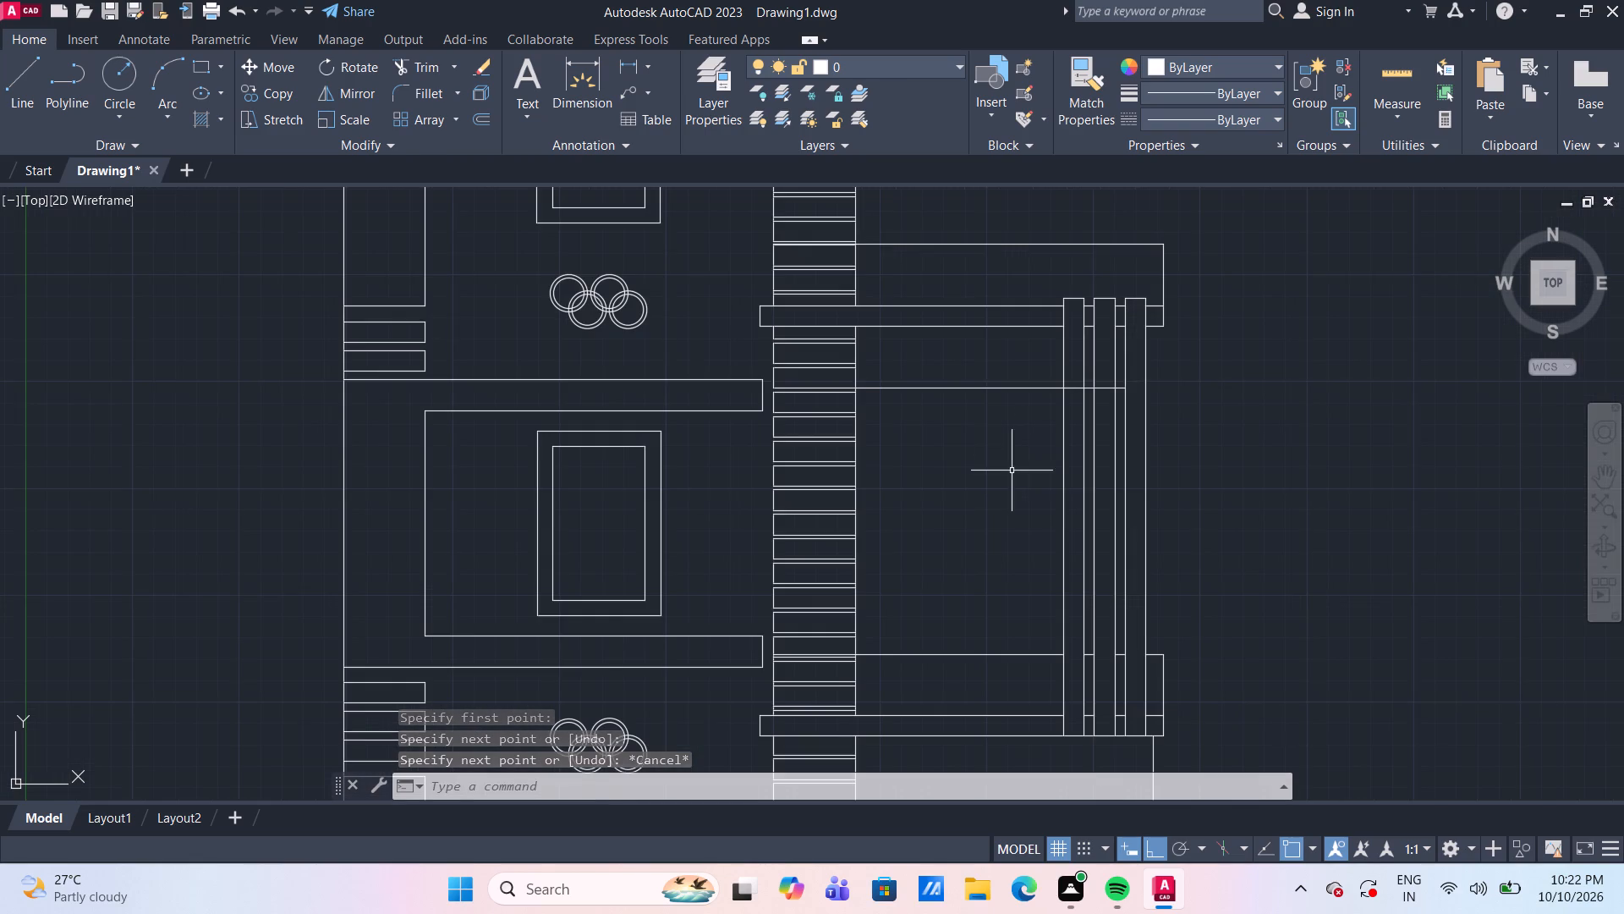
scroll(1007, 481, "down", 1)
scroll(1007, 482, "up", 1)
middle_click_drag(1007, 482, 989, 461)
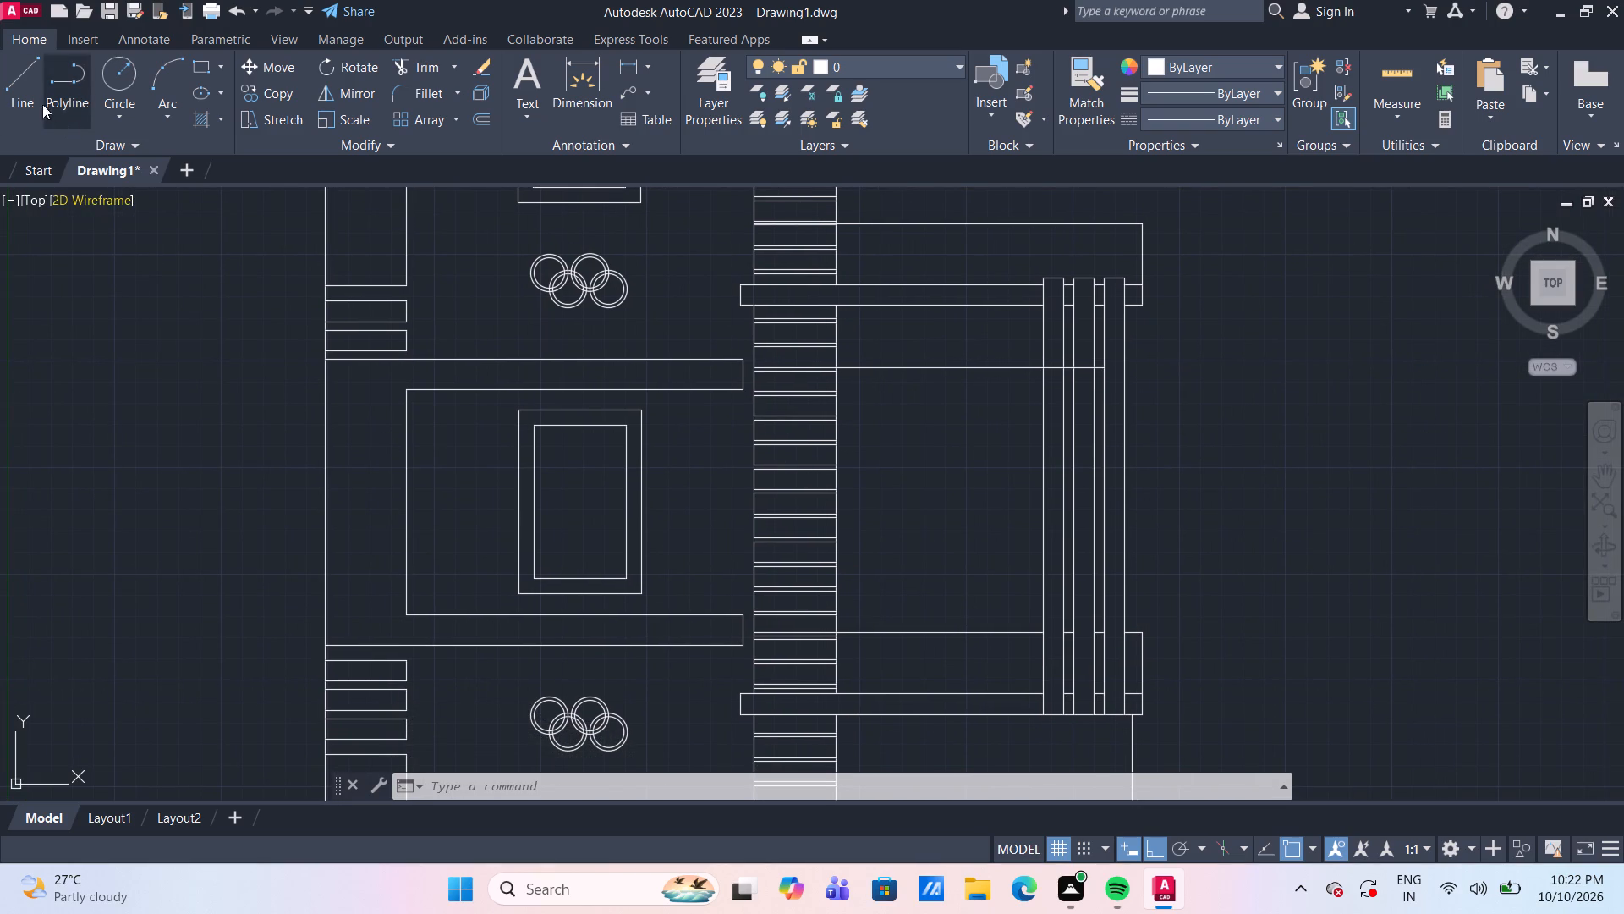
left_click(199, 68)
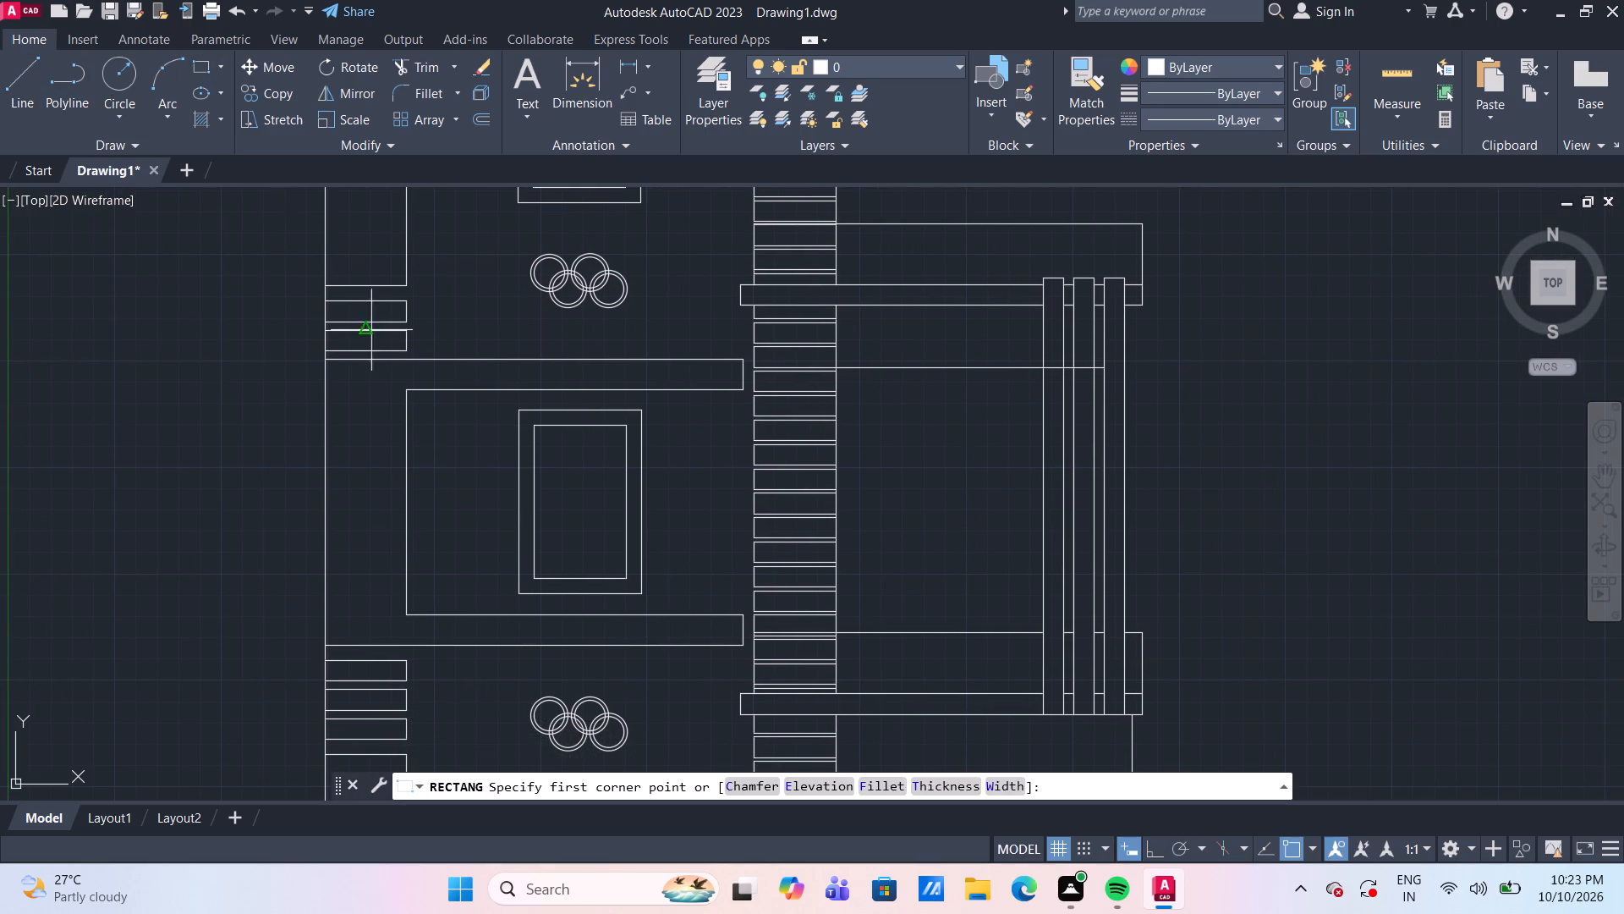
left_click(886, 785)
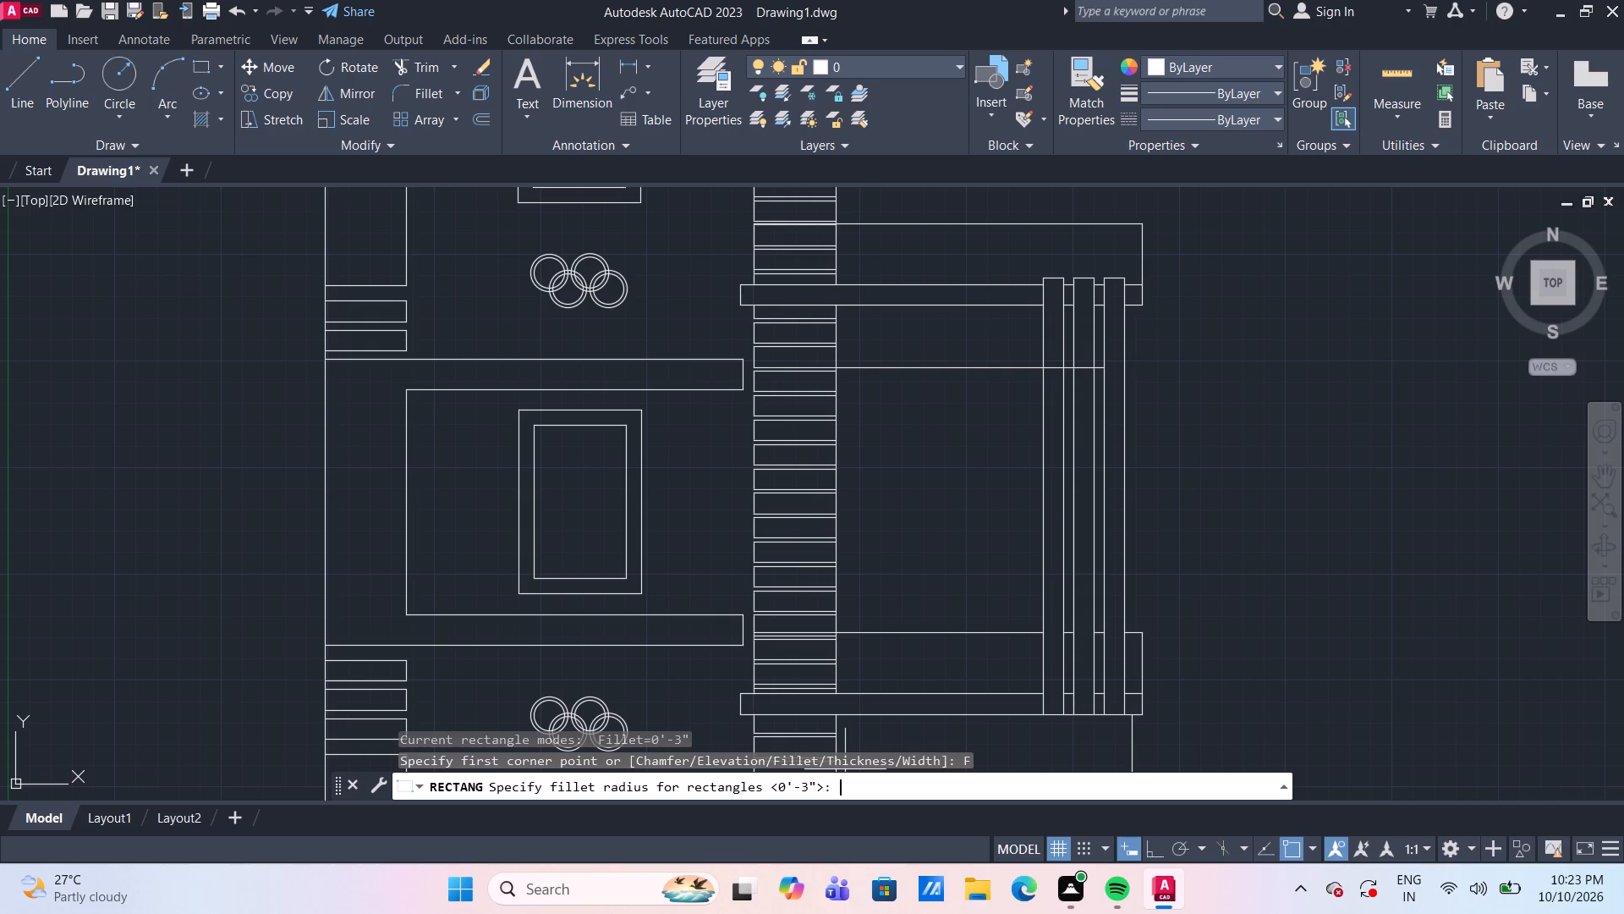
key("0")
key("Return")
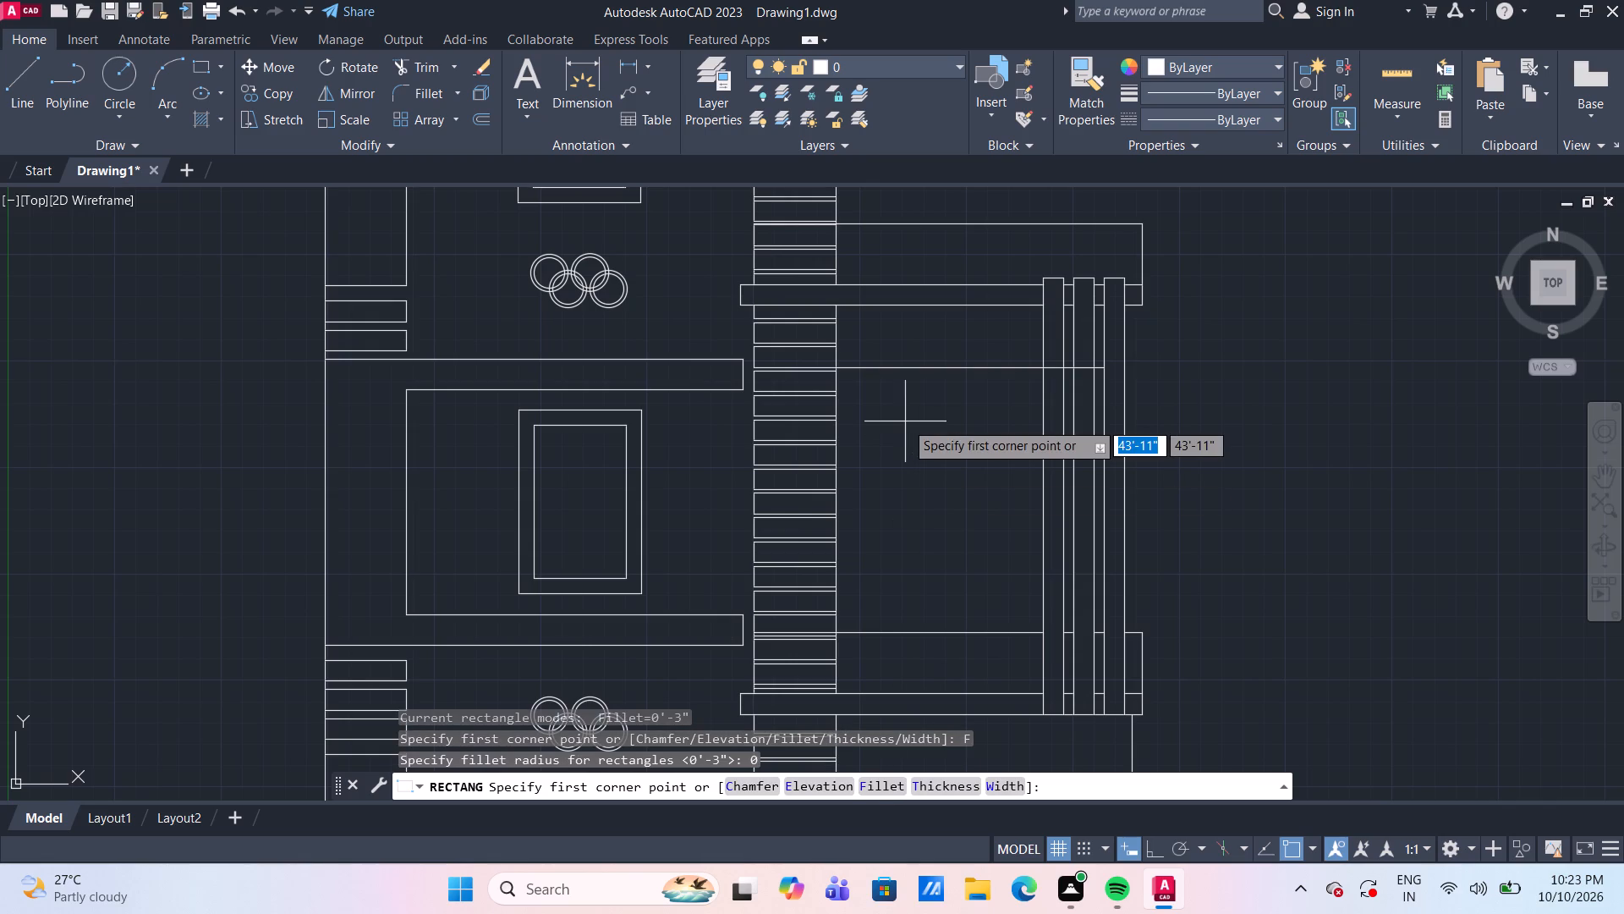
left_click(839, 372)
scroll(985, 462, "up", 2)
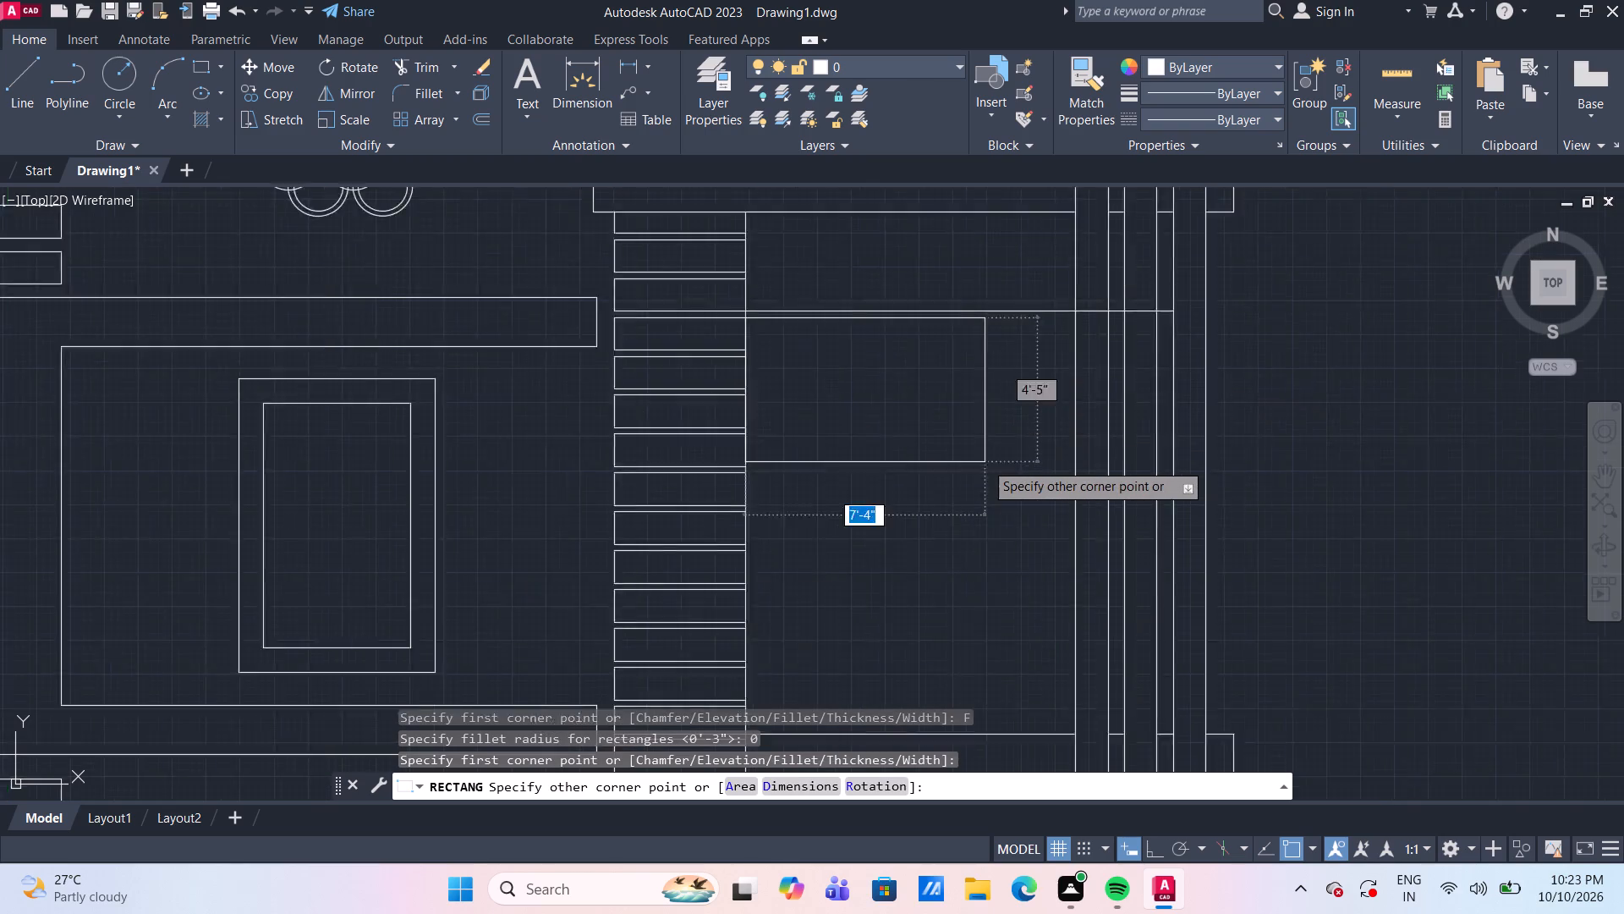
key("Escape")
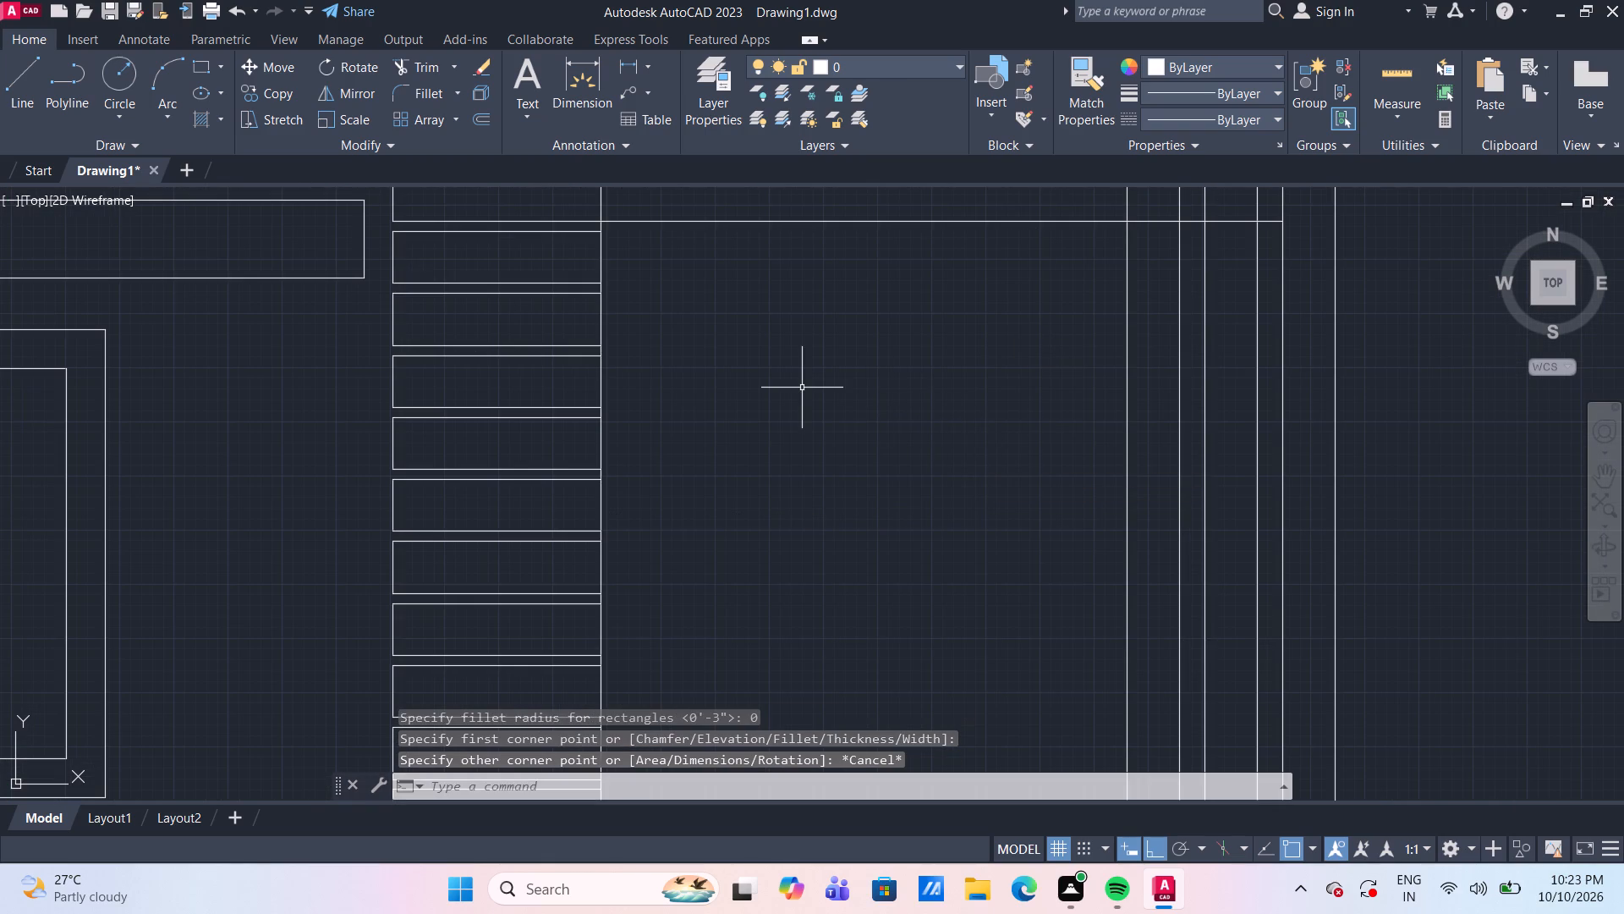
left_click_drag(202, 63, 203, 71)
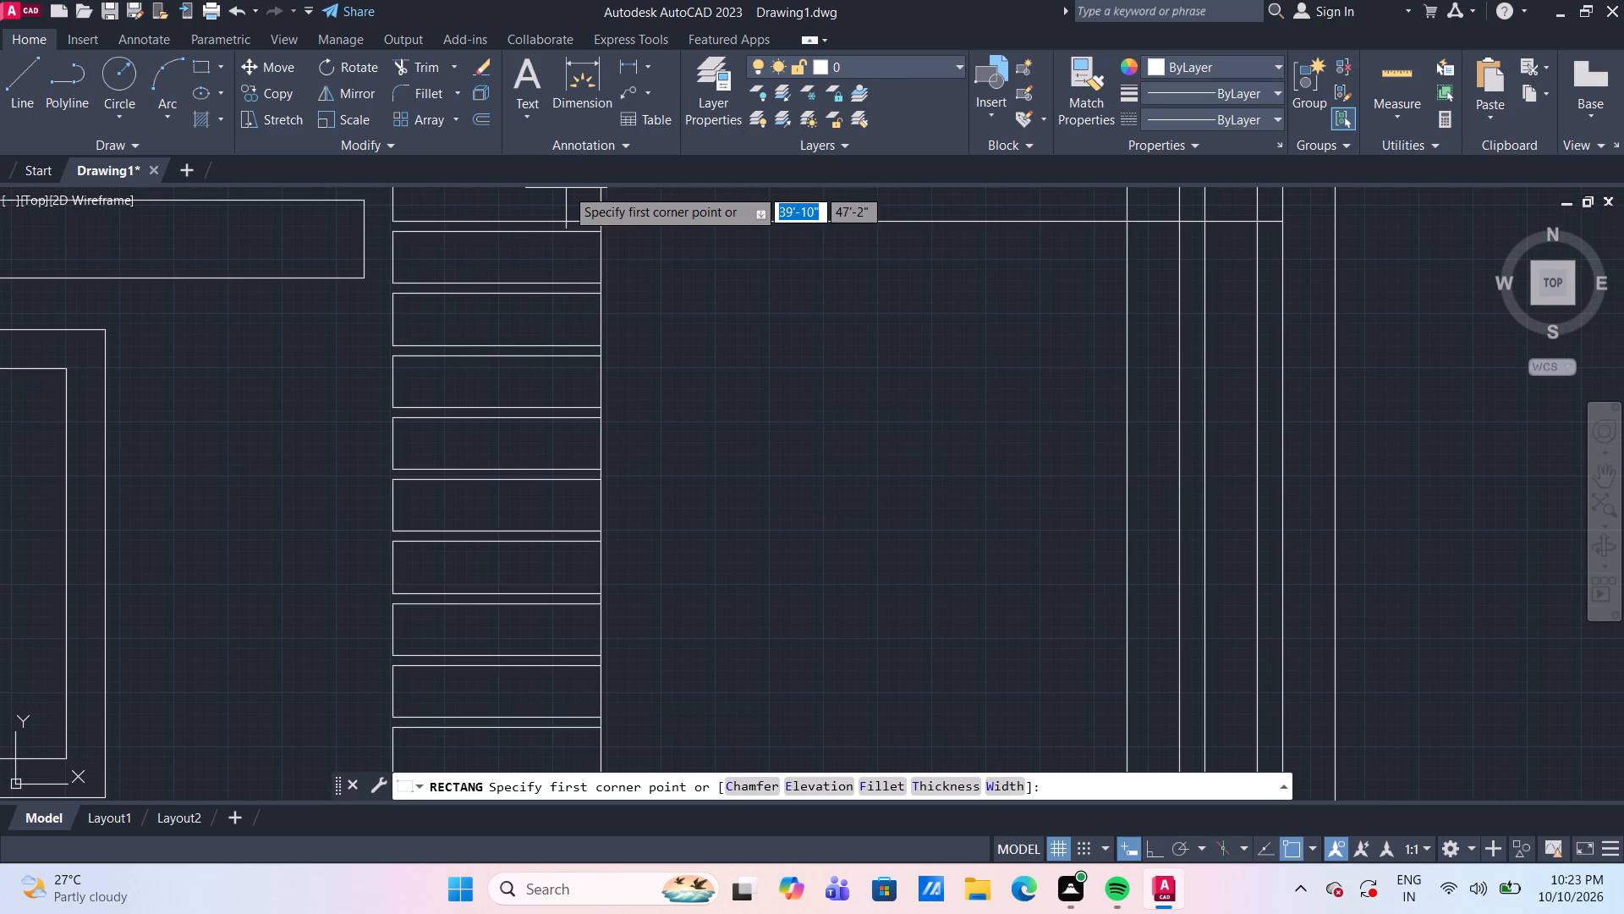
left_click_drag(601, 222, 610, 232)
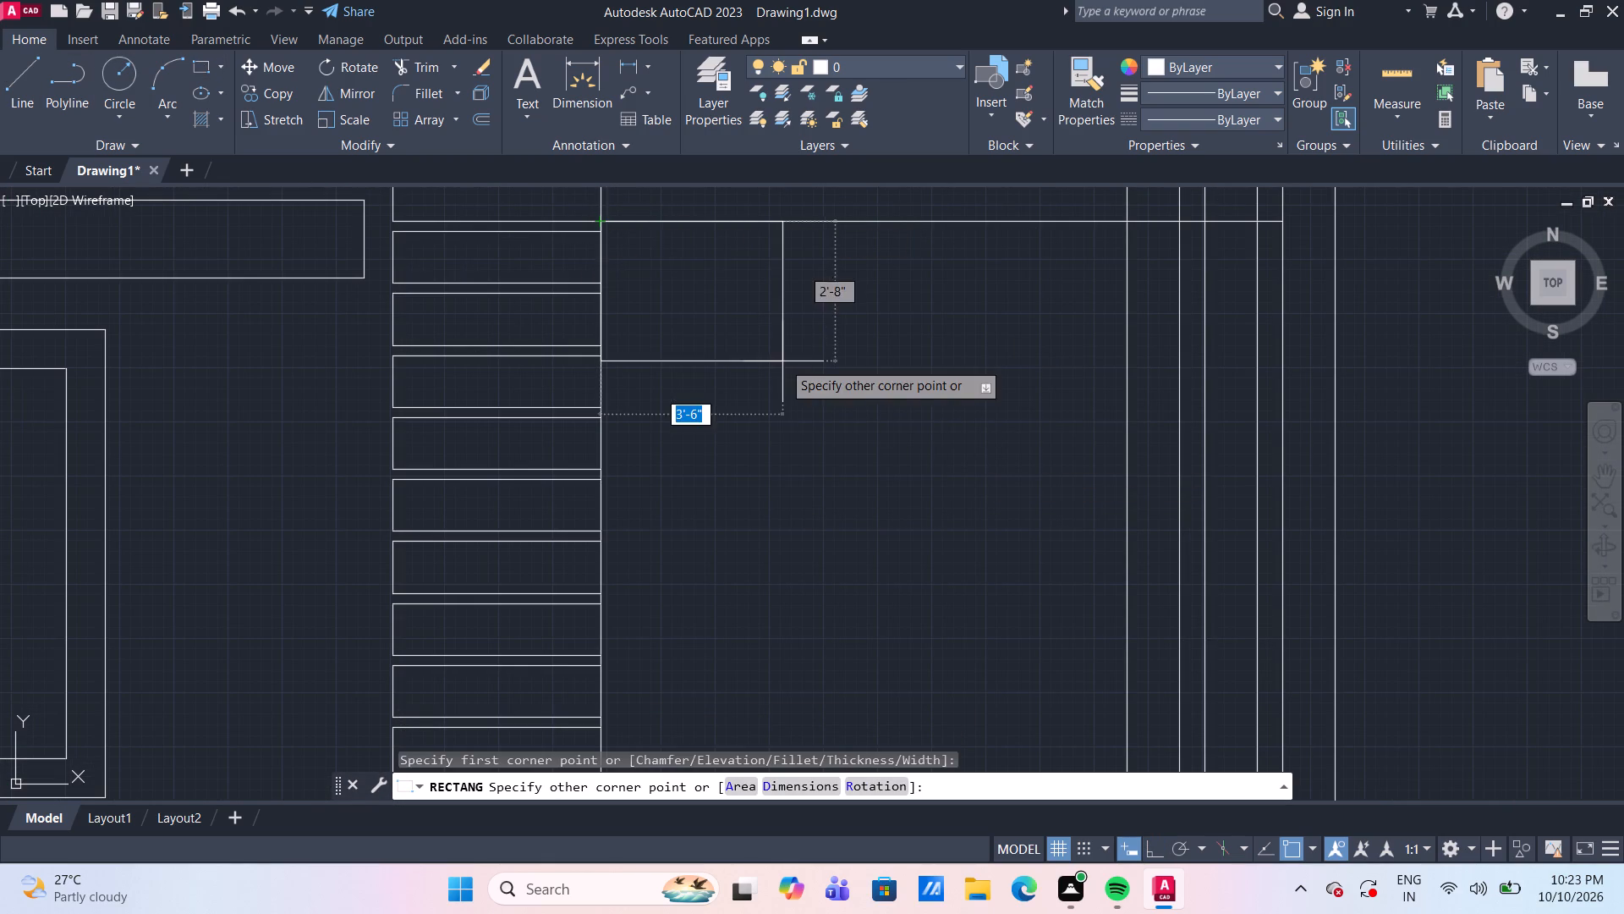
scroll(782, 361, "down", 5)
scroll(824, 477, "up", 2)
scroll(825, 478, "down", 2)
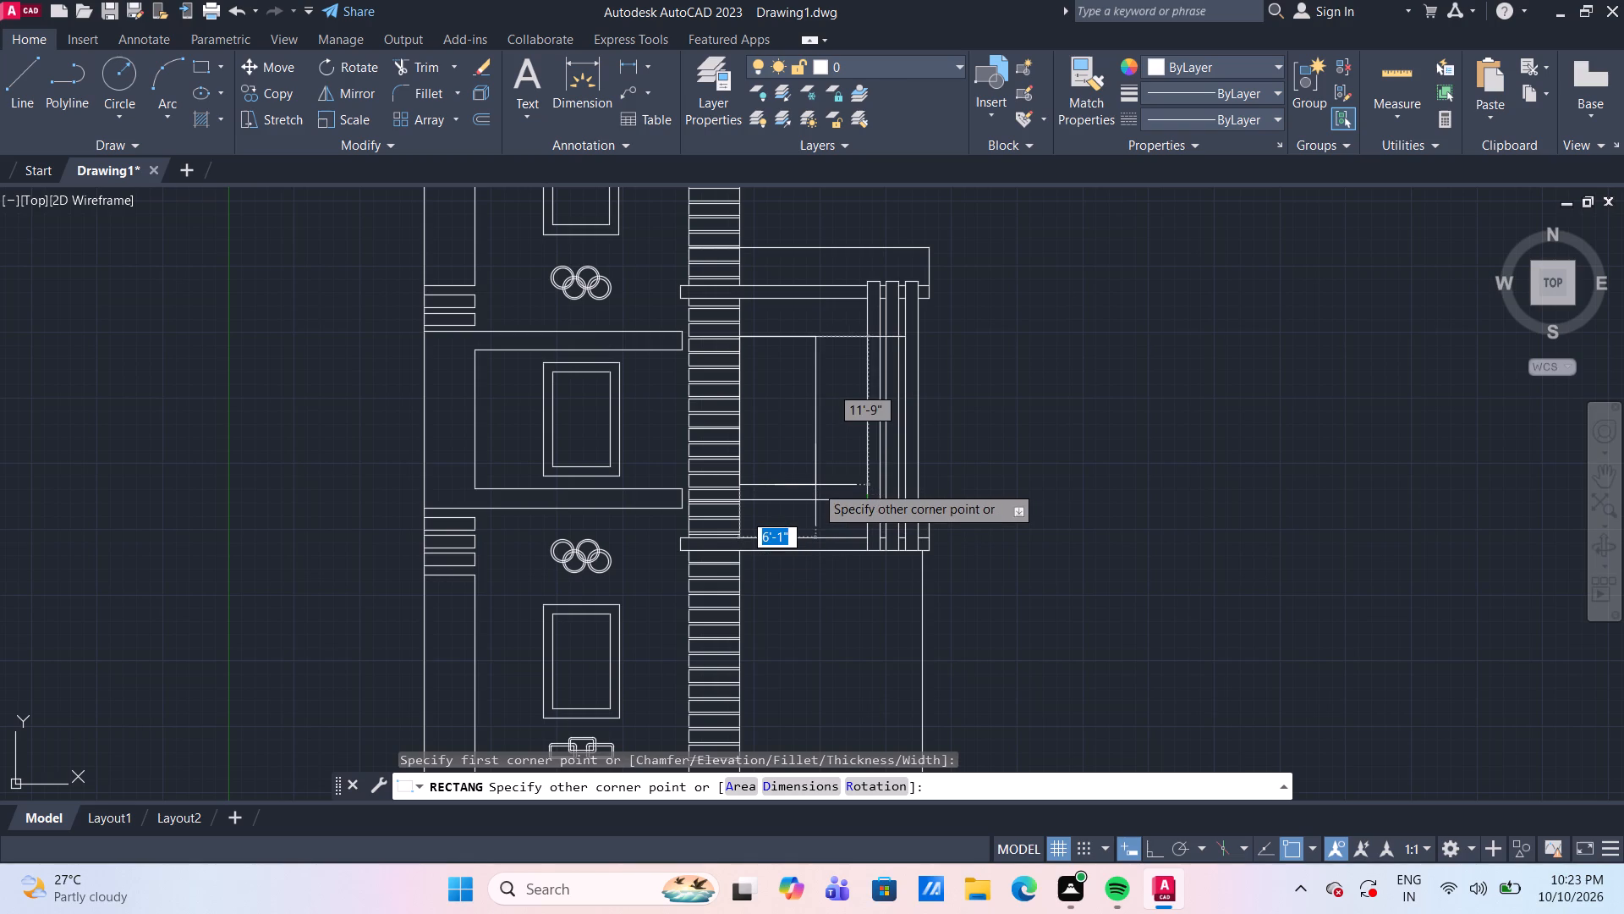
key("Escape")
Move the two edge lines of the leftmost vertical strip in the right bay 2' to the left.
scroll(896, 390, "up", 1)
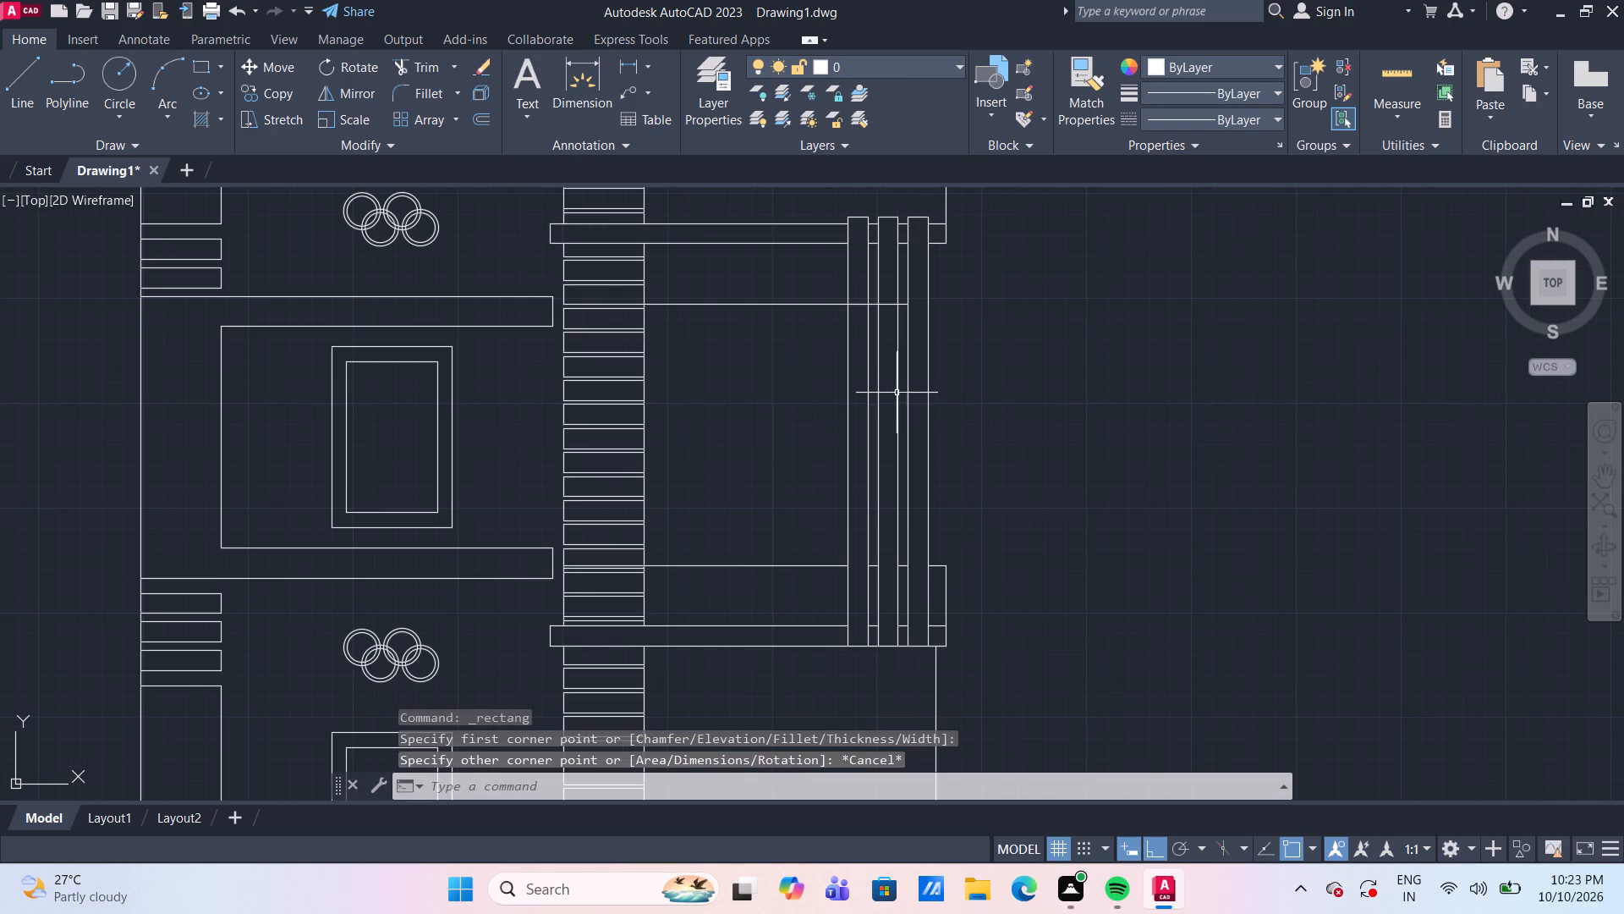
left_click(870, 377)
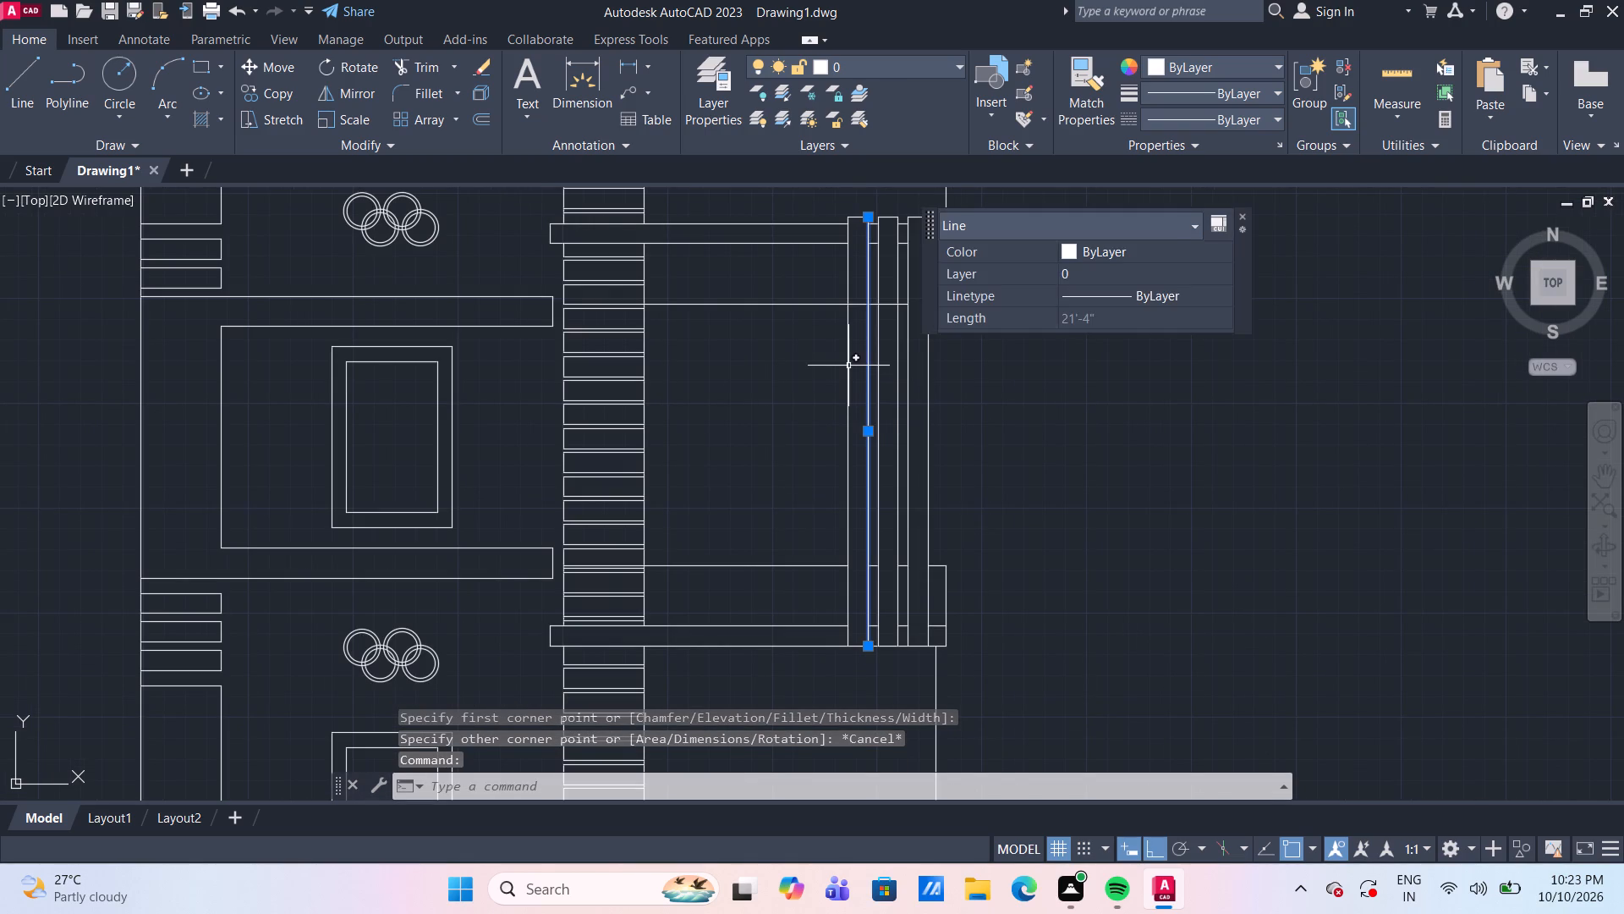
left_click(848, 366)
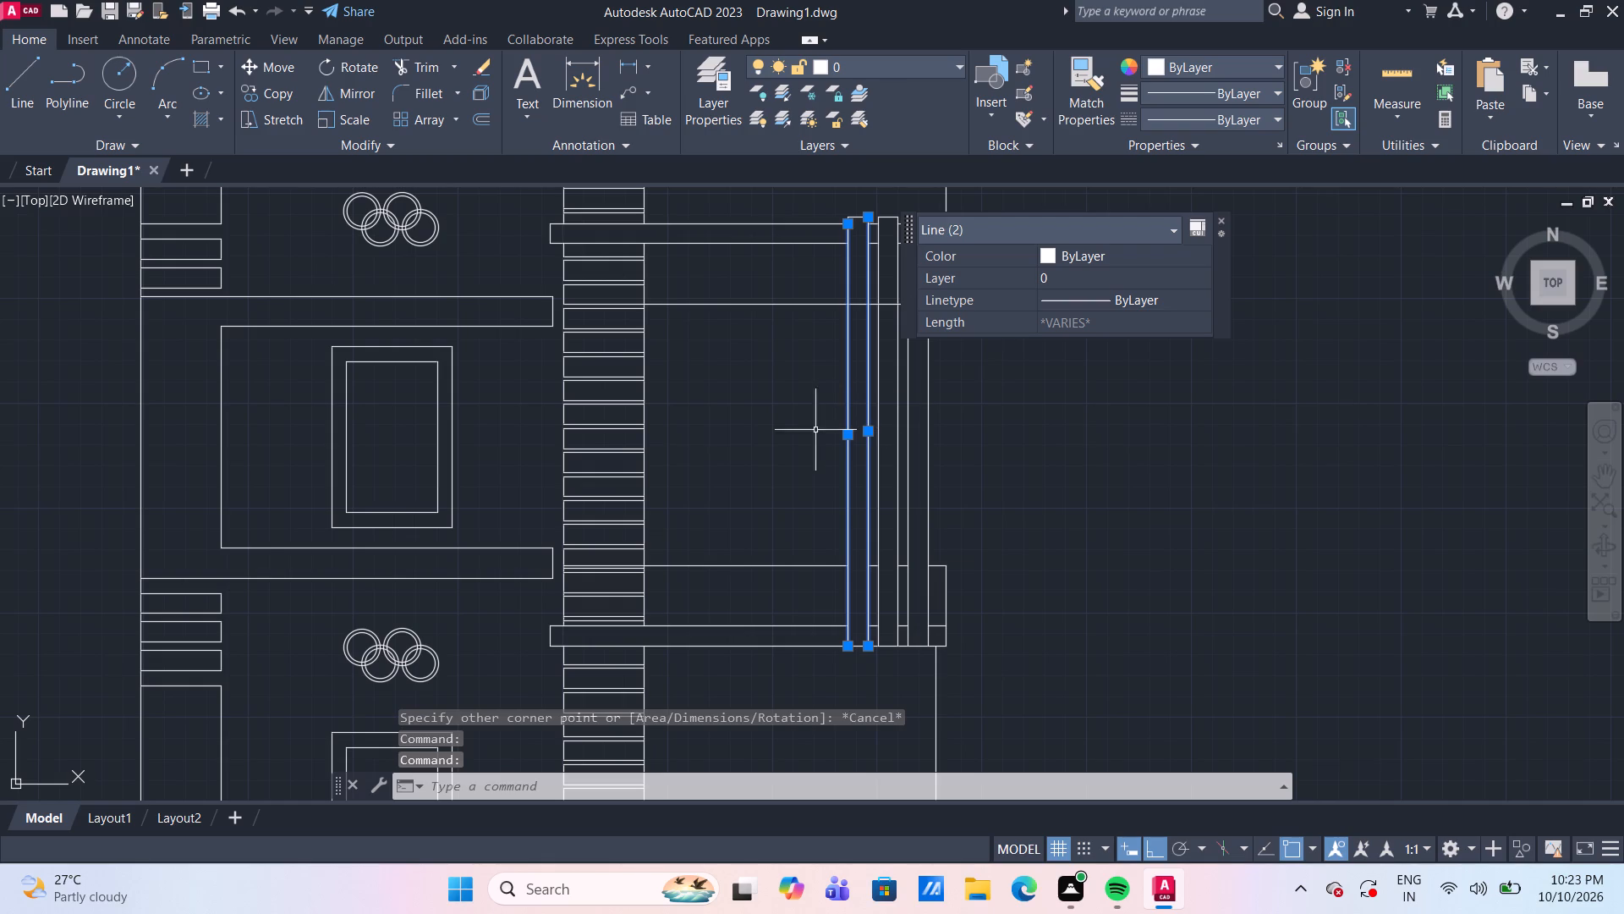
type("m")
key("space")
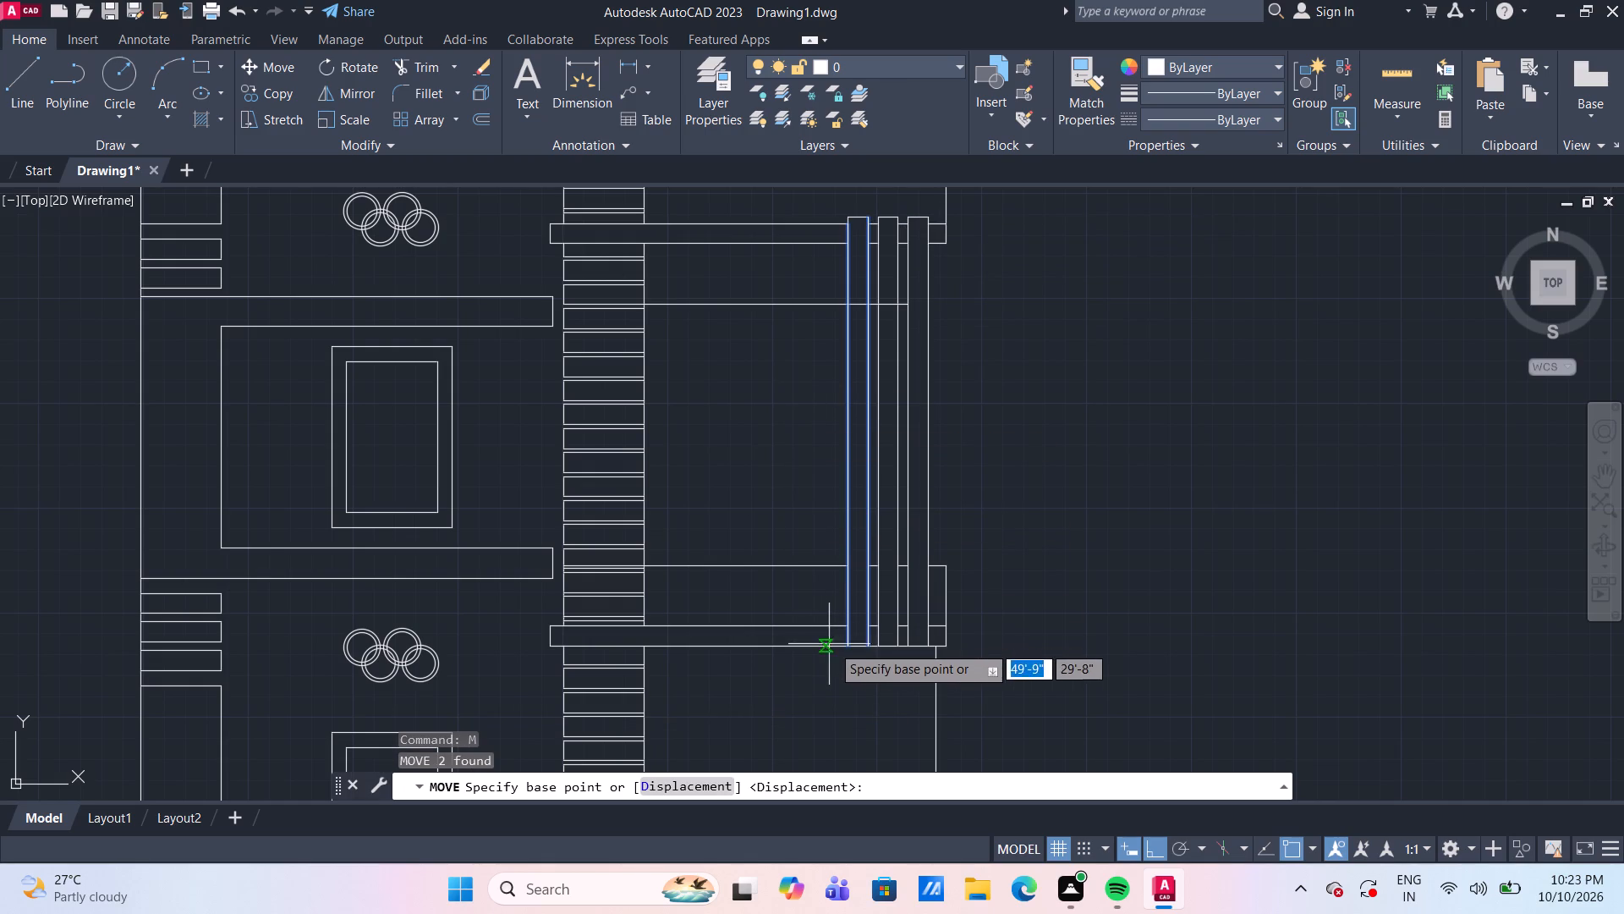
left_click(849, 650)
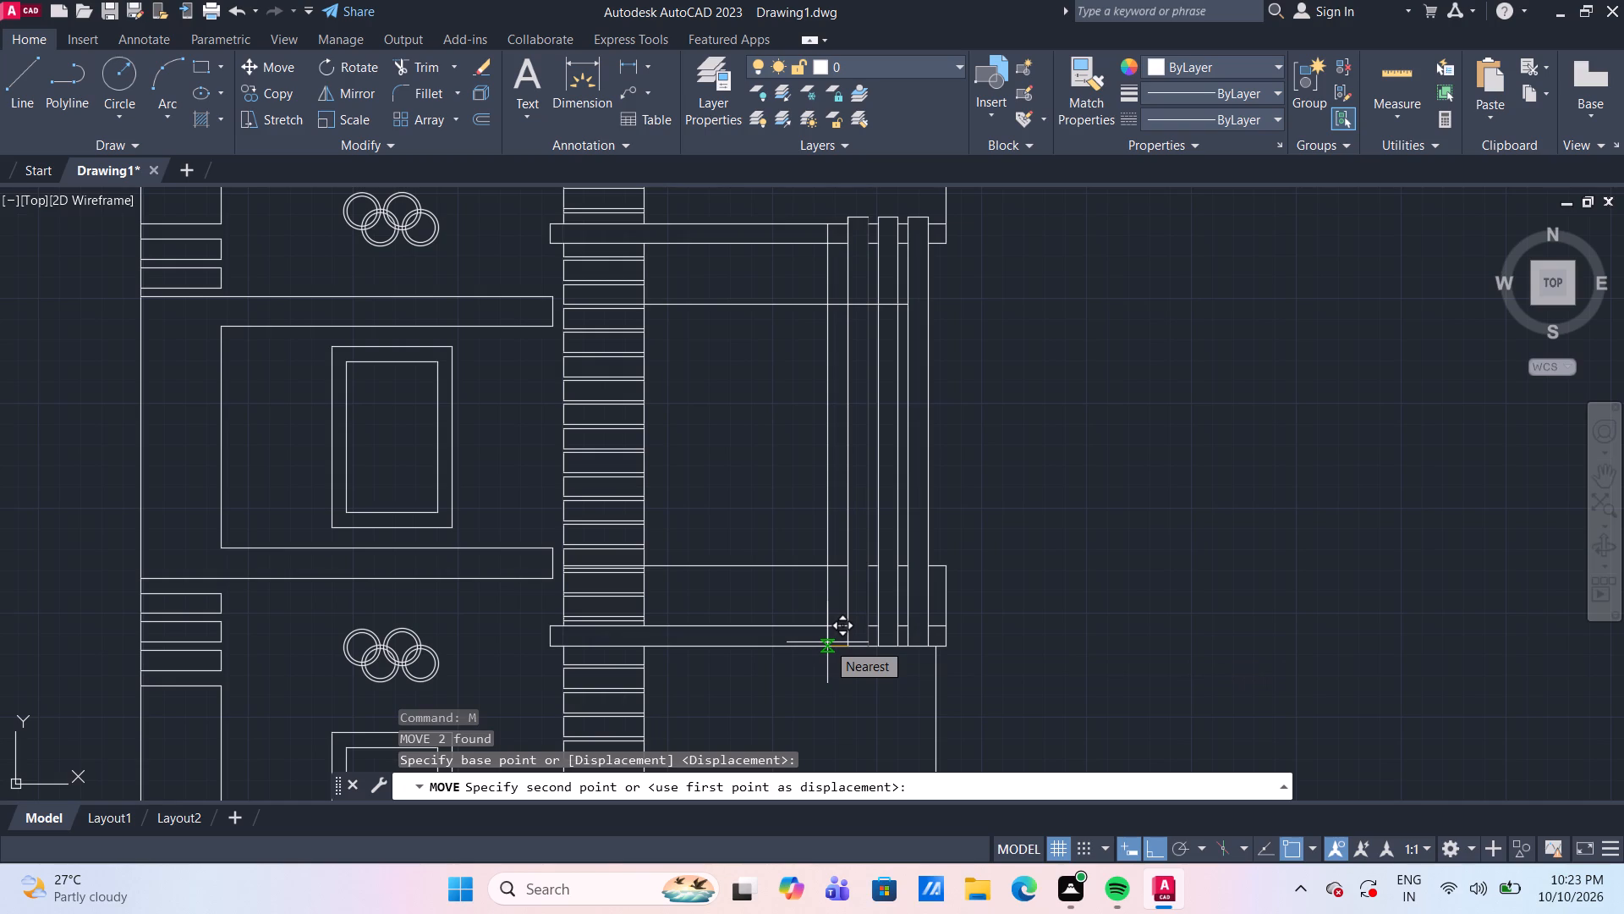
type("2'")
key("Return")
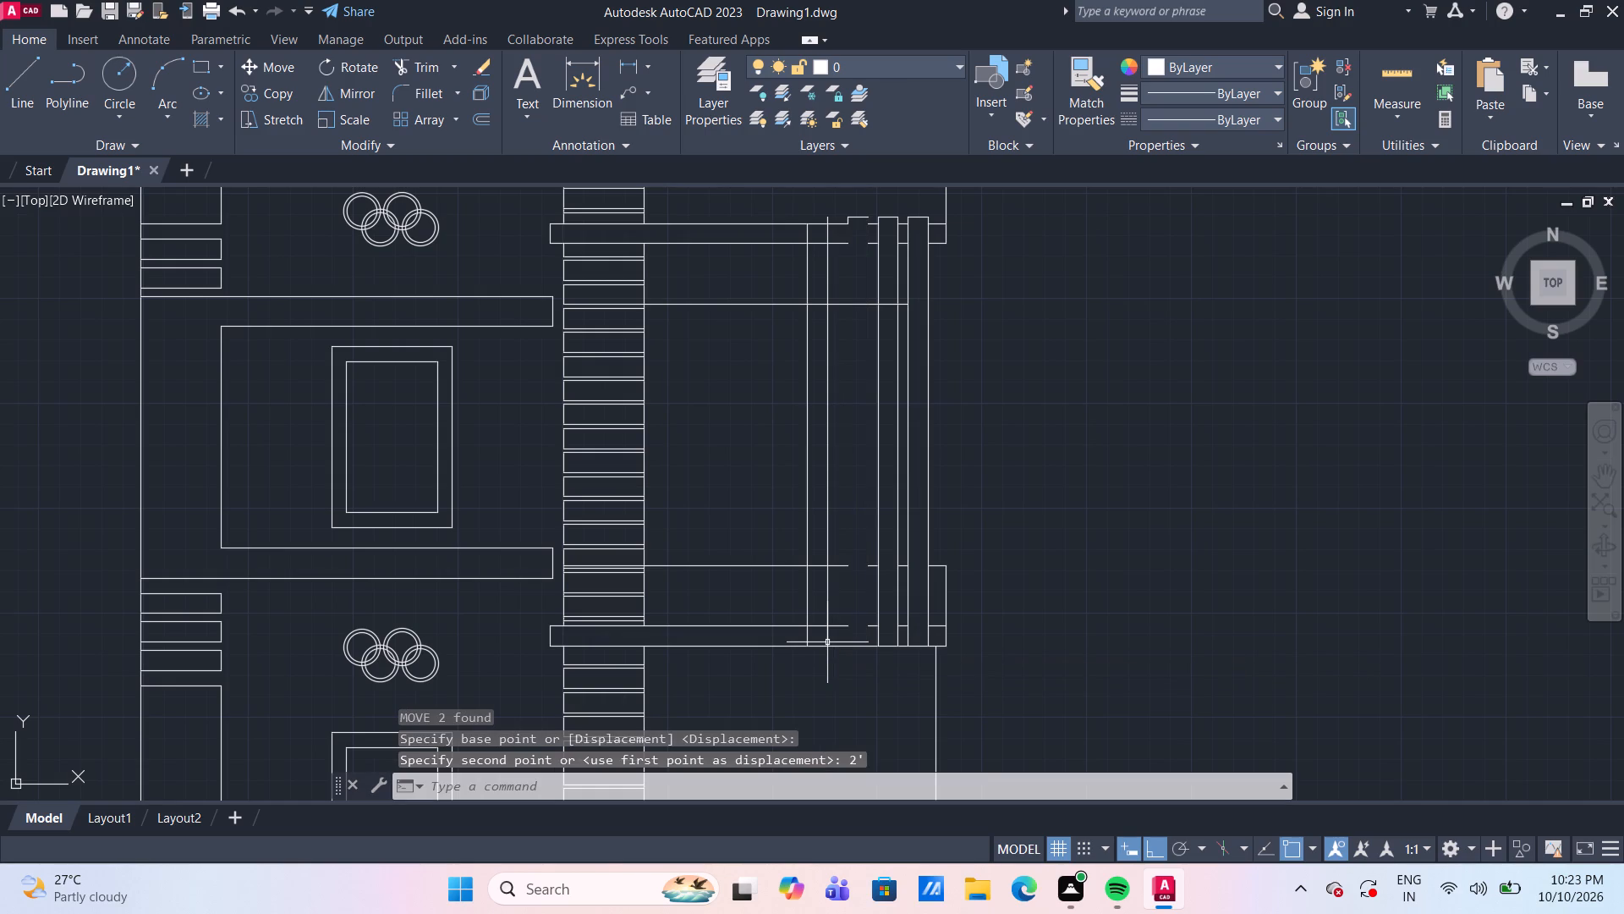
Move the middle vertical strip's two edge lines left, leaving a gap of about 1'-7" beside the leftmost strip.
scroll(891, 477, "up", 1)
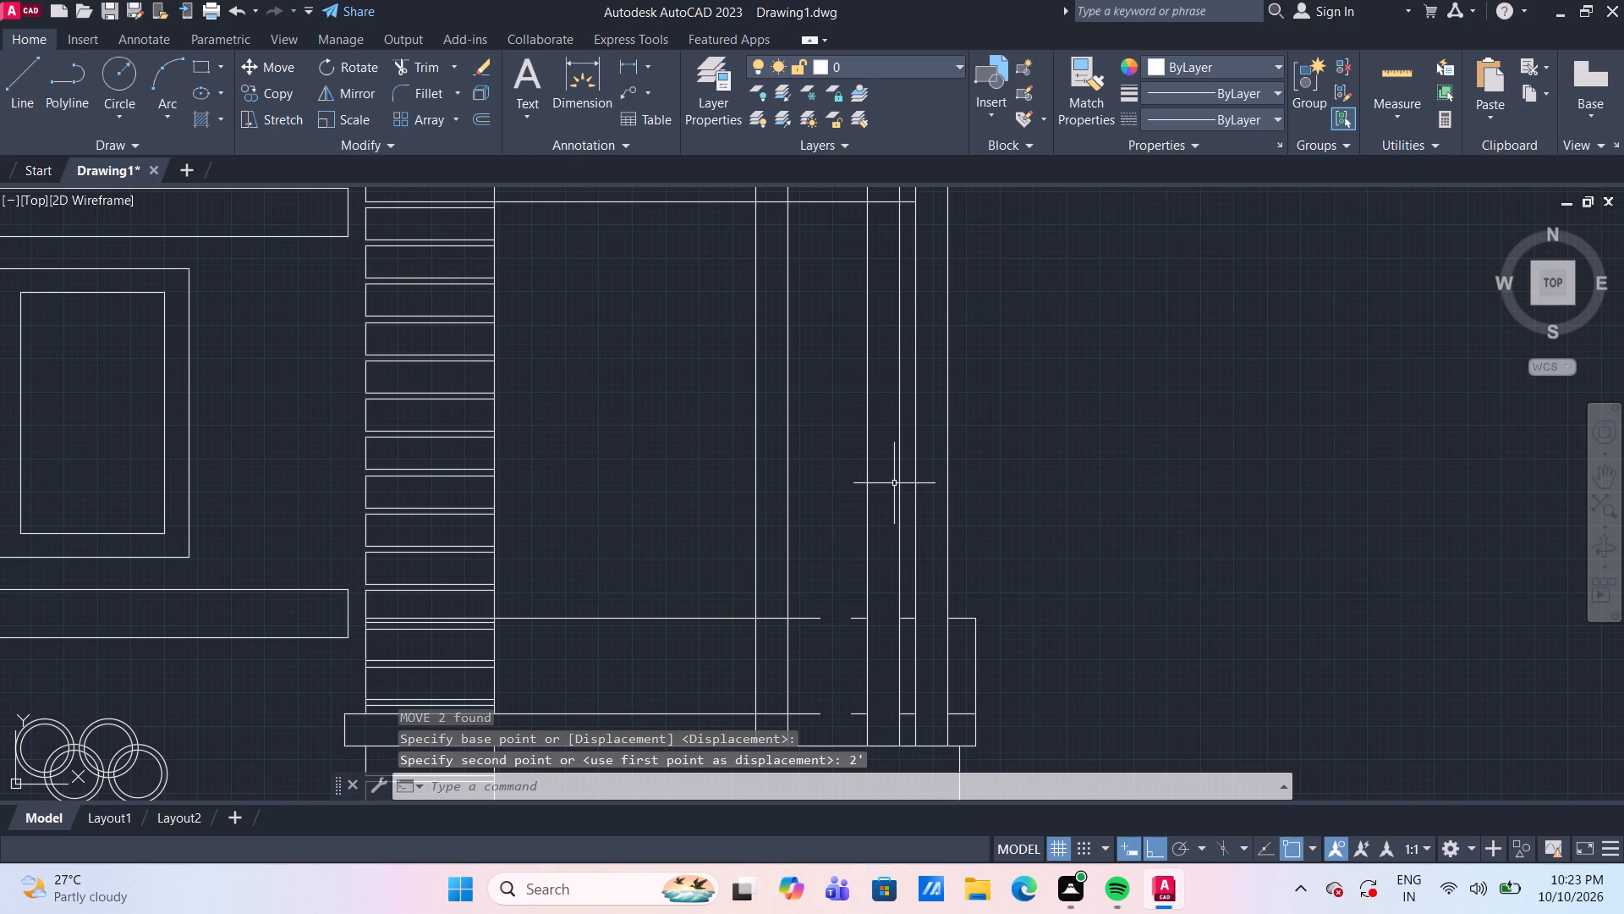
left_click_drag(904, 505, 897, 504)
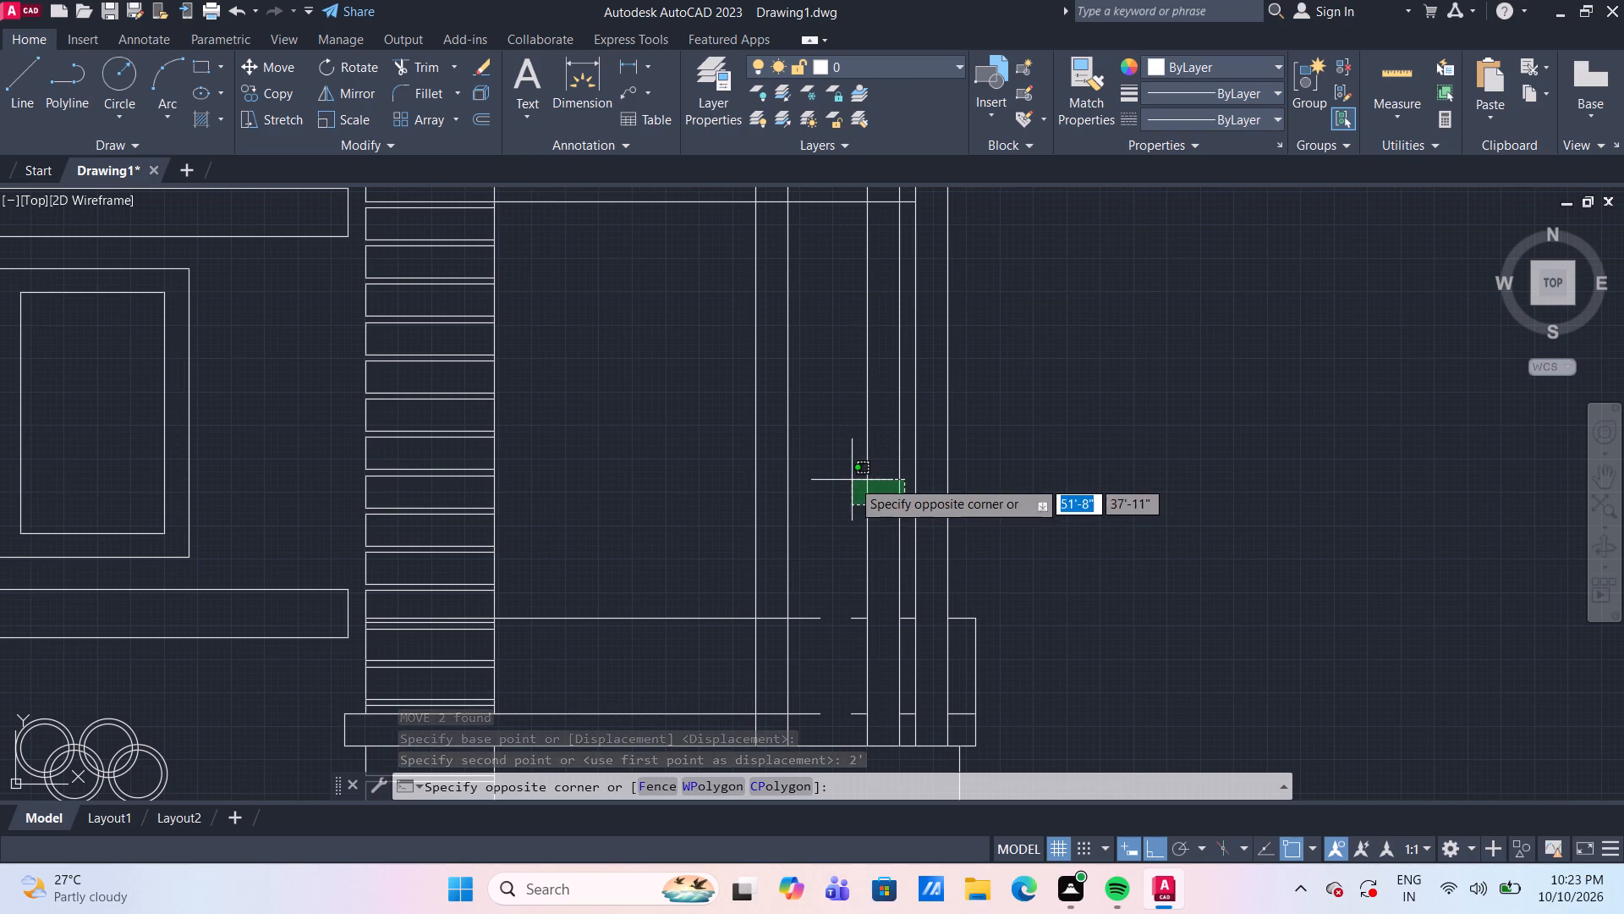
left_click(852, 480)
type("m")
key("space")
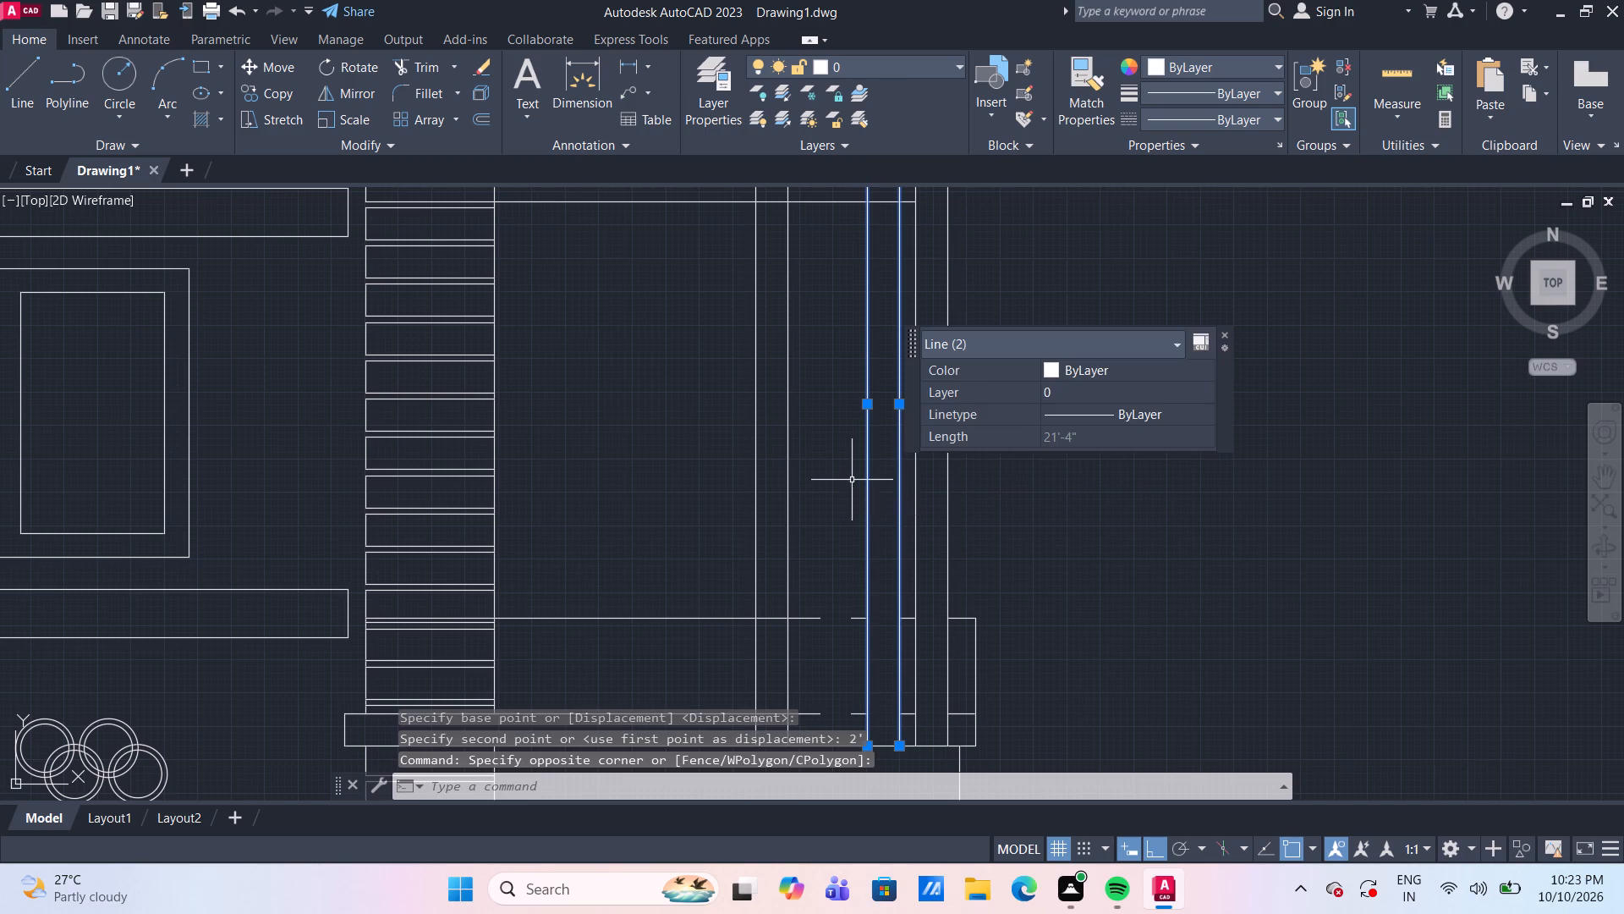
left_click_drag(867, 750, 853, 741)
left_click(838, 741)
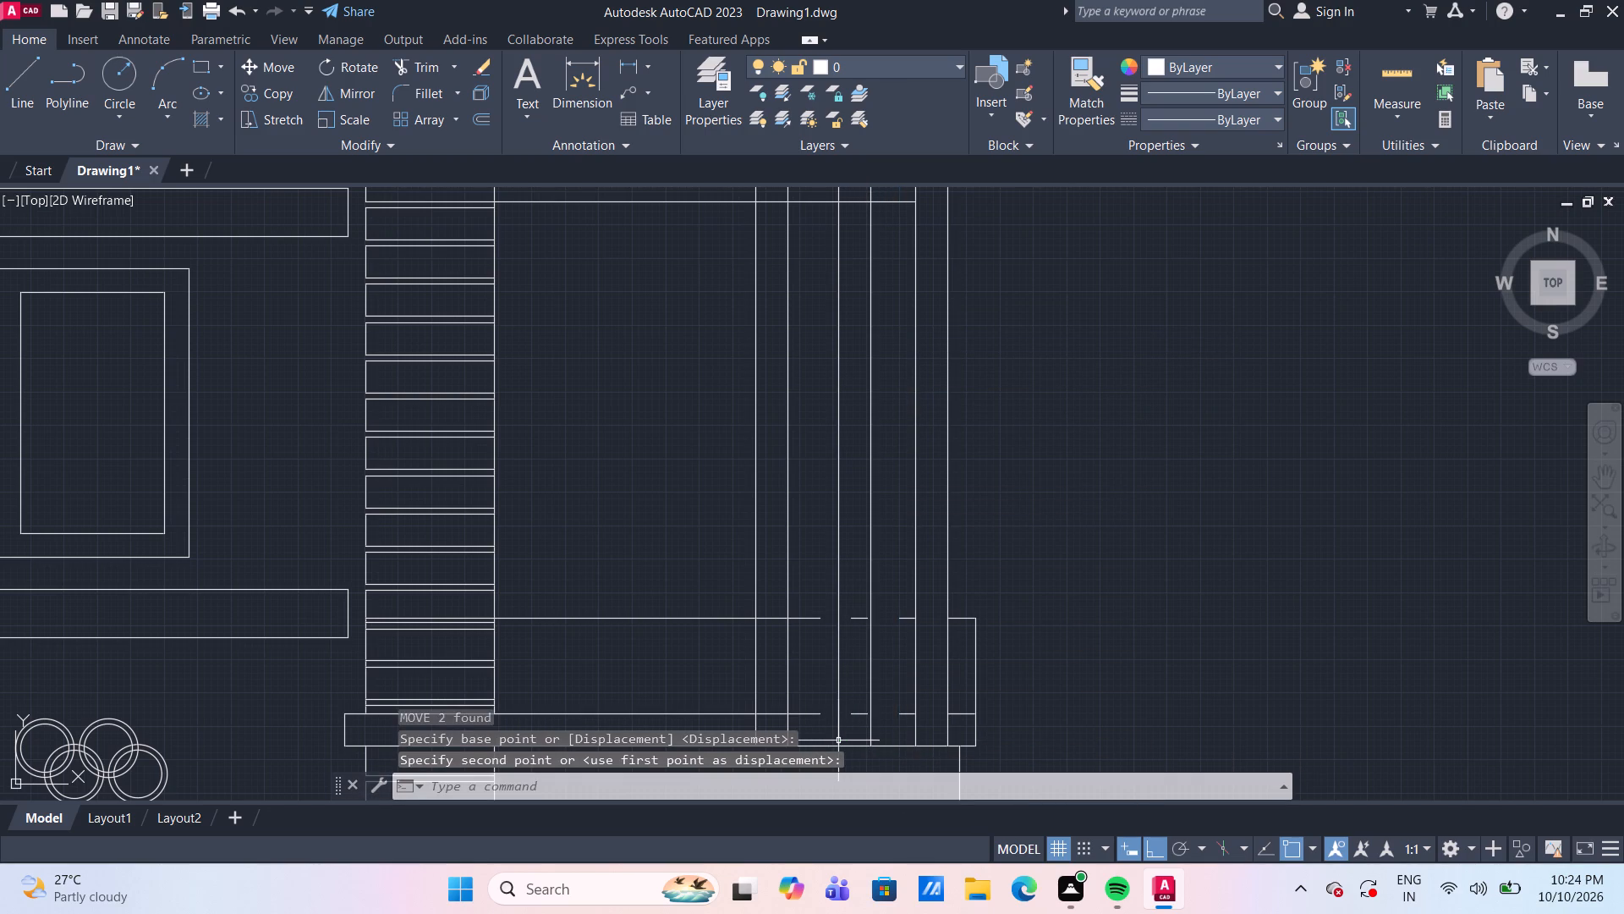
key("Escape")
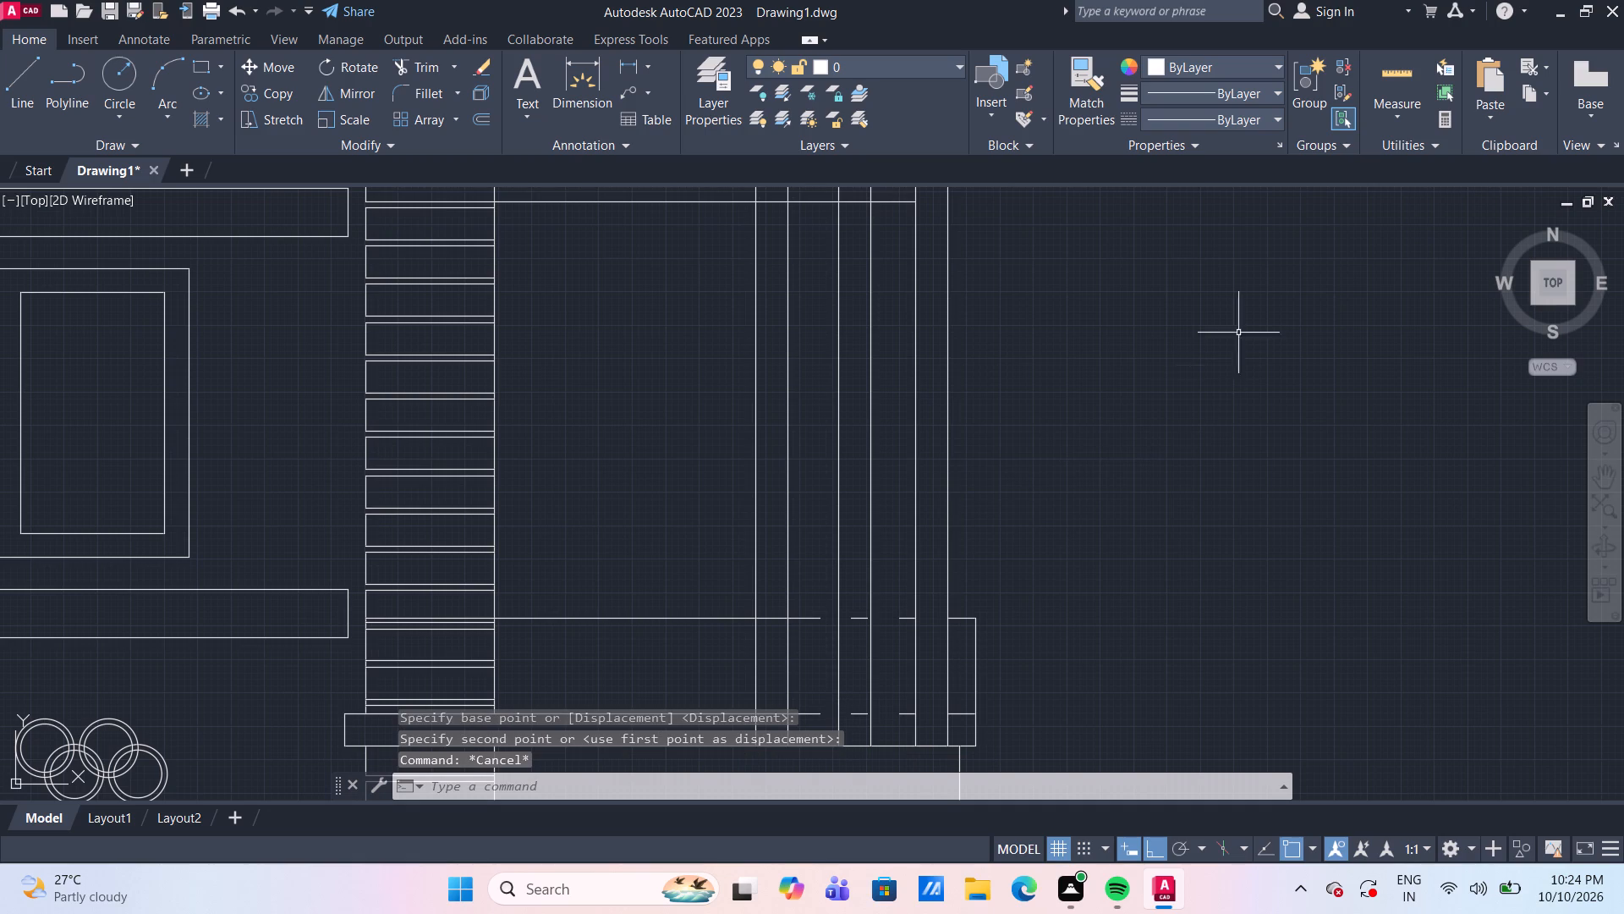
Measure the spacing between the vertical strips in the right bay.
left_click(1397, 85)
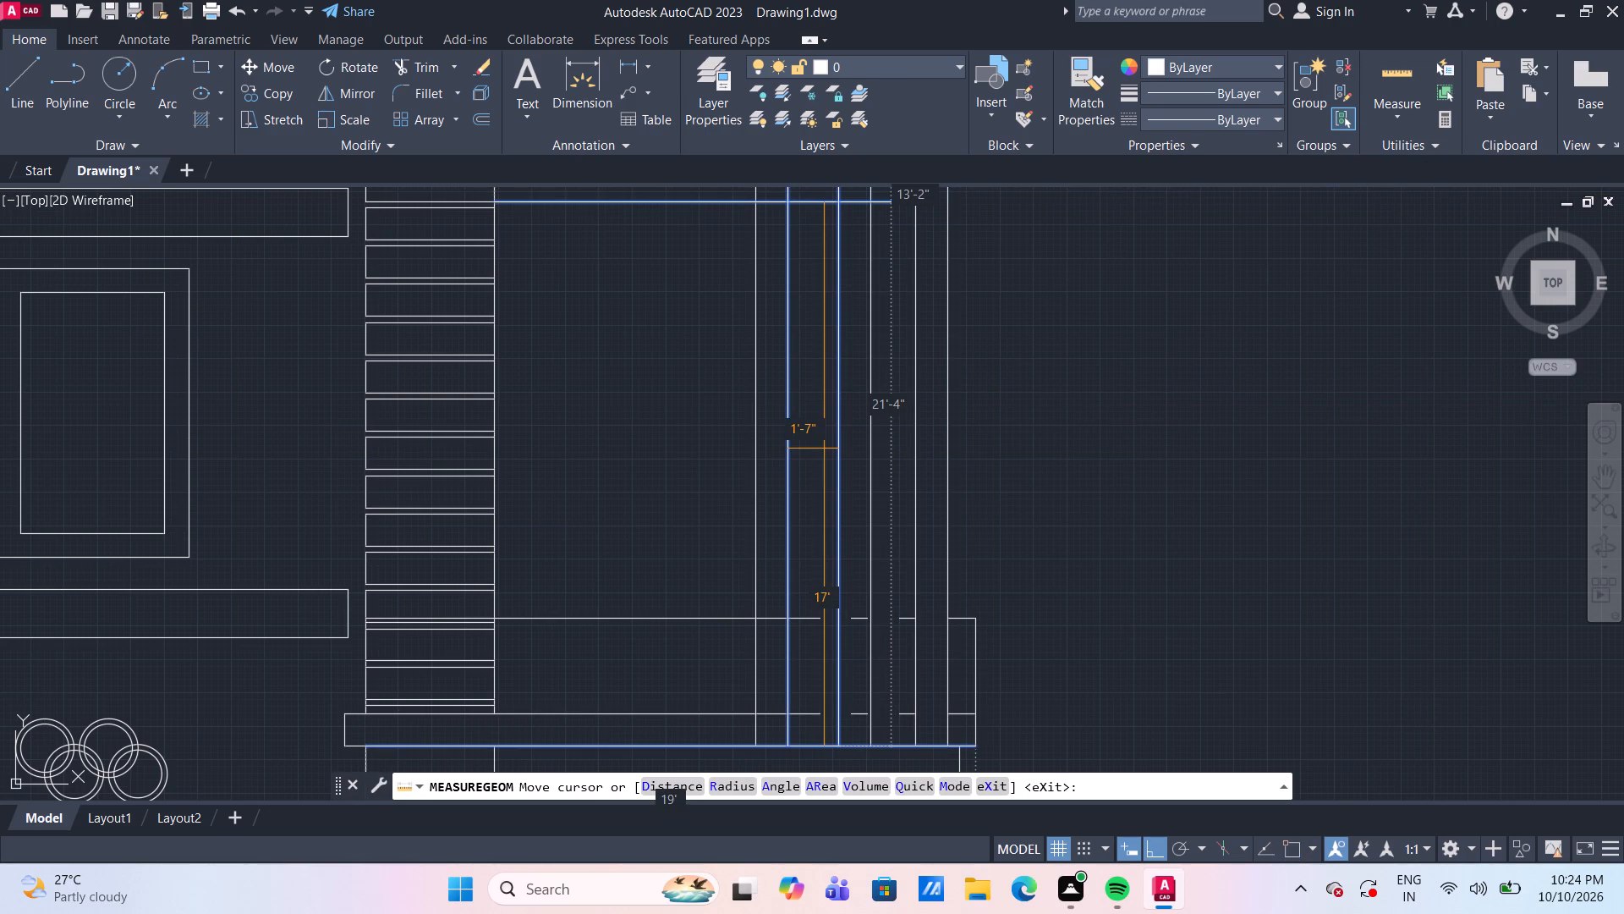
key("Escape")
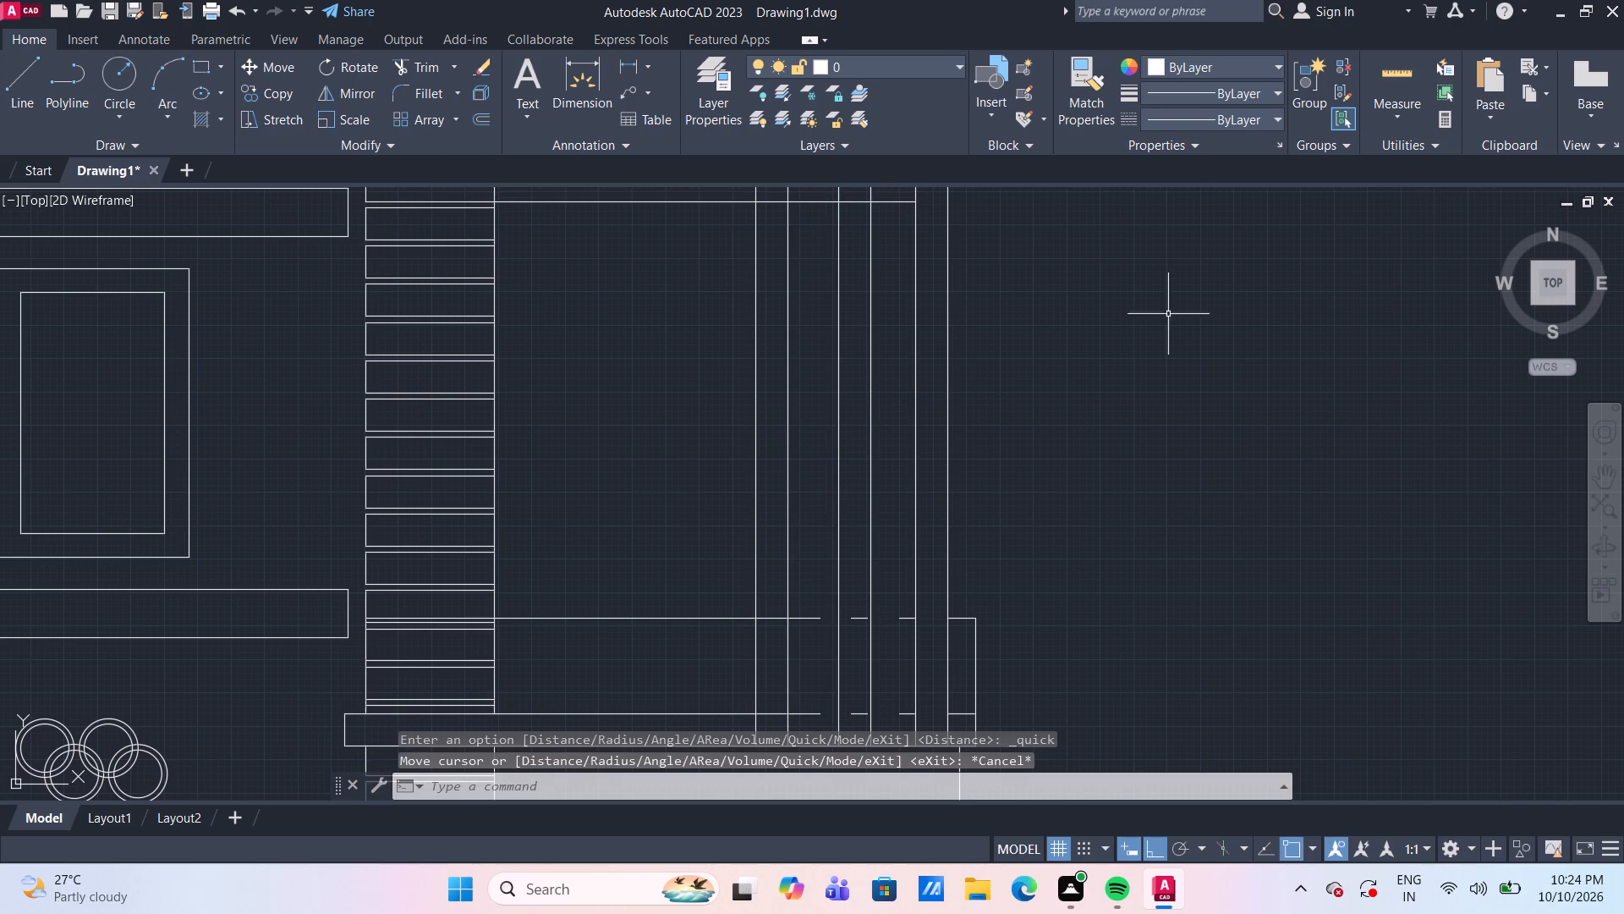
left_click(1383, 81)
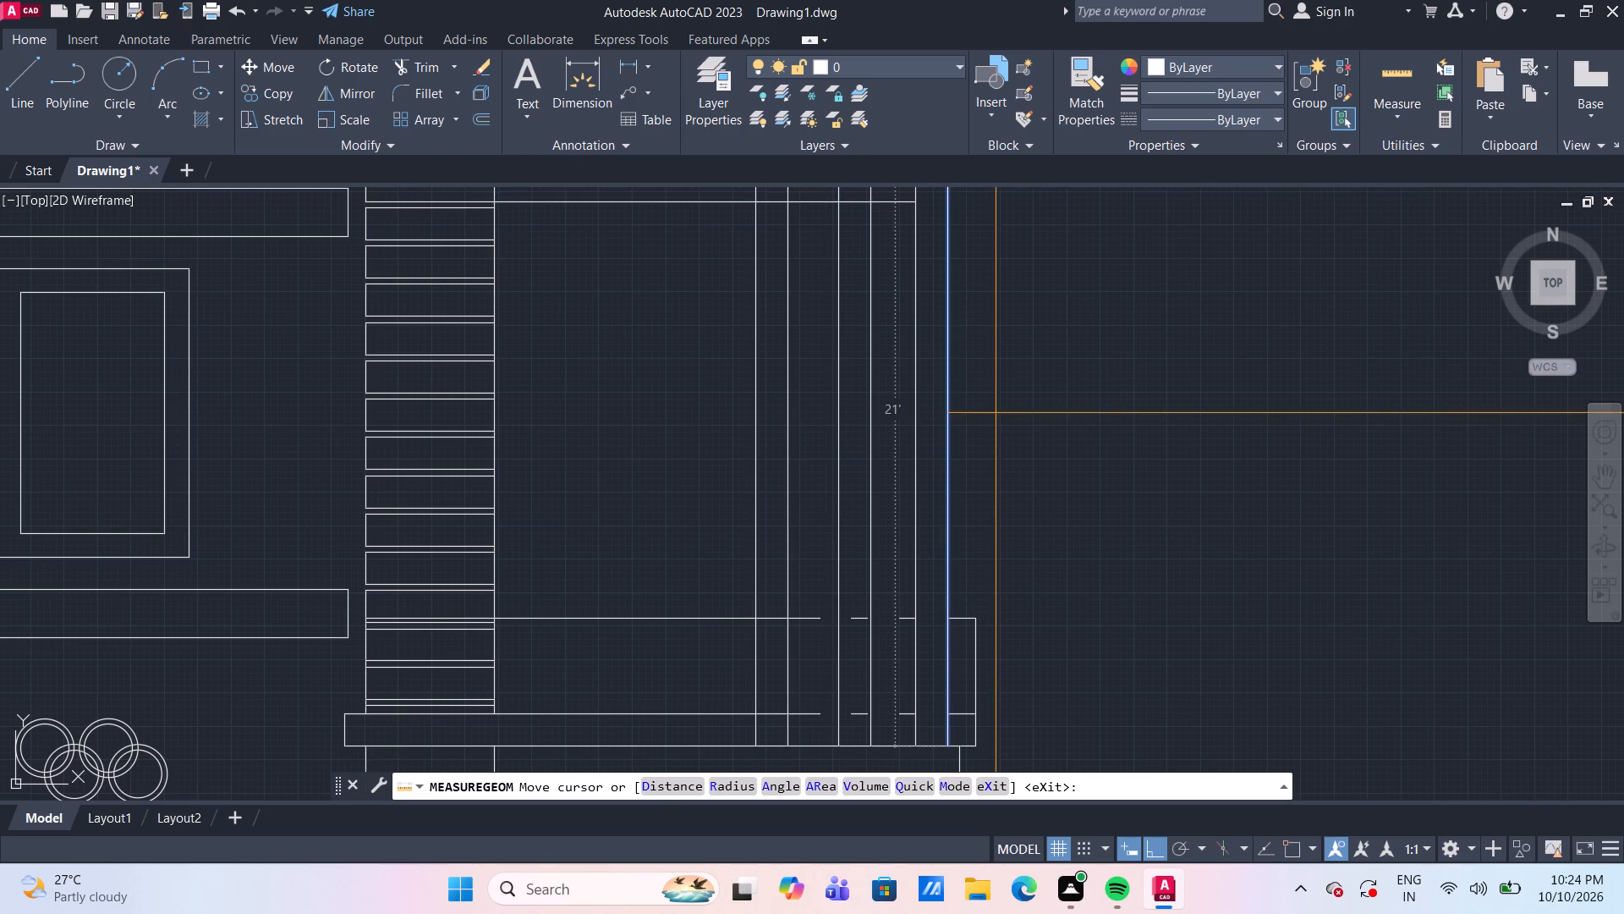
key("Escape")
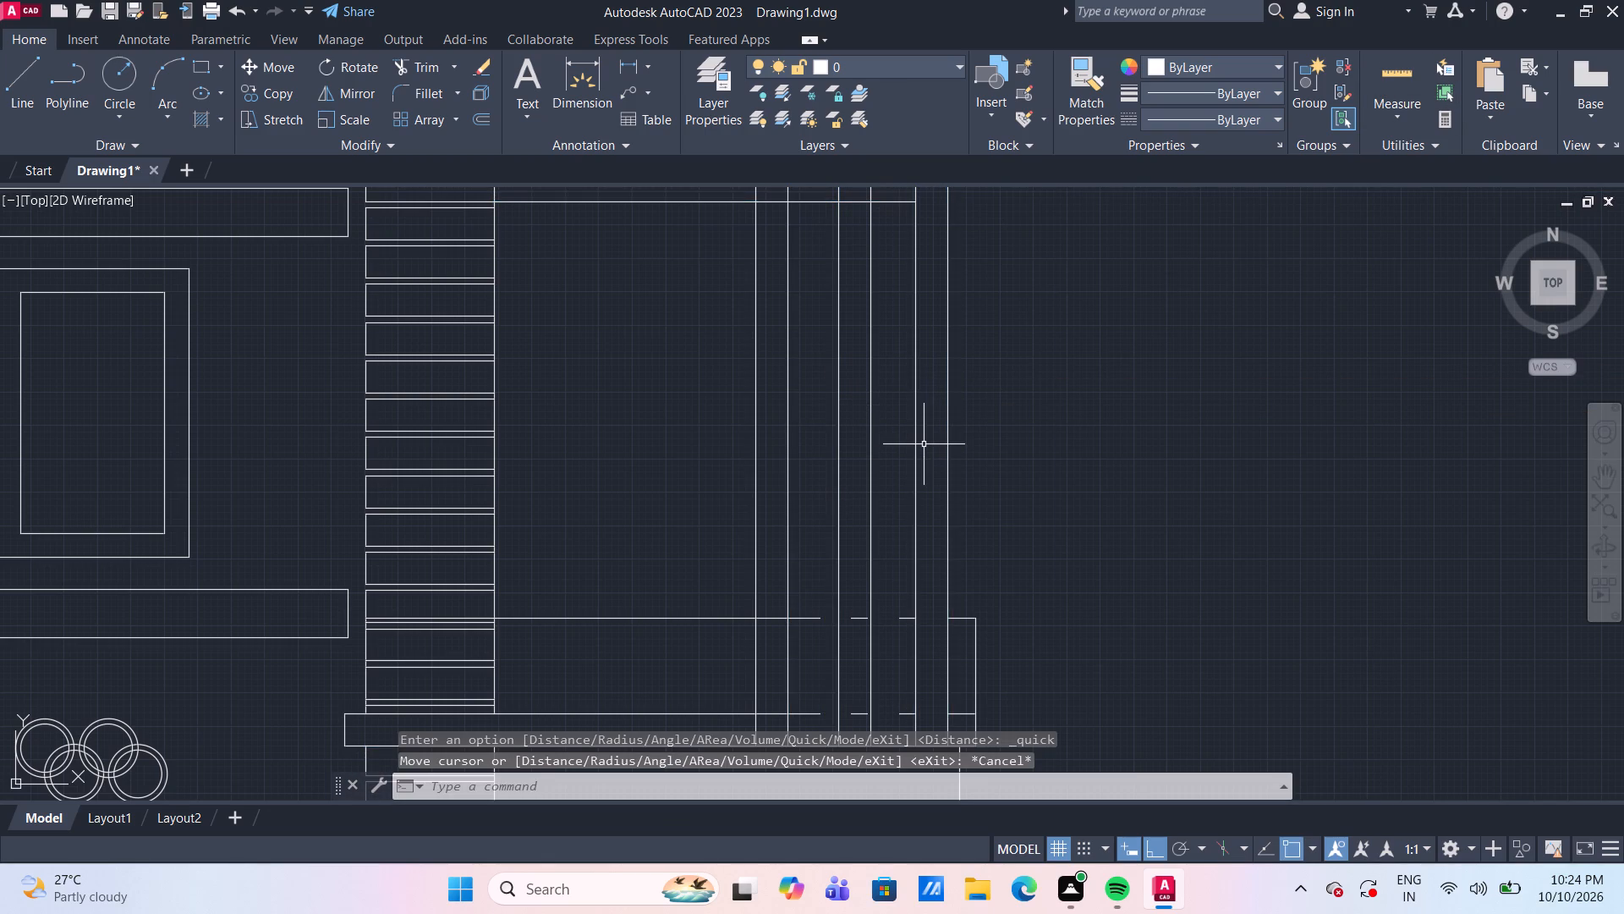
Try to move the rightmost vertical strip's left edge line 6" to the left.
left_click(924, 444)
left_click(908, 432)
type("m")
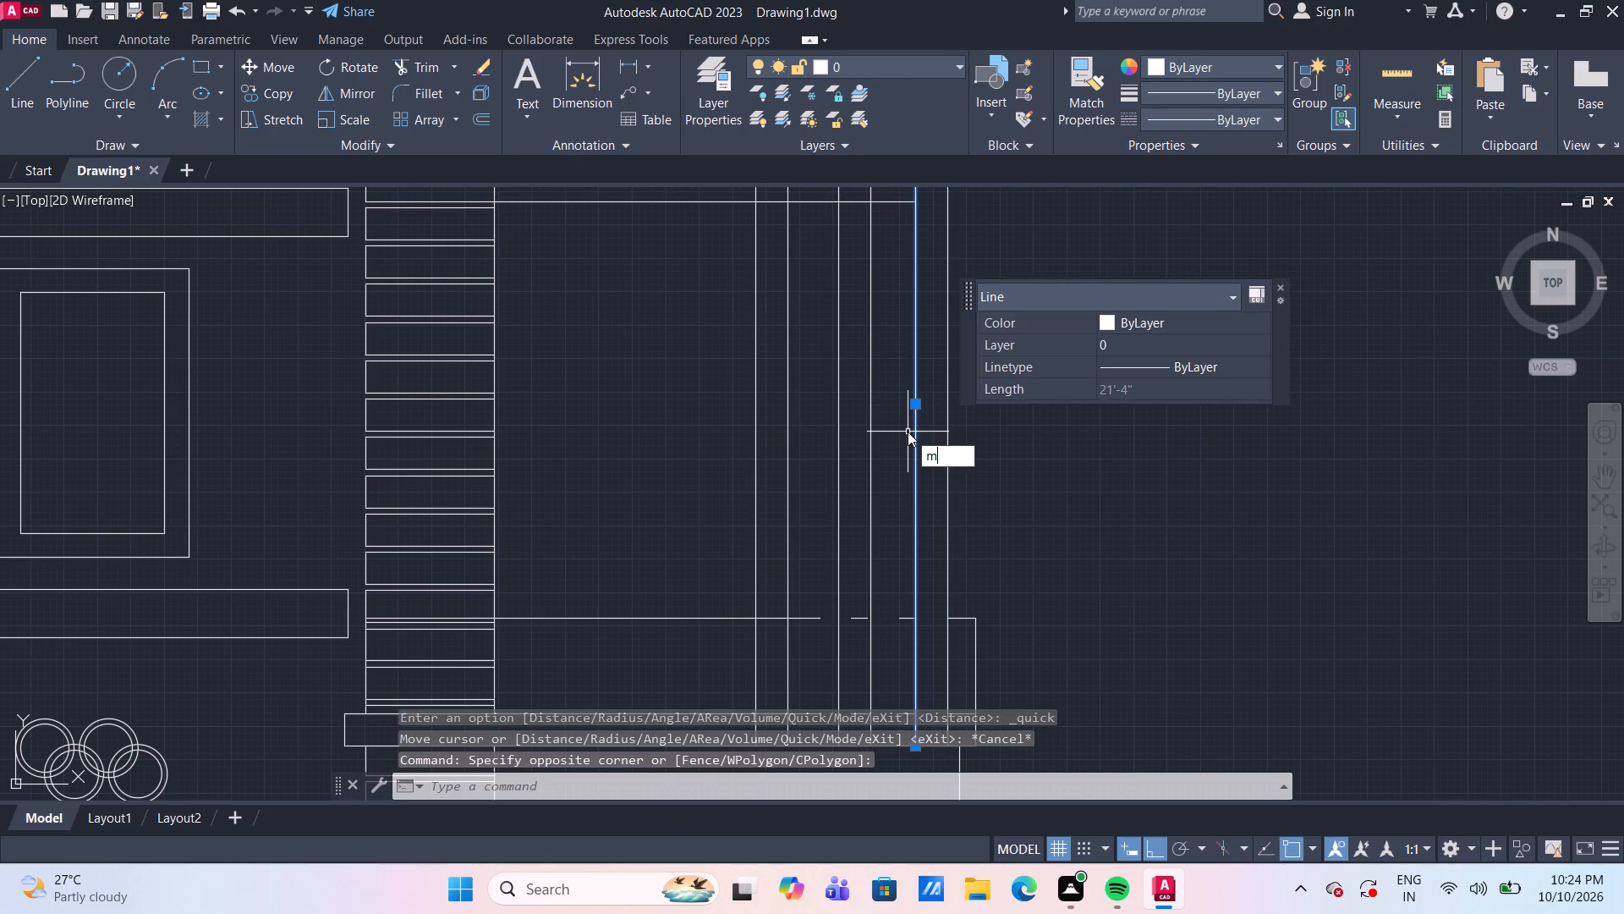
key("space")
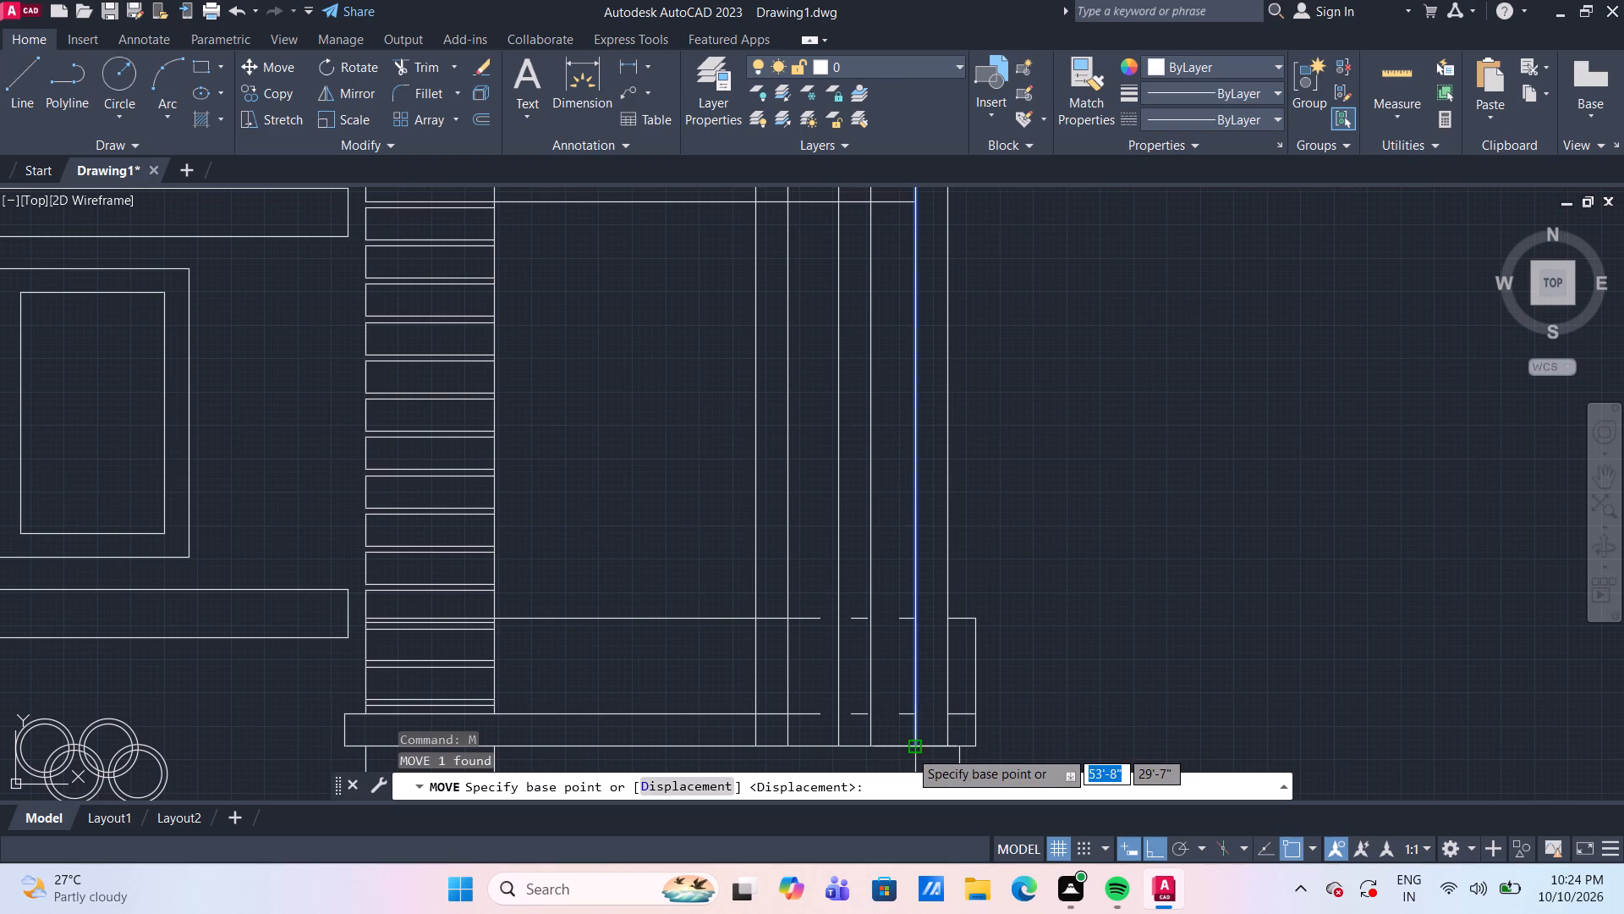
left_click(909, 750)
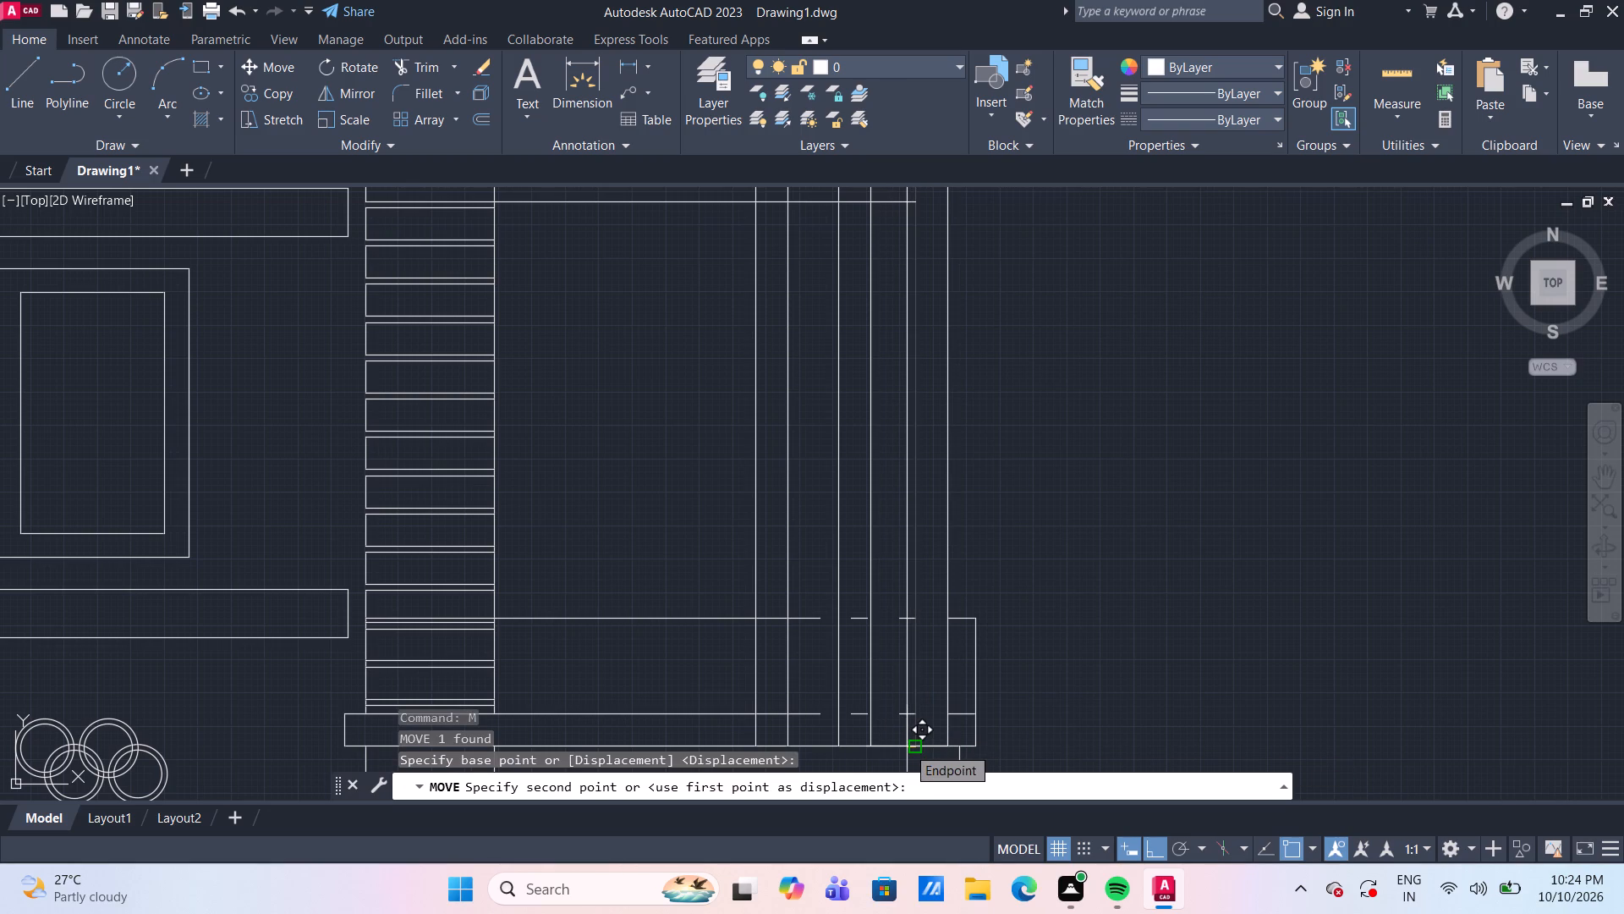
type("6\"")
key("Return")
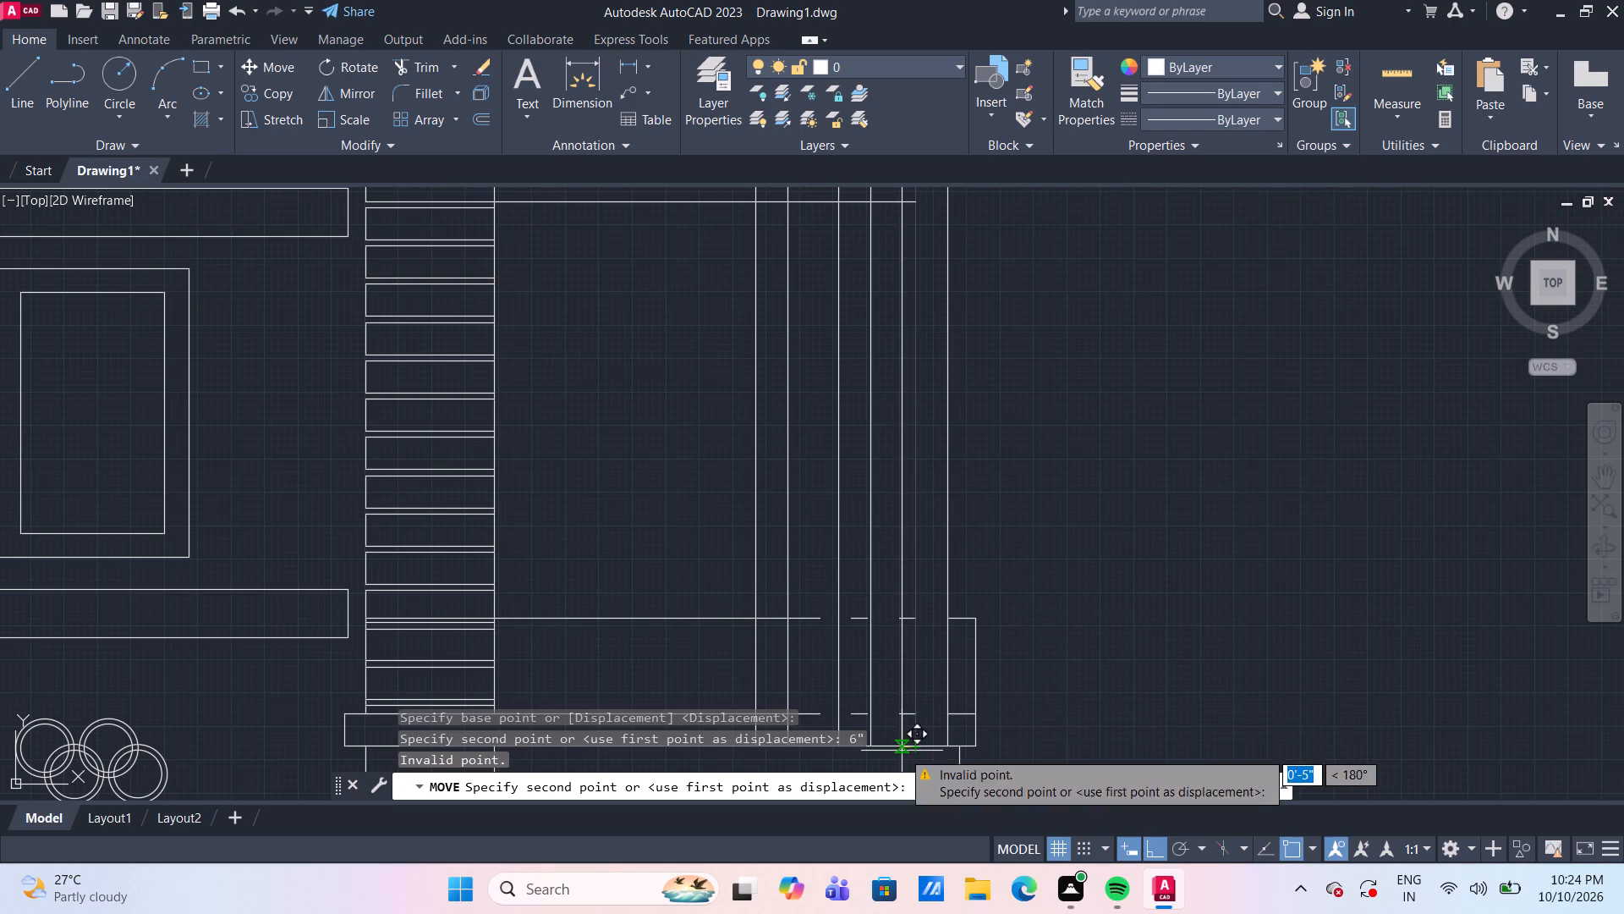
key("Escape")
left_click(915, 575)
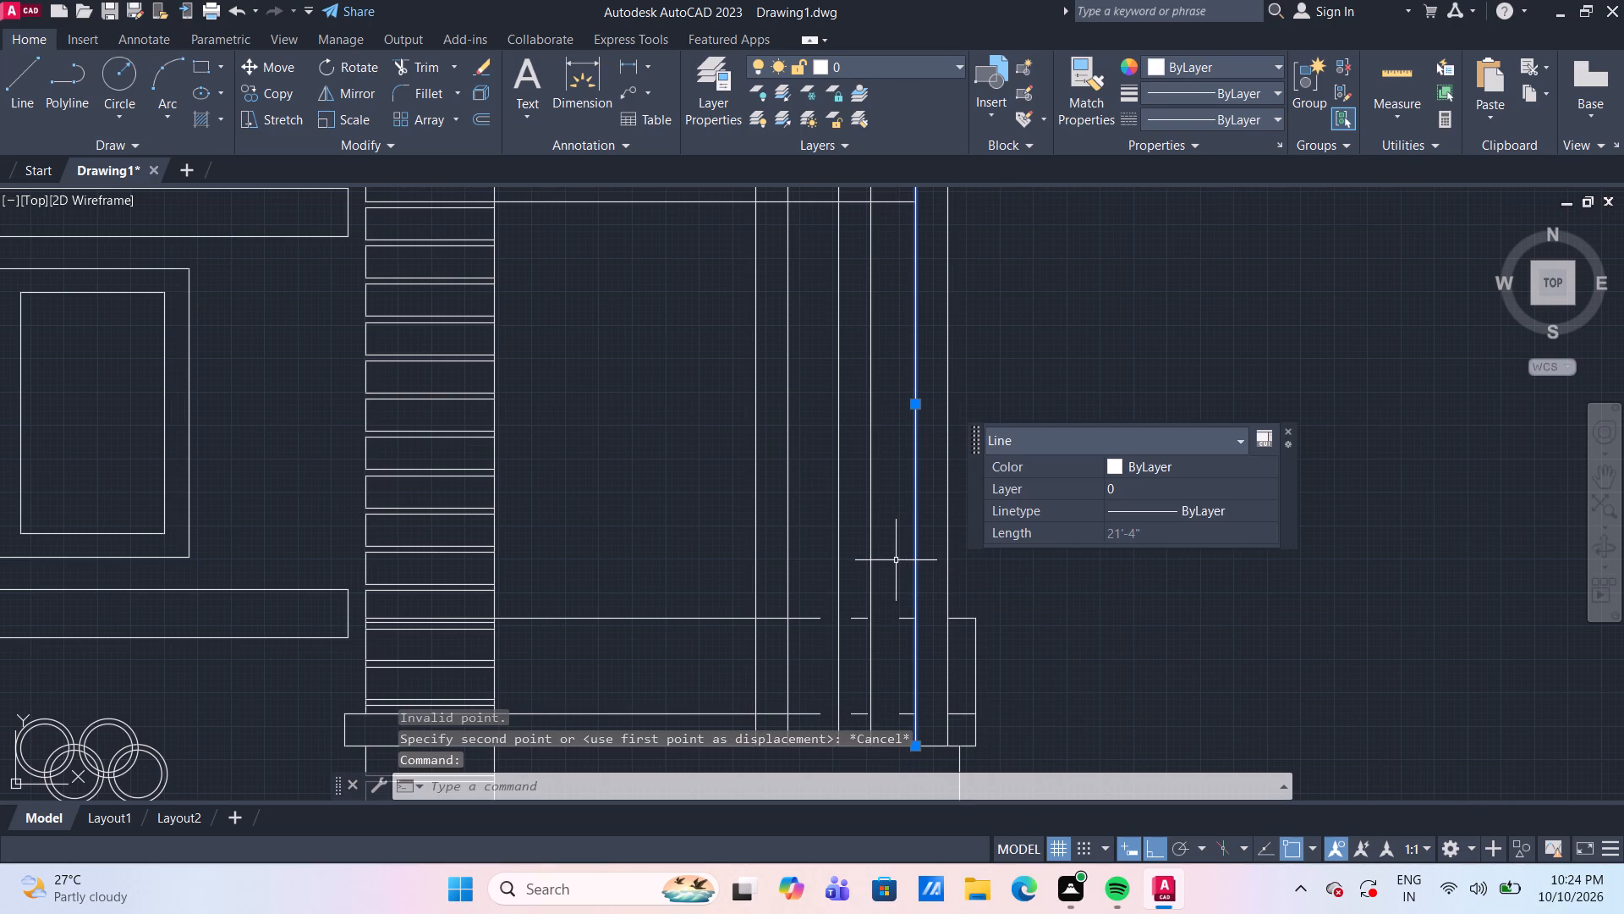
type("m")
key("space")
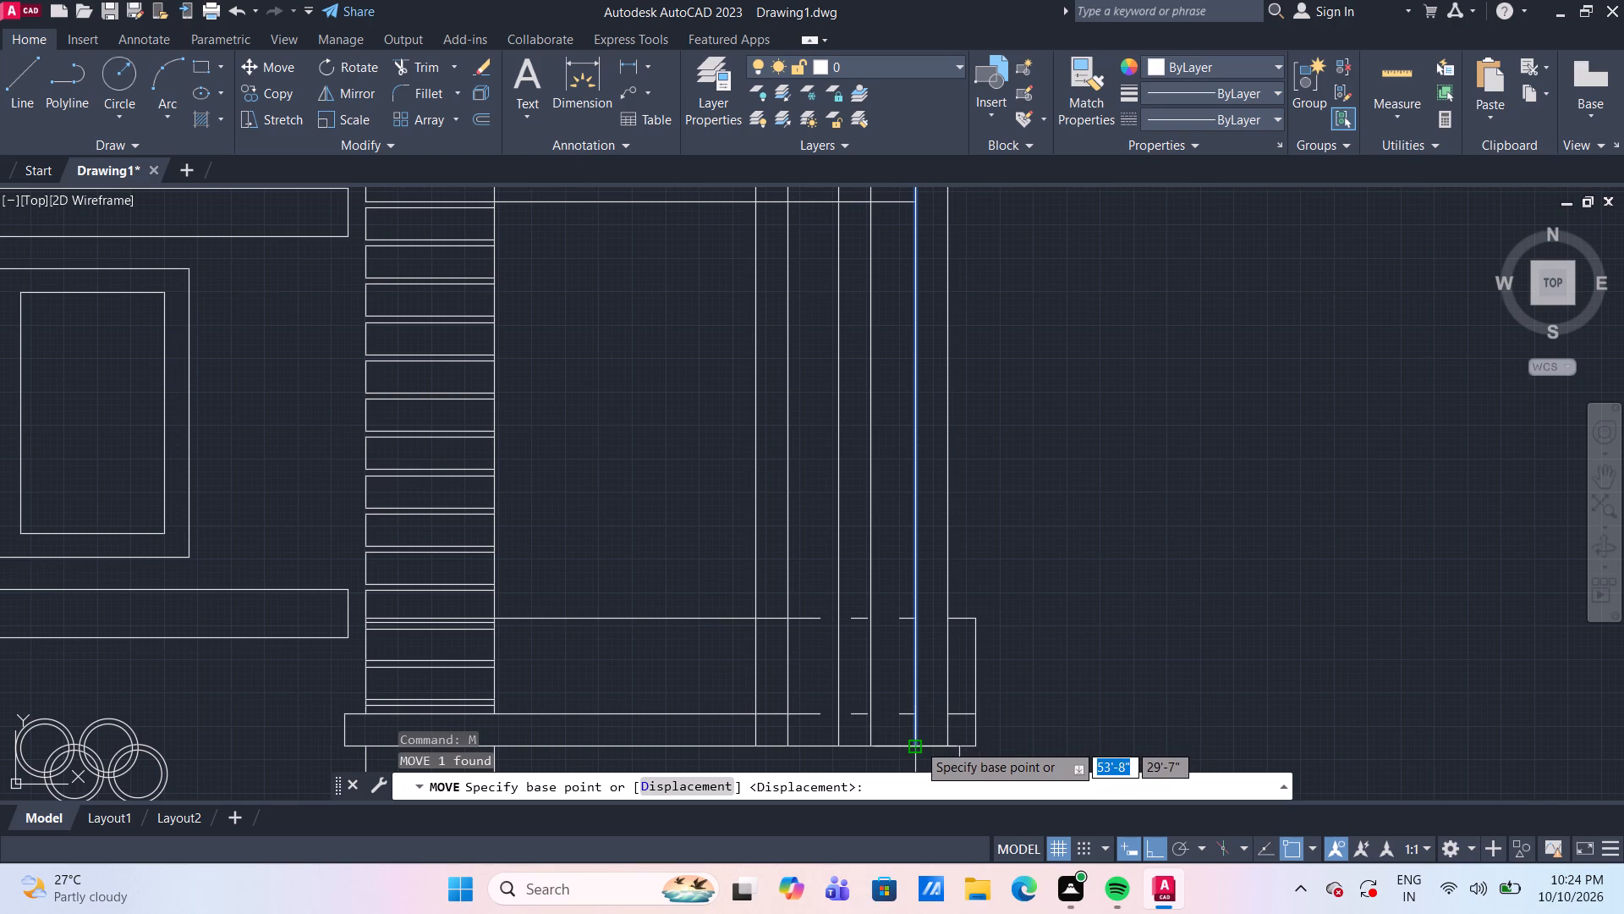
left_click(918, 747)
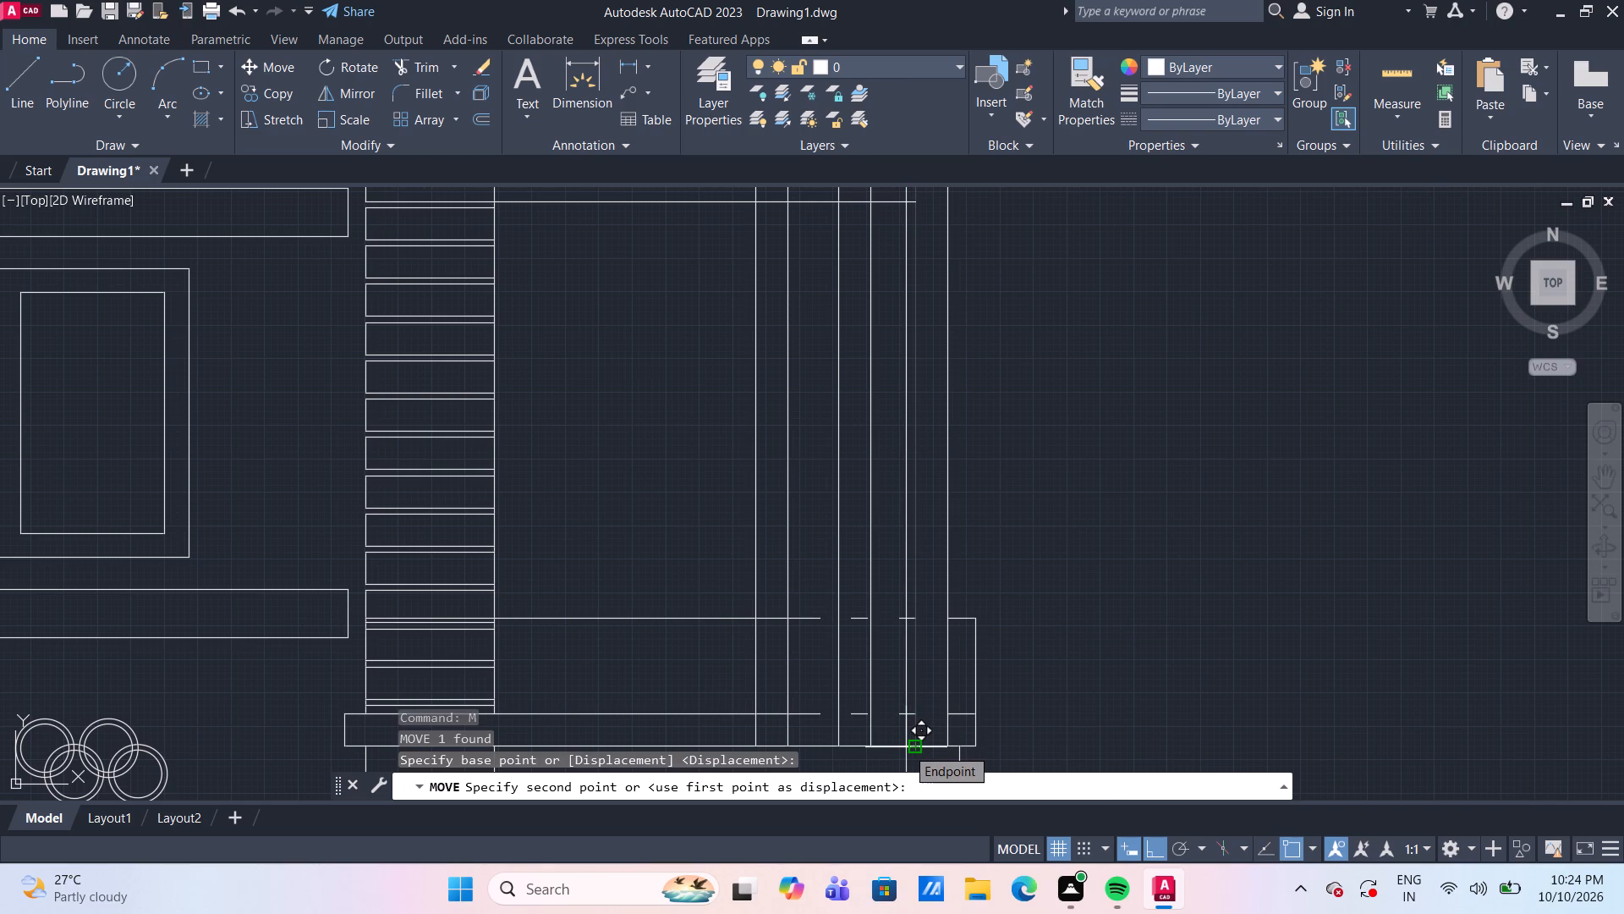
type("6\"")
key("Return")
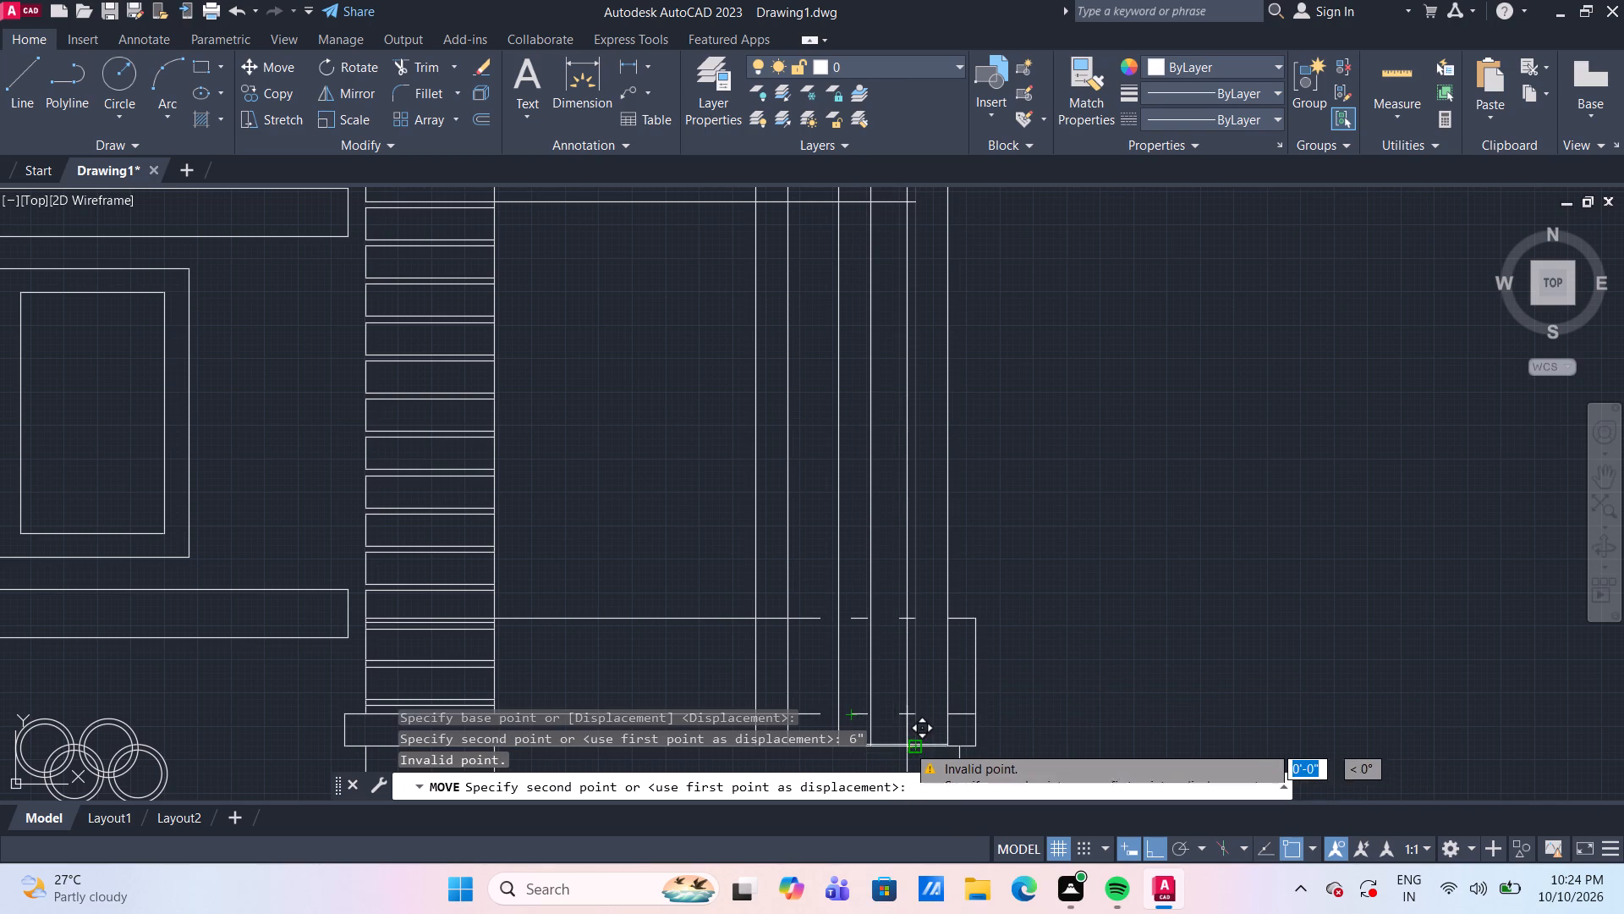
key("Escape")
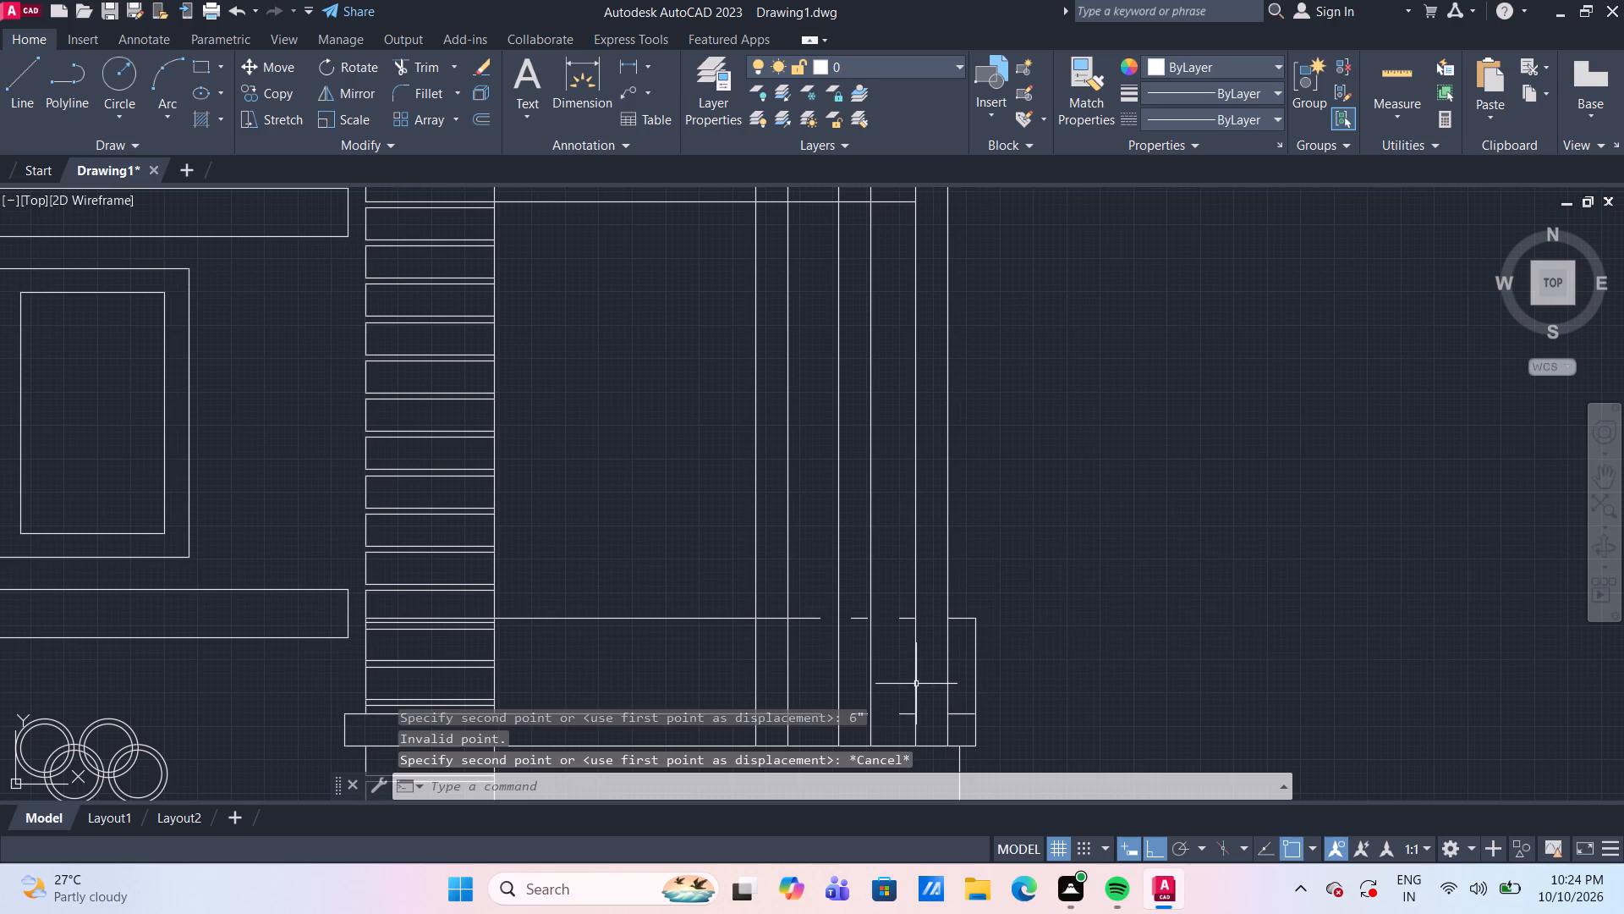
Move the rightmost vertical strip's left edge line 6" to the left.
left_click(916, 684)
middle_click_drag(893, 656, 873, 501)
scroll(883, 551, "down", 1)
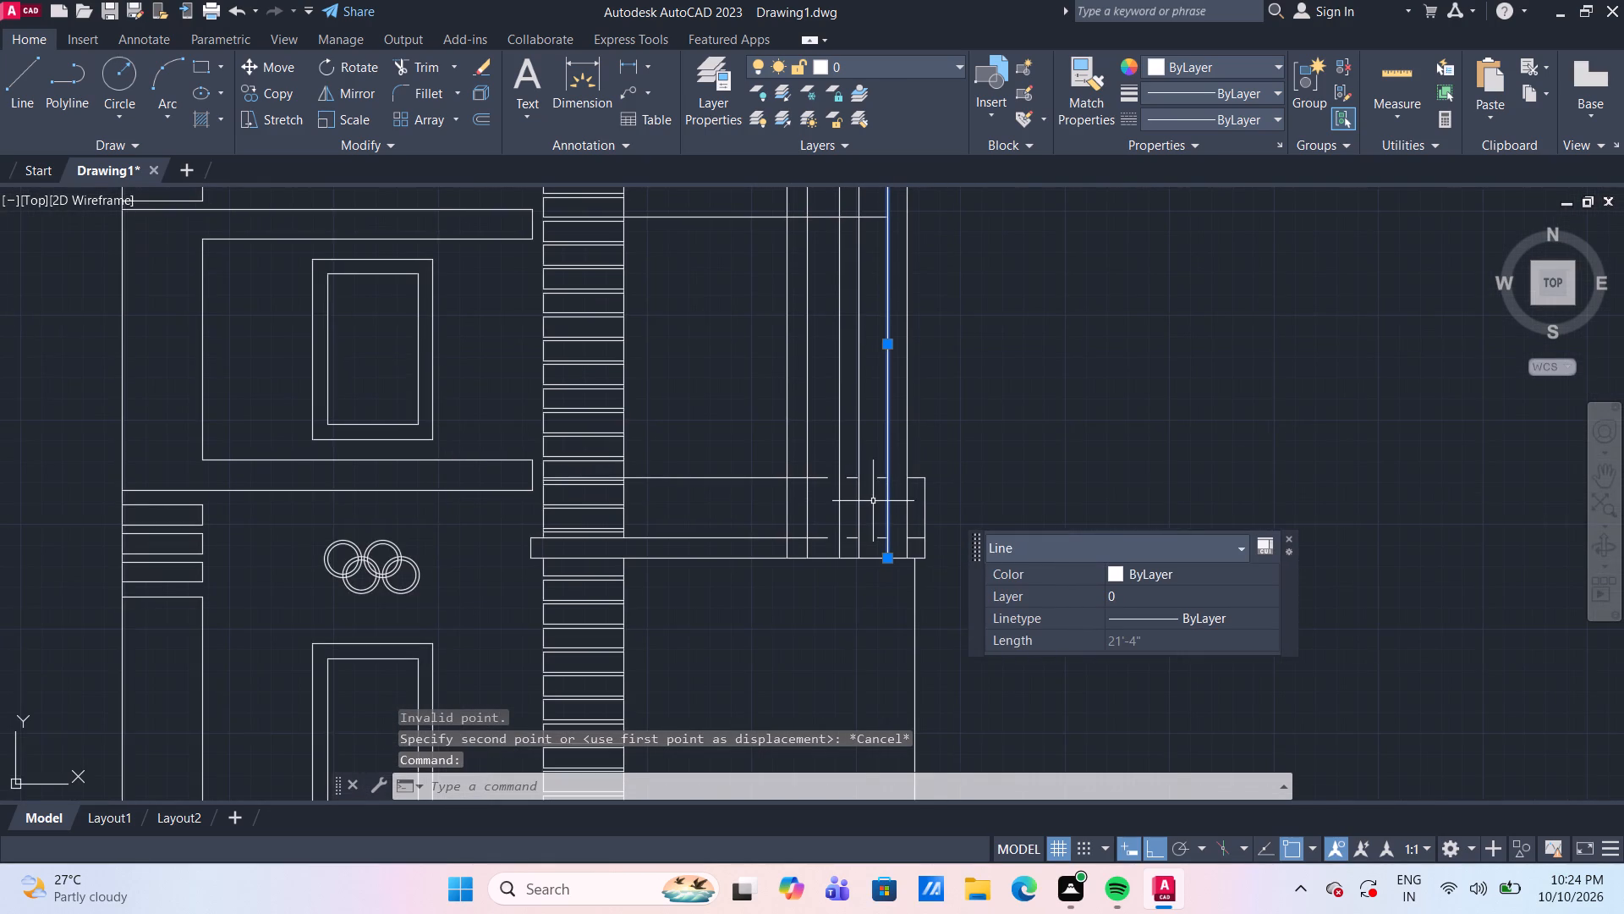
key("m")
key("Return")
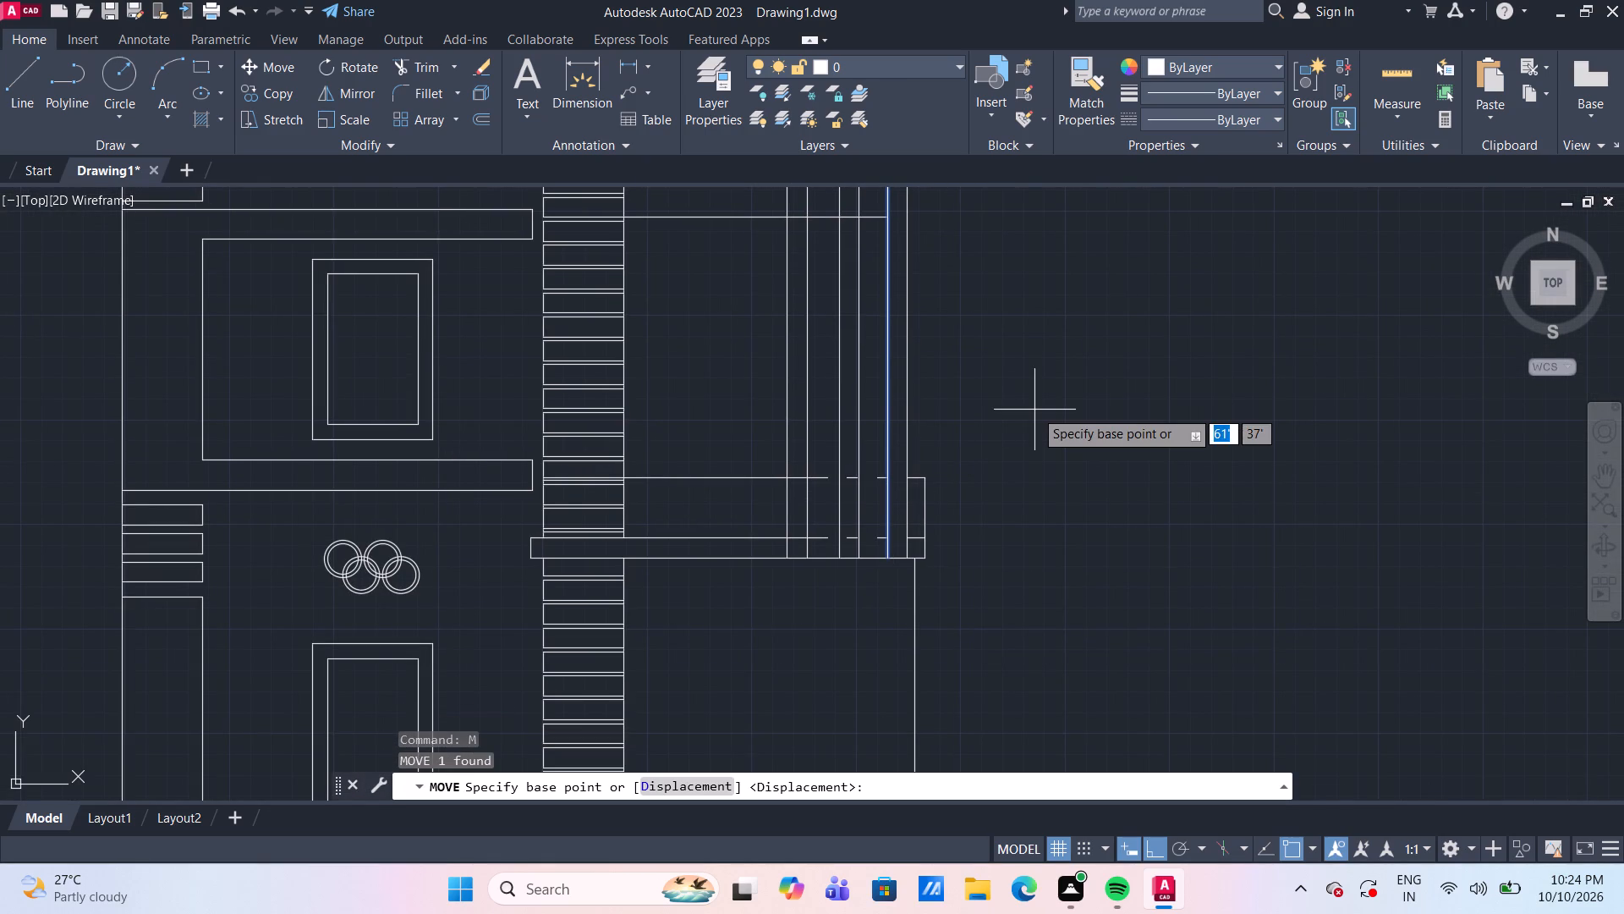
left_click(884, 556)
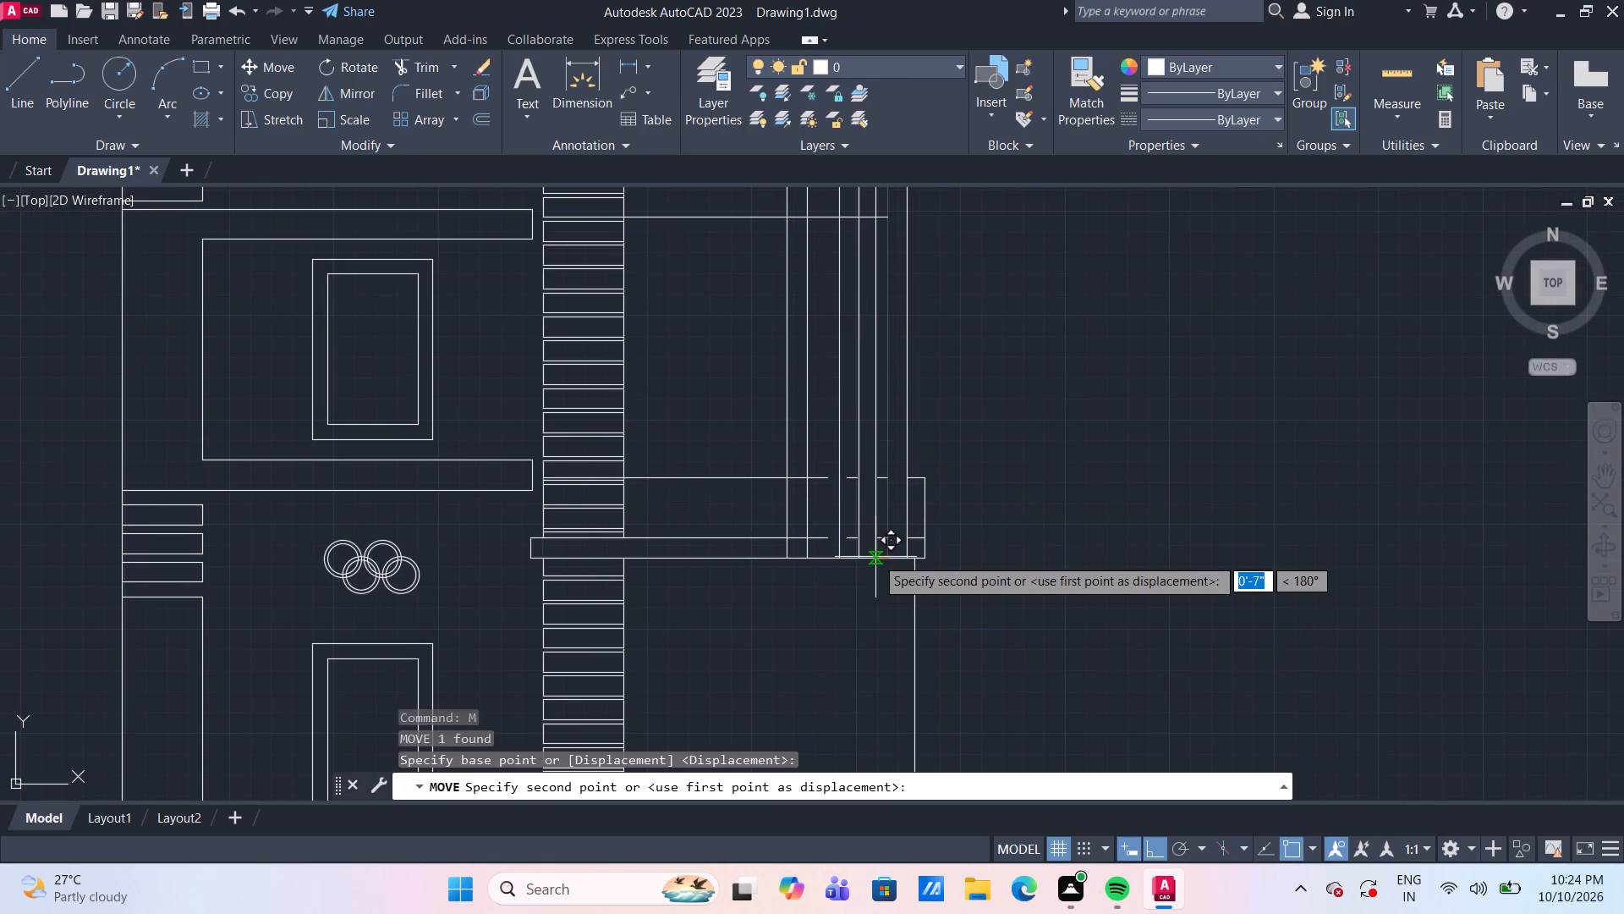
type("6\"")
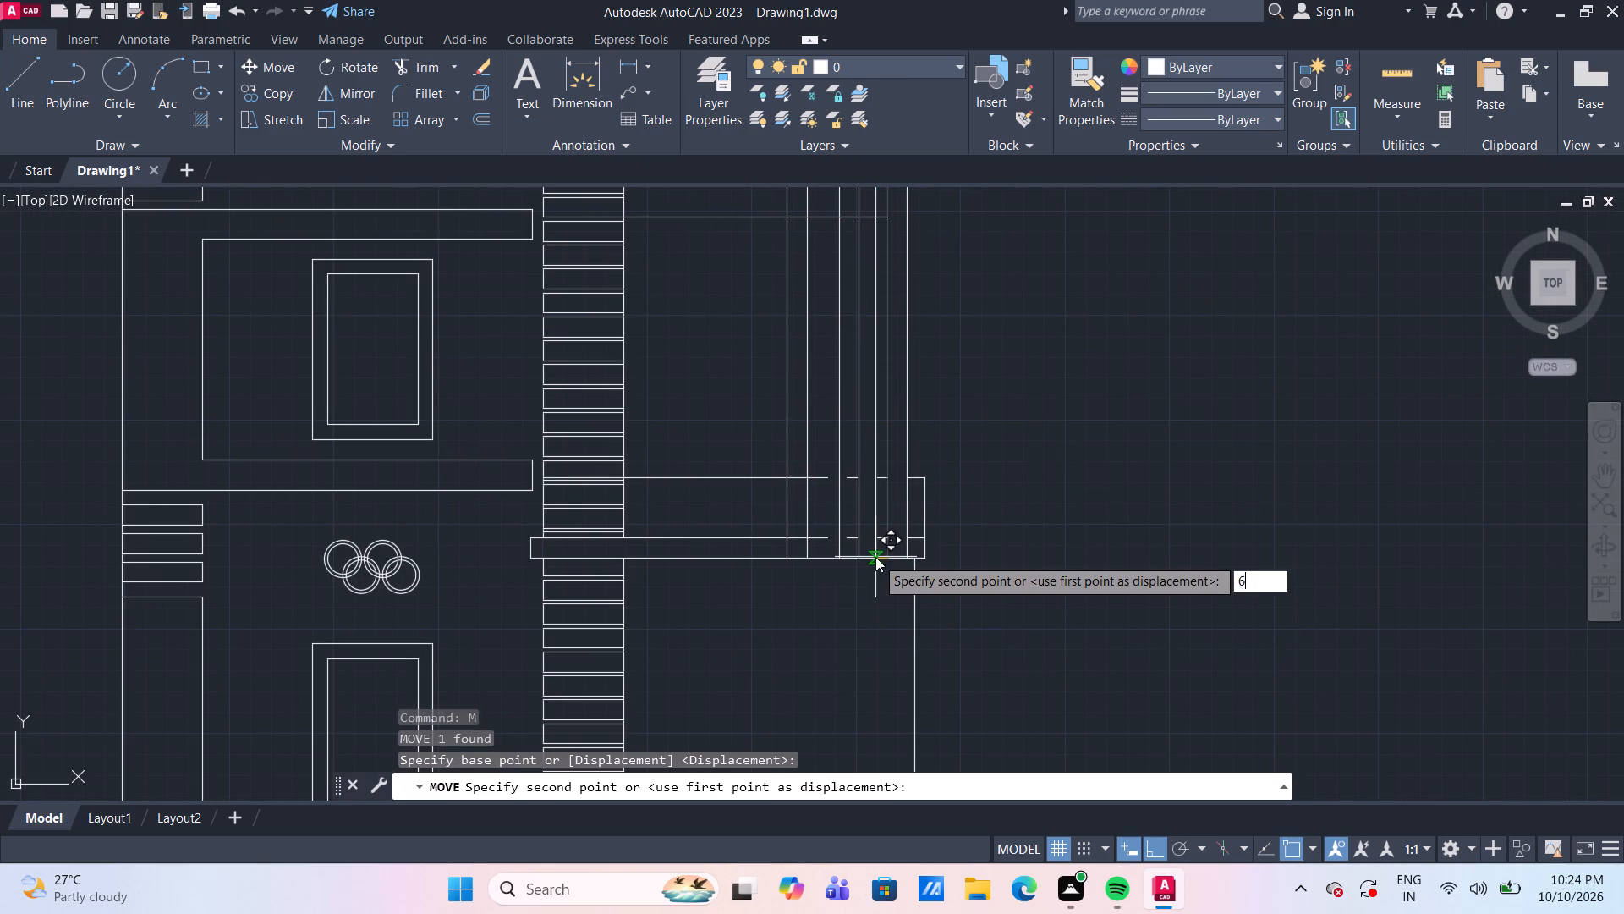
key("Return")
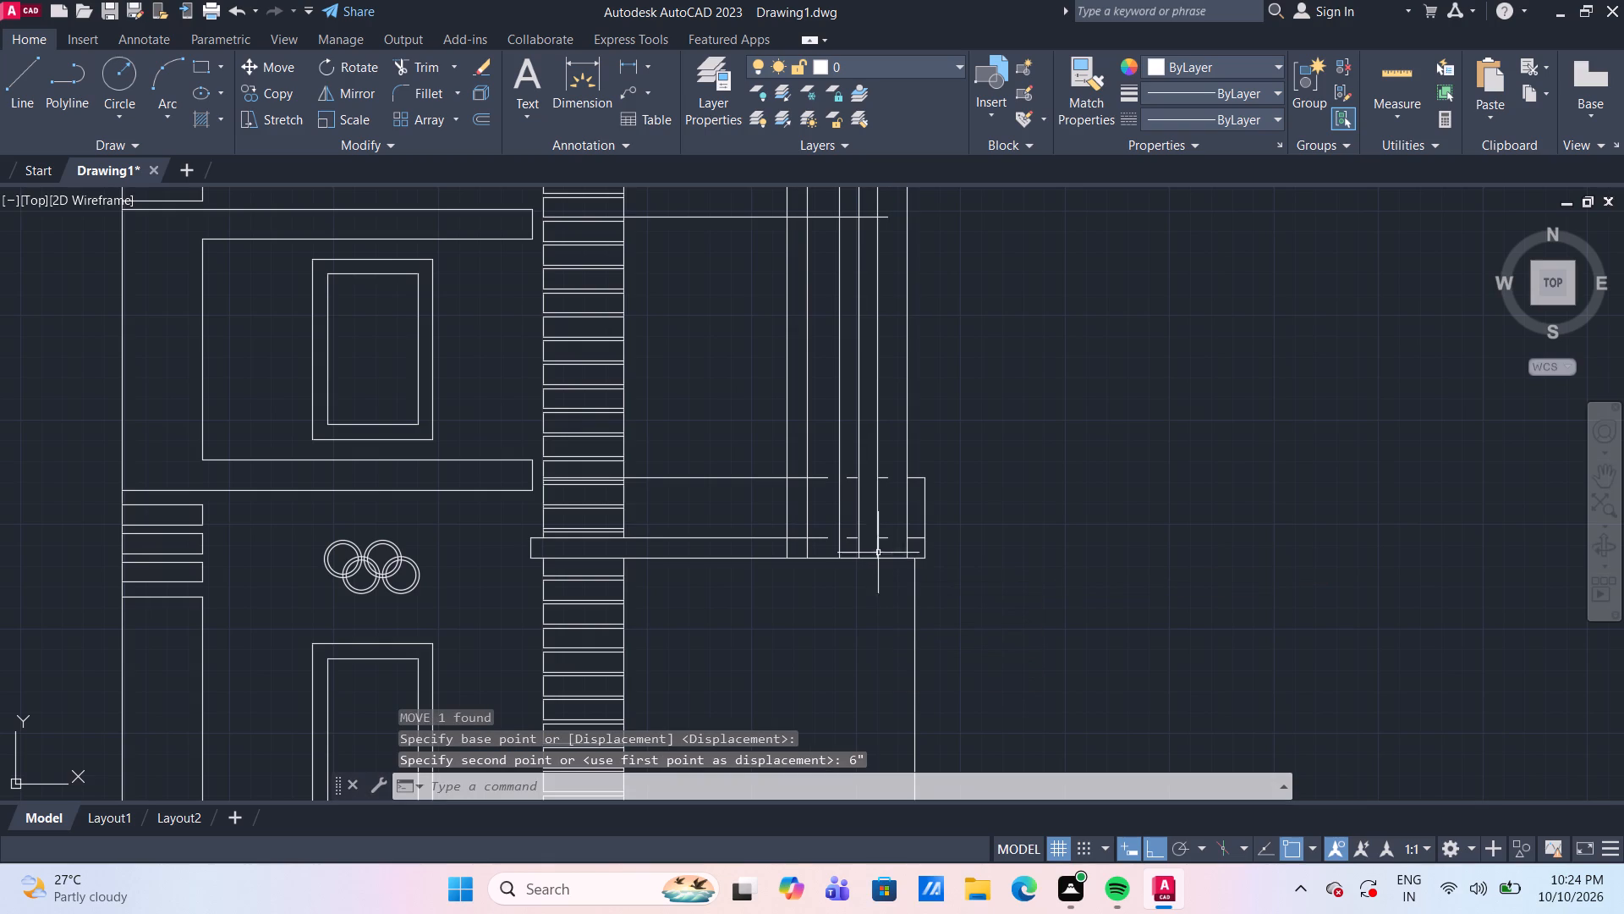
Measure the width of the rightmost vertical strip.
scroll(870, 361, "up", 1)
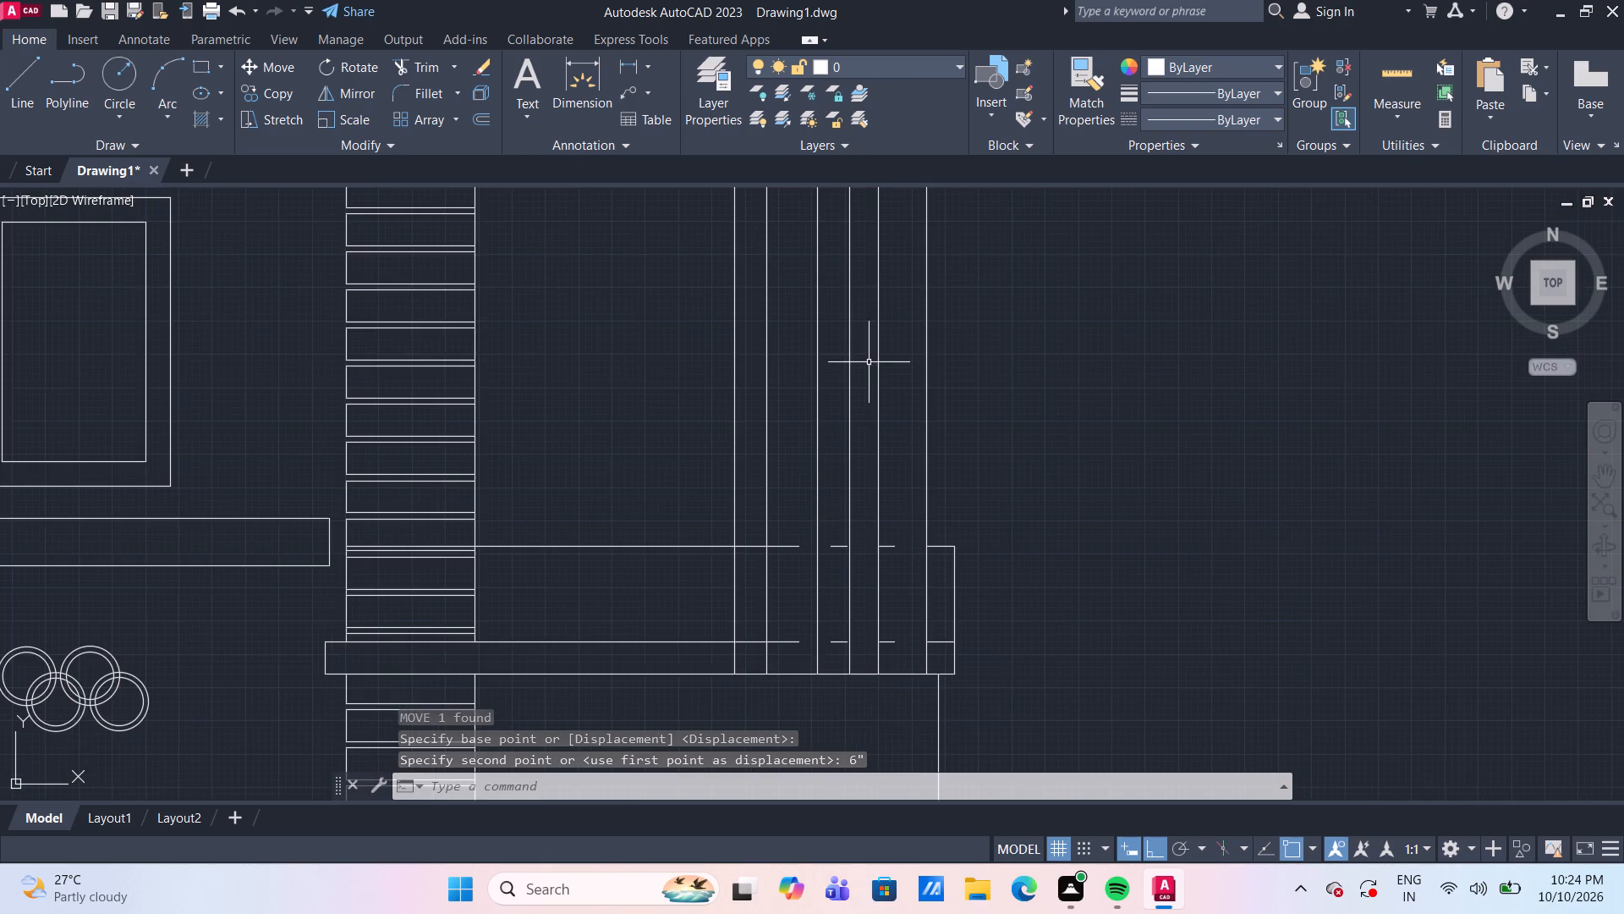
scroll(861, 389, "up", 1)
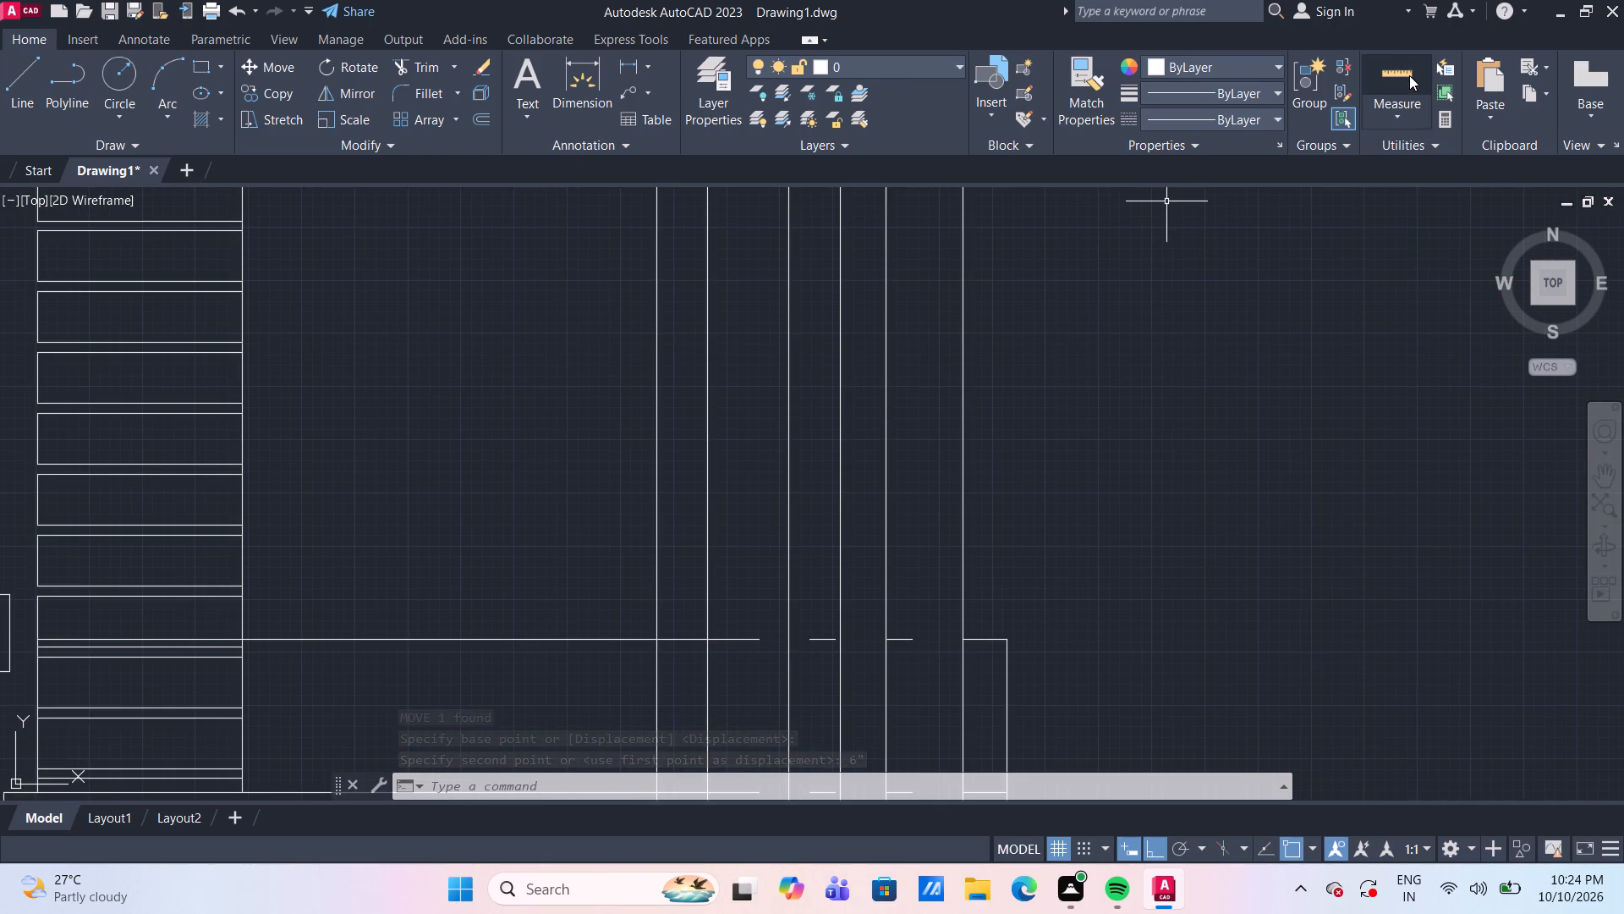
left_click(1409, 75)
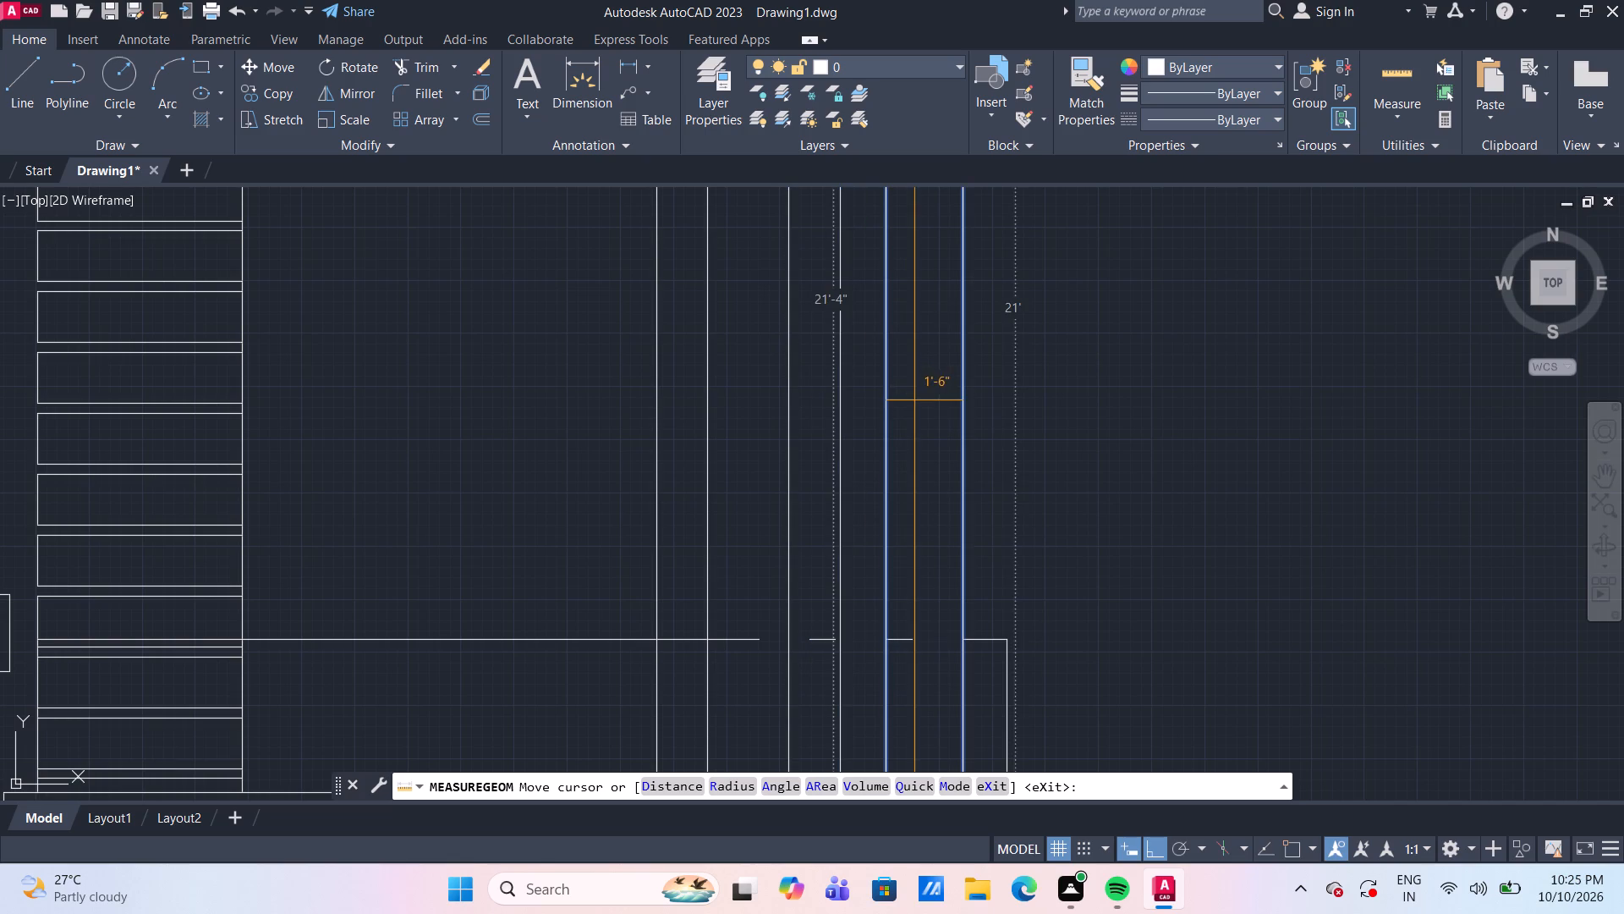
key("Escape")
Erase the four edge lines of the left and middle vertical strips, keeping the rightmost strip.
scroll(870, 438, "down", 1)
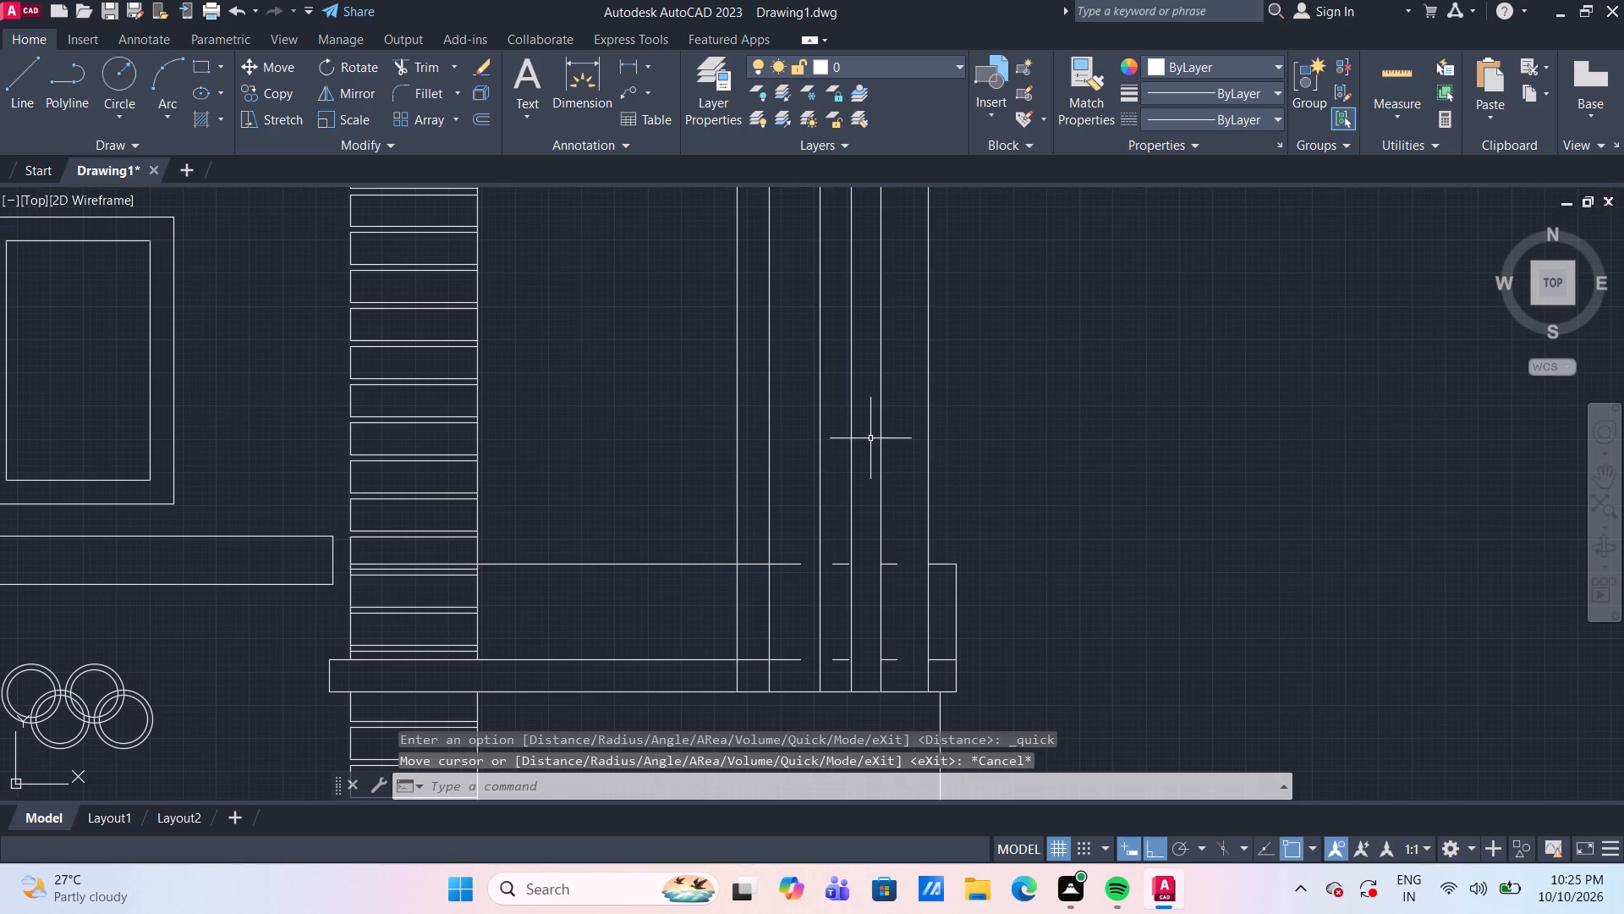
left_click(865, 439)
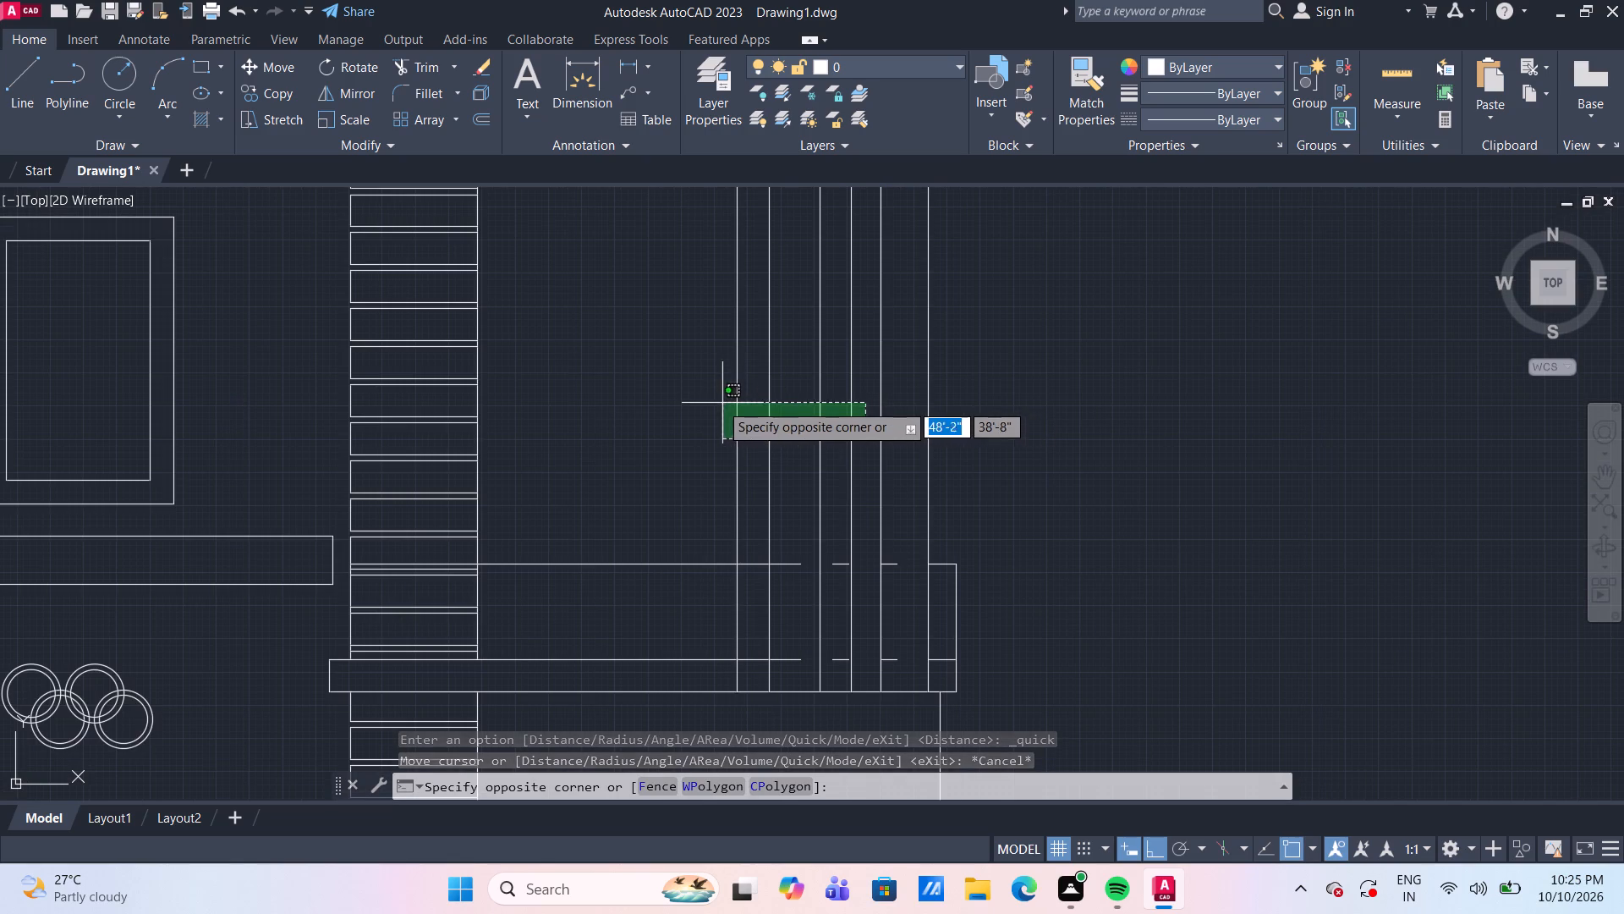
left_click(717, 403)
key("Delete")
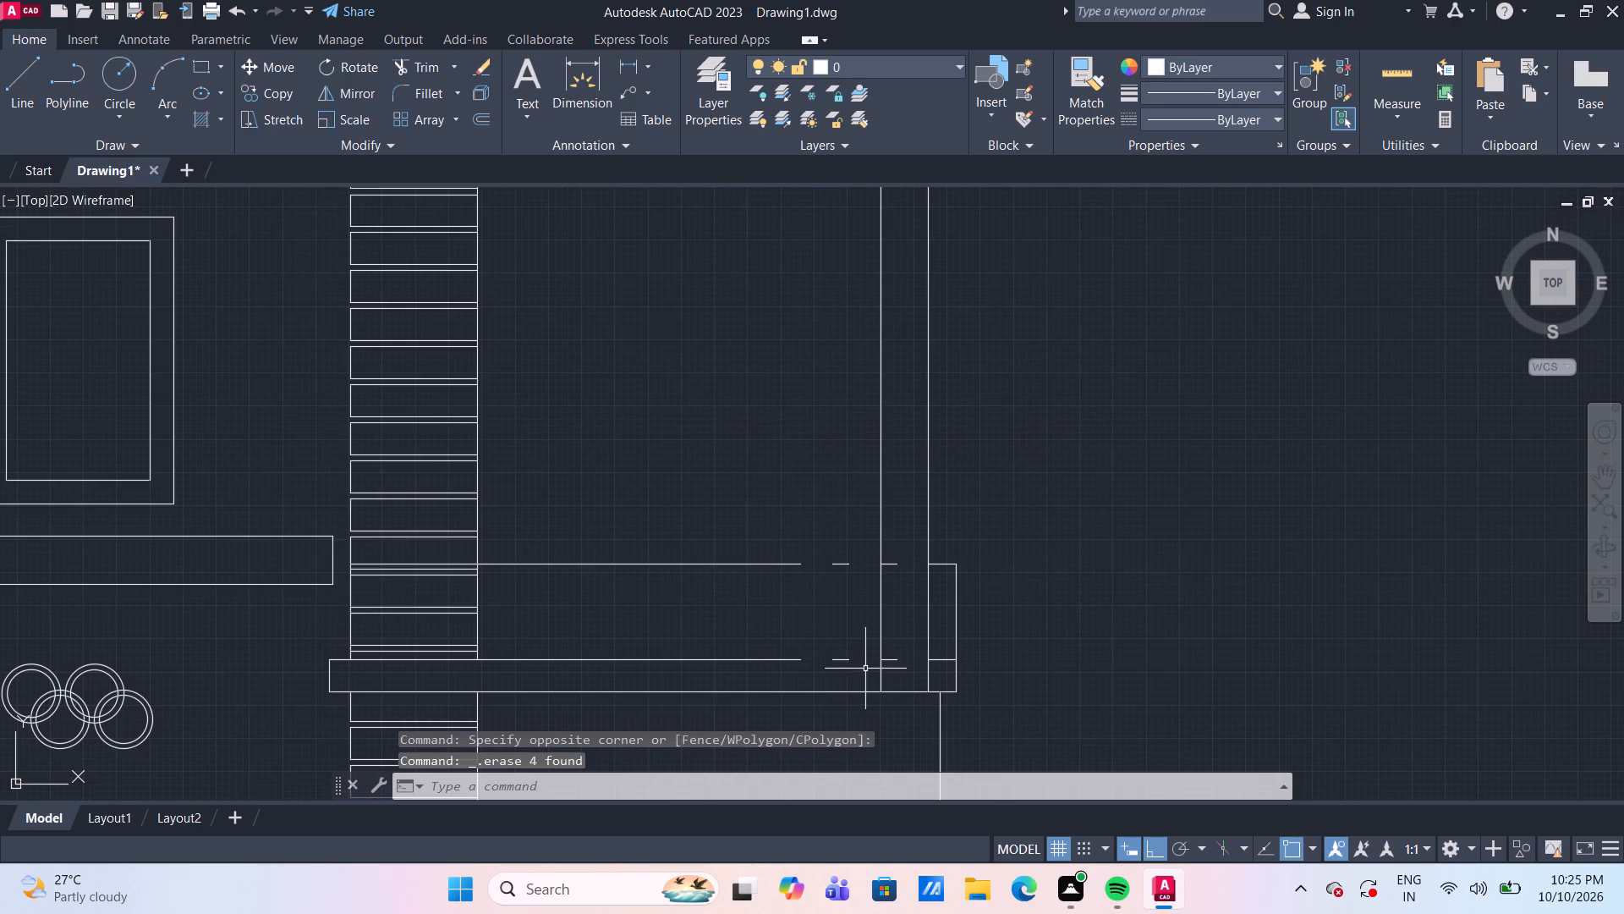
Erase the four leftover short line segments beside the remaining vertical strip at the lower band.
left_click_drag(859, 674, 852, 654)
left_click(828, 506)
key("Delete")
left_click_drag(904, 668, 901, 658)
left_click_drag(892, 538, 892, 546)
key("Delete")
Erase the leftover cap lines, short dashes and small vertical stub around the vertical strip's upper end at the upper band.
scroll(832, 531, "down", 1)
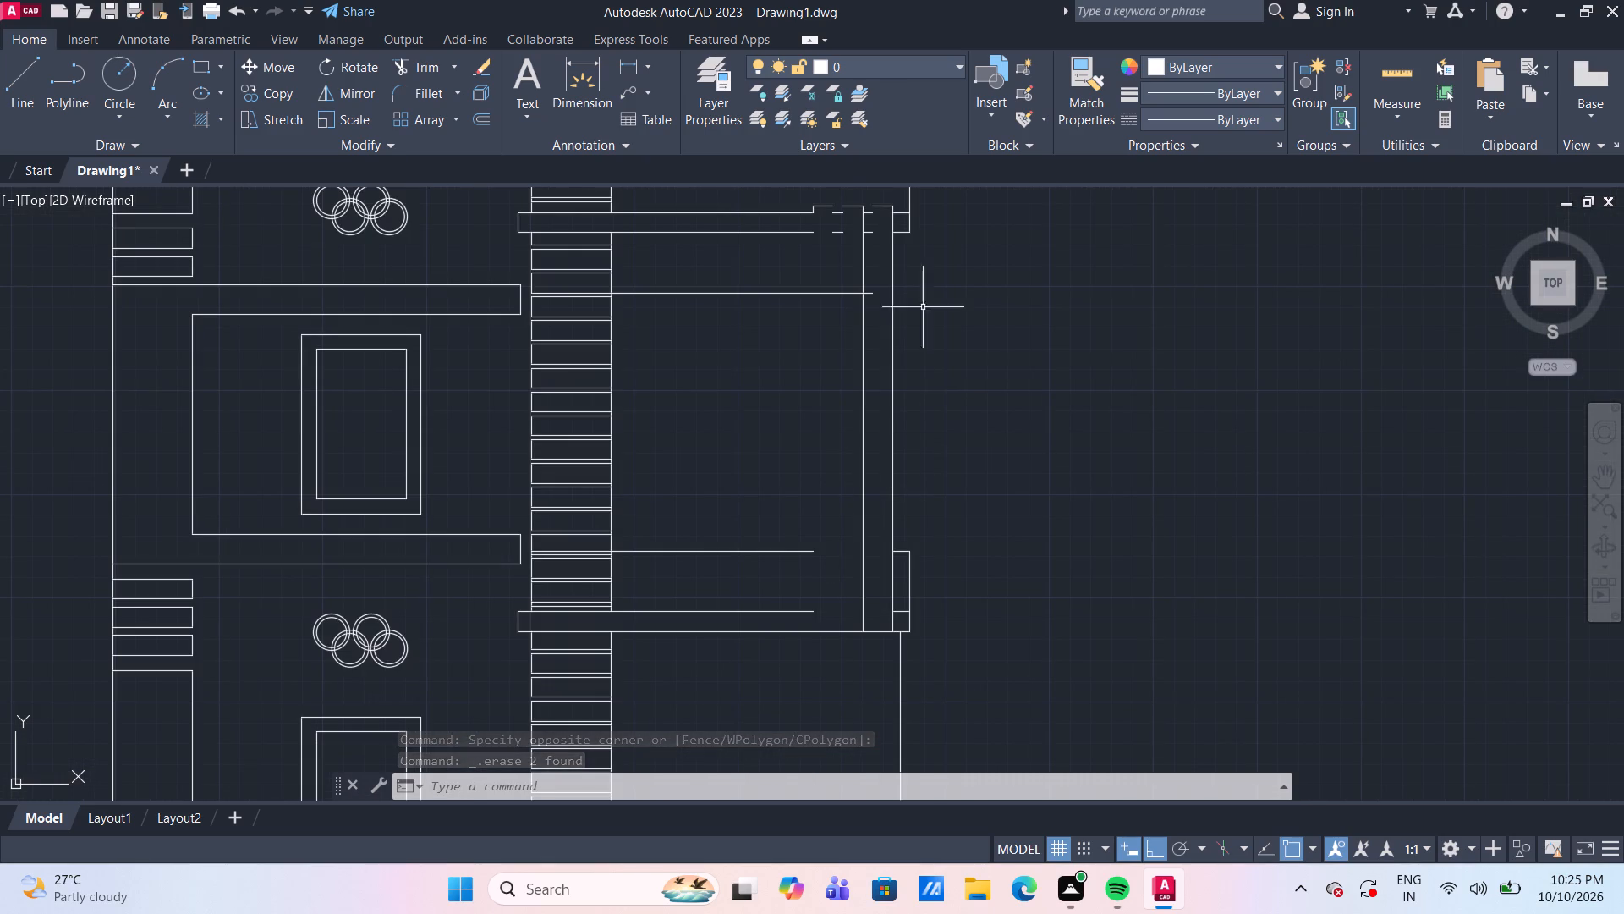
scroll(864, 215, "up", 2)
middle_click_drag(856, 274, 847, 537)
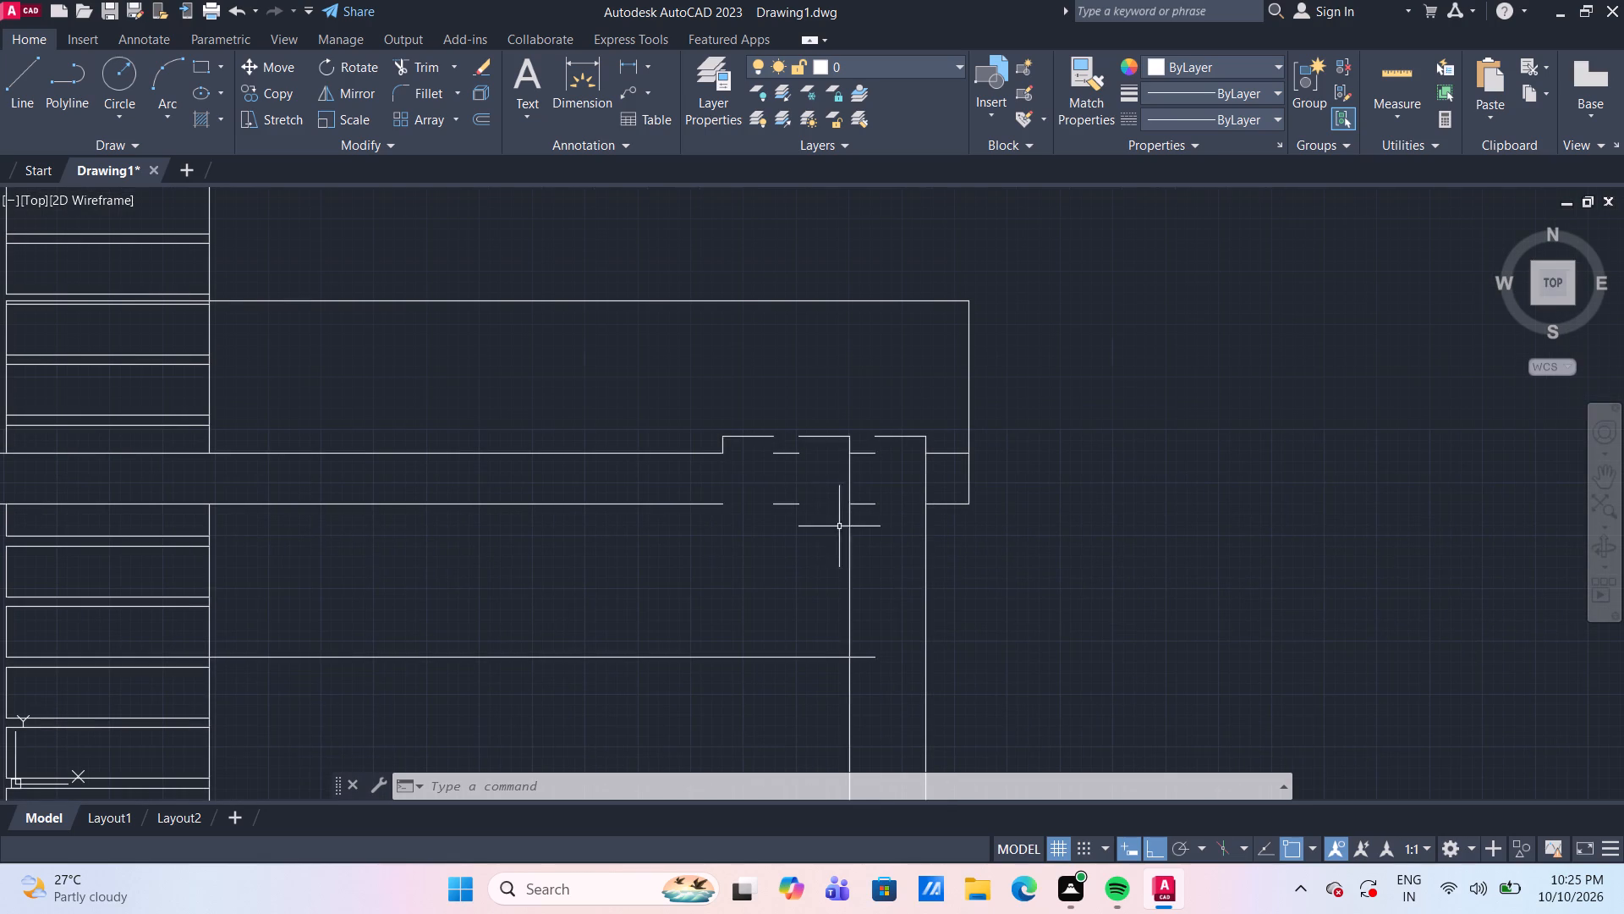
left_click_drag(813, 520, 798, 490)
left_click(753, 413)
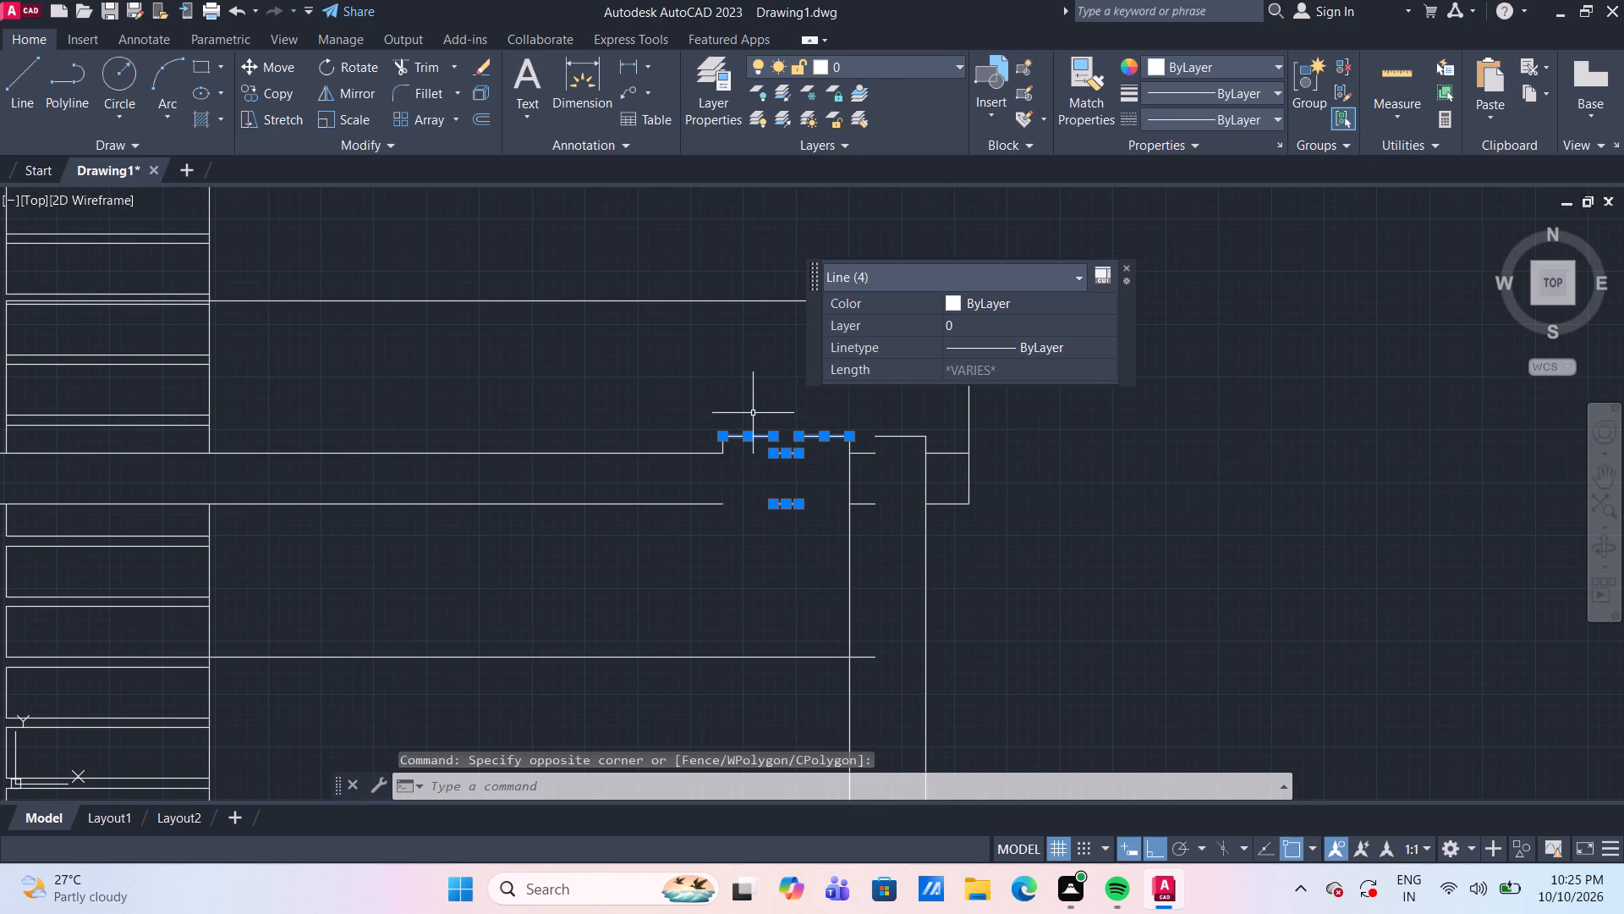
key("Delete")
left_click_drag(903, 527, 900, 498)
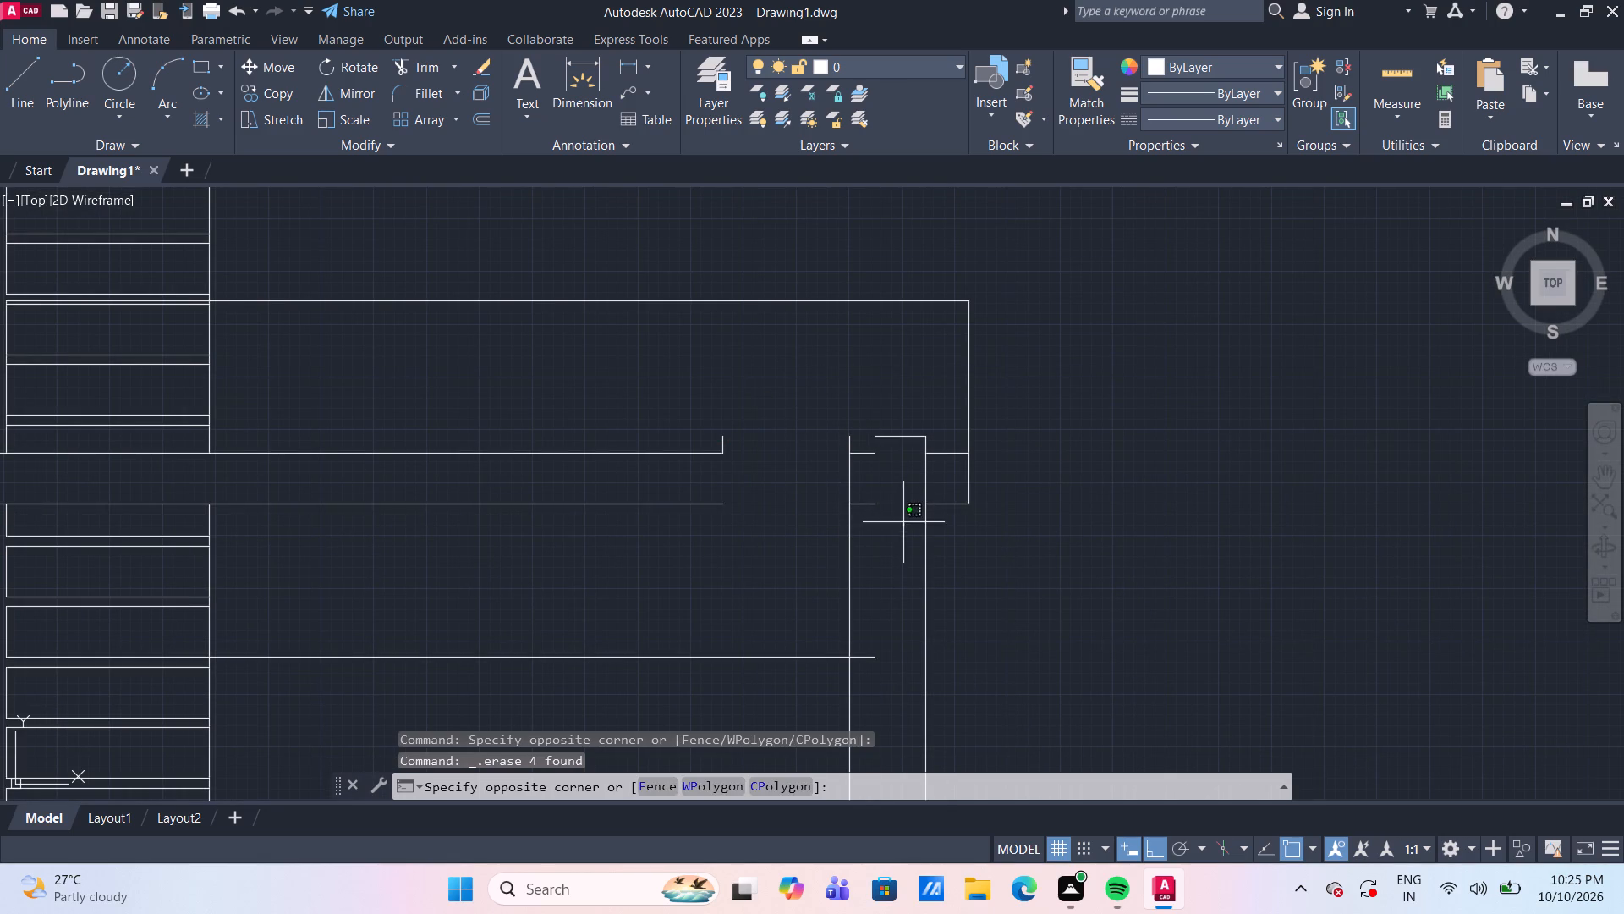
left_click(861, 395)
key("Delete")
left_click_drag(746, 443, 734, 440)
left_click(676, 424)
key("Delete")
Move the remaining vertical strip's left edge line 3" to the right.
scroll(744, 432, "down", 3)
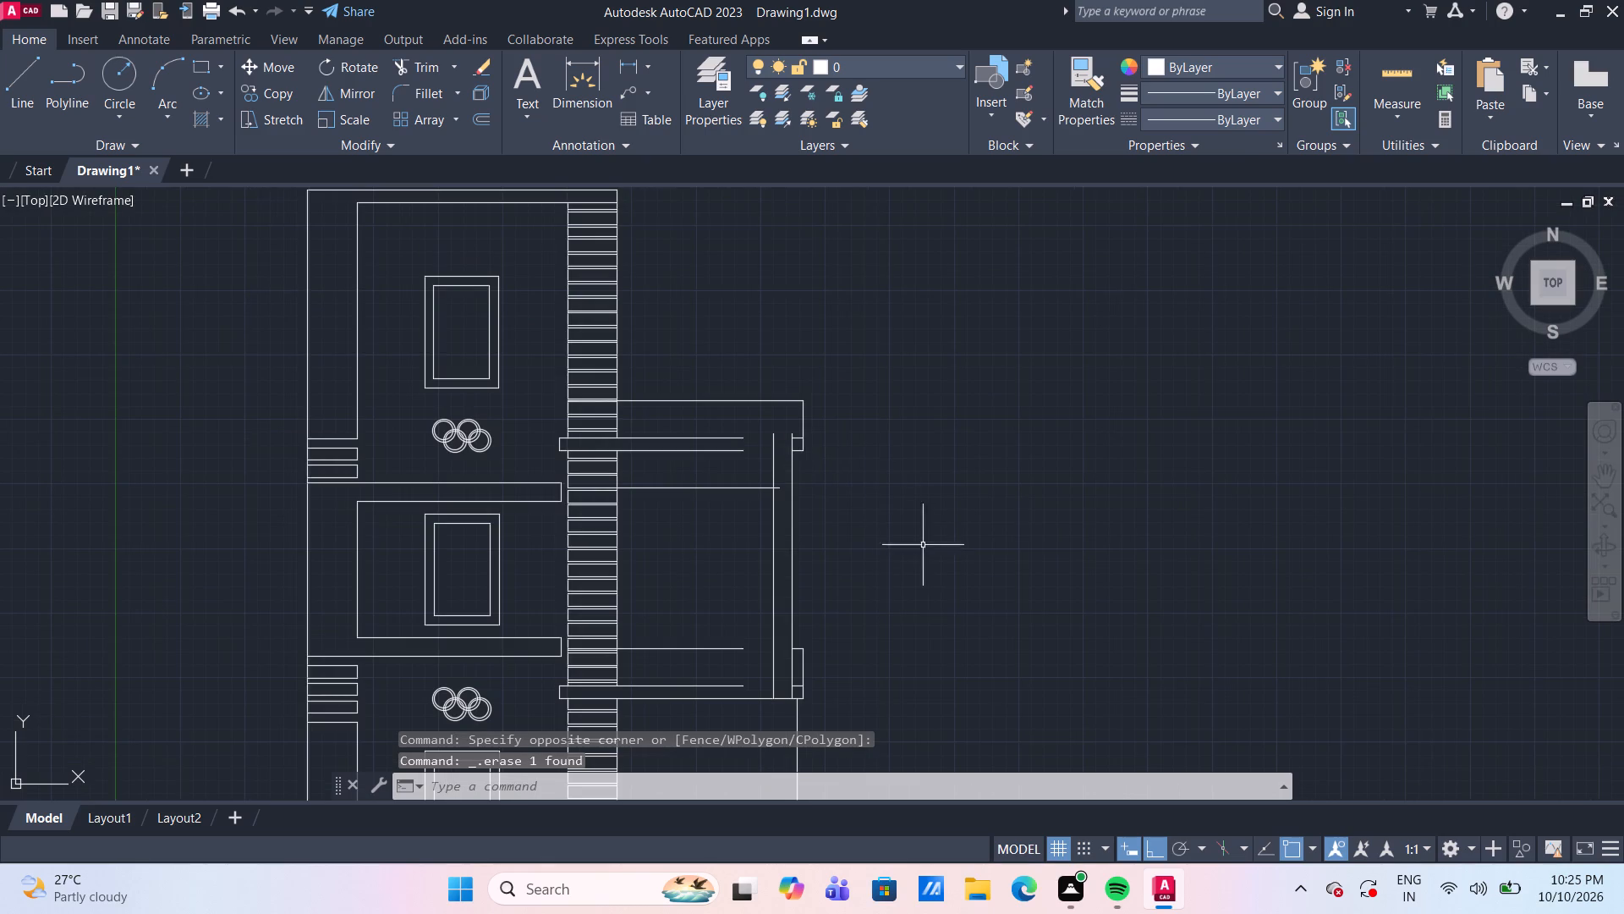
scroll(788, 624, "up", 1)
middle_click_drag(772, 582, 797, 482)
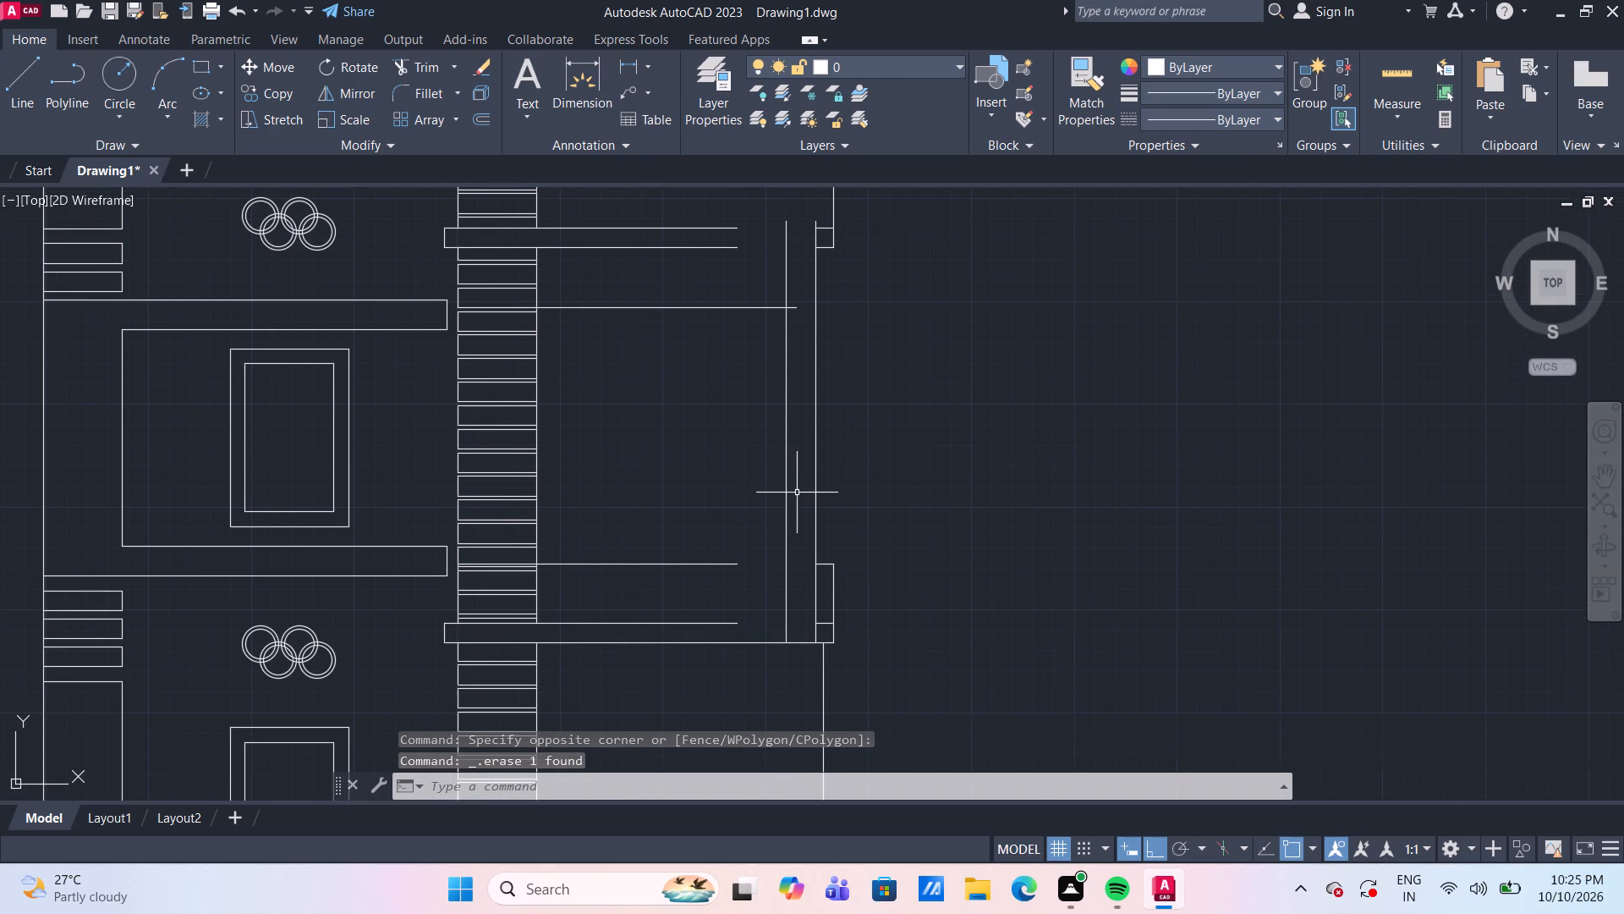
scroll(783, 553, "up", 1)
middle_click_drag(790, 550, 799, 494)
scroll(797, 522, "up", 1)
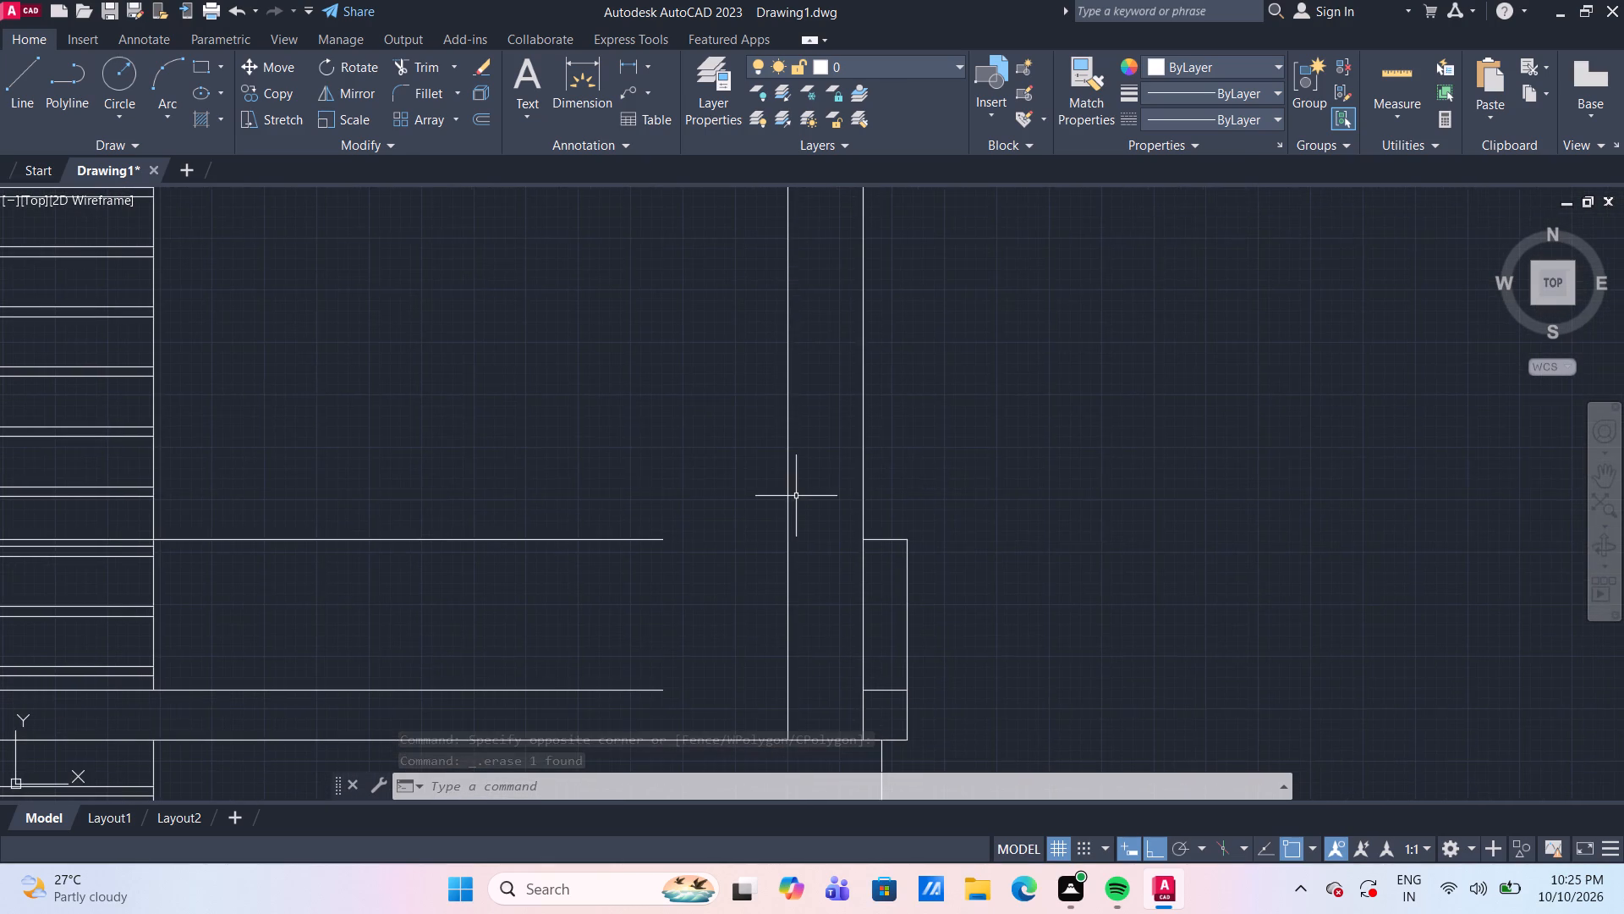
left_click(787, 497)
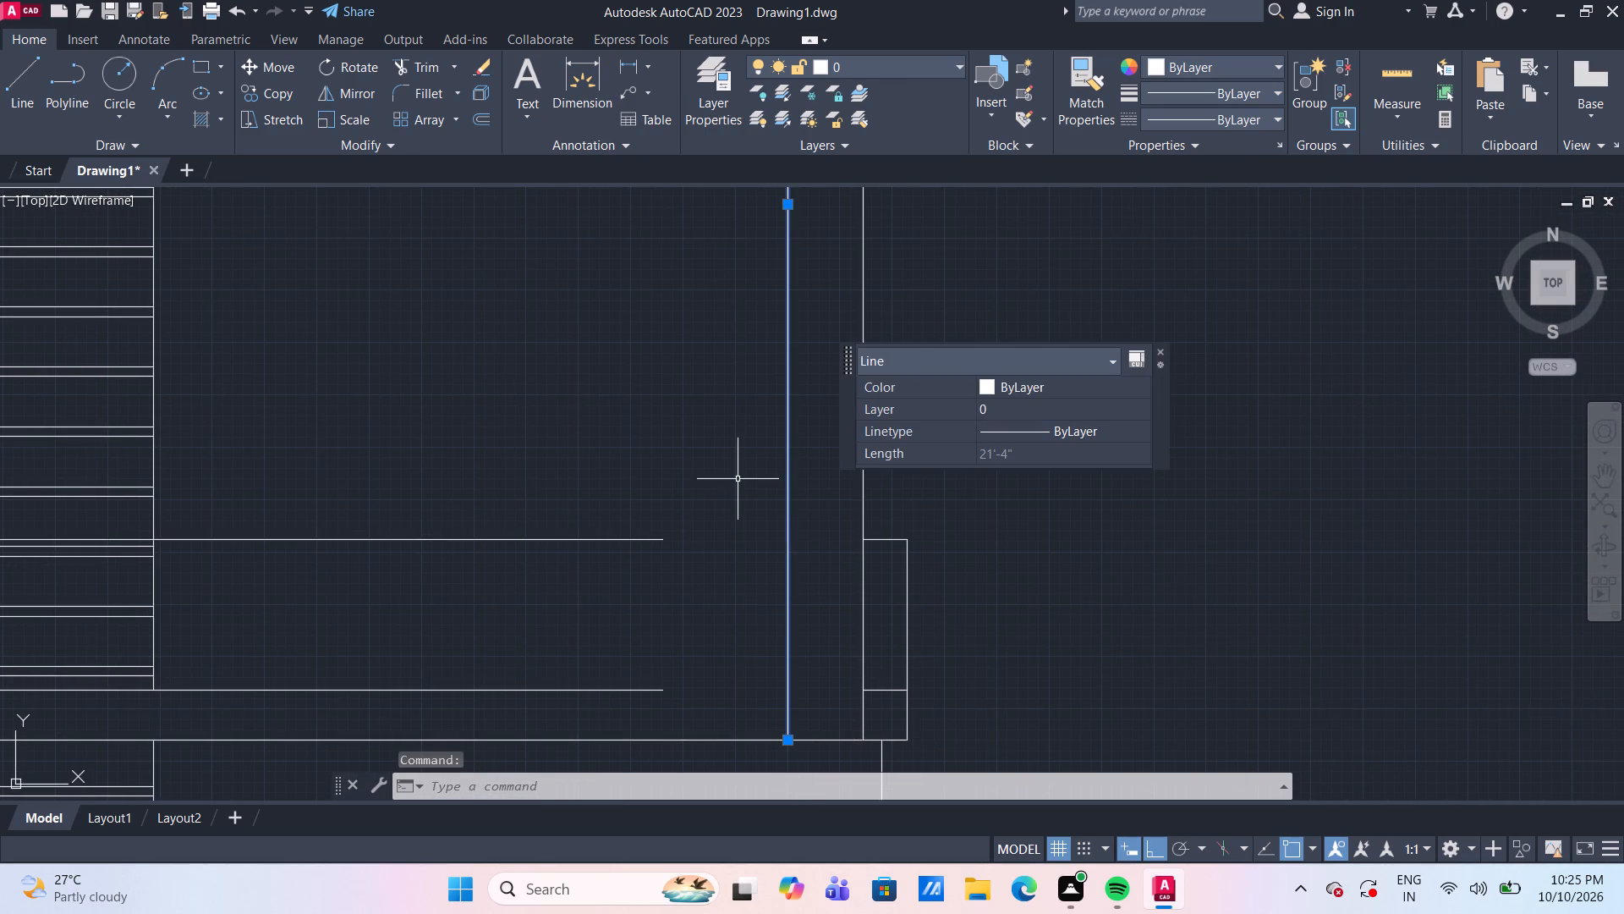
key("m")
key("Return")
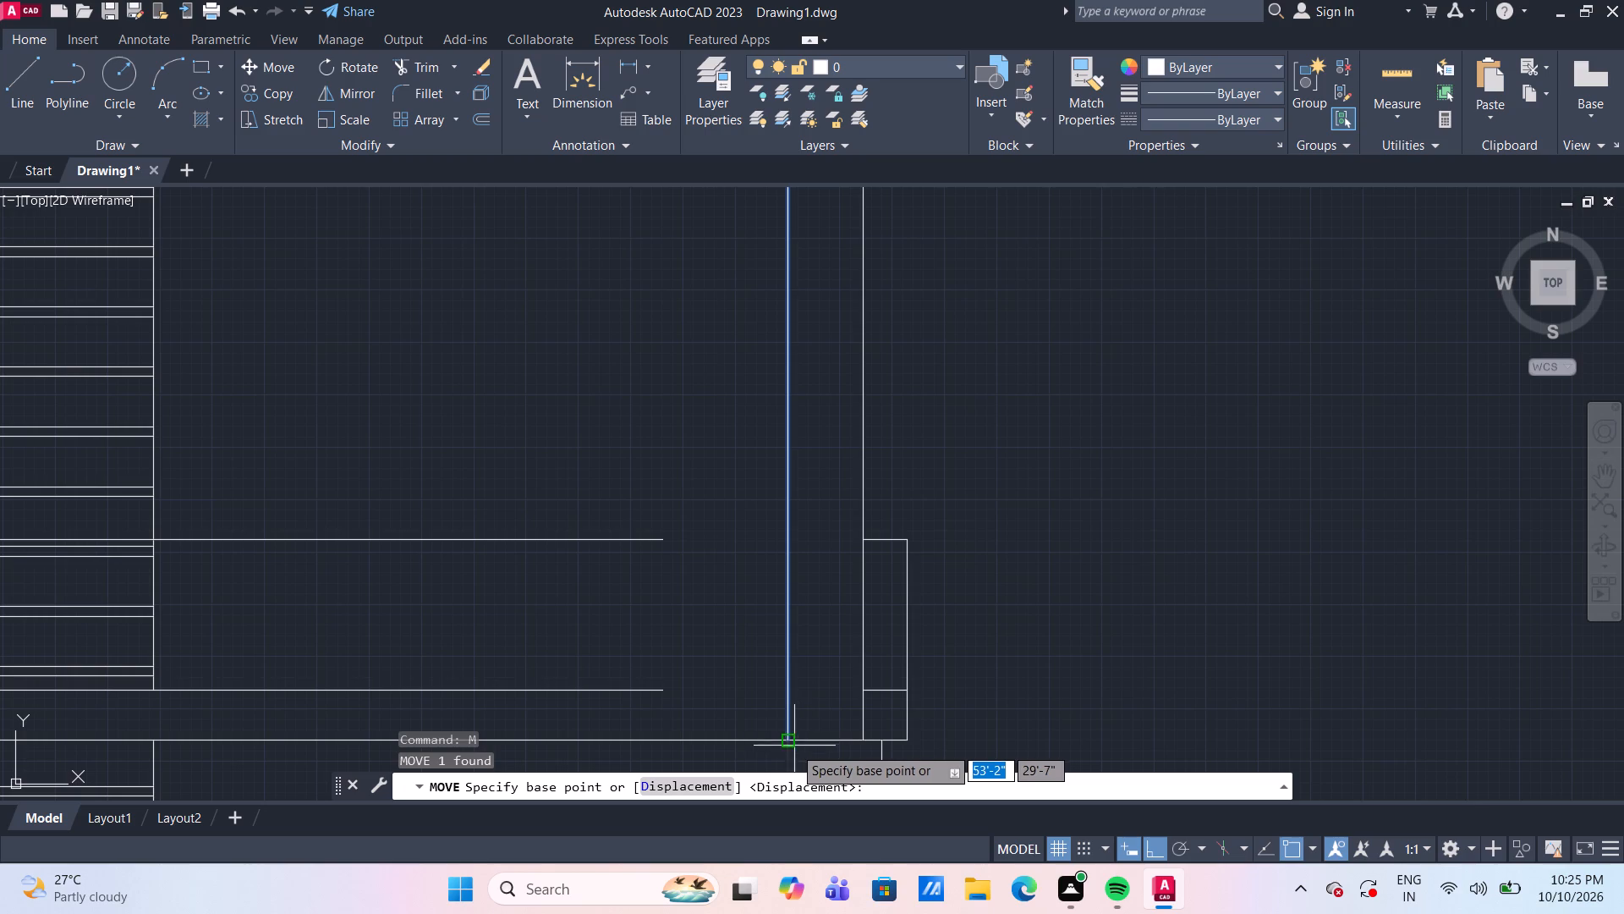
left_click(784, 743)
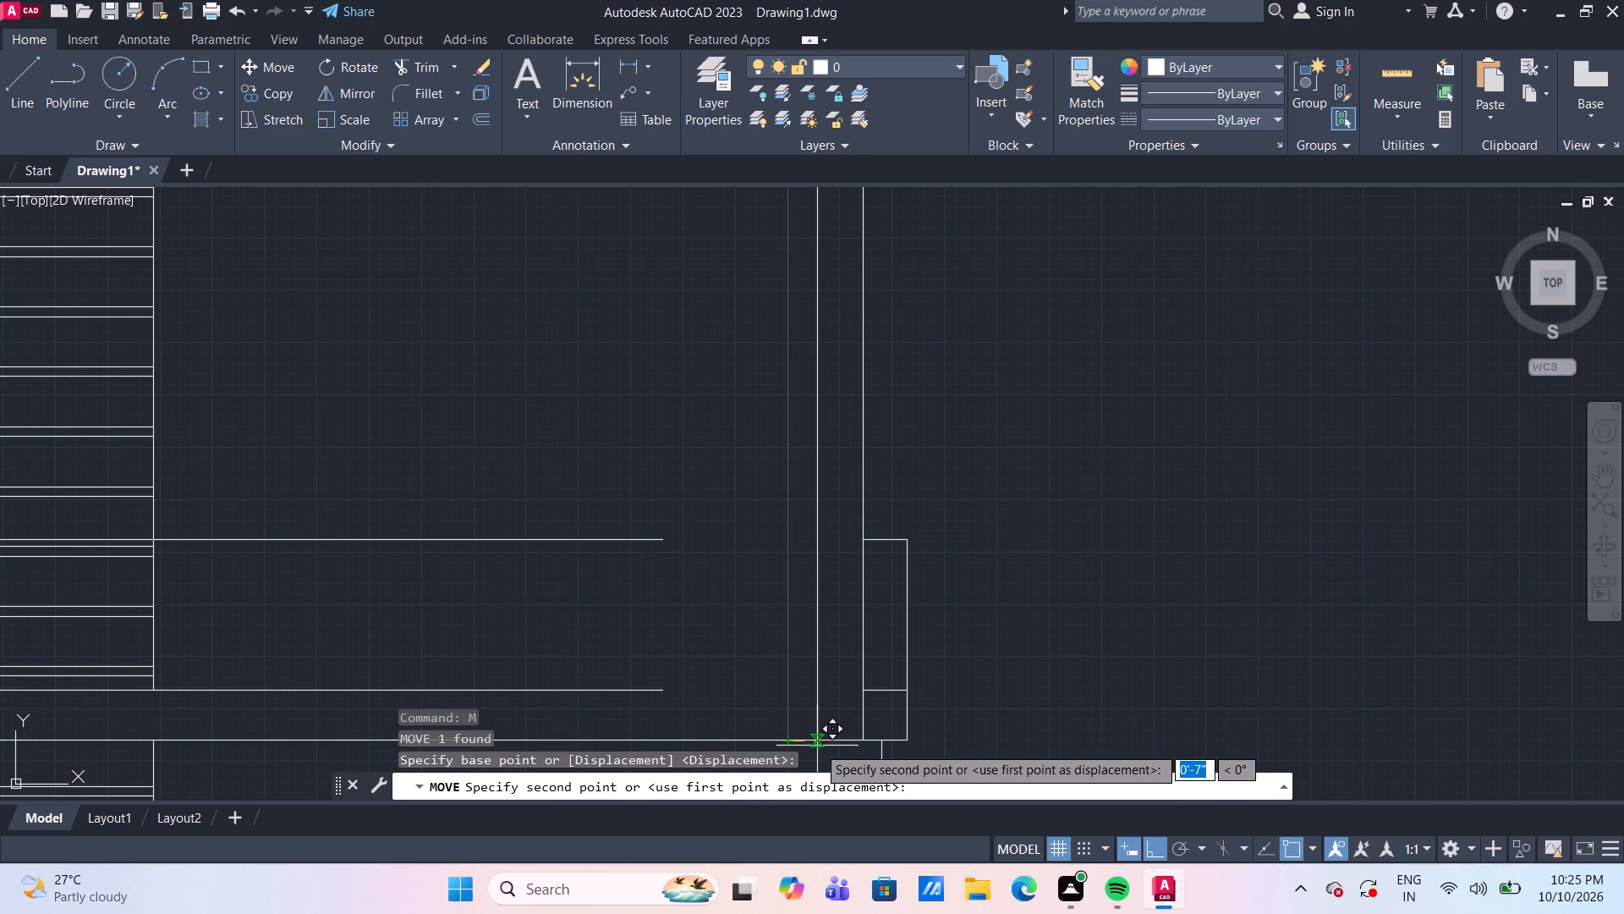
type("3\"")
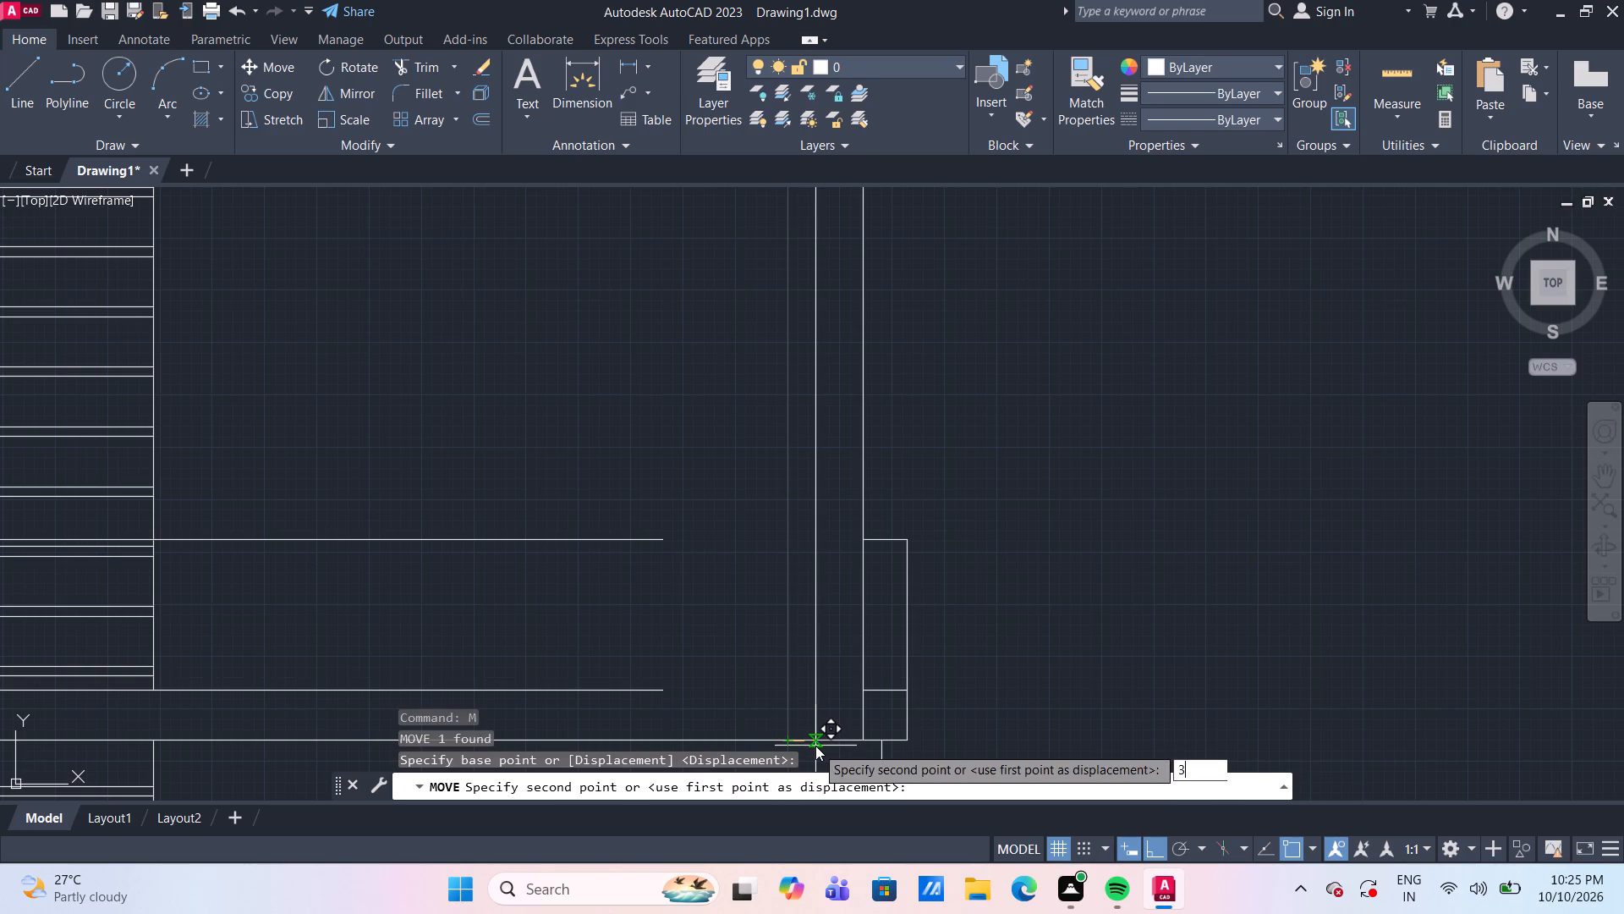
key("Return")
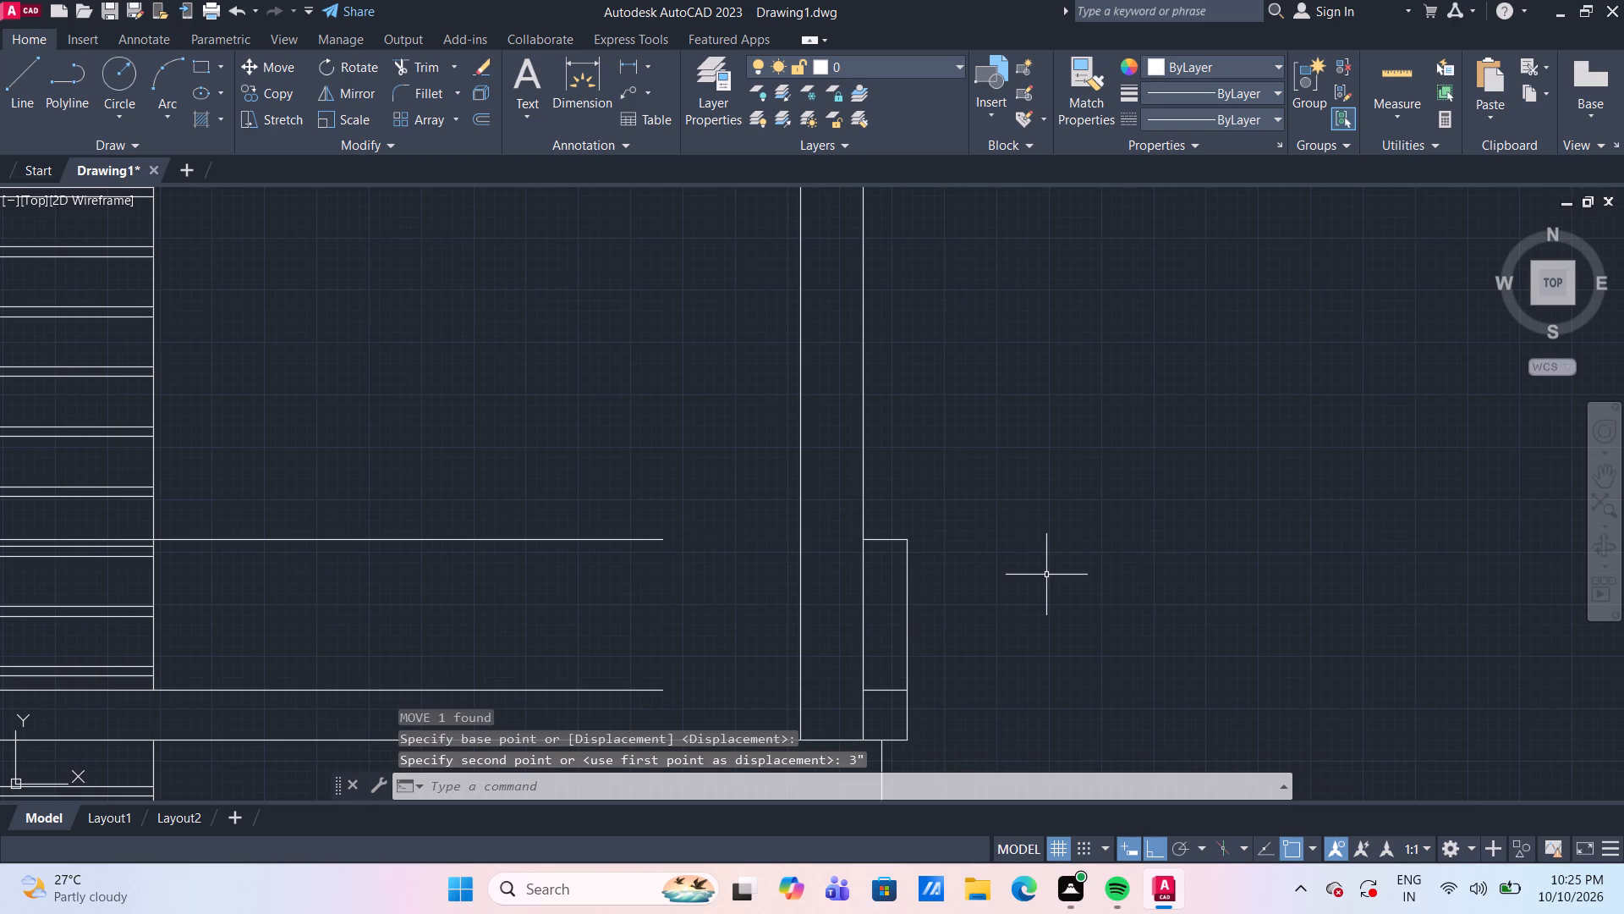
Offset the strip's left edge line 6" to the left, and offset that new line 1'3" further left.
scroll(1046, 575, "down", 1)
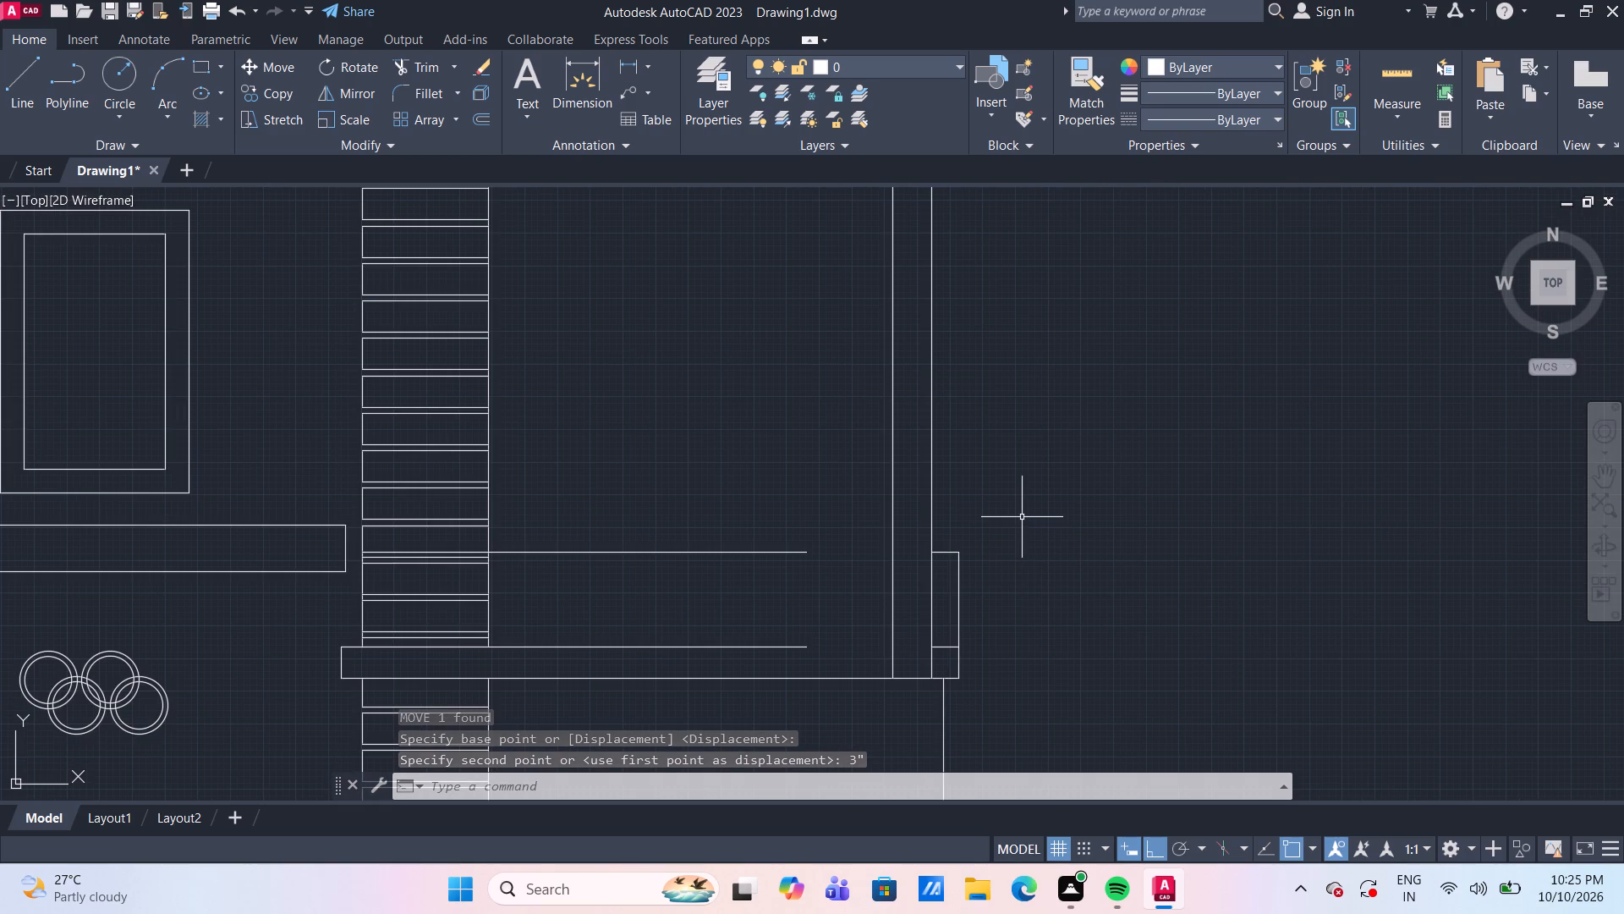
type("o")
key("space")
key("space")
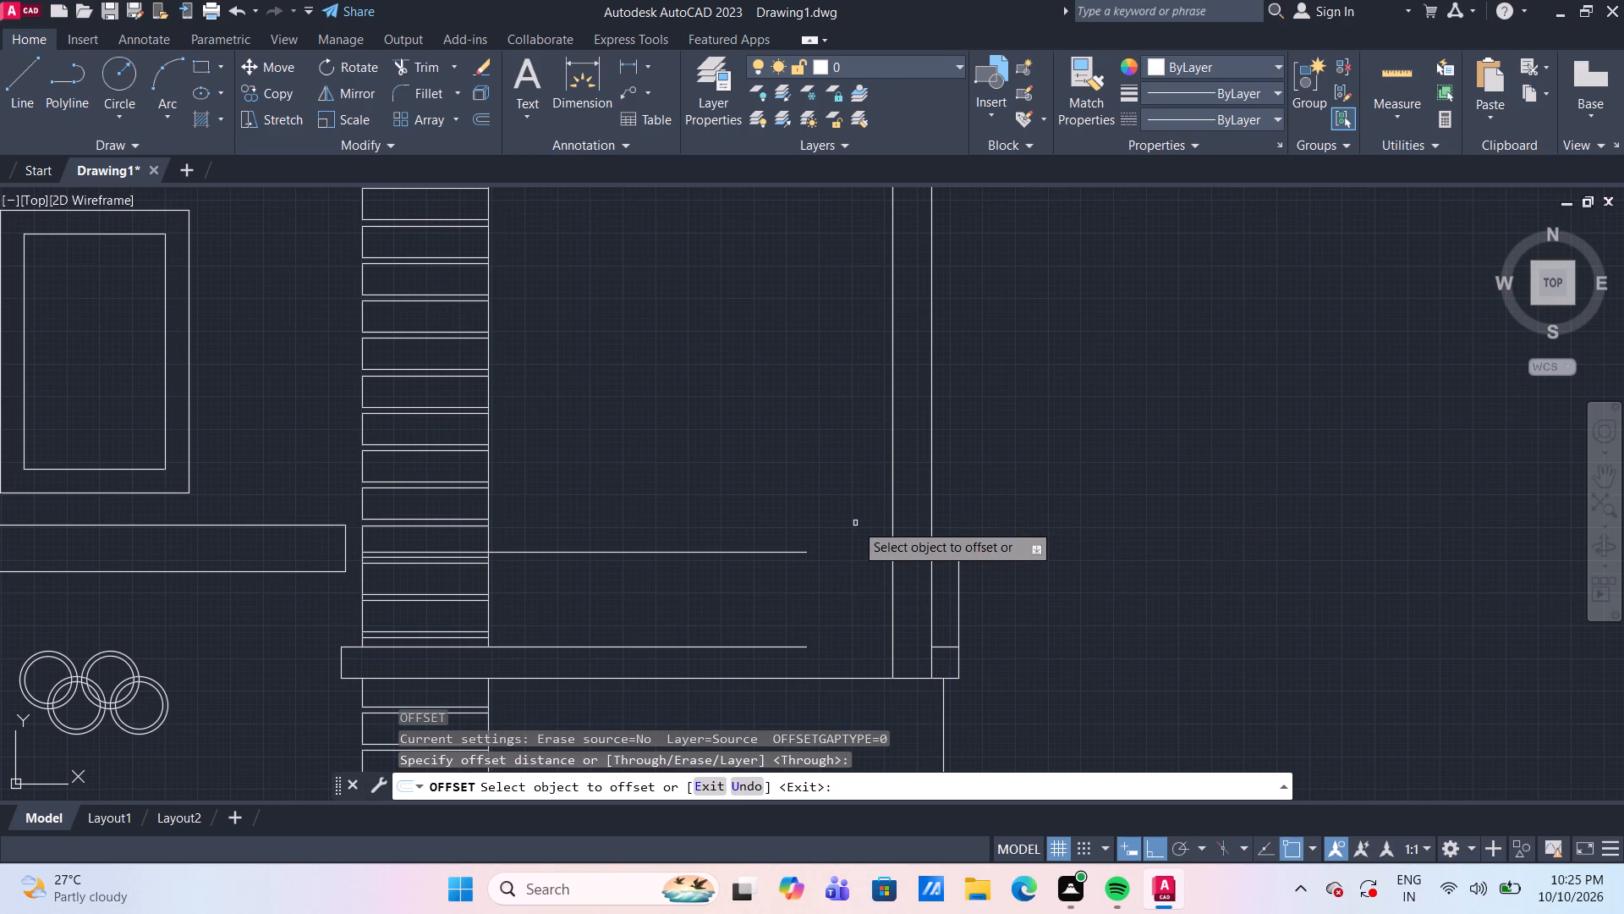
left_click(892, 536)
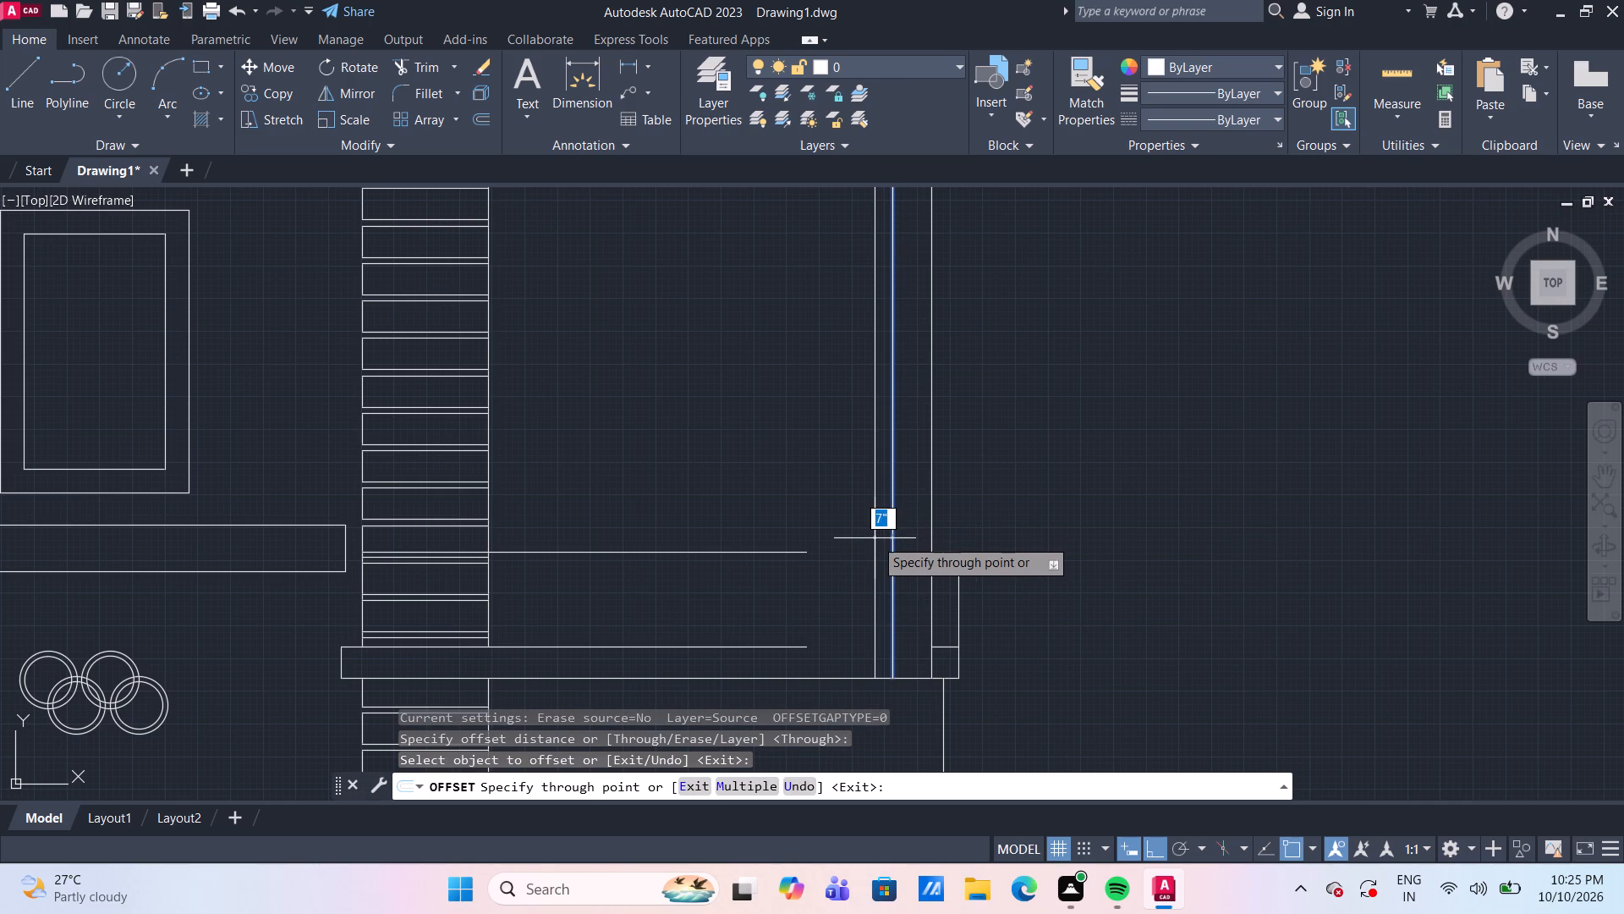
type("6\"")
key("Return")
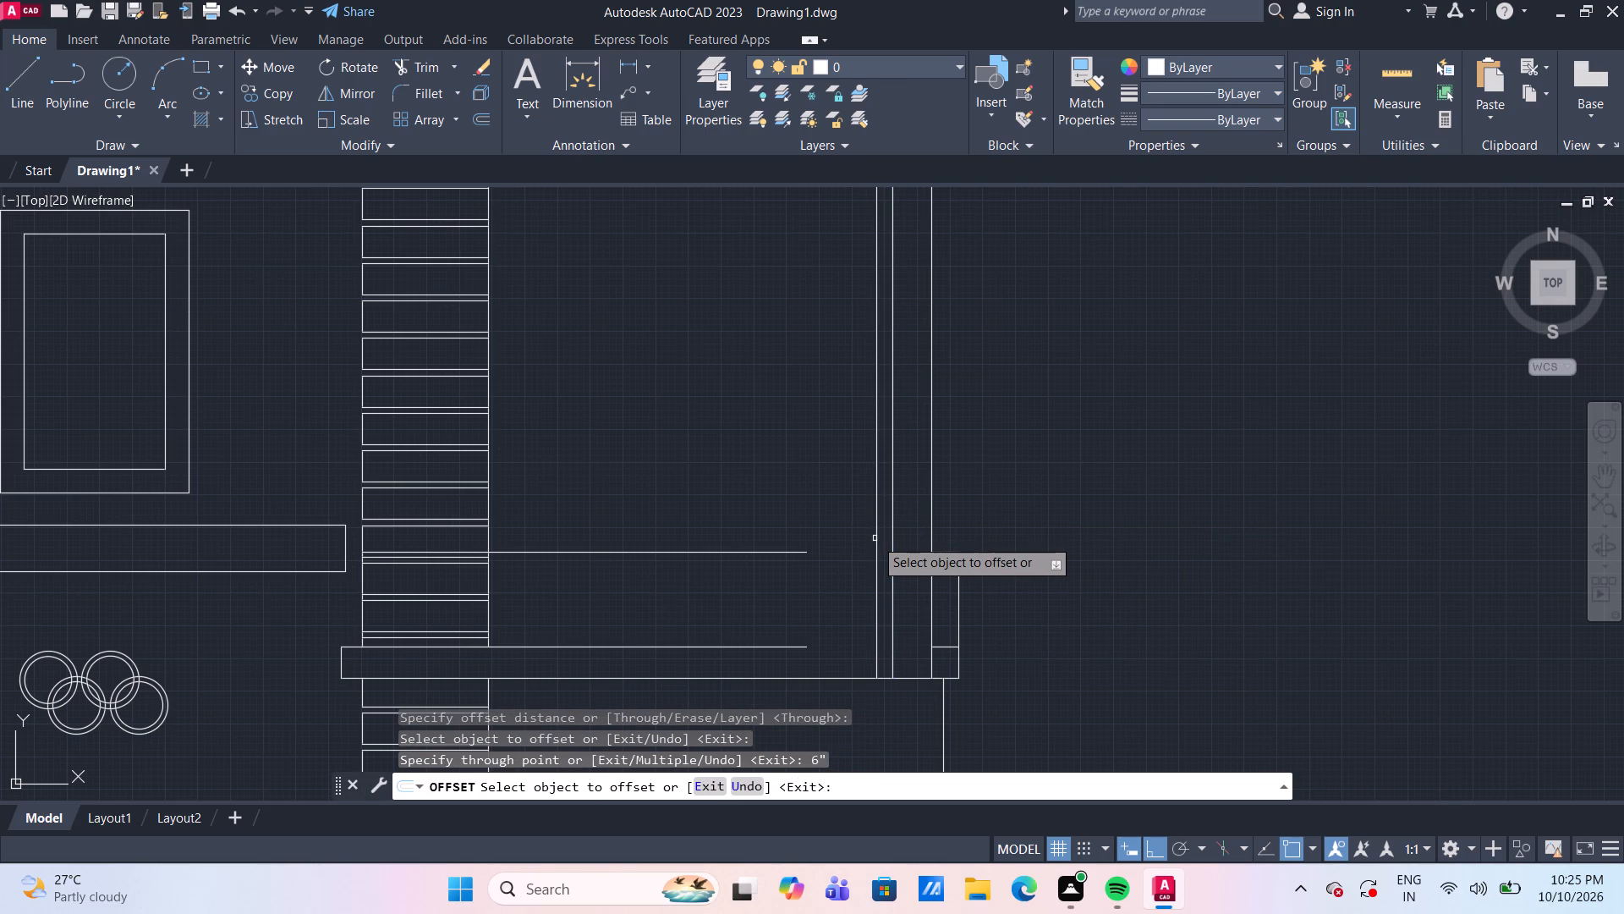
left_click(875, 538)
type("1'3\"")
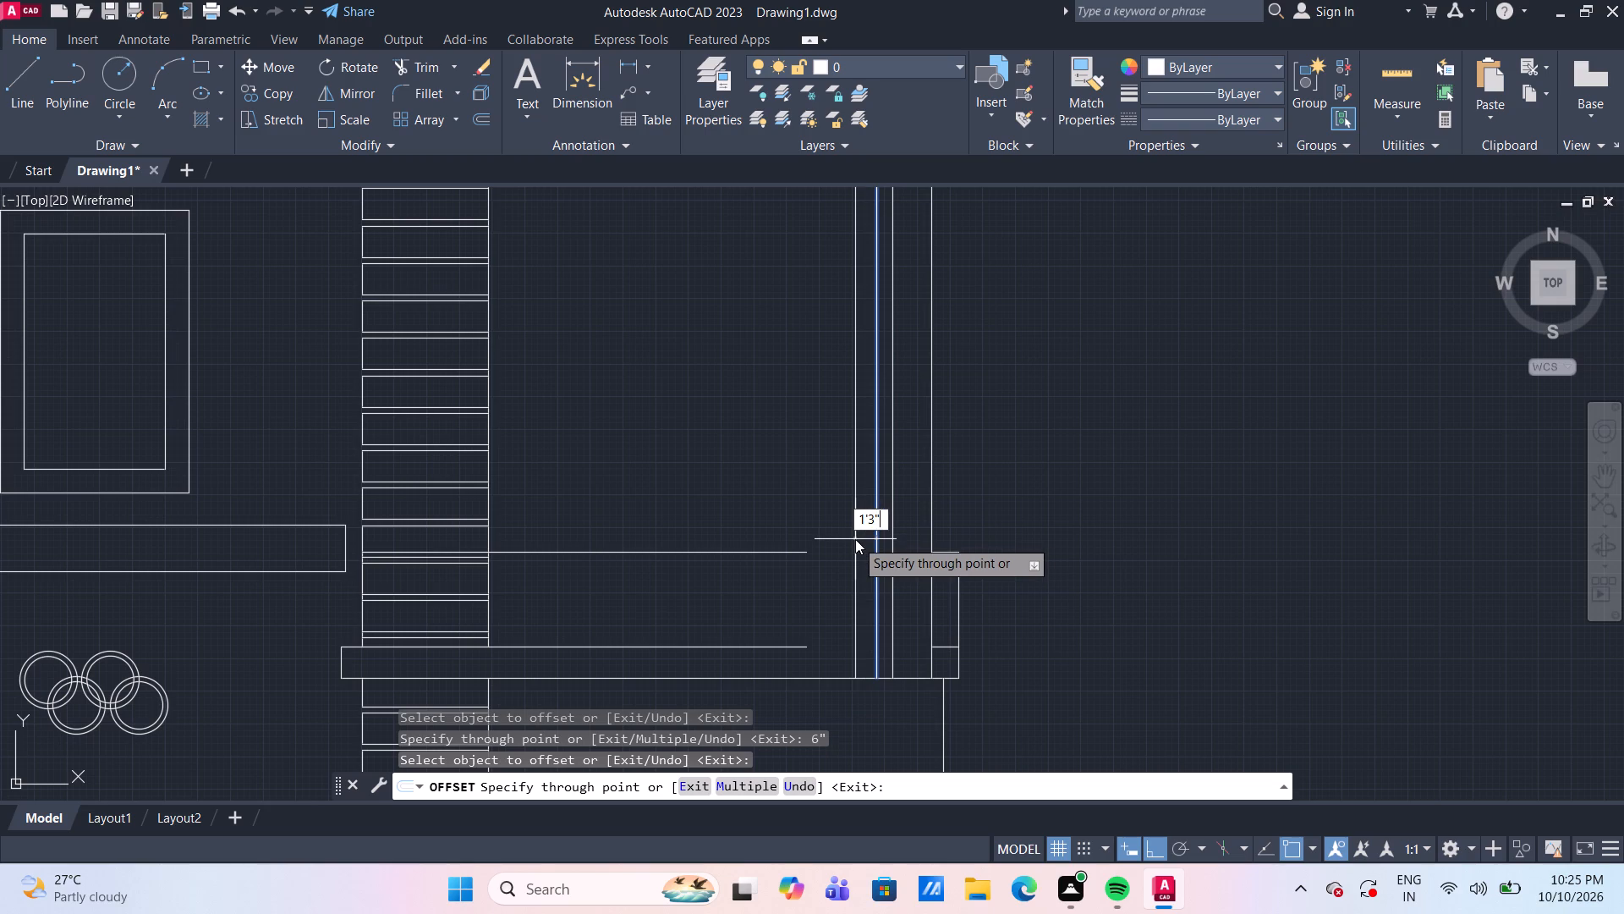
key("Return")
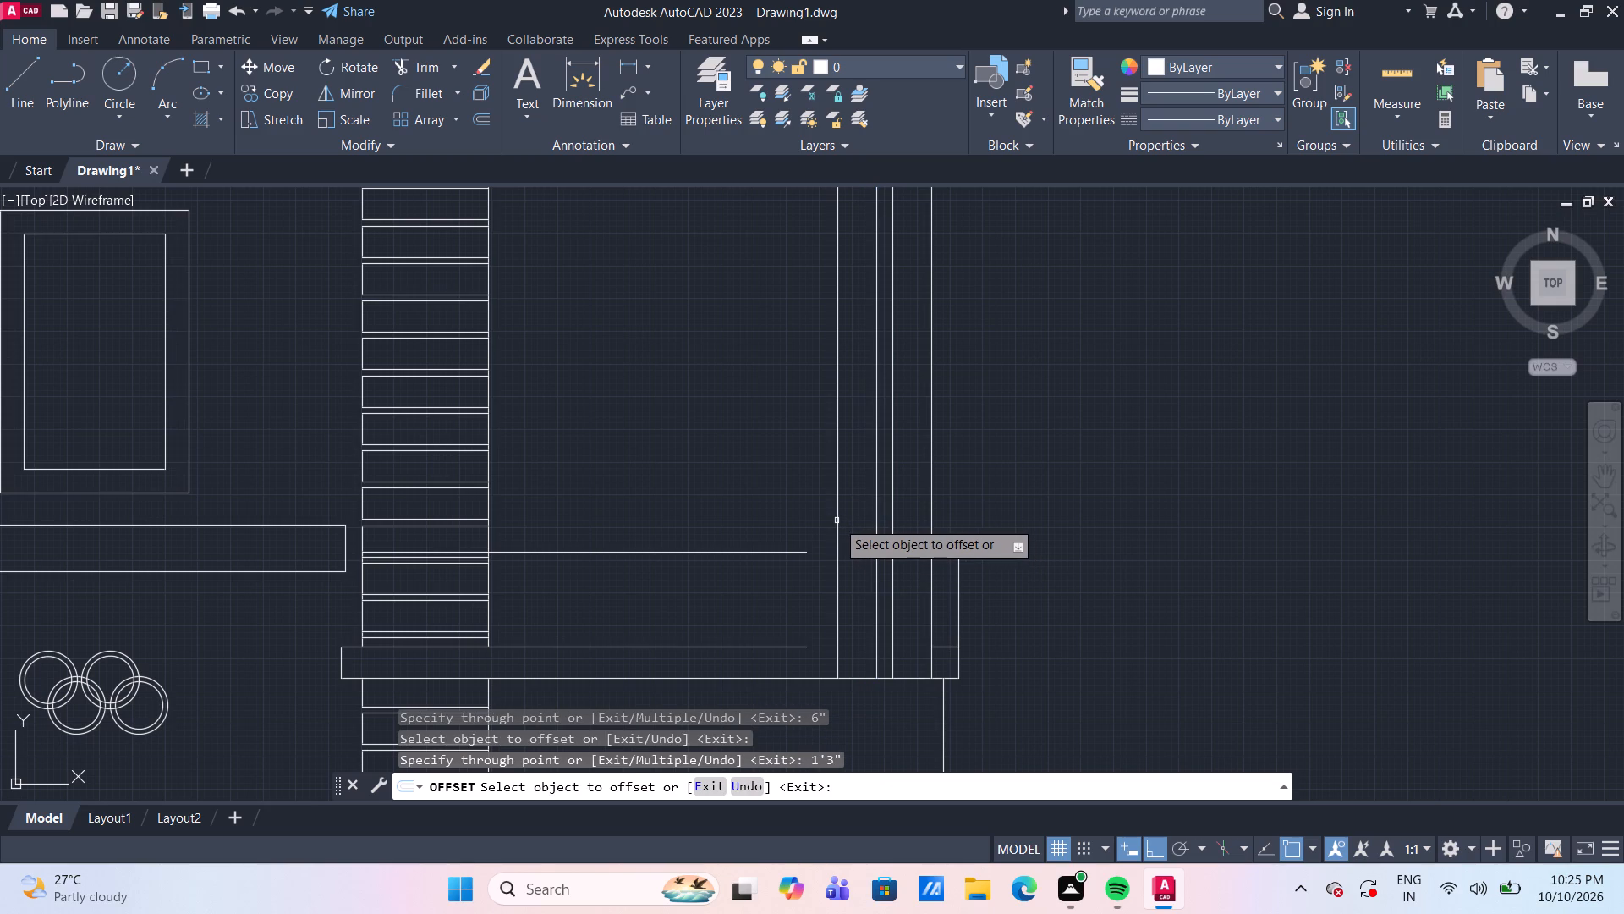
Continue offsetting each newest vertical line to the left by 3", 3" and 1'3" to form the third strip.
left_click(837, 520)
type("3\"")
key("Return")
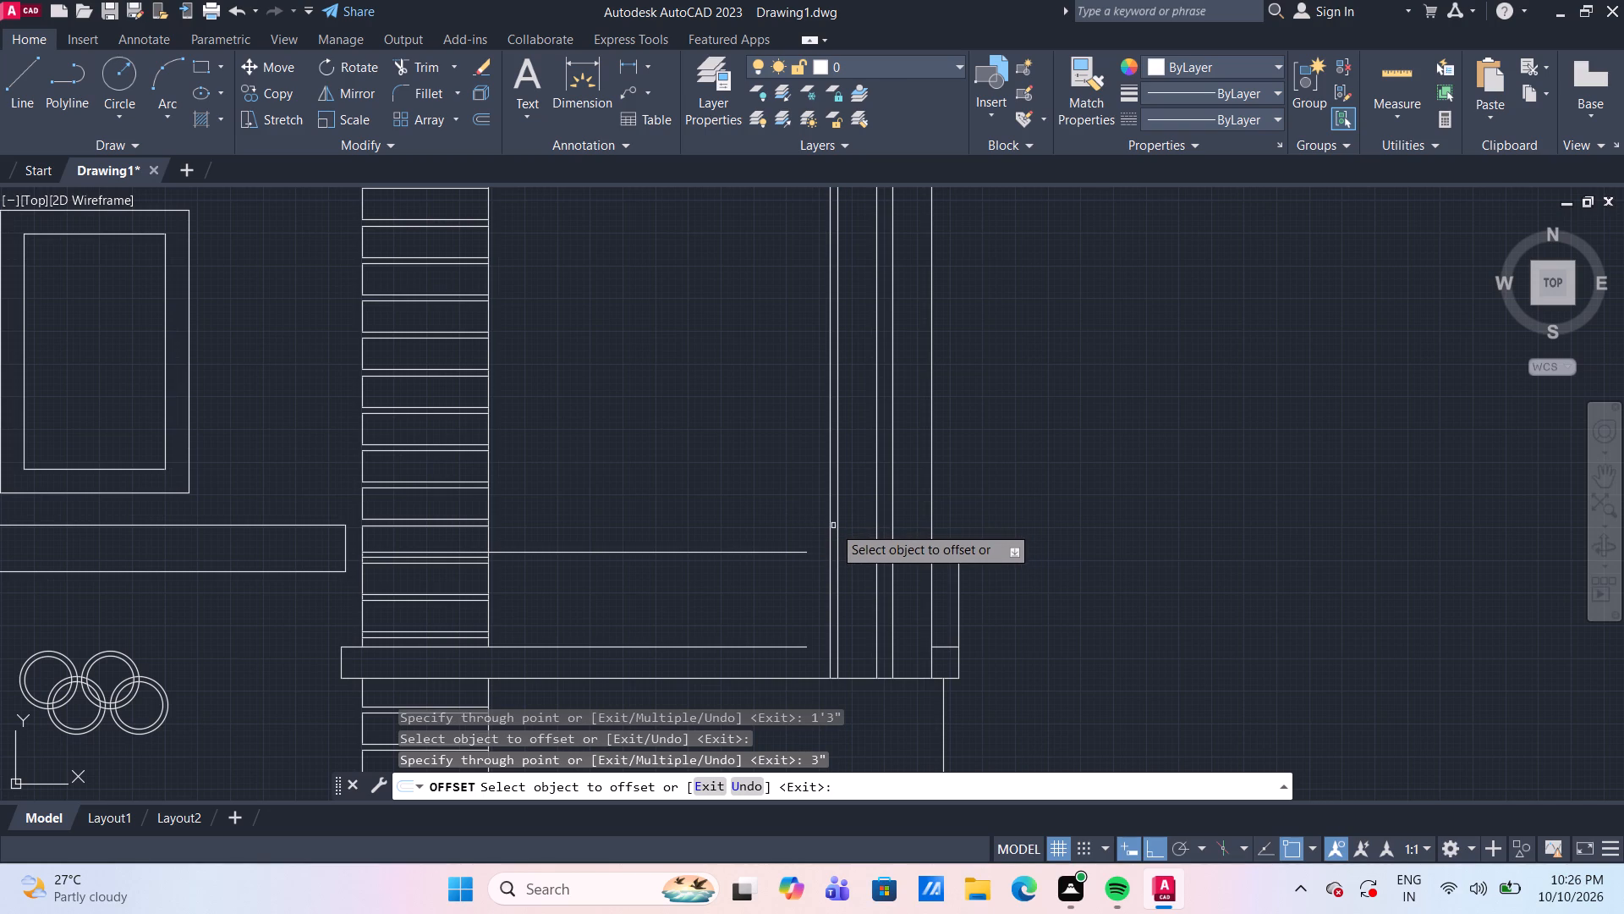
left_click_drag(829, 526, 816, 527)
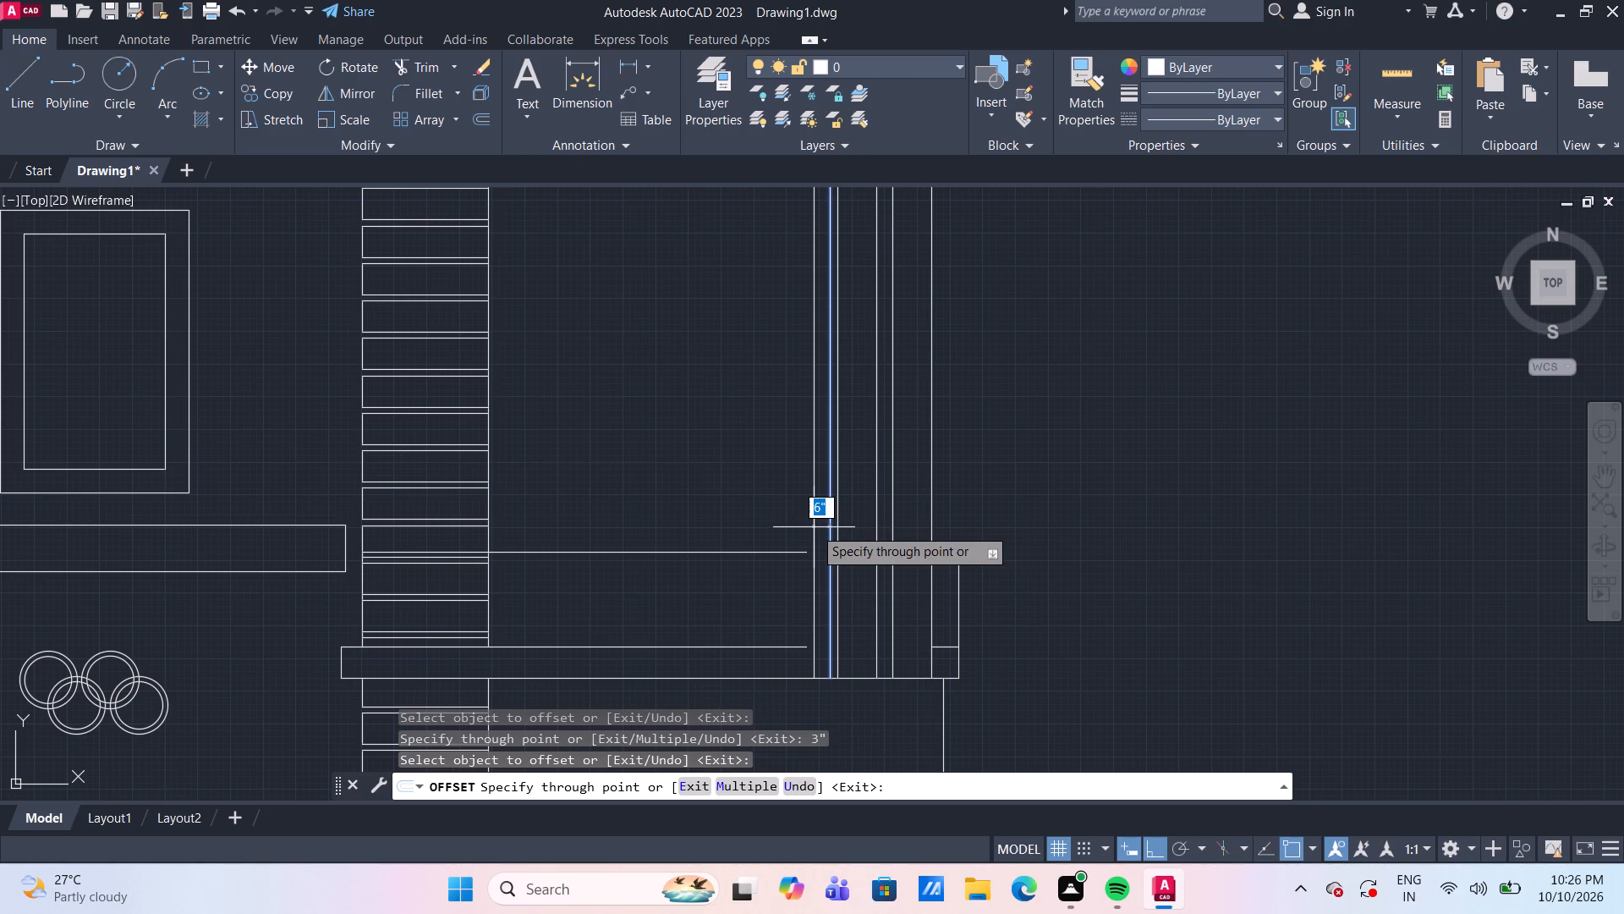
type("3\"")
key("Return")
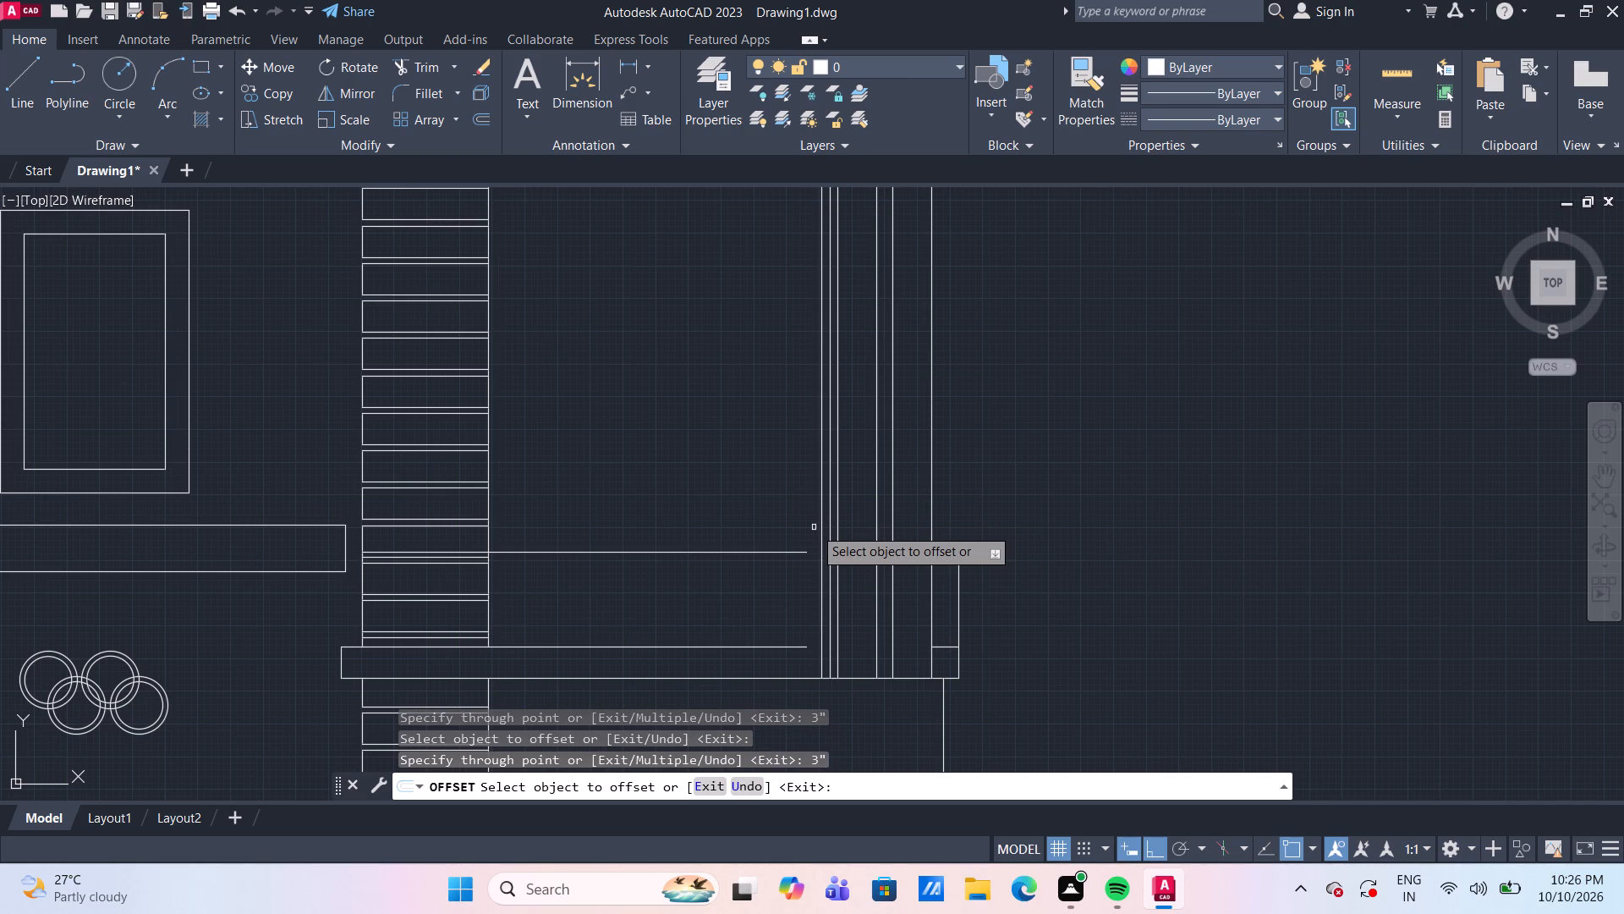
left_click(820, 531)
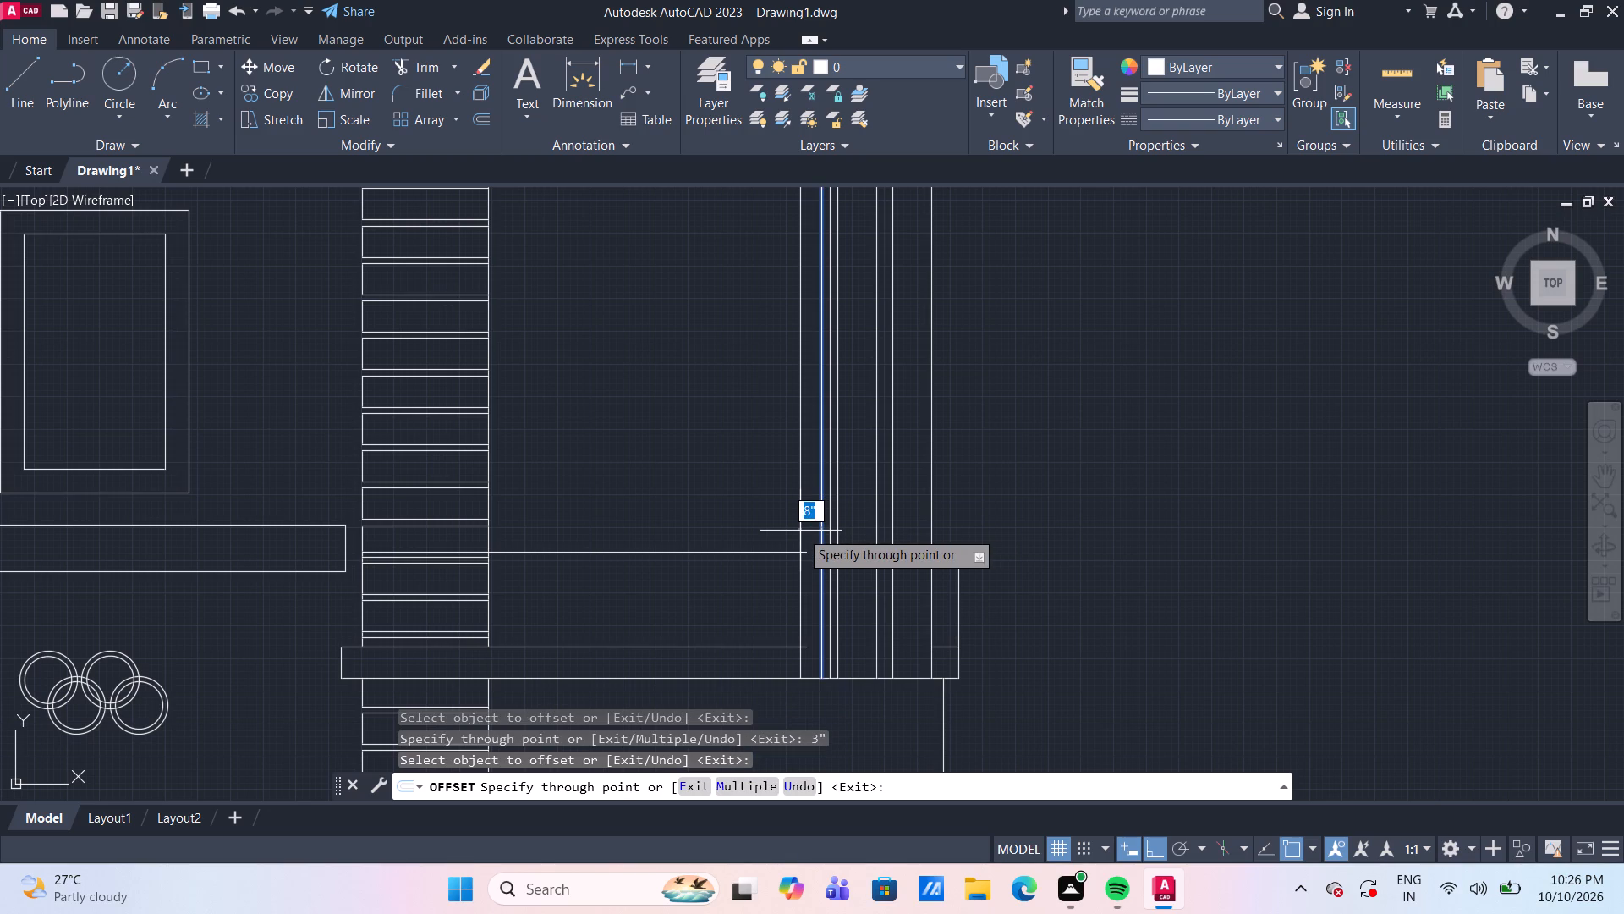
type("1'3\"")
key("Return")
key("Escape")
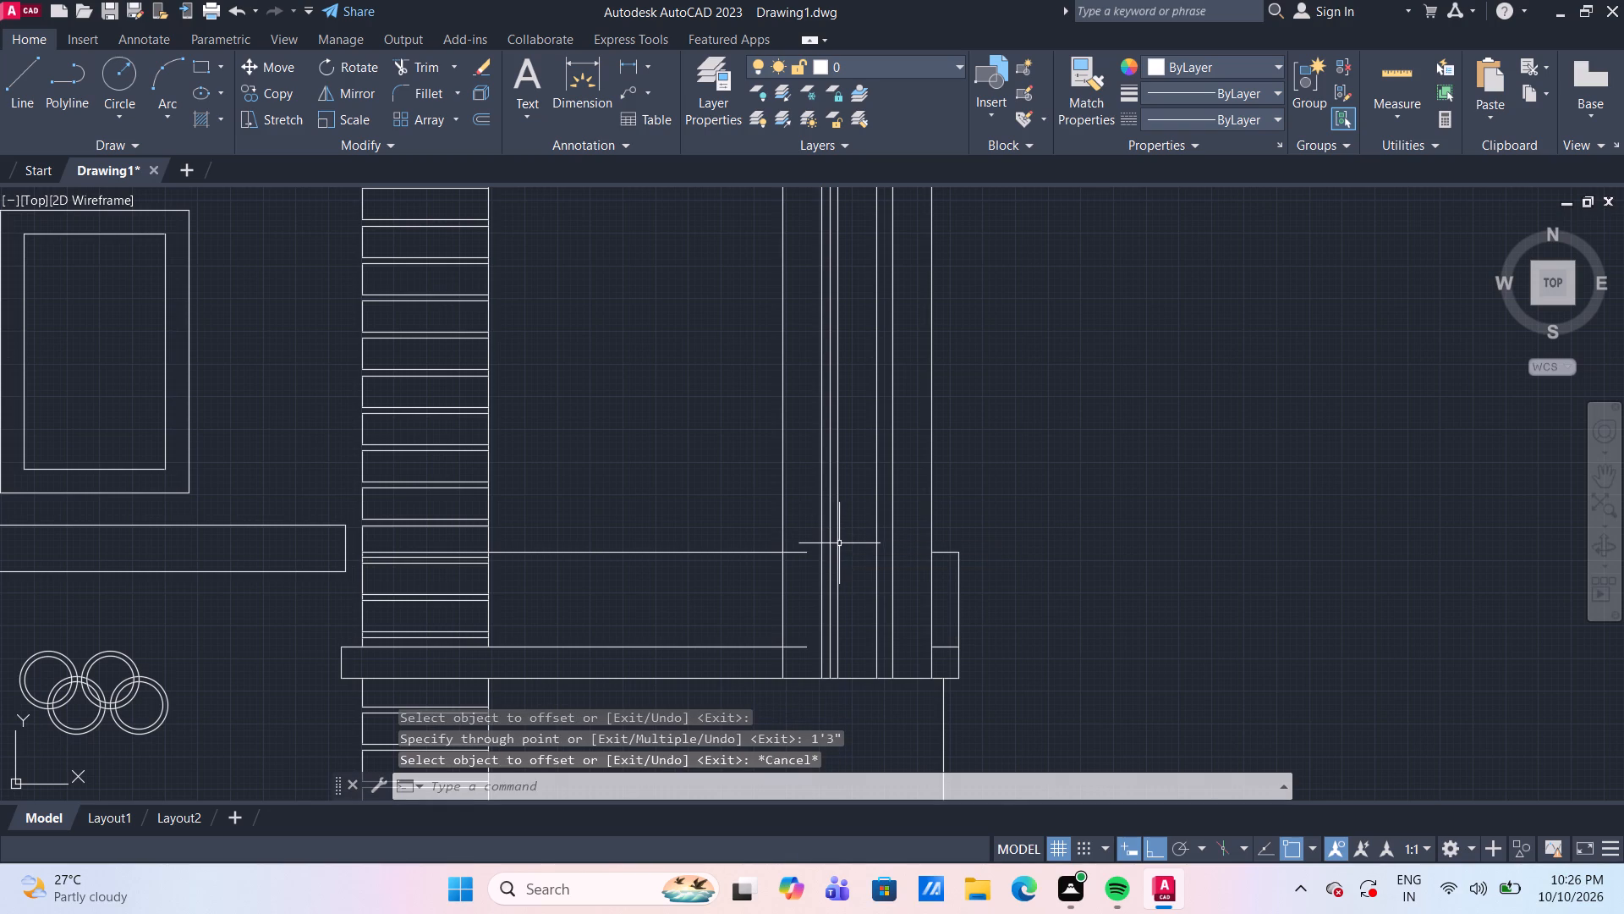
Erase the middle vertical line in the gap between the left and middle strips.
left_click(829, 535)
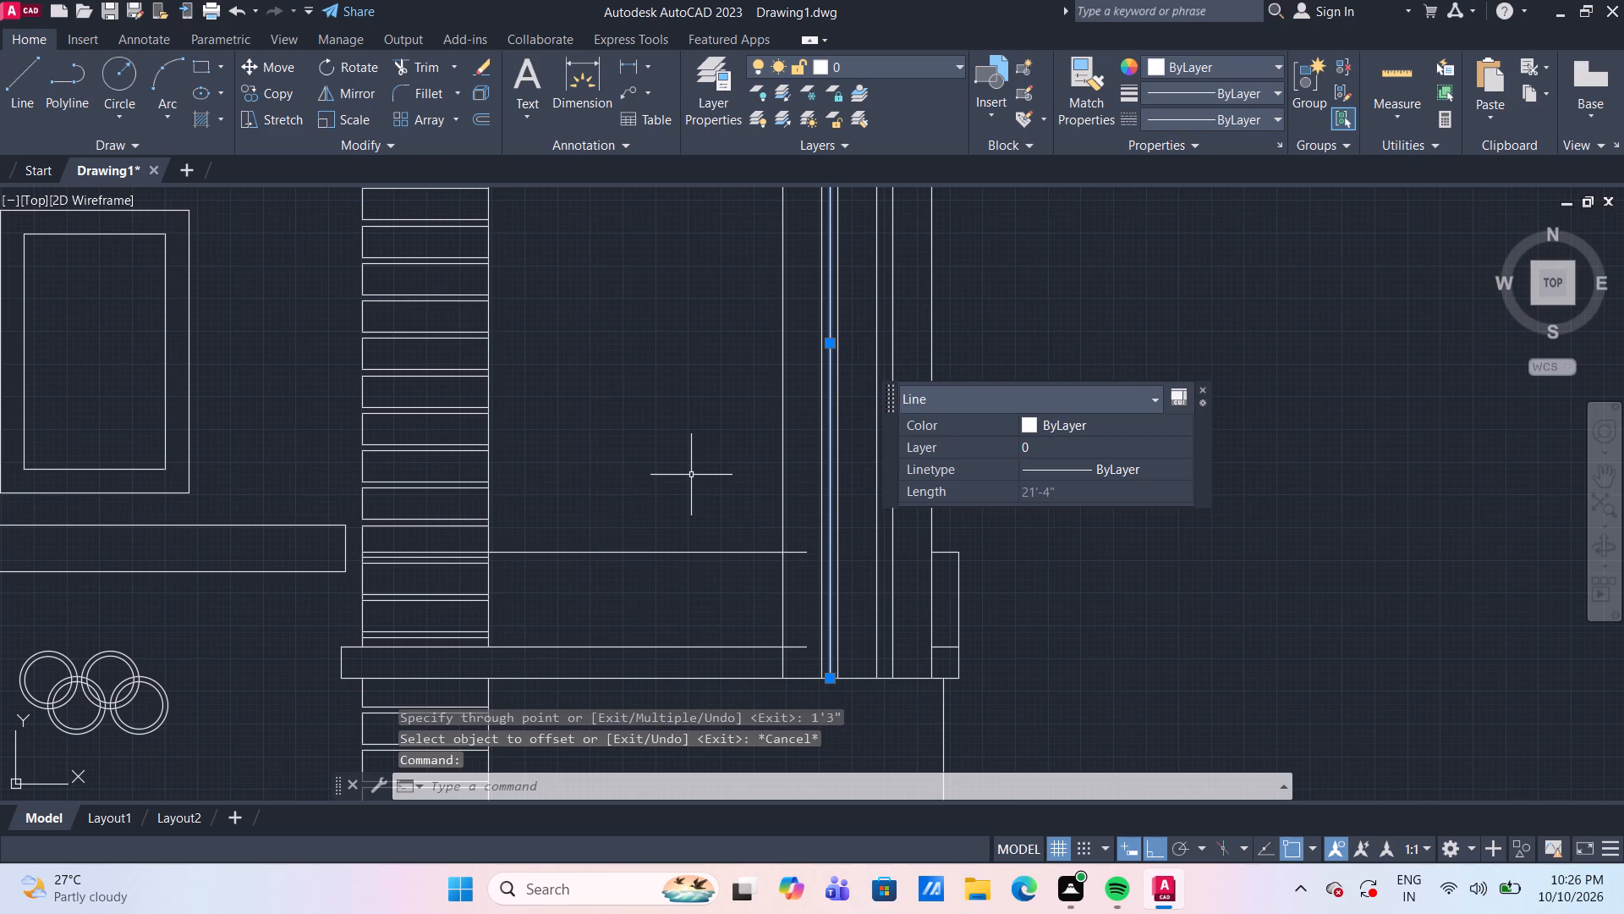
key("Delete")
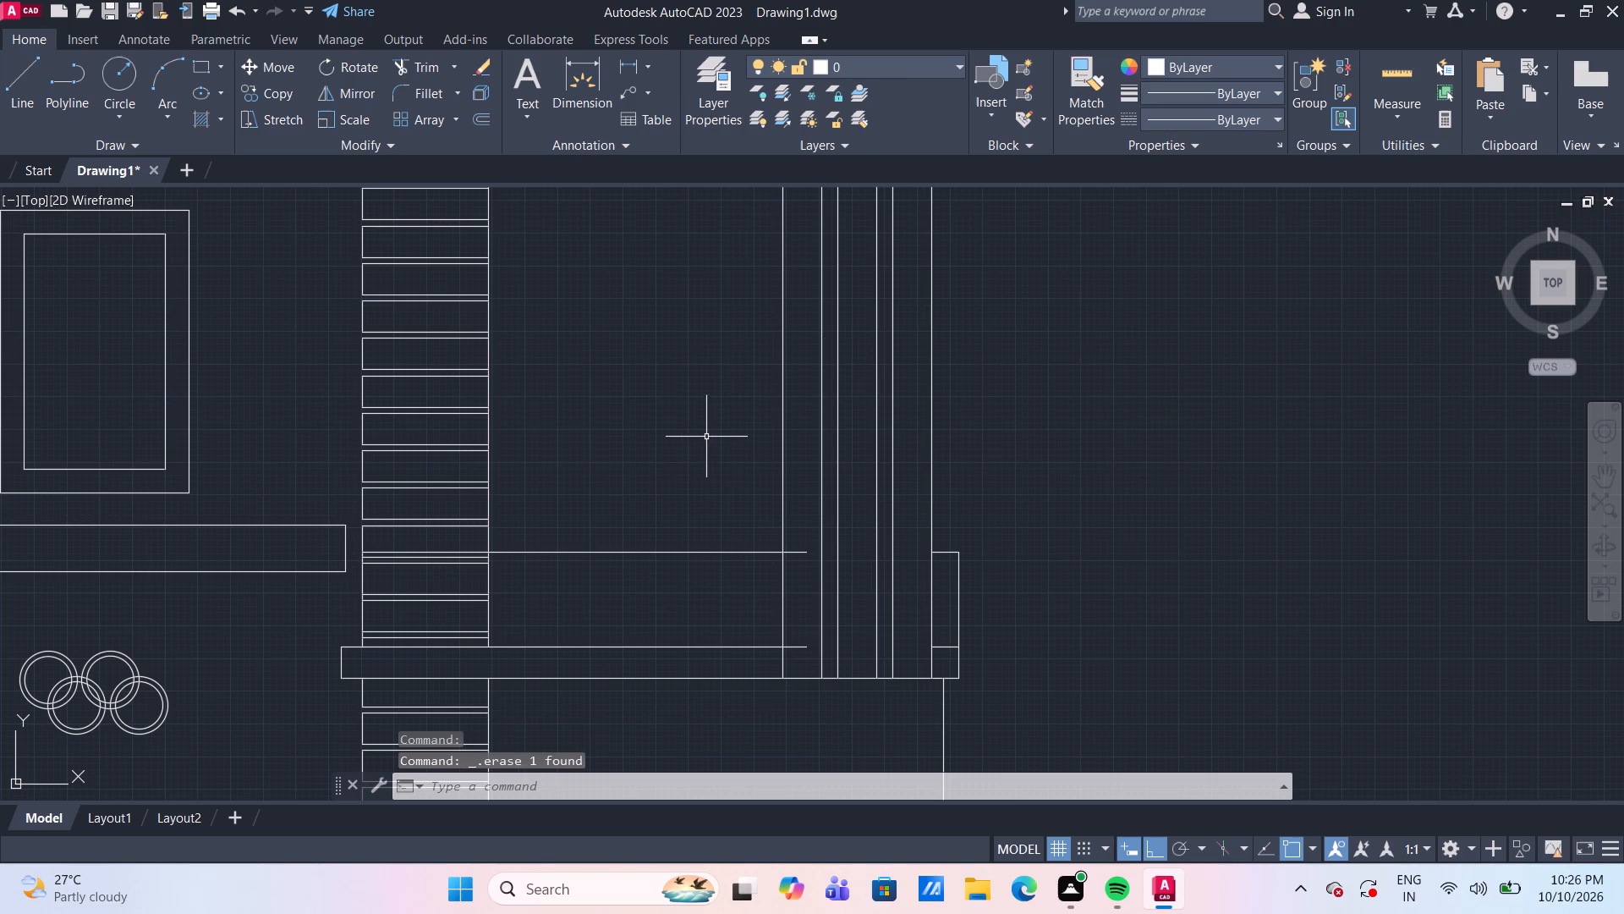
Select the five vertical strip lines to the left of the rightmost strip's outer edge line.
scroll(704, 433, "down", 1)
middle_click_drag(702, 434, 639, 479)
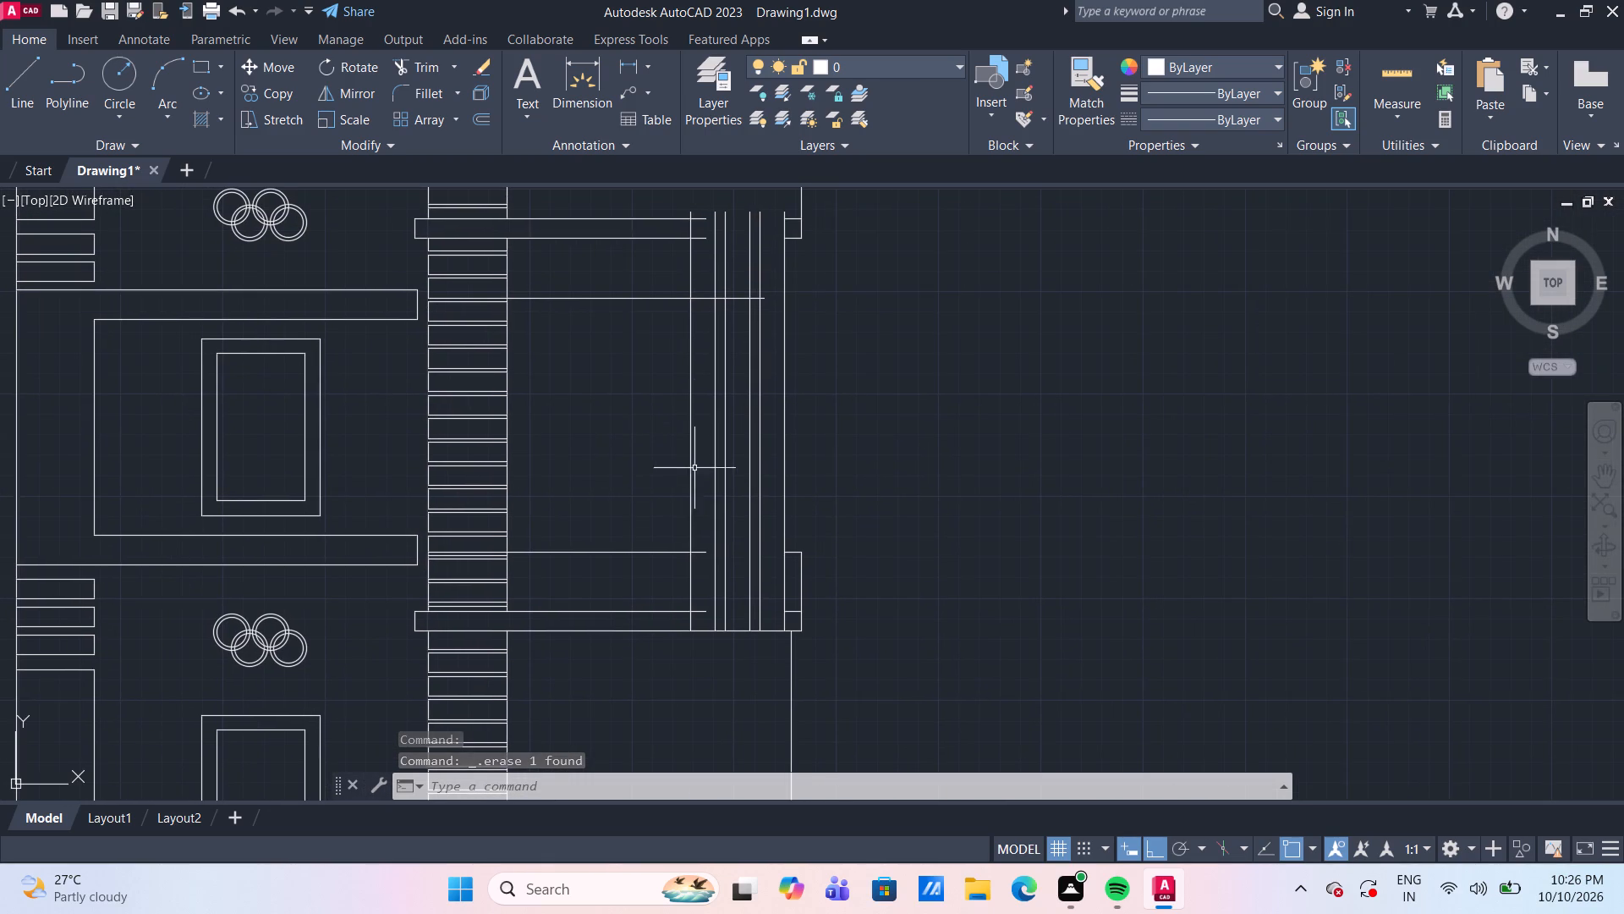
scroll(712, 482, "up", 2)
scroll(736, 477, "down", 1)
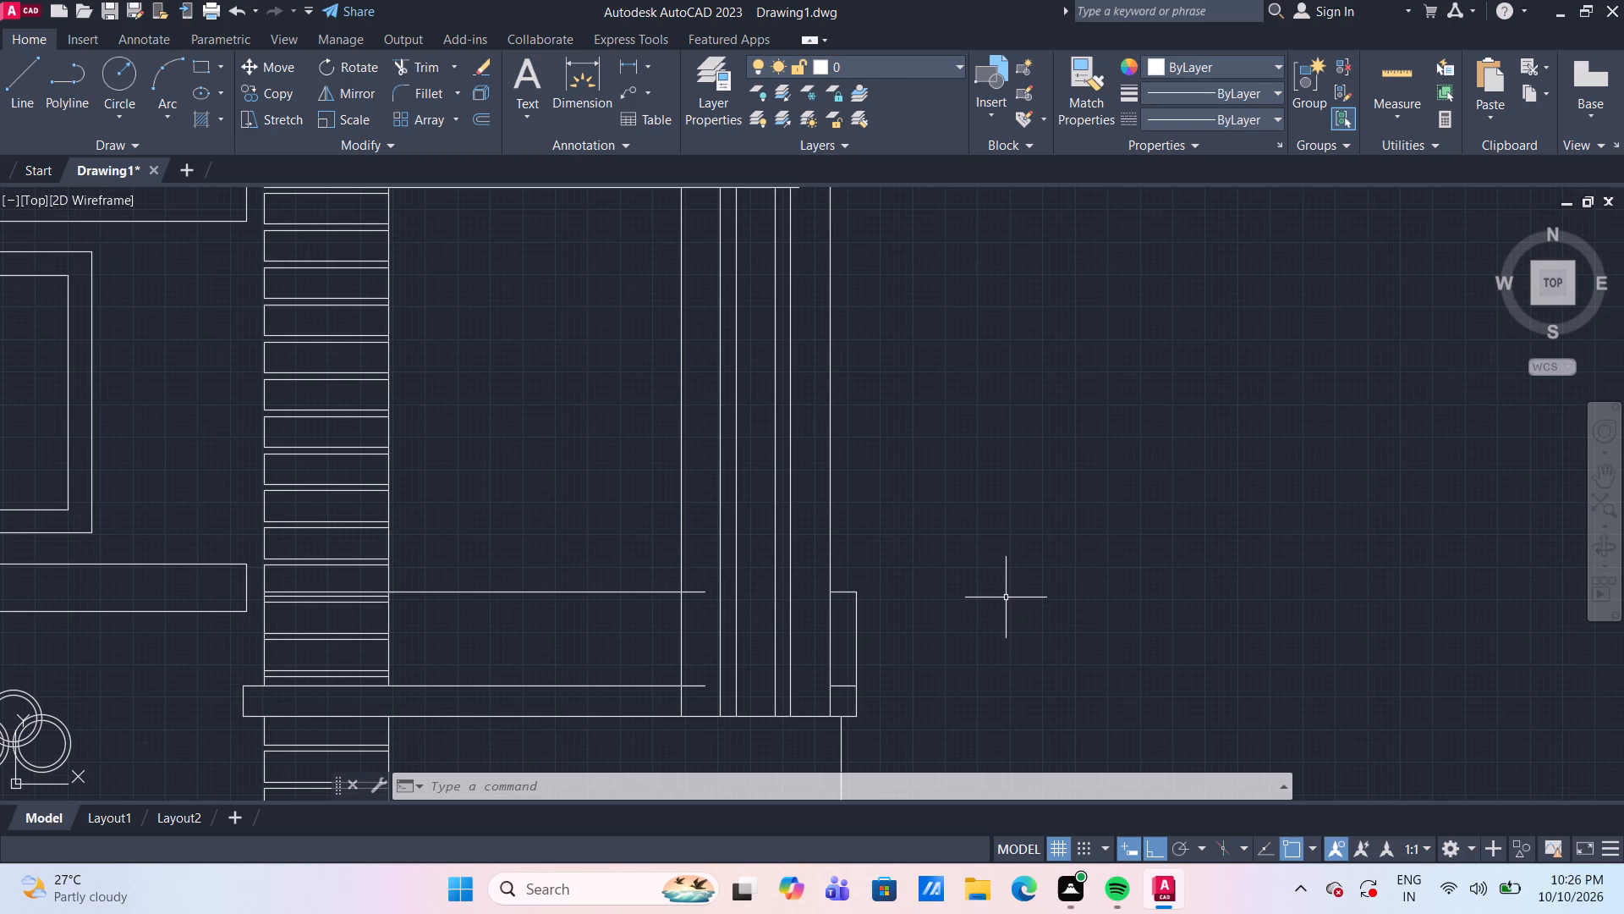
scroll(1006, 597, "down", 1)
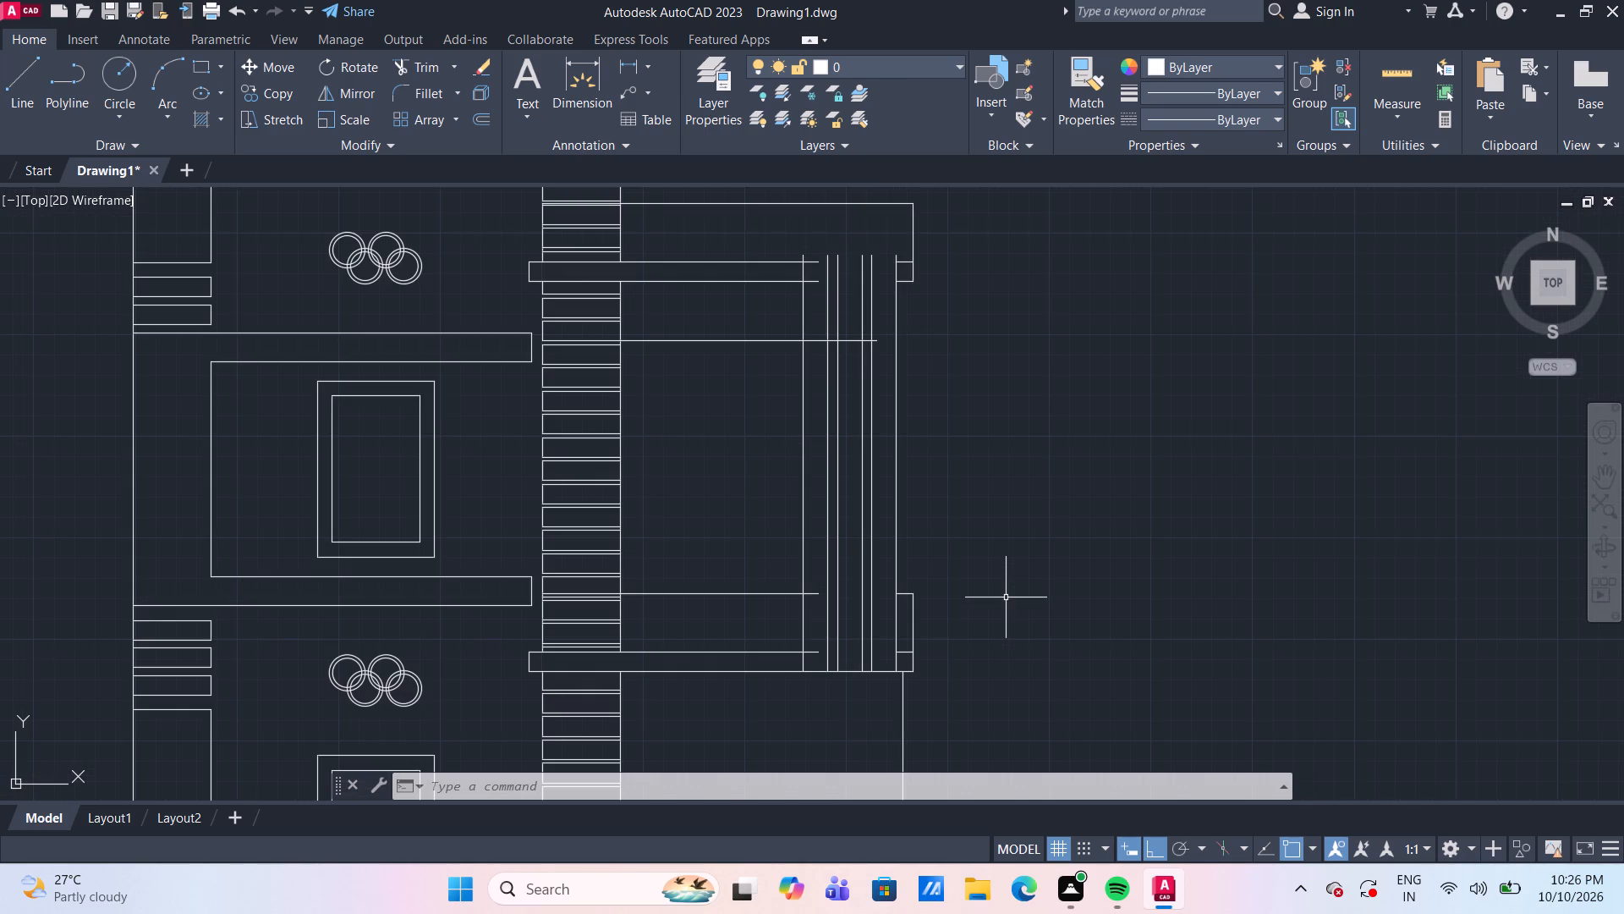
scroll(934, 470, "up", 1)
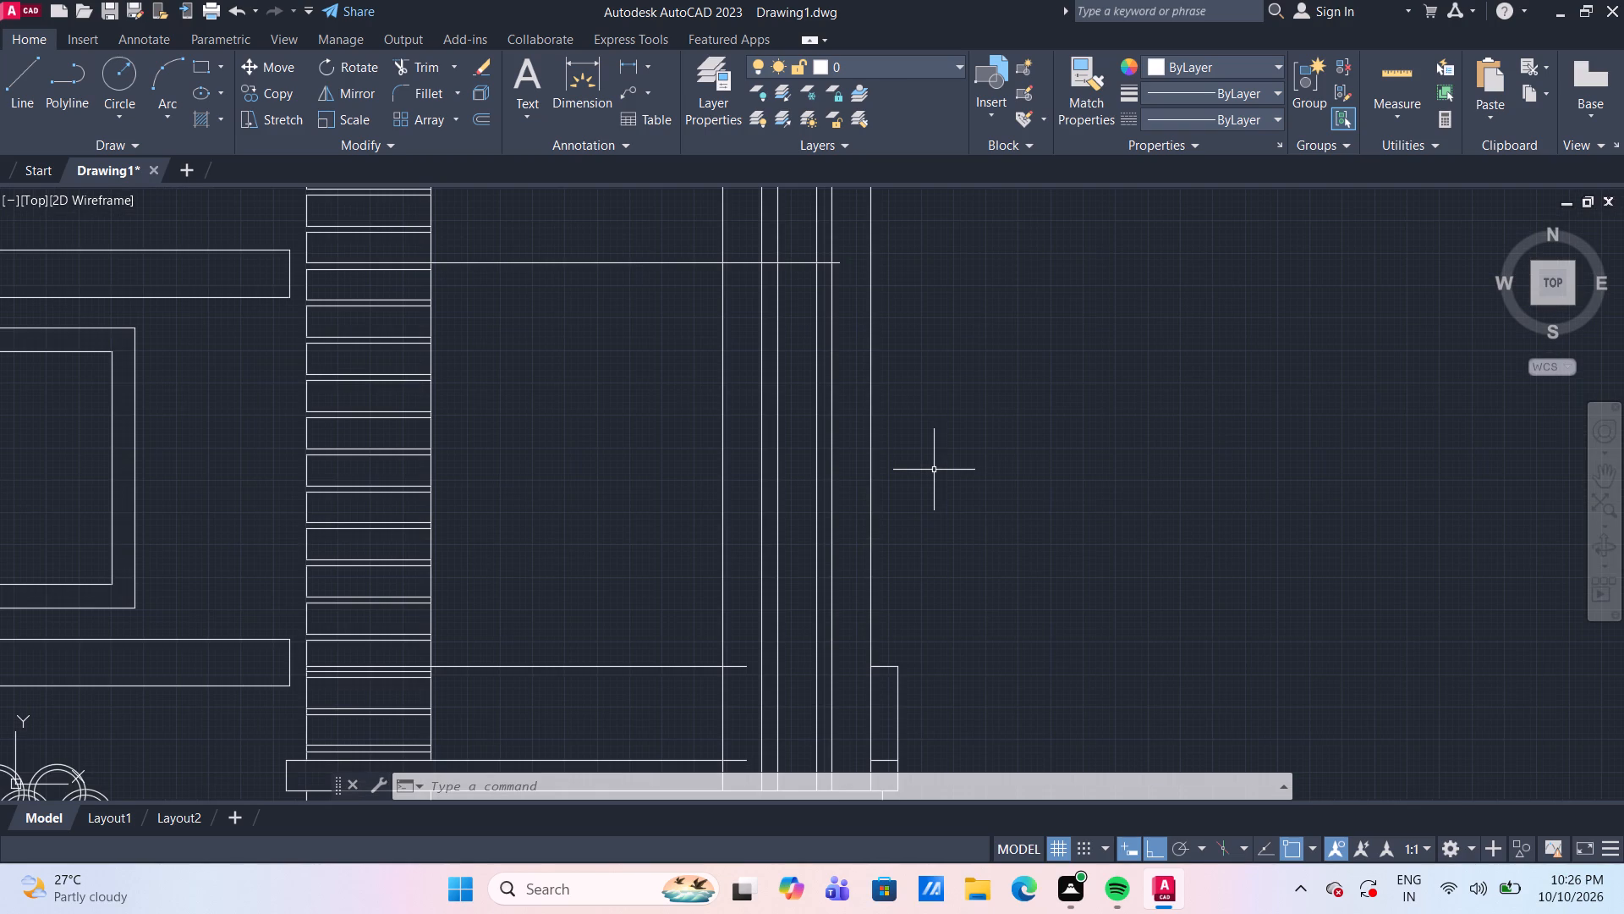
left_click(848, 520)
left_click(686, 476)
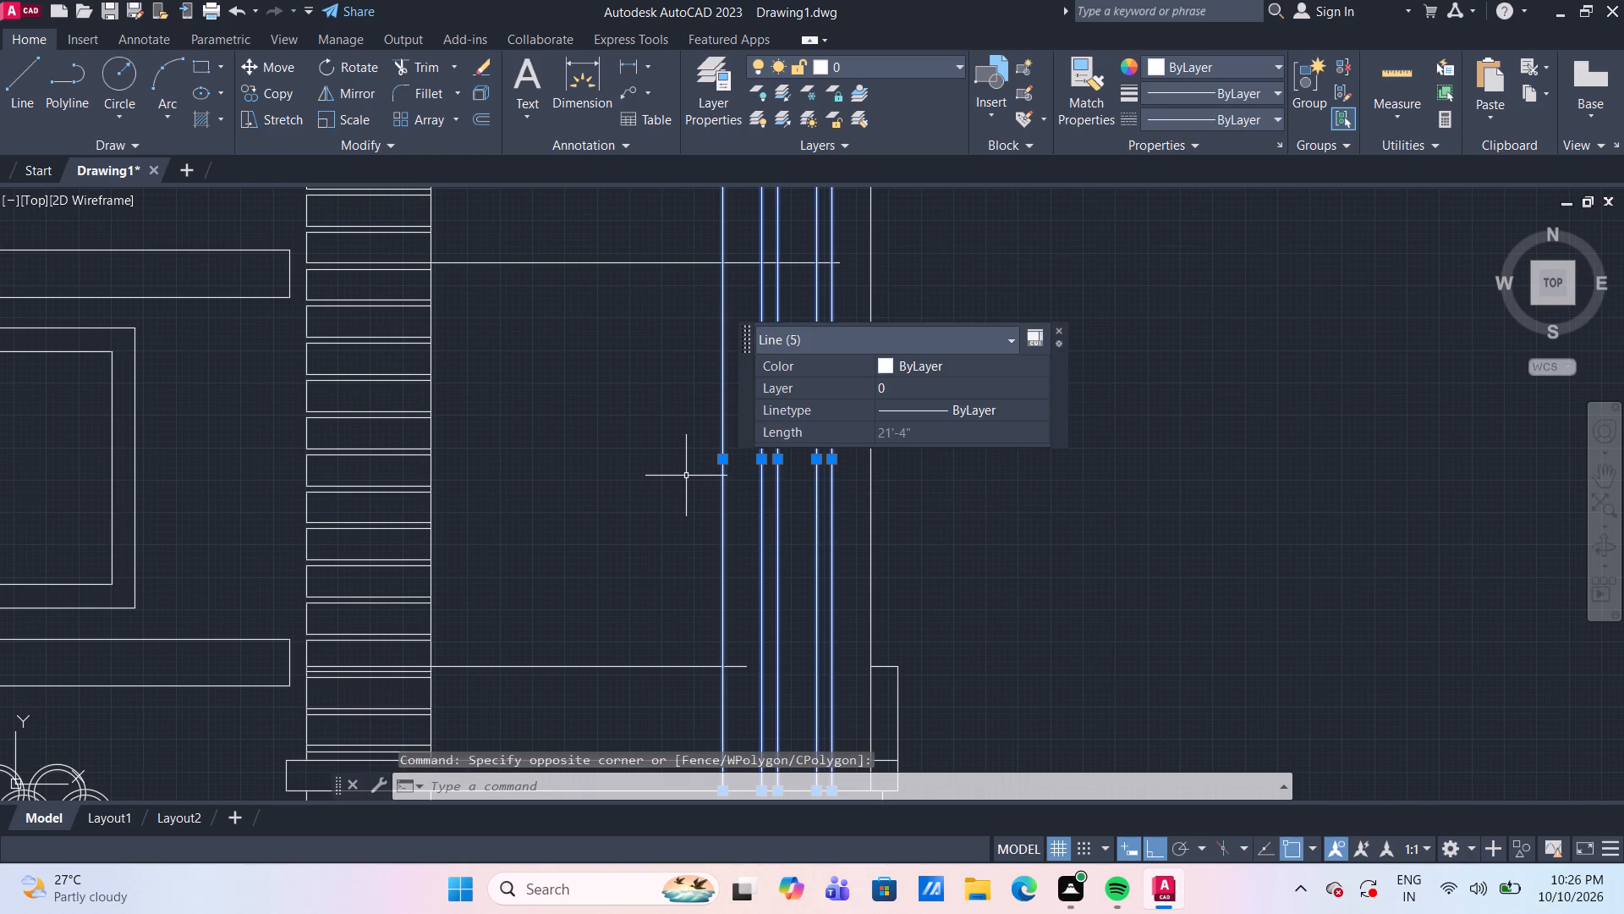
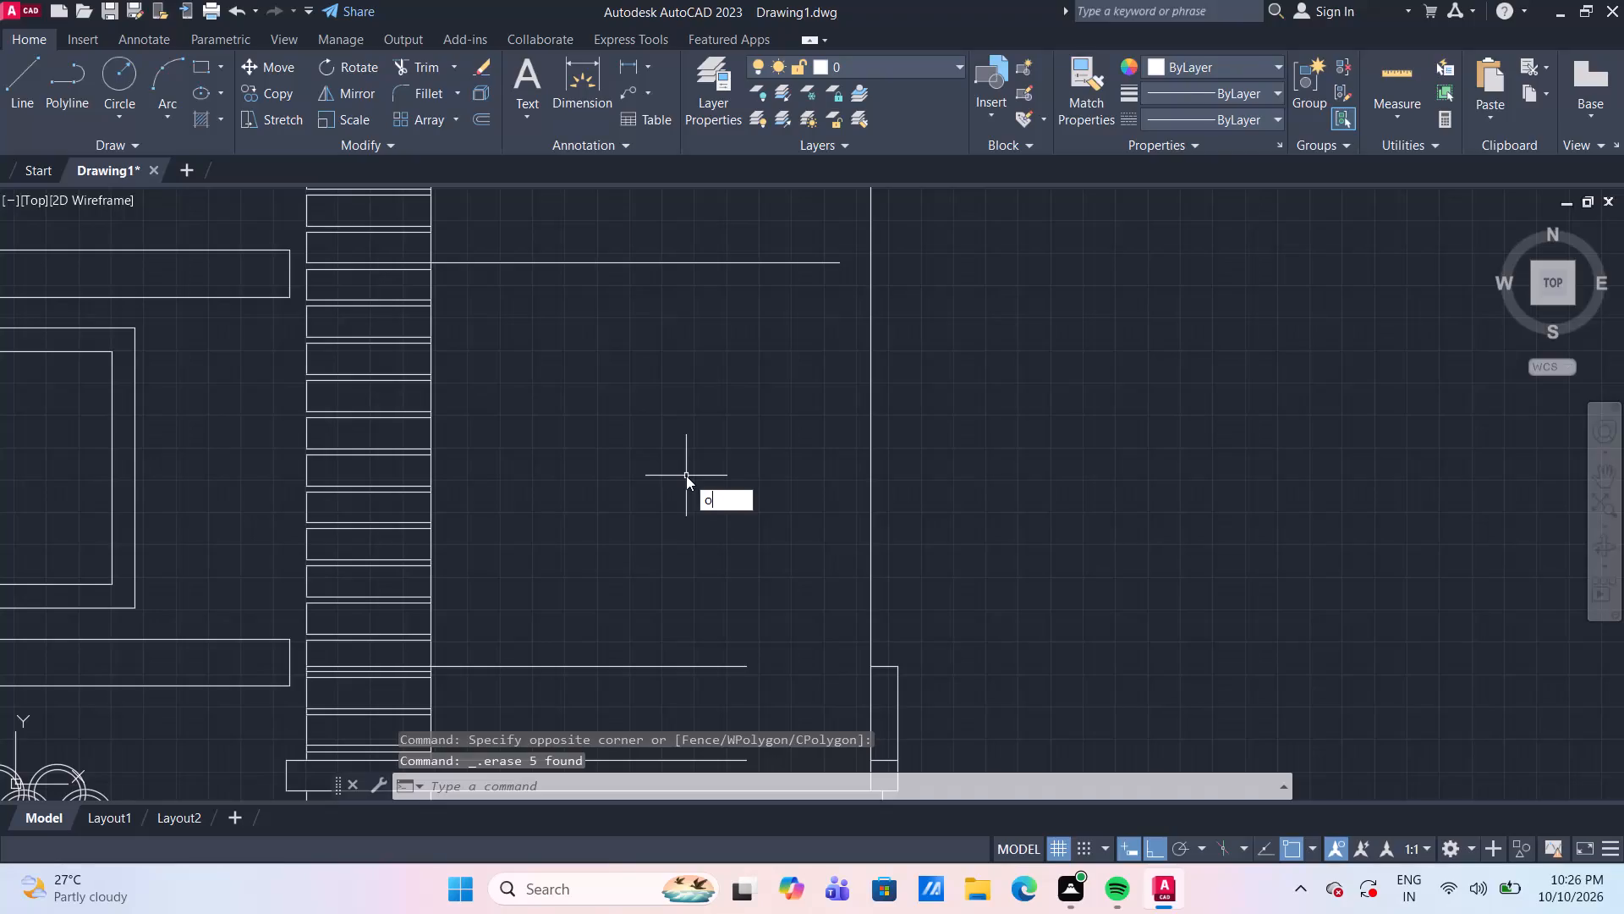
Offset the balcony's outer vertical line inward in succession by 1'6", 8", 1'6" and 8", each from the previous copy.
key("Return")
key("Return")
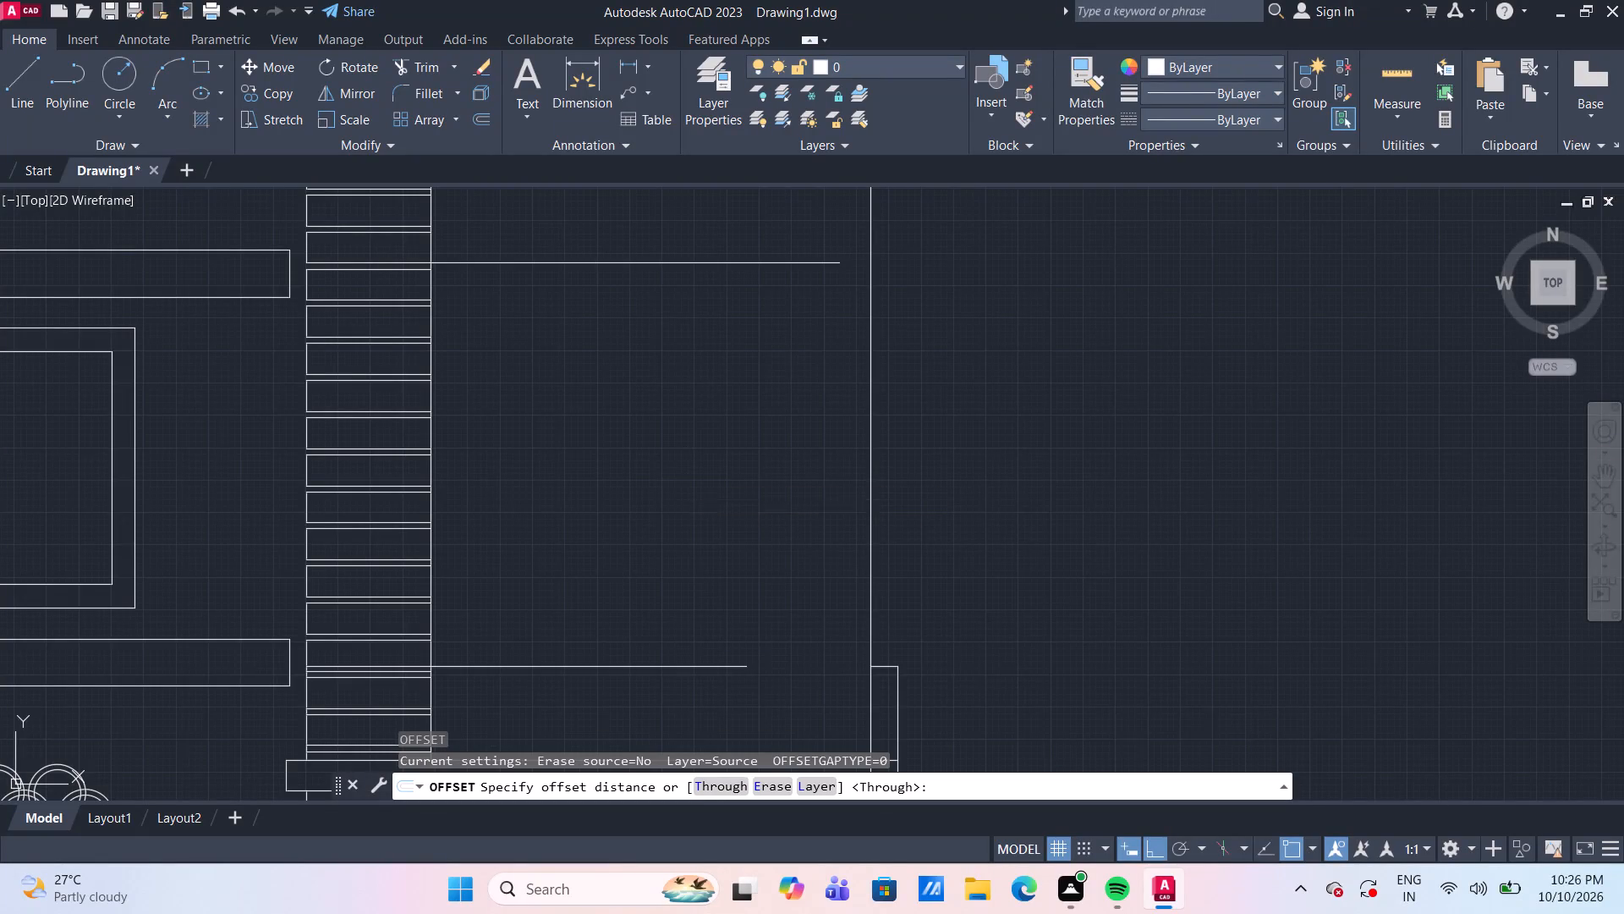
left_click(870, 525)
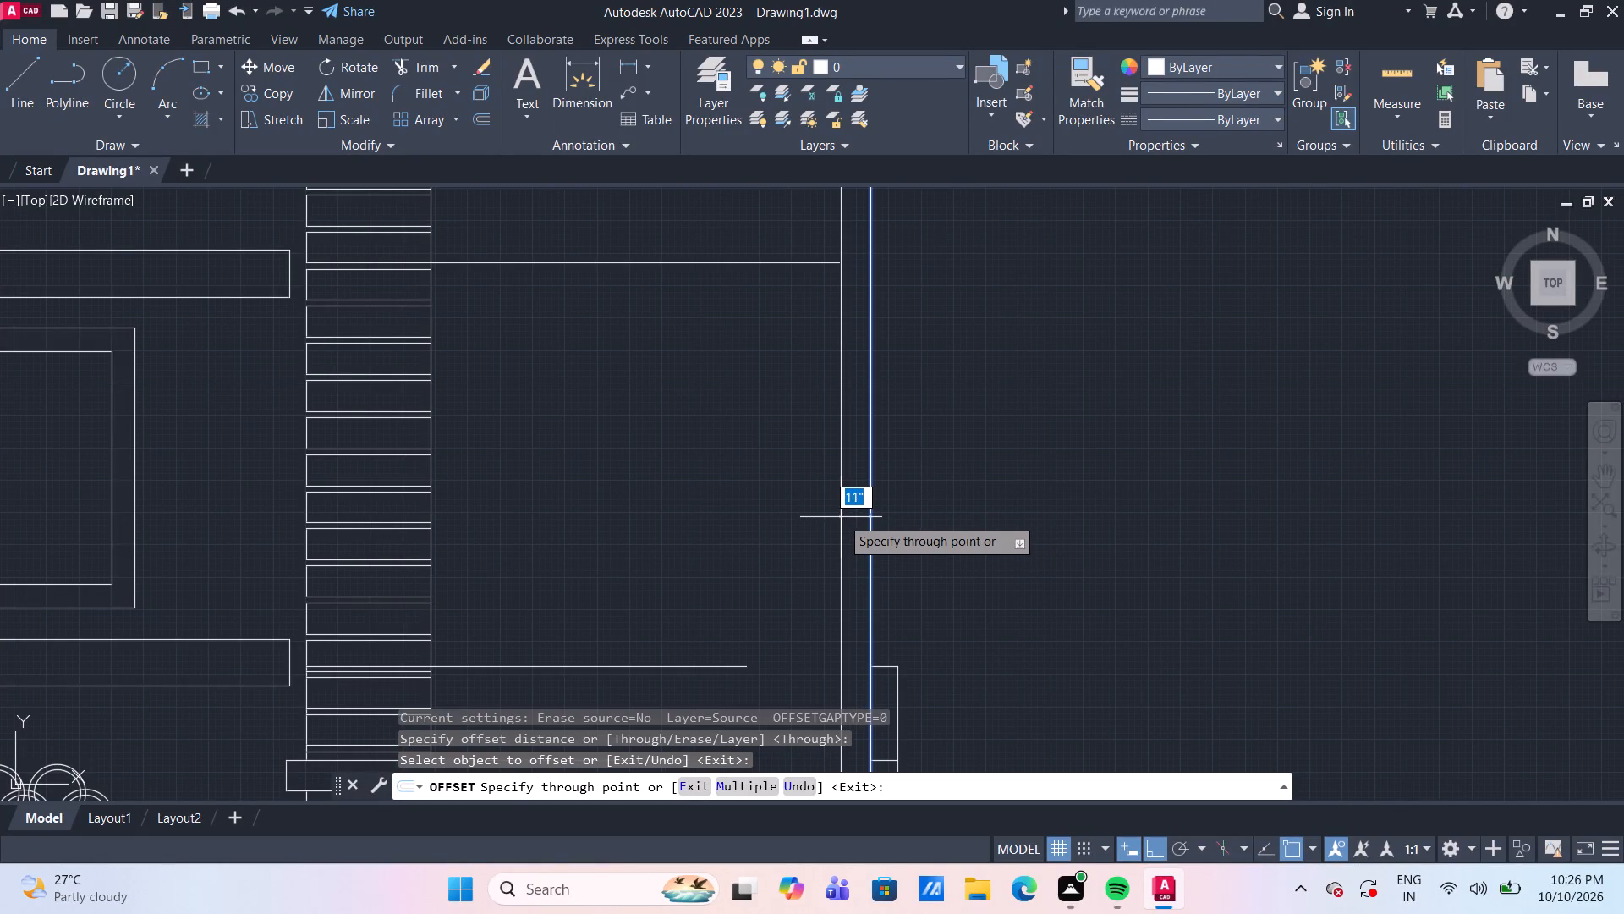
type("1'6\"")
key("Return")
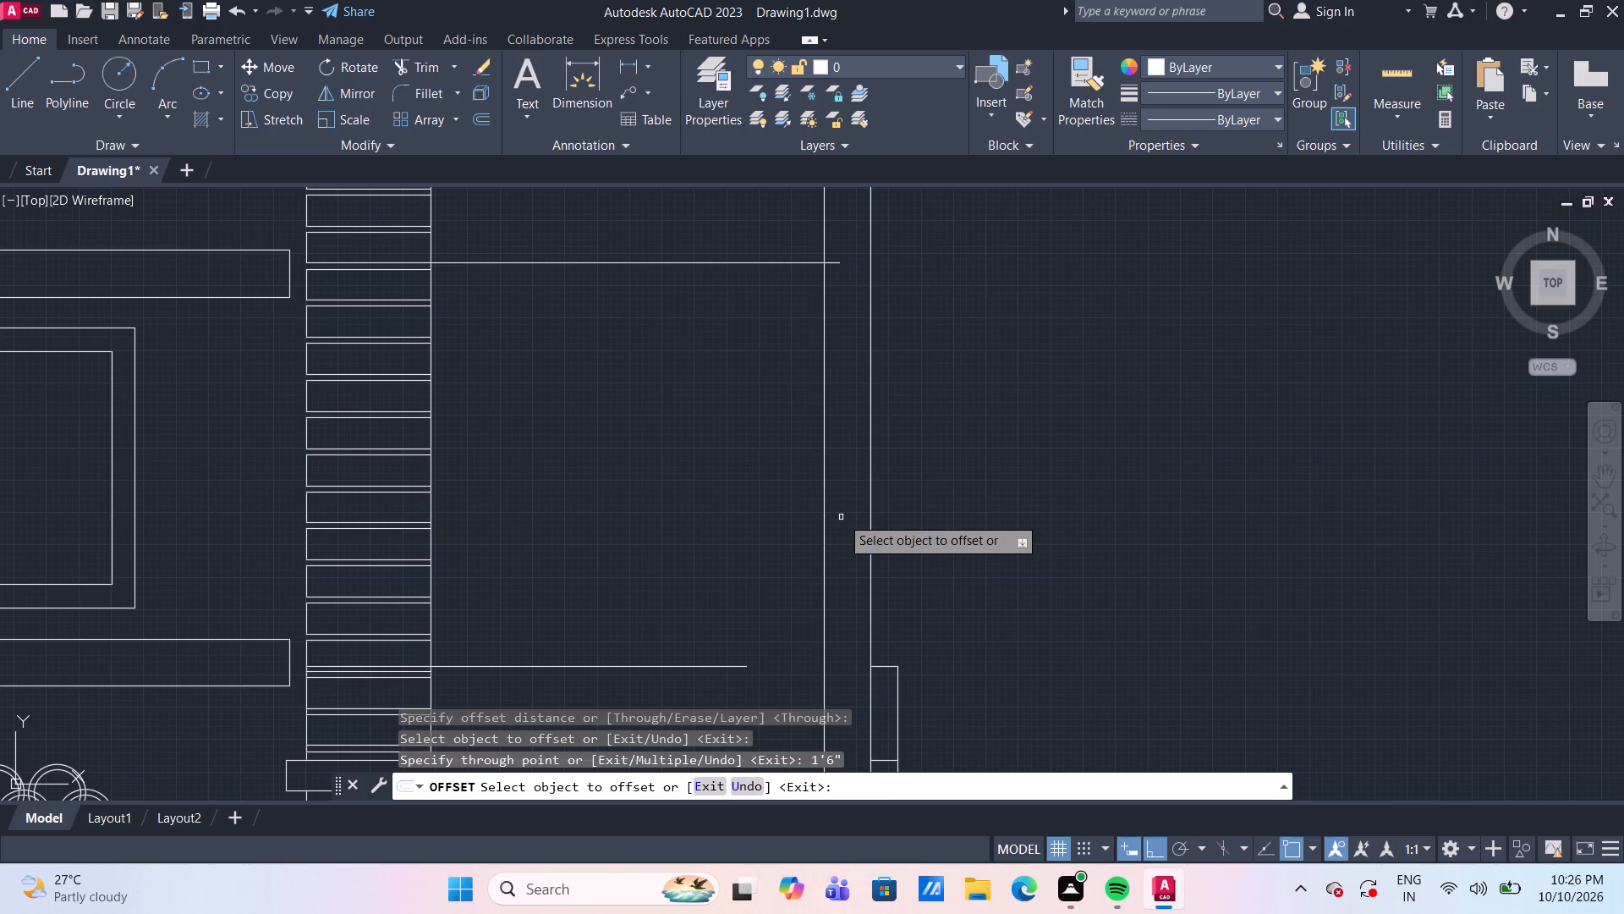
left_click_drag(825, 498, 816, 498)
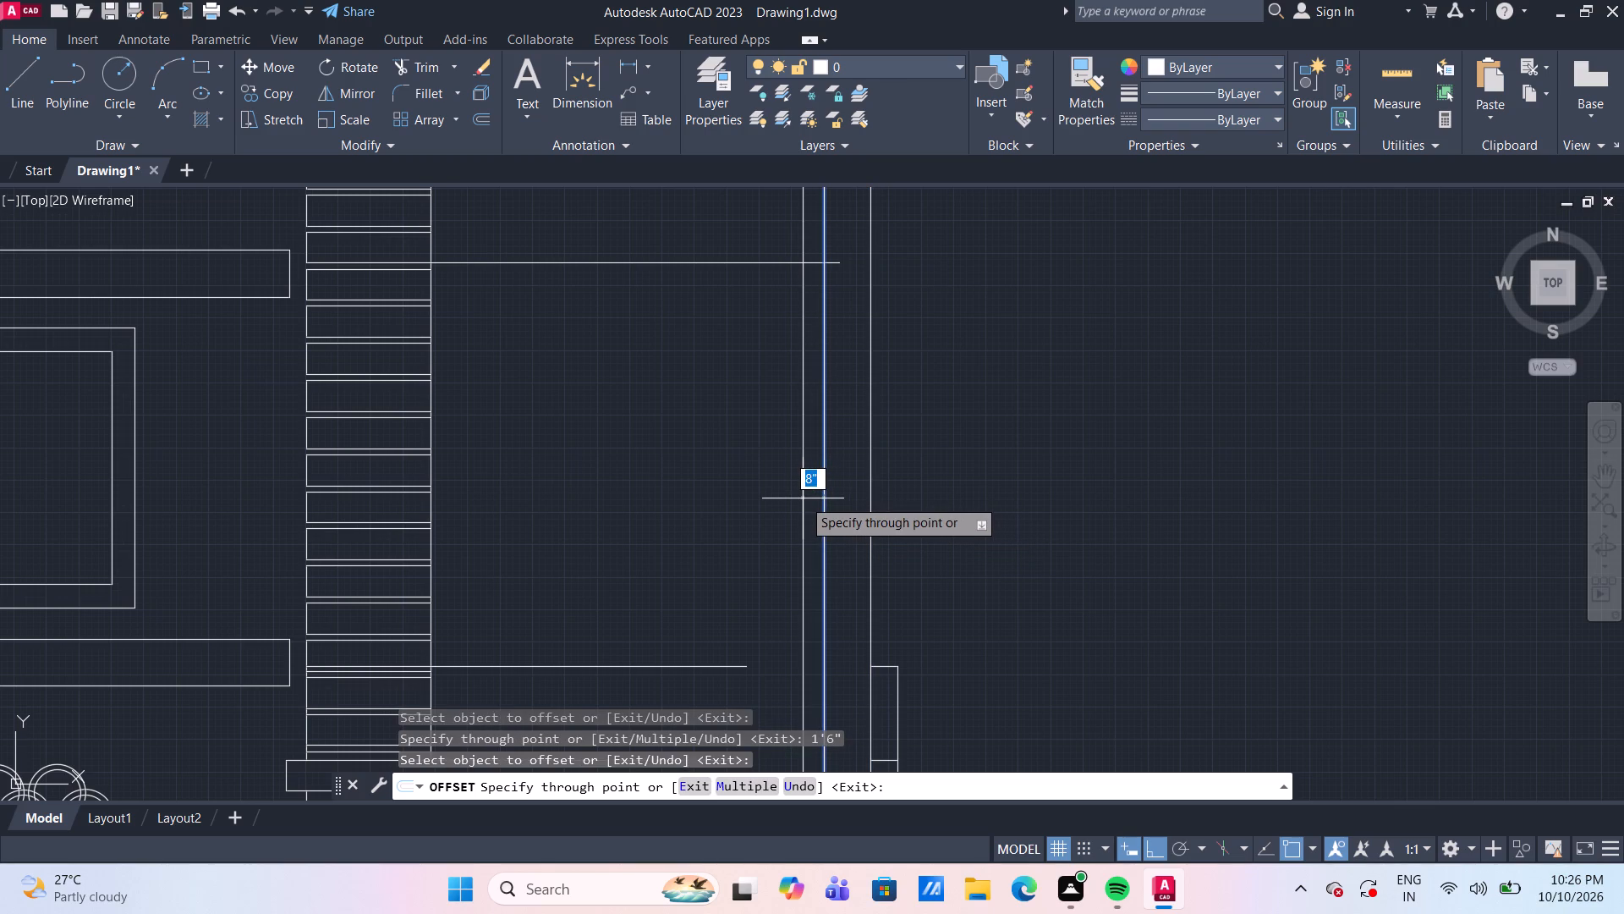
type("8\"")
key("Return")
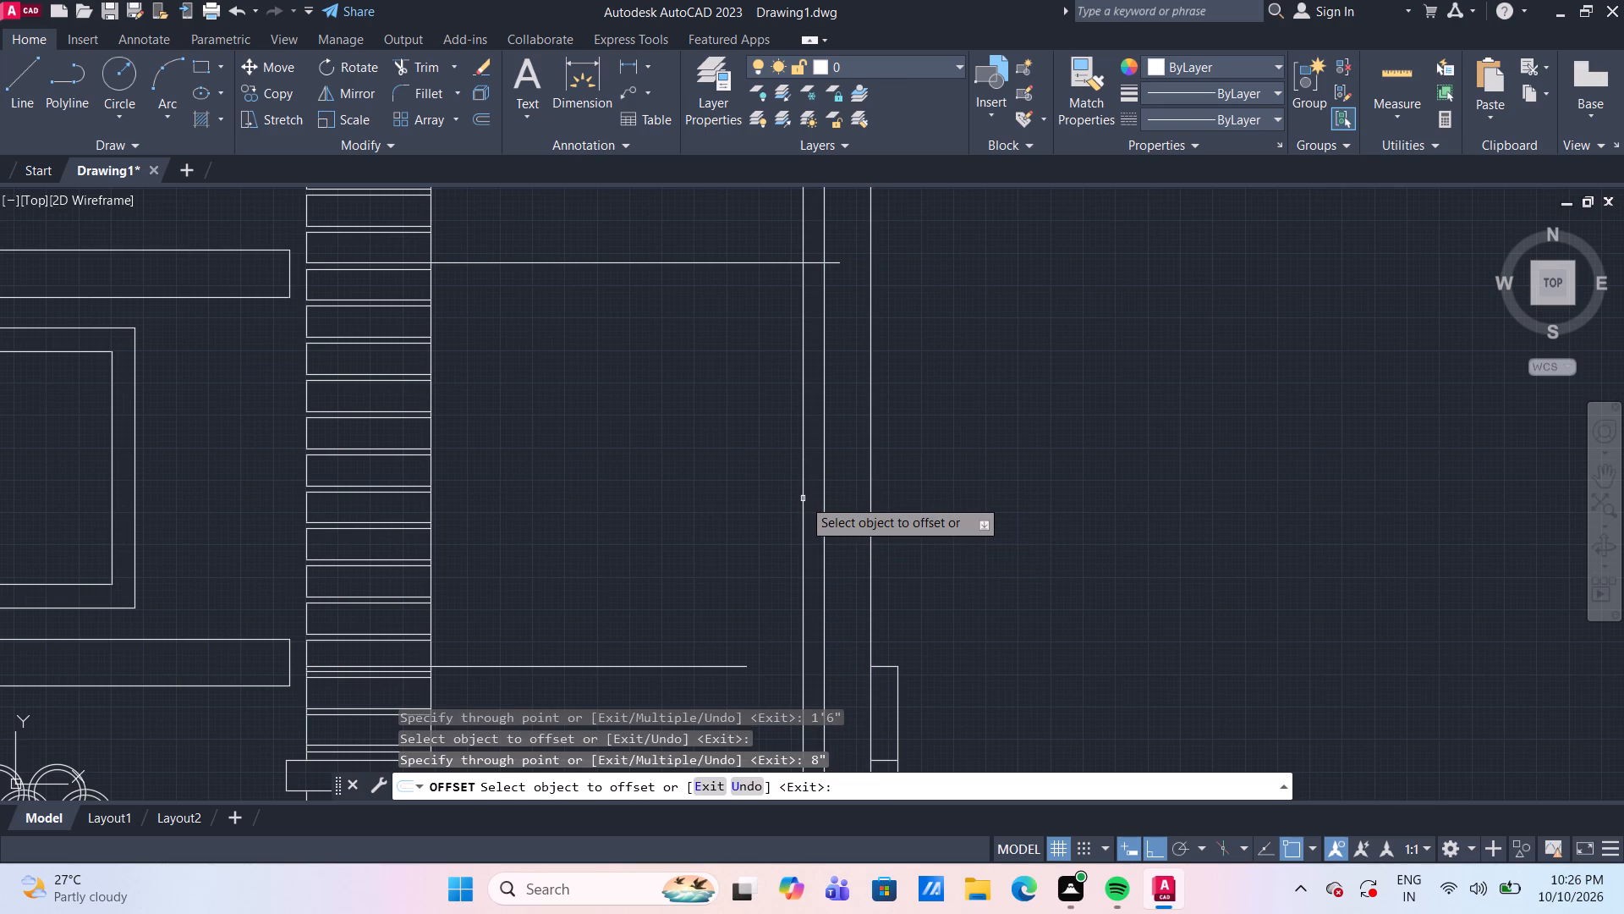
left_click(803, 498)
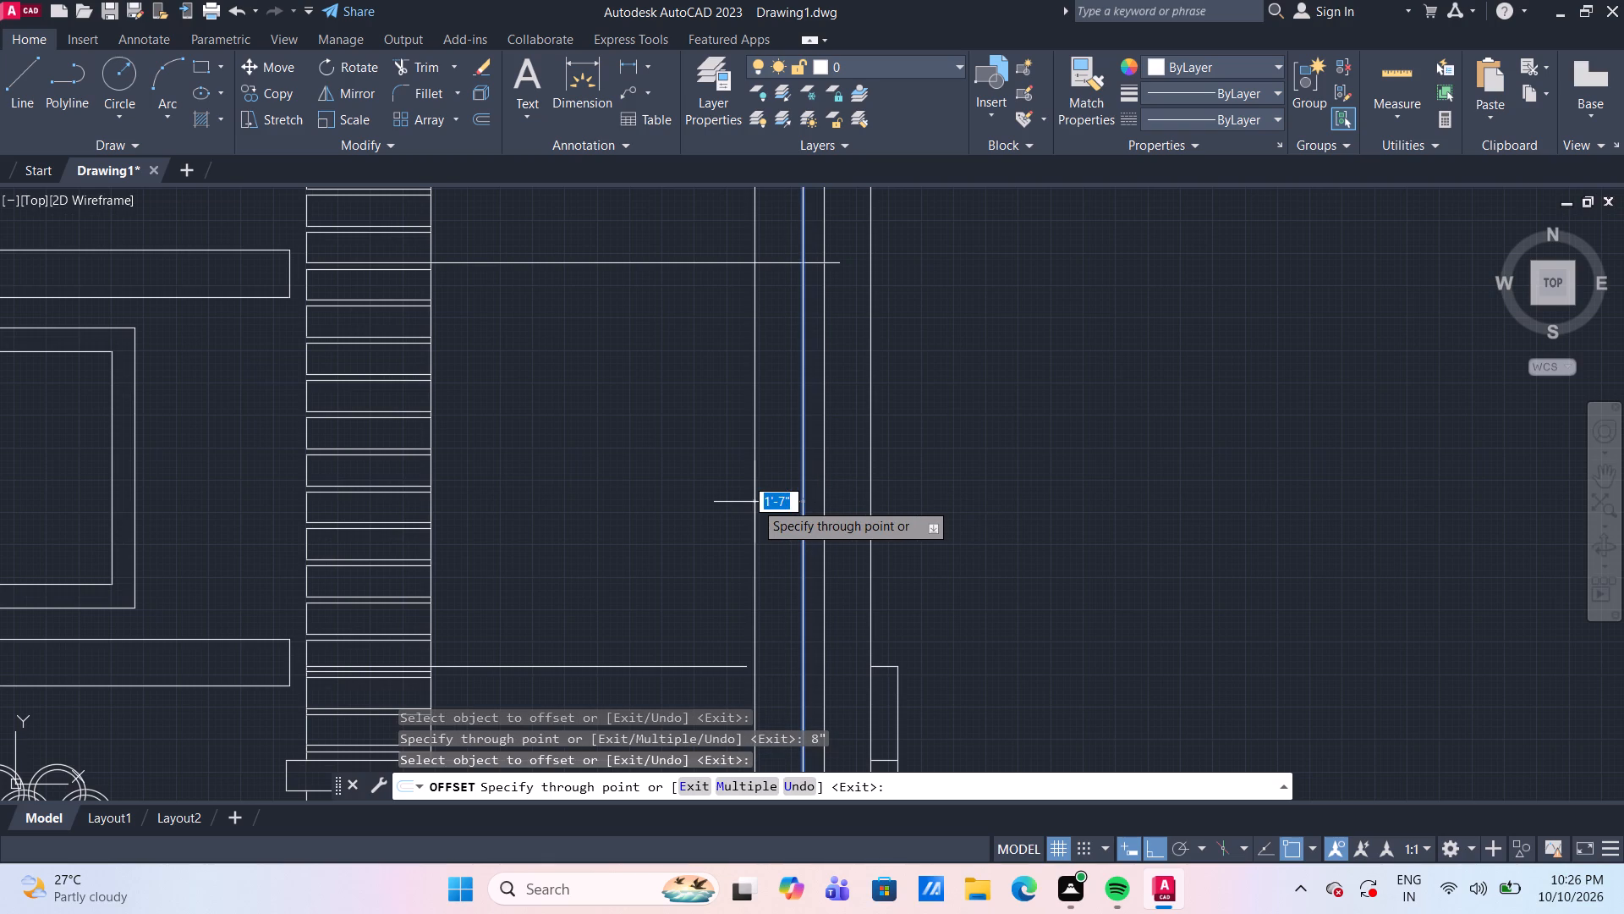
type("1'6\"")
key("Return")
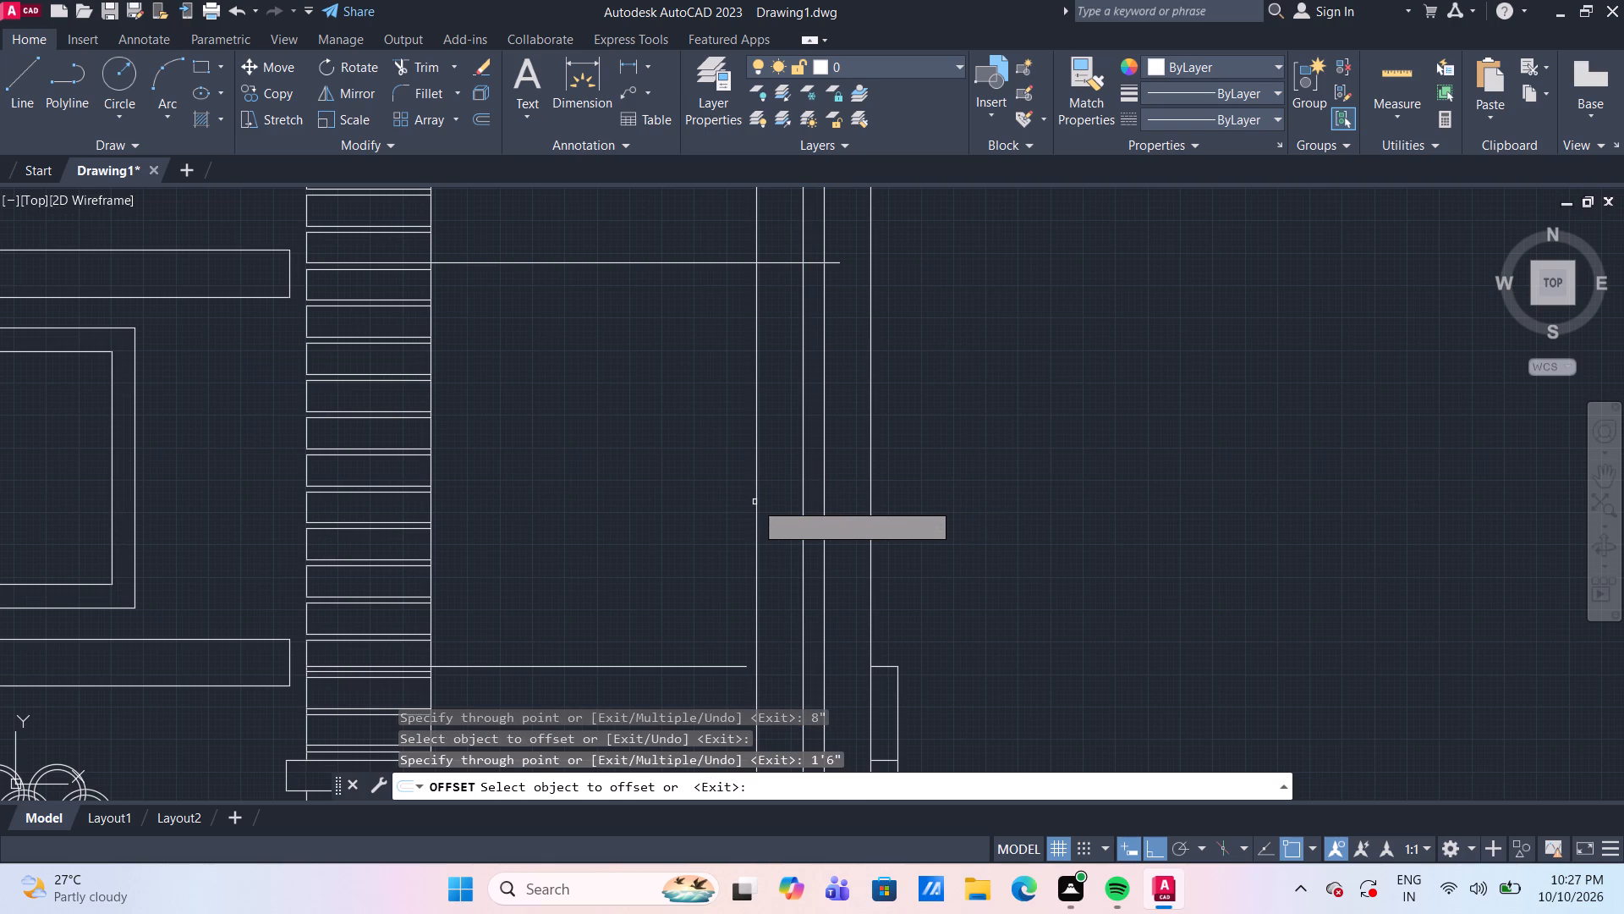
left_click(754, 502)
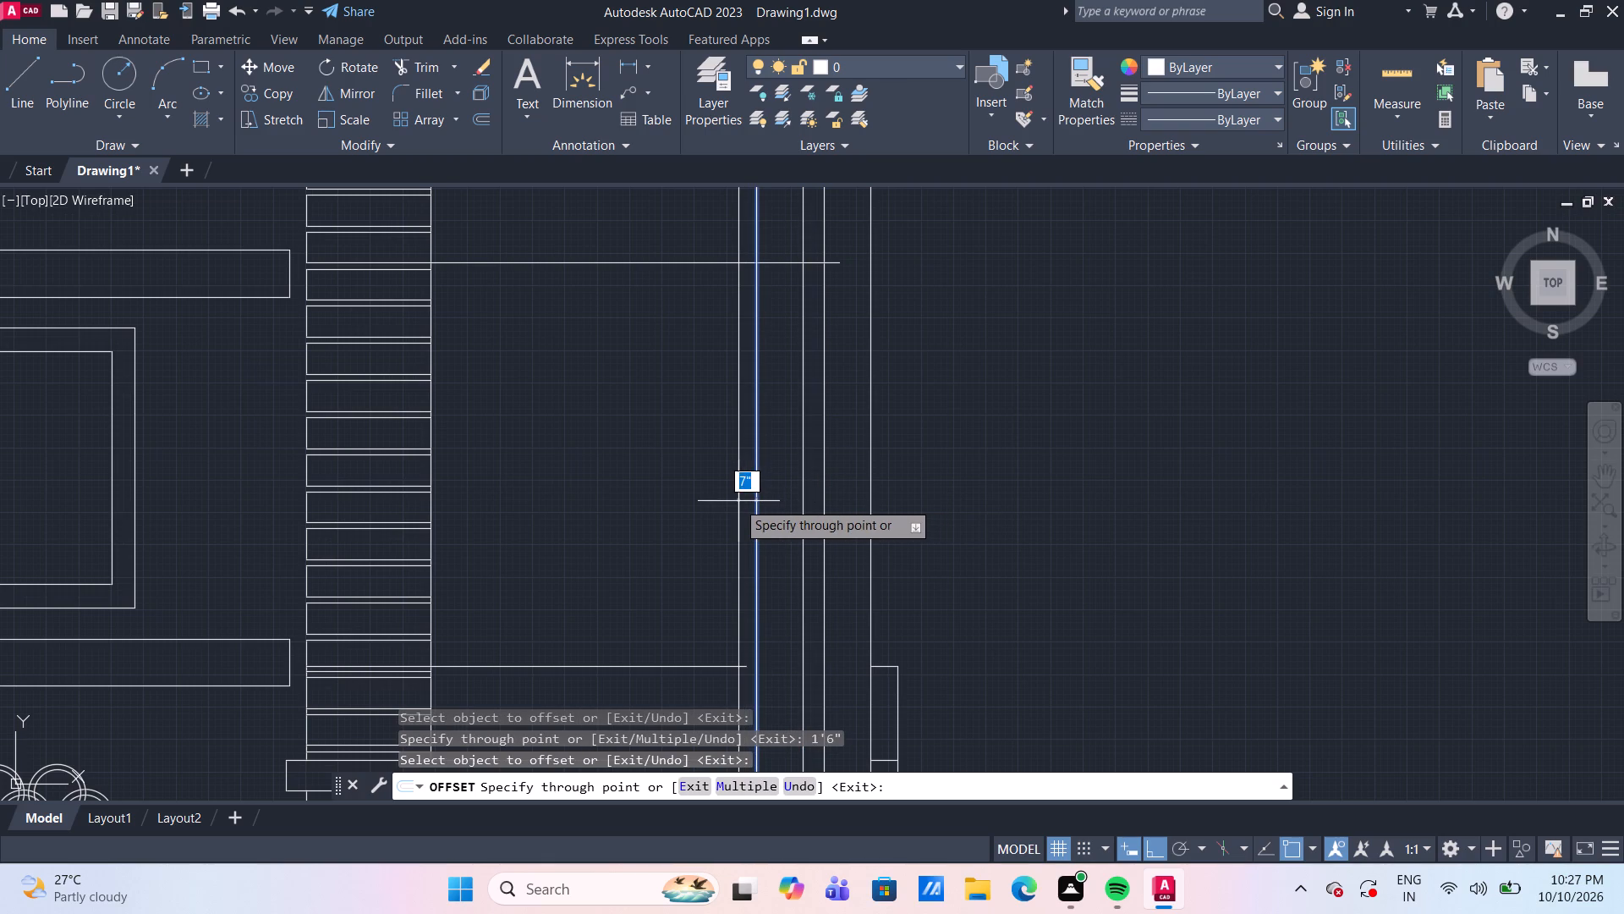
type("8\"")
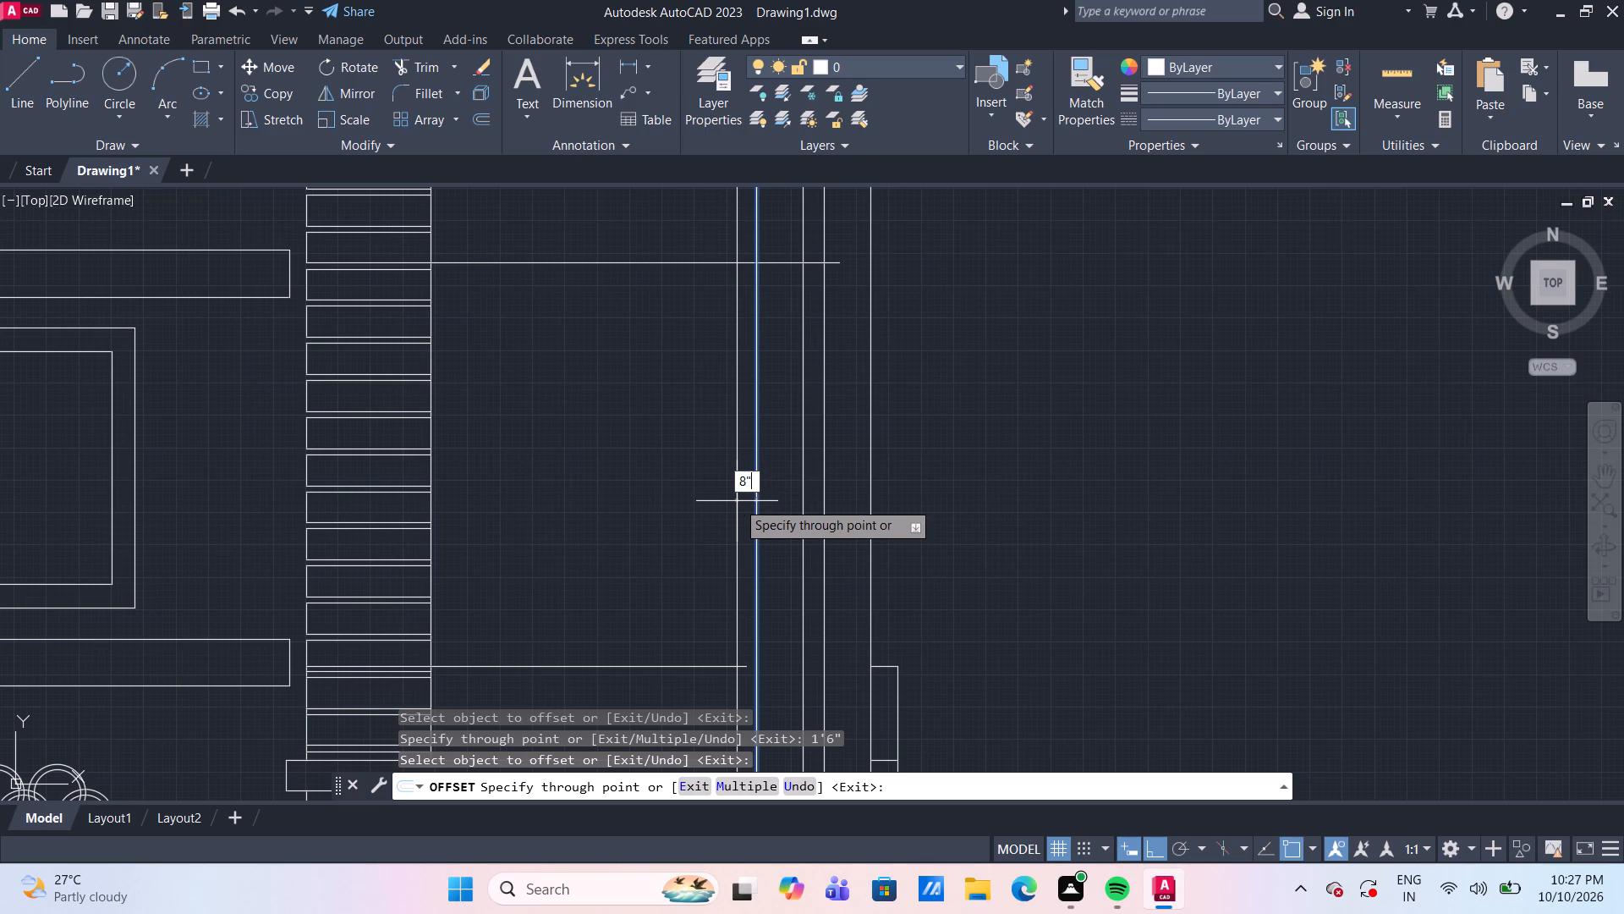
key("Return")
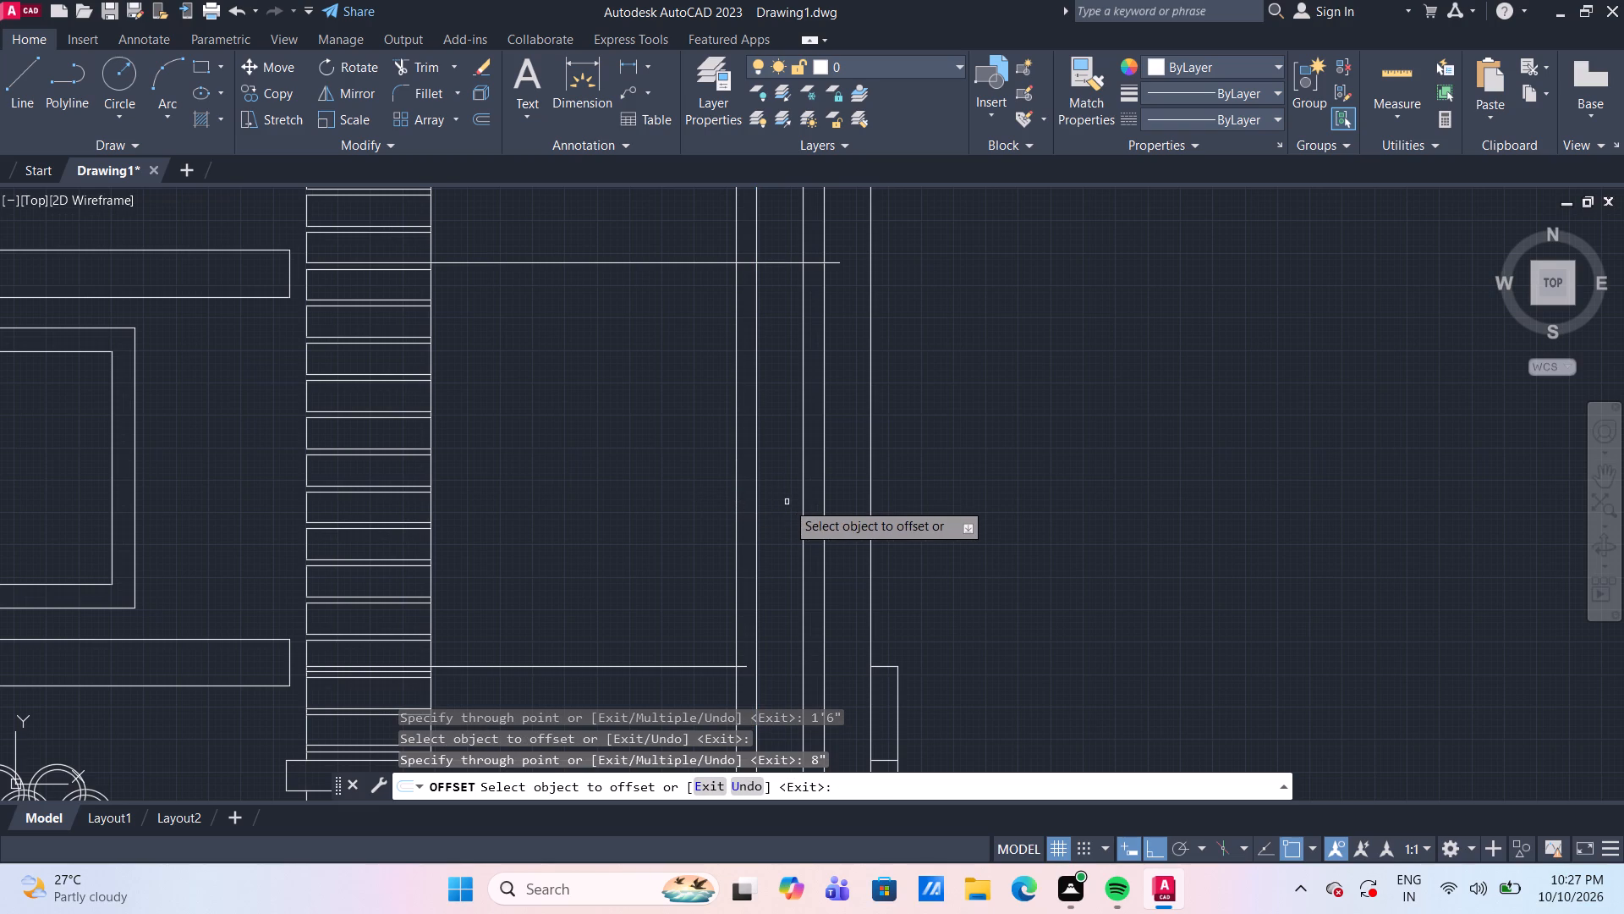
key("Escape")
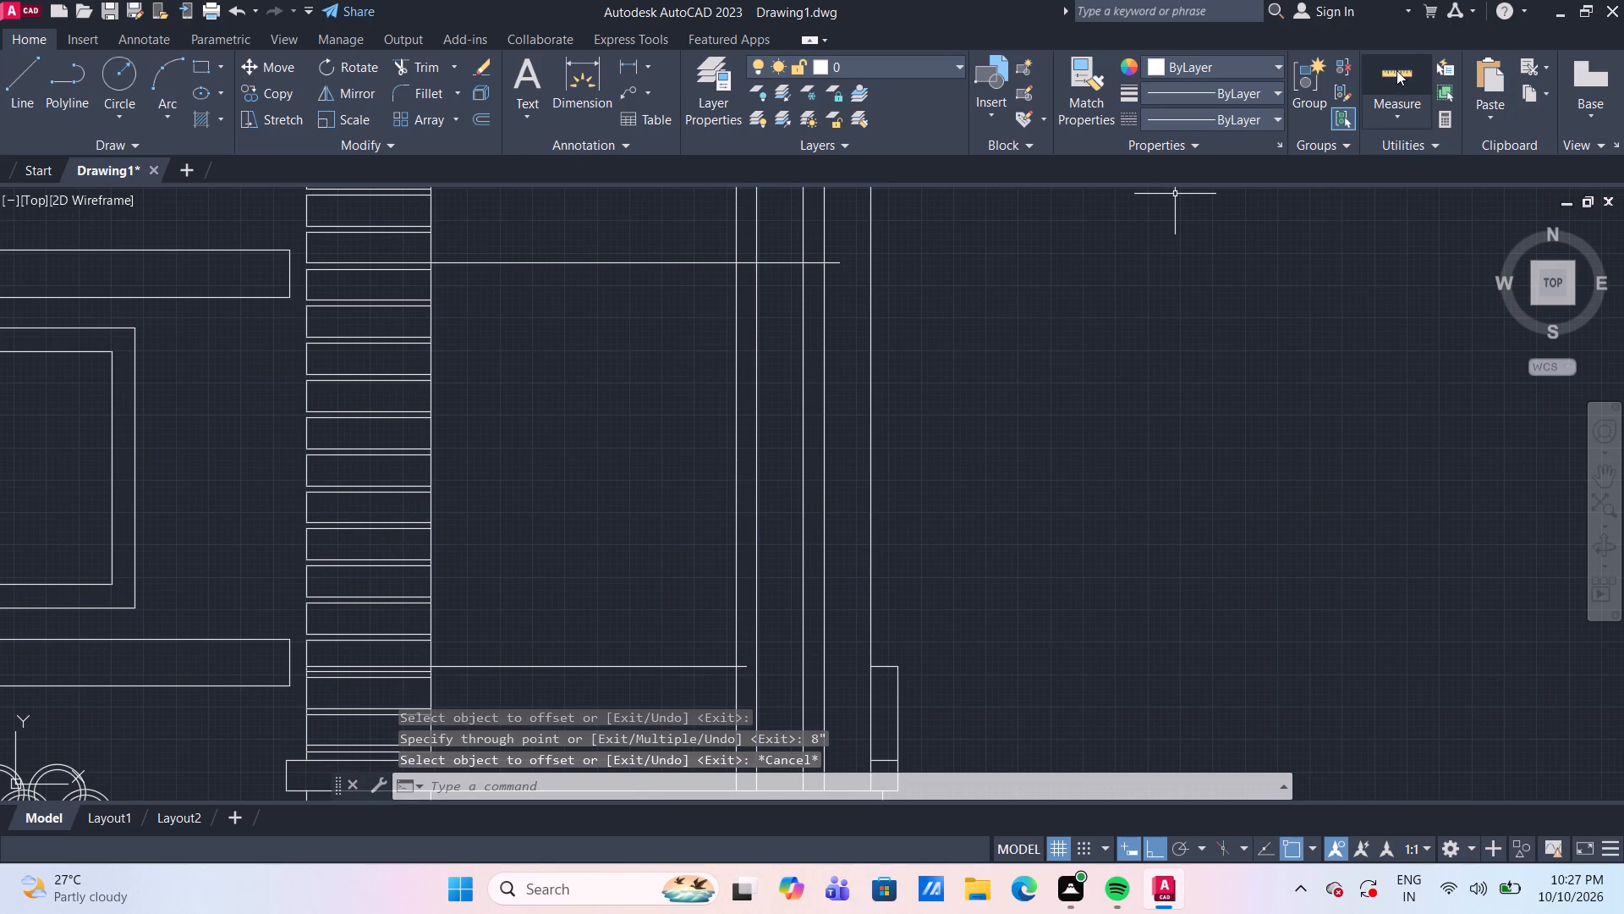
Measure the spacing between the offset vertical lines with Quick Measure.
left_click_drag(1396, 70, 1389, 86)
scroll(851, 352, "up", 2)
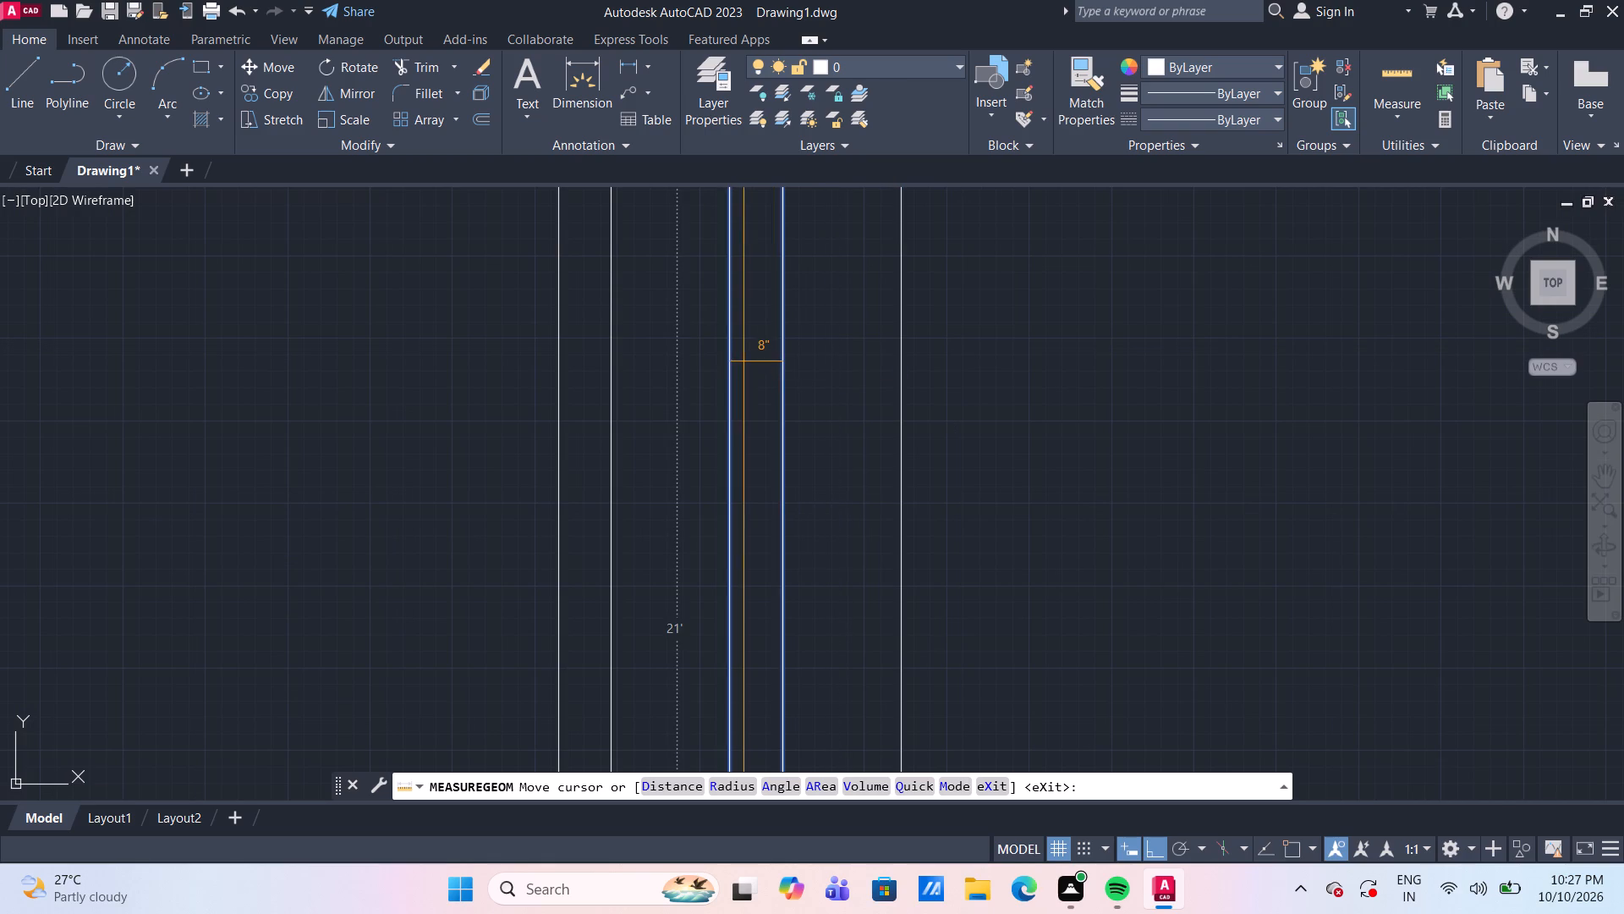
key("Escape")
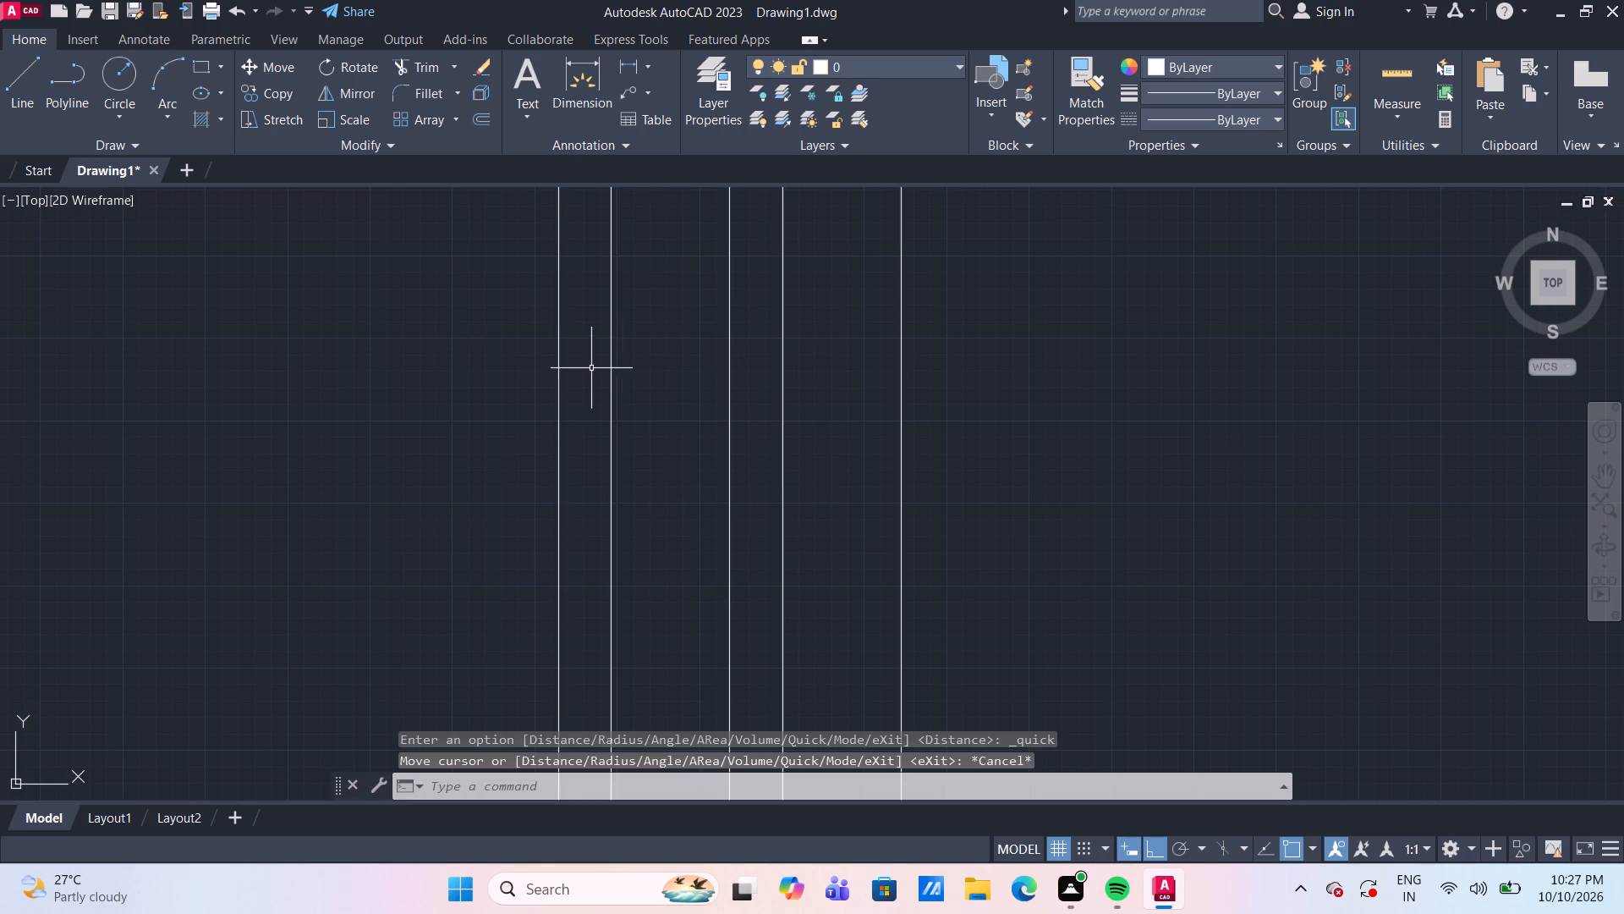
Offset the innermost of the new vertical lines a further 1'6" toward the striped column.
scroll(684, 357, "down", 2)
middle_click_drag(703, 465, 775, 366)
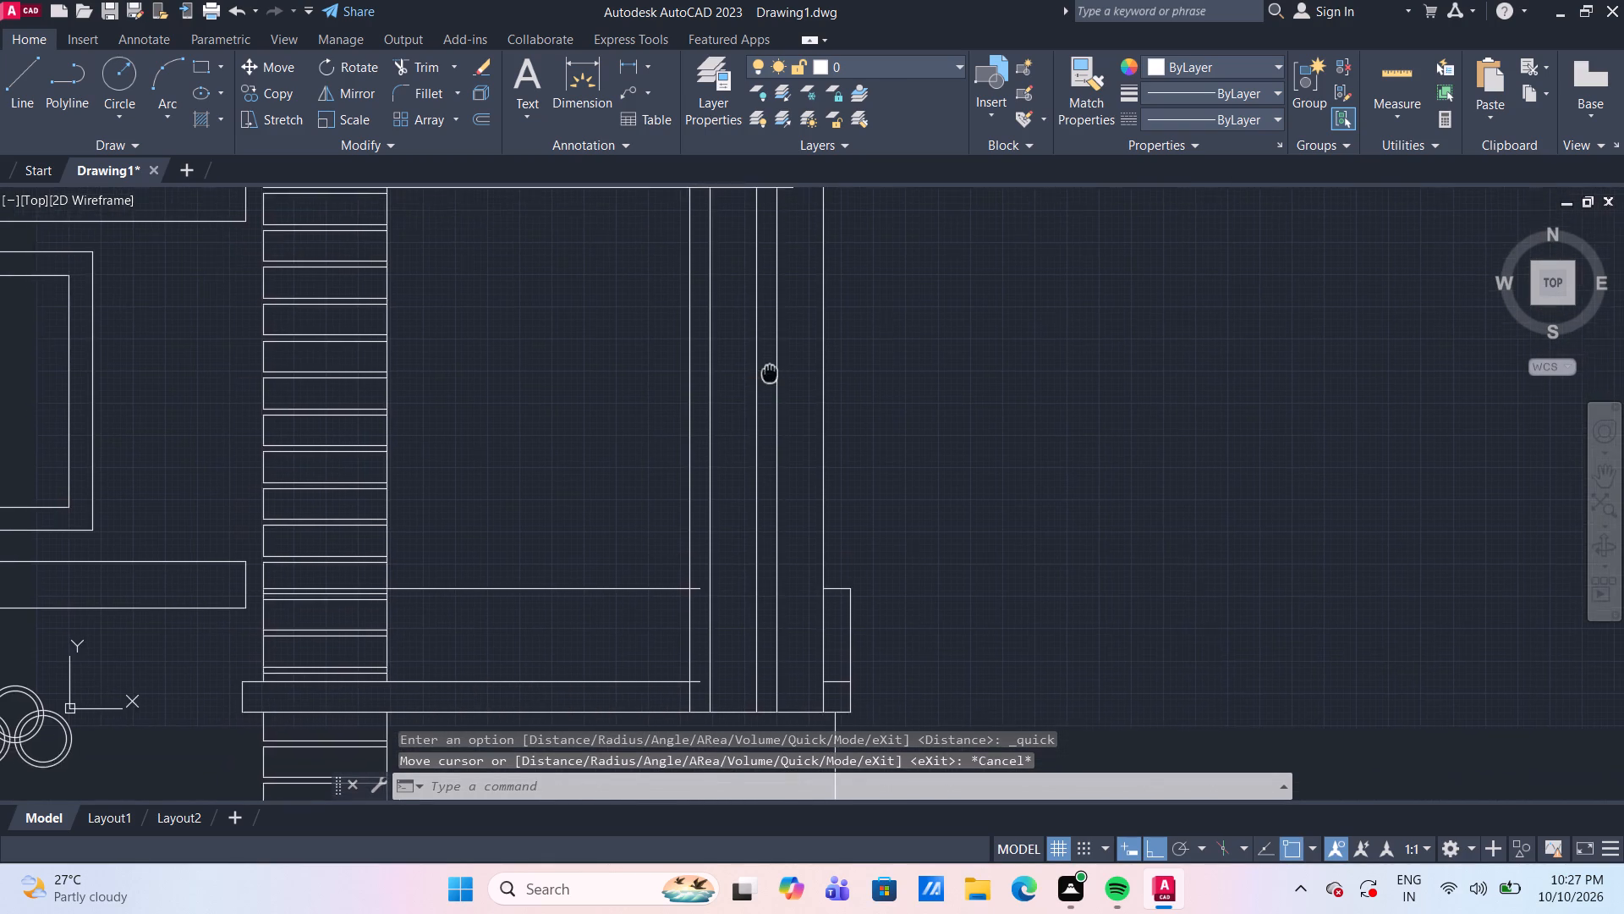
key("o")
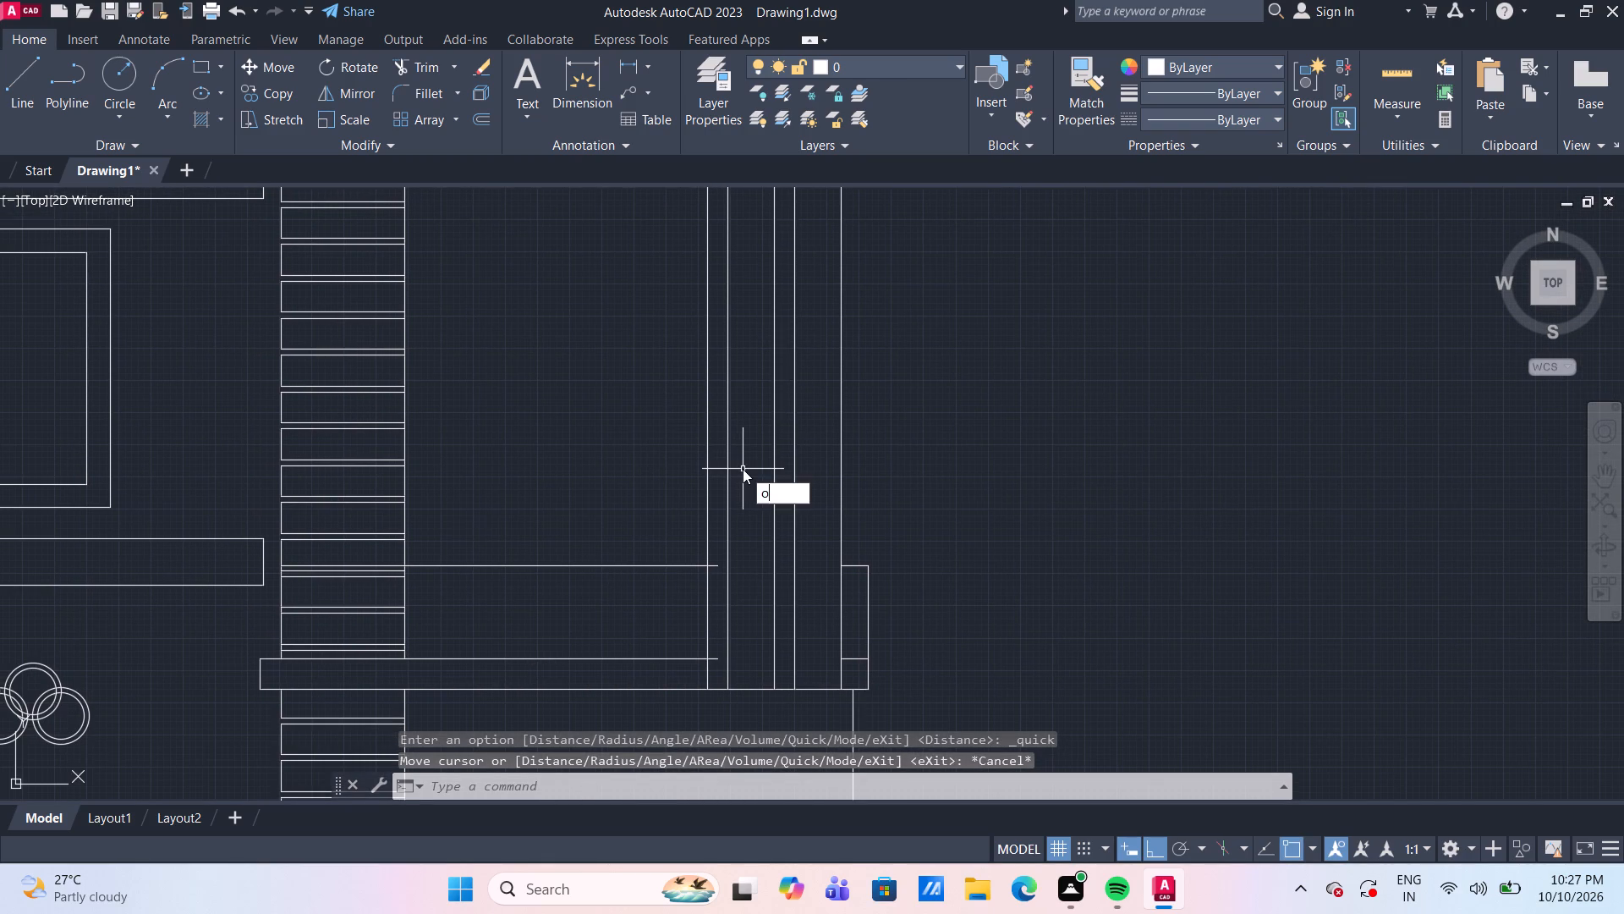
key("Return")
key("Return")
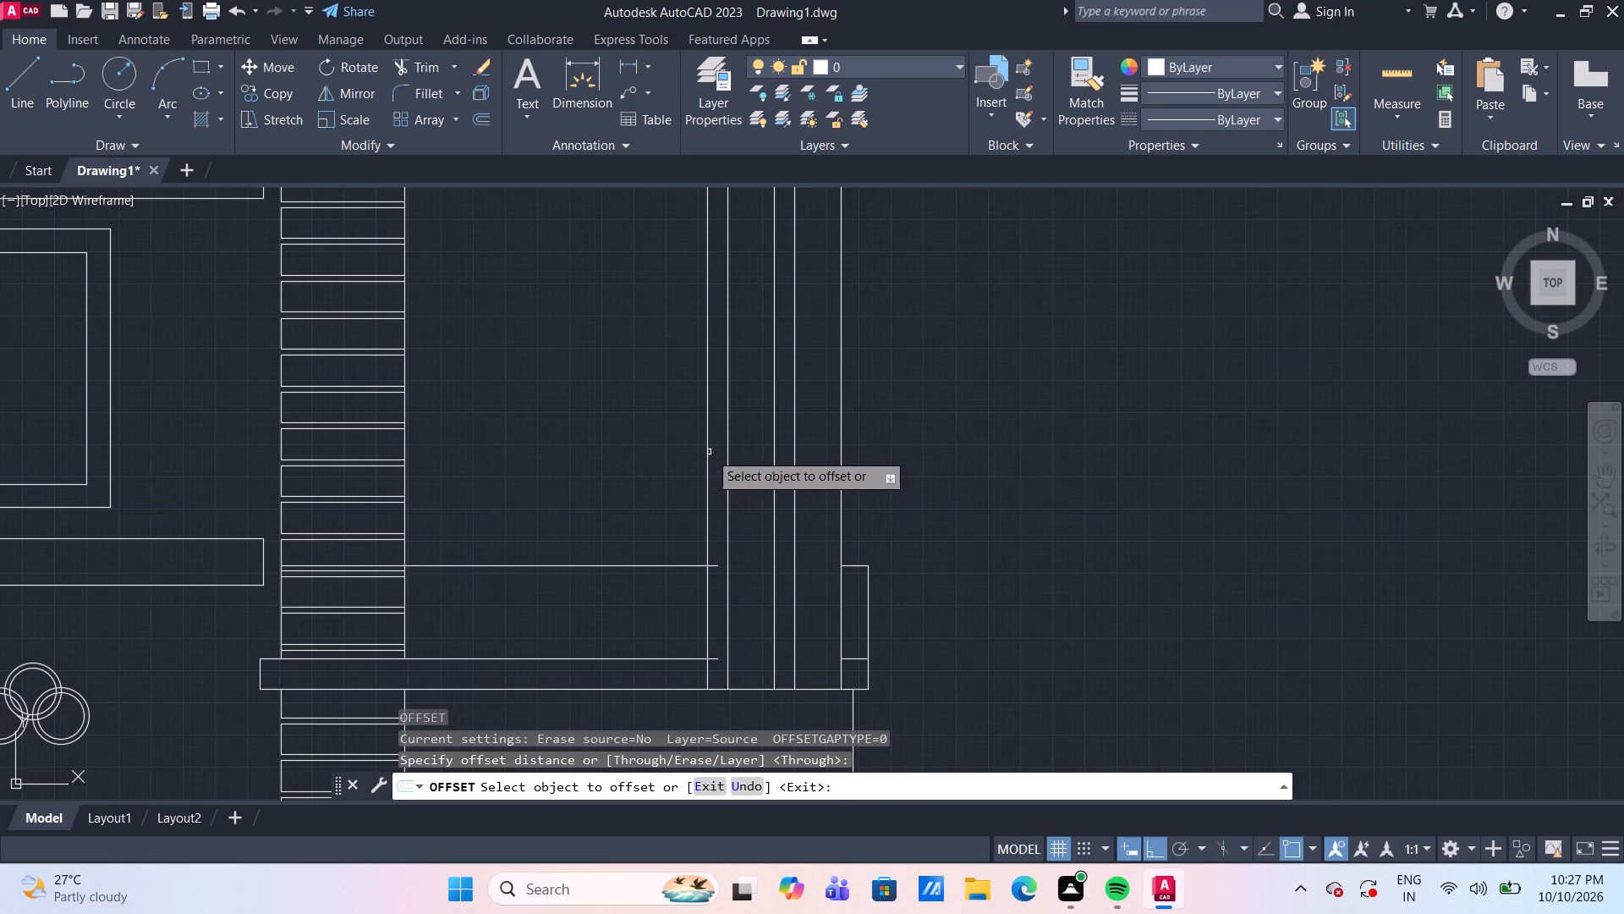
left_click(706, 450)
type("1'6\"")
key("Return")
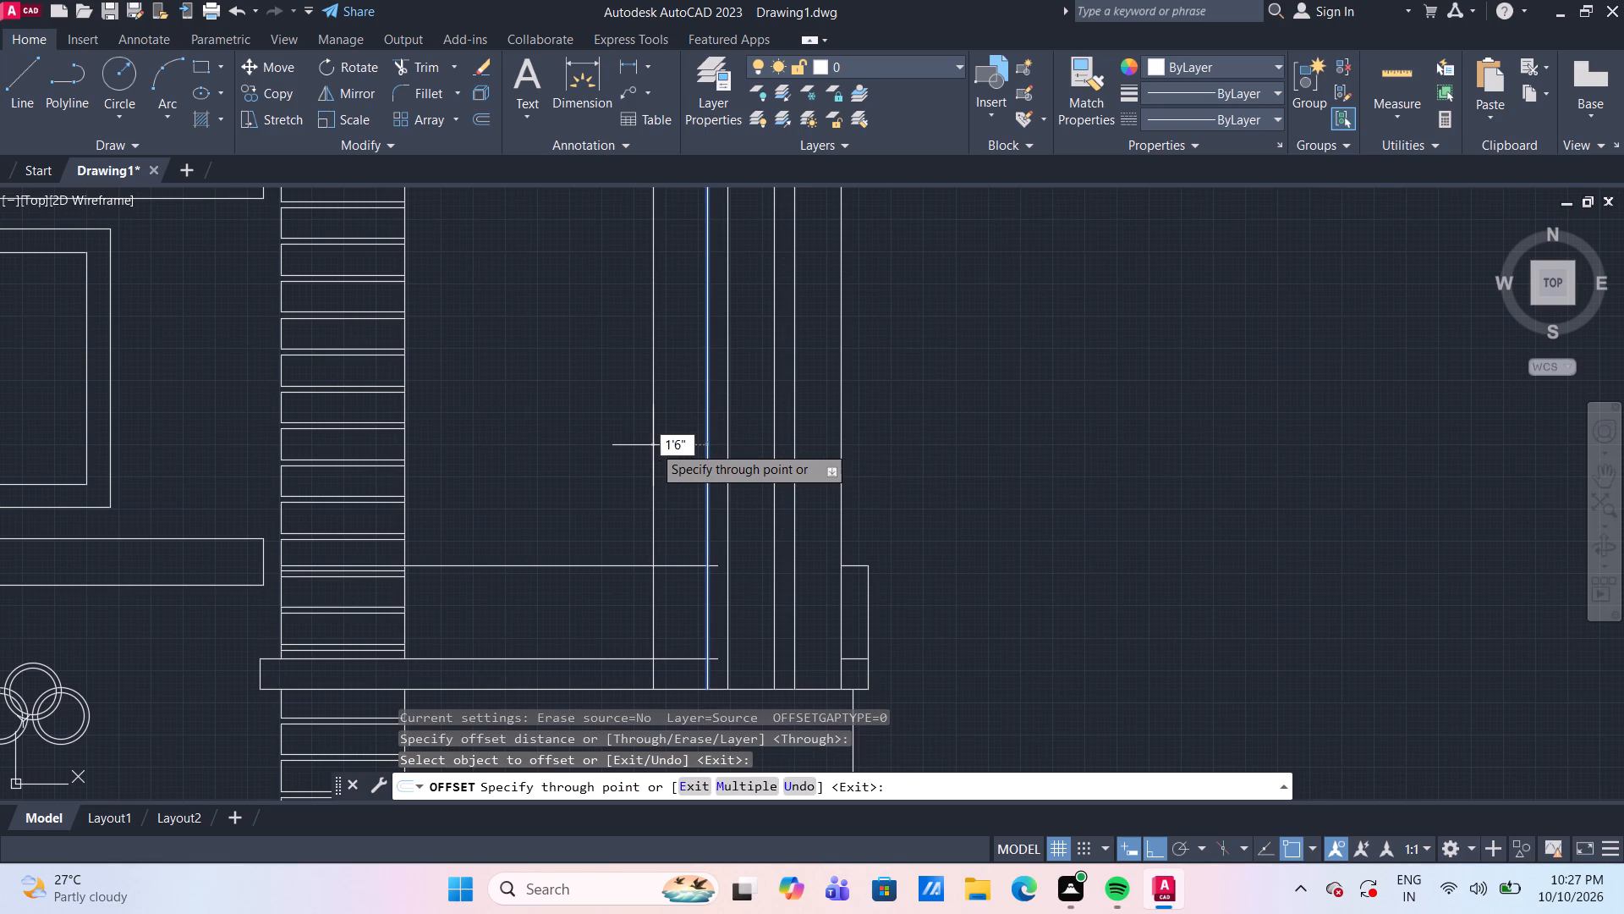
key("Escape")
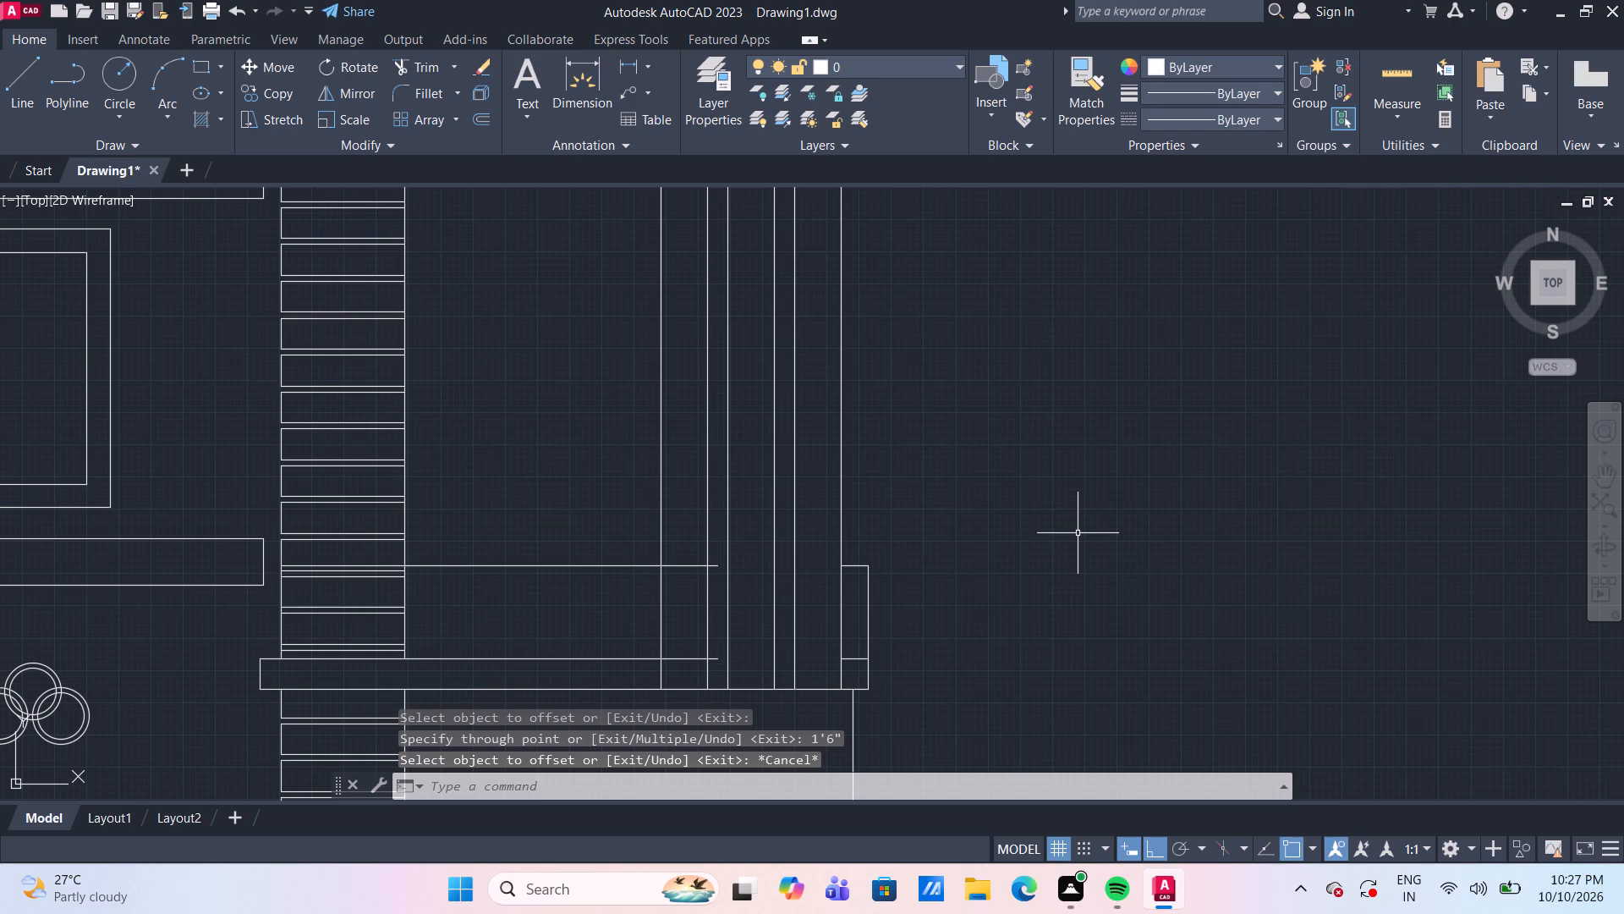
Extend the lower balcony band's two short horizontal lines across the vertical lines to meet the band's outer end piece.
type("tr")
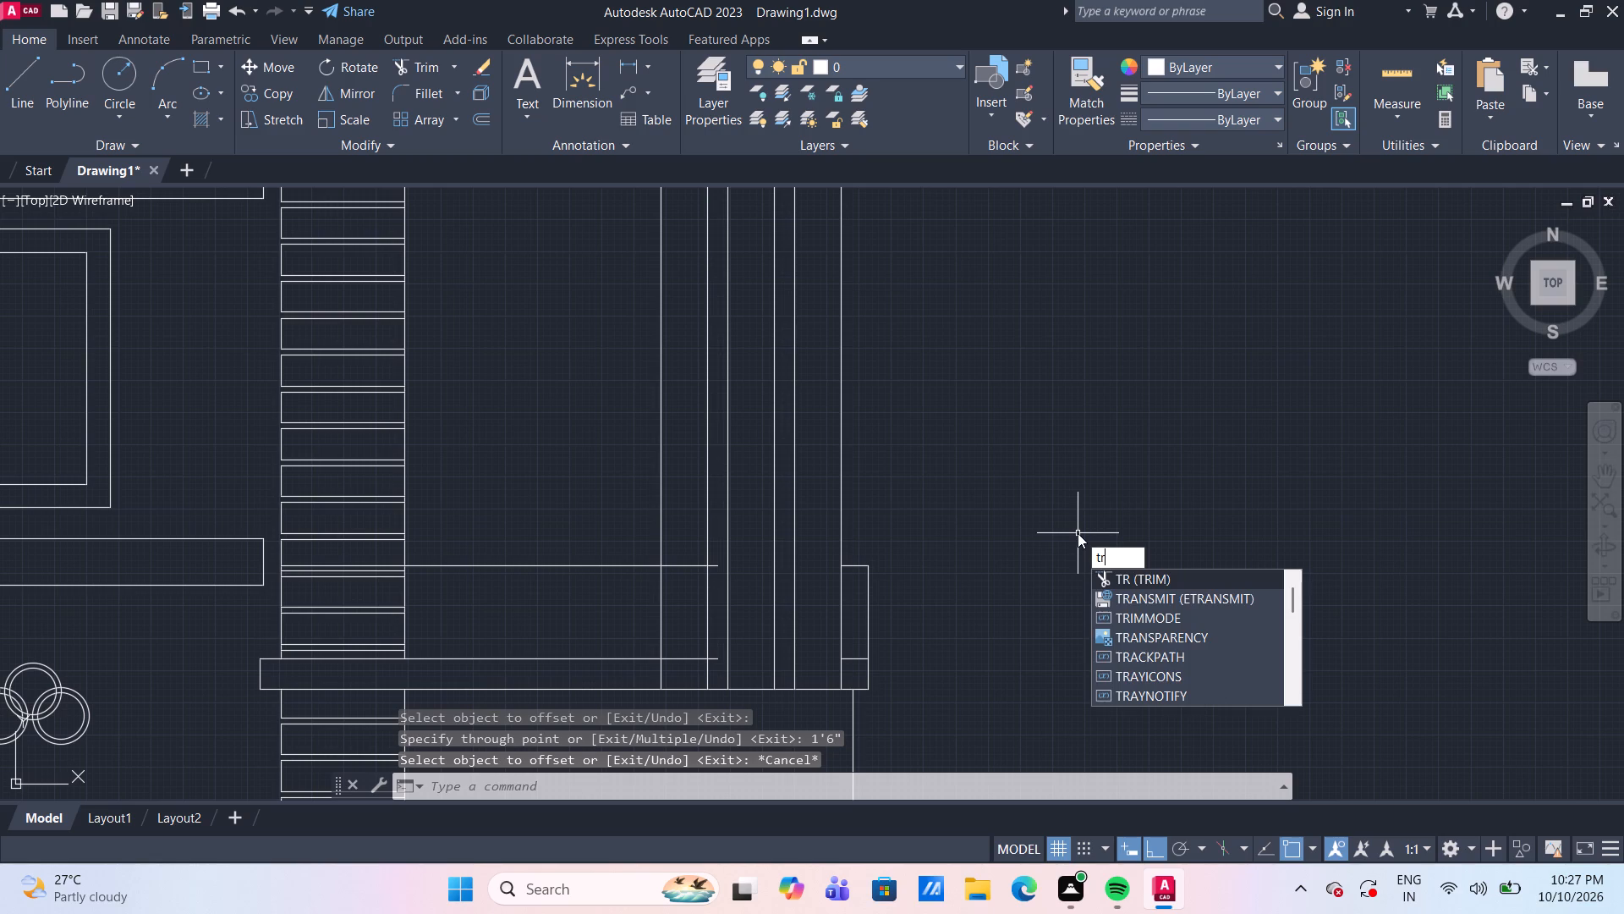
key("space")
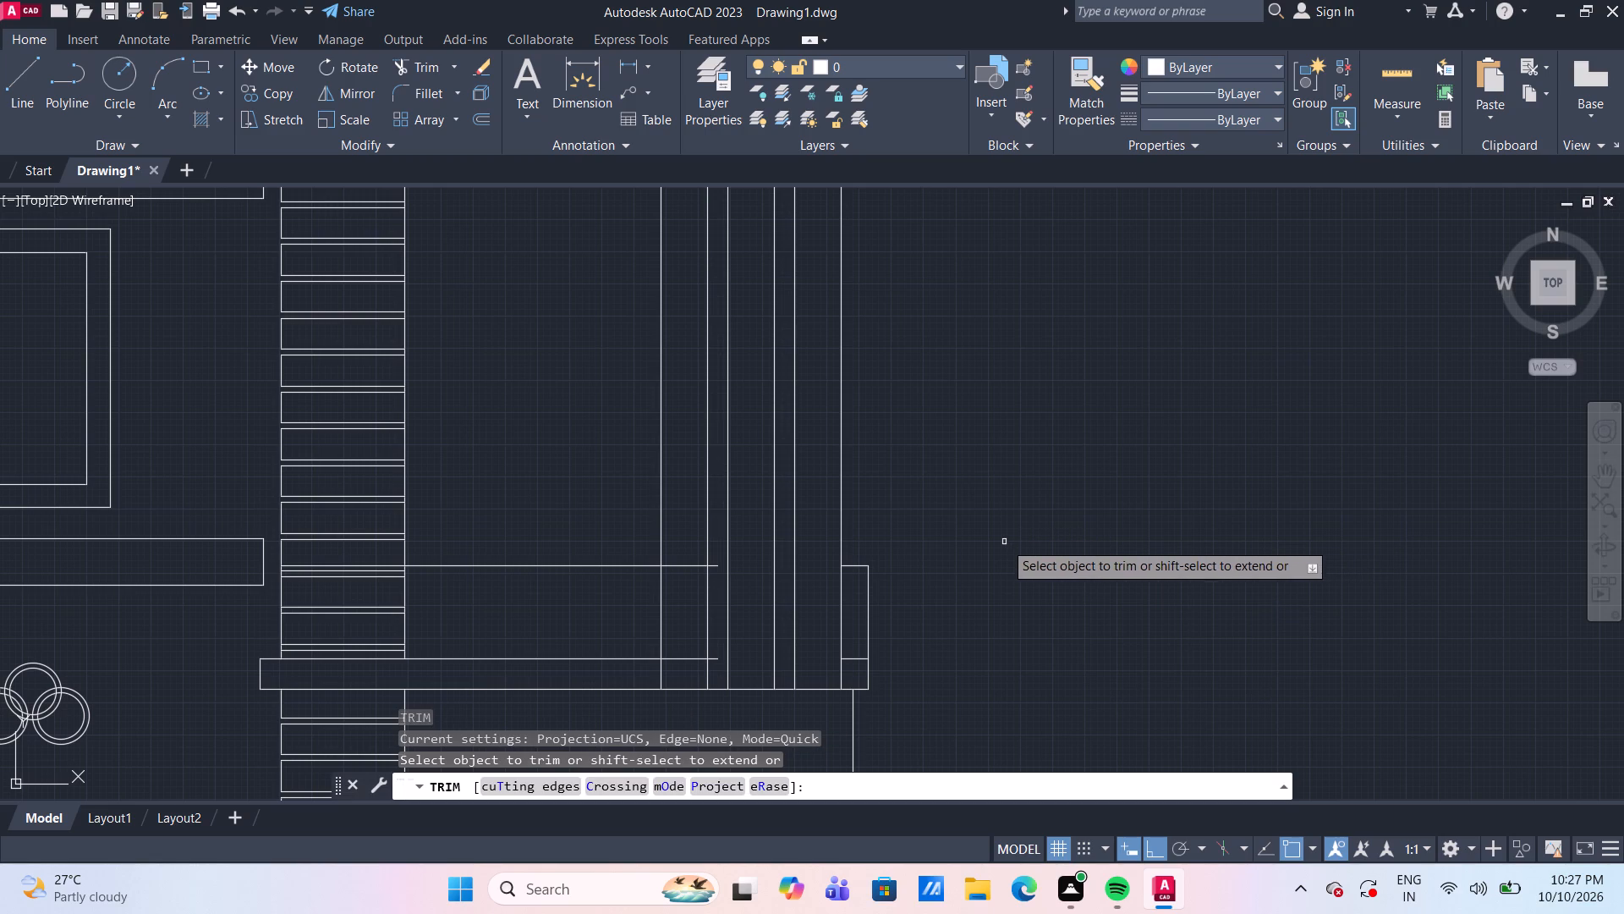
left_click(690, 567, "shift")
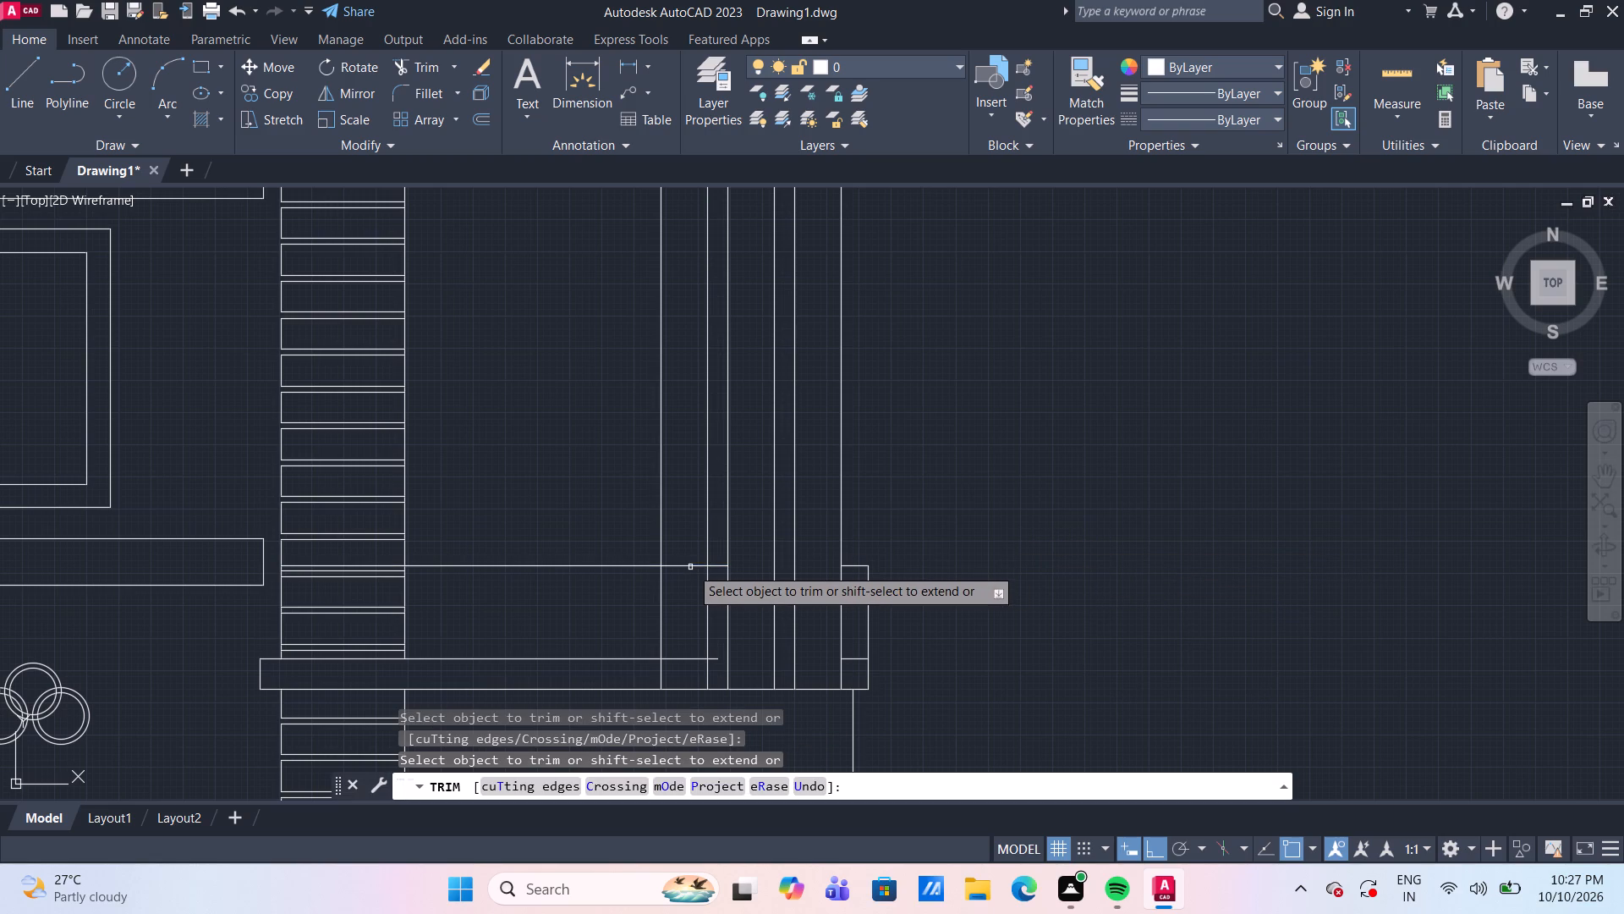
left_click(716, 567, "shift")
left_click(758, 566, "shift")
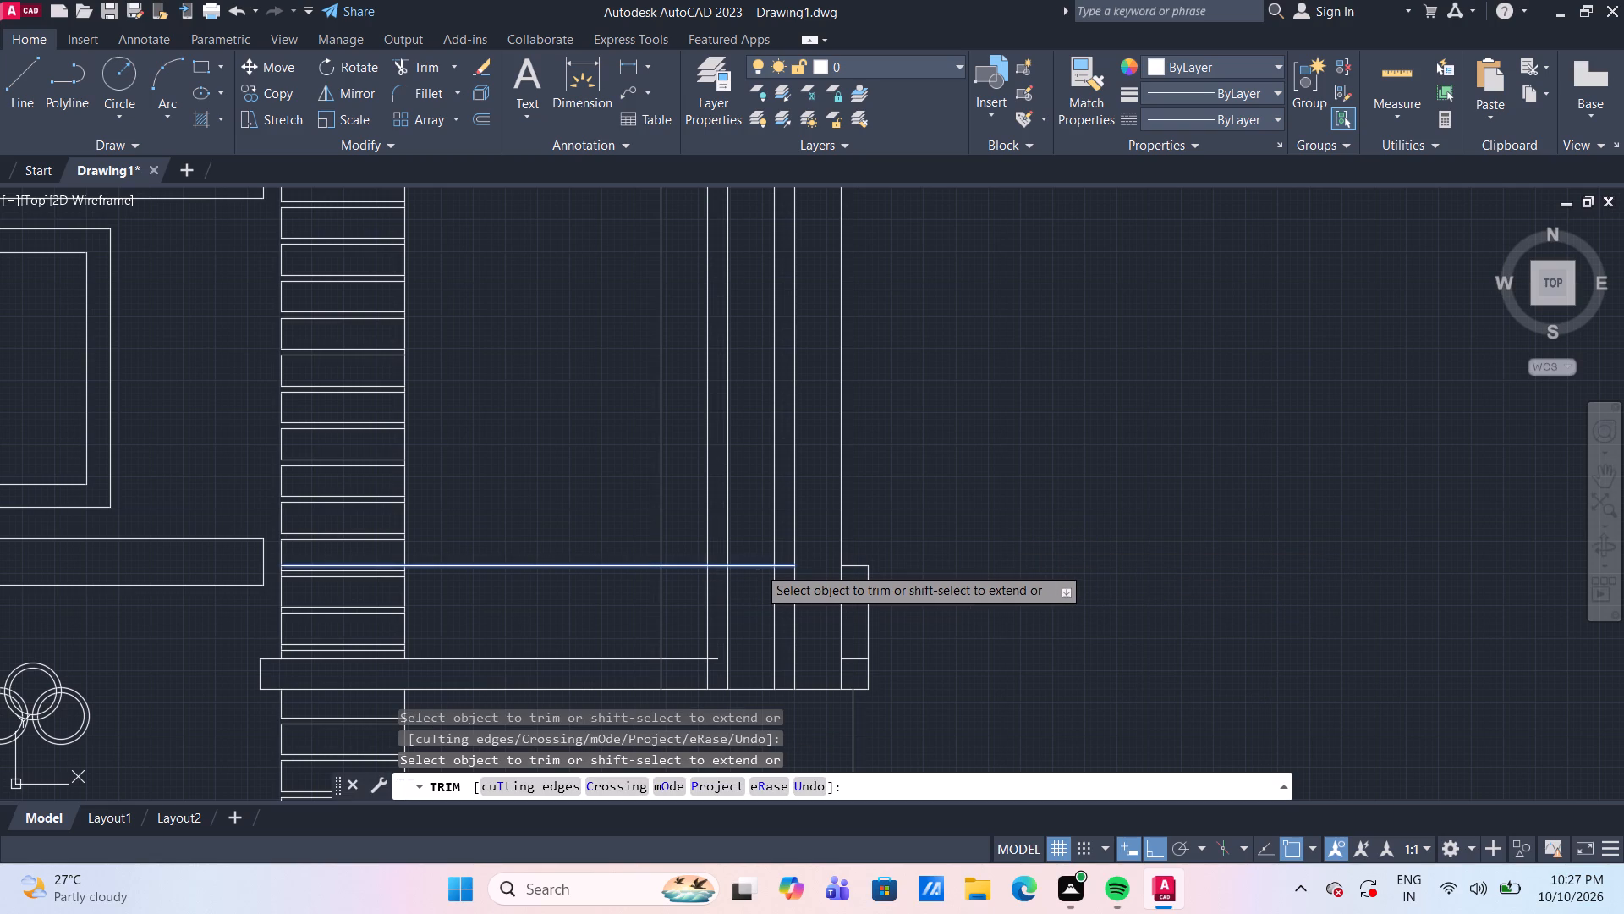
left_click(764, 567, "shift")
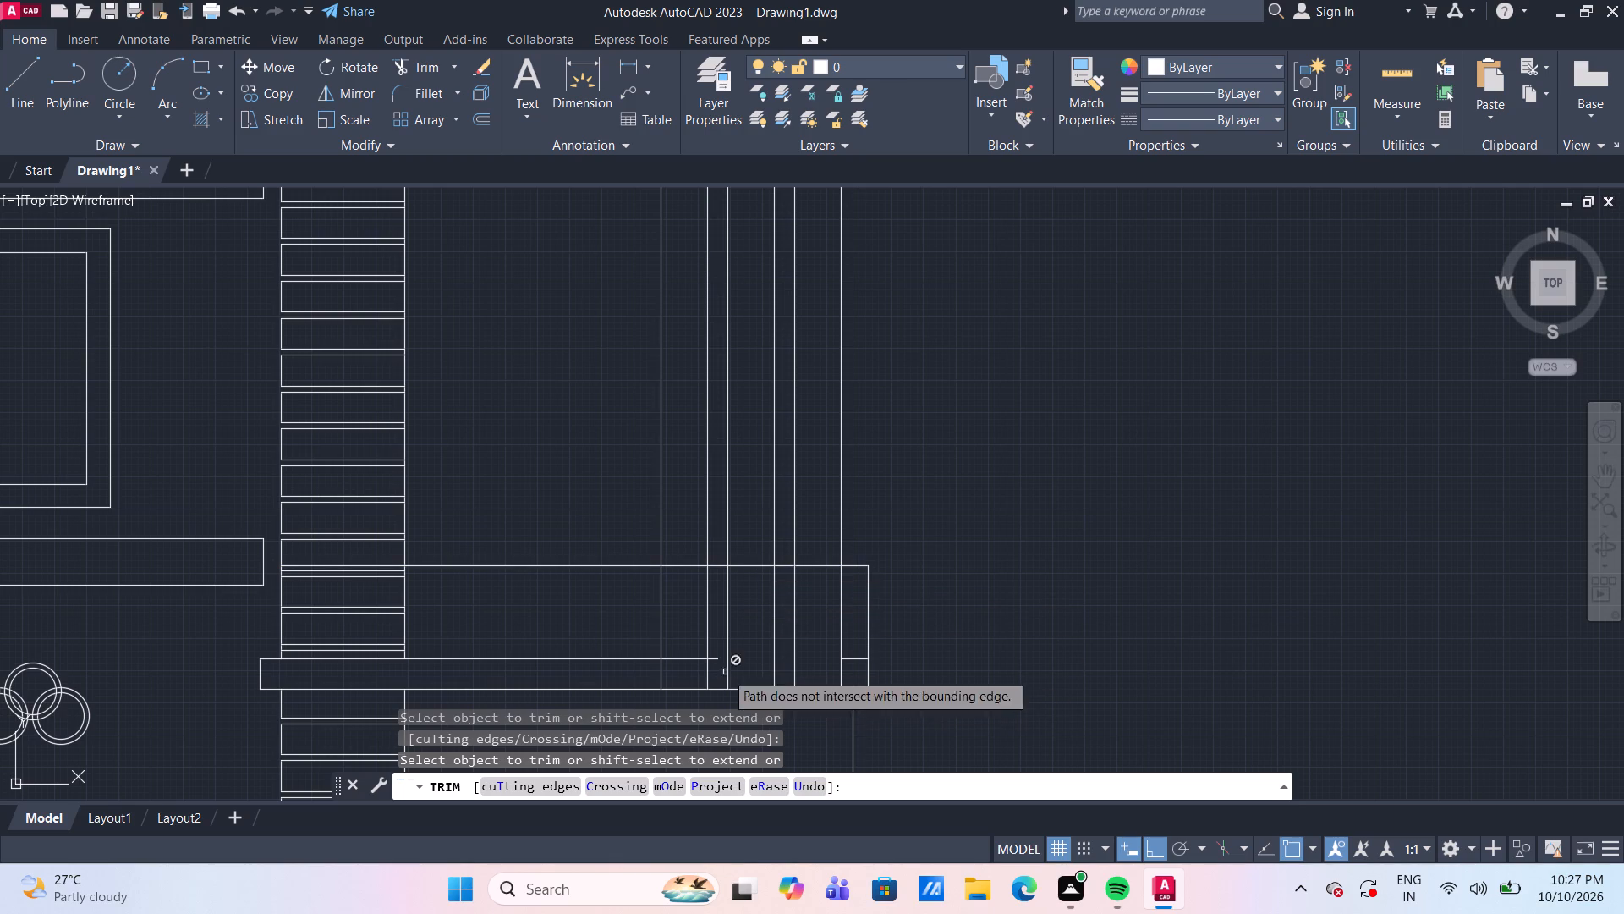
left_click(715, 659, "shift")
left_click(720, 659, "shift")
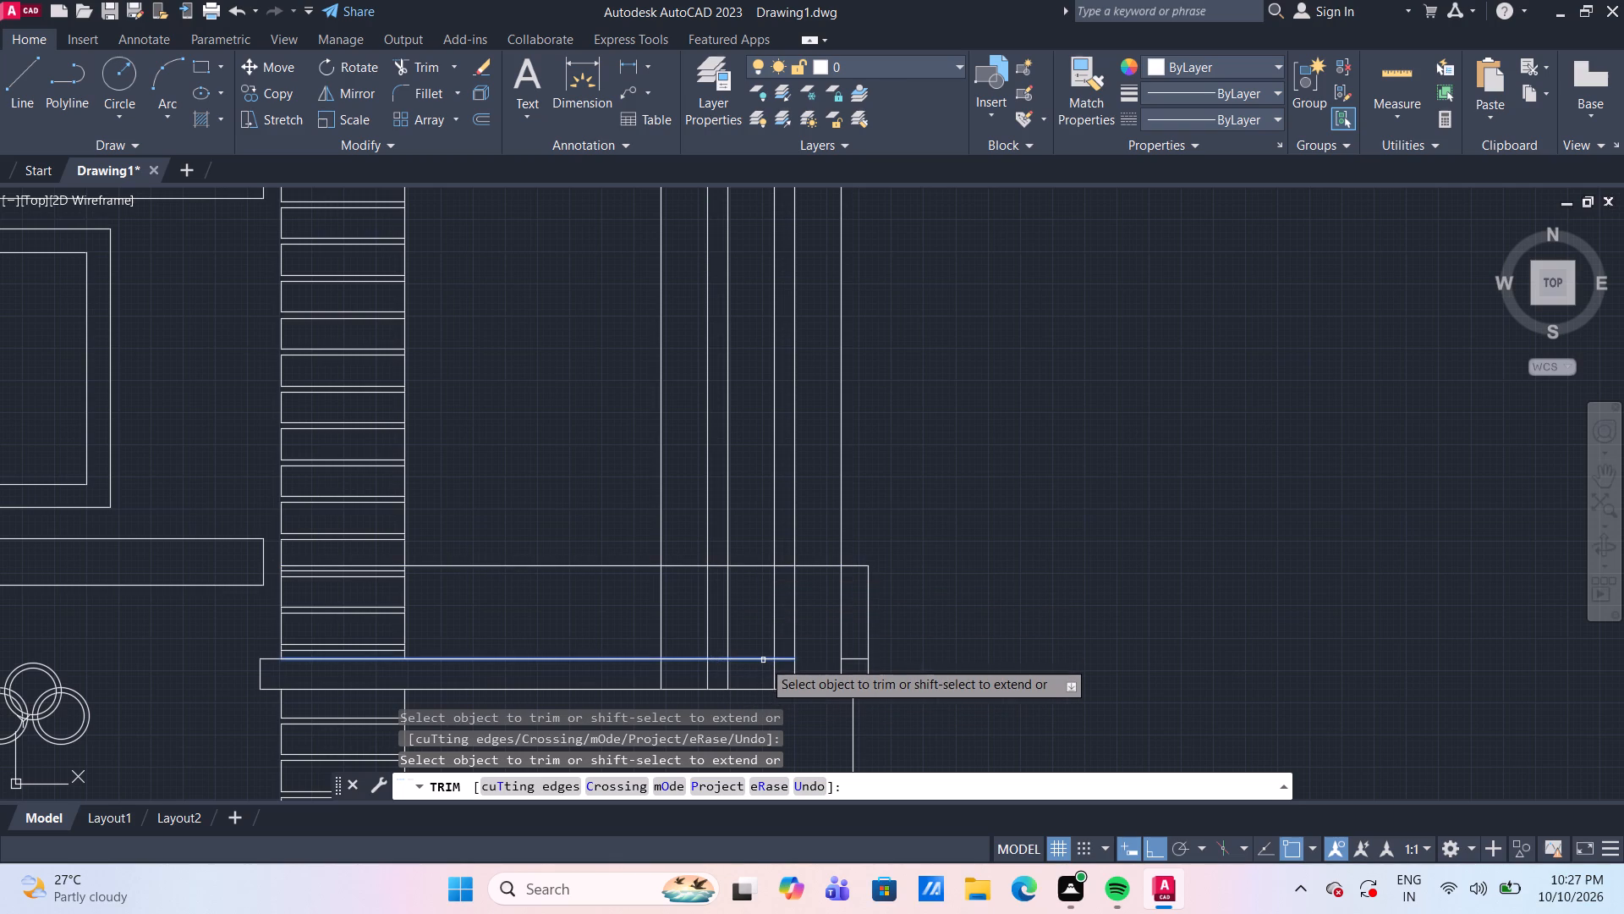
left_click(763, 660, "shift")
left_click(788, 660, "shift")
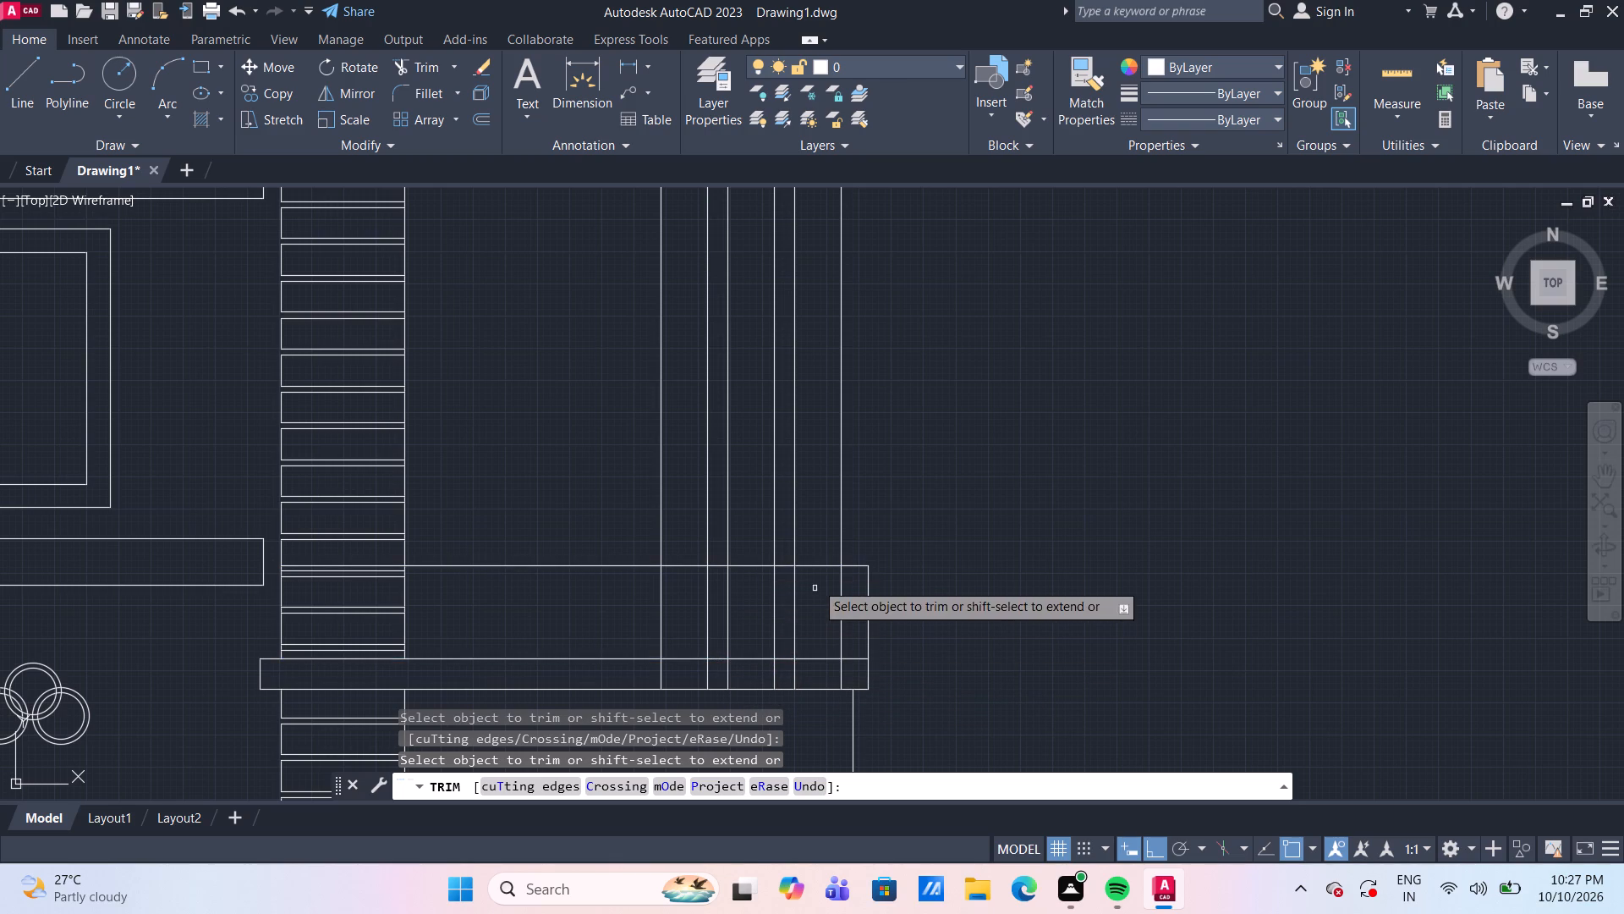
Trim the lower band's horizontal lines out of the three 1'6" wide strips, keeping them in the 8" gaps.
left_click(820, 537)
left_click(814, 669)
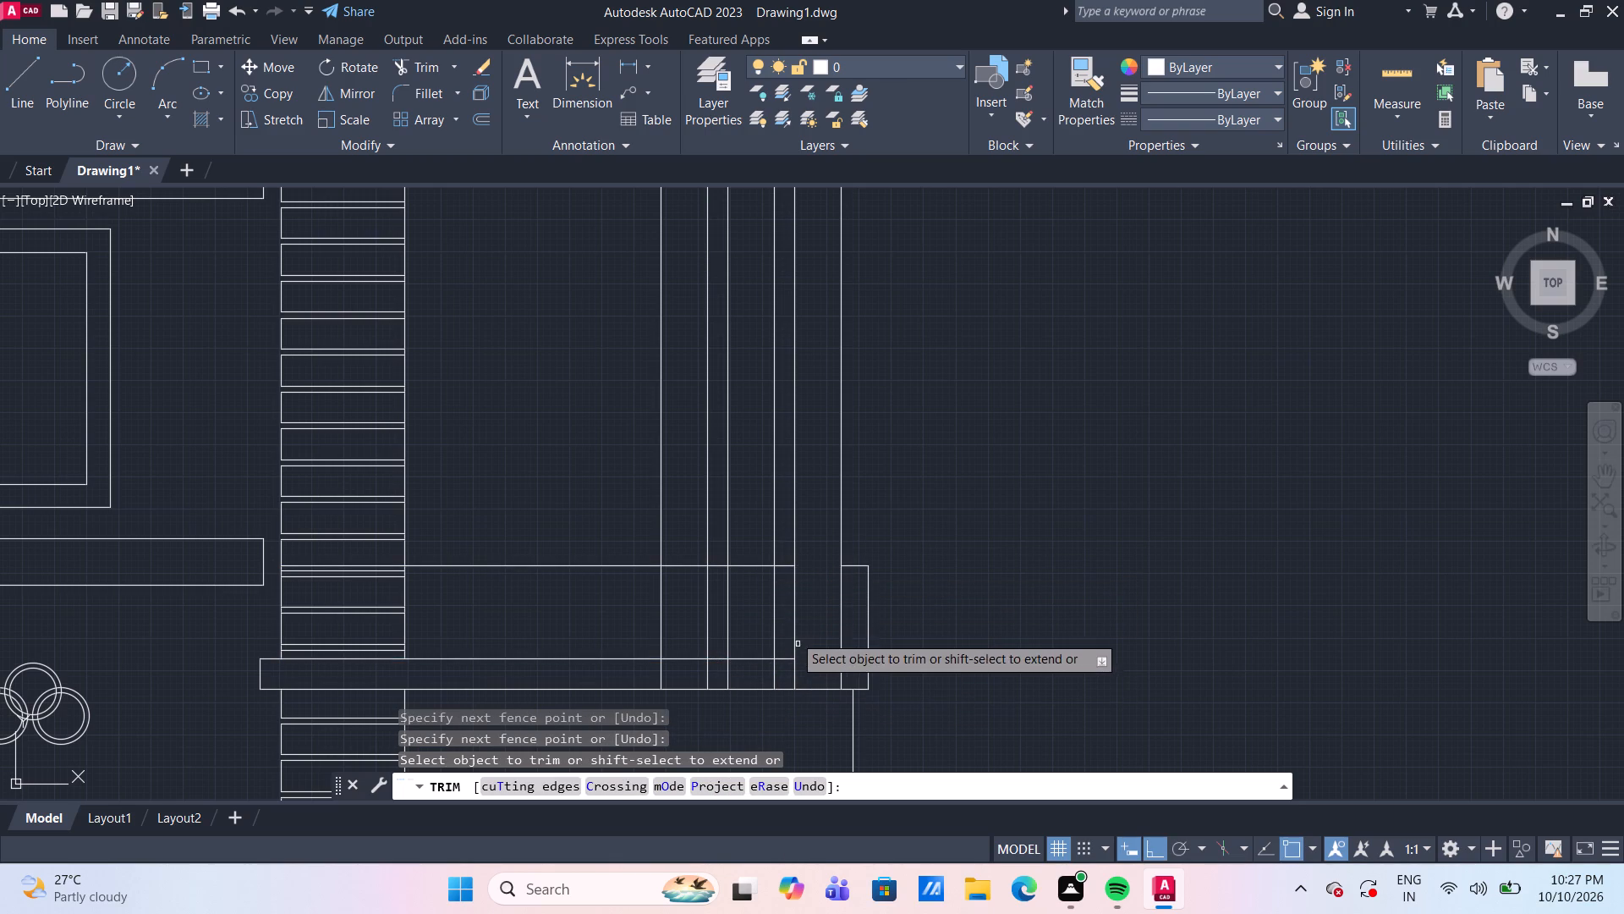
left_click(745, 542)
left_click(749, 664)
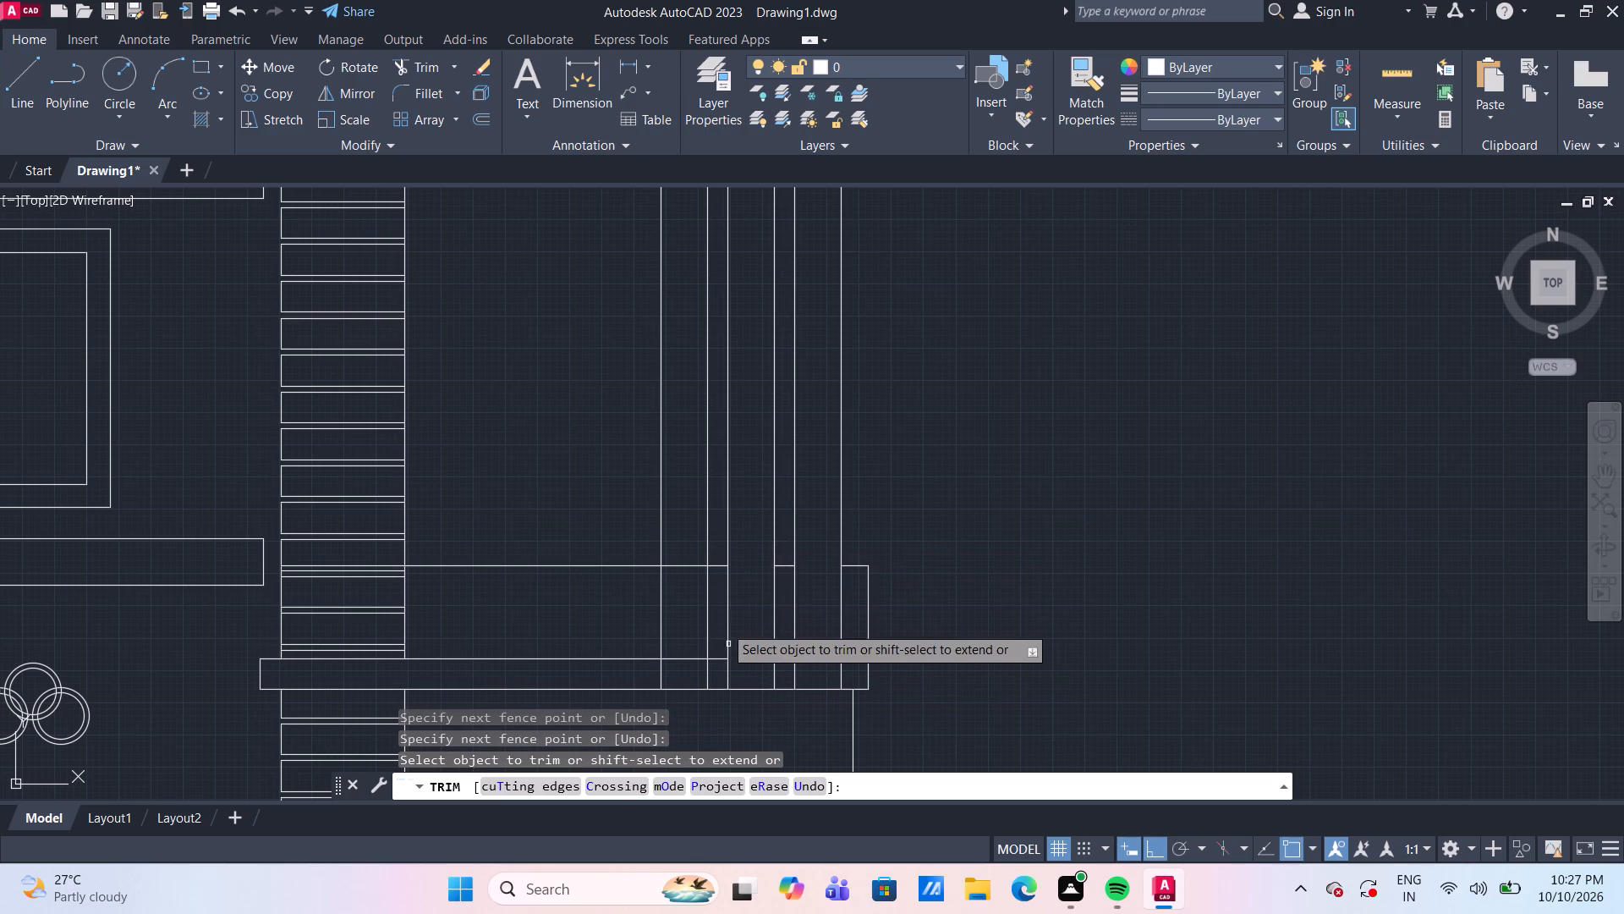
left_click(689, 545)
left_click(677, 674)
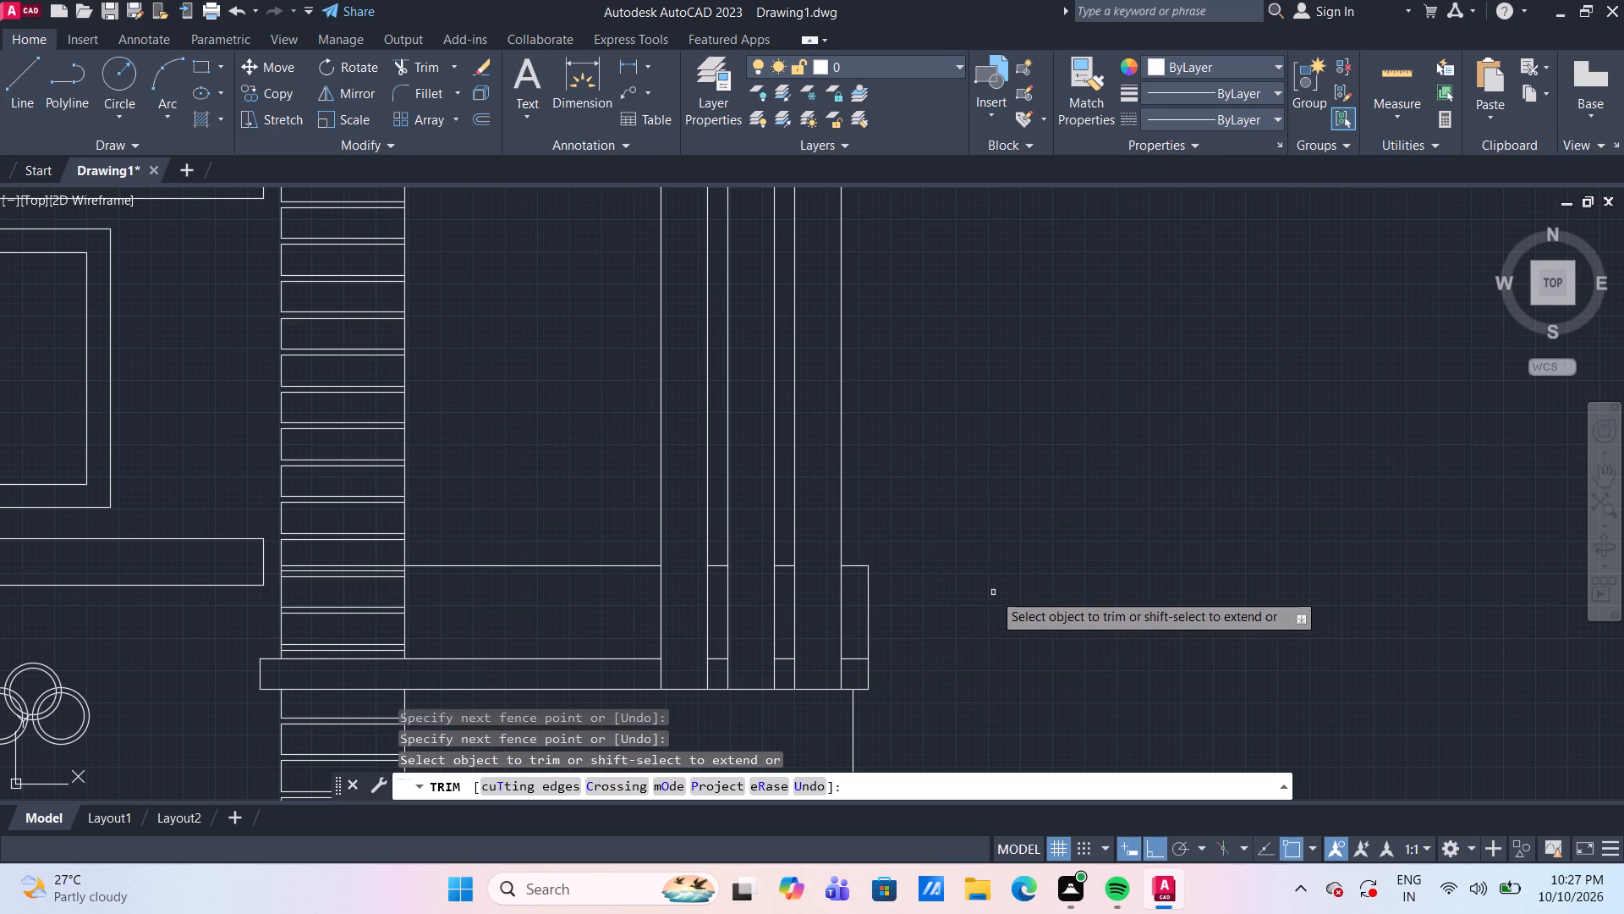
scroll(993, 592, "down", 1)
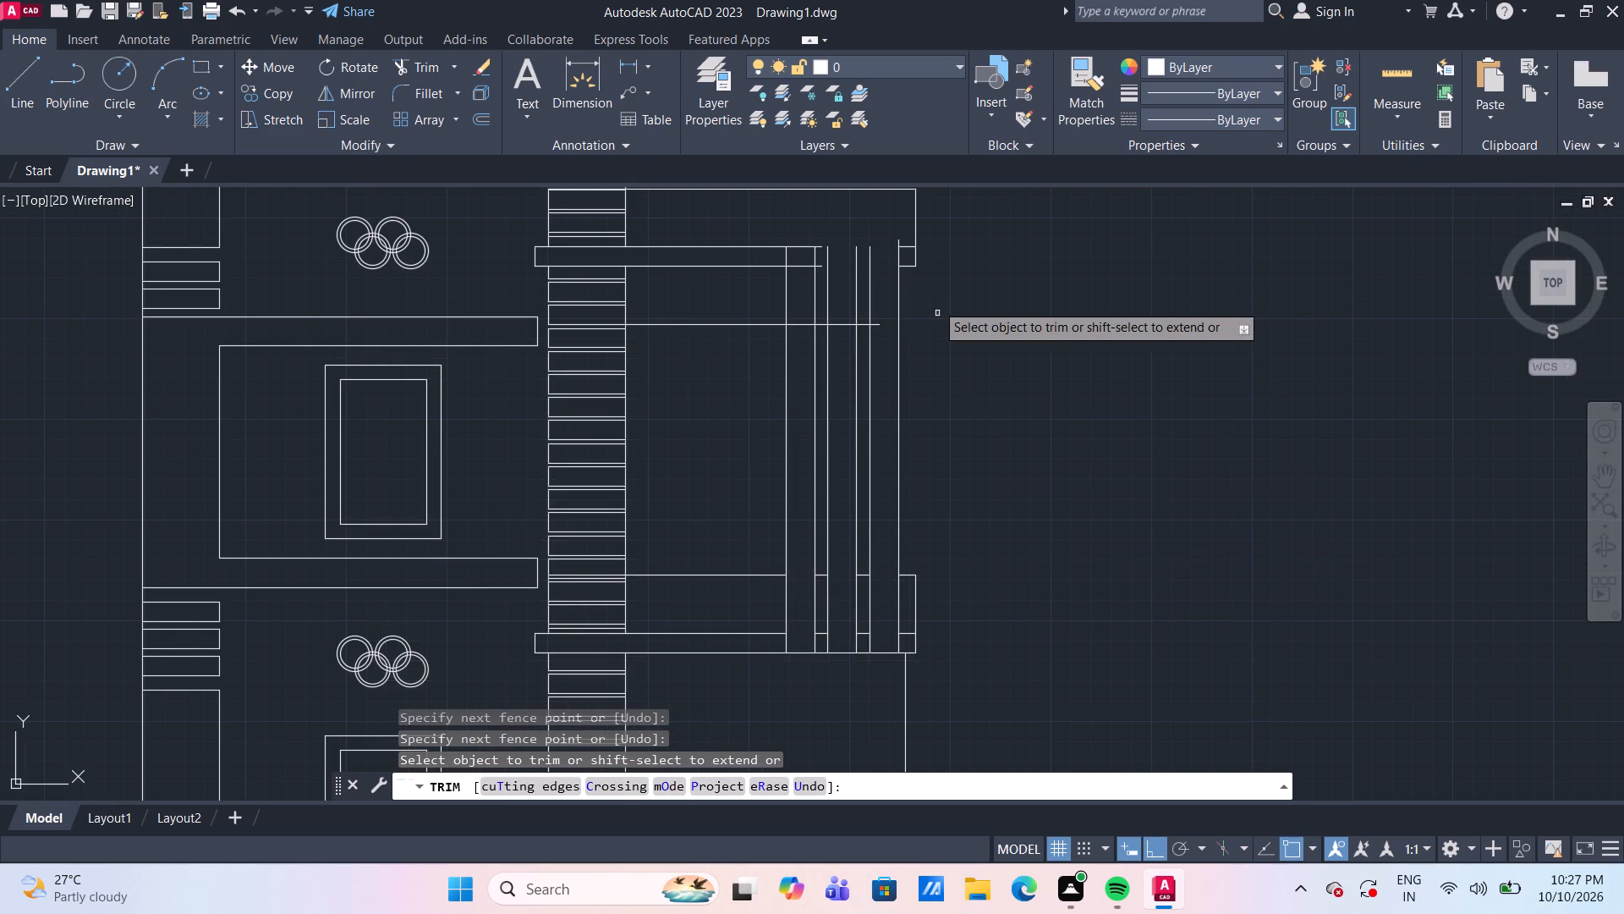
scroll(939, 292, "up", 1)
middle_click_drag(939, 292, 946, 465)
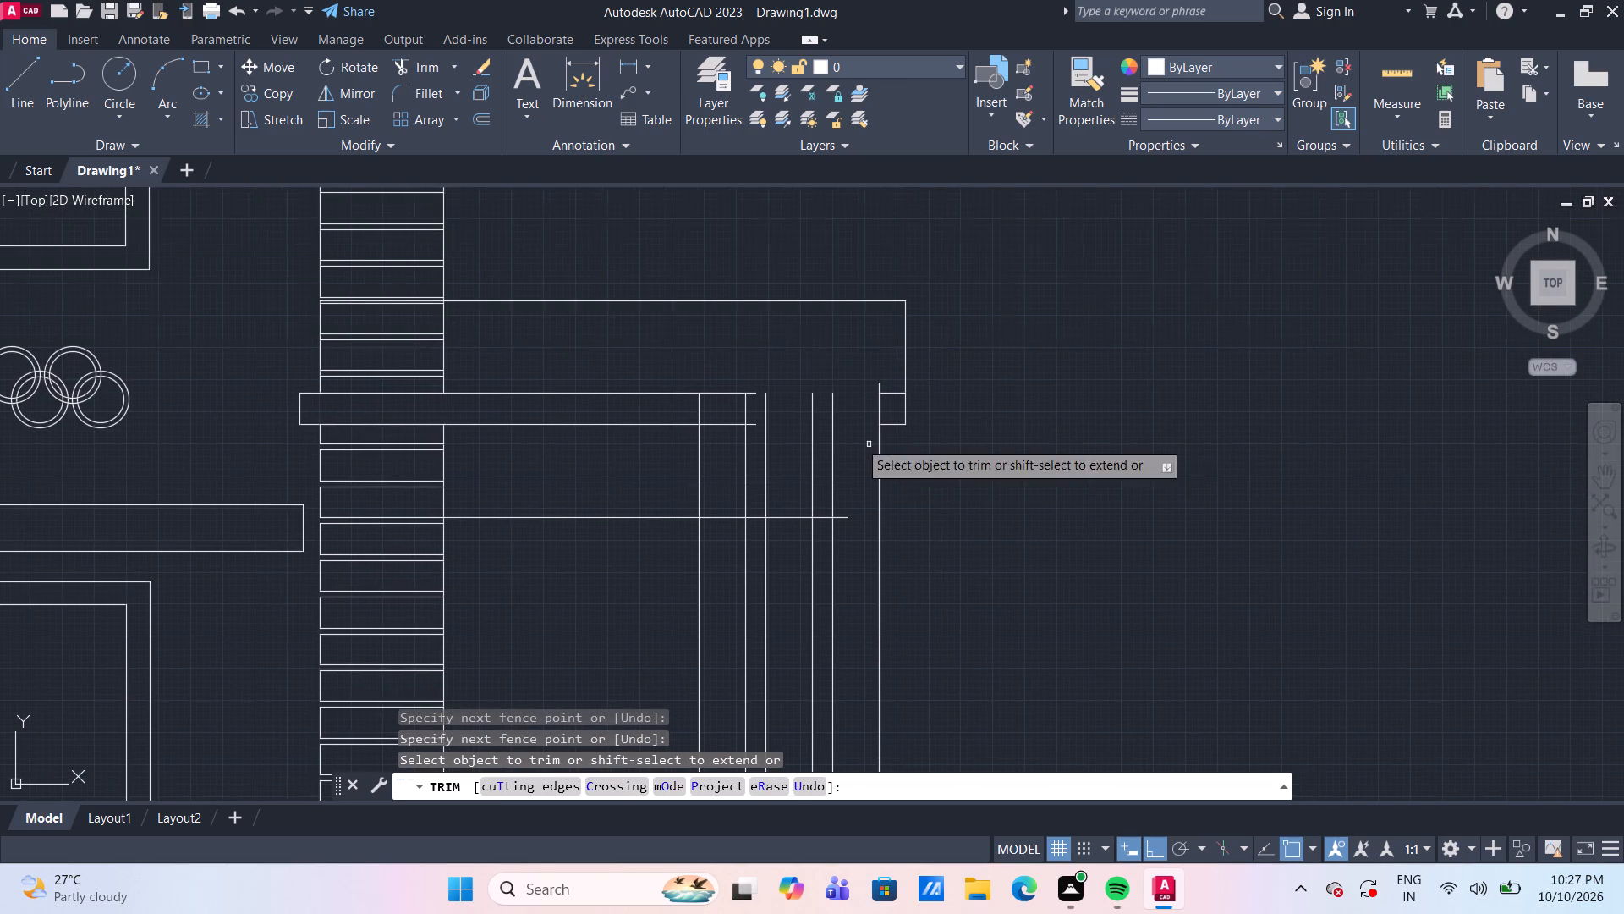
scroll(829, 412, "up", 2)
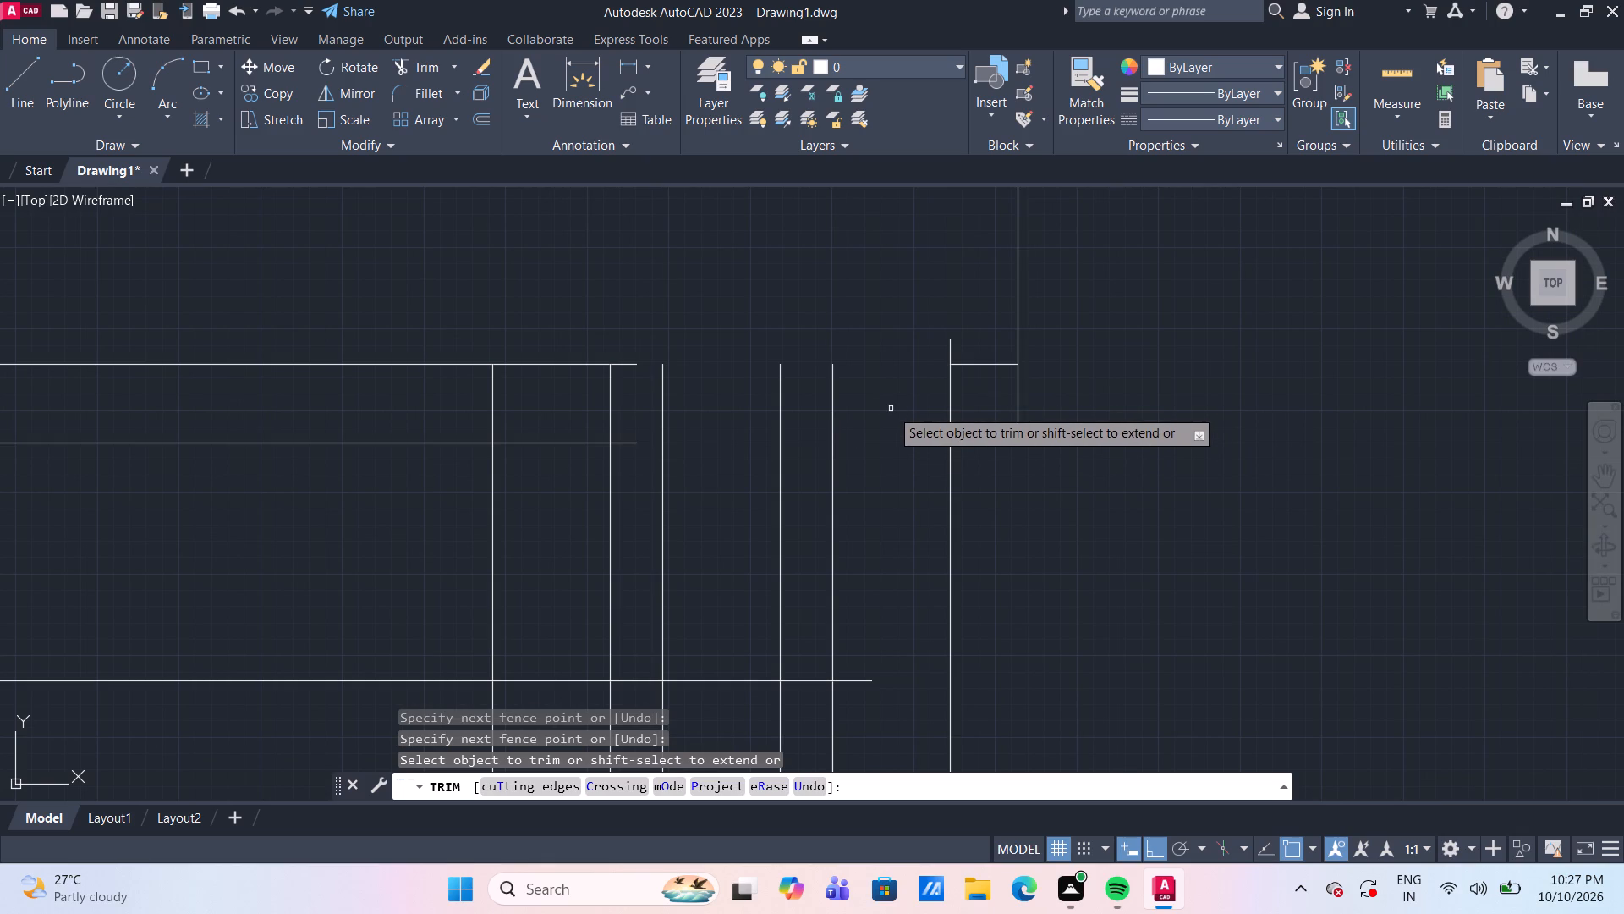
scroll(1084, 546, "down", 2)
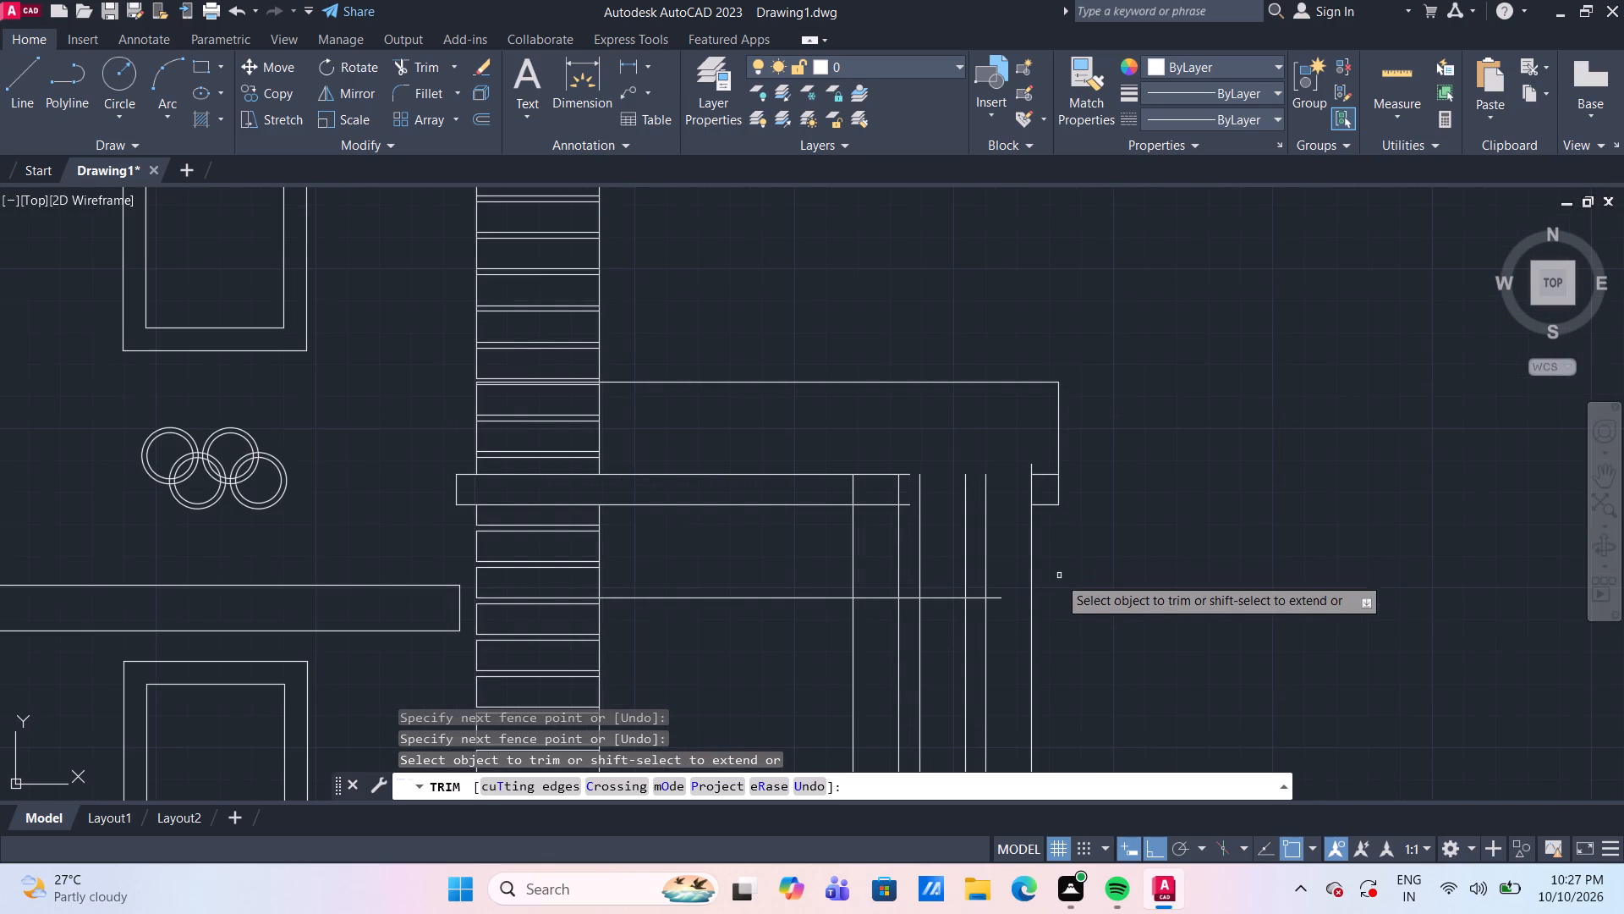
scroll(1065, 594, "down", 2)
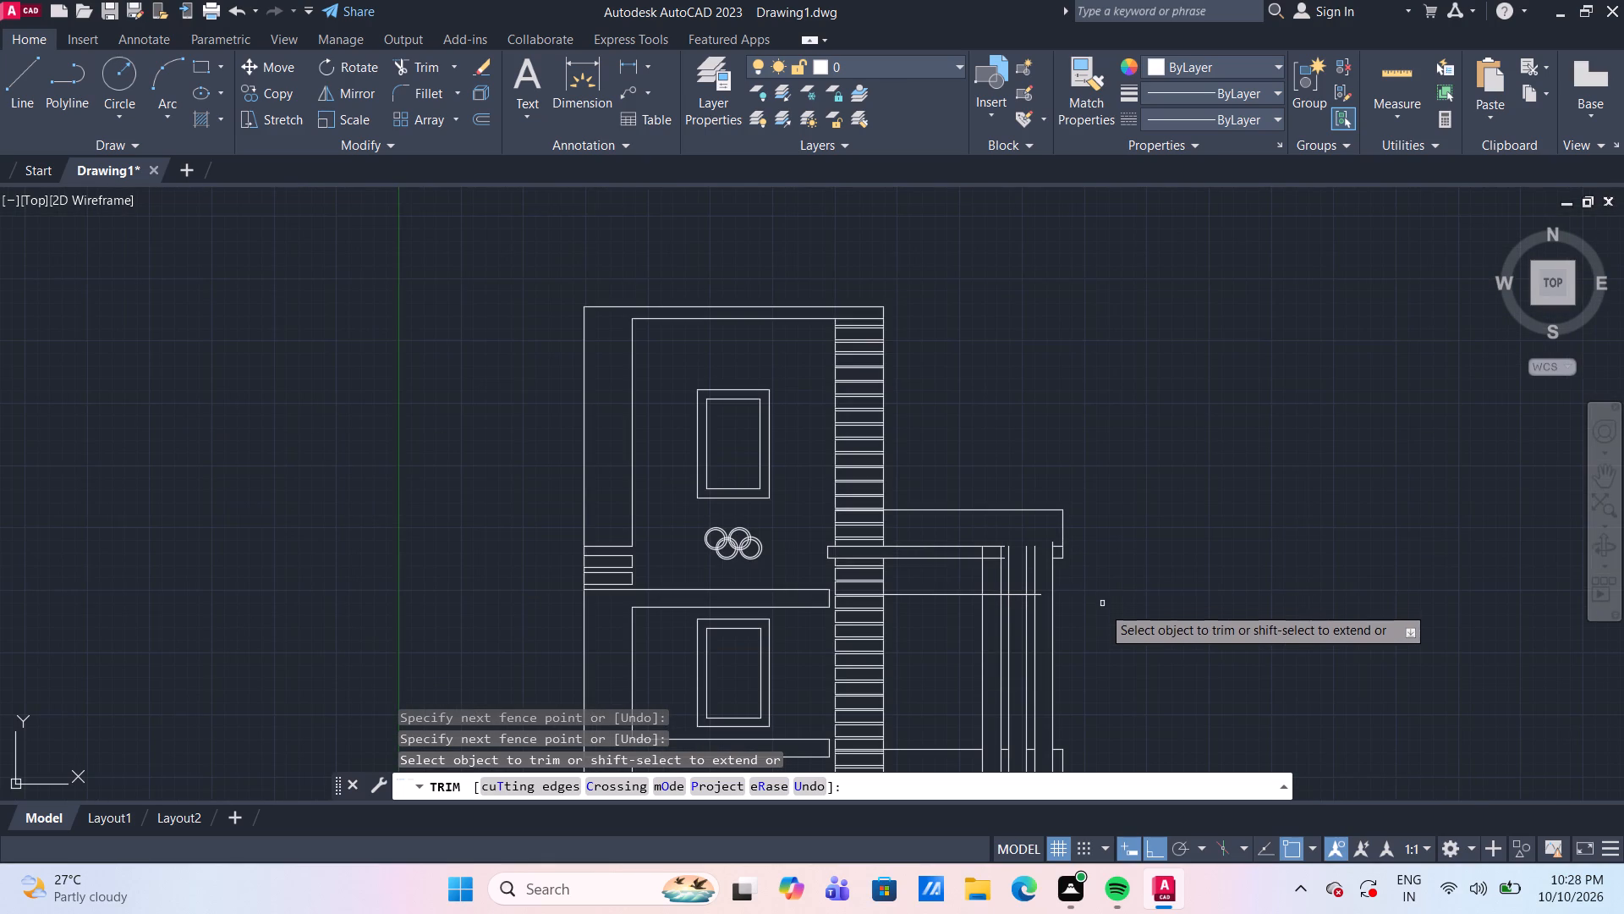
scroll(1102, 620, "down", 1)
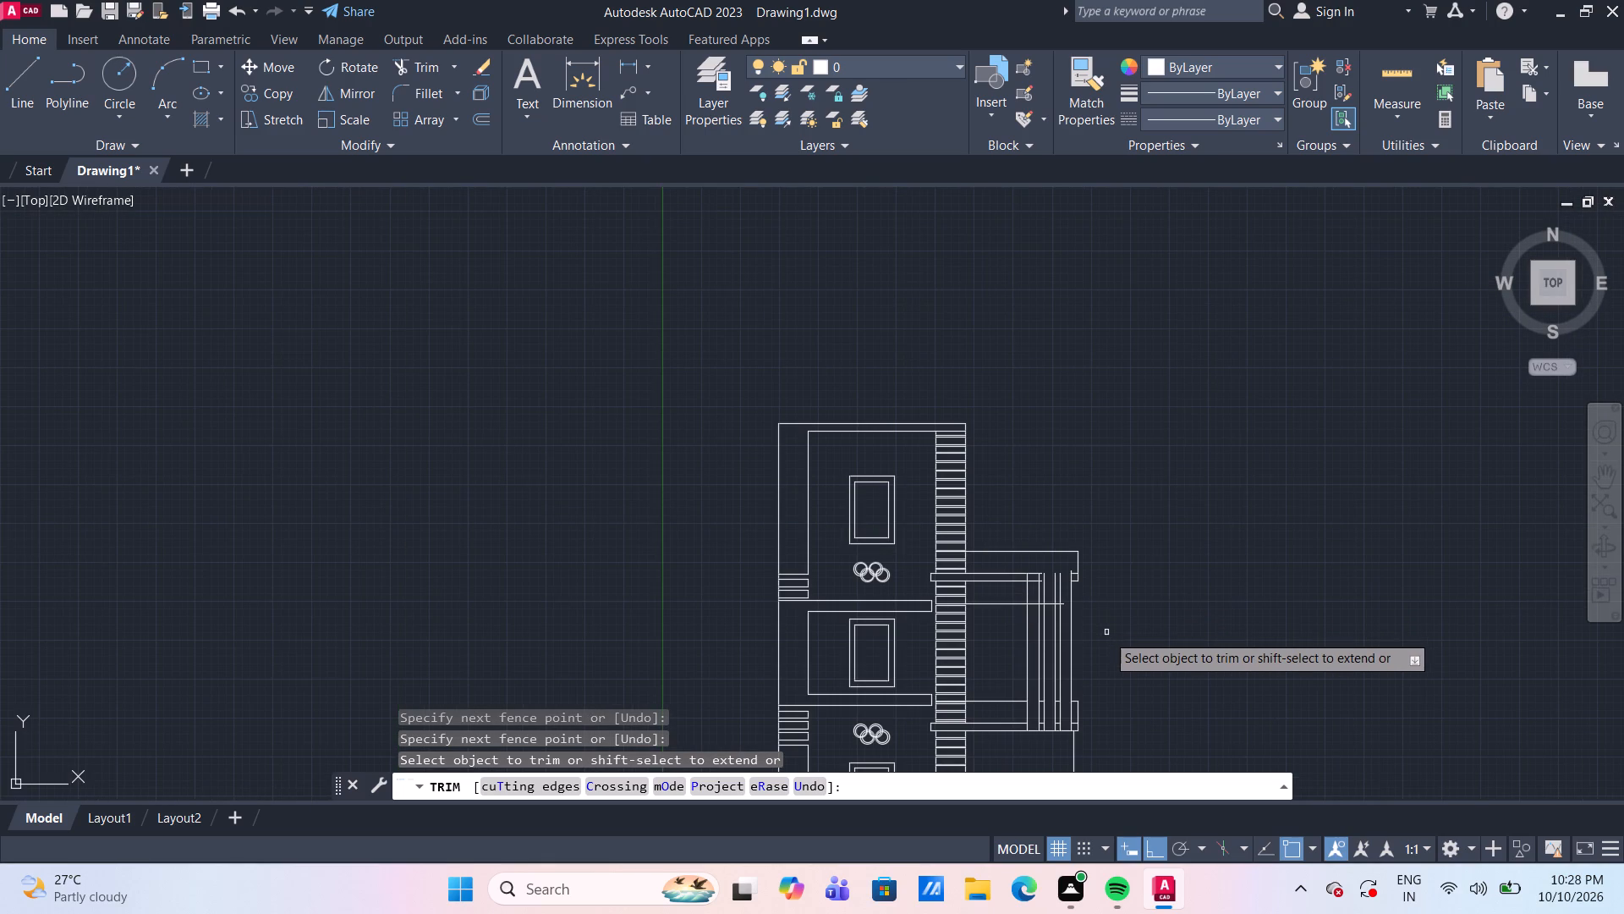
Draw a cap line 5'-10" inward from the top of the outermost vertical line, turning 4" down to the upper band's top edge.
scroll(1102, 647, "up", 1)
scroll(1100, 647, "down", 1)
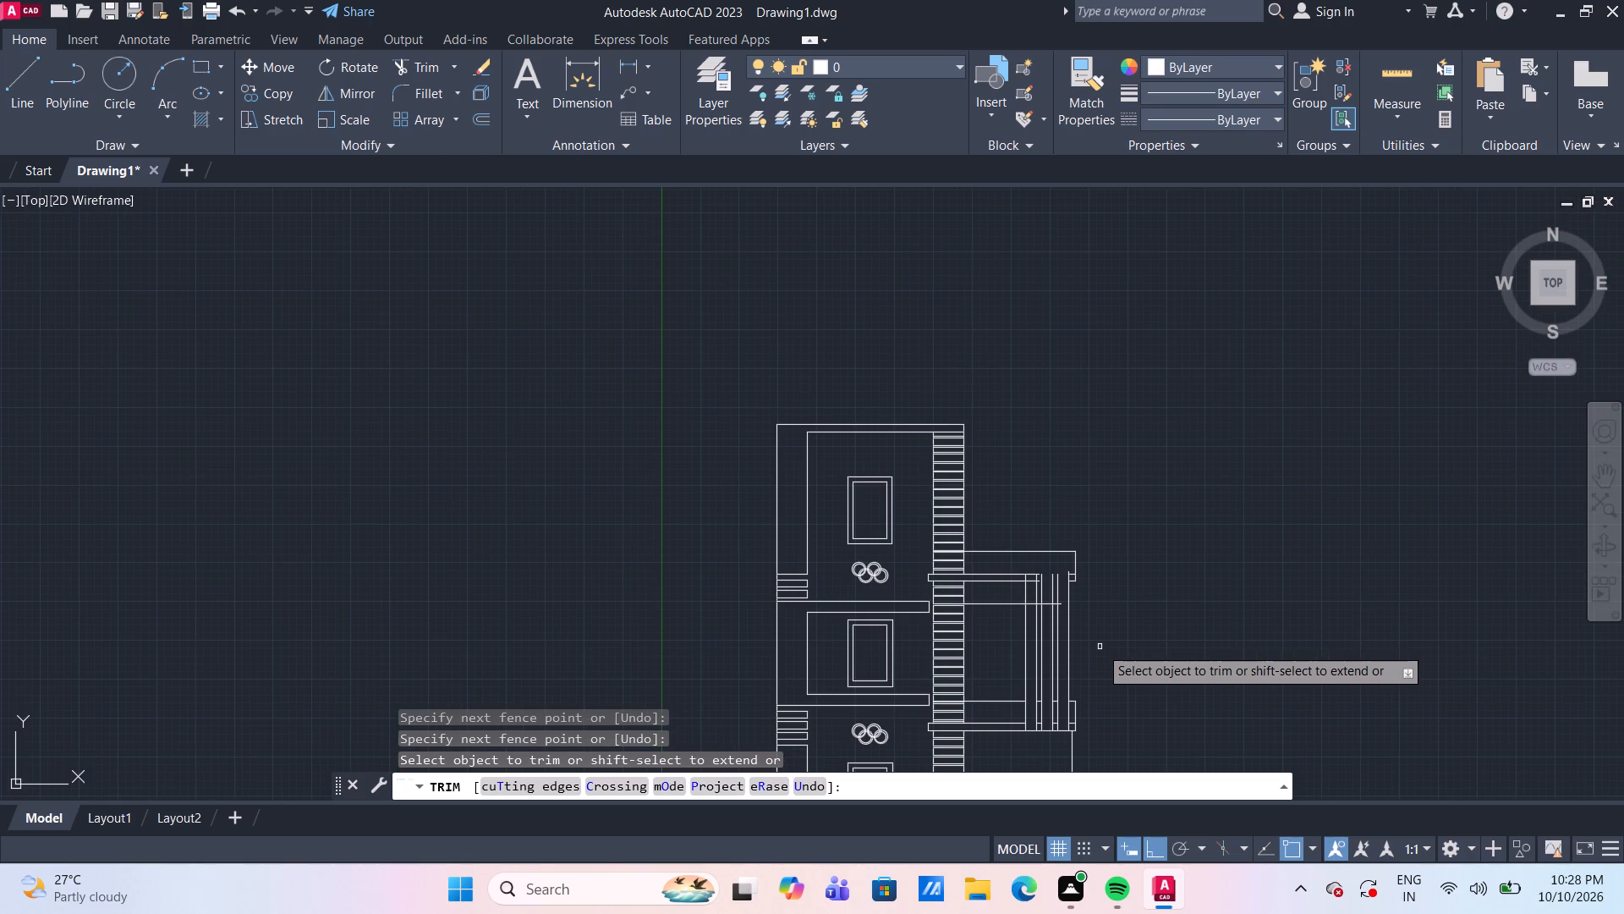
middle_click_drag(1095, 635, 1071, 574)
scroll(1090, 602, "up", 1)
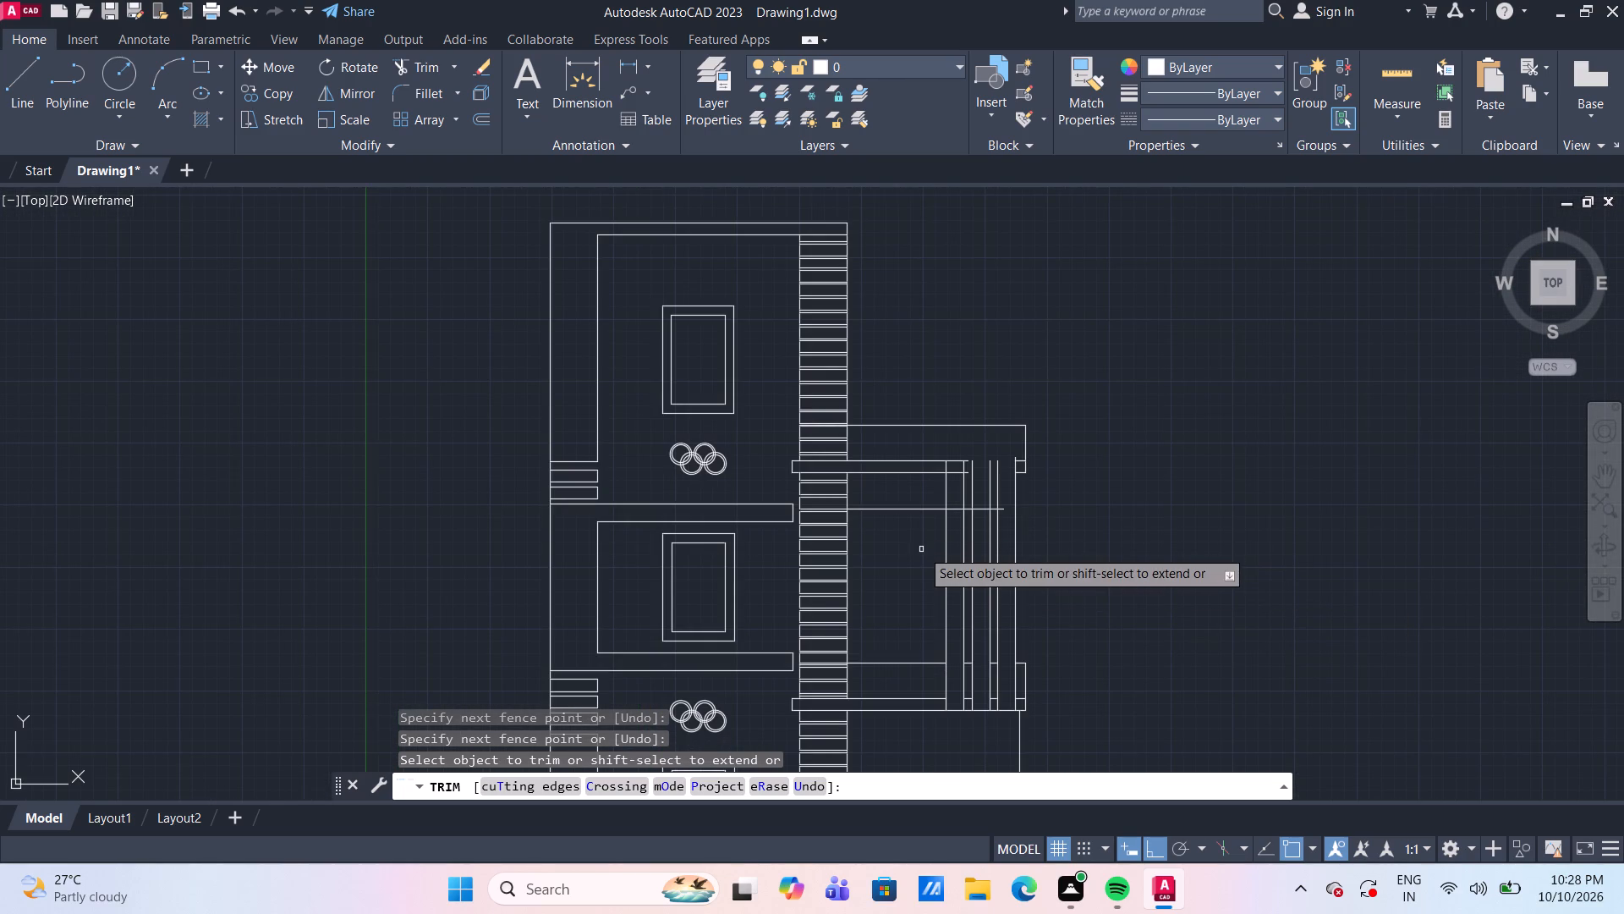
scroll(881, 527, "up", 1)
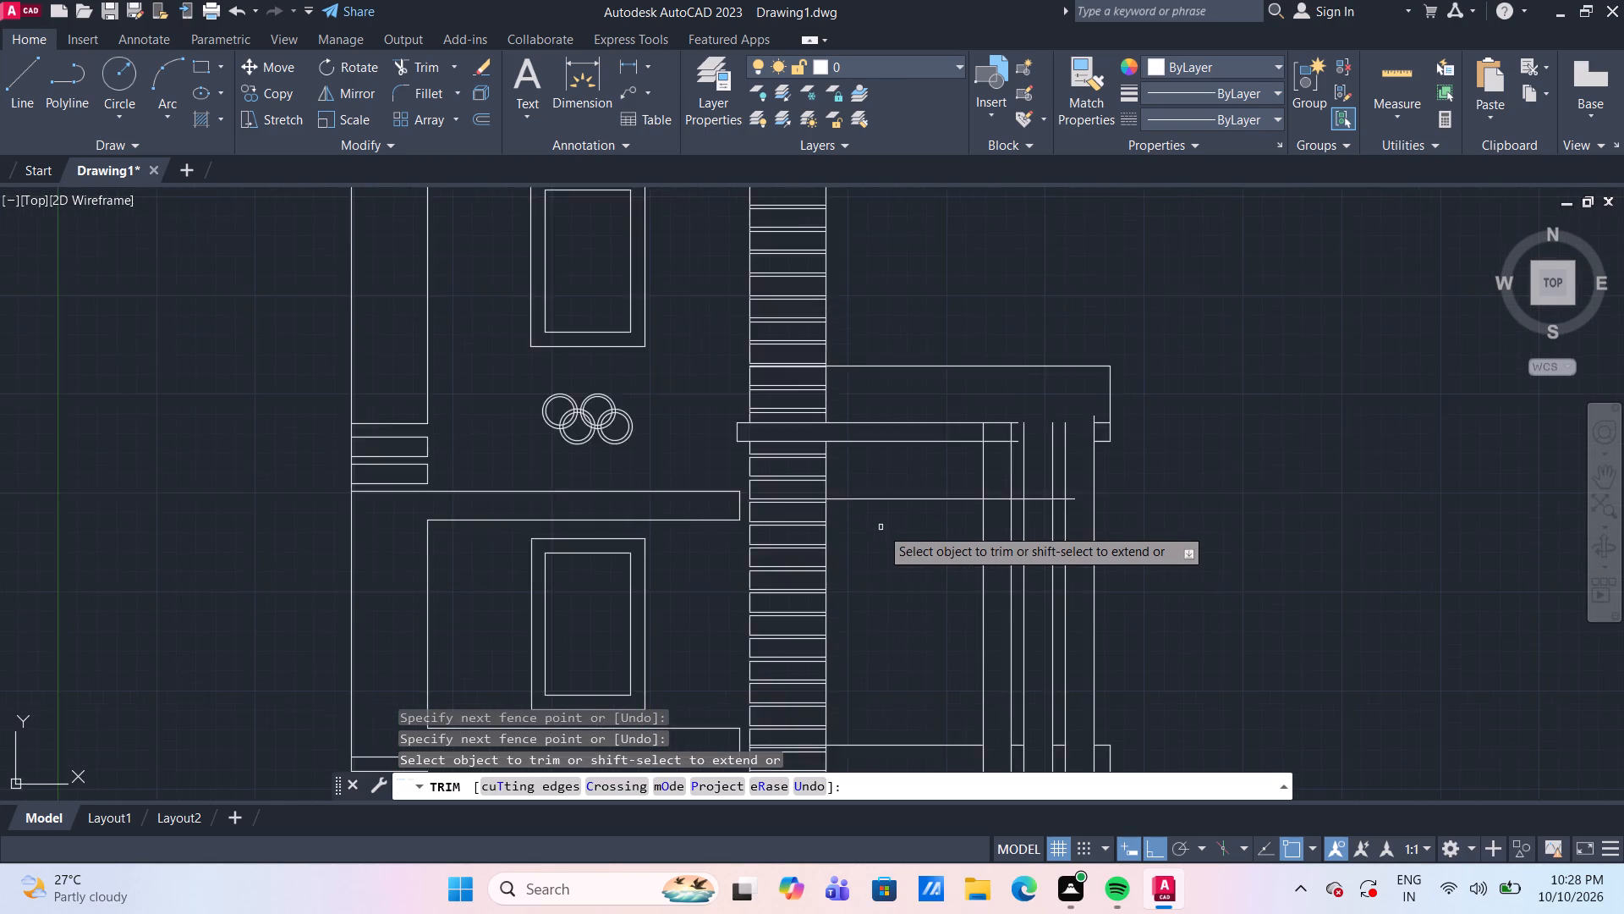
scroll(881, 527, "up", 1)
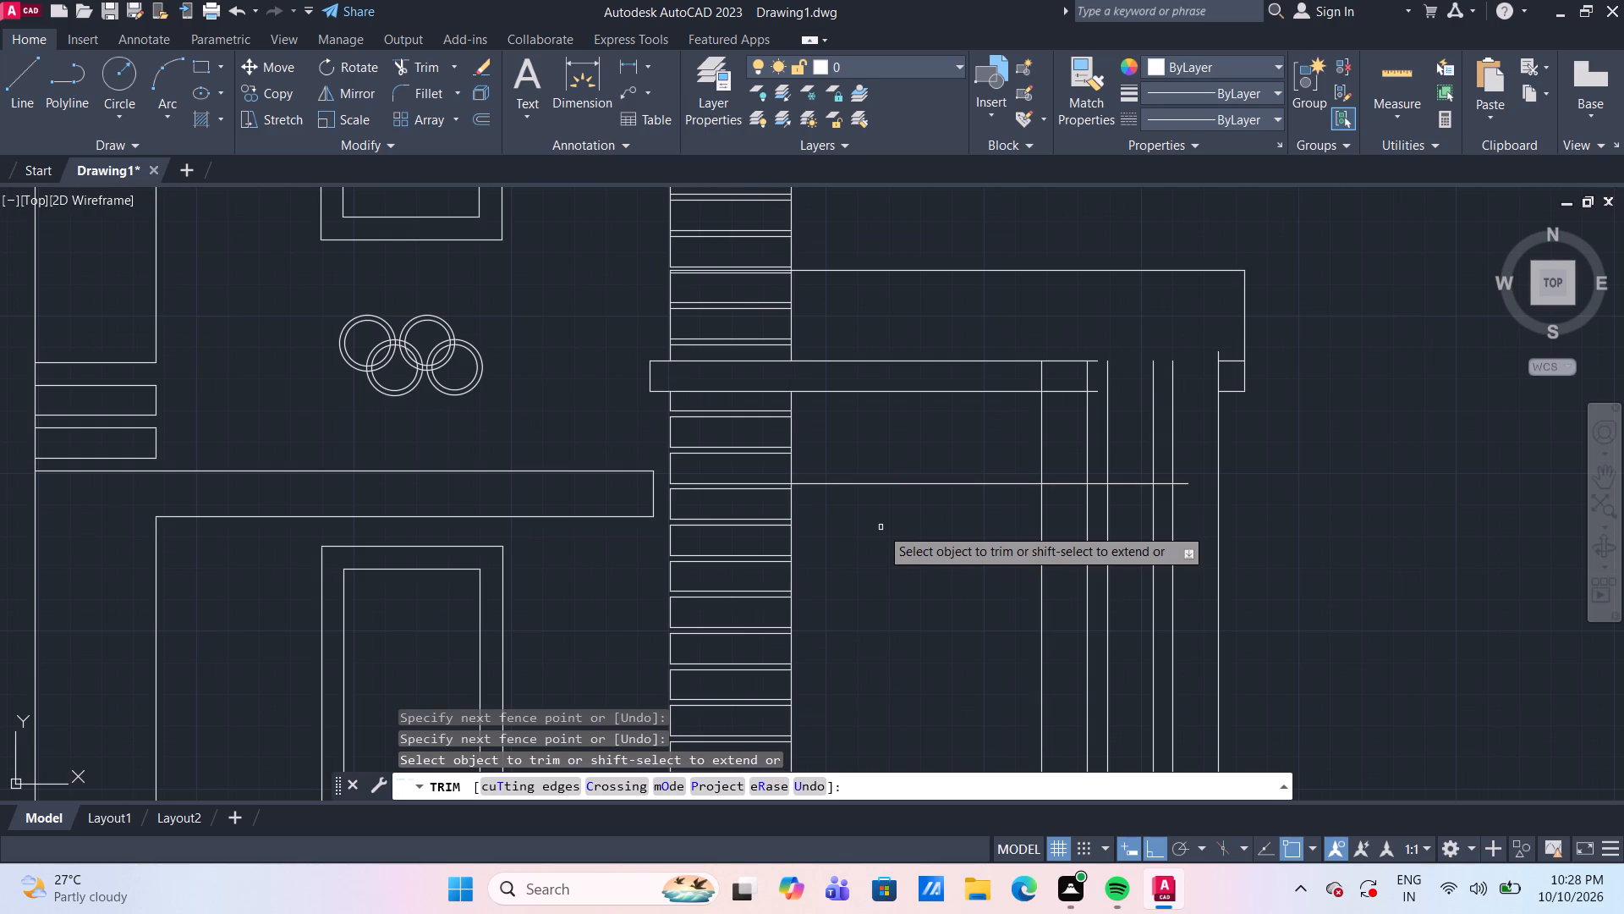
scroll(881, 527, "down", 1)
scroll(881, 527, "up", 1)
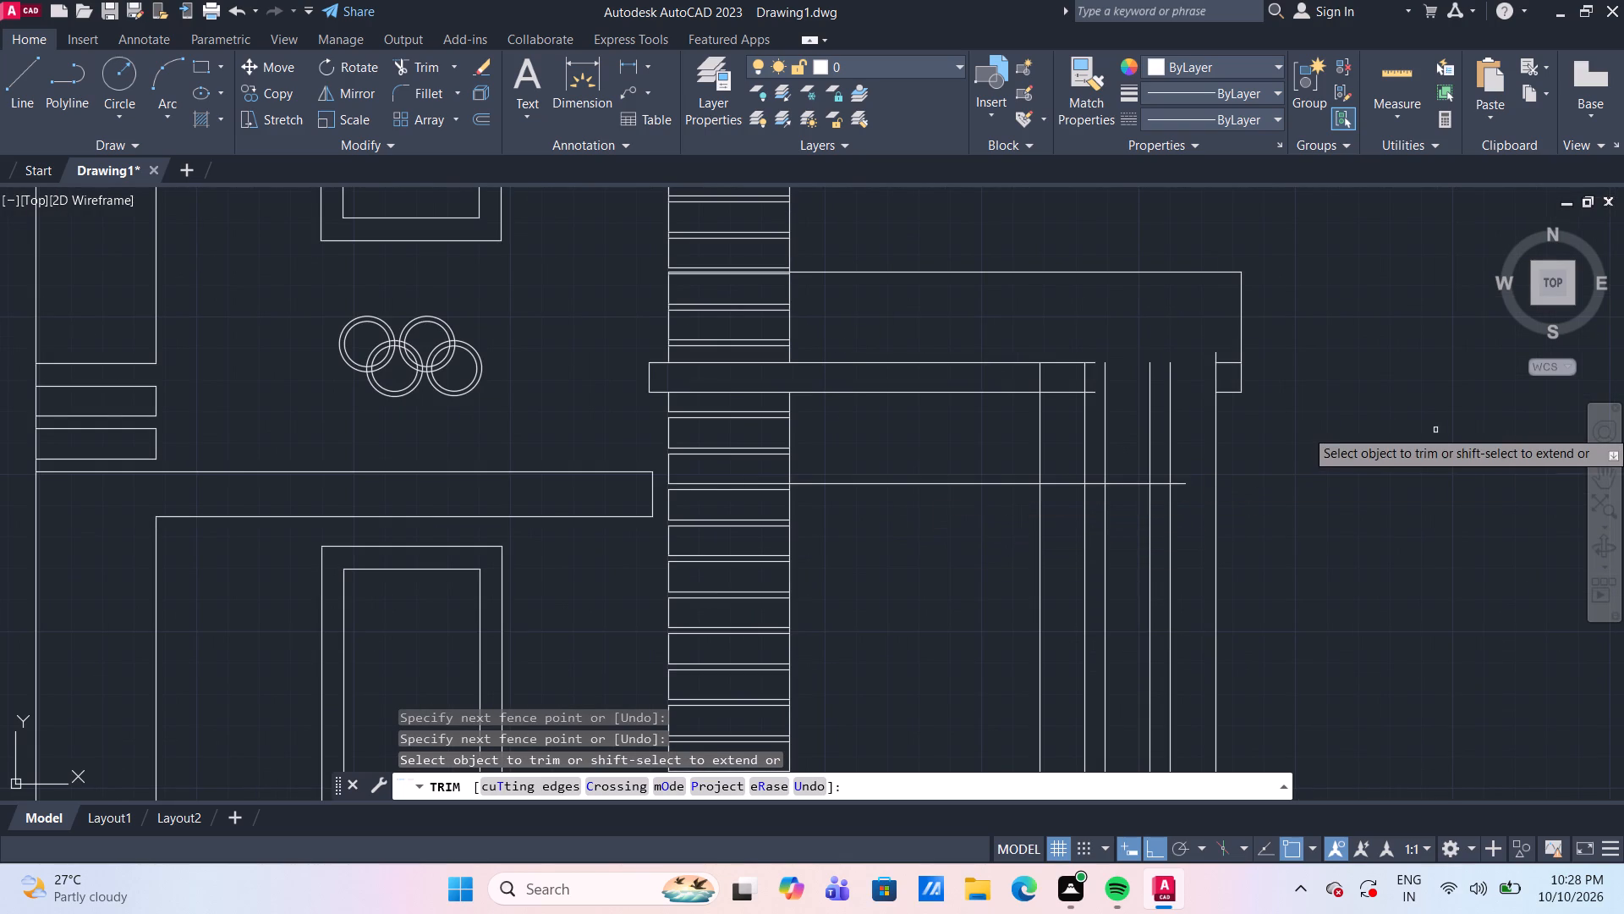
scroll(1374, 427, "up", 2)
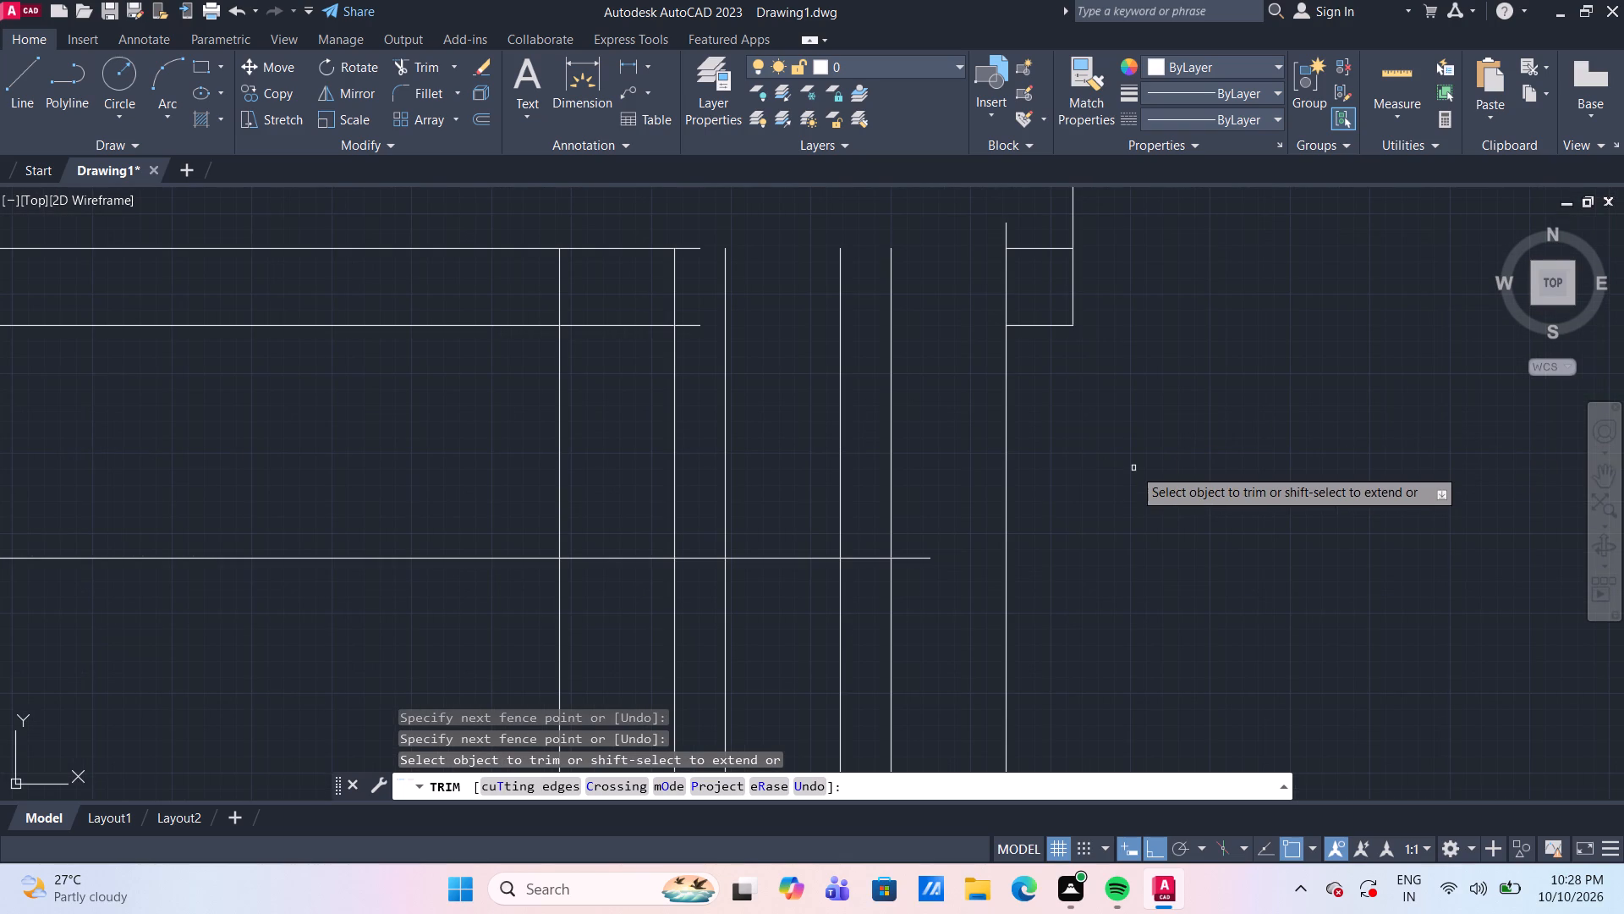
key("Escape")
key("l")
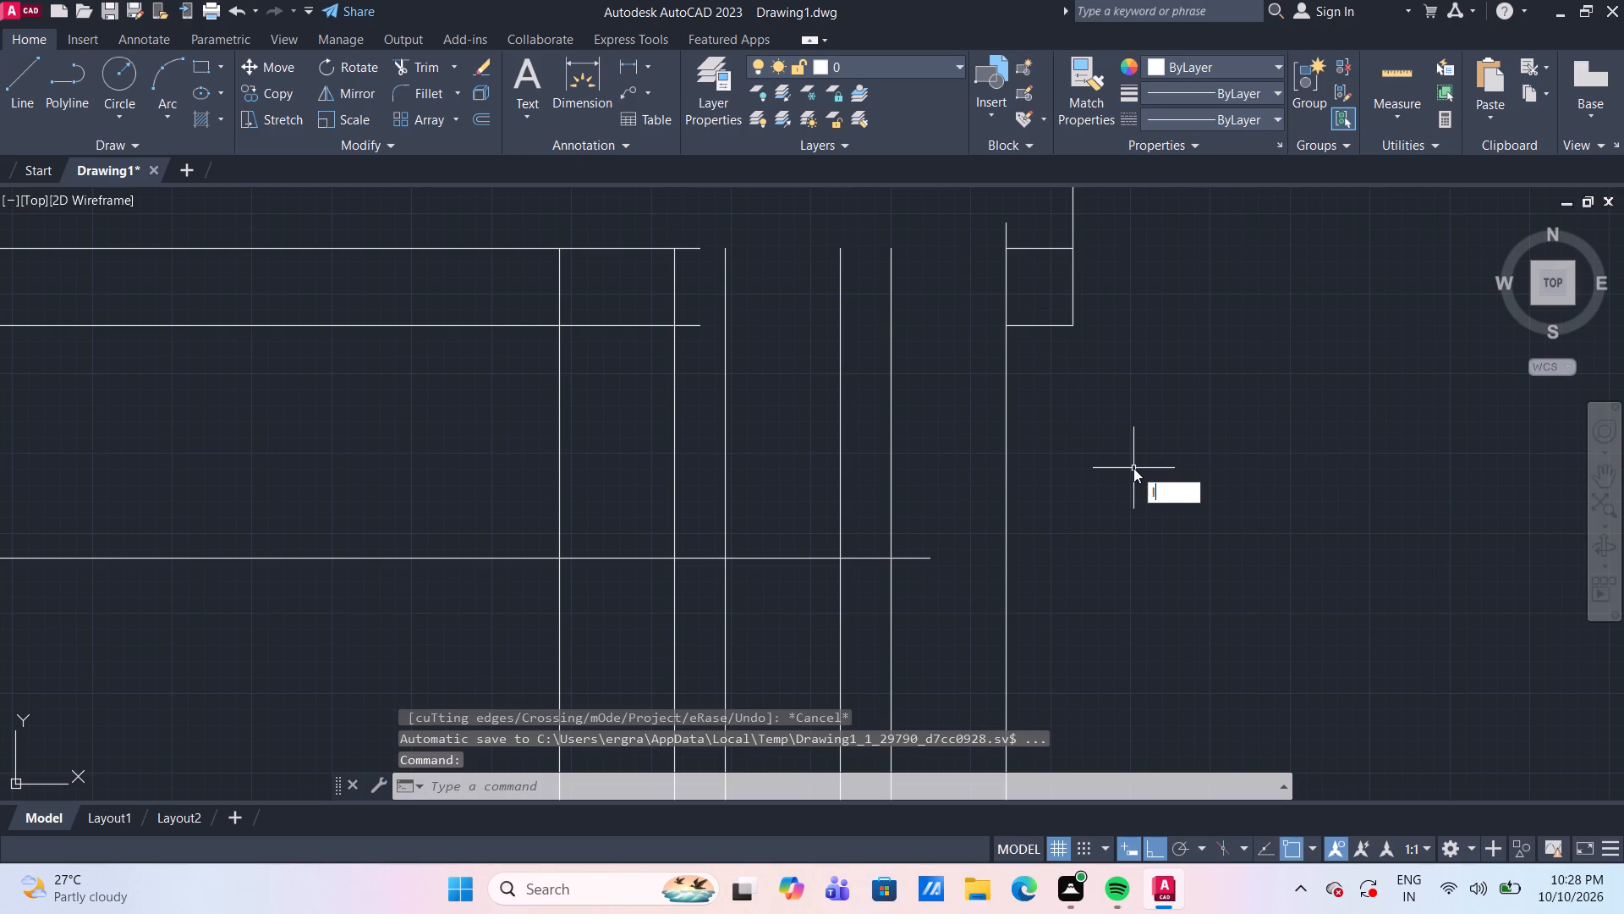
key("Return")
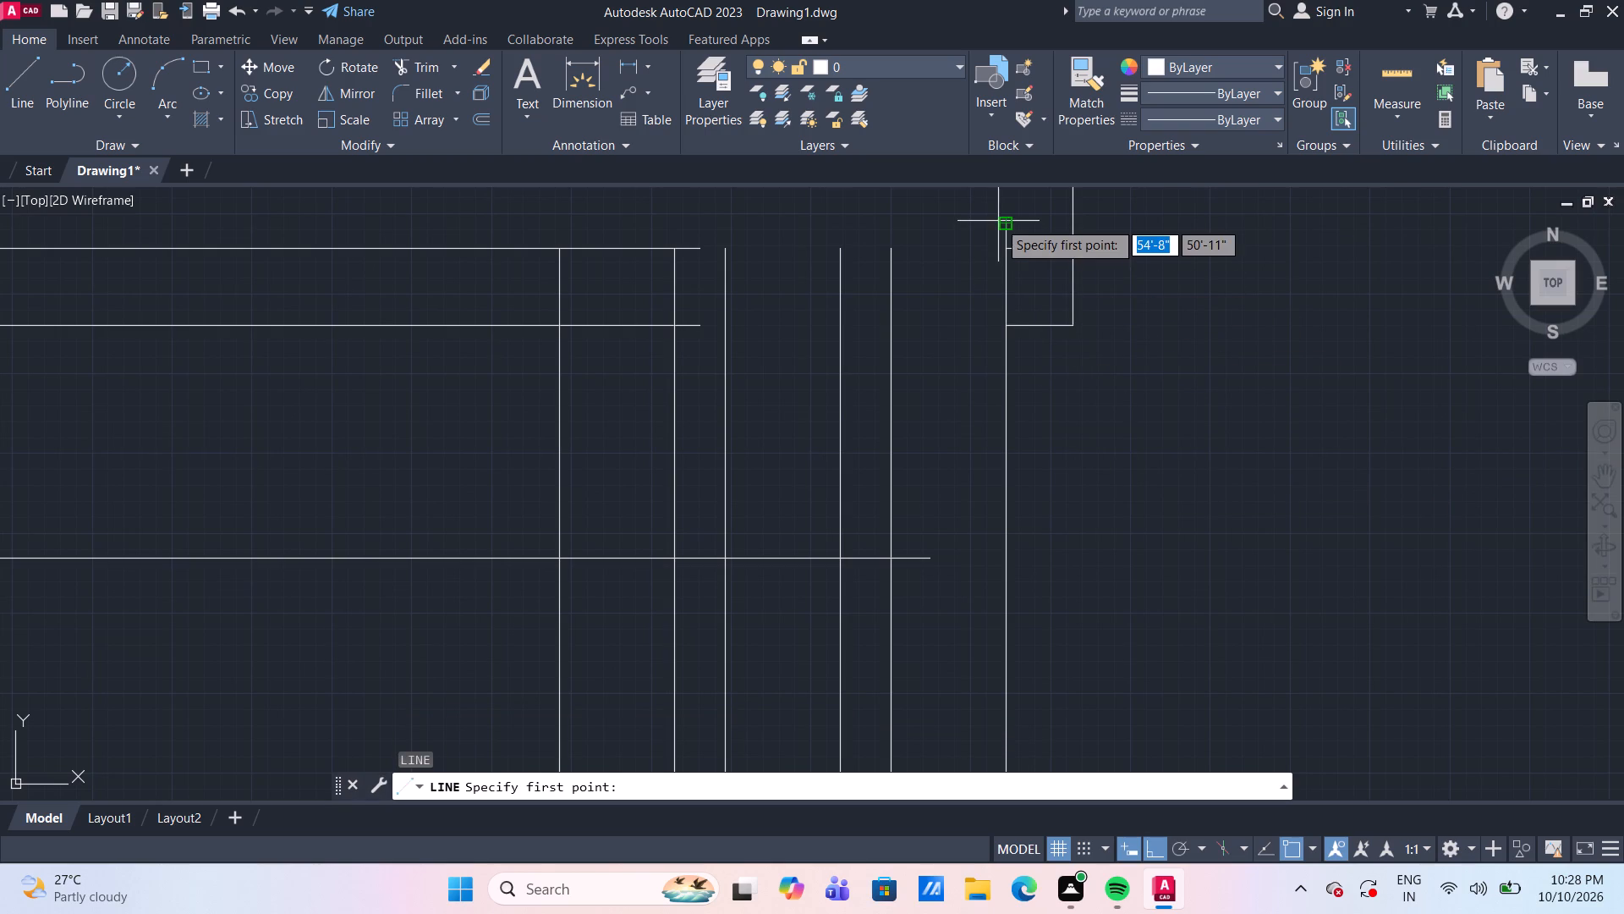
left_click(1006, 225)
scroll(691, 241, "down", 1)
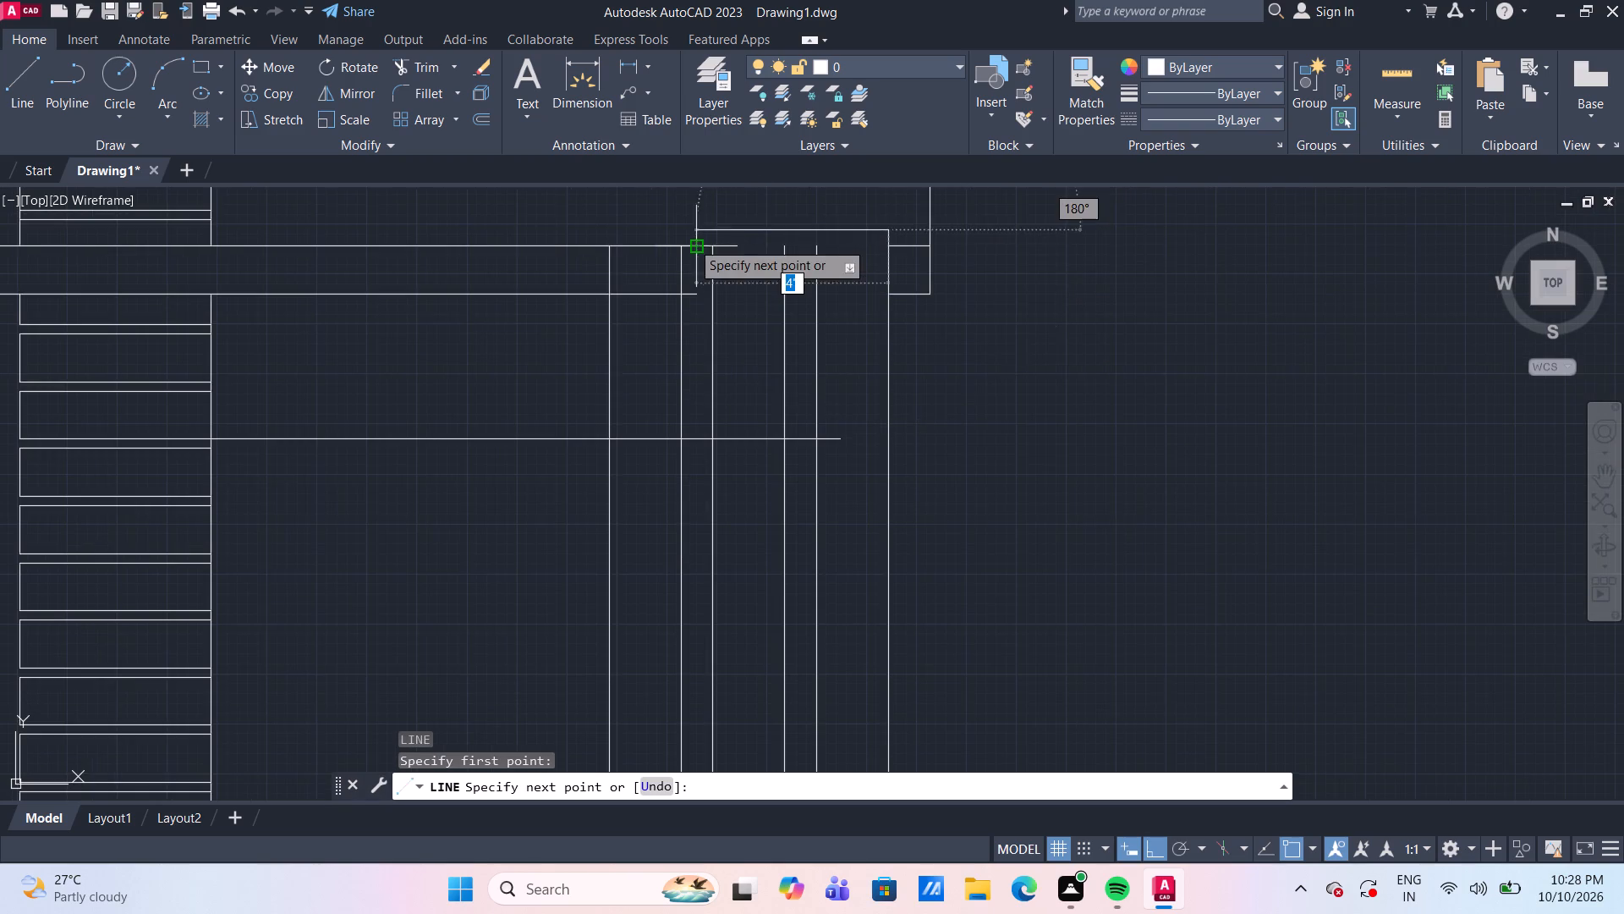
scroll(657, 221, "up", 1)
middle_click_drag(654, 225, 748, 241)
scroll(738, 239, "up", 1)
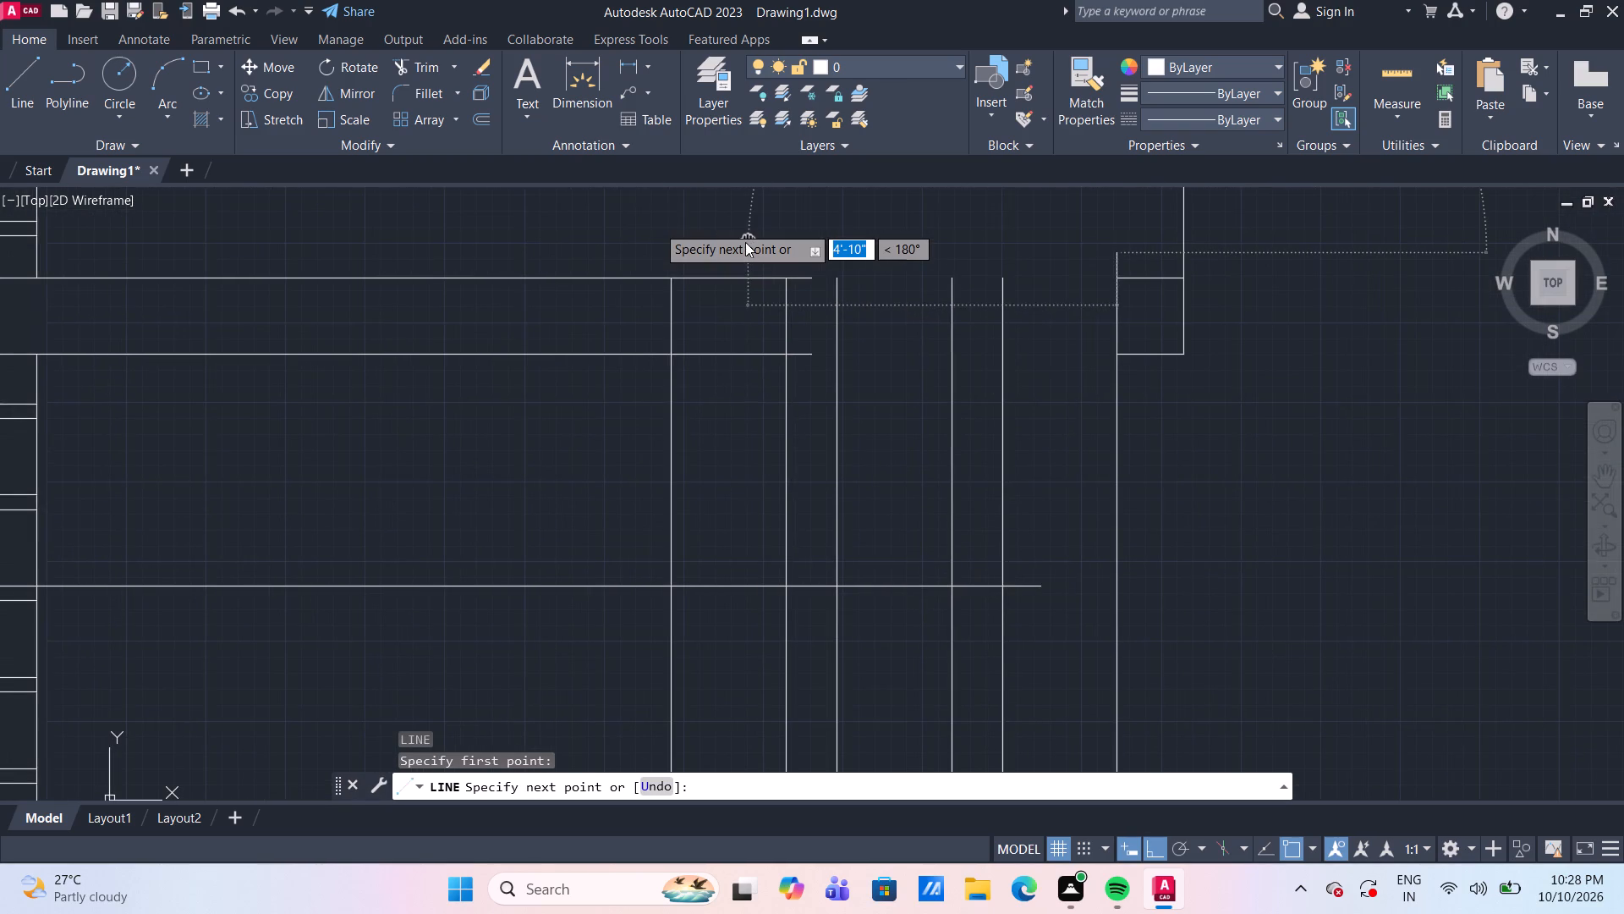
scroll(741, 243, "down", 1)
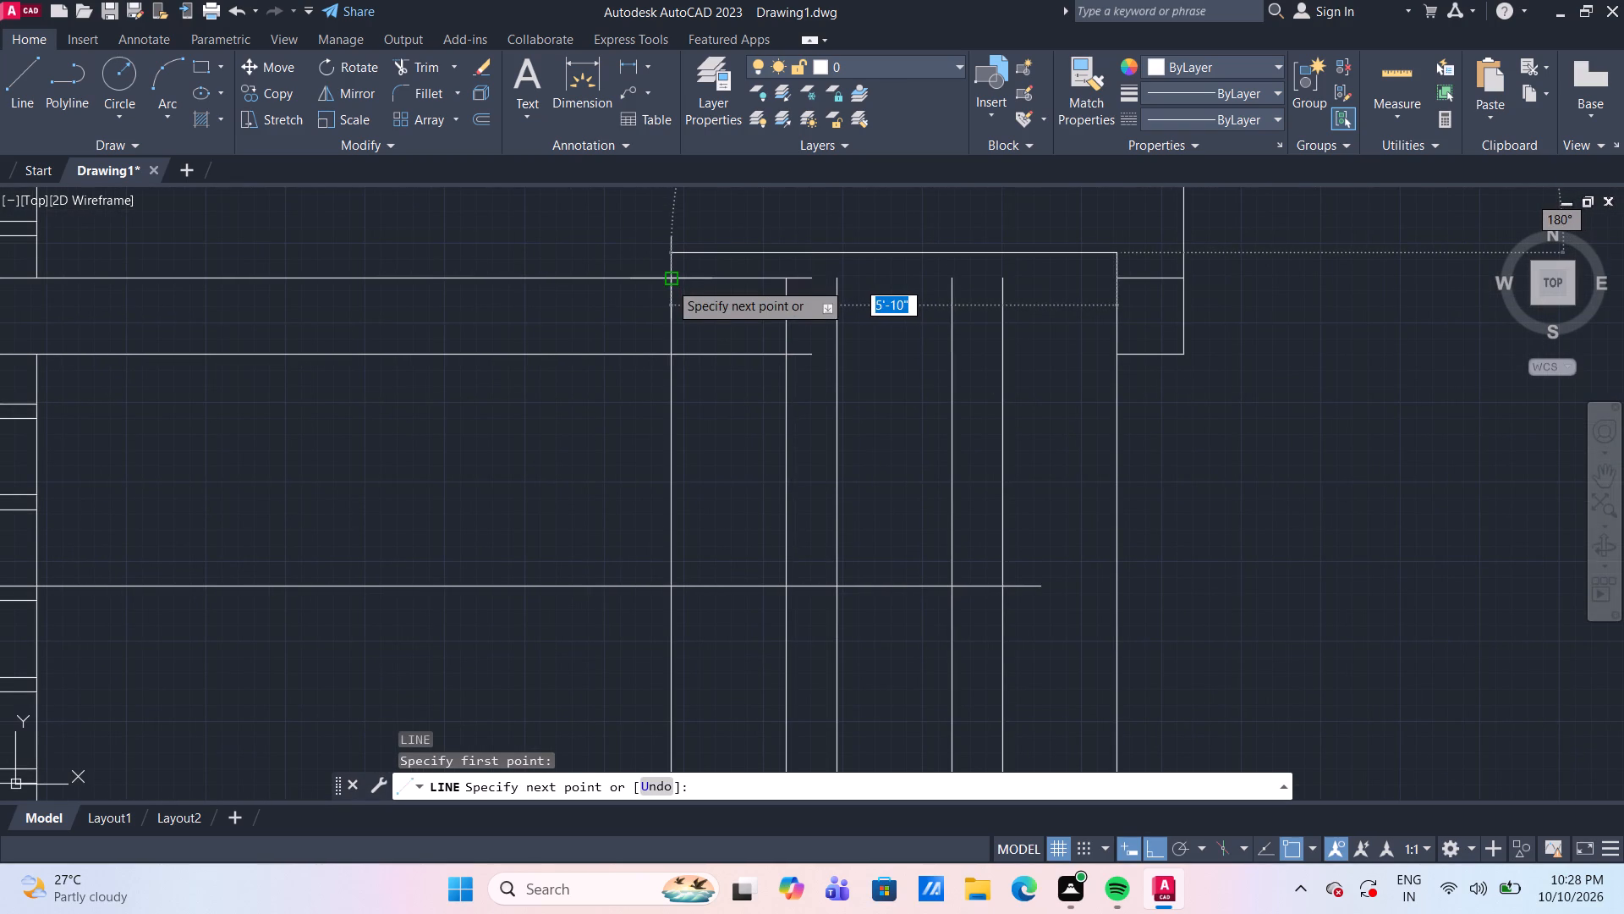
left_click(672, 248)
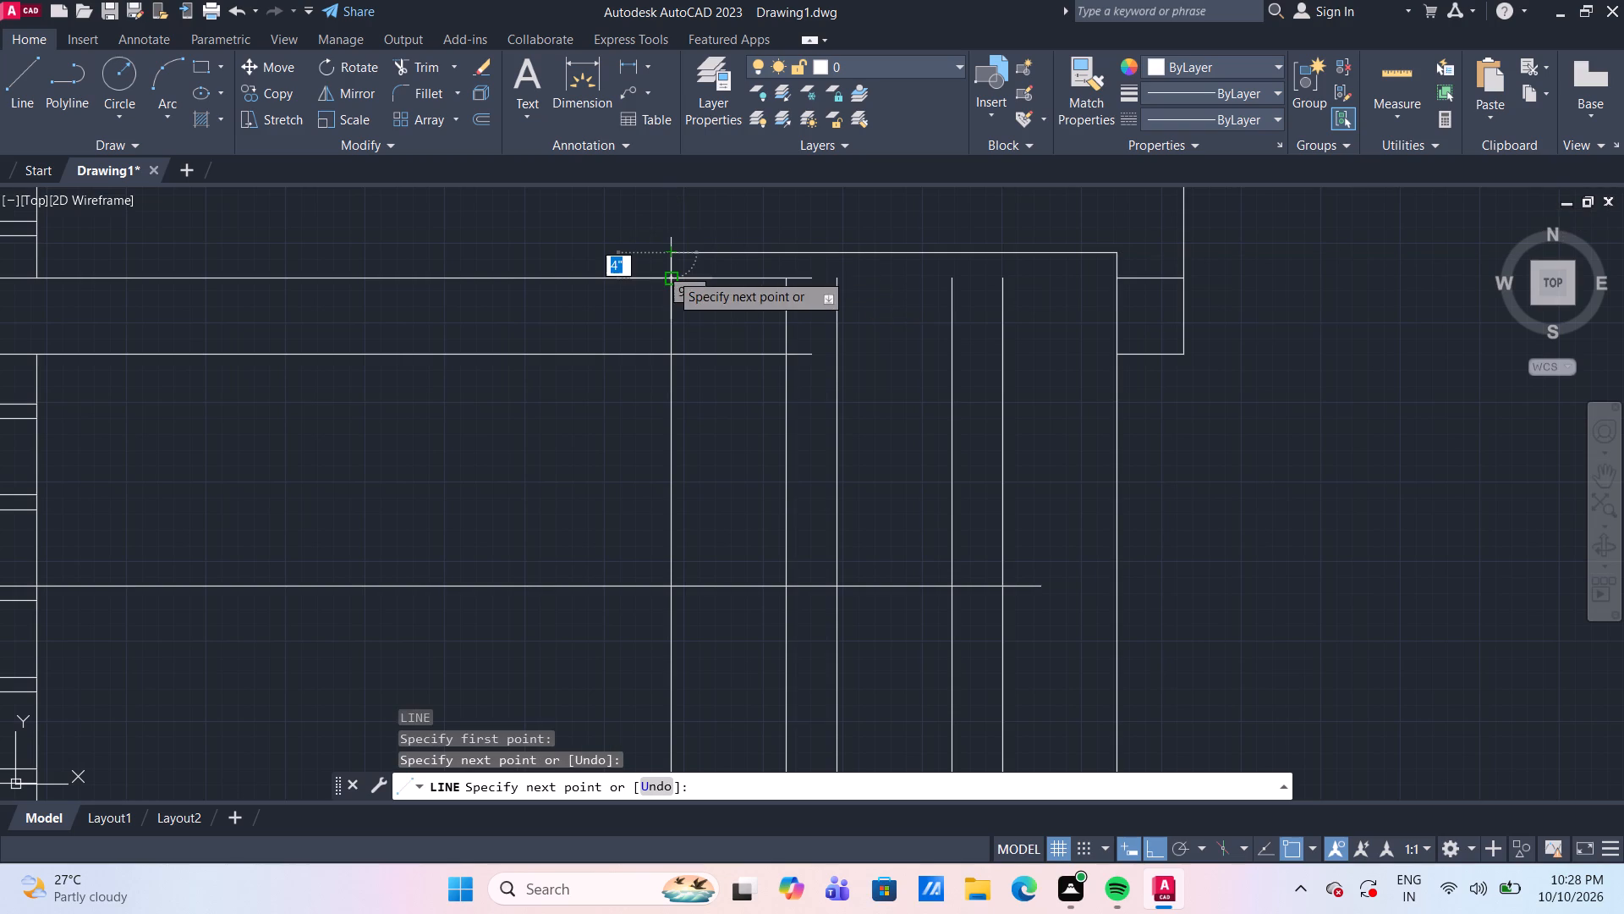
left_click(670, 278)
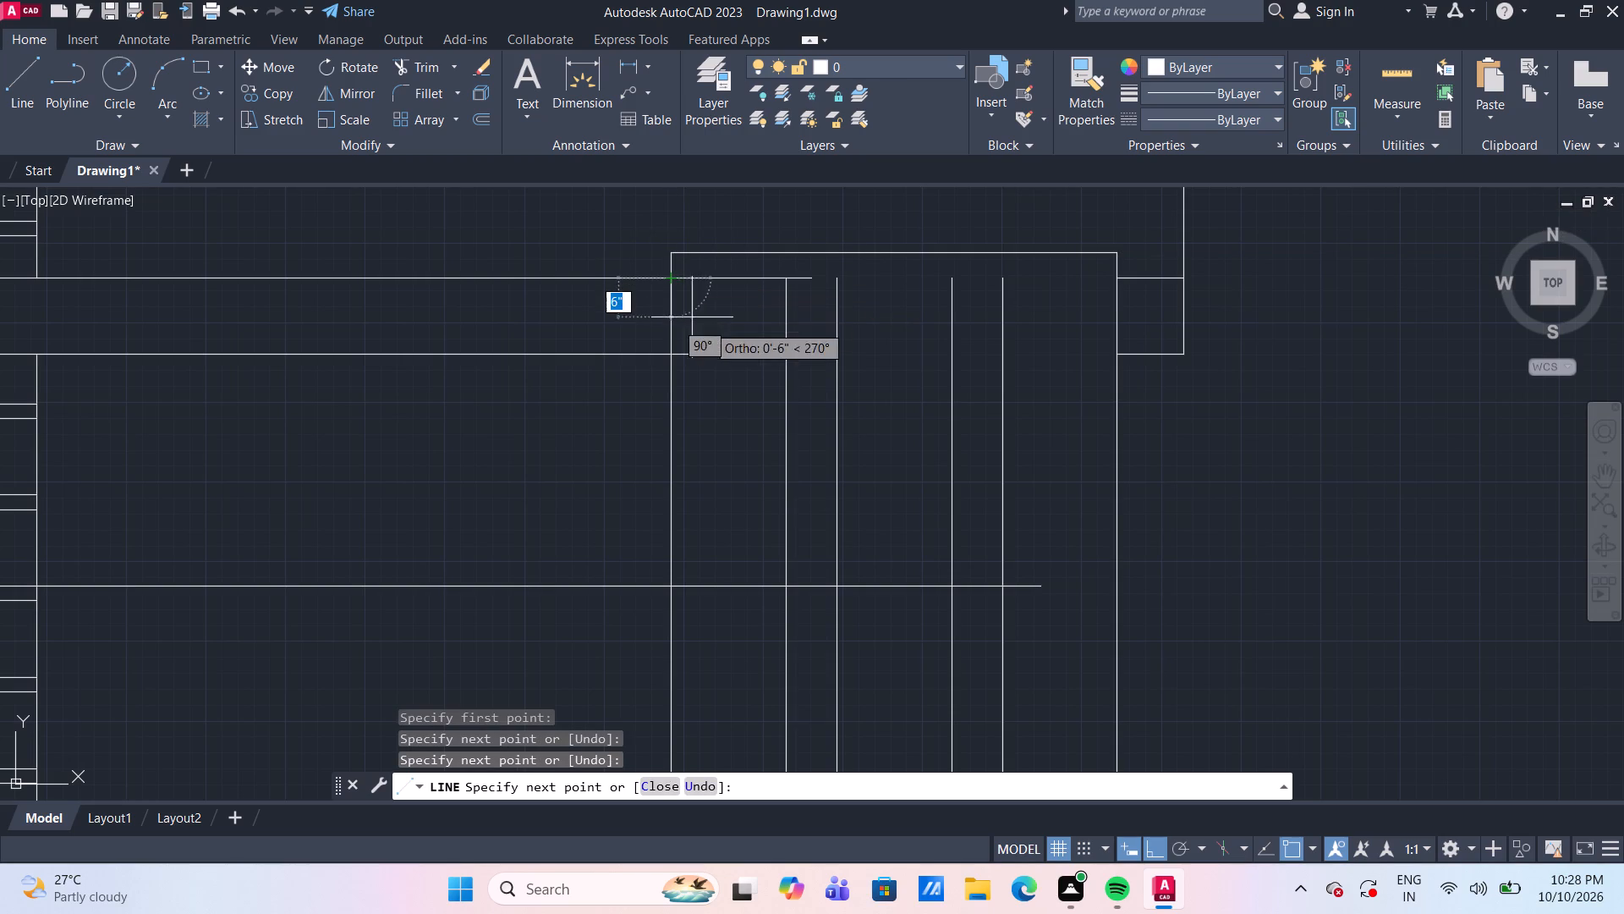
key("Escape")
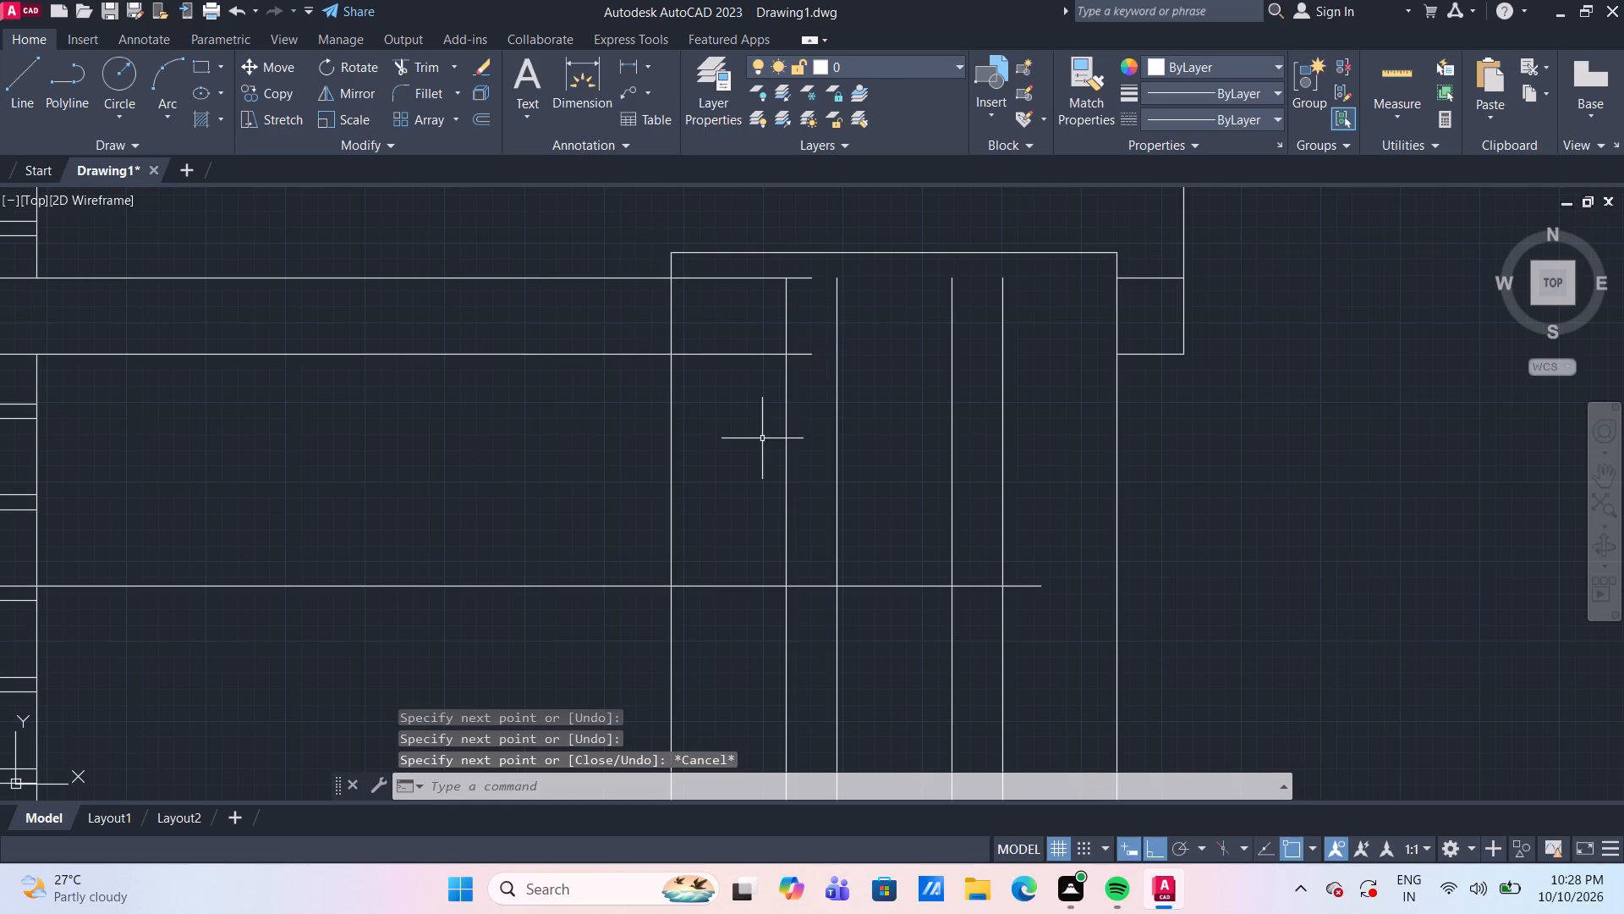
Extend the four inner vertical strip lines up to the new cap line above the upper band.
type("tr")
key("space")
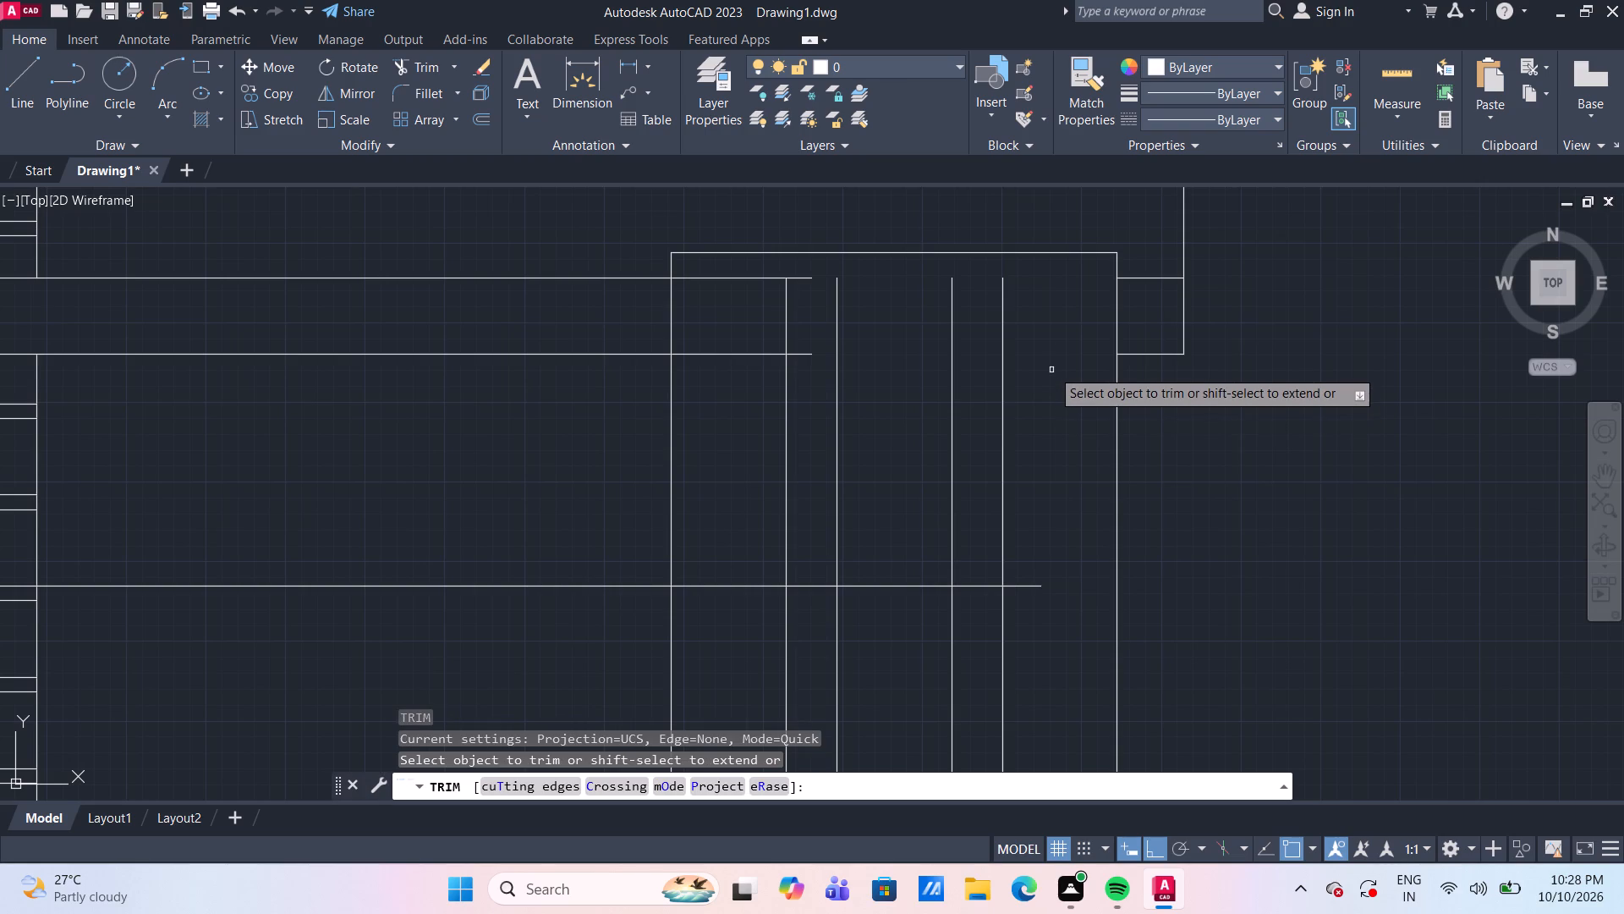
left_click(1051, 368, "shift")
left_click(907, 317, "shift")
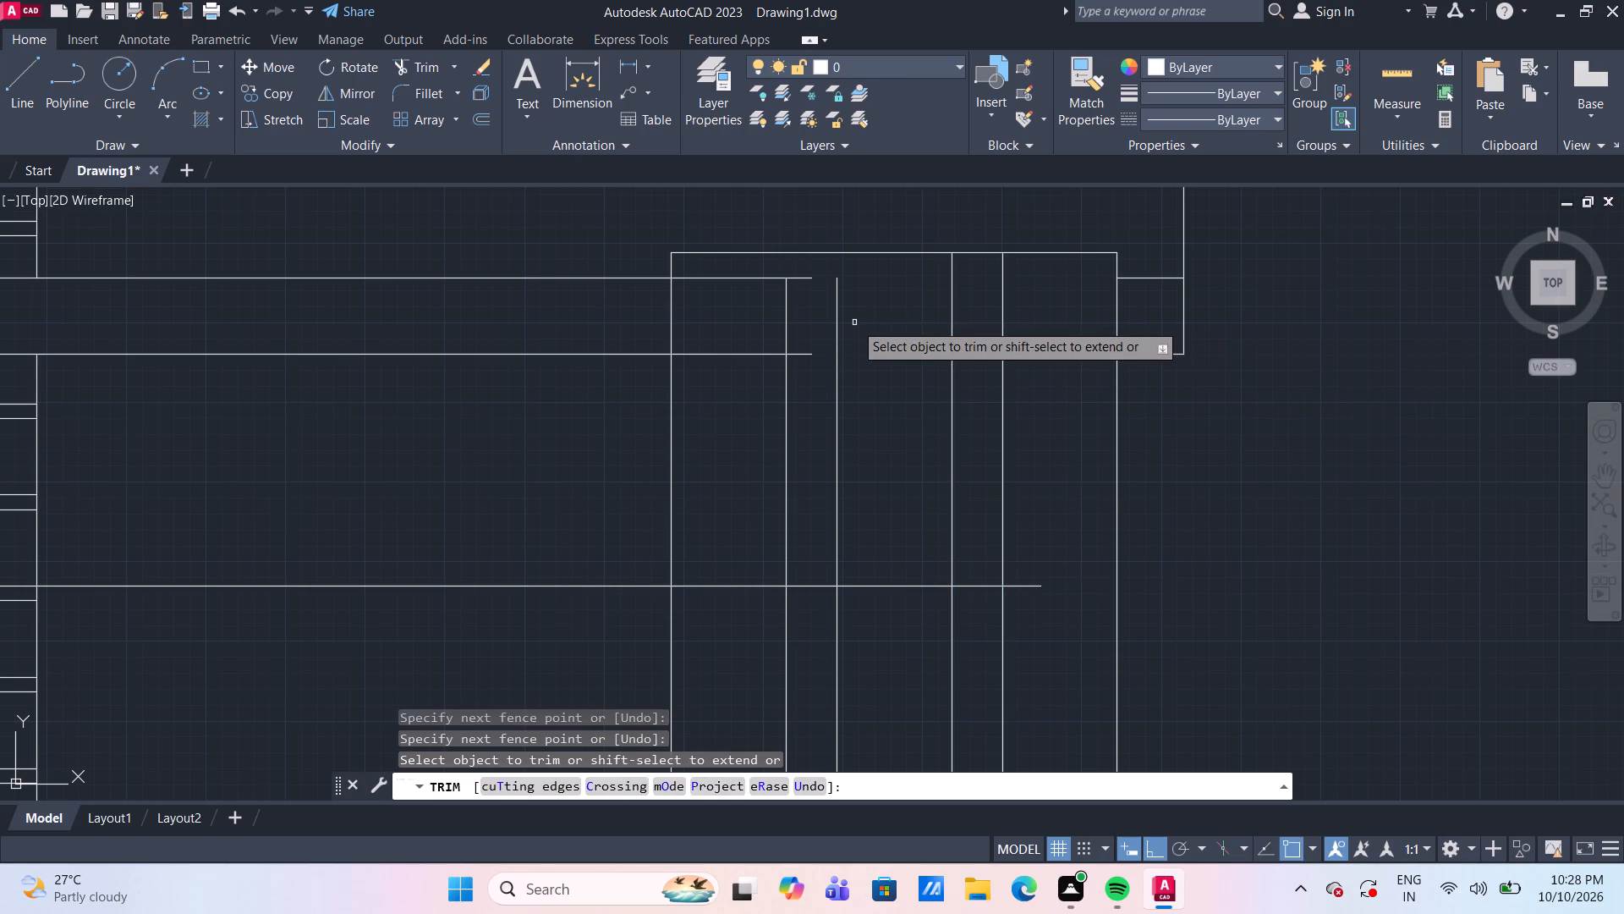
left_click(854, 322, "shift")
left_click(754, 302, "shift")
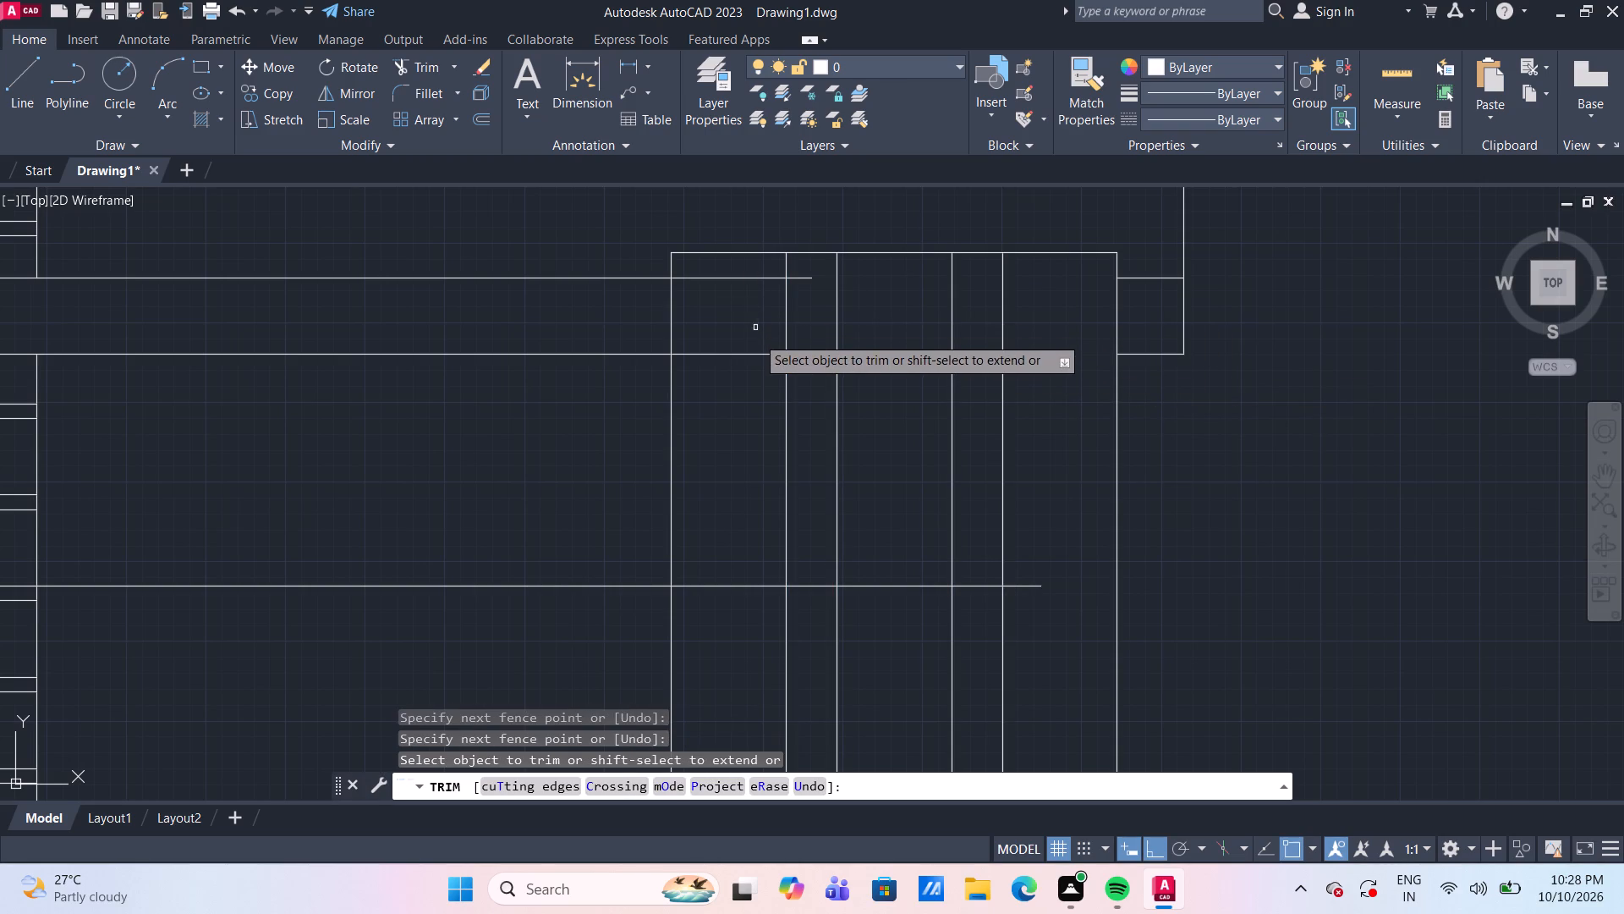
Extend the upper band's two horizontal lines across both 8" gaps and trim them out of the inner and middle strips.
left_click(756, 355)
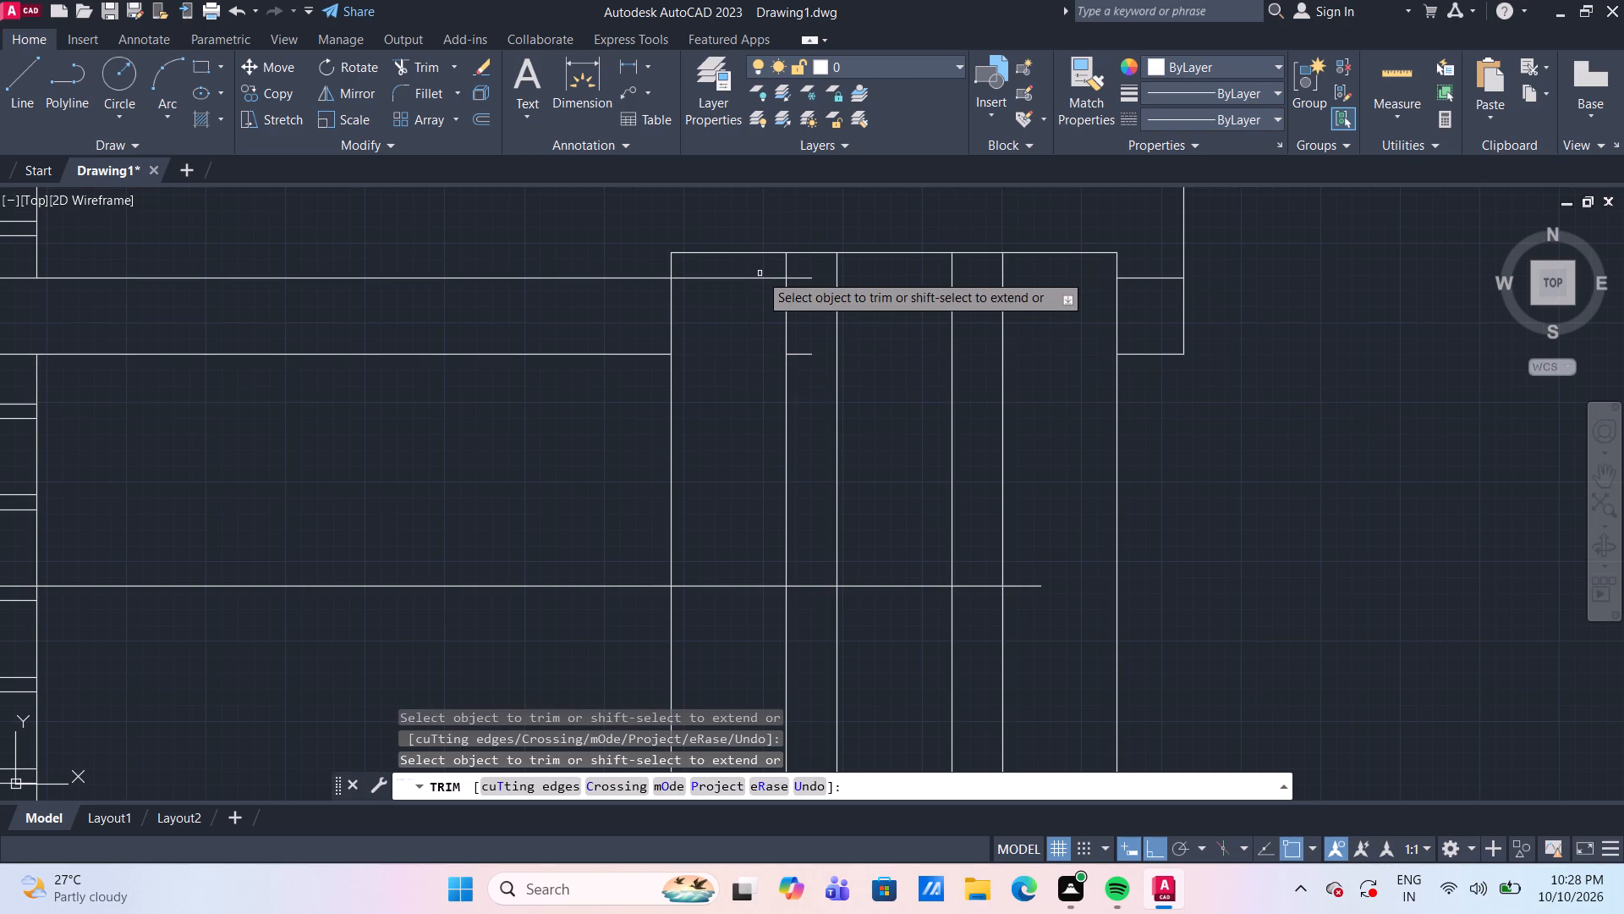
left_click(761, 278)
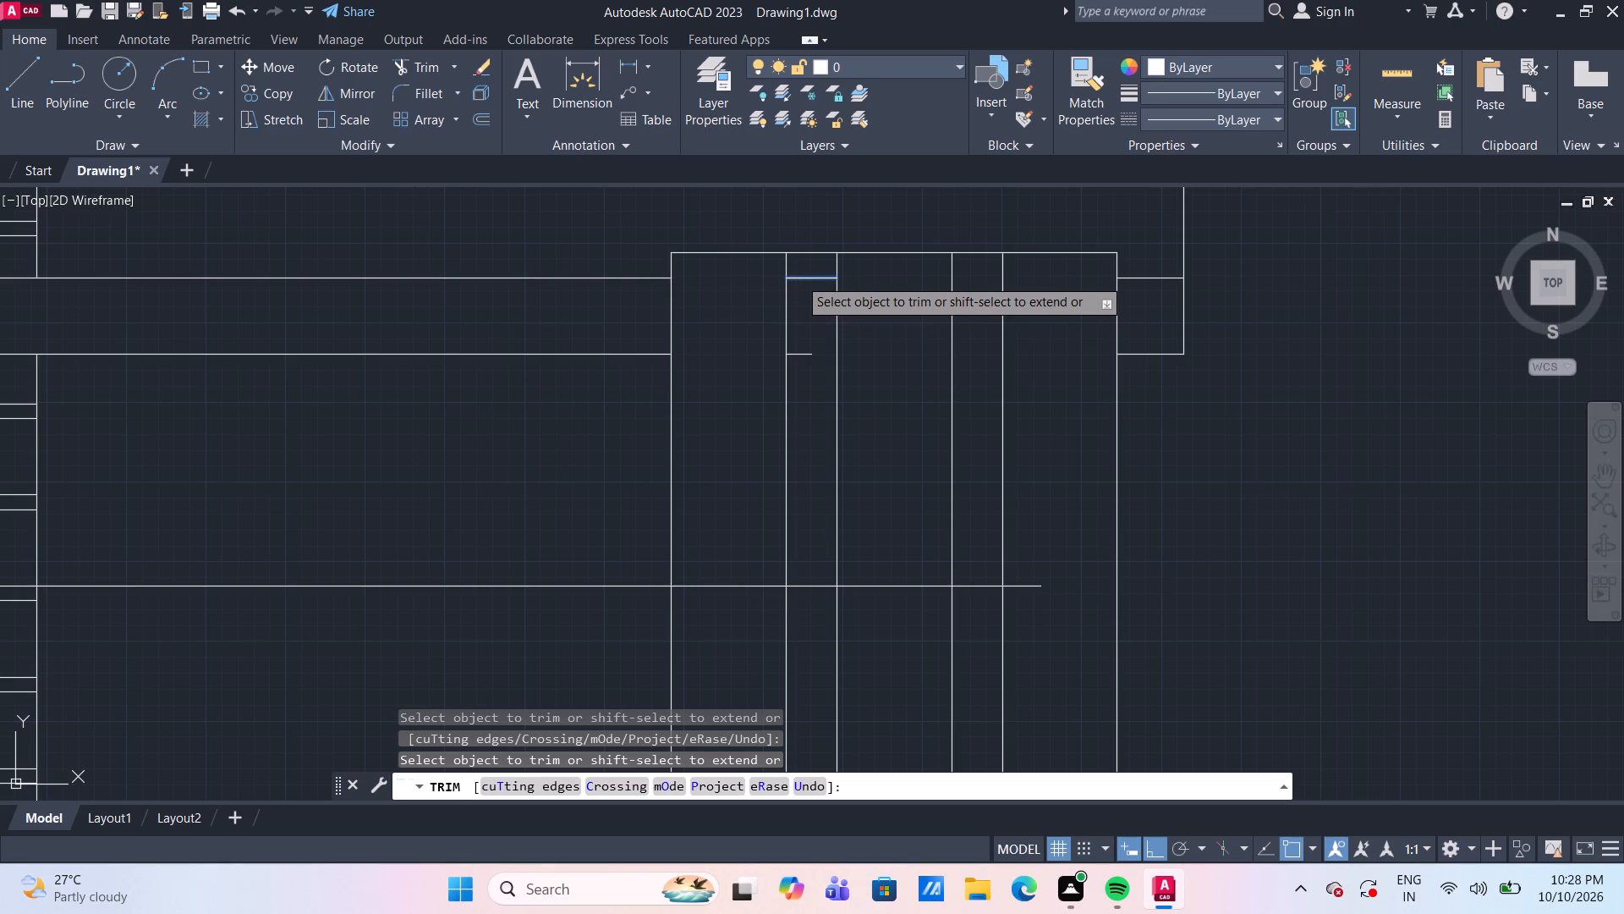
left_click(798, 278, "shift")
left_click(808, 352, "shift")
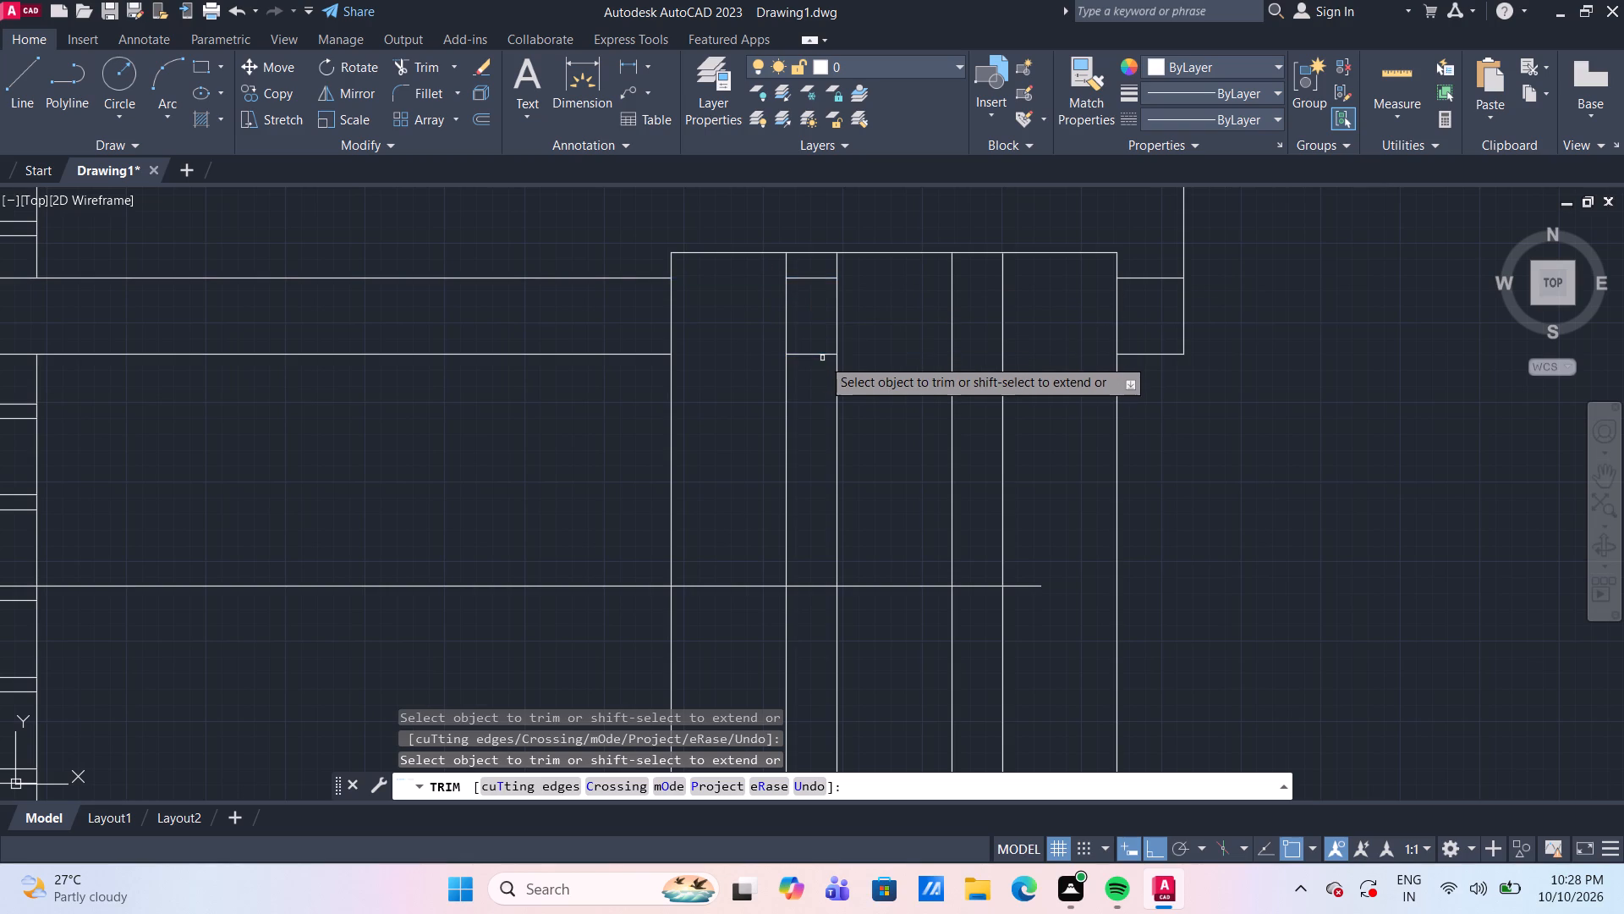
left_click(826, 354, "shift")
left_click_drag(818, 278, 839, 278, "shift")
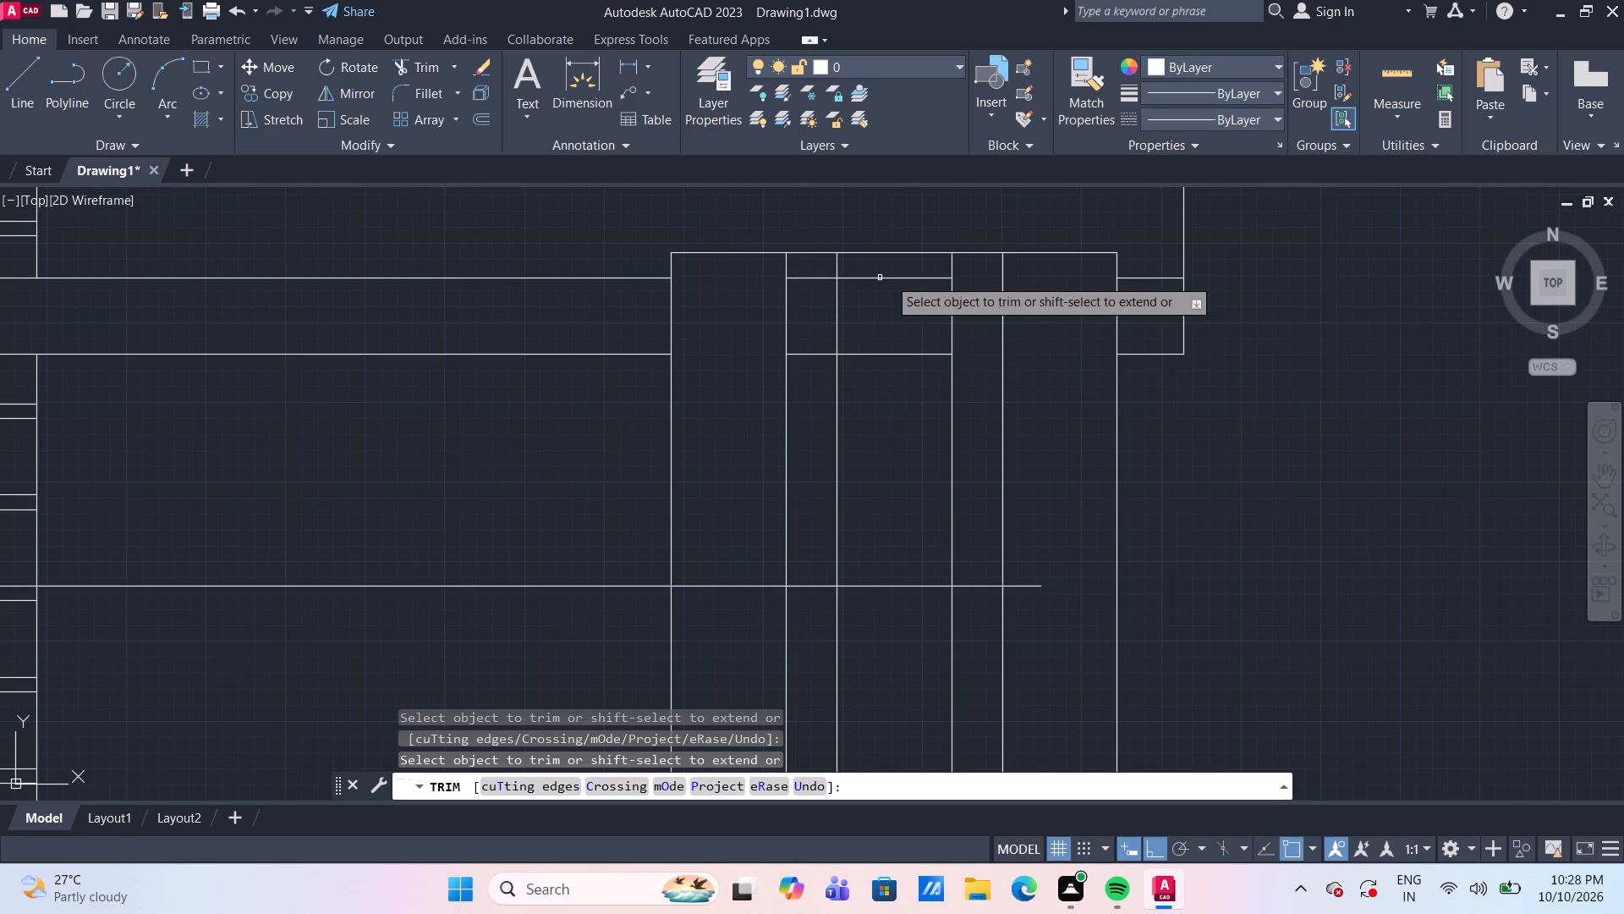
left_click(929, 278, "shift")
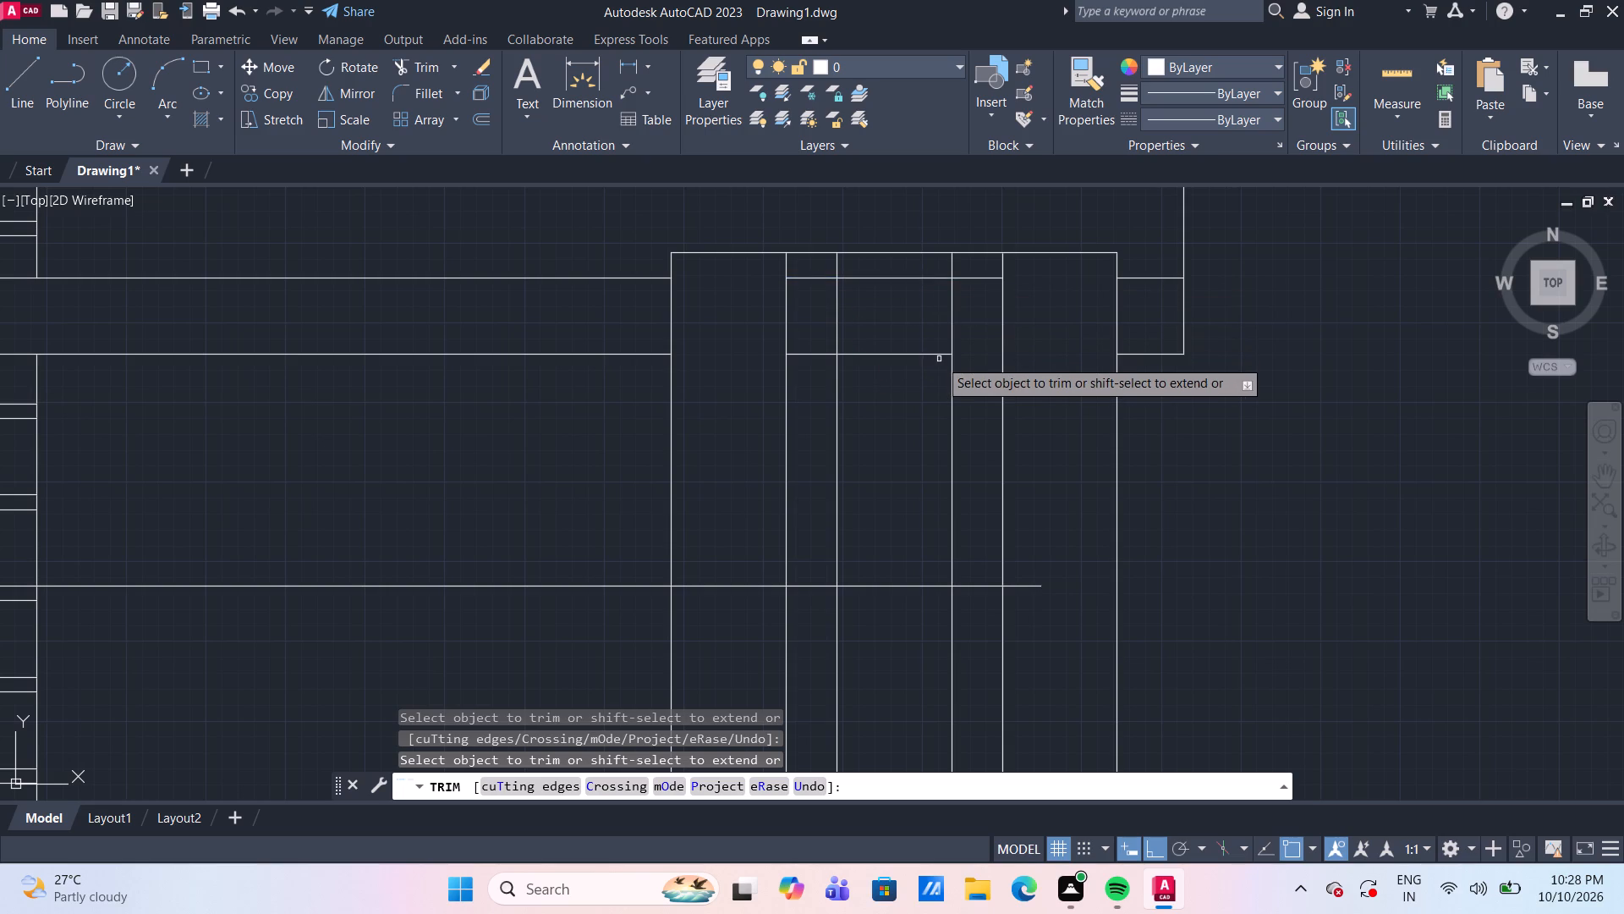
left_click(940, 353, "shift")
left_click_drag(919, 378, 915, 367)
left_click(890, 265)
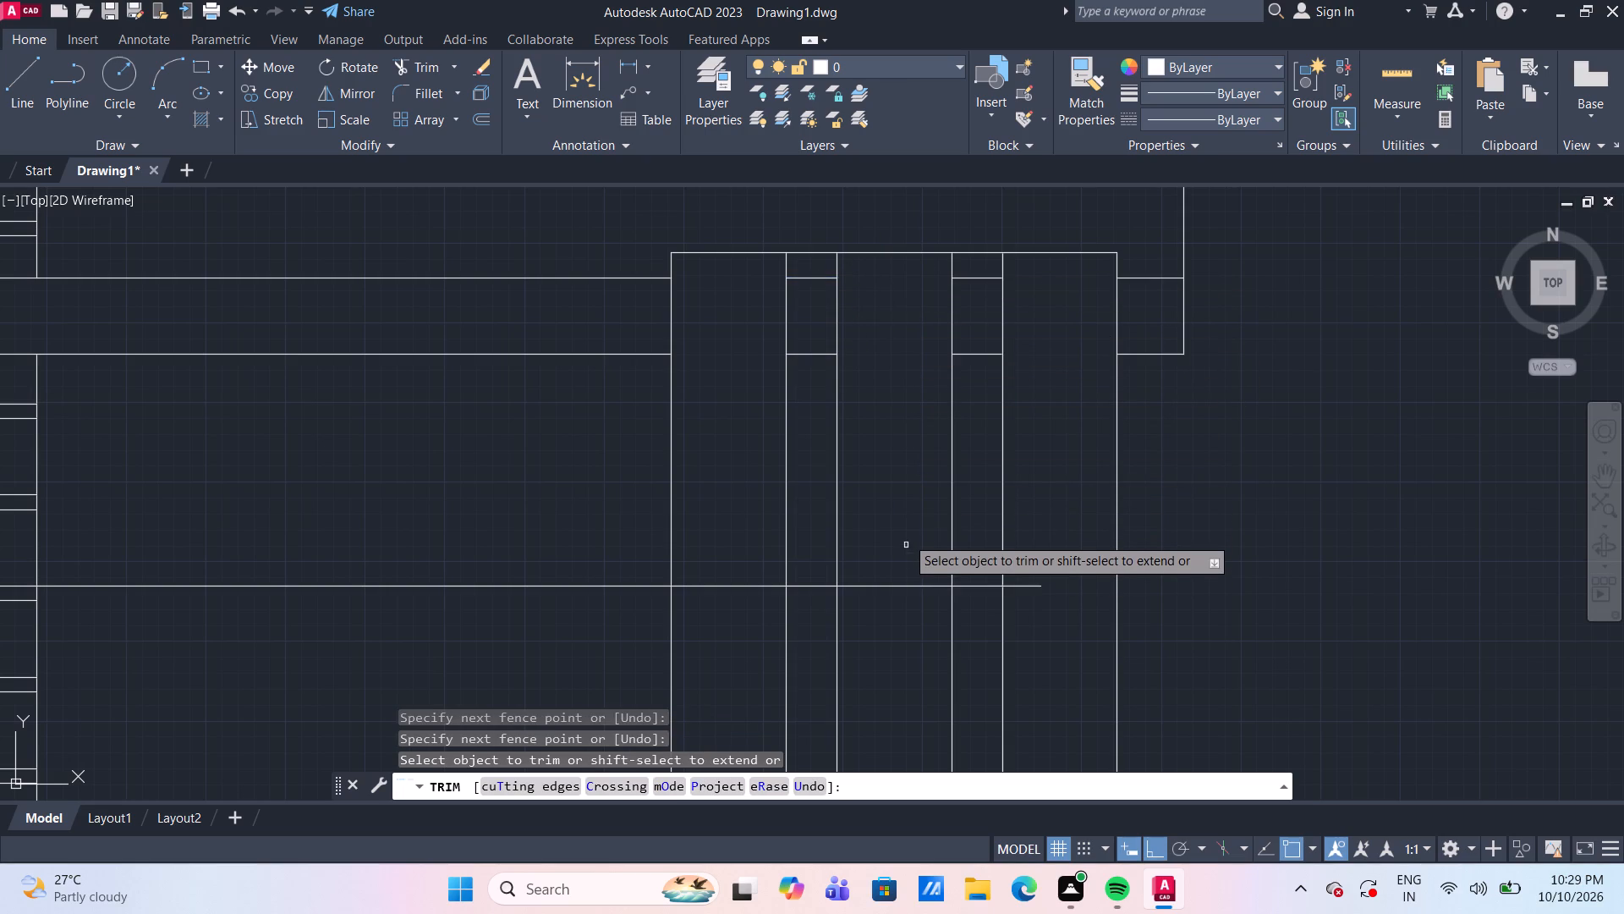
Trim the horizontal line below the upper band back to the innermost strip and delete its leftover piece at the outer gap.
left_click(901, 588)
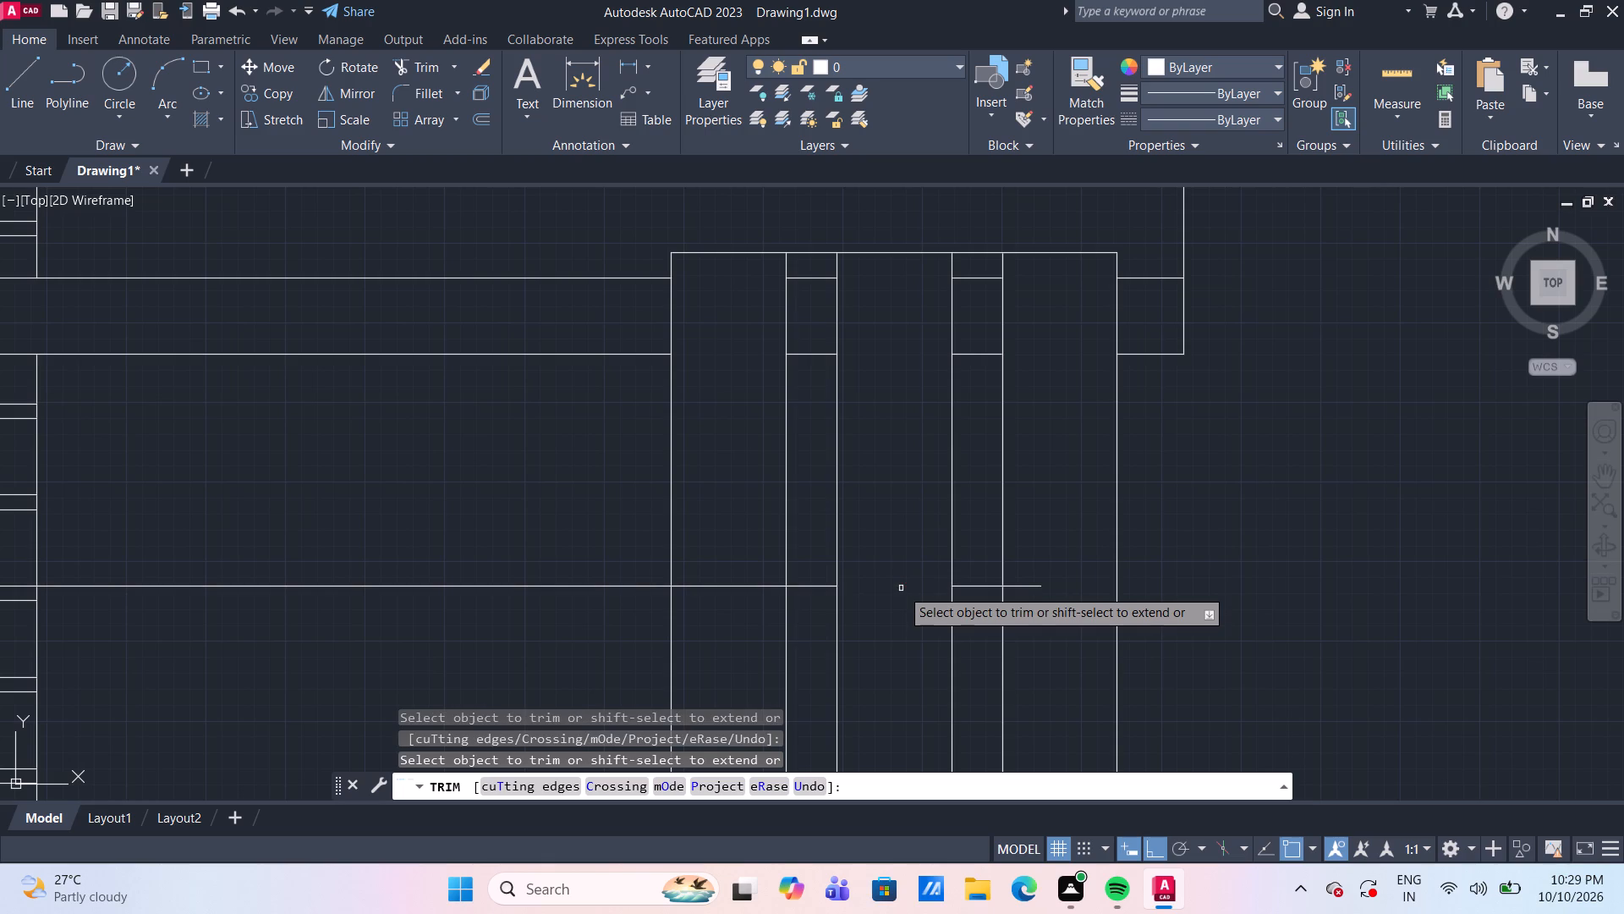
left_click(735, 586)
left_click(826, 587)
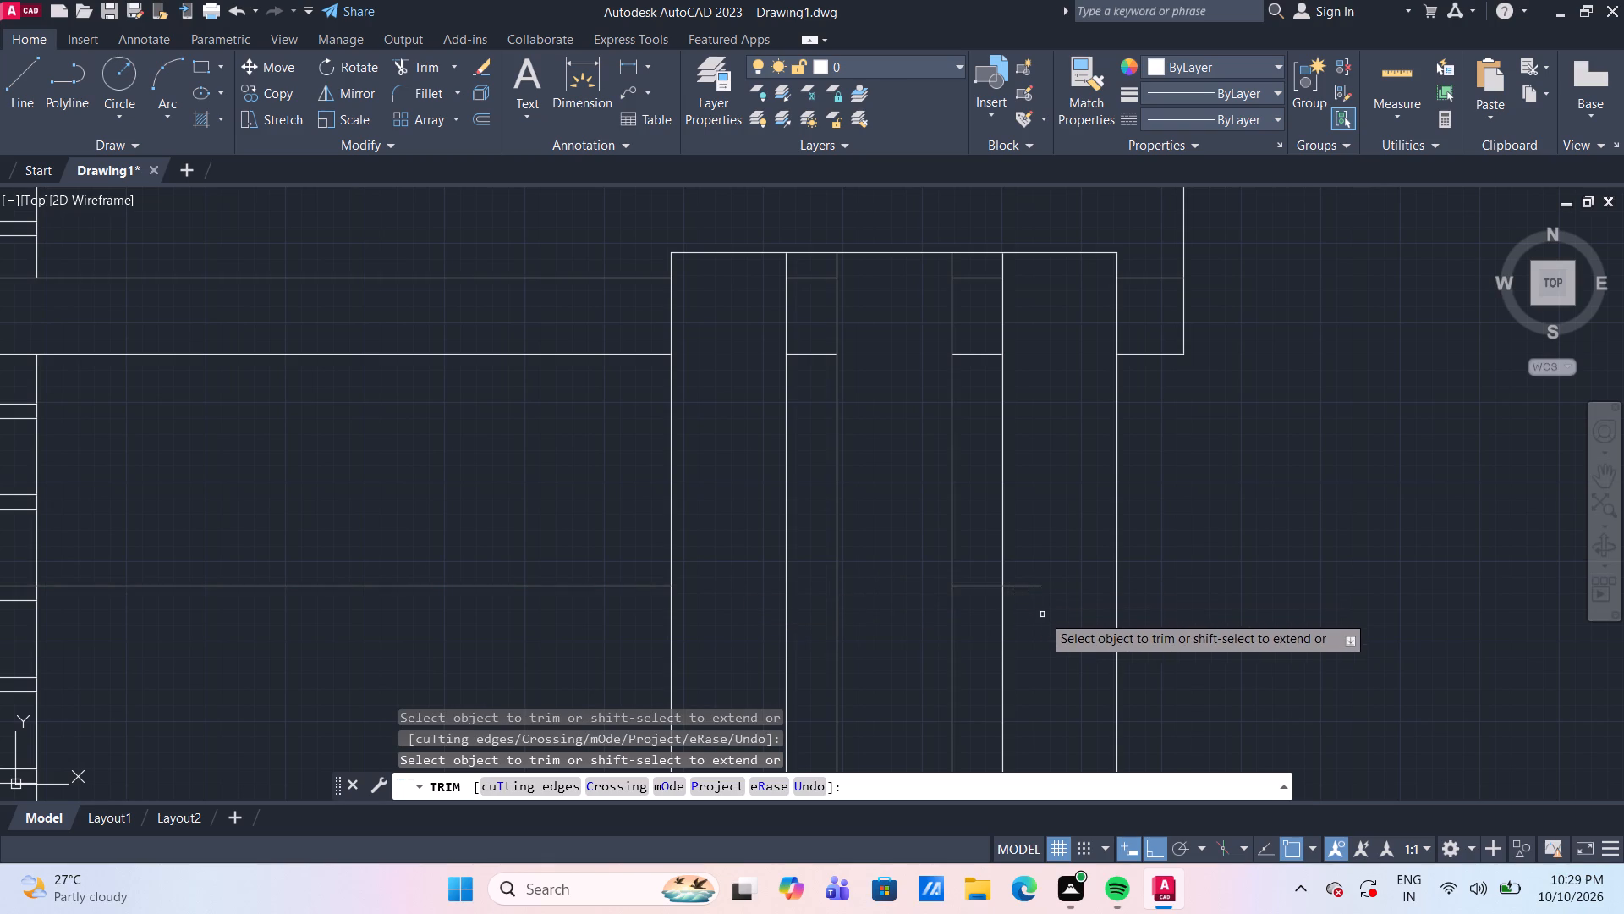
key("Escape")
left_click(1042, 614)
left_click(1030, 565)
key("Delete")
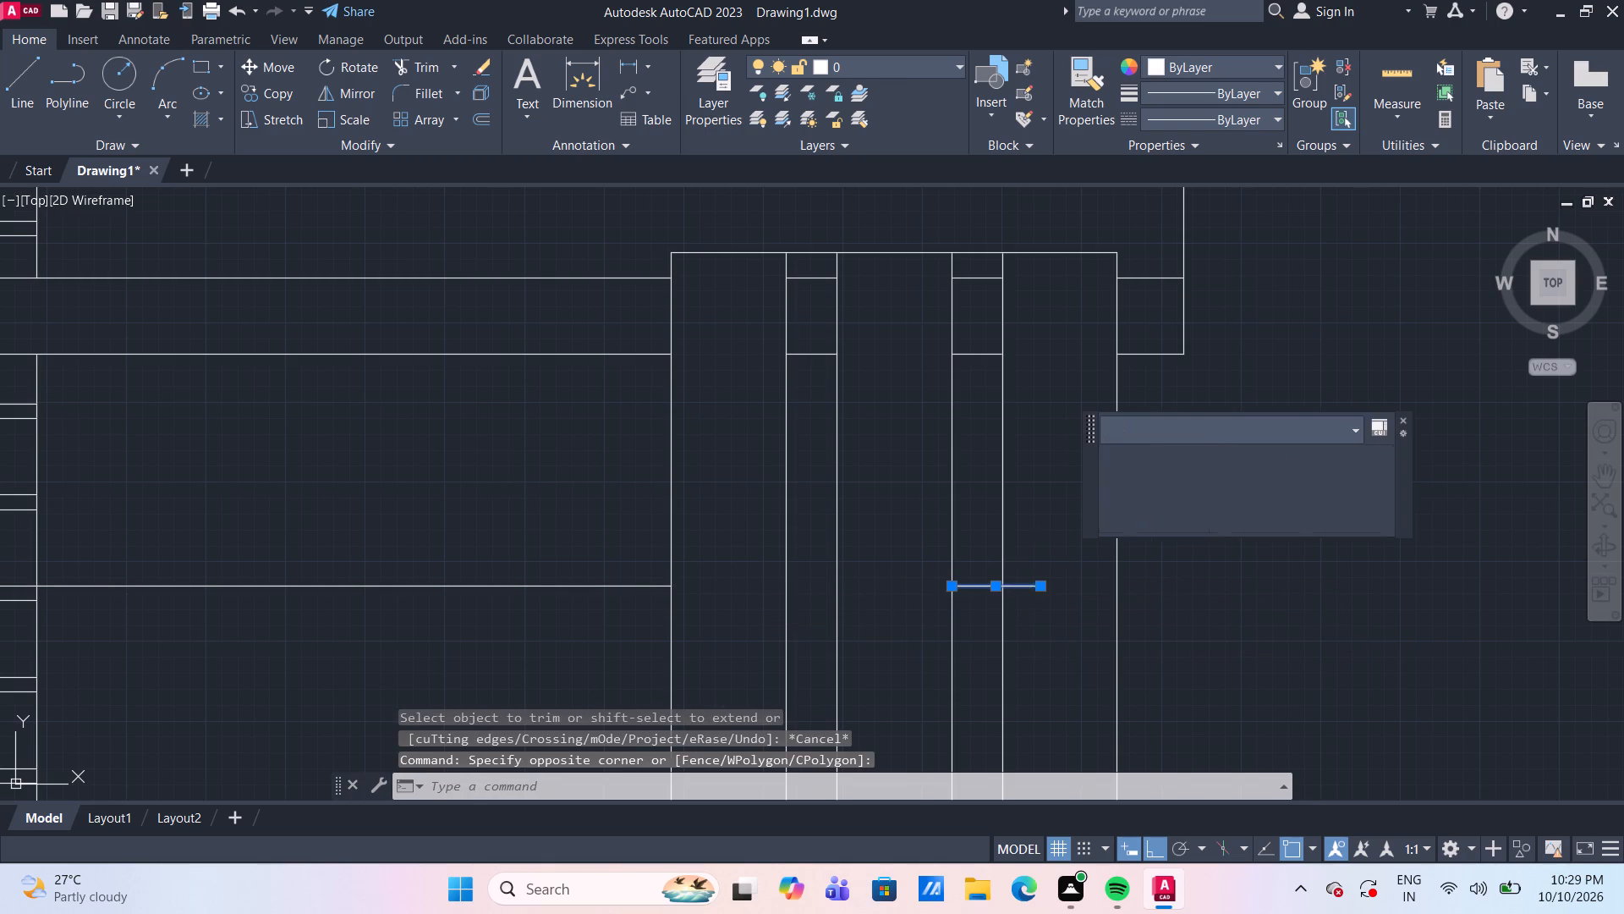
Trim the cap line out of the two 8" gaps so each vertical strip keeps its own top edge.
scroll(1030, 565, "down", 1)
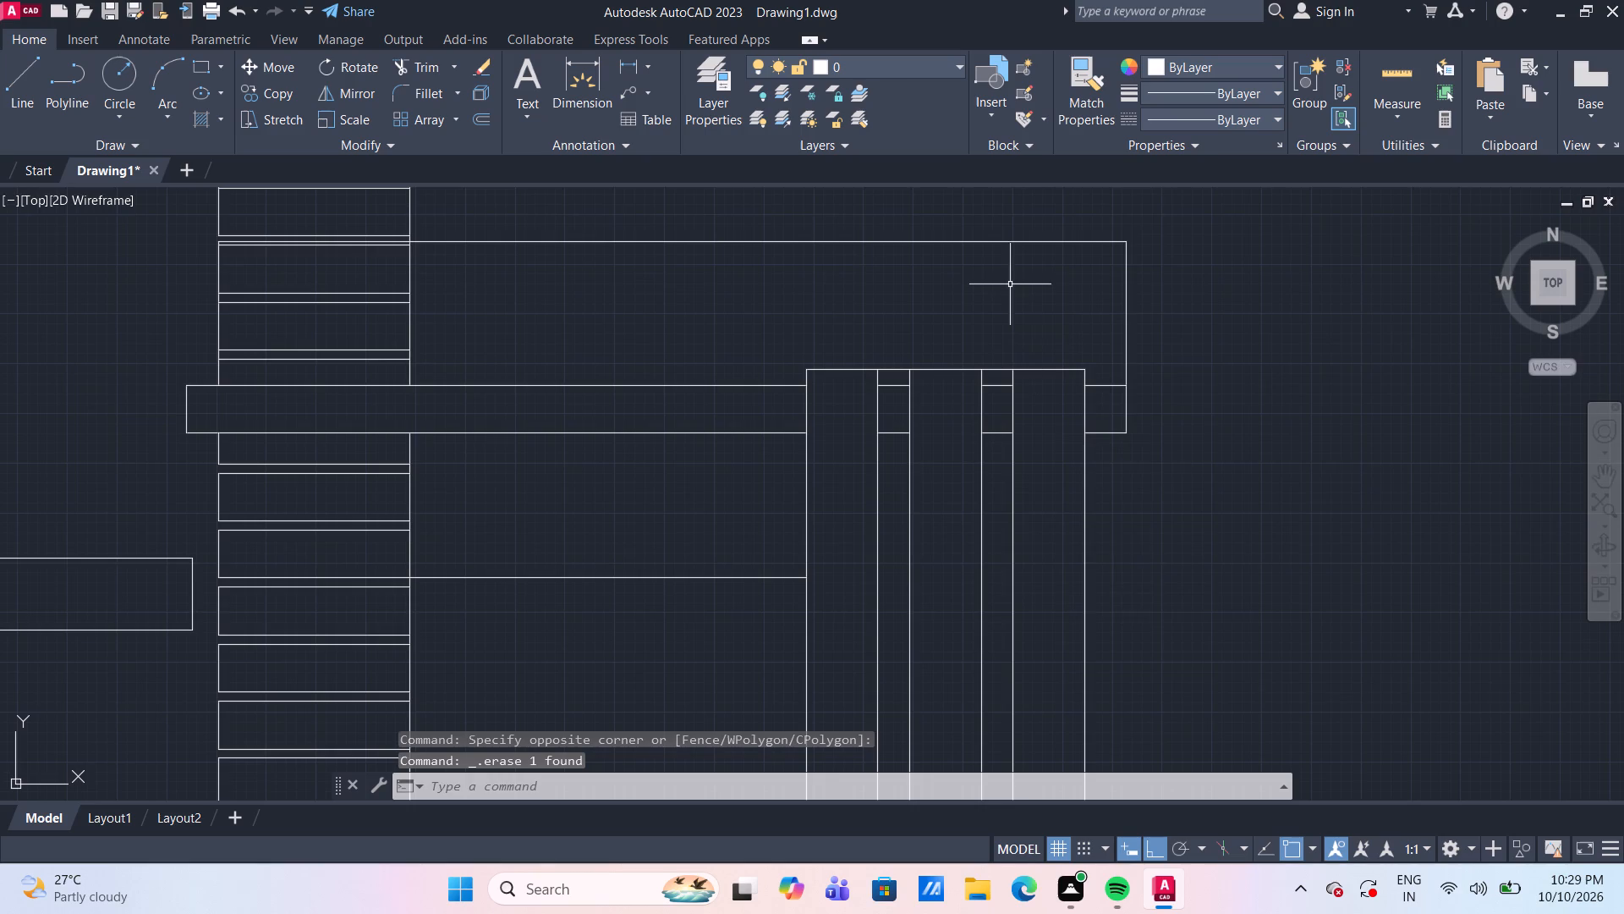
scroll(1000, 332, "up", 1)
type("tr")
key("space")
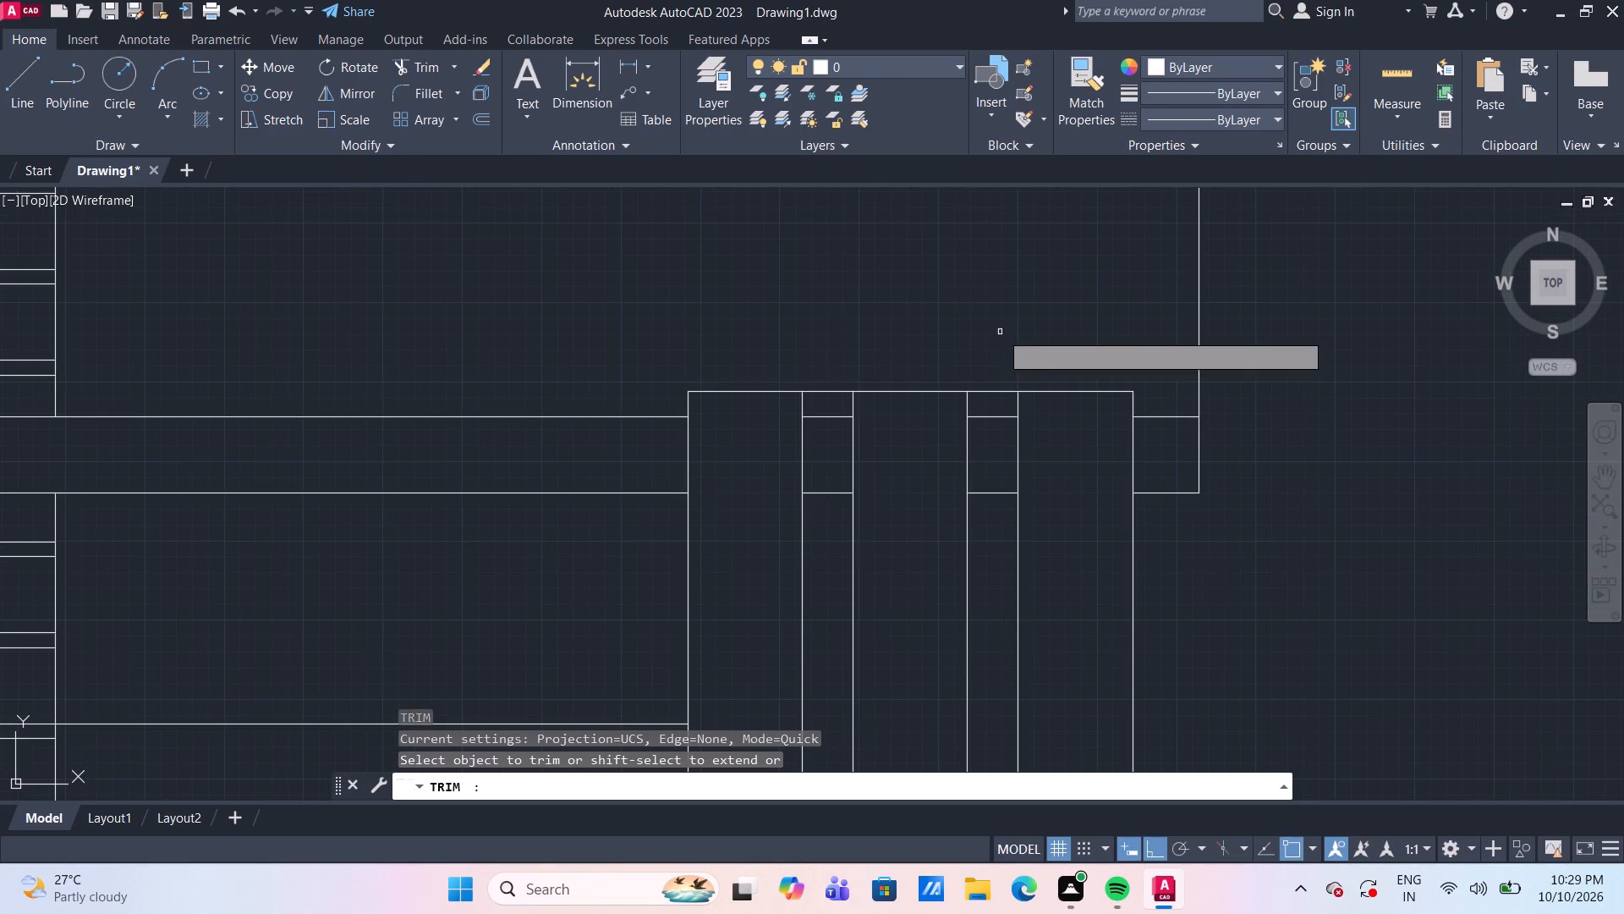
left_click(996, 390)
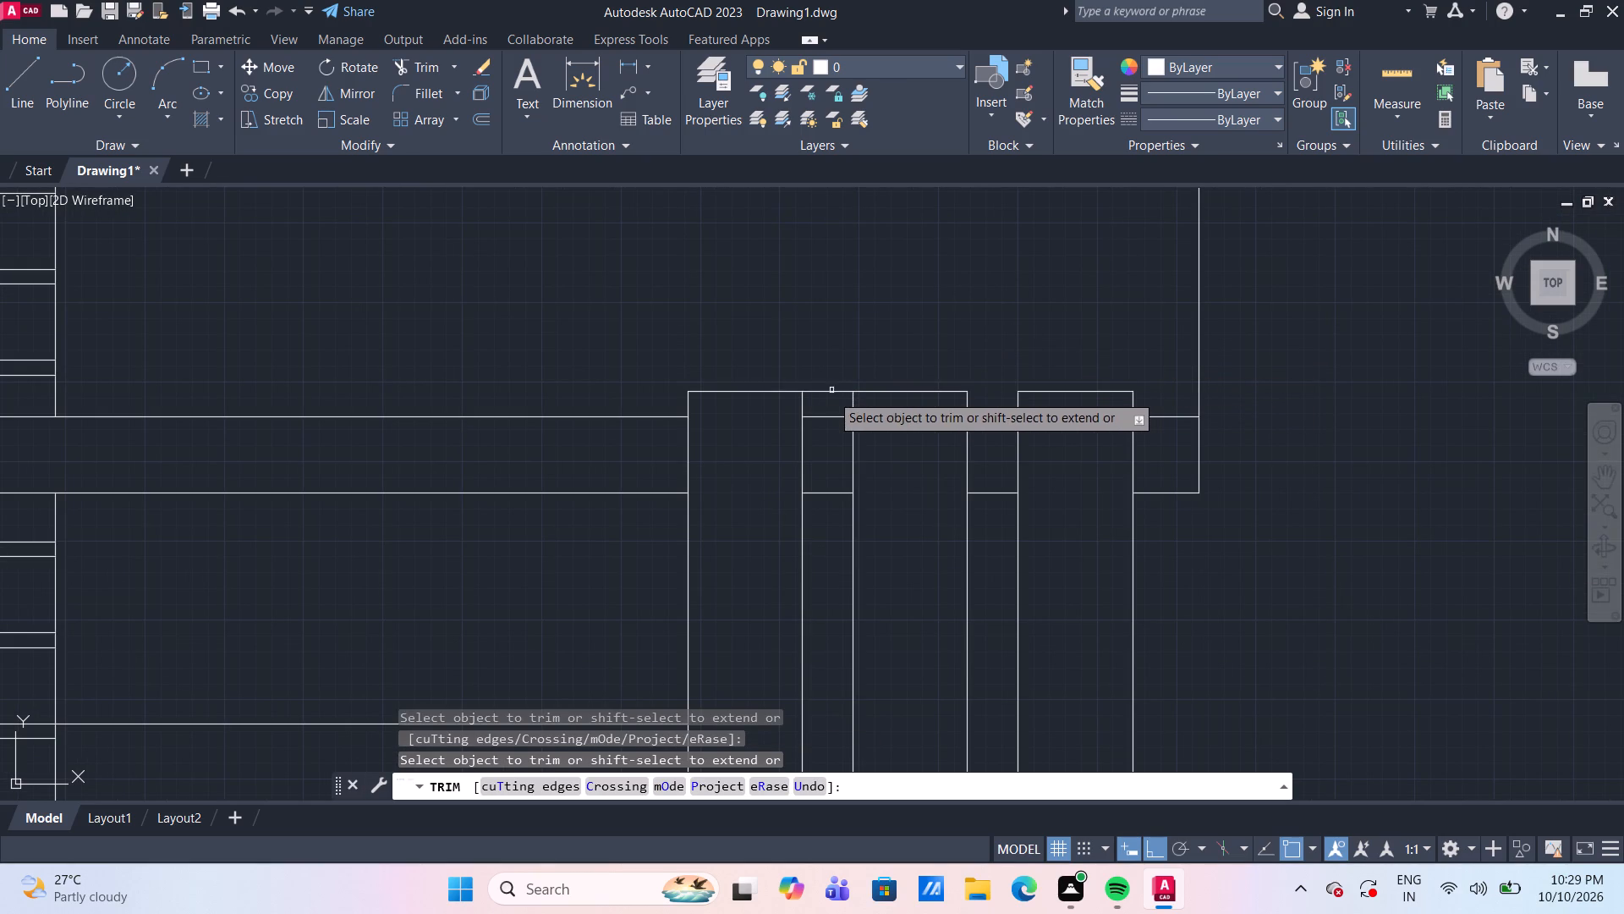
left_click(831, 394)
scroll(849, 330, "down", 2)
scroll(1020, 393, "down", 2)
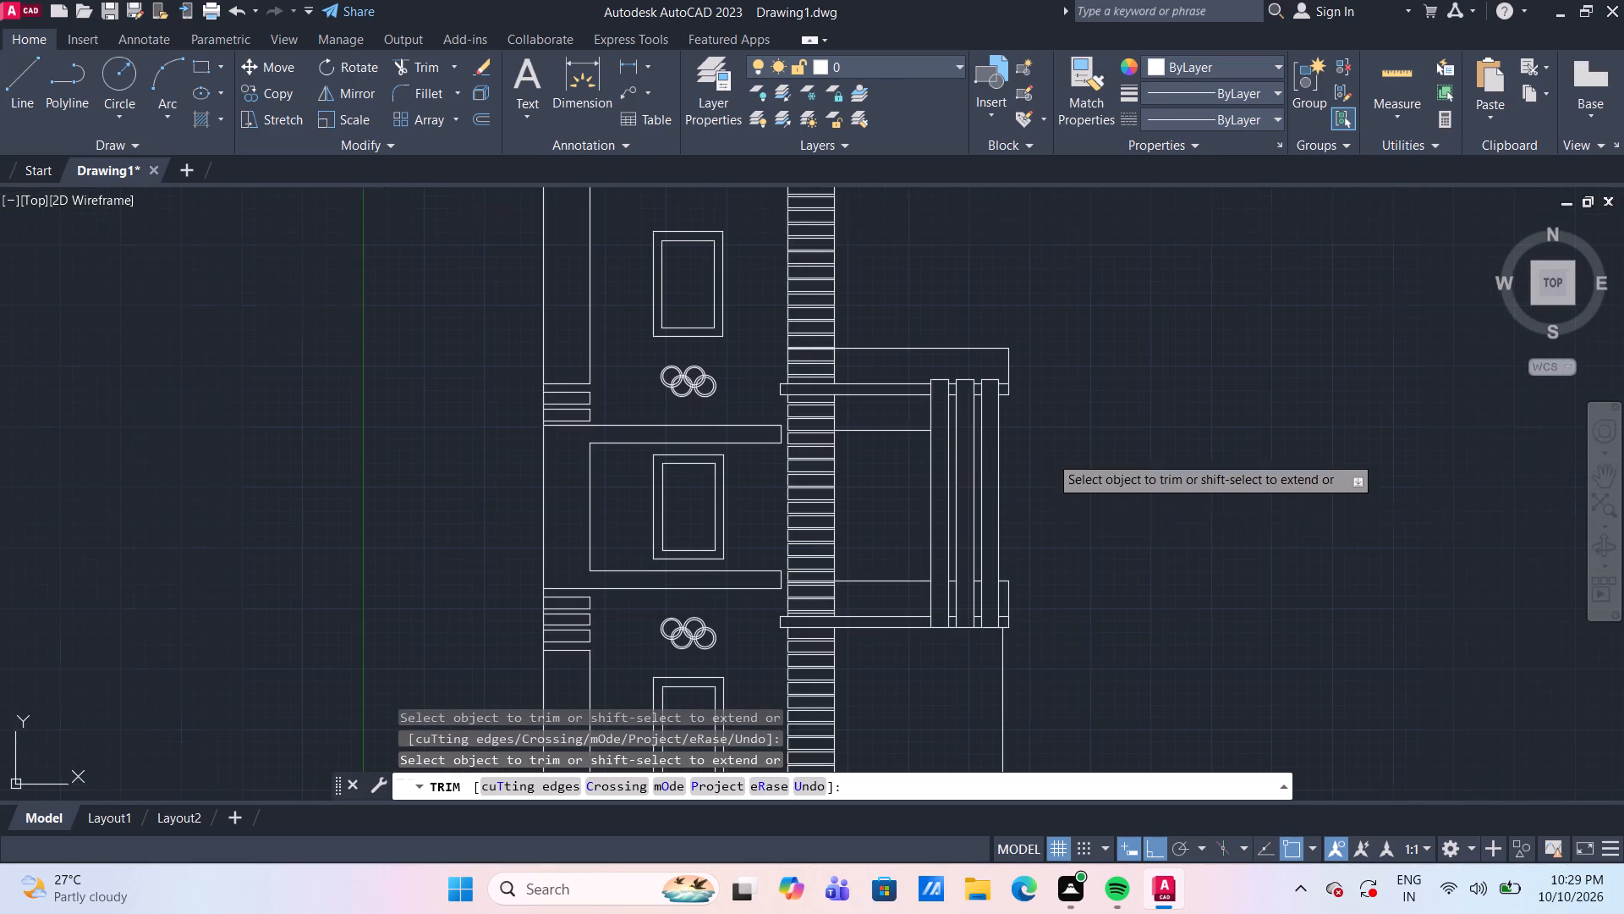
middle_click_drag(1055, 493, 1109, 399)
scroll(858, 391, "up", 1)
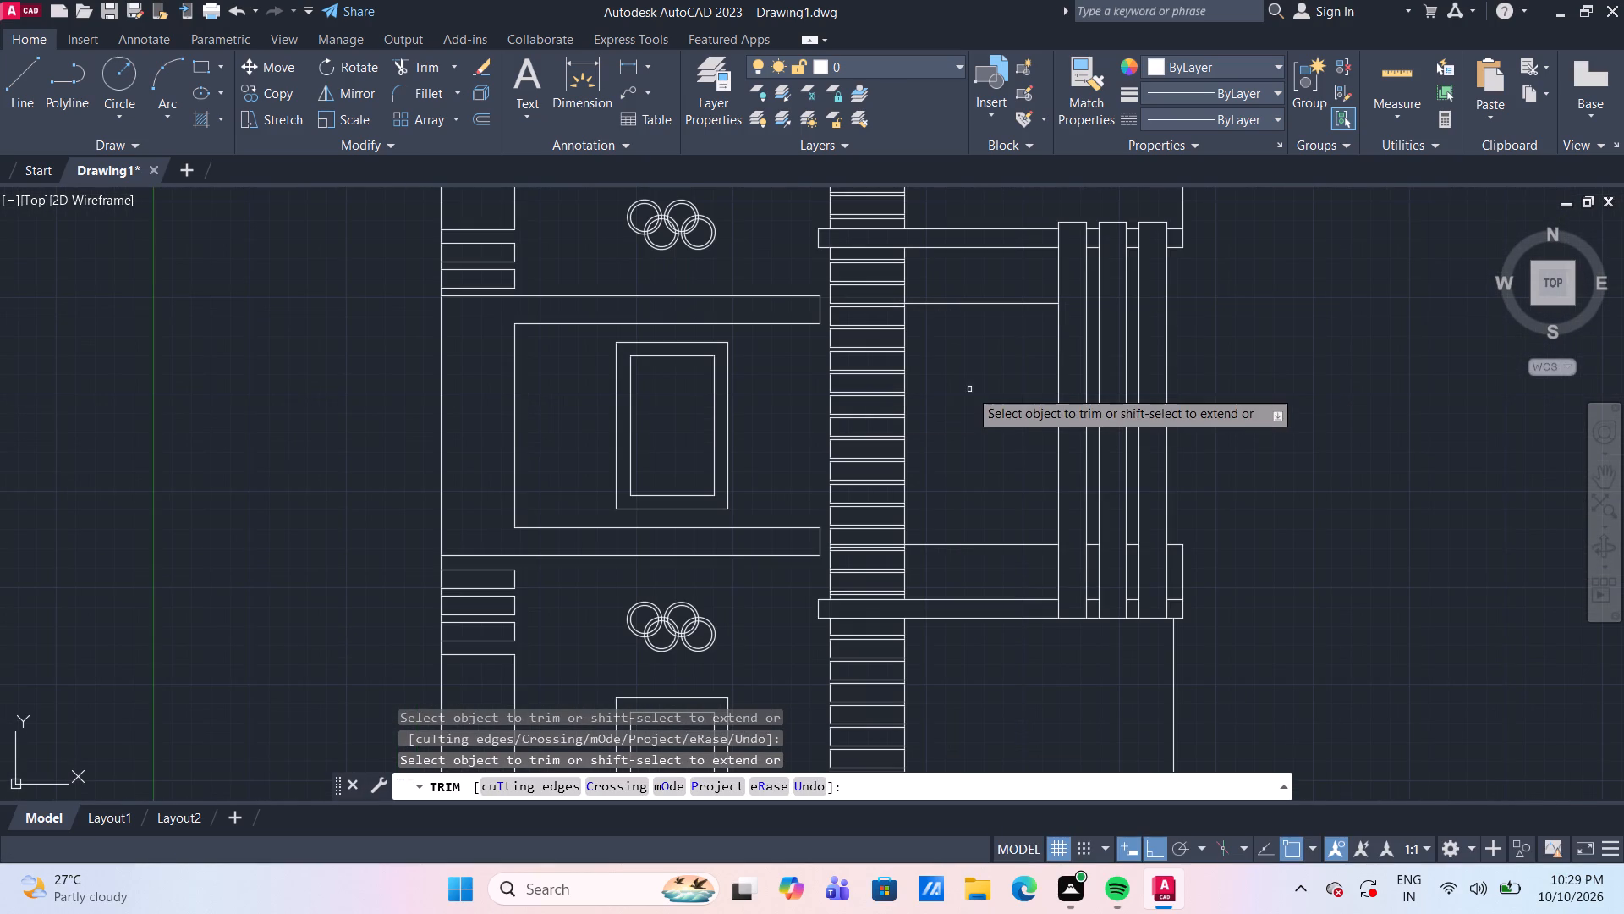
middle_click_drag(975, 385, 943, 427)
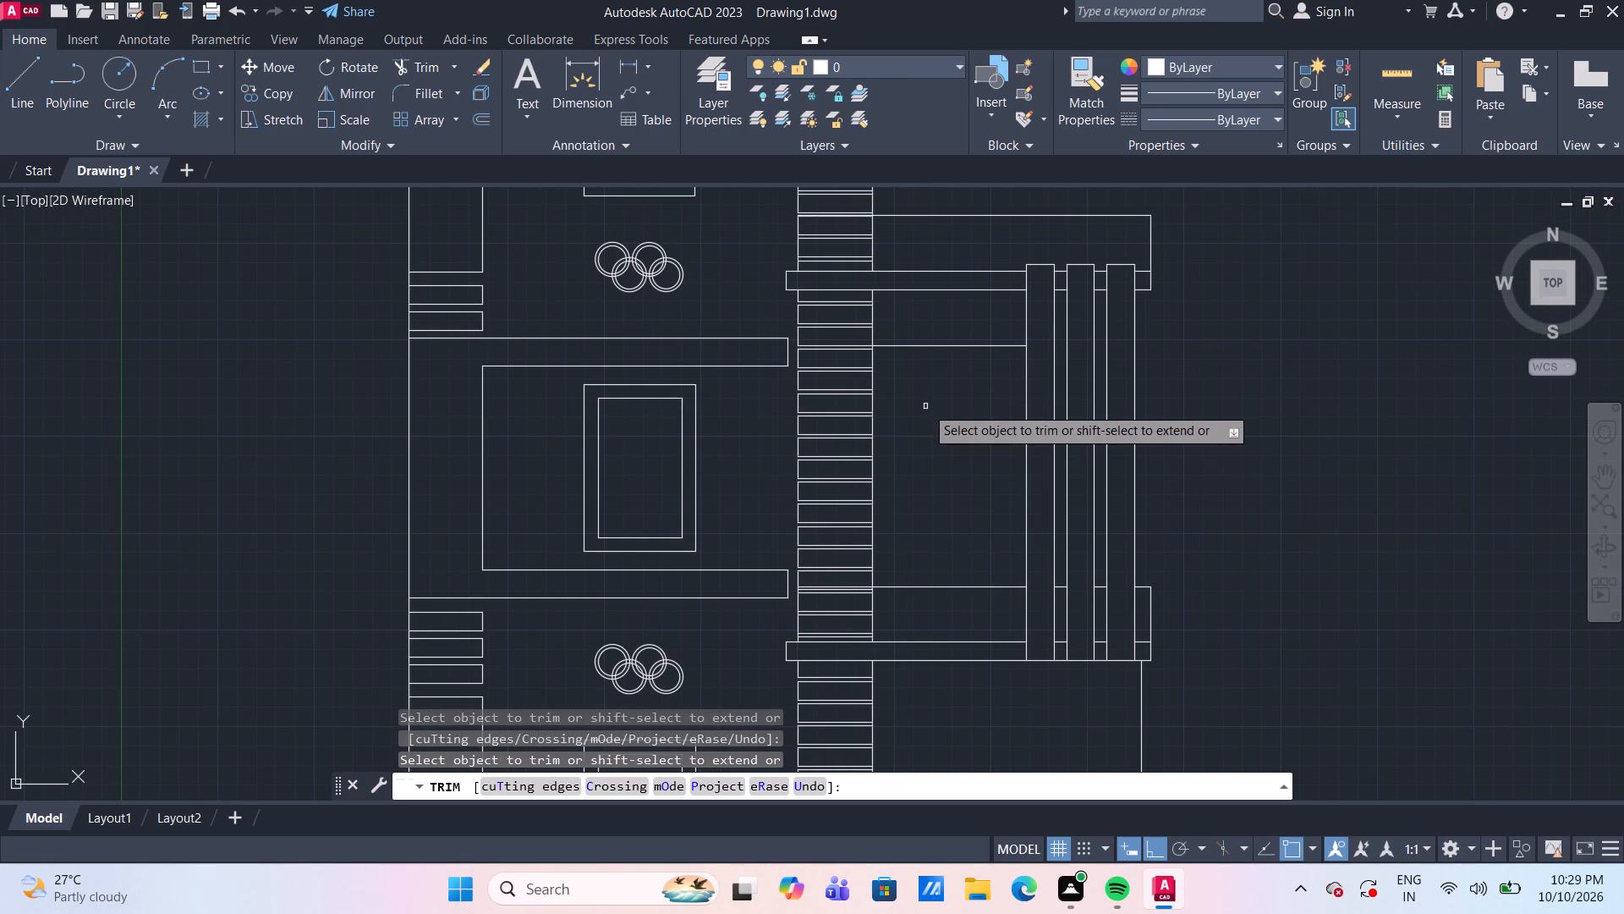
key("Escape")
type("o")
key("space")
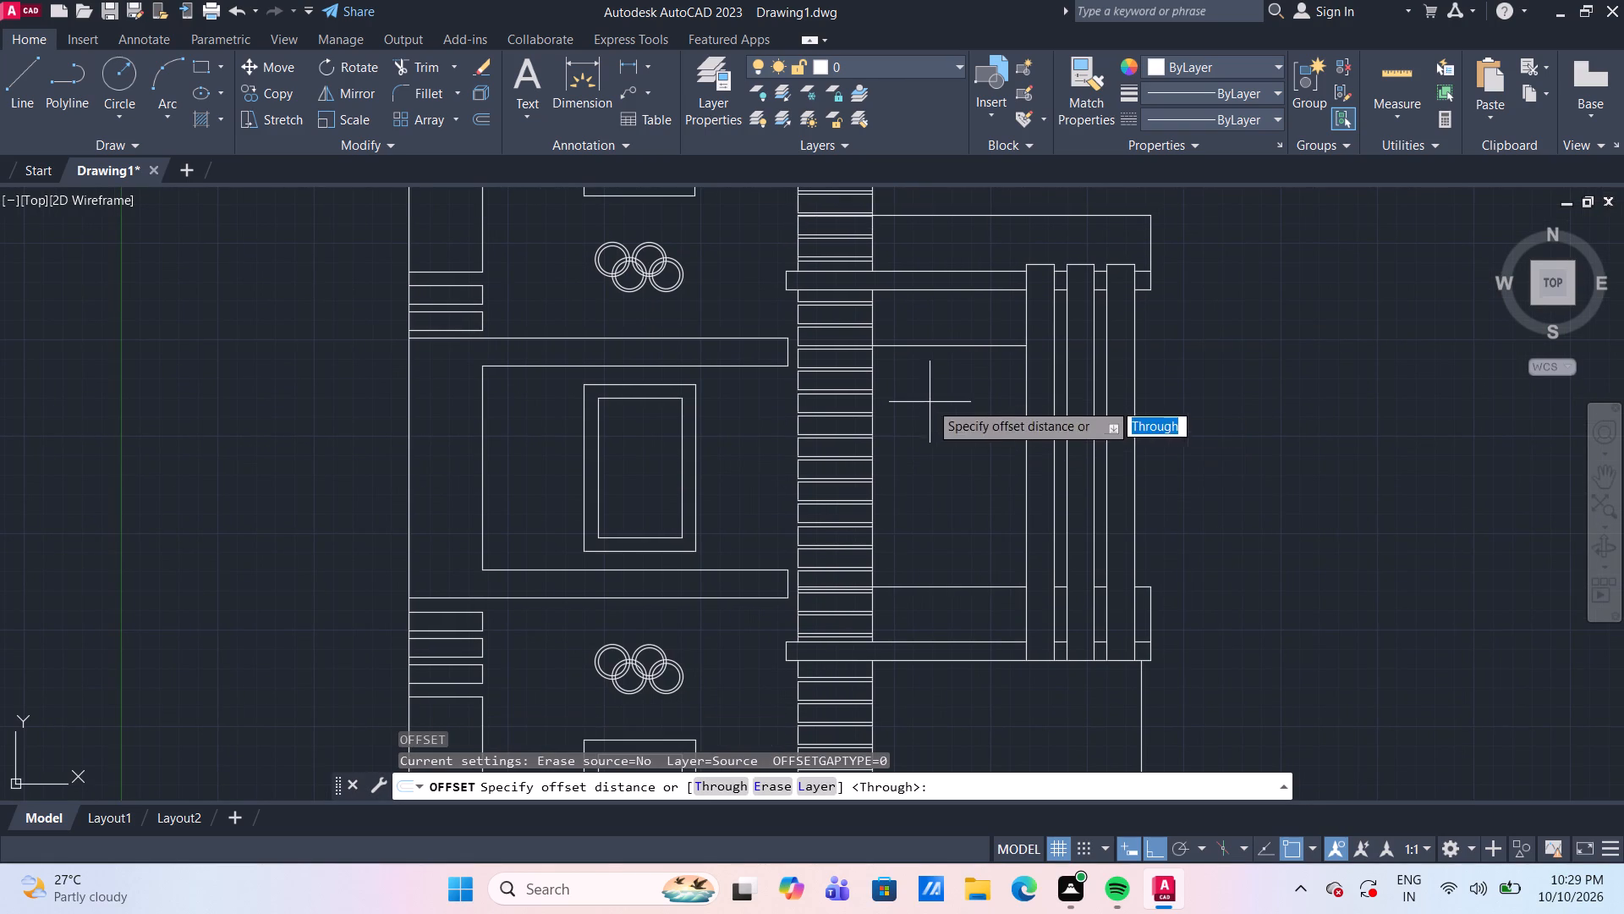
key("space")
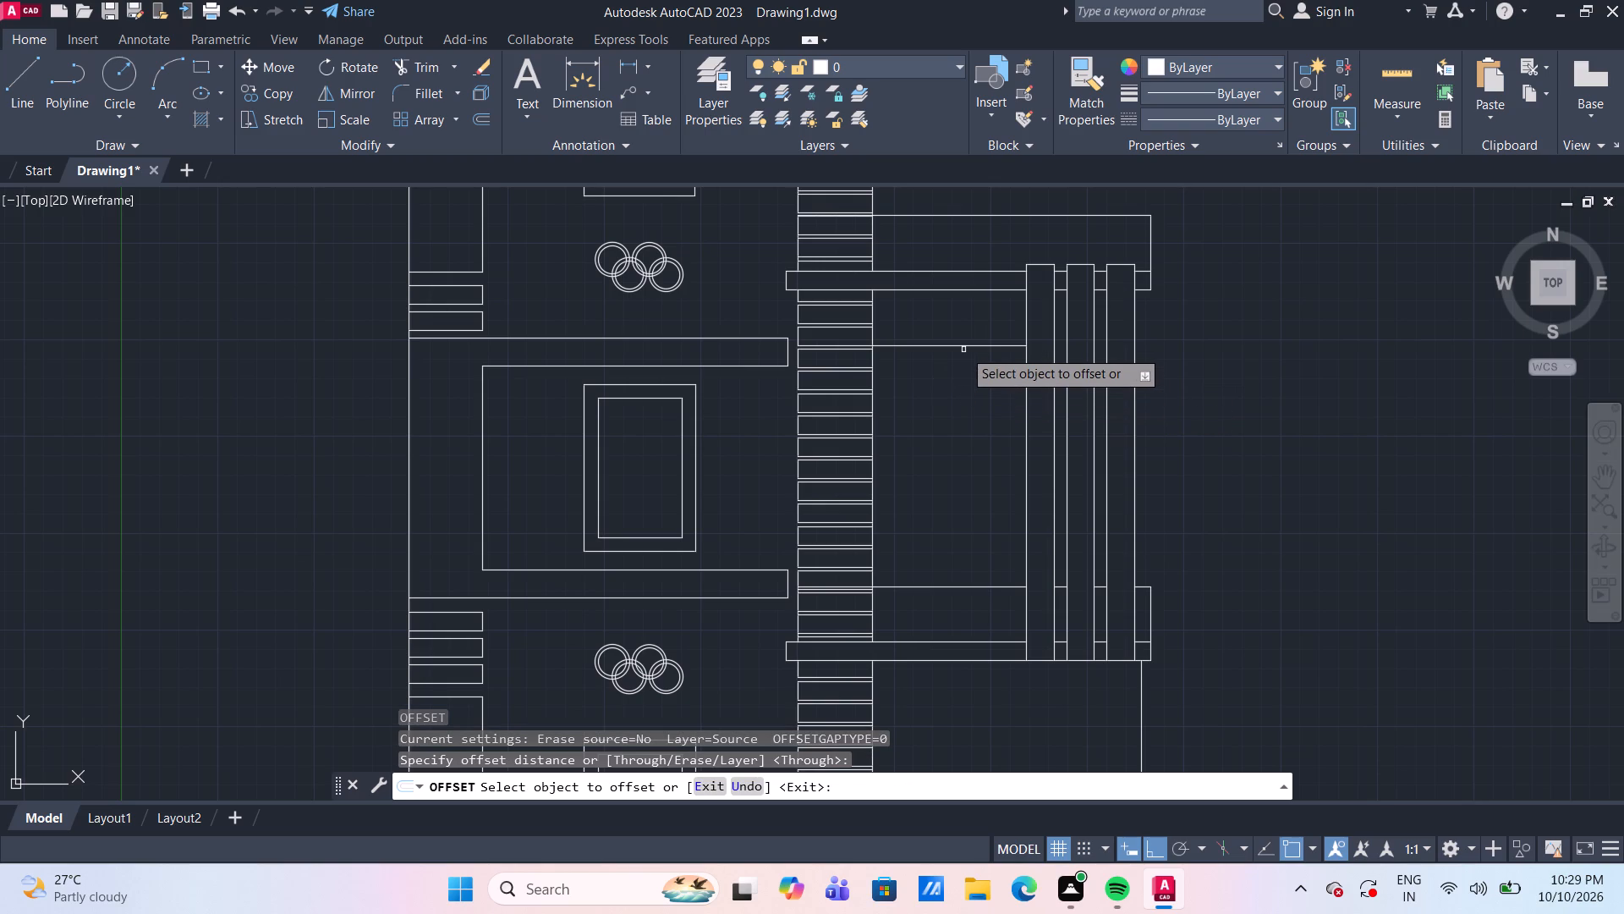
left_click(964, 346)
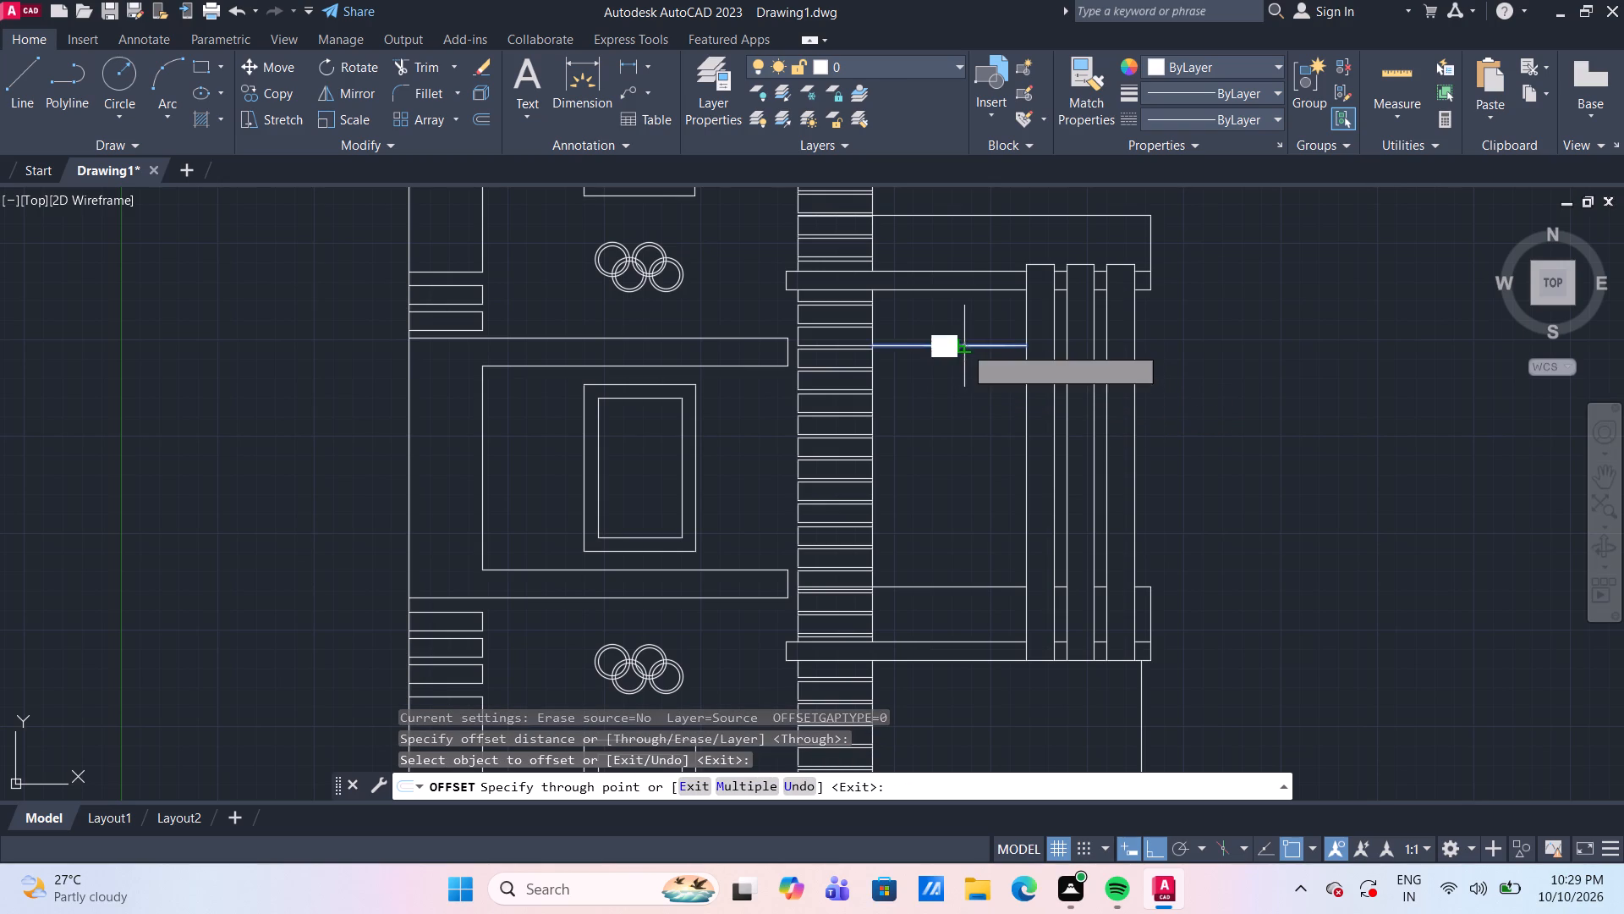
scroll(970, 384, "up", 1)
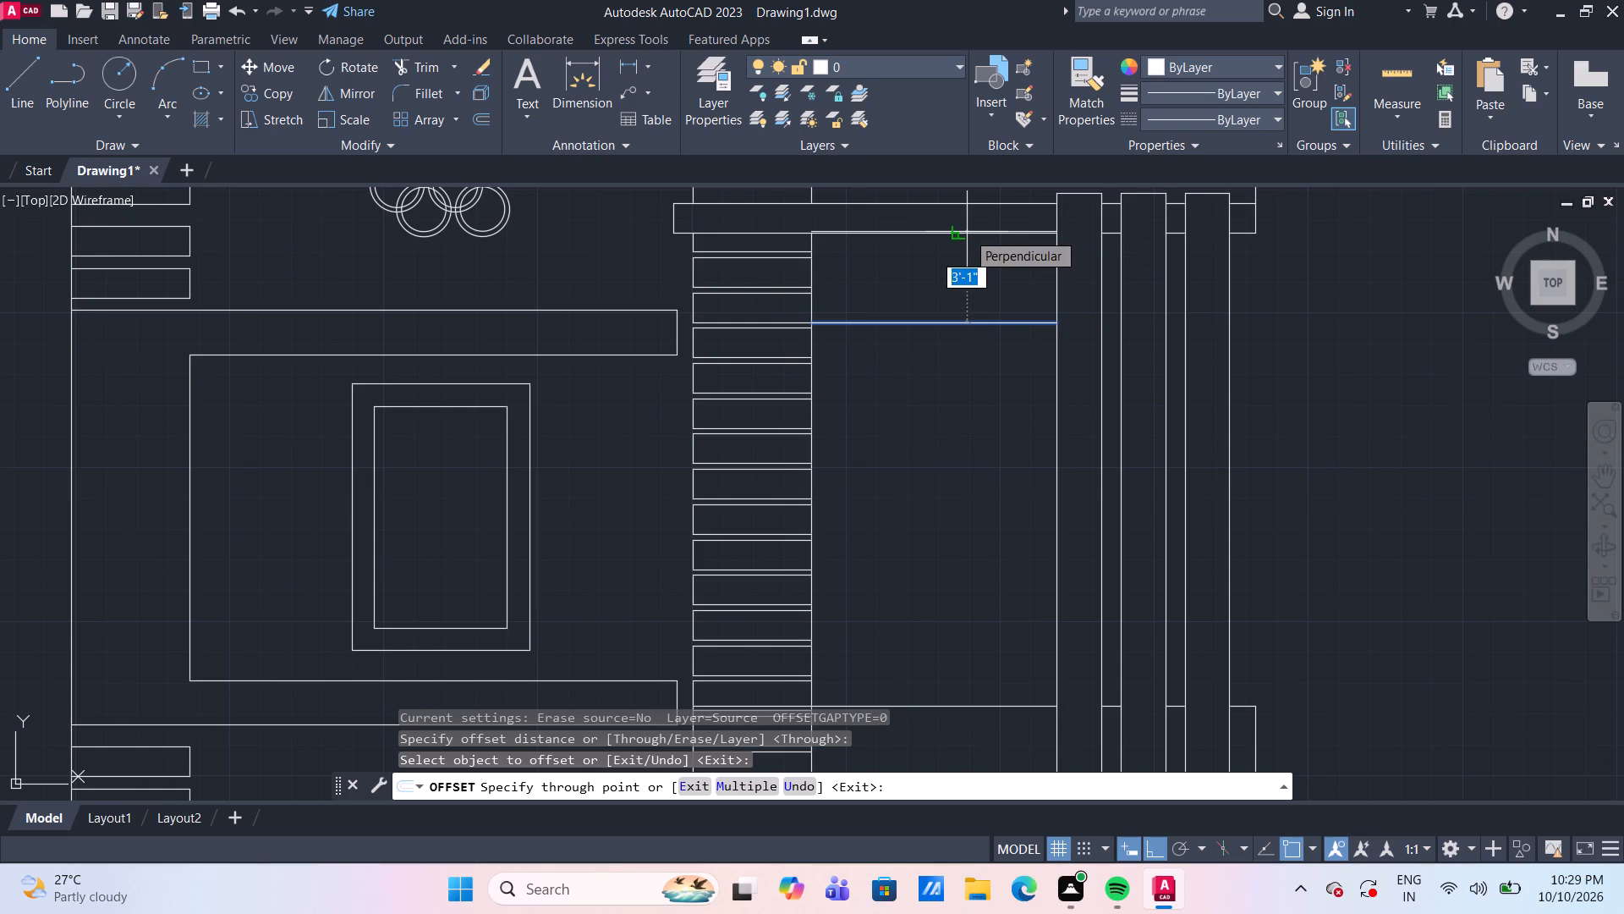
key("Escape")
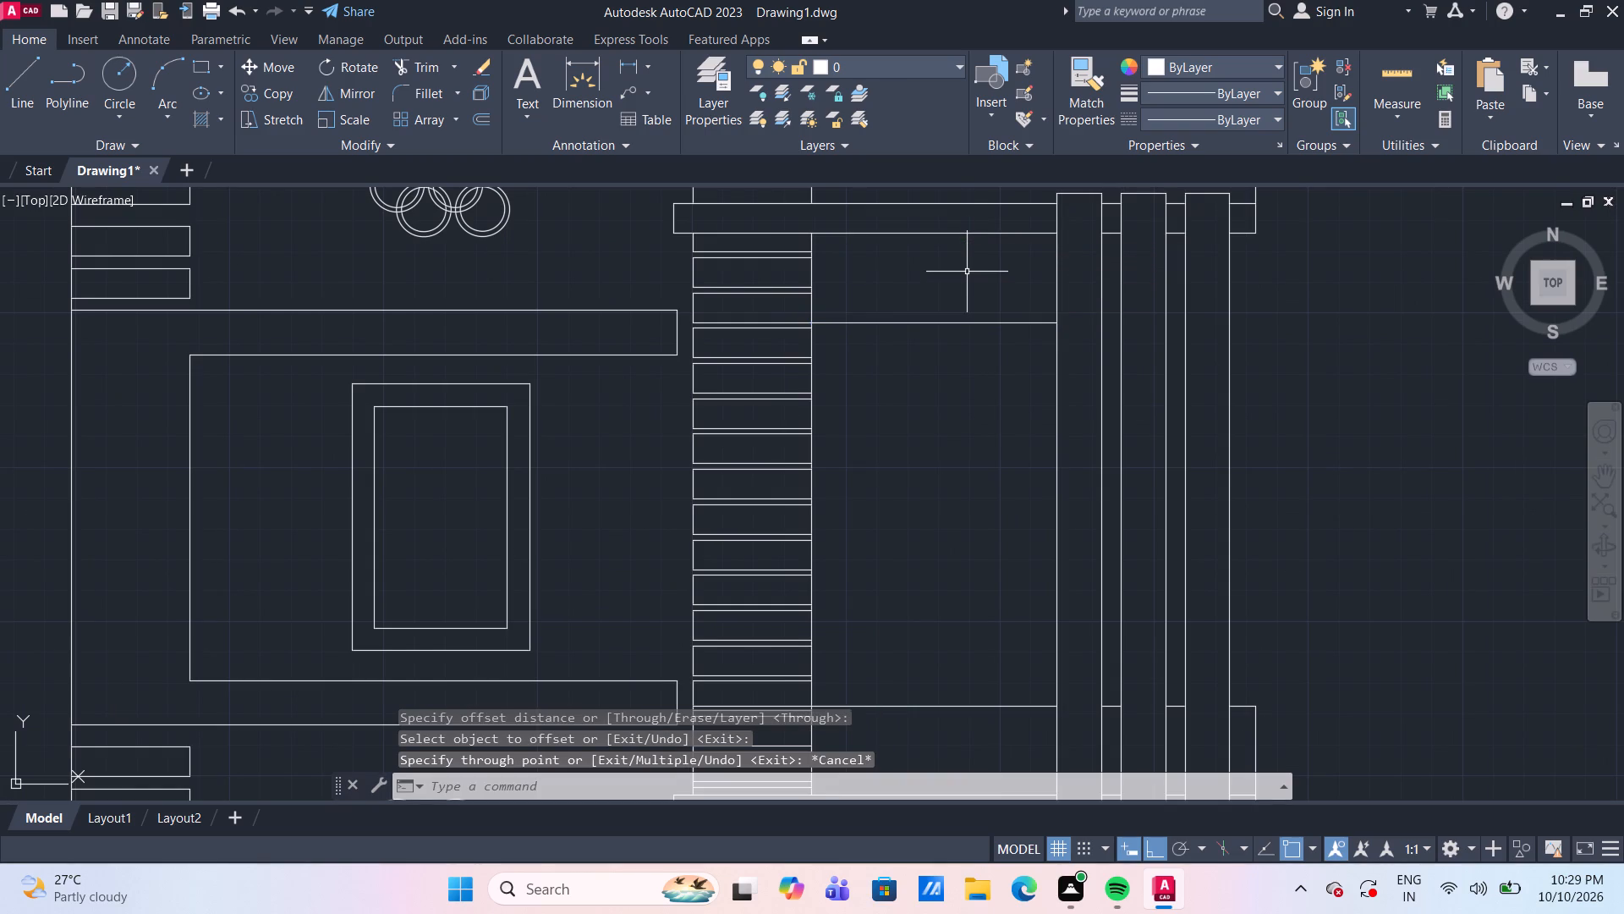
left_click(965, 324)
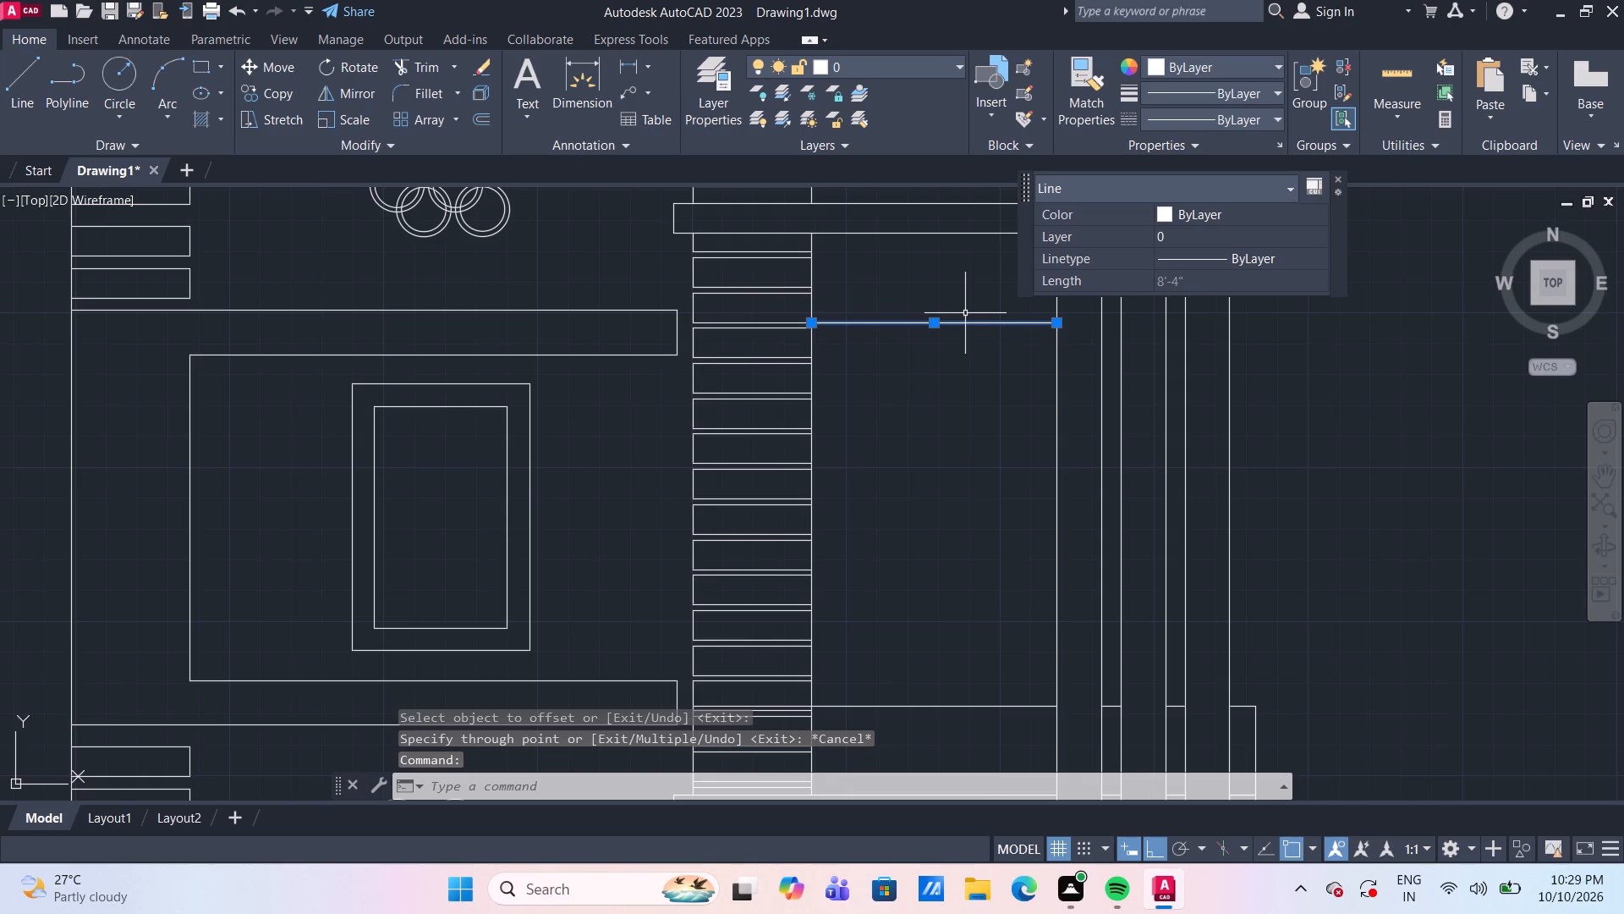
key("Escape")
Draw a horizontal line about 8'-4" long from the striped column to the innermost strip, about 5'-1" below the upper band.
middle_click_drag(985, 548, 994, 474)
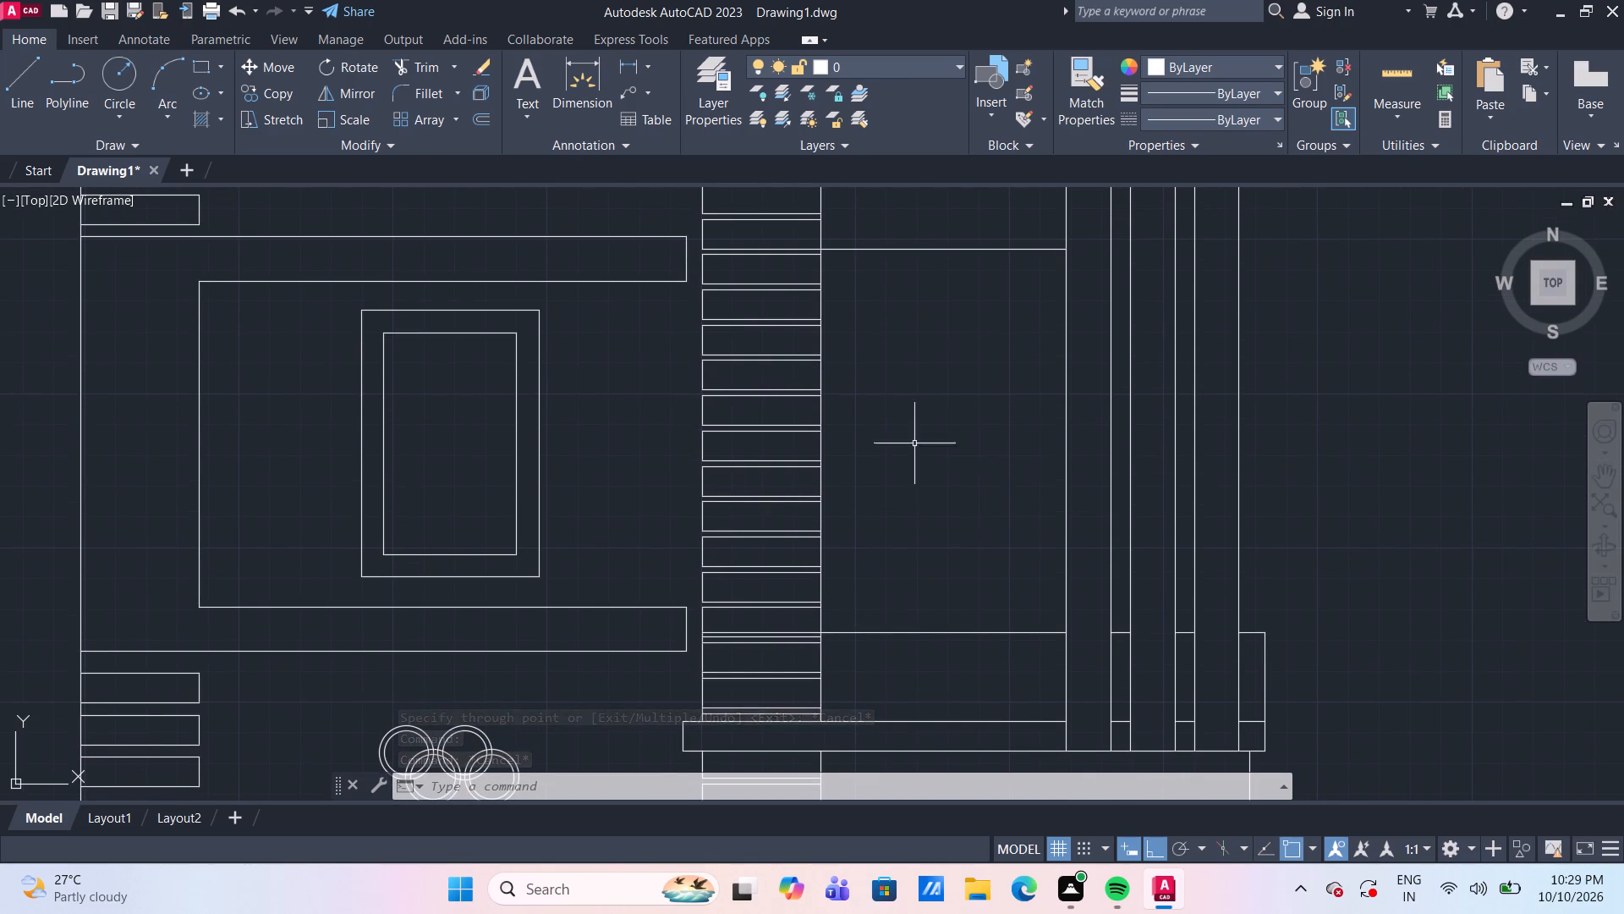
left_click(28, 82)
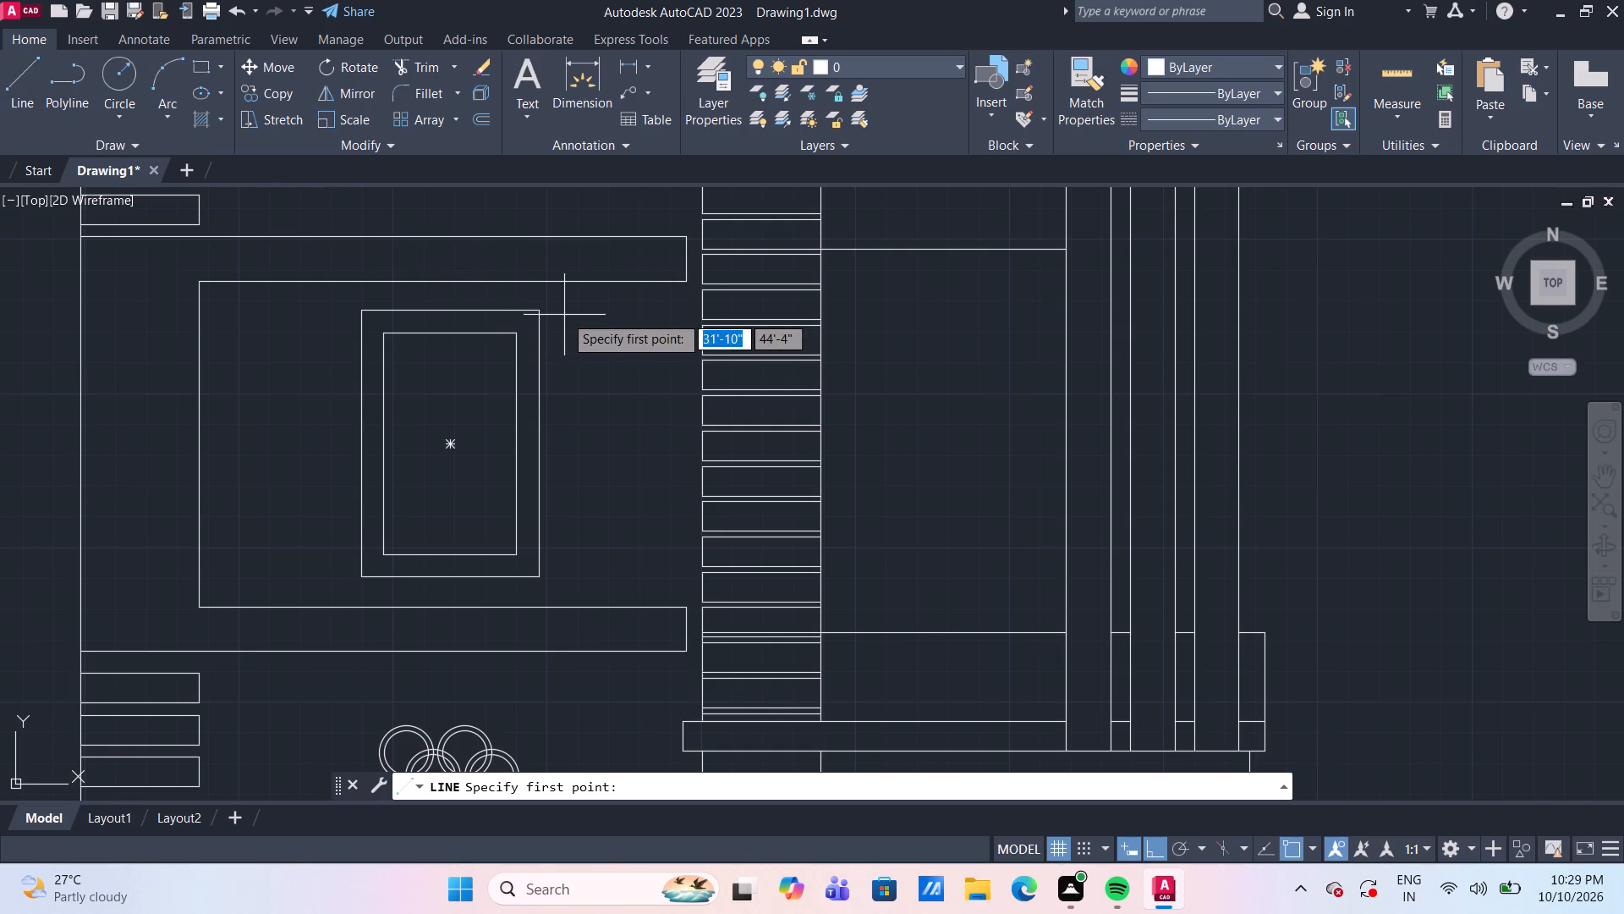
left_click(826, 311)
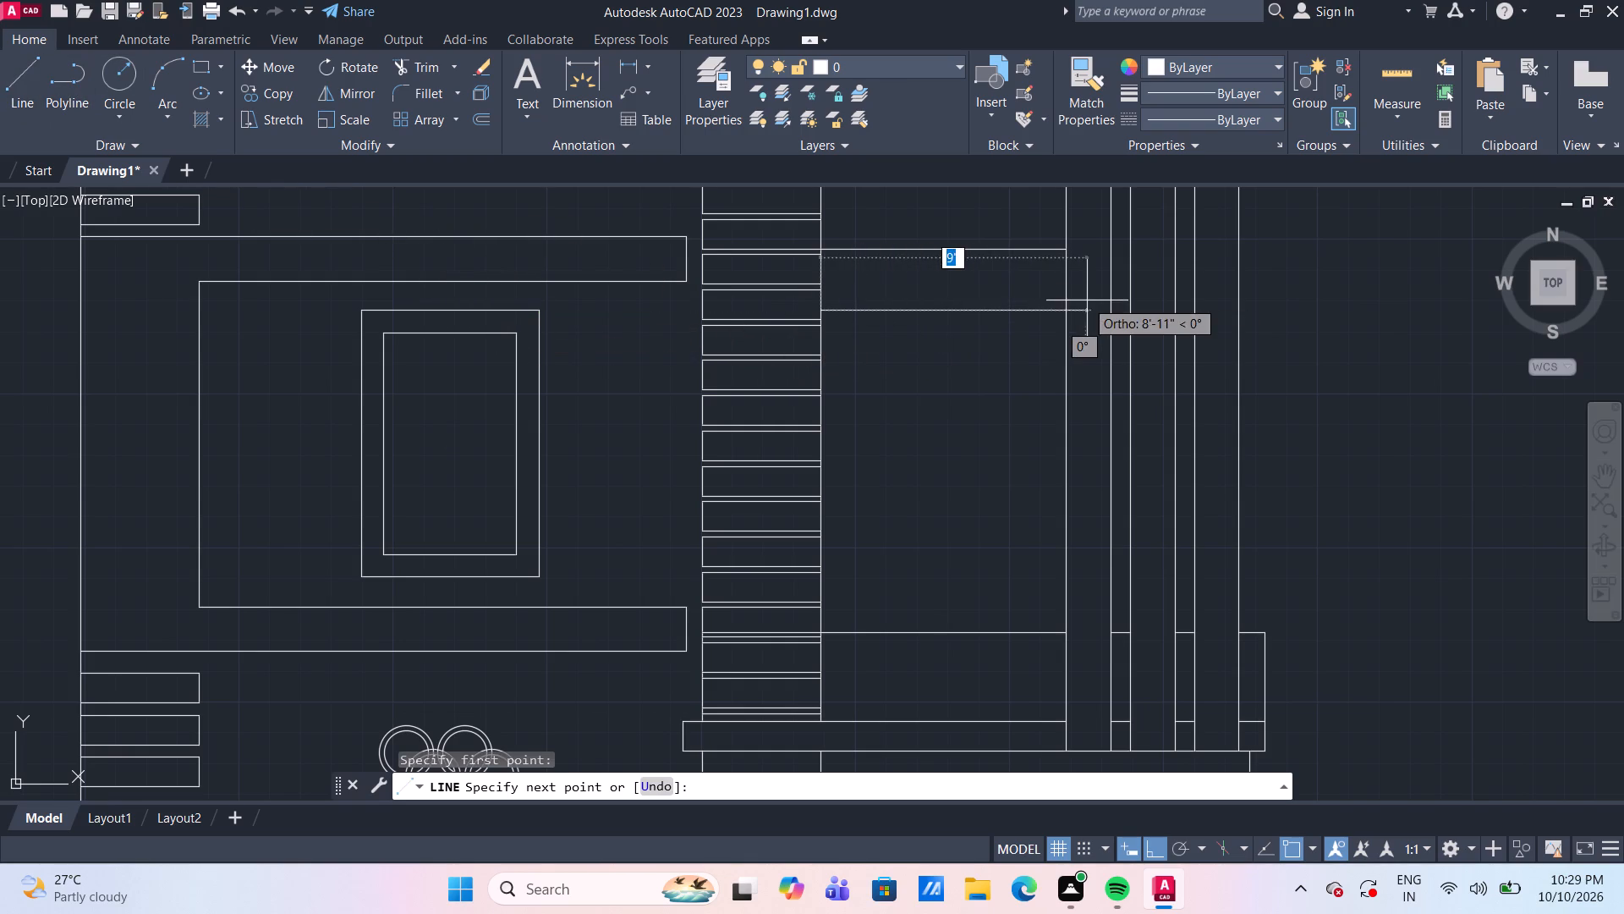
left_click(1063, 313)
key("Escape")
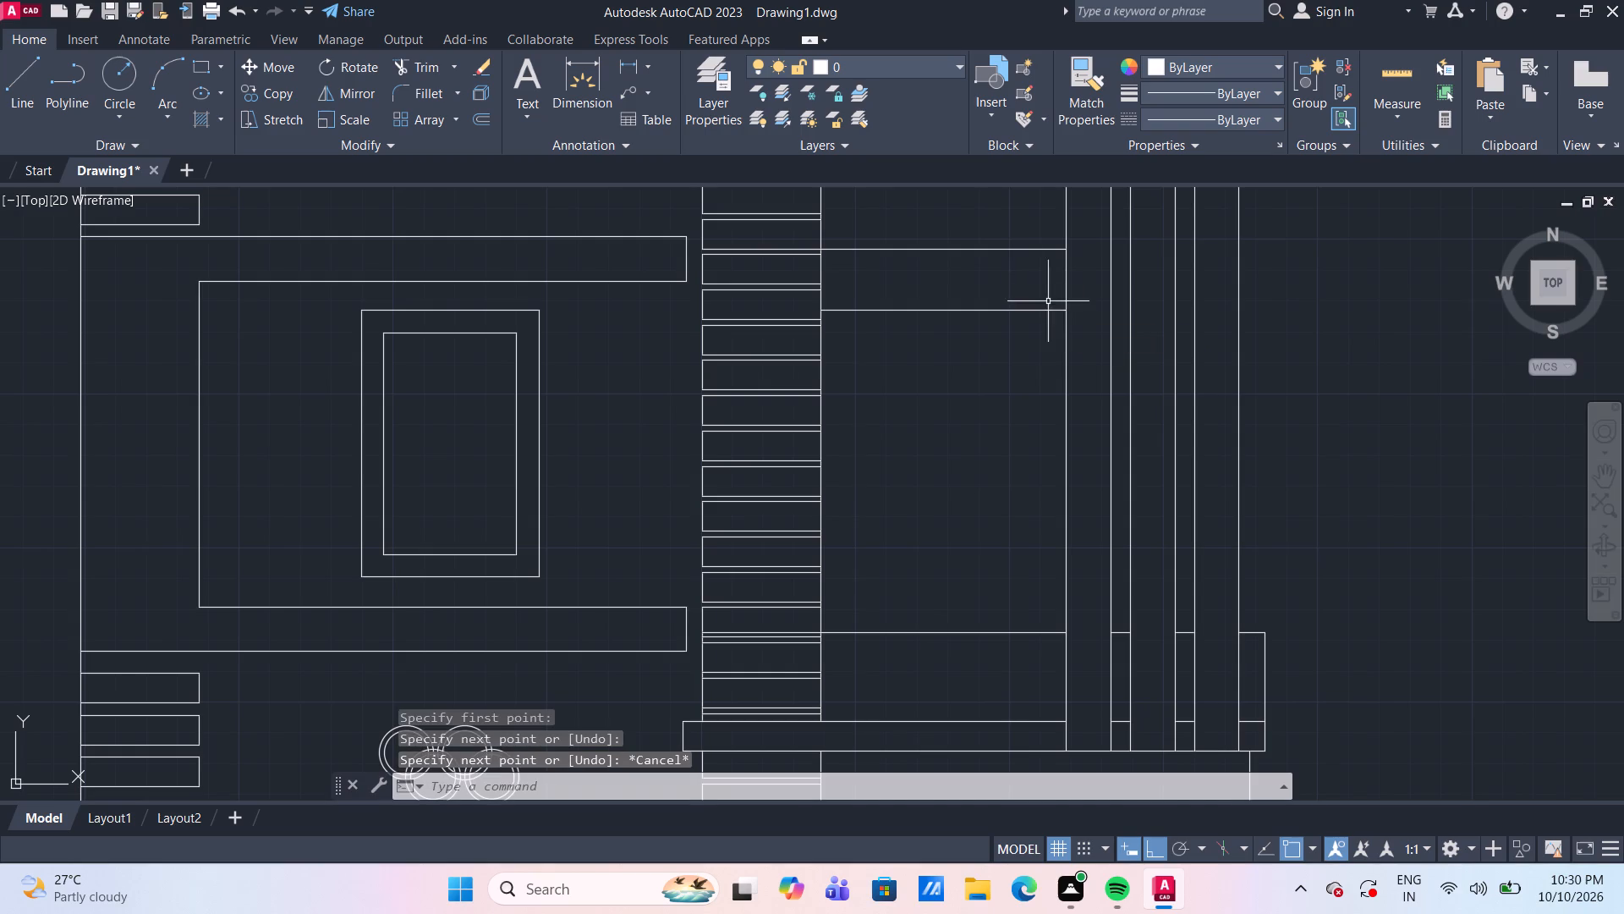
Delete the old horizontal line between the upper band and the newly drawn line.
scroll(957, 280, "up", 1)
middle_click_drag(957, 280, 935, 378)
left_click_drag(946, 367, 932, 343)
left_click(885, 278)
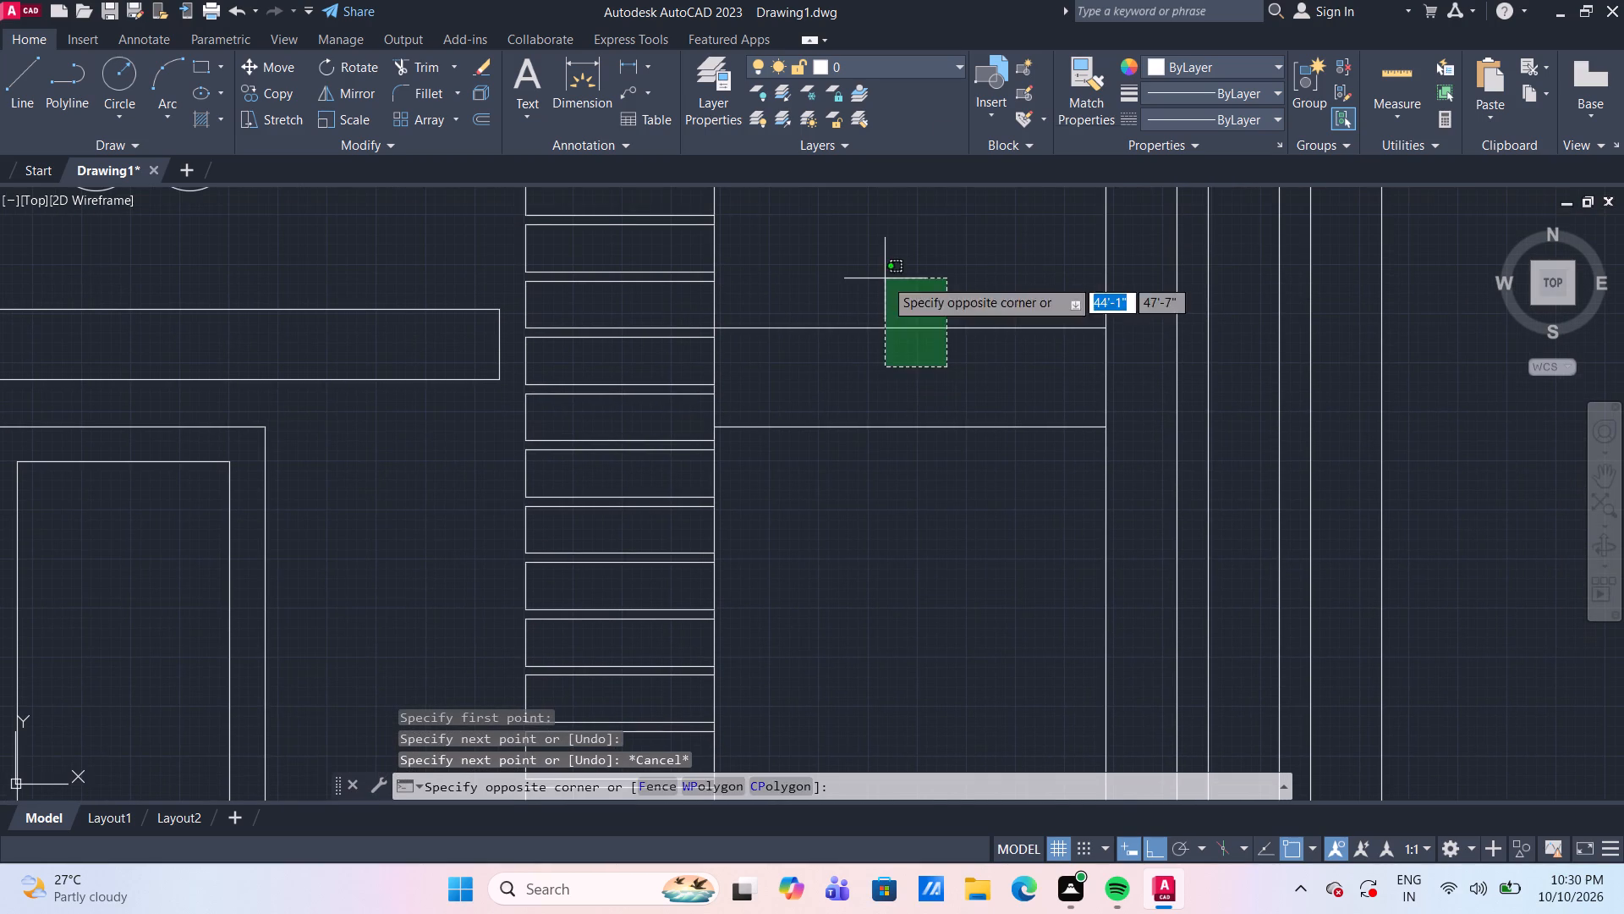
key("Delete")
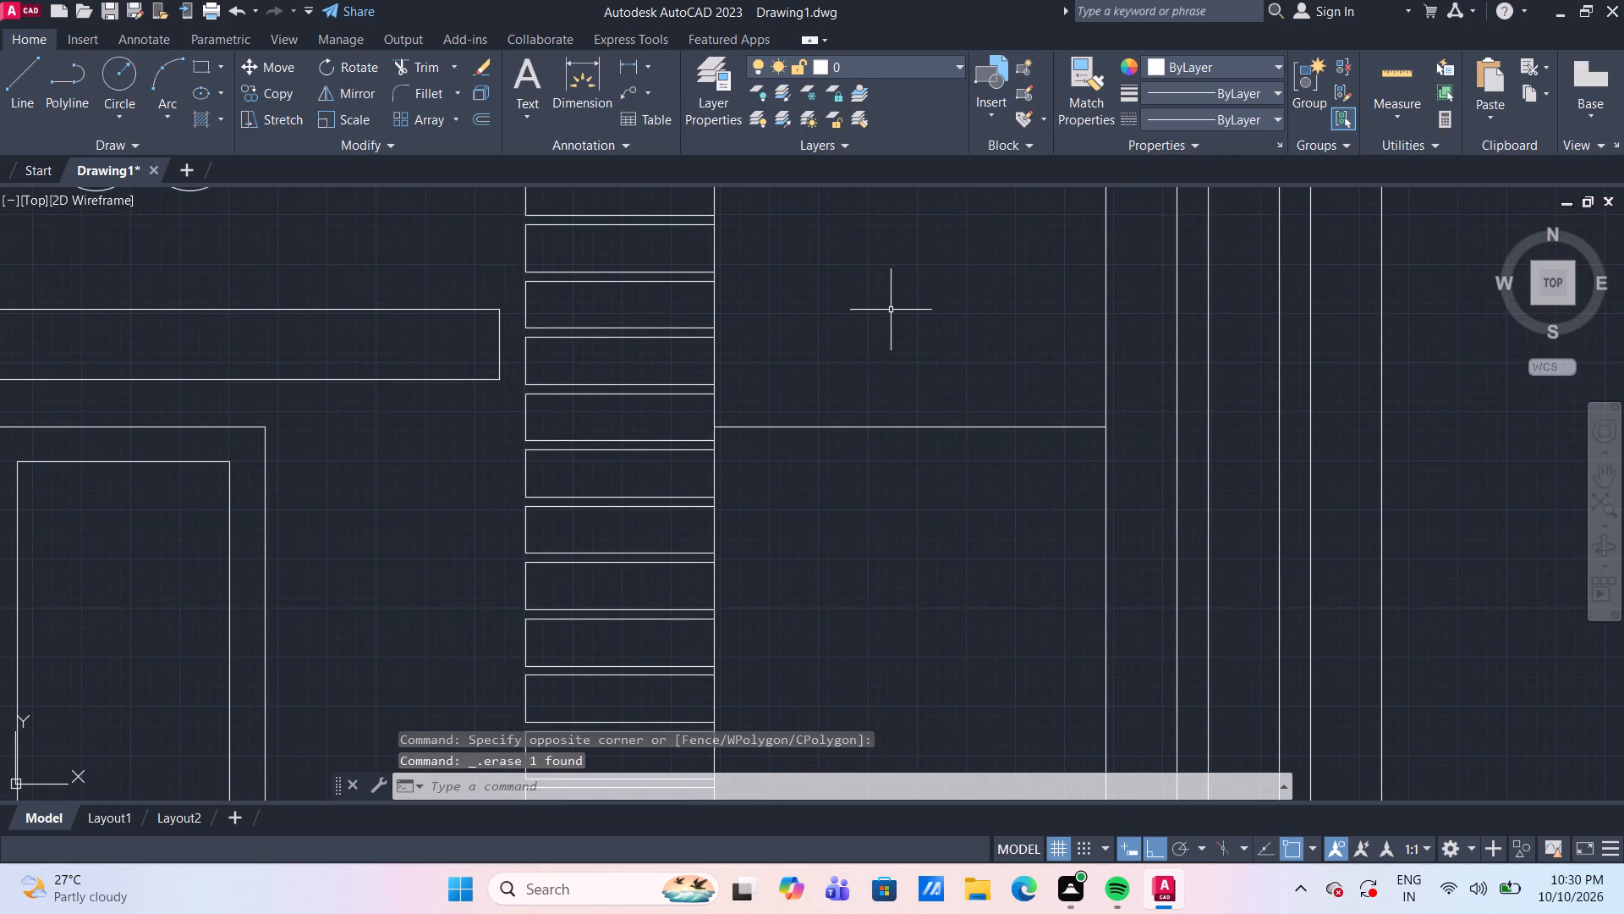
Measure the gap between the upper band's bottom edge and the new horizontal line.
middle_click_drag(975, 311, 961, 446)
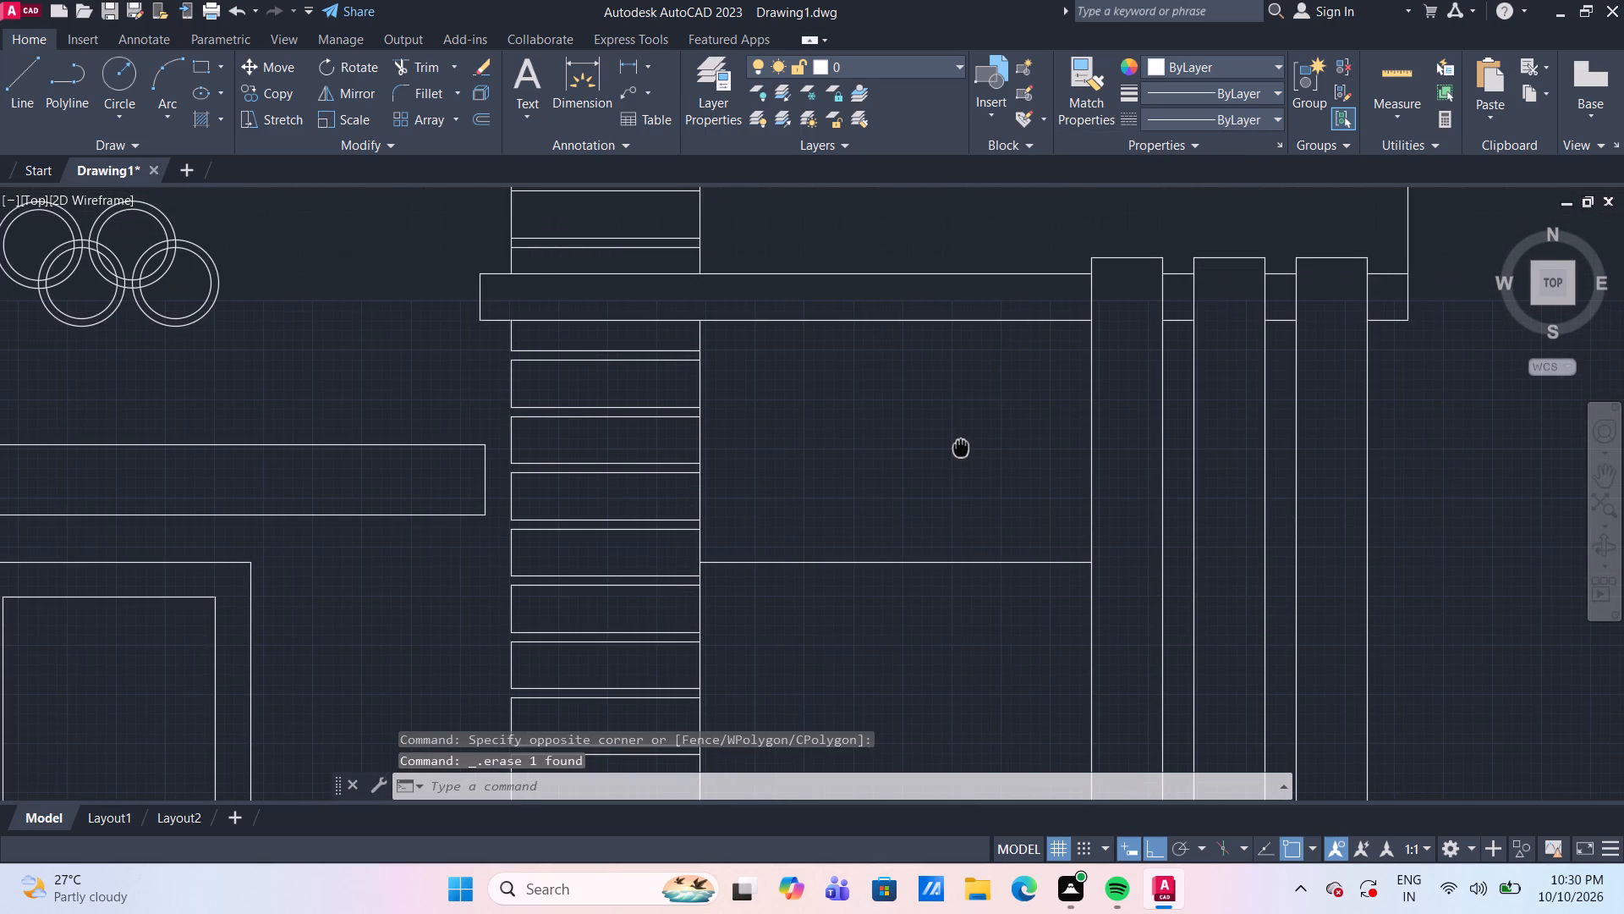
middle_click_drag(961, 446, 952, 444)
left_click(1410, 78)
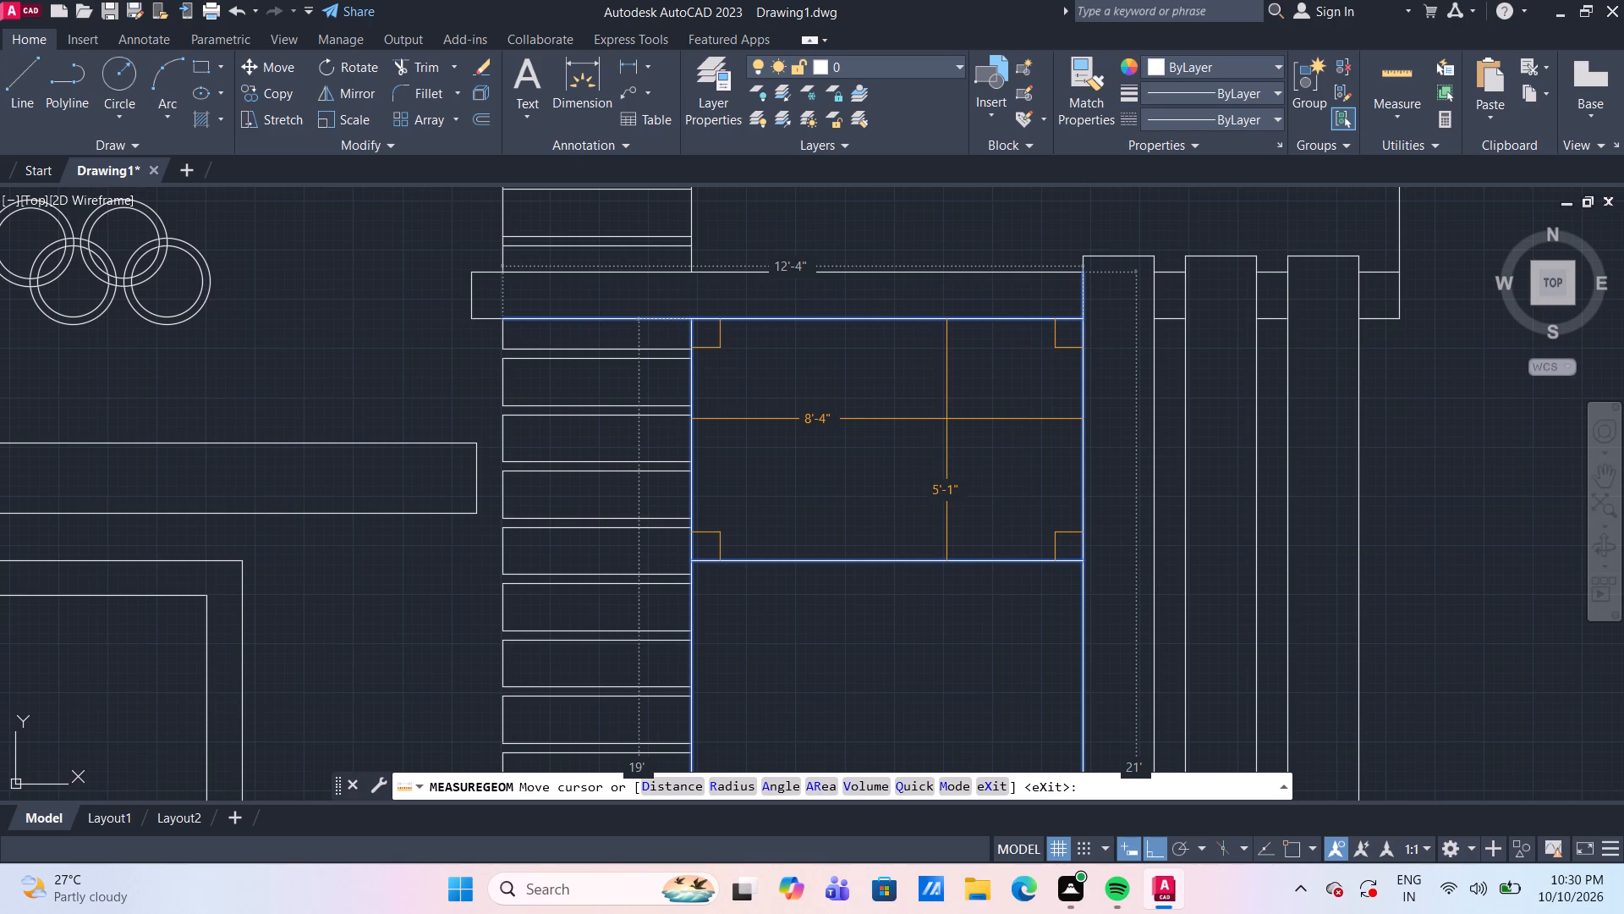
key("Escape")
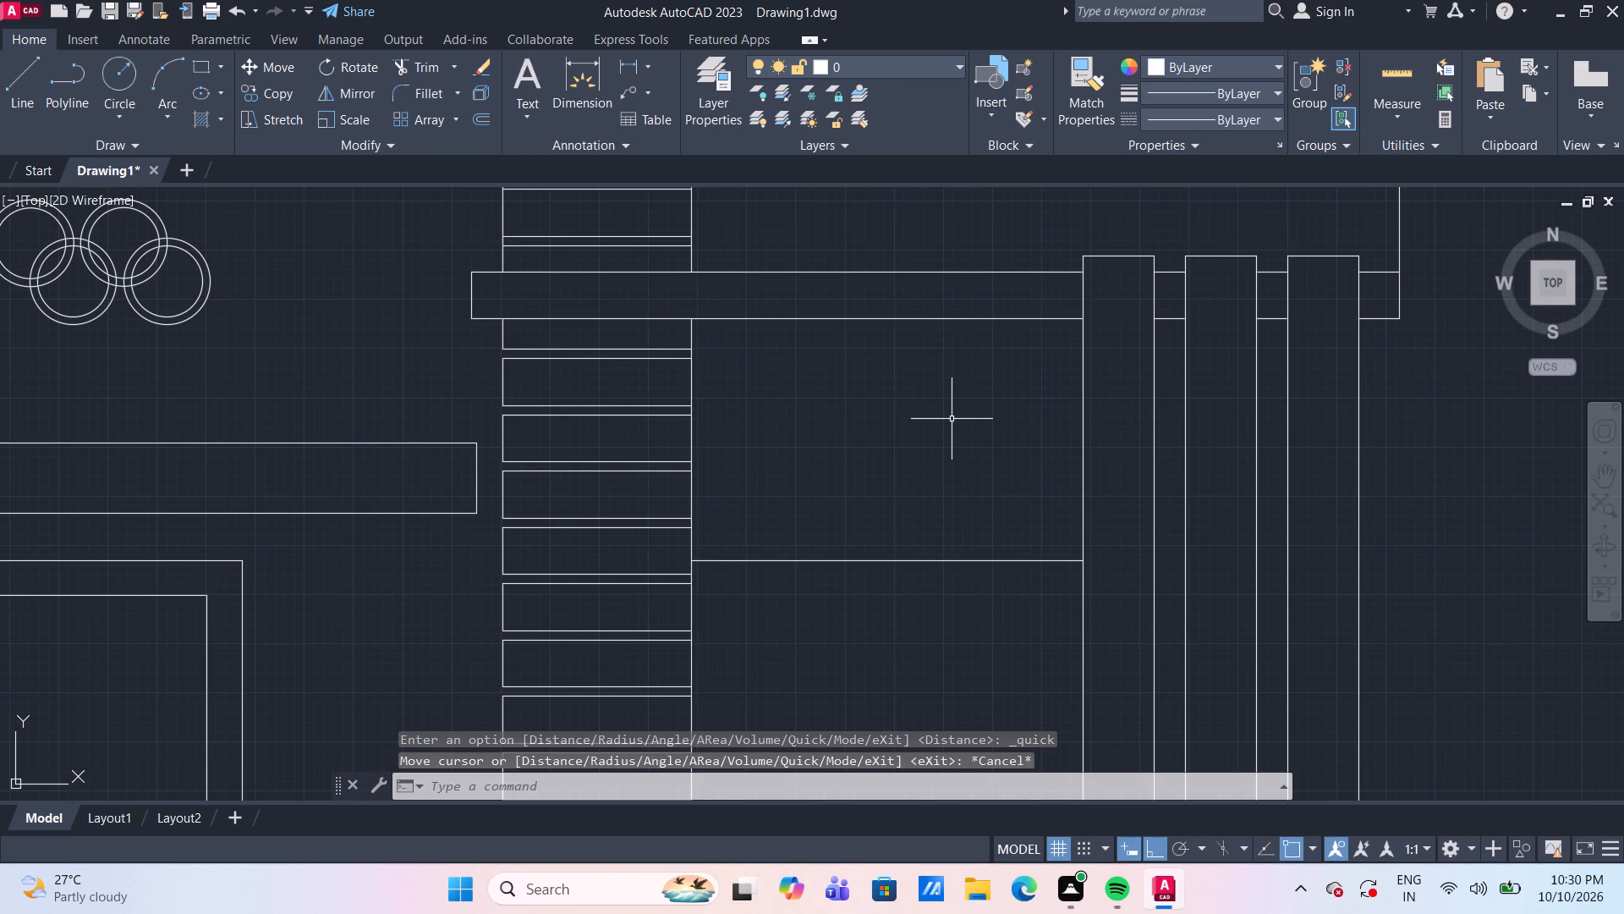
Offset the new horizontal line 2'7" upward, toward the upper band.
type("o")
key("space")
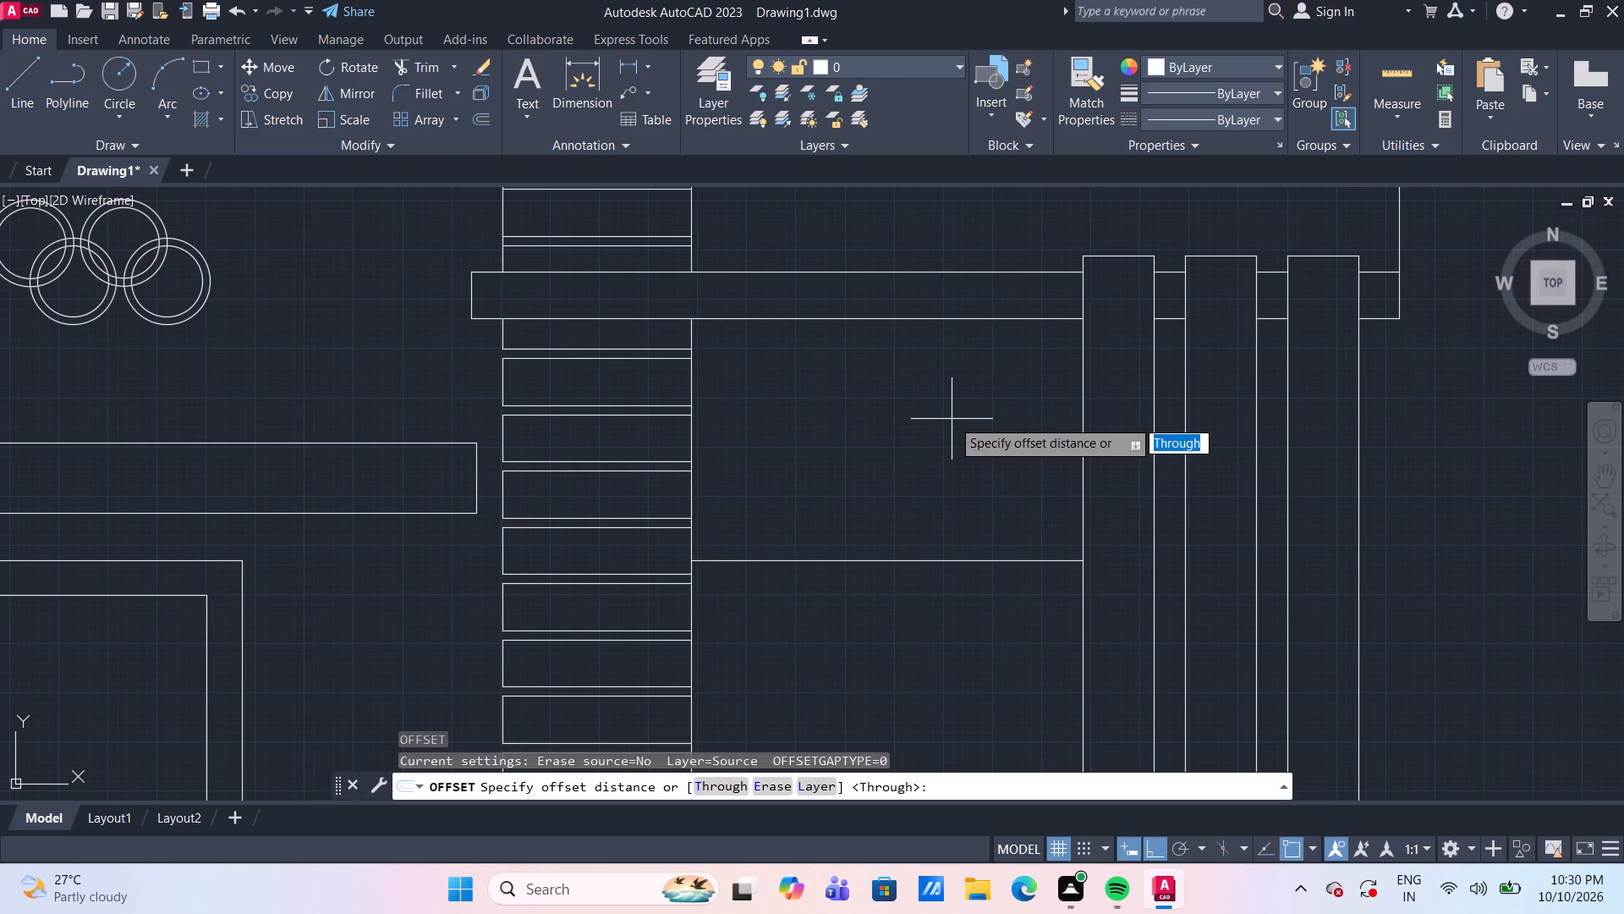
key("space")
left_click(972, 561)
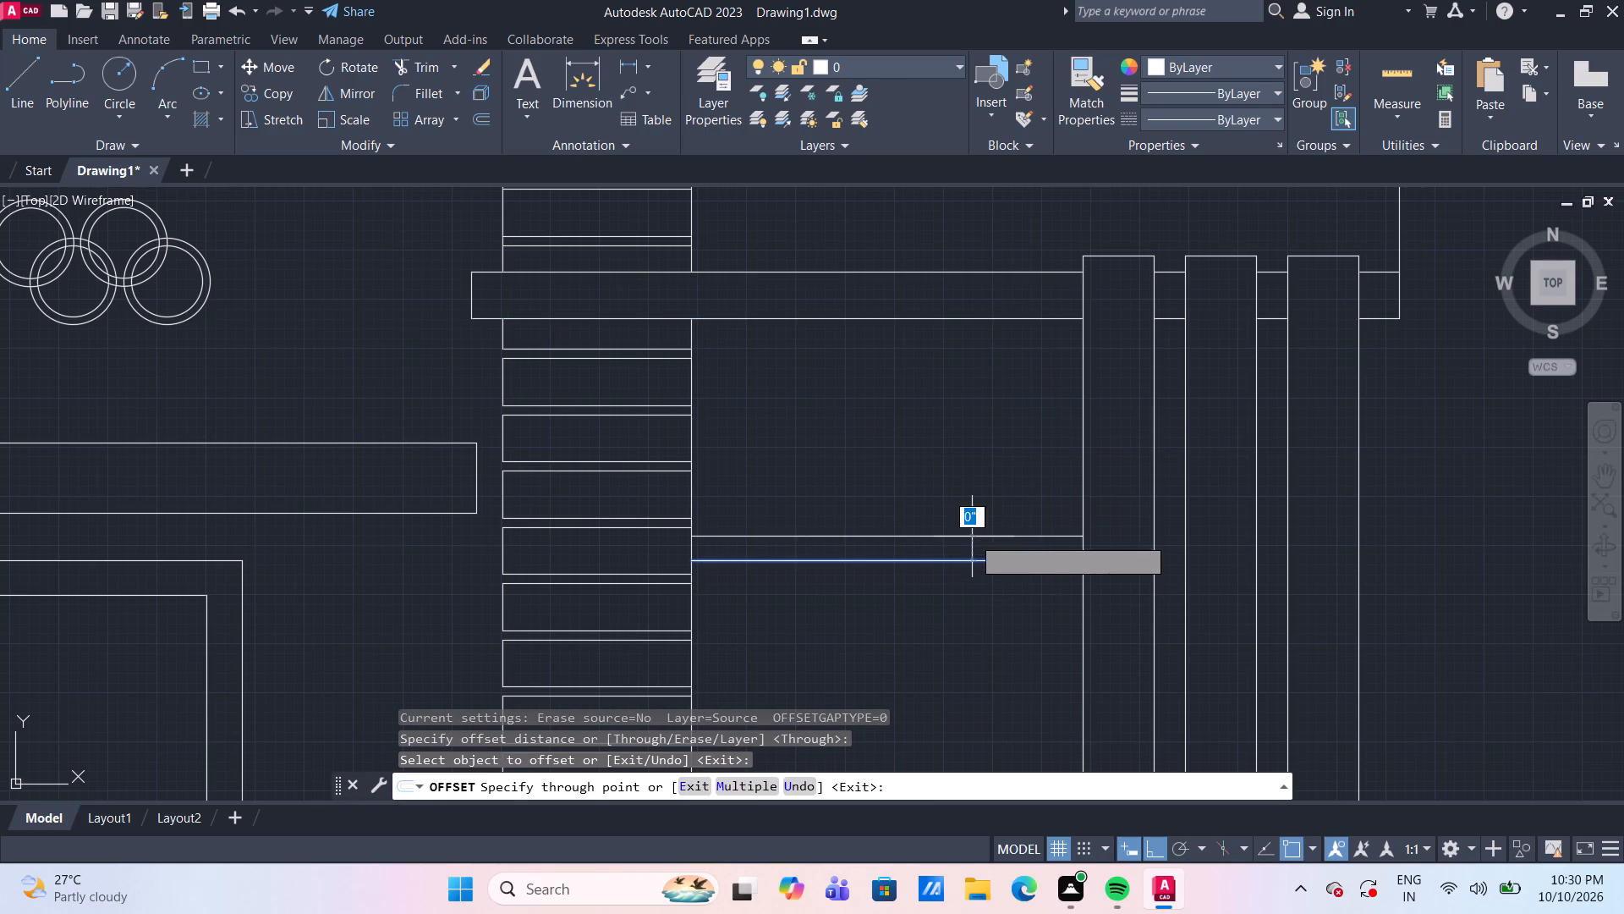
type("2'")
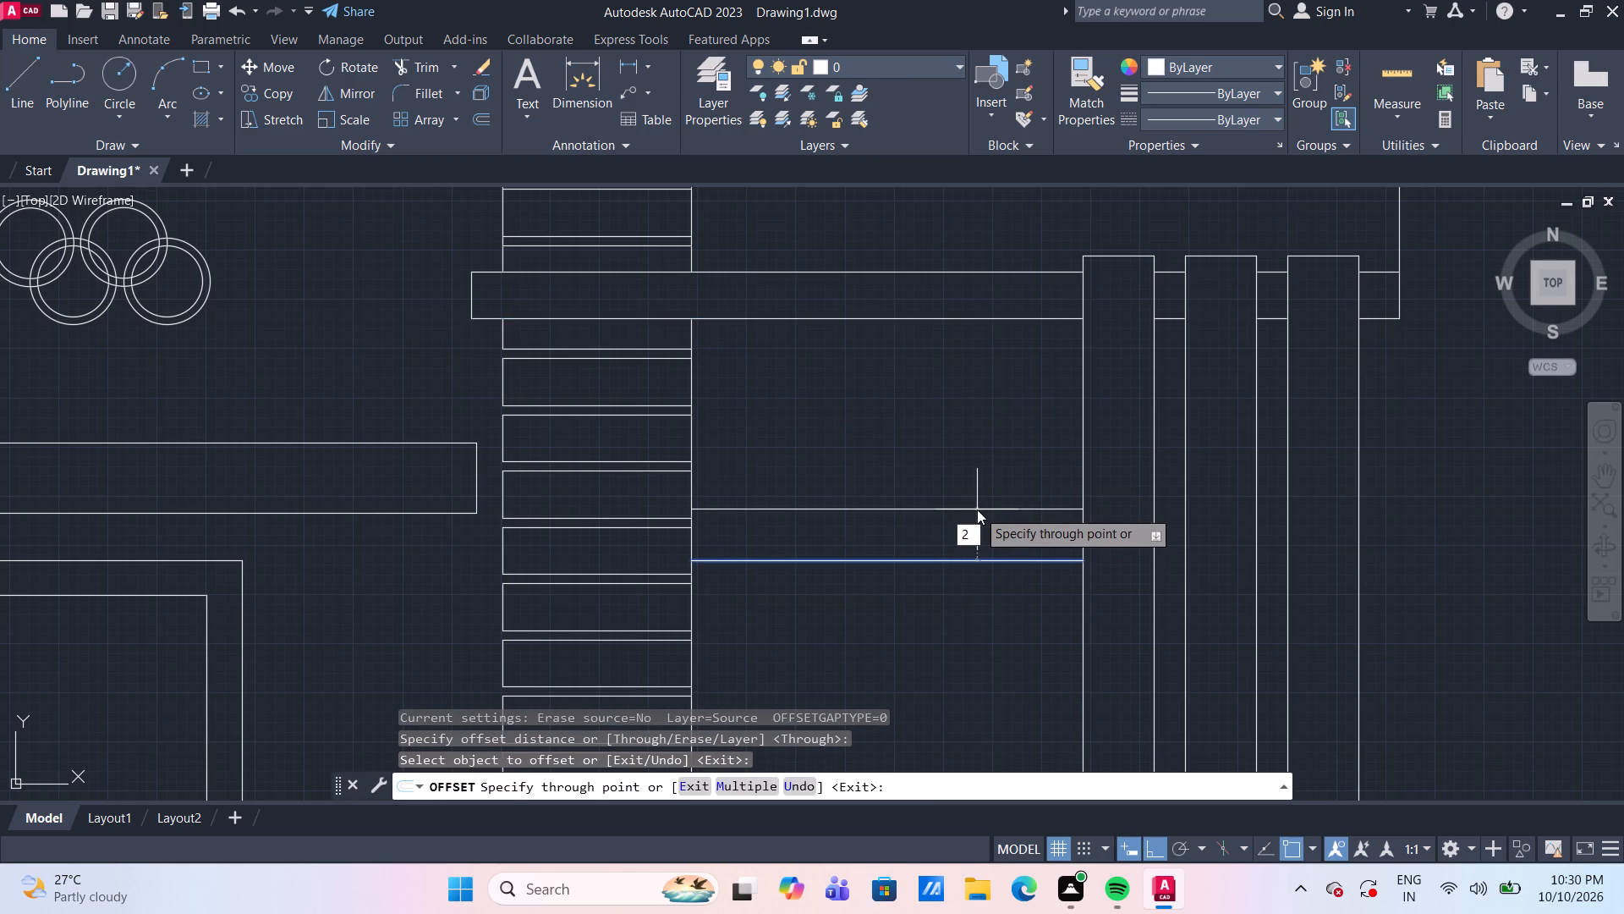
type("7\"")
key("Return")
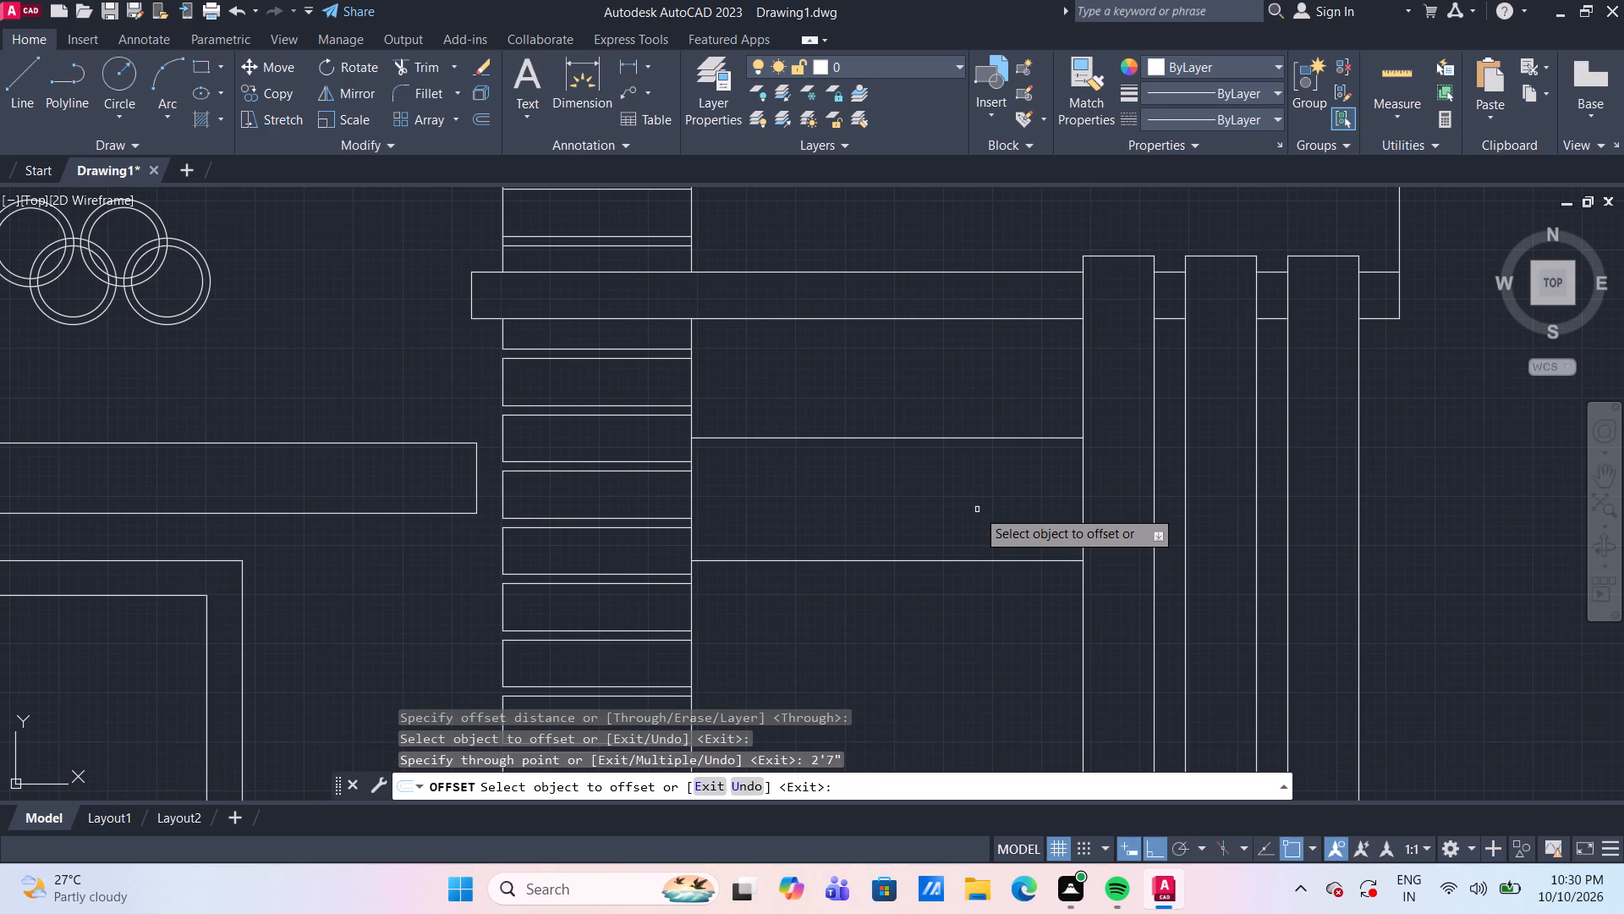
Offset the lower band's bottom edge line 3' downward.
scroll(977, 509, "down", 2)
scroll(970, 600, "down", 1)
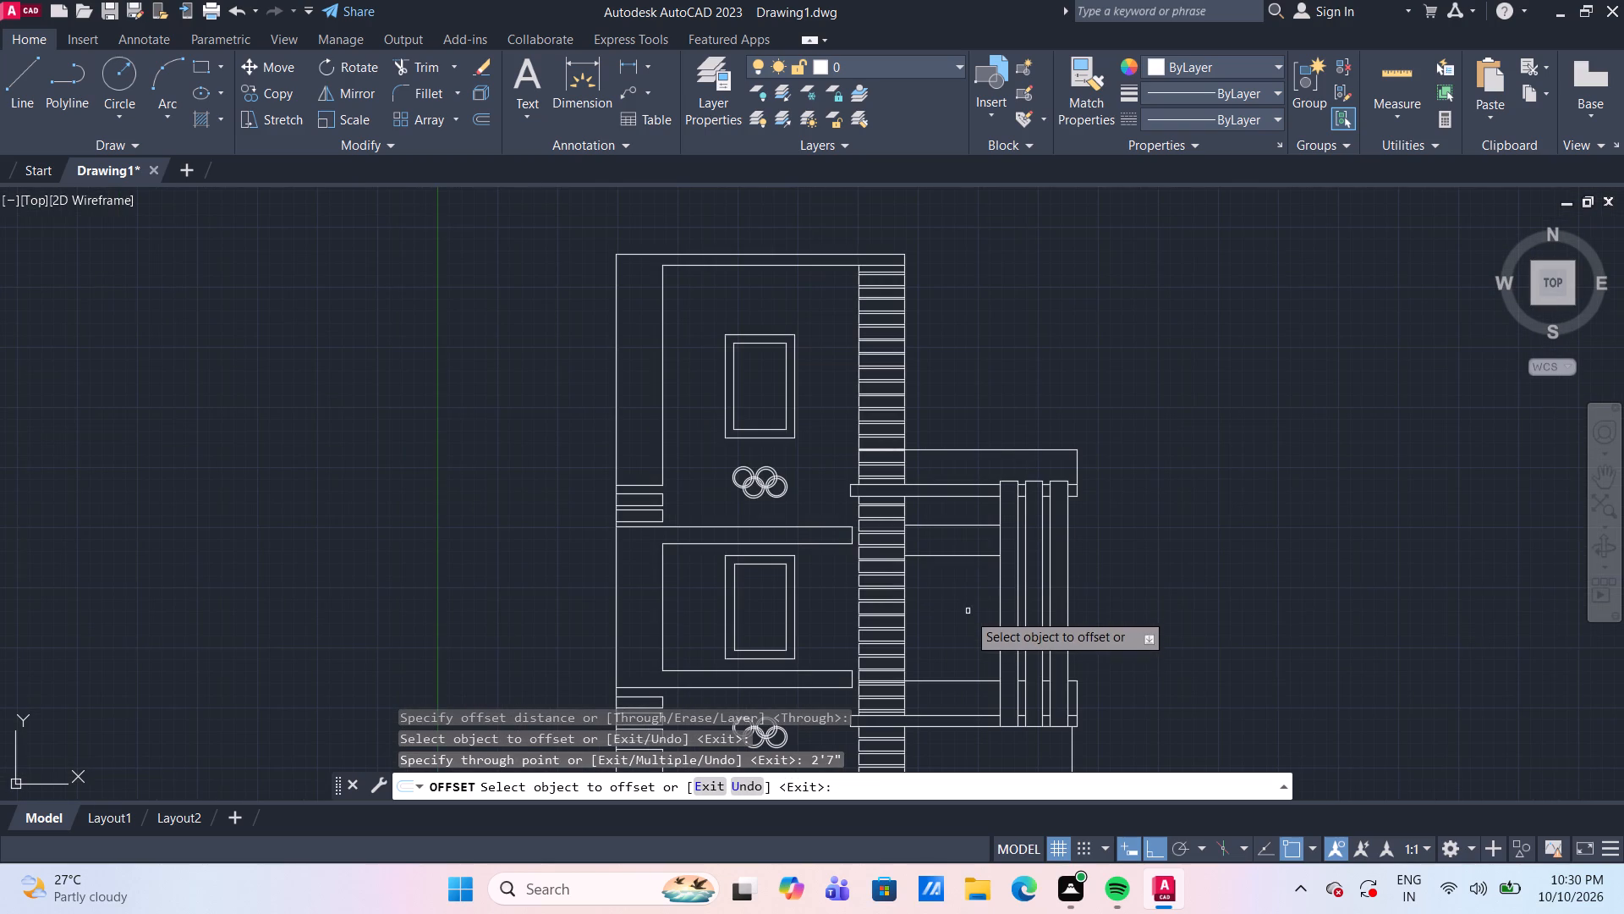
middle_click_drag(970, 633, 973, 512)
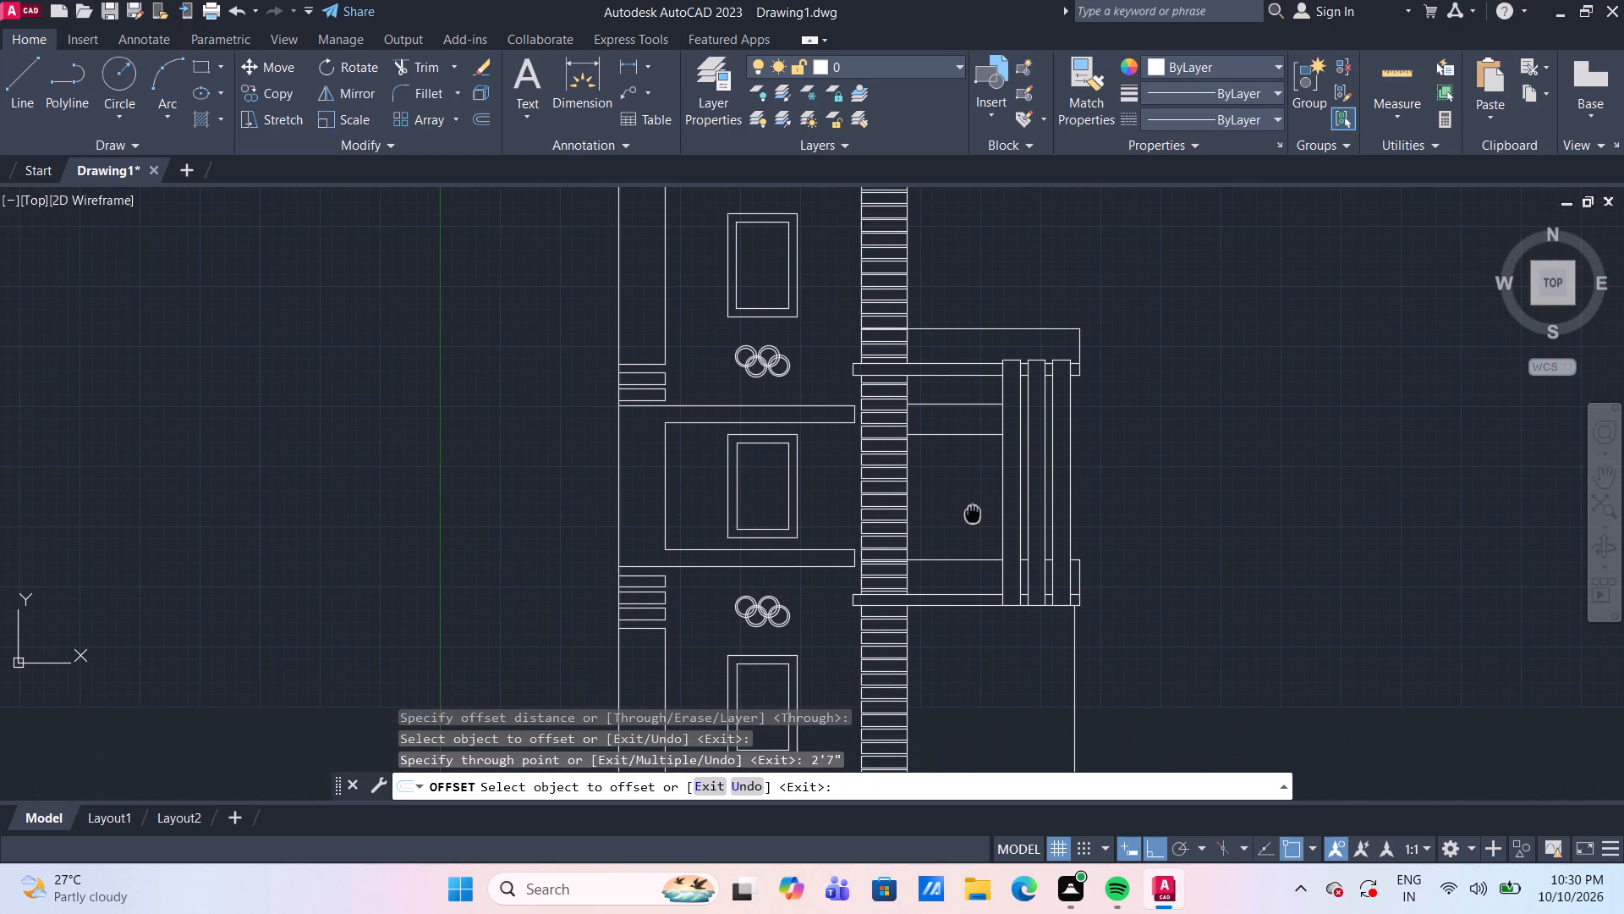
middle_click_drag(973, 512, 998, 437)
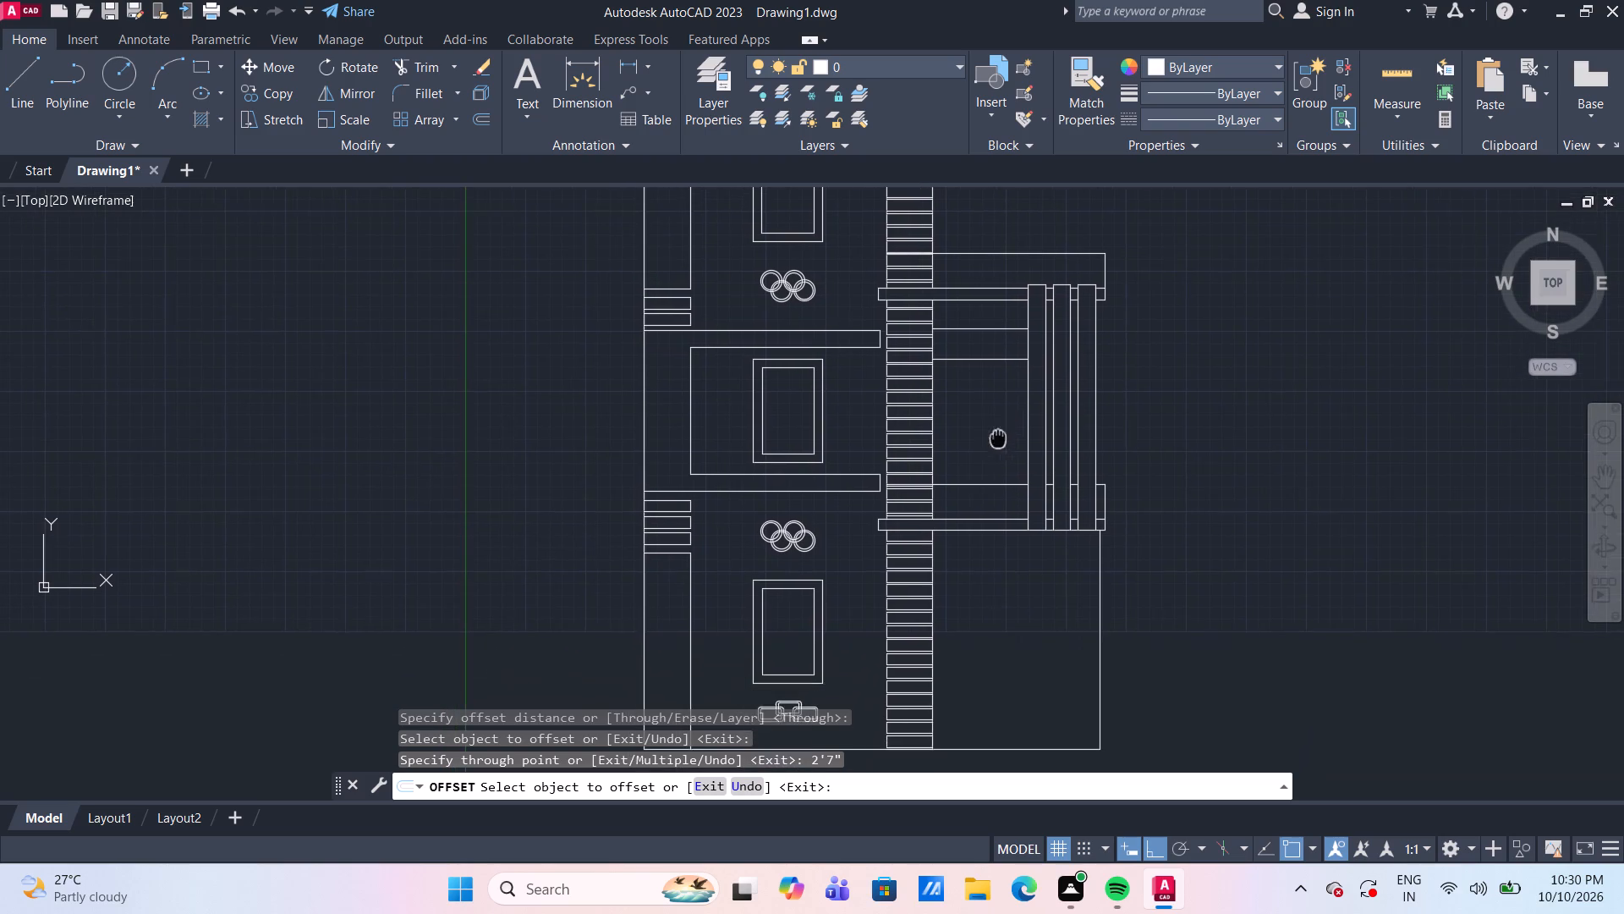
scroll(979, 613, "up", 2)
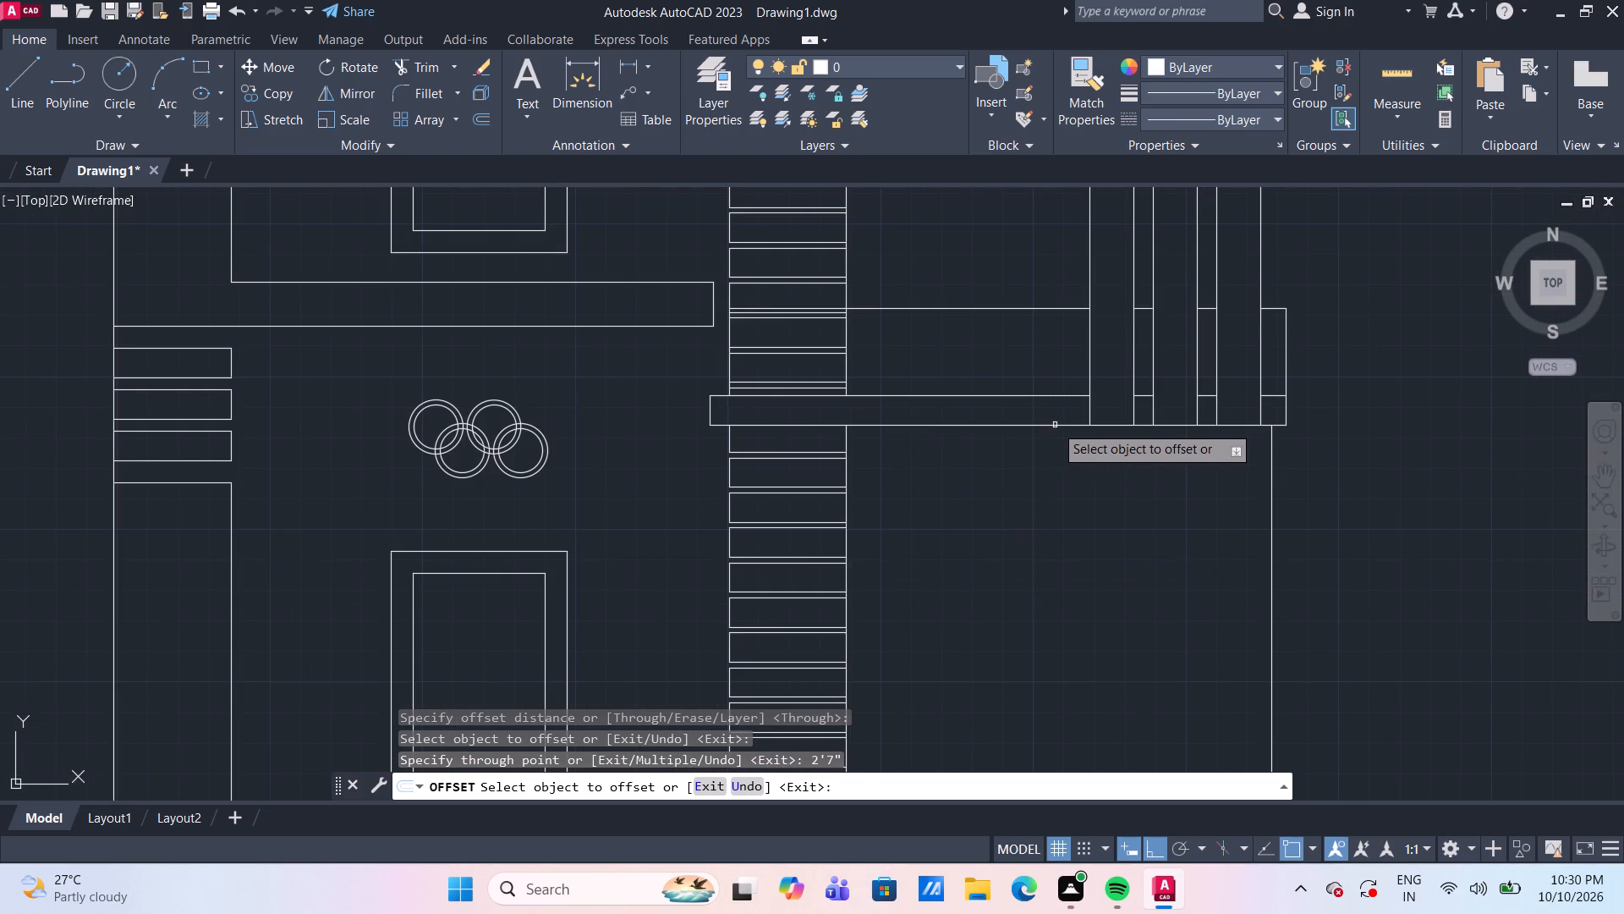
left_click(1055, 425)
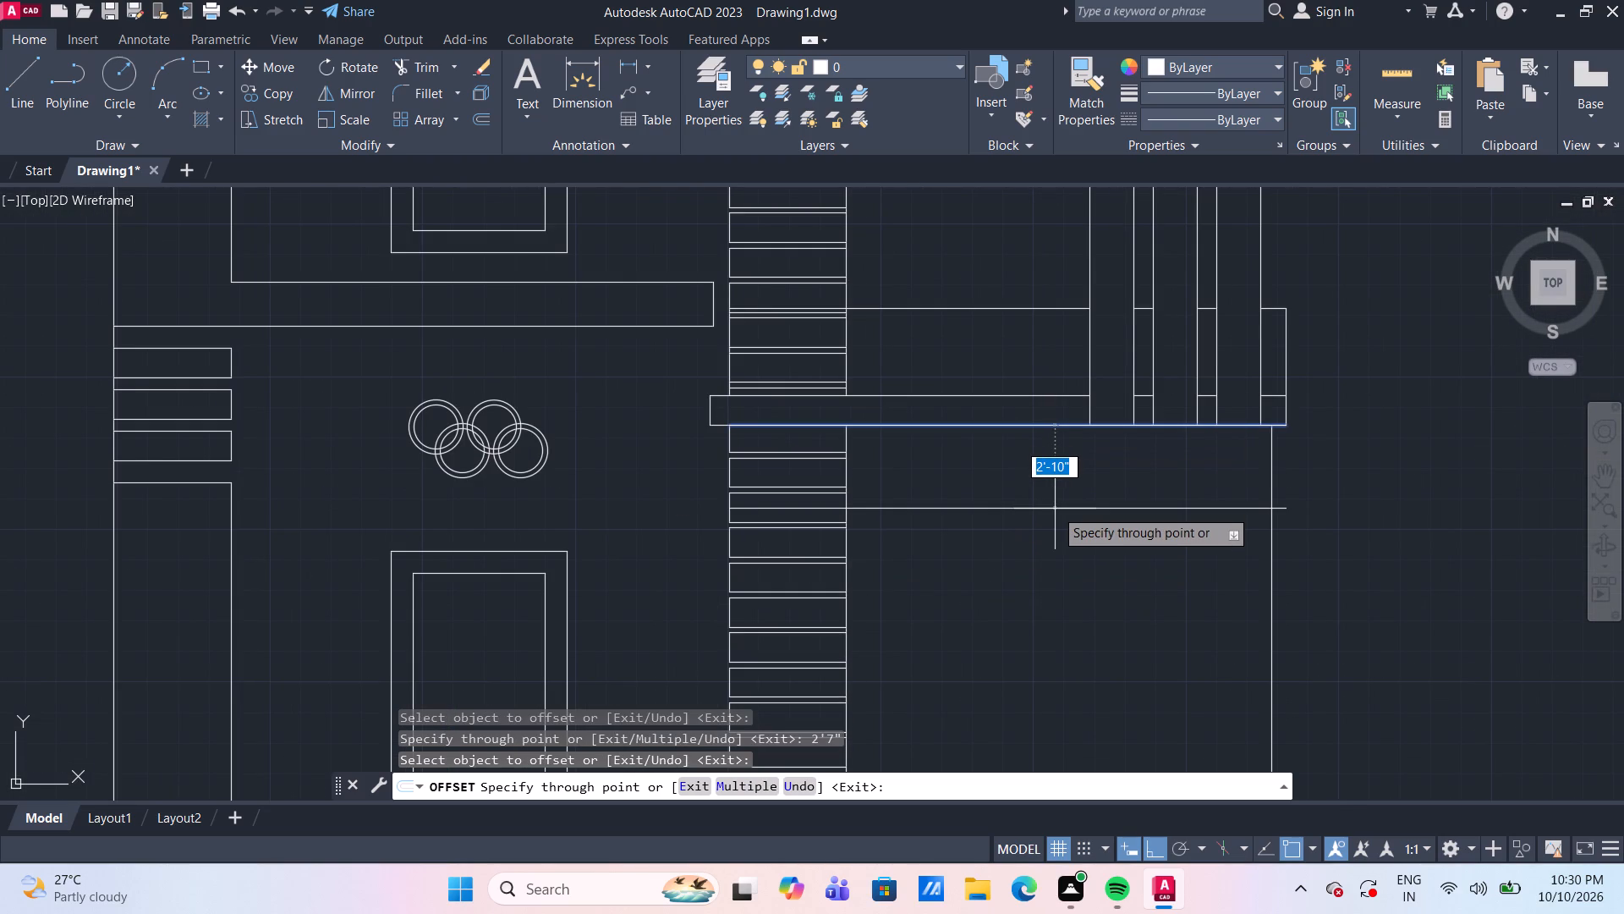
type("2'")
key("BackSpace")
key("BackSpace")
key("BackSpace")
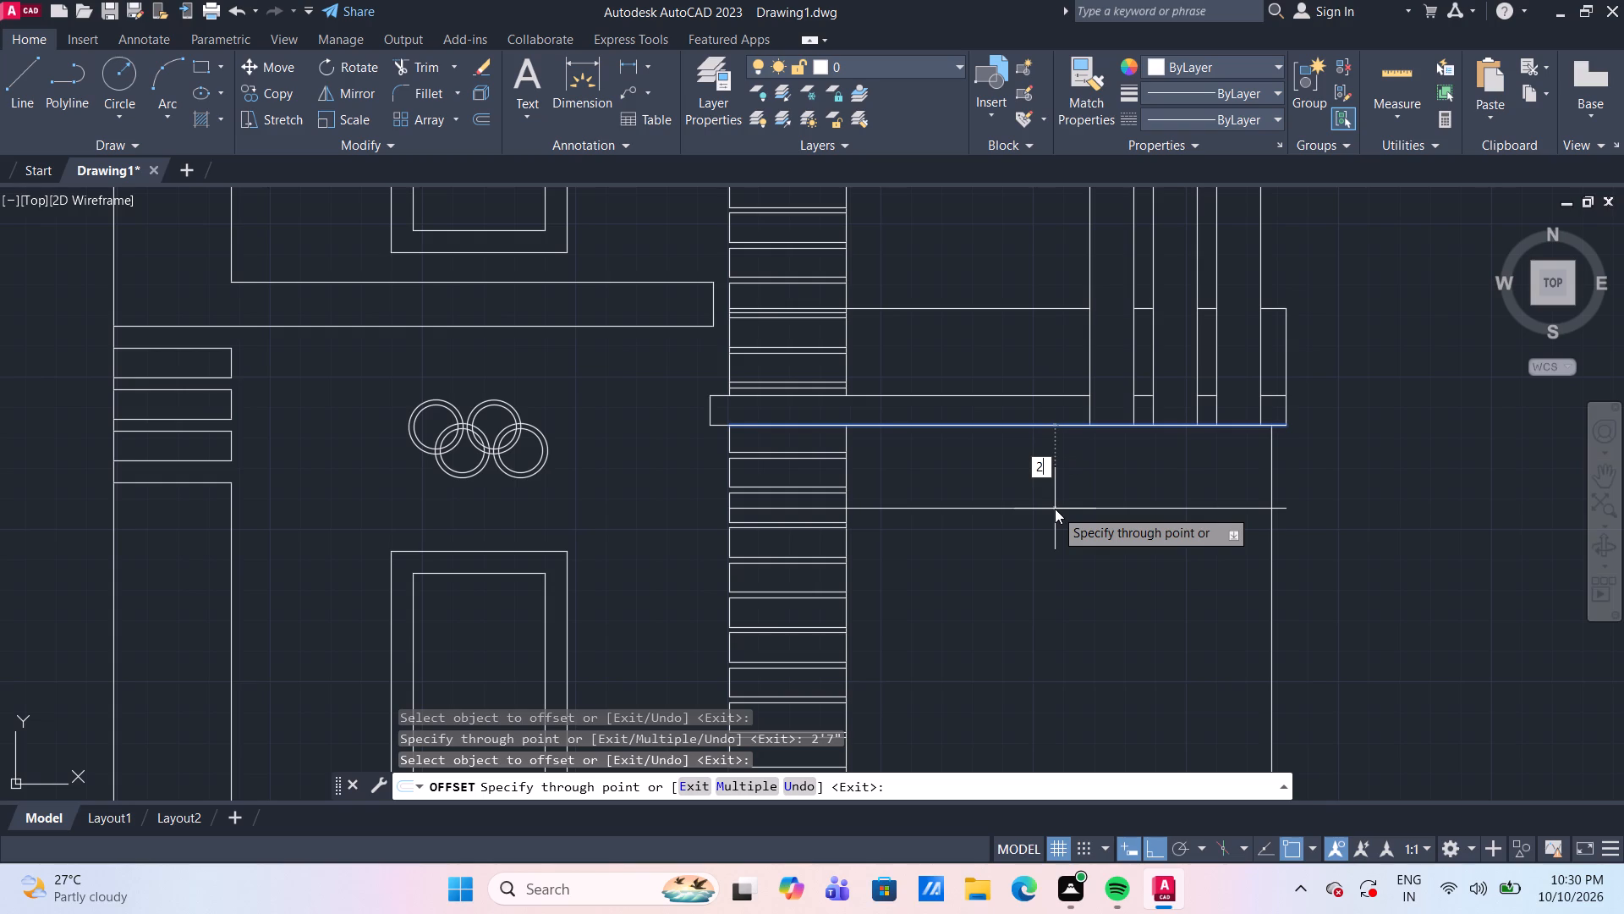
type("3'")
key("Return")
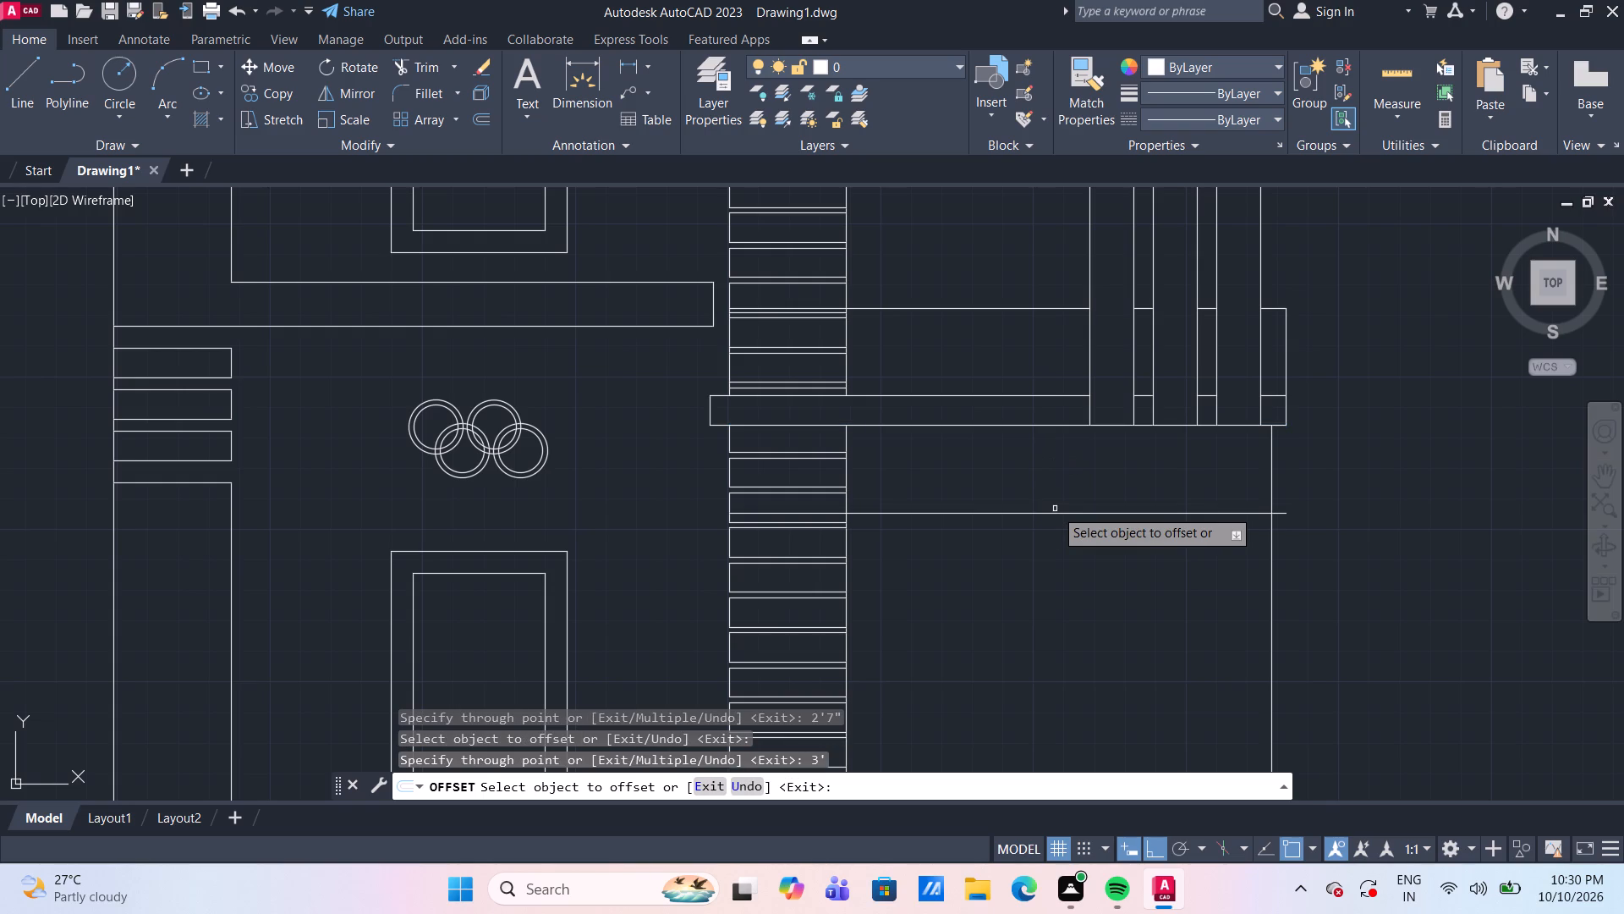
Offset the new line below the lower band another 1' downward to form a pair.
left_click(1071, 512)
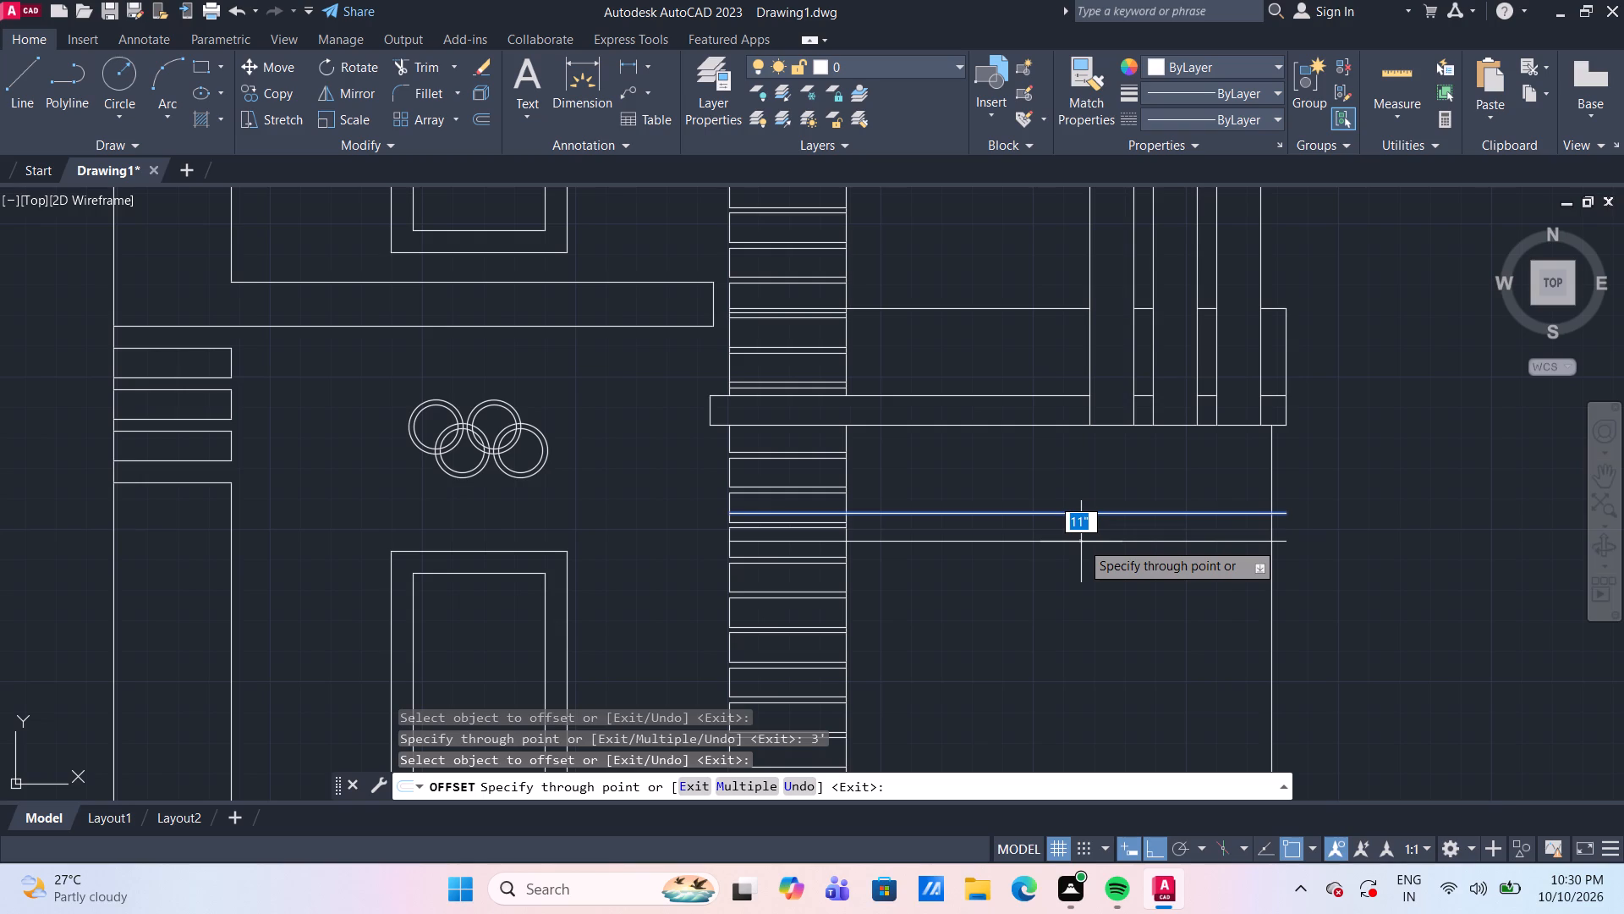
type("1'")
key("Return")
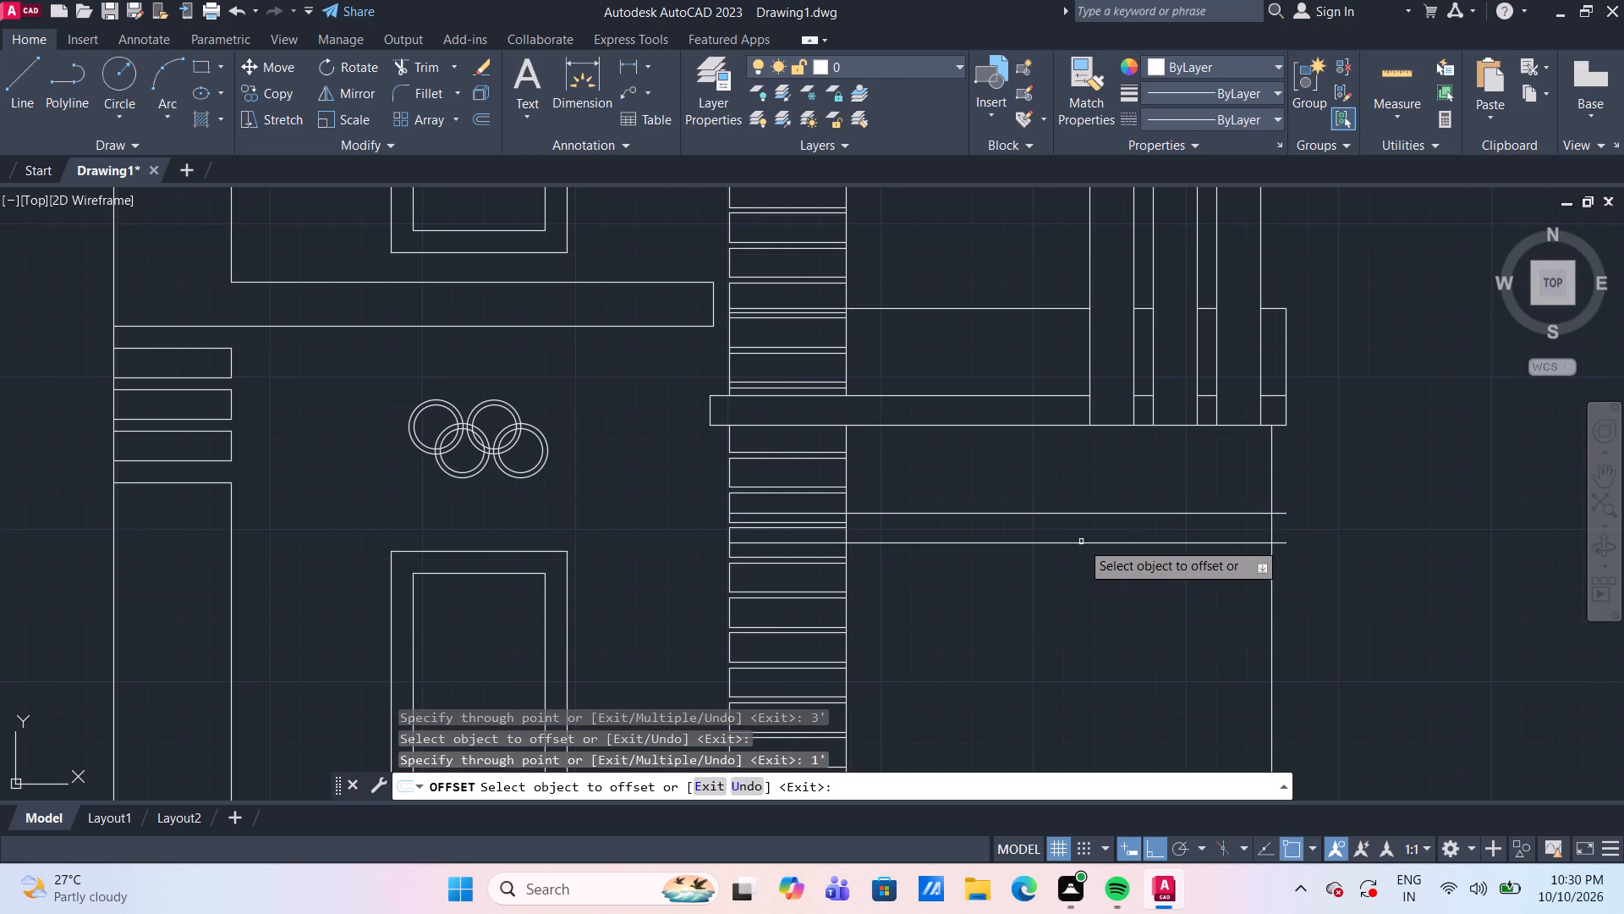
key("Escape")
Trim the two new lines below the lower band back to the striped column's edge and the outer vertical wall line.
type("tr")
key("space")
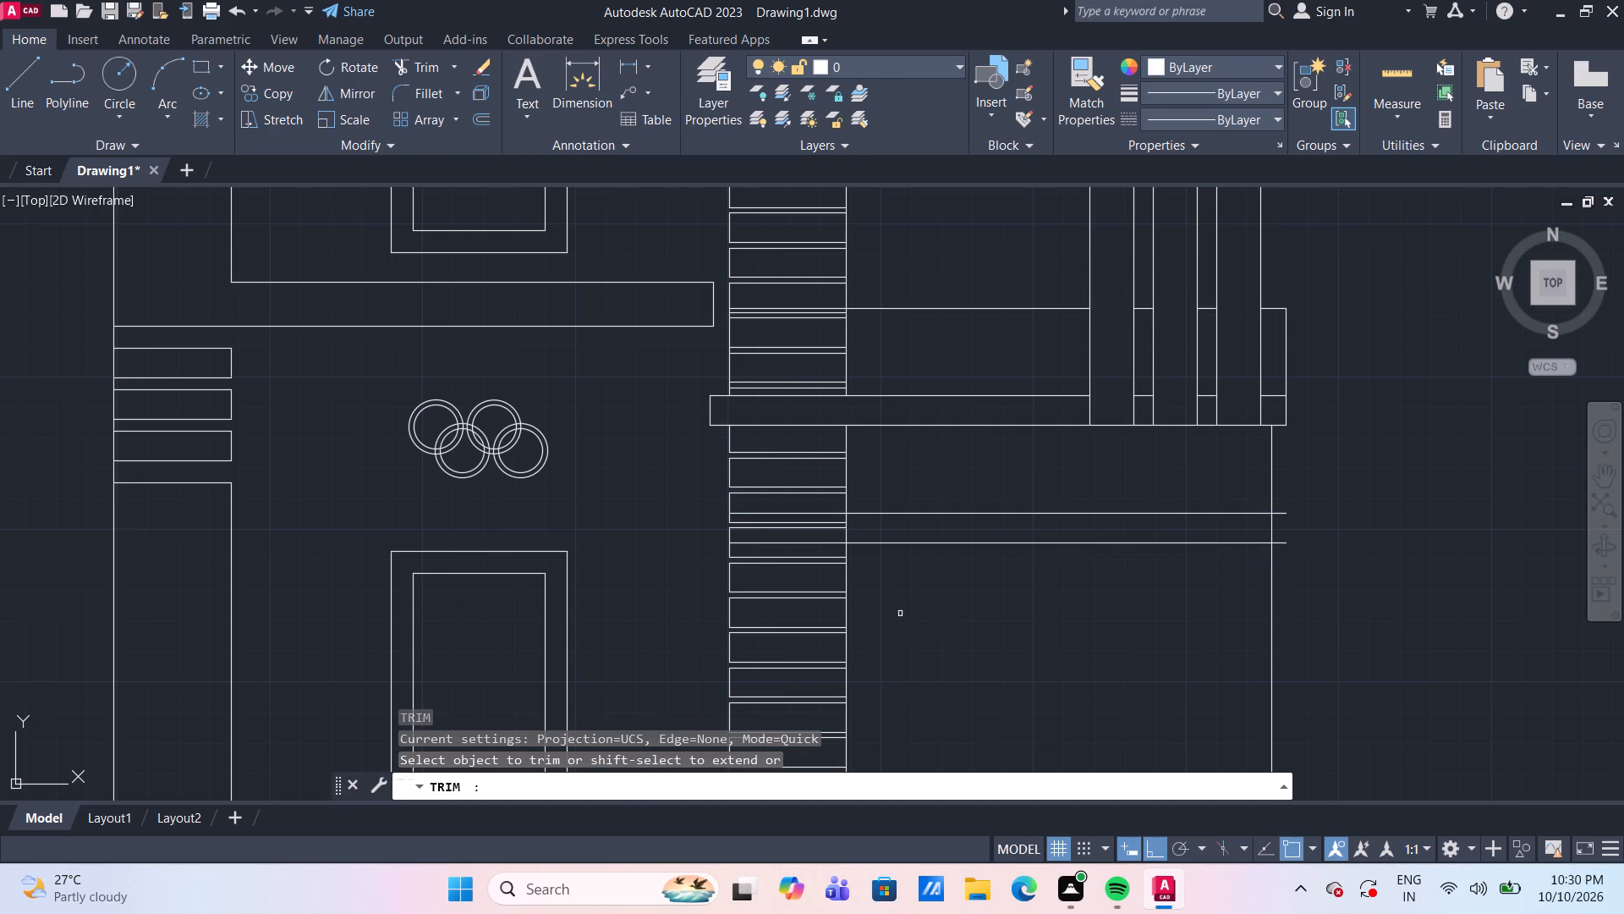
left_click(820, 542)
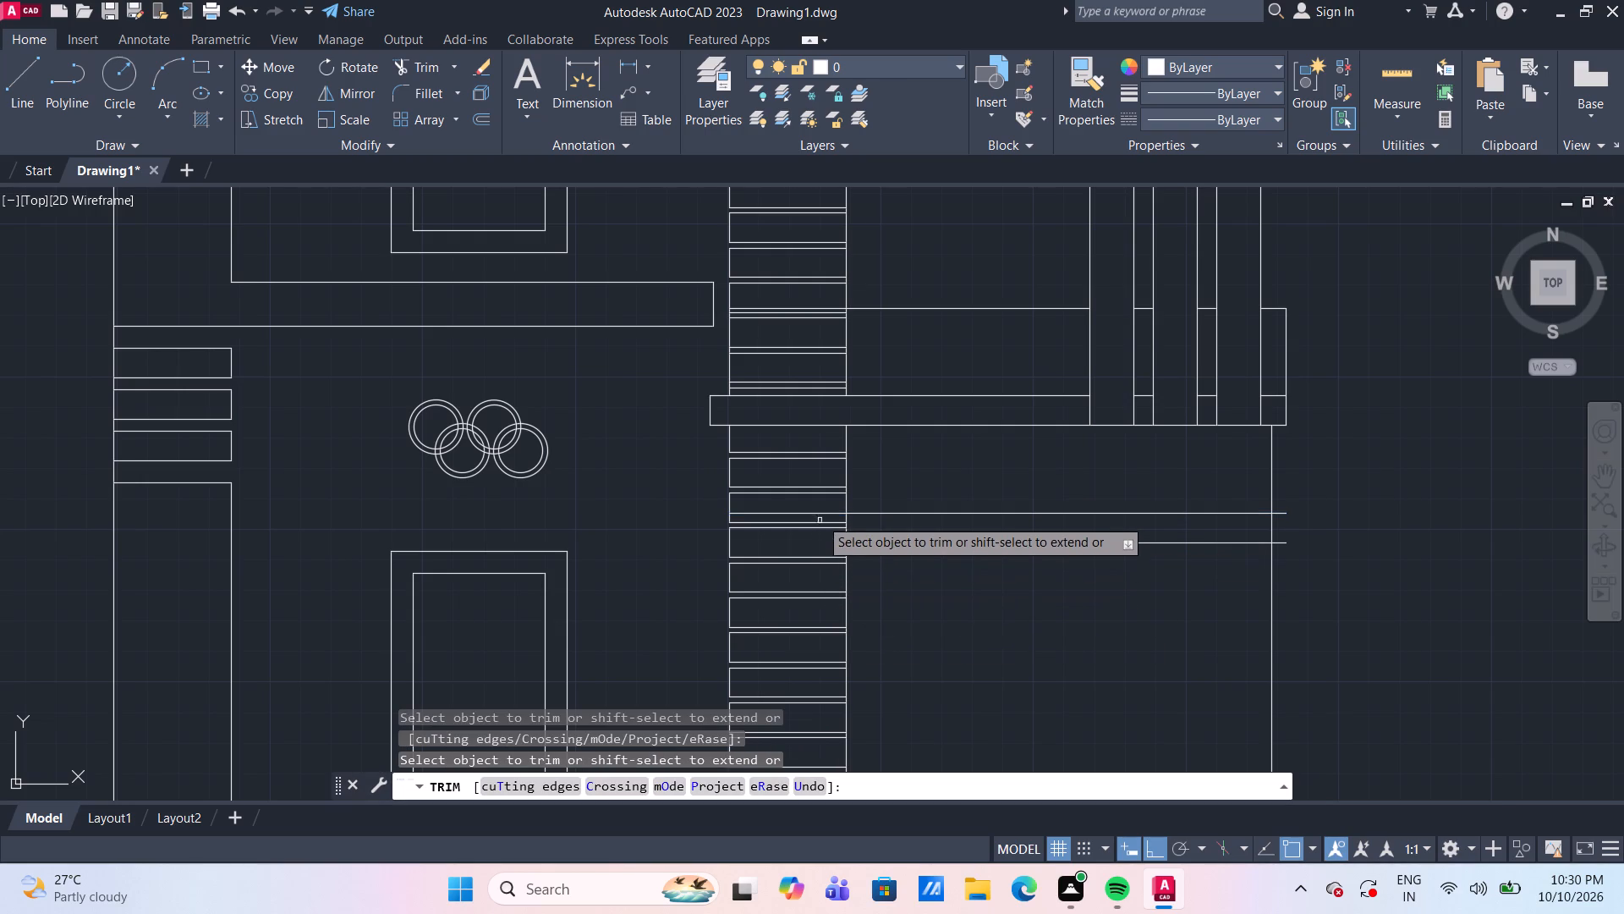
left_click(820, 511)
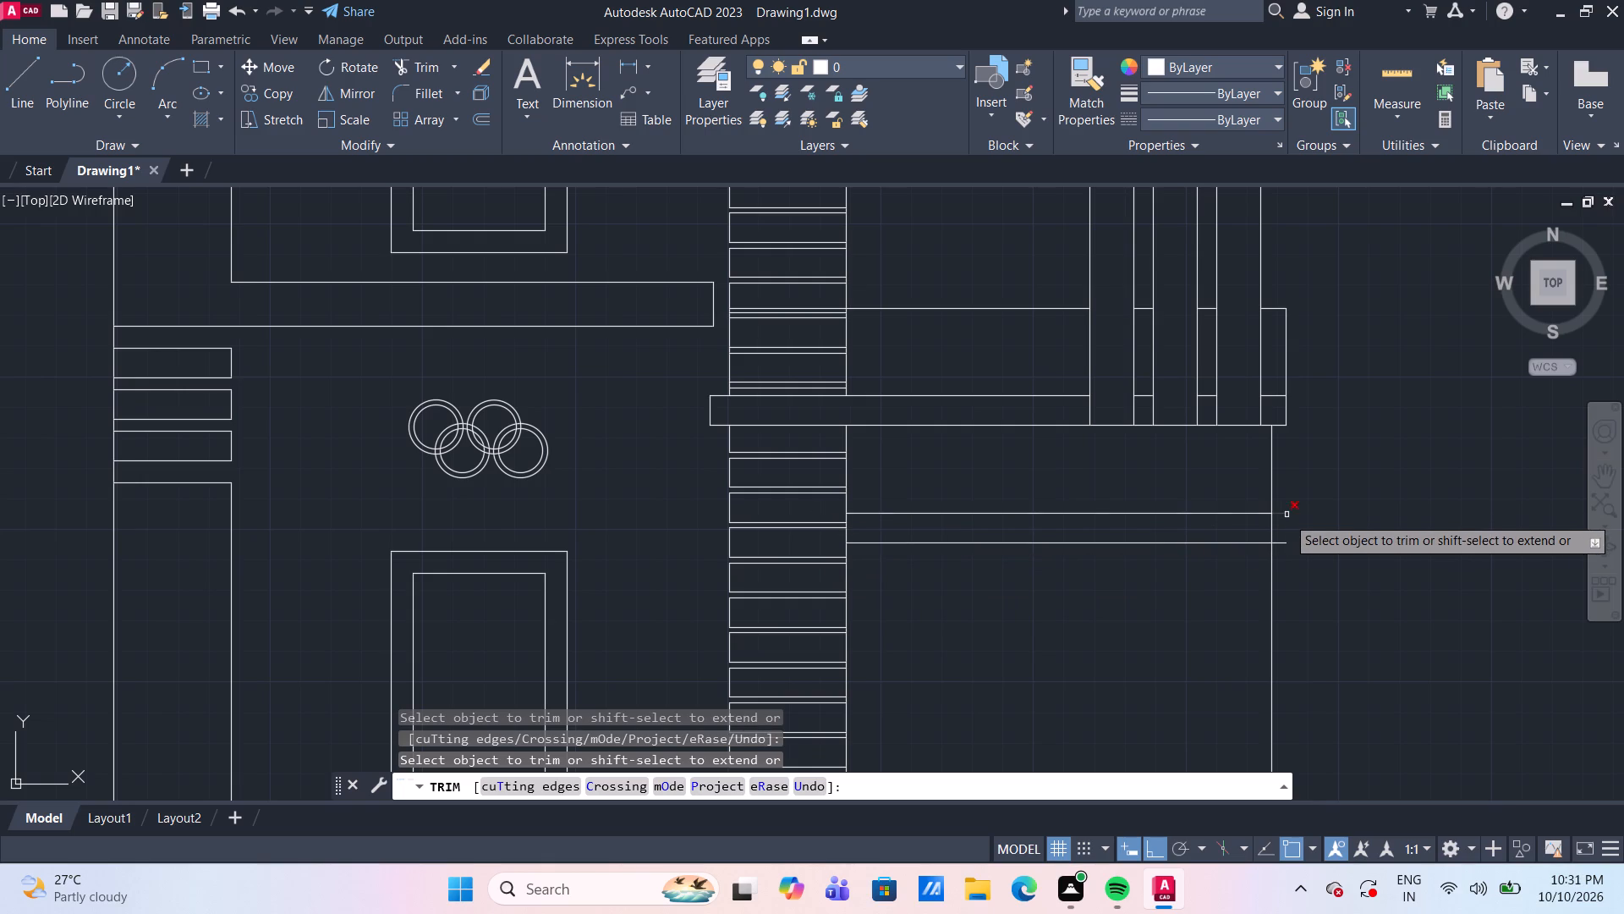
left_click_drag(1285, 512, 1285, 520)
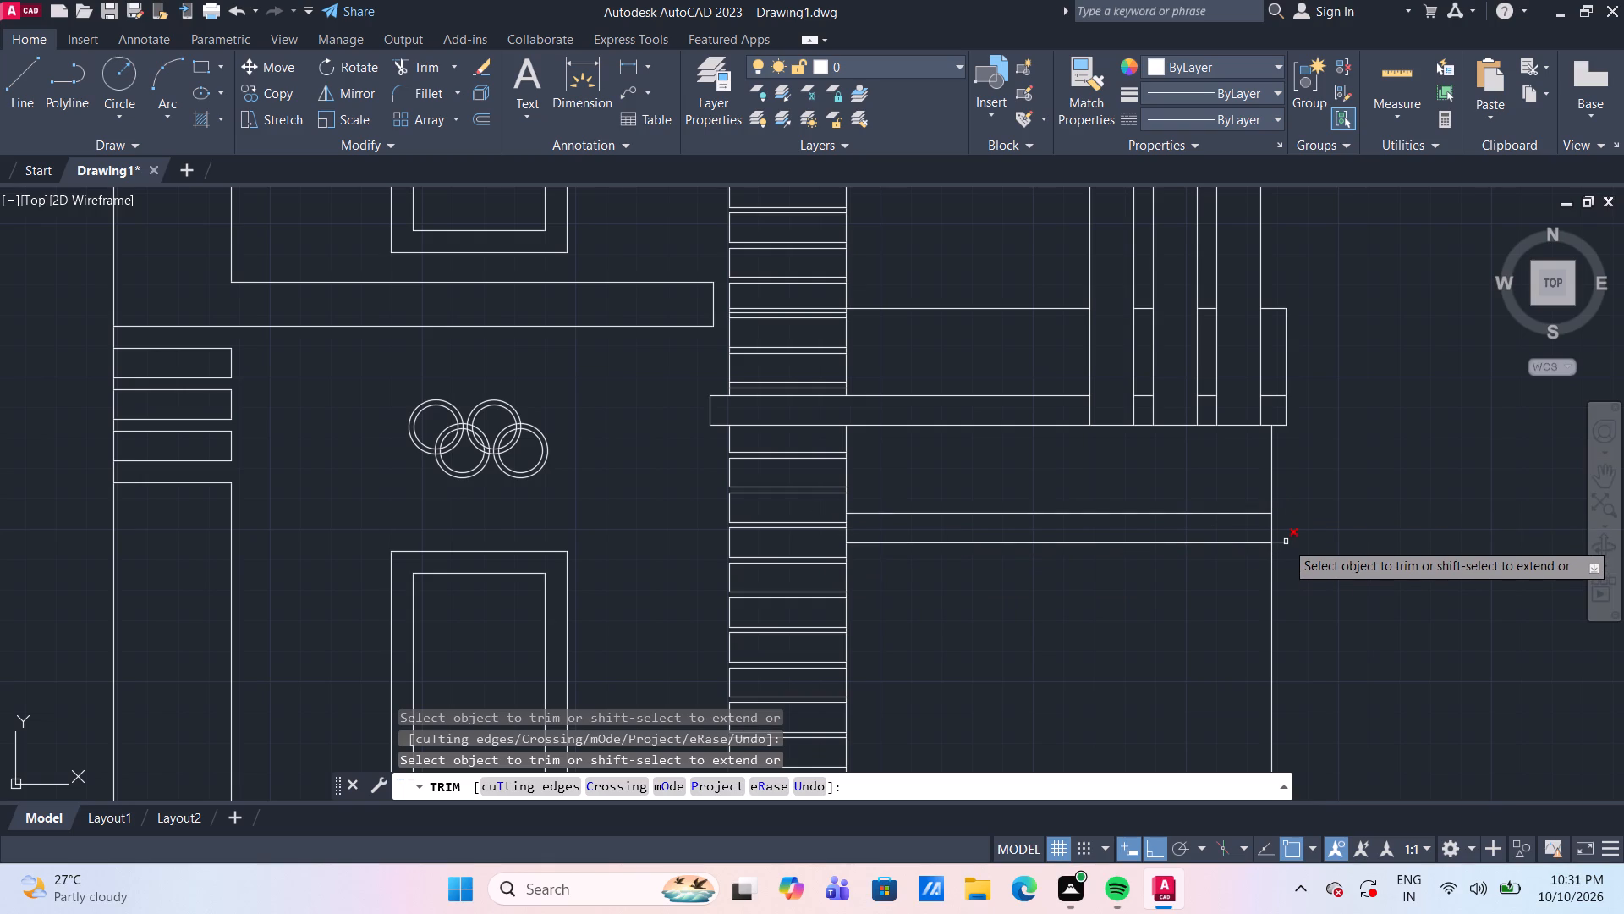
left_click(1286, 542)
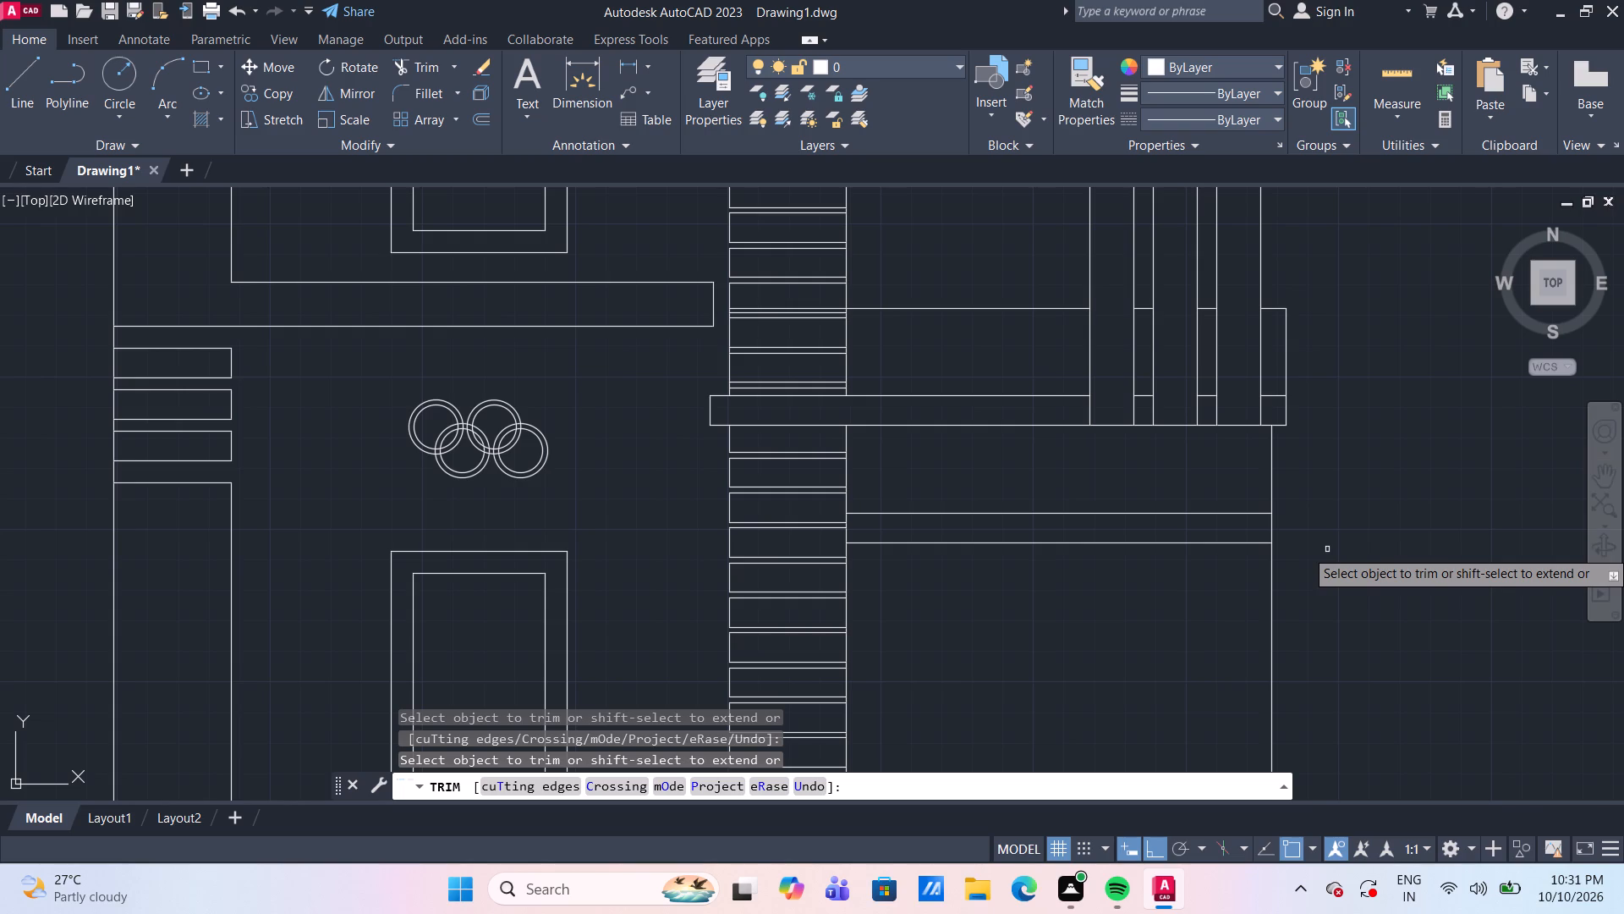
scroll(1284, 573, "down", 3)
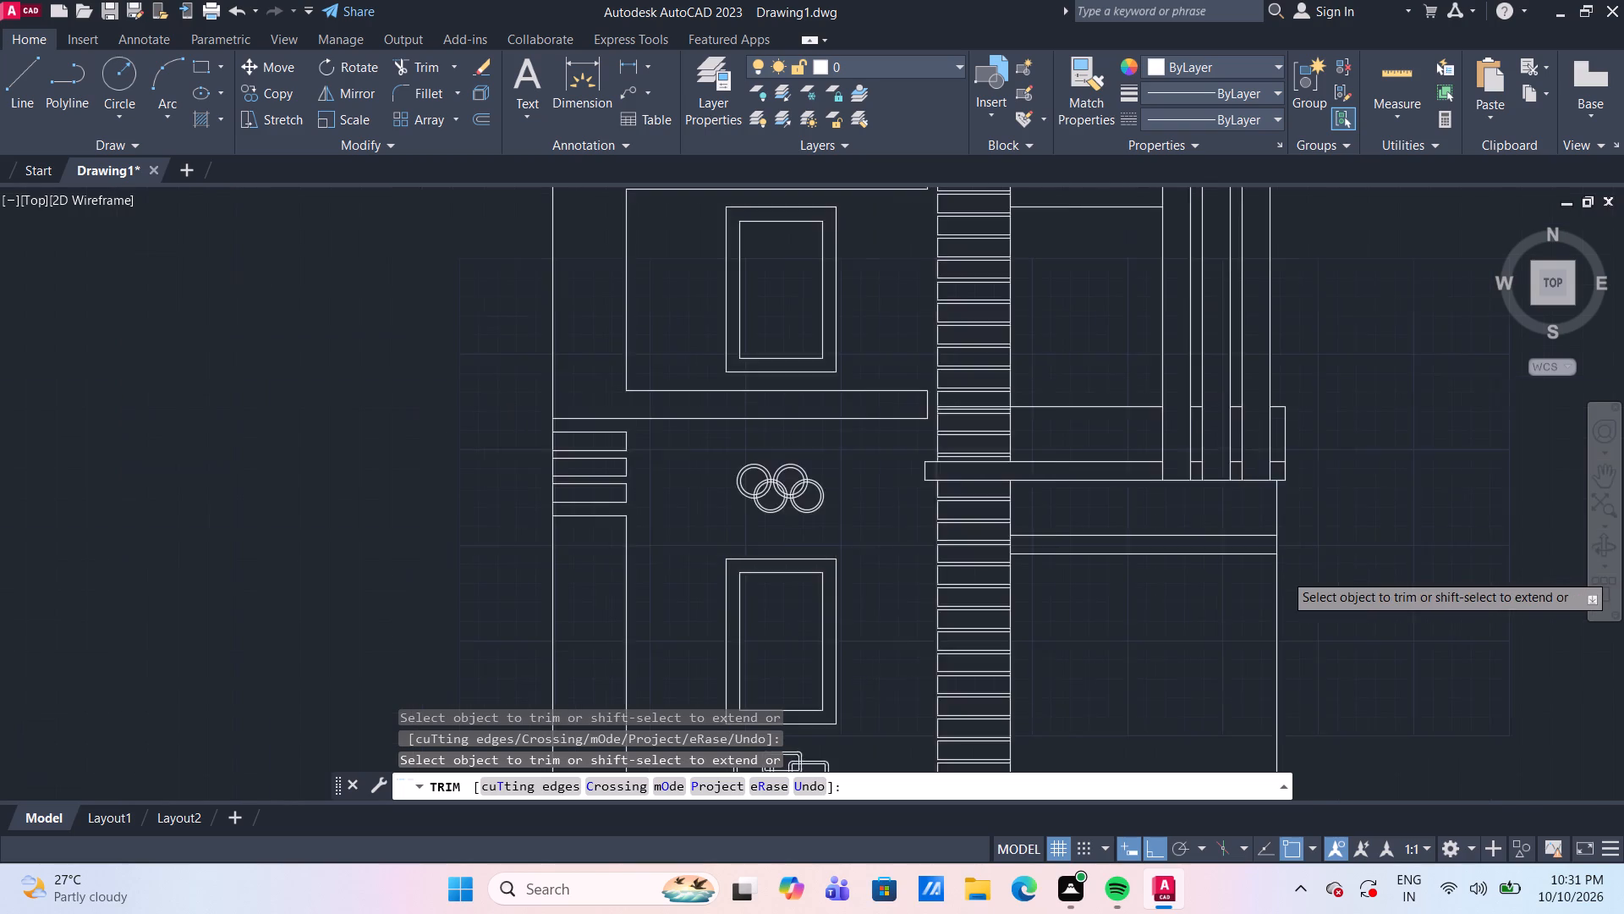
Draw a small rectangle about 1'2" by 4" in the open space between the bands, just beside the striped column.
scroll(1248, 636, "up", 1)
middle_click_drag(1239, 633, 1219, 616)
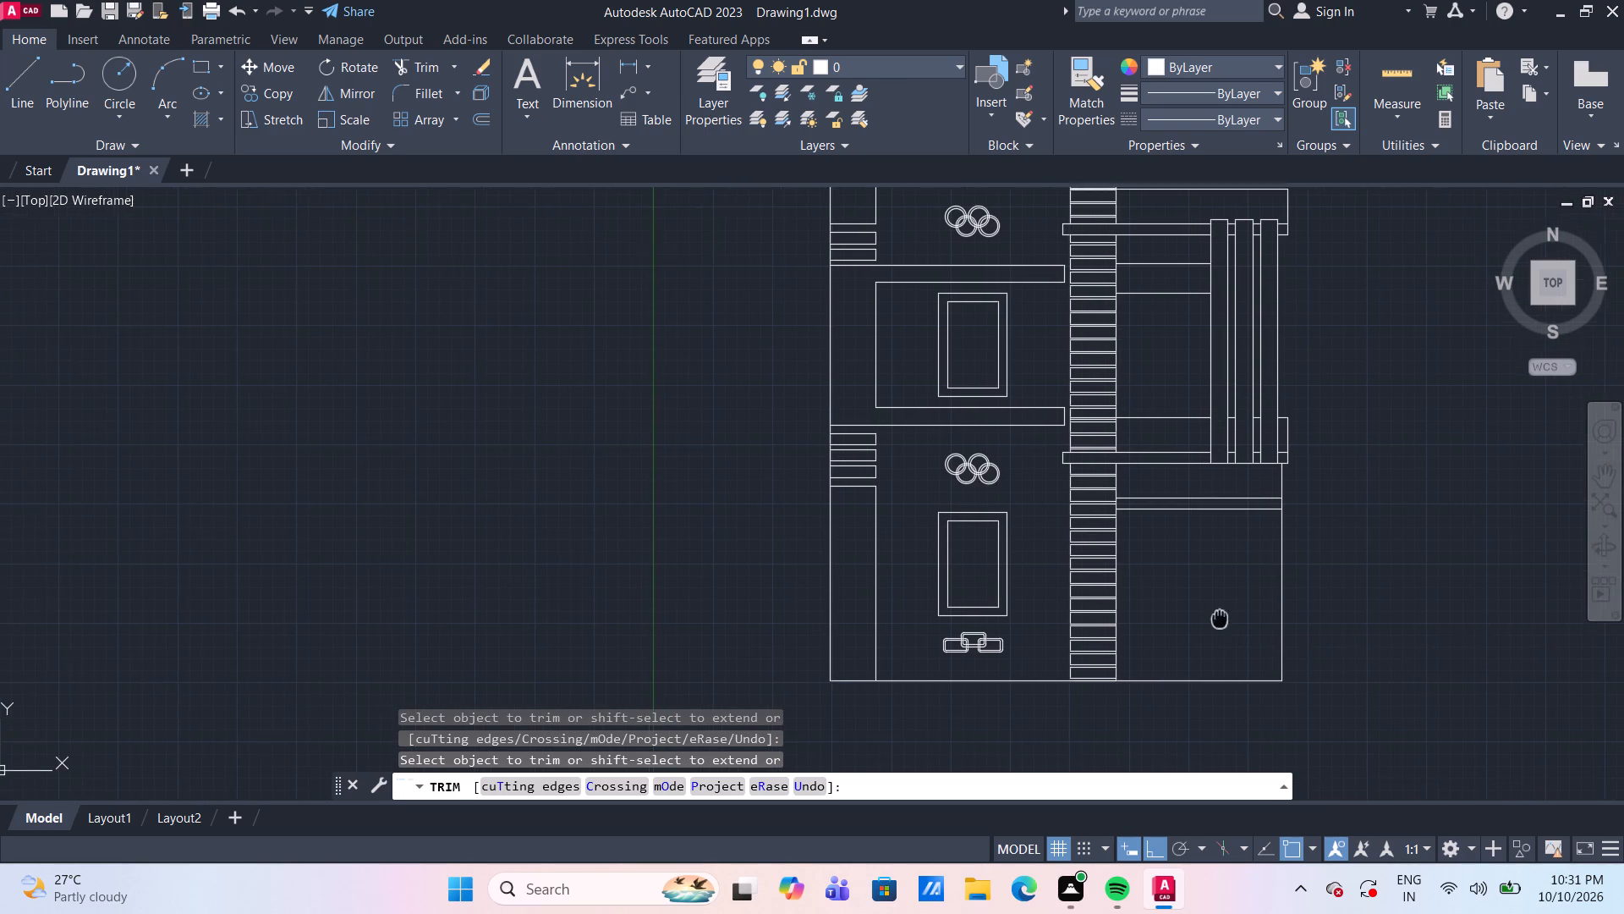
middle_click_drag(1219, 616, 1202, 623)
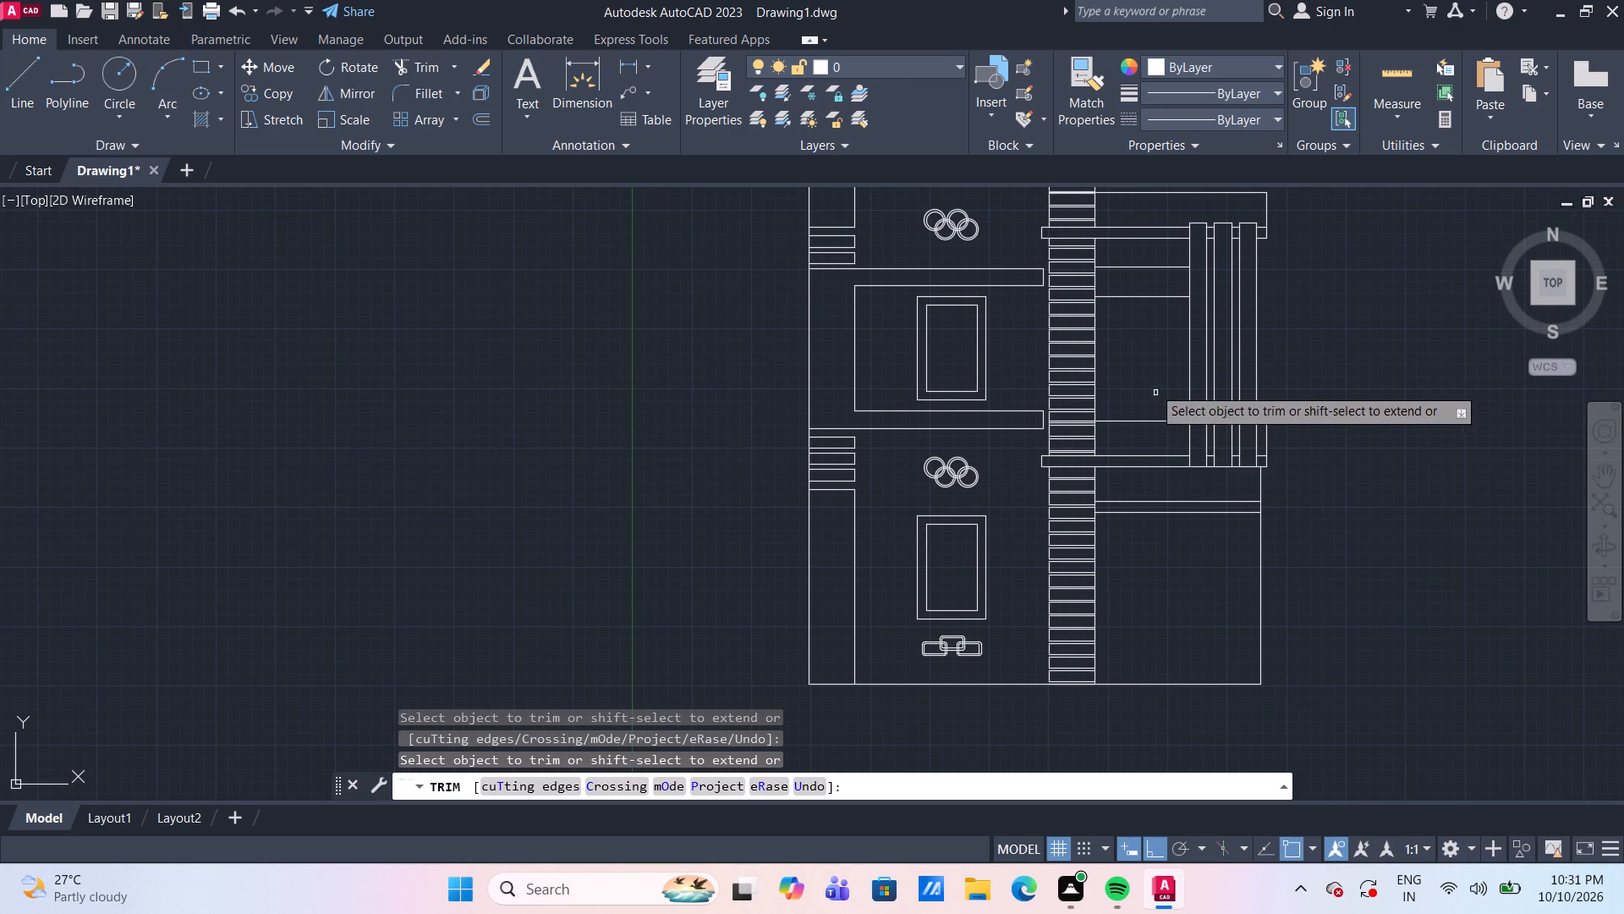
scroll(1132, 355, "up", 2)
key("Escape")
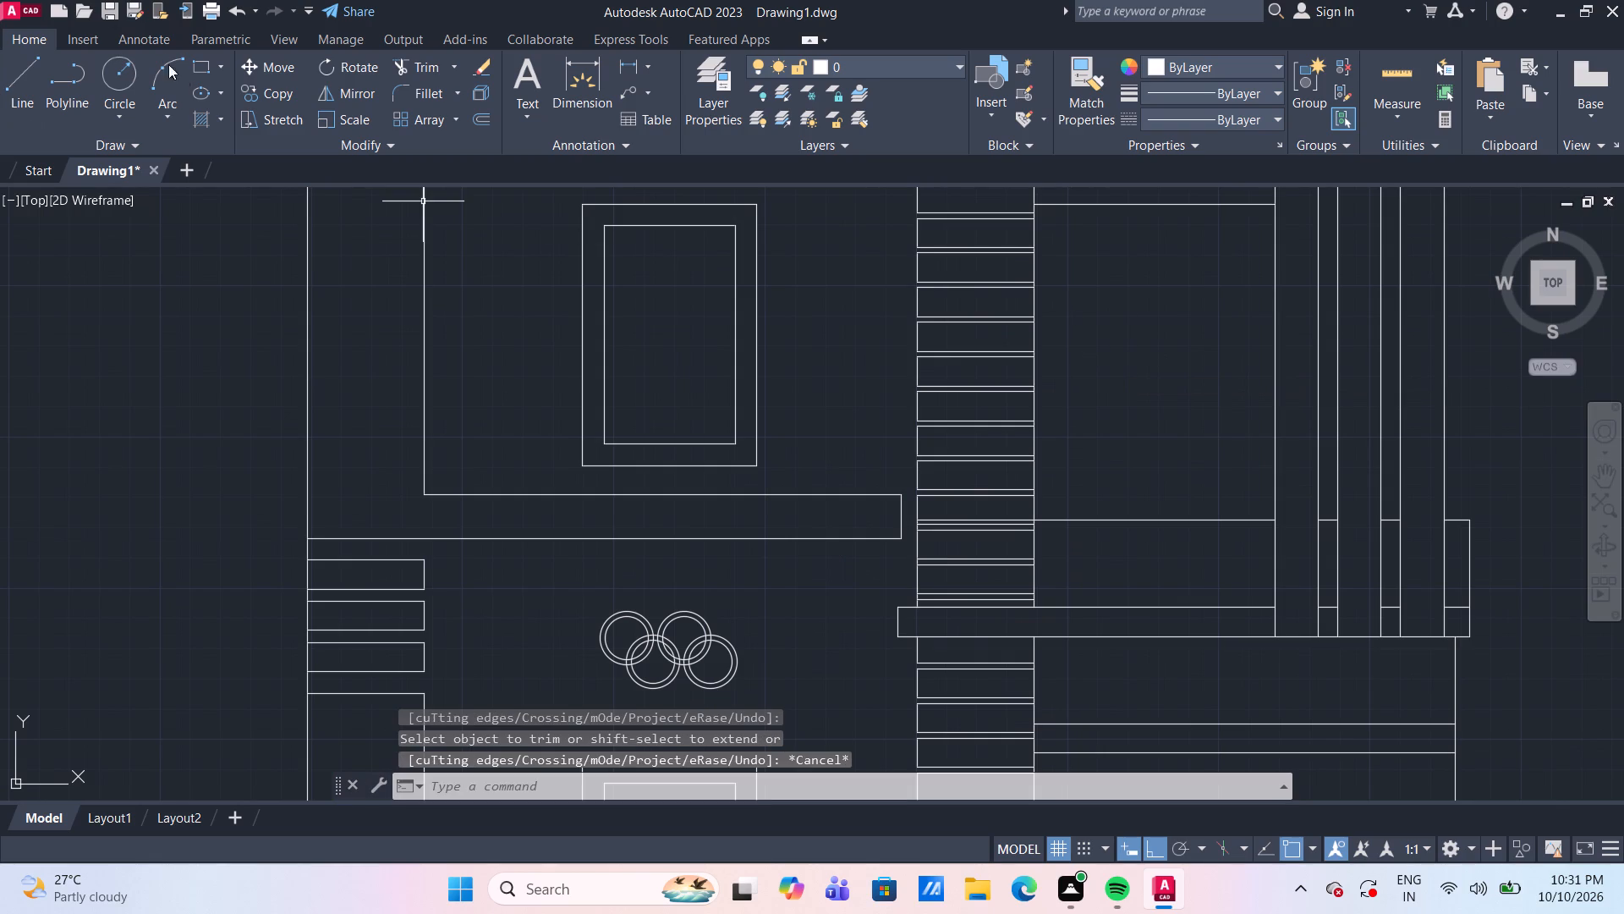
left_click(199, 70)
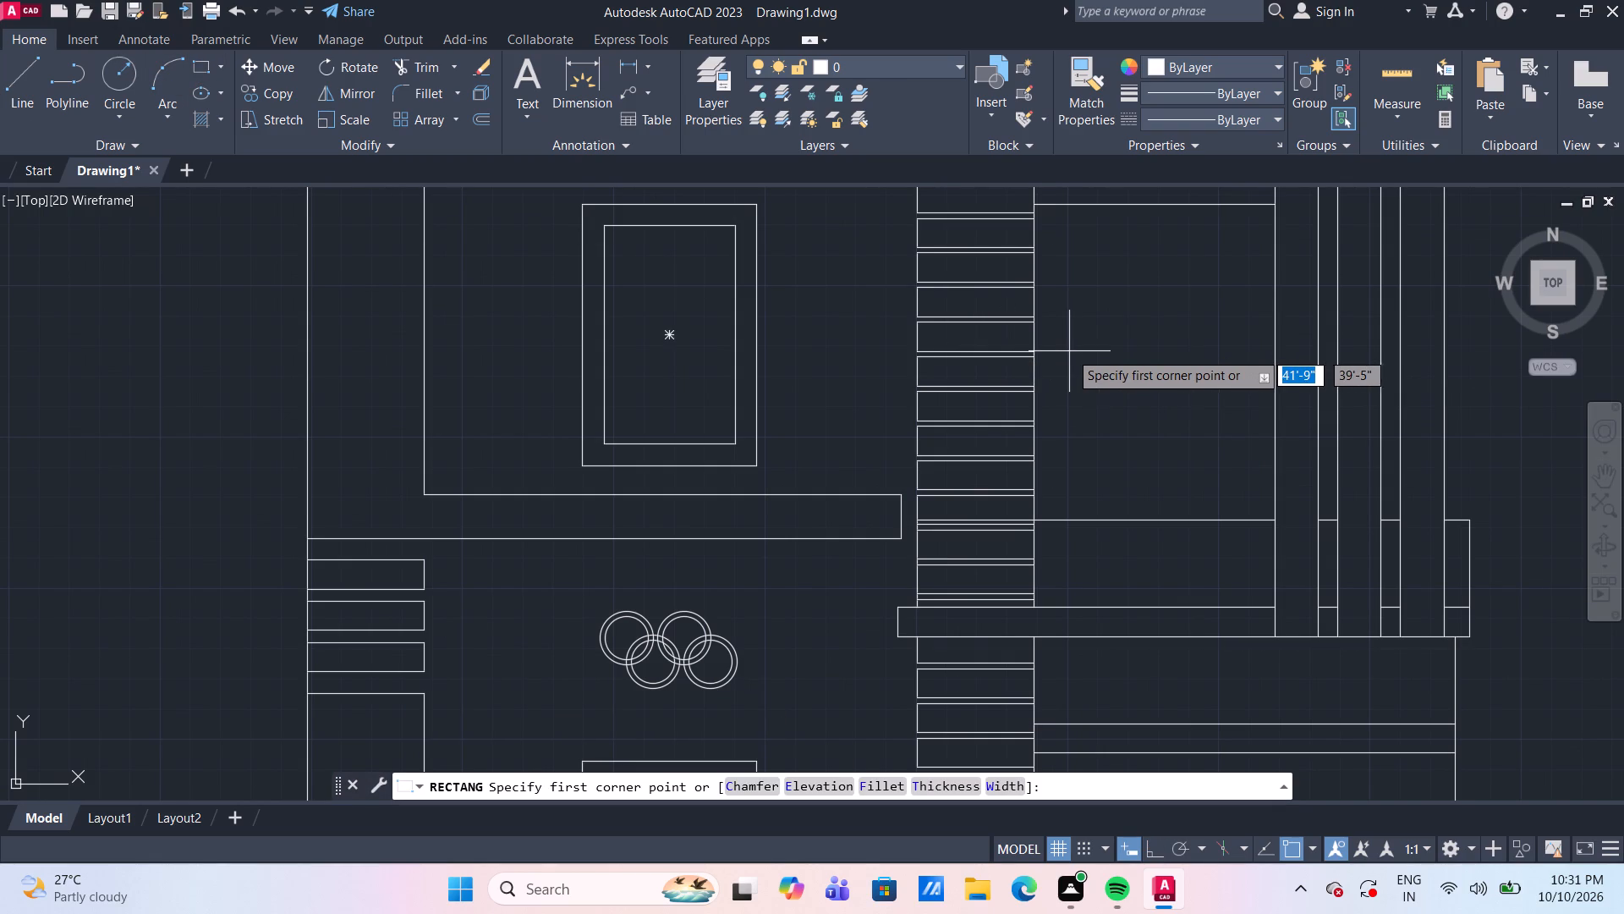
left_click(1072, 351)
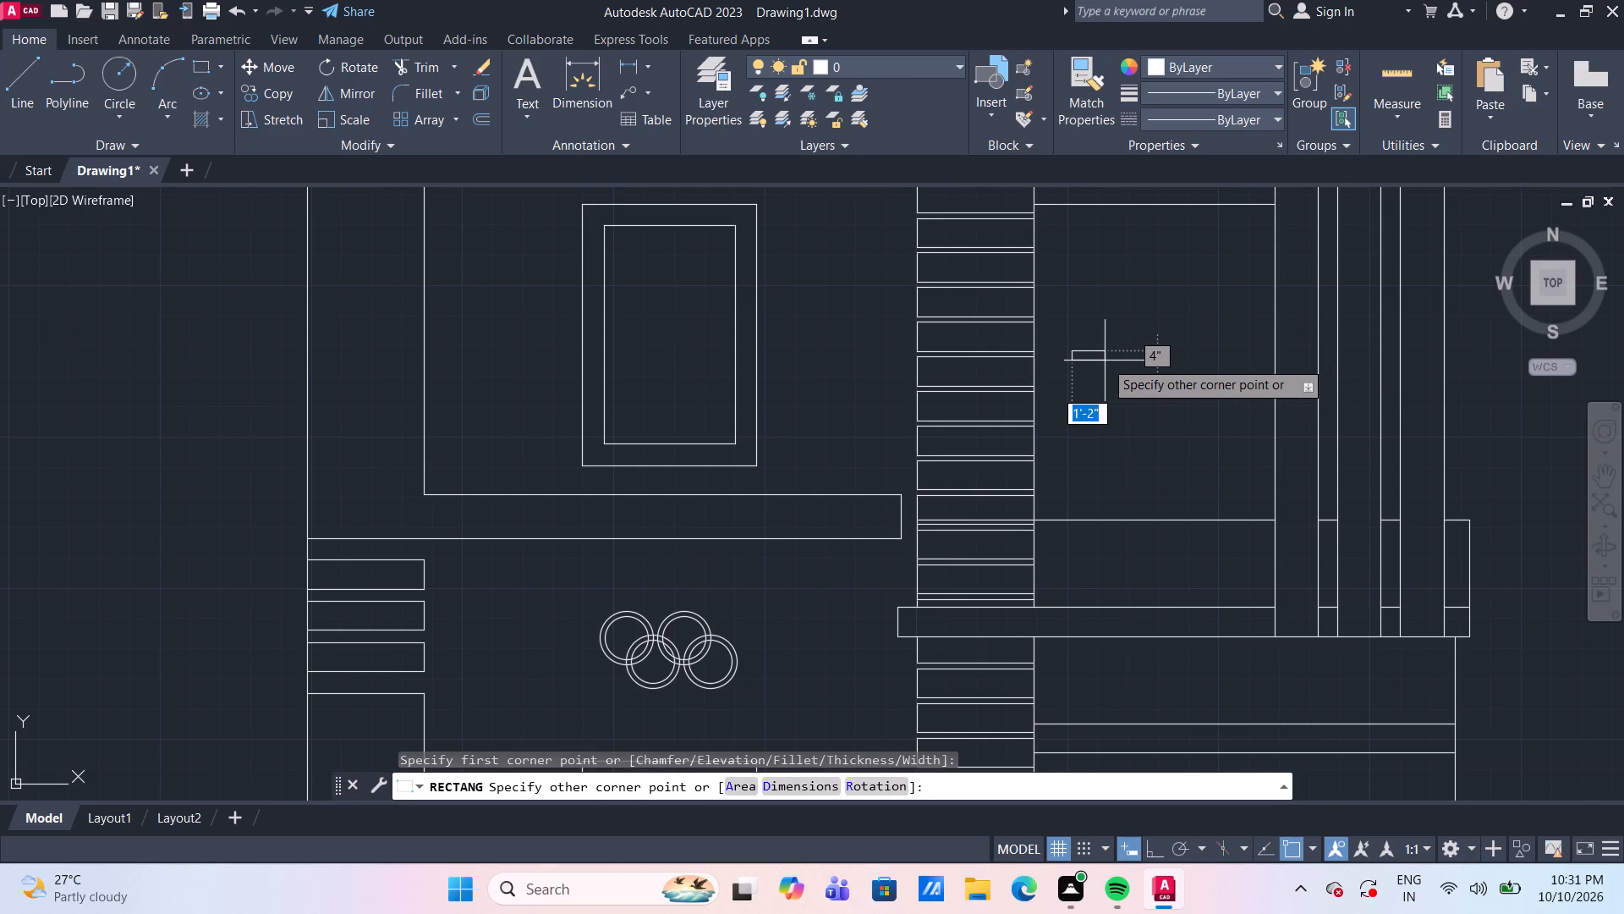
left_click(1105, 361)
Draw a vertical line in line with the strip edge above, from the lower line of the pair below the band to the base line.
scroll(1103, 395, "down", 2)
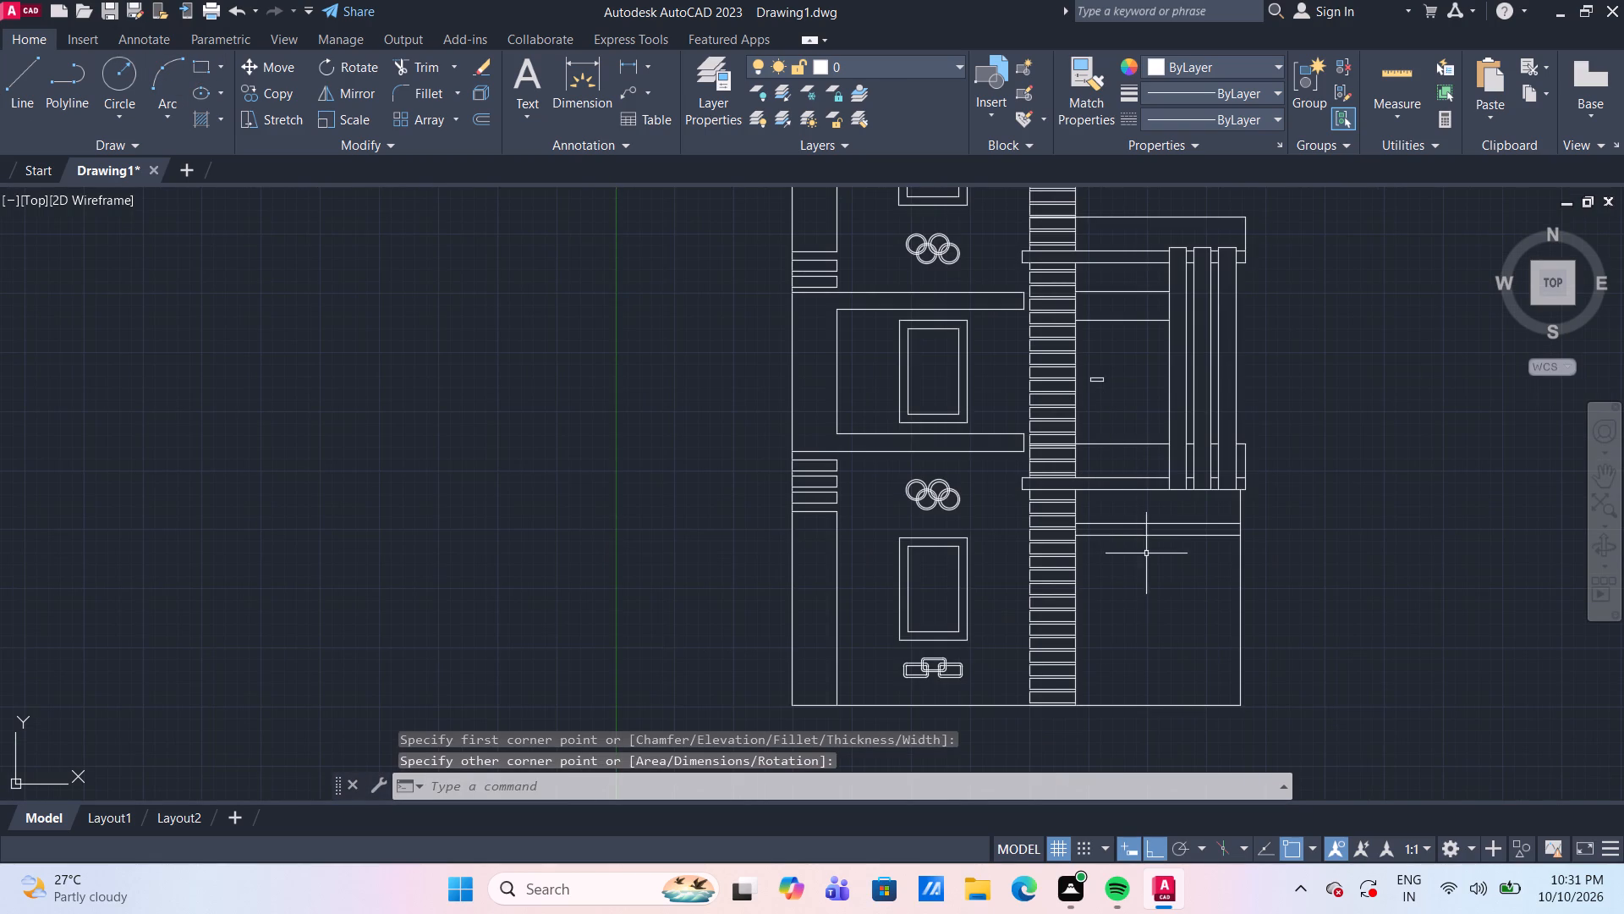
middle_click_drag(1155, 577, 1129, 505)
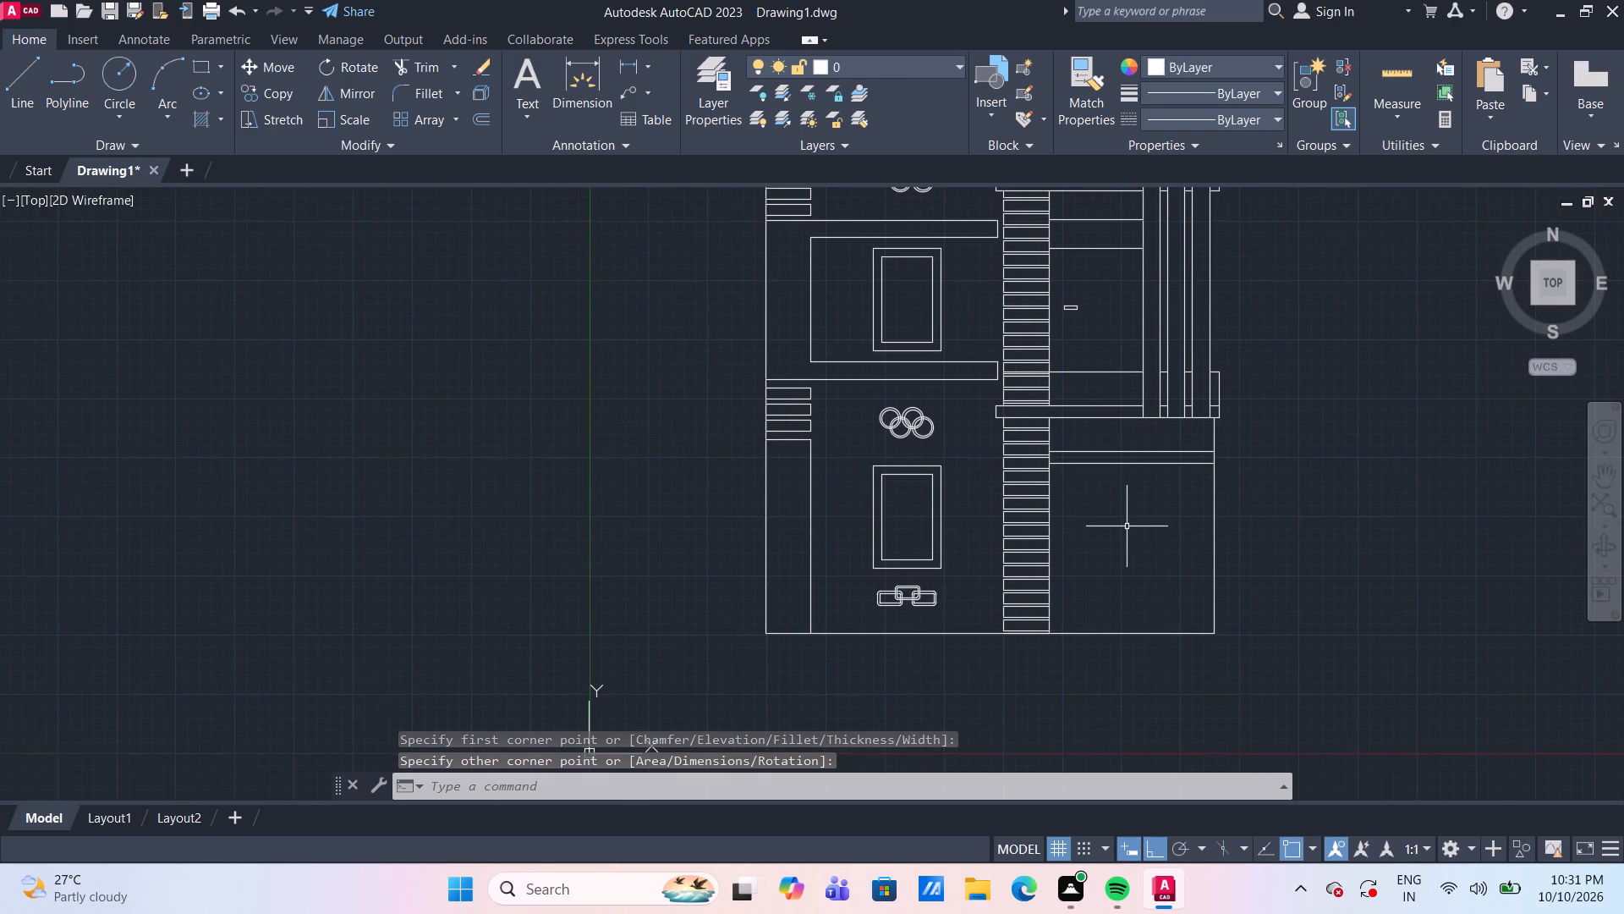
scroll(1123, 530, "up", 1)
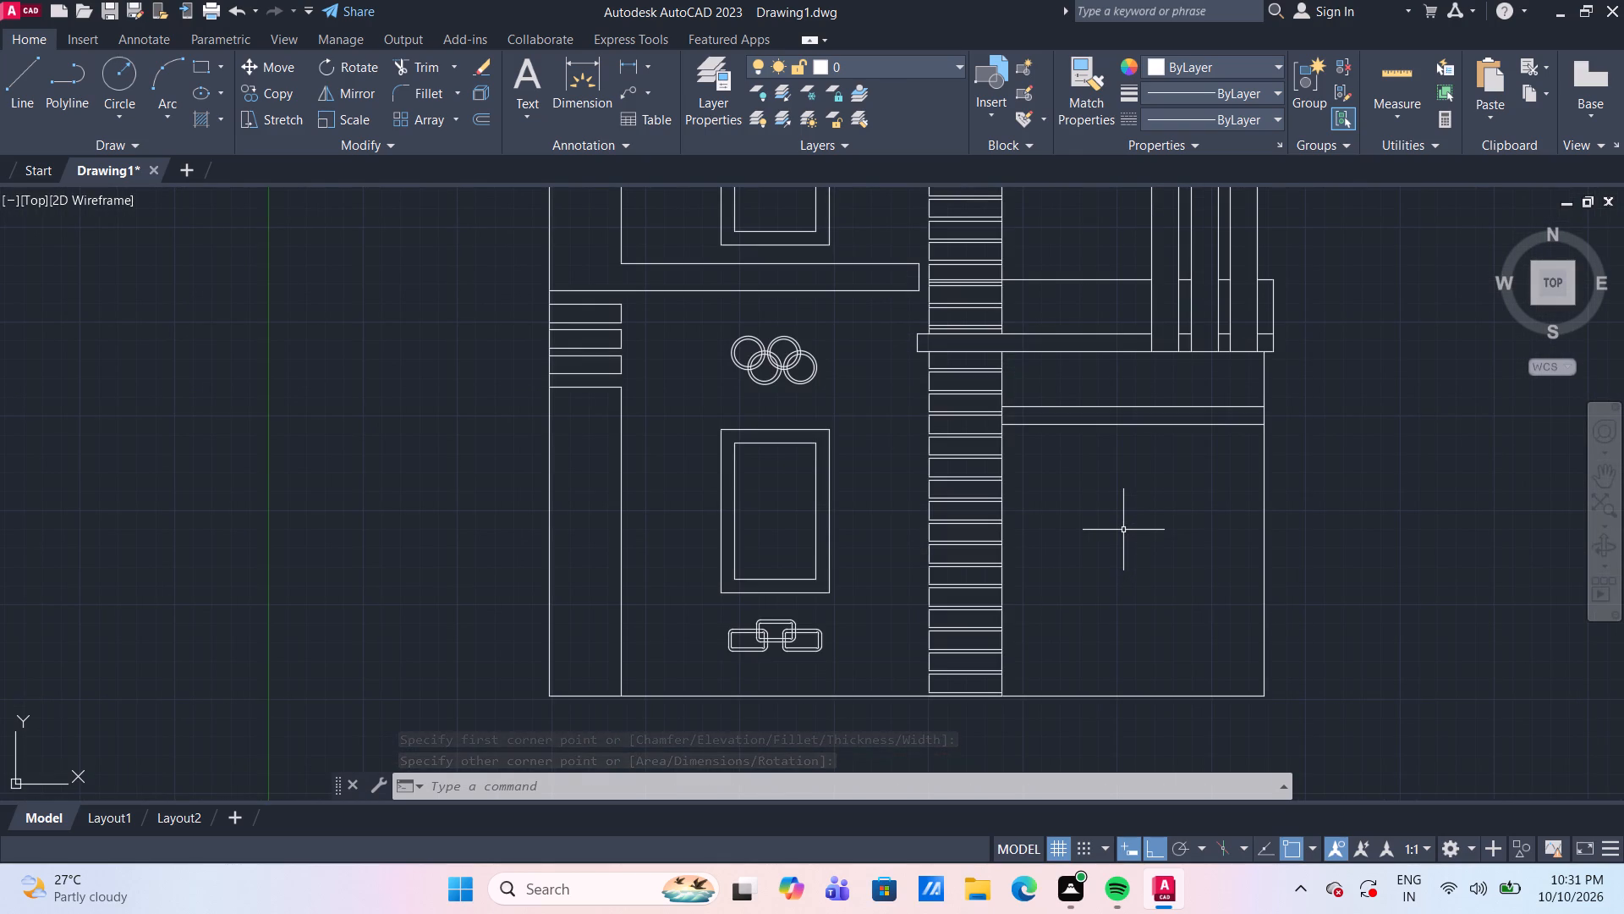
middle_click_drag(1123, 530, 1080, 526)
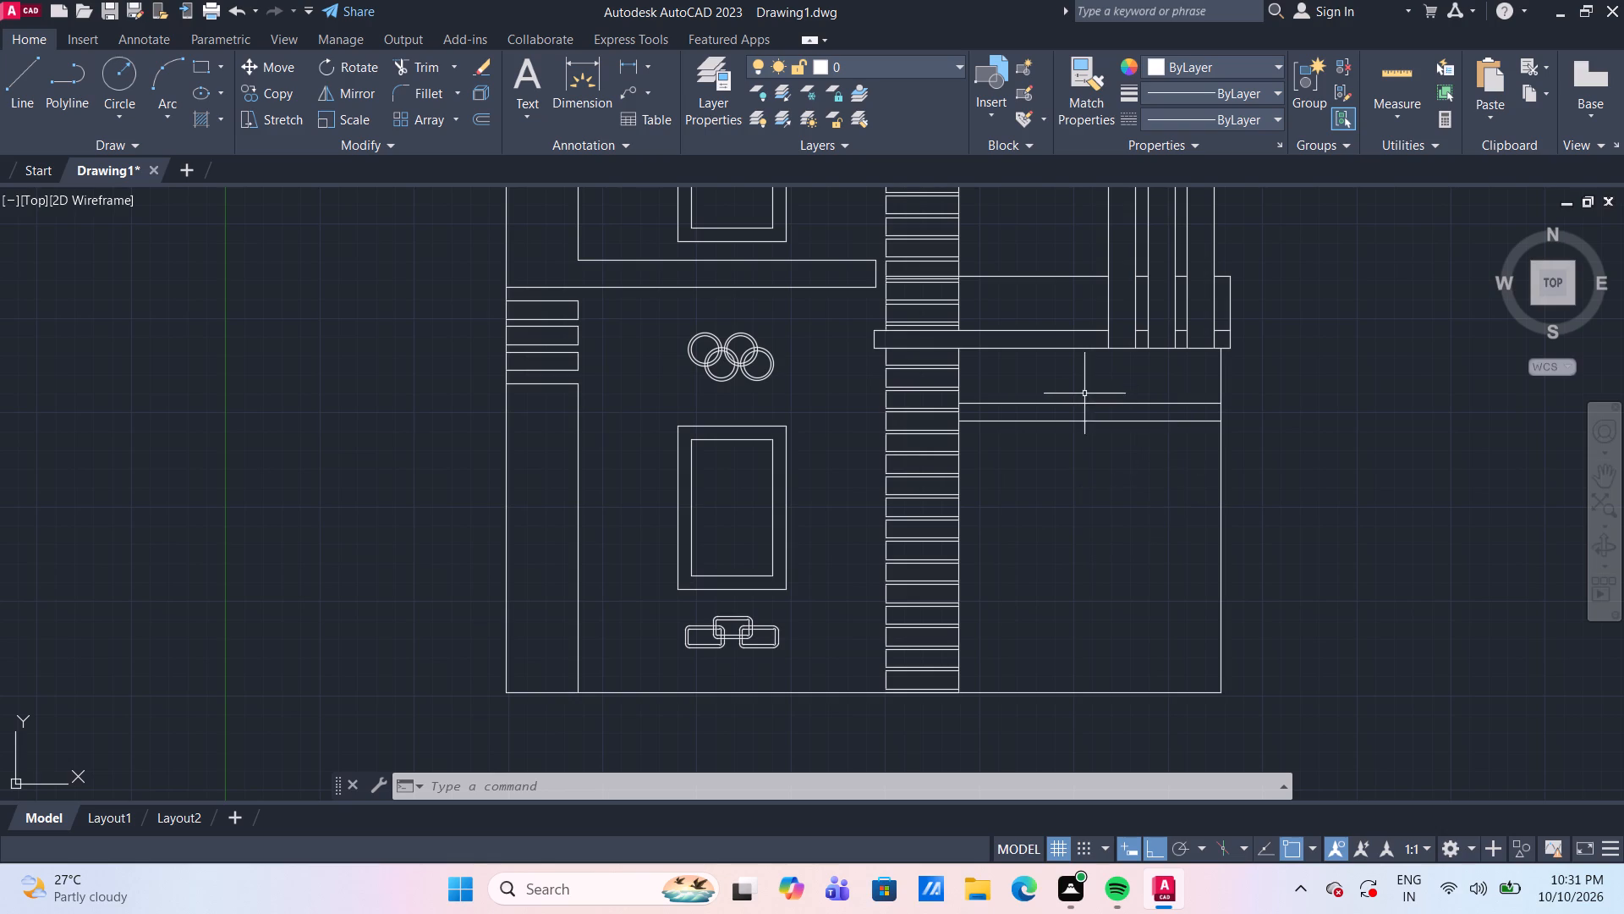
left_click(31, 86)
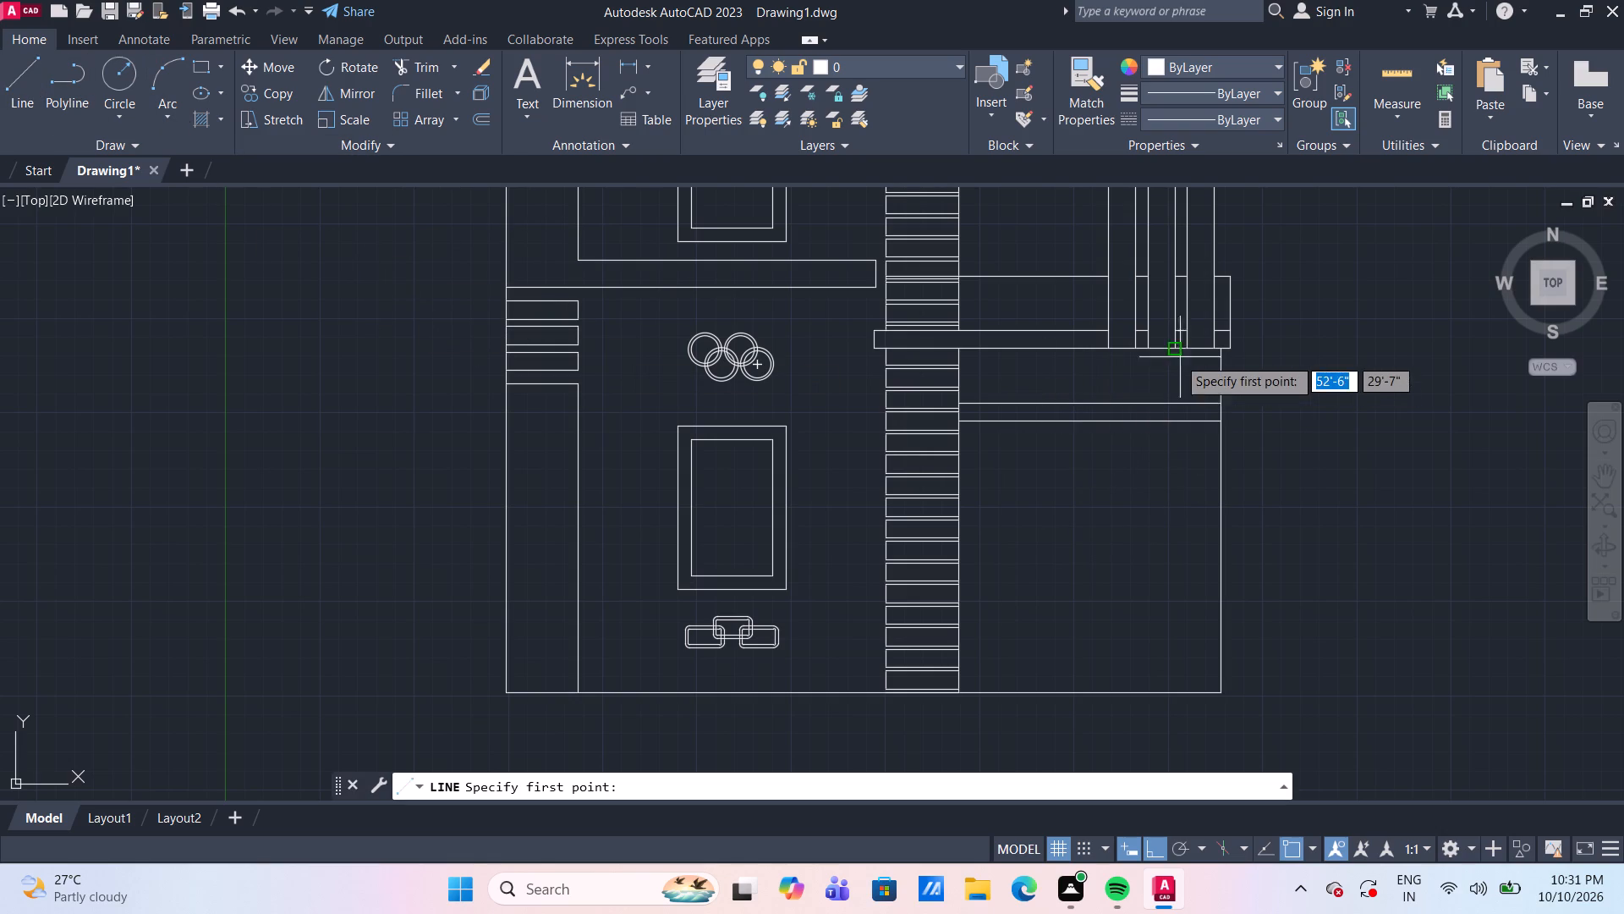
left_click(1147, 424)
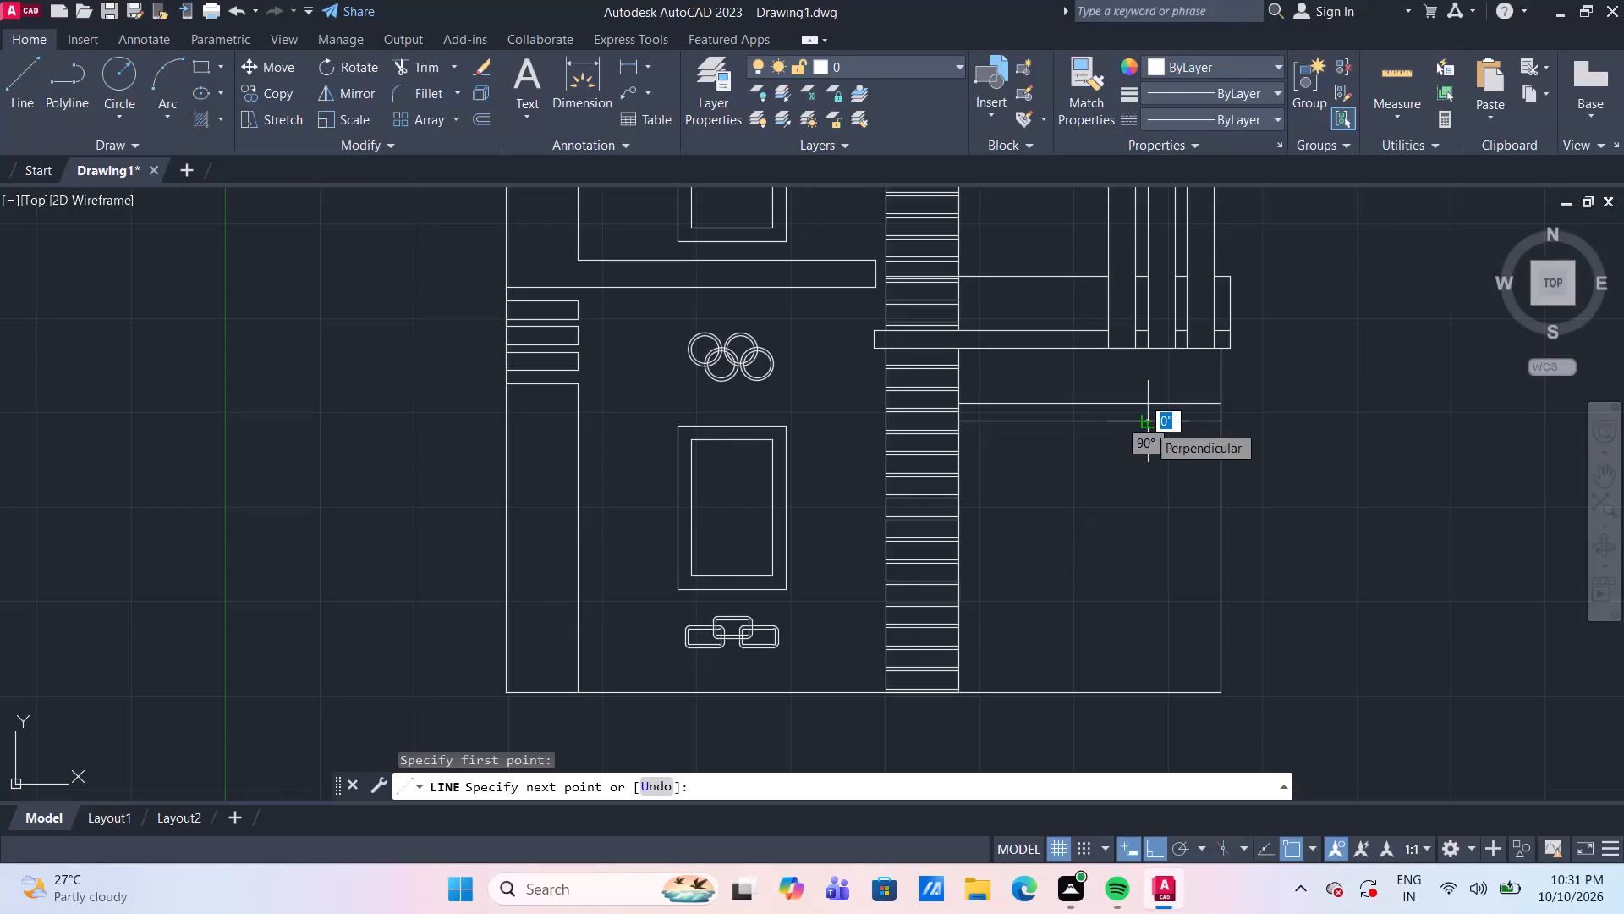
left_click(1149, 693)
key("Escape")
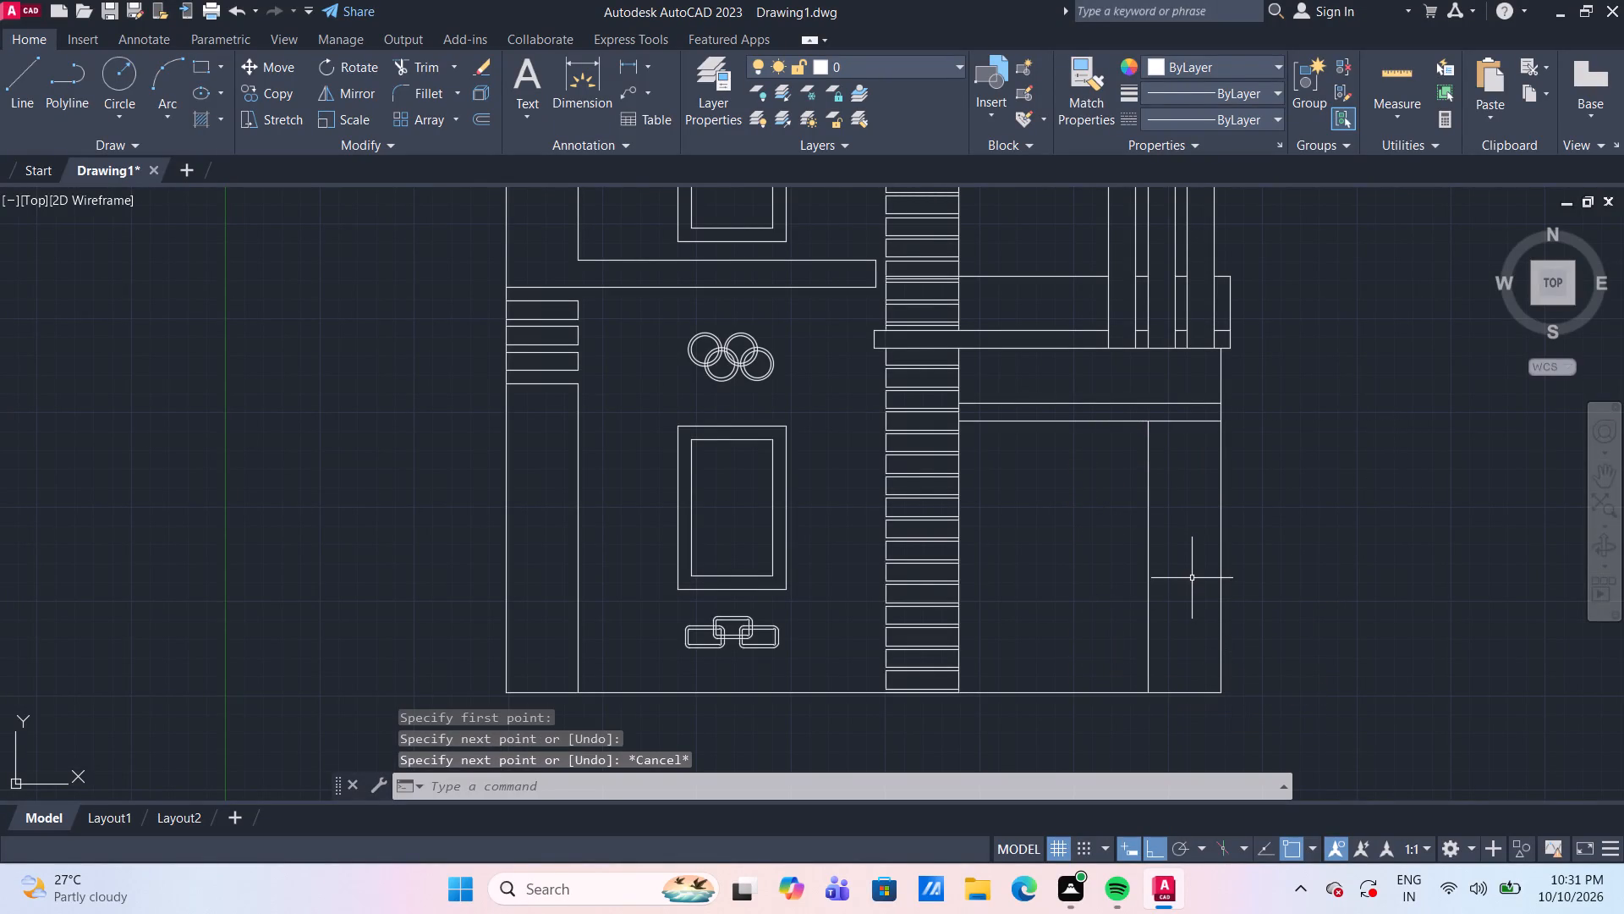
Offset the lower line of the pair below the band 2' downward, and offset that copy another 9" downward.
type("o")
key("space")
key("space")
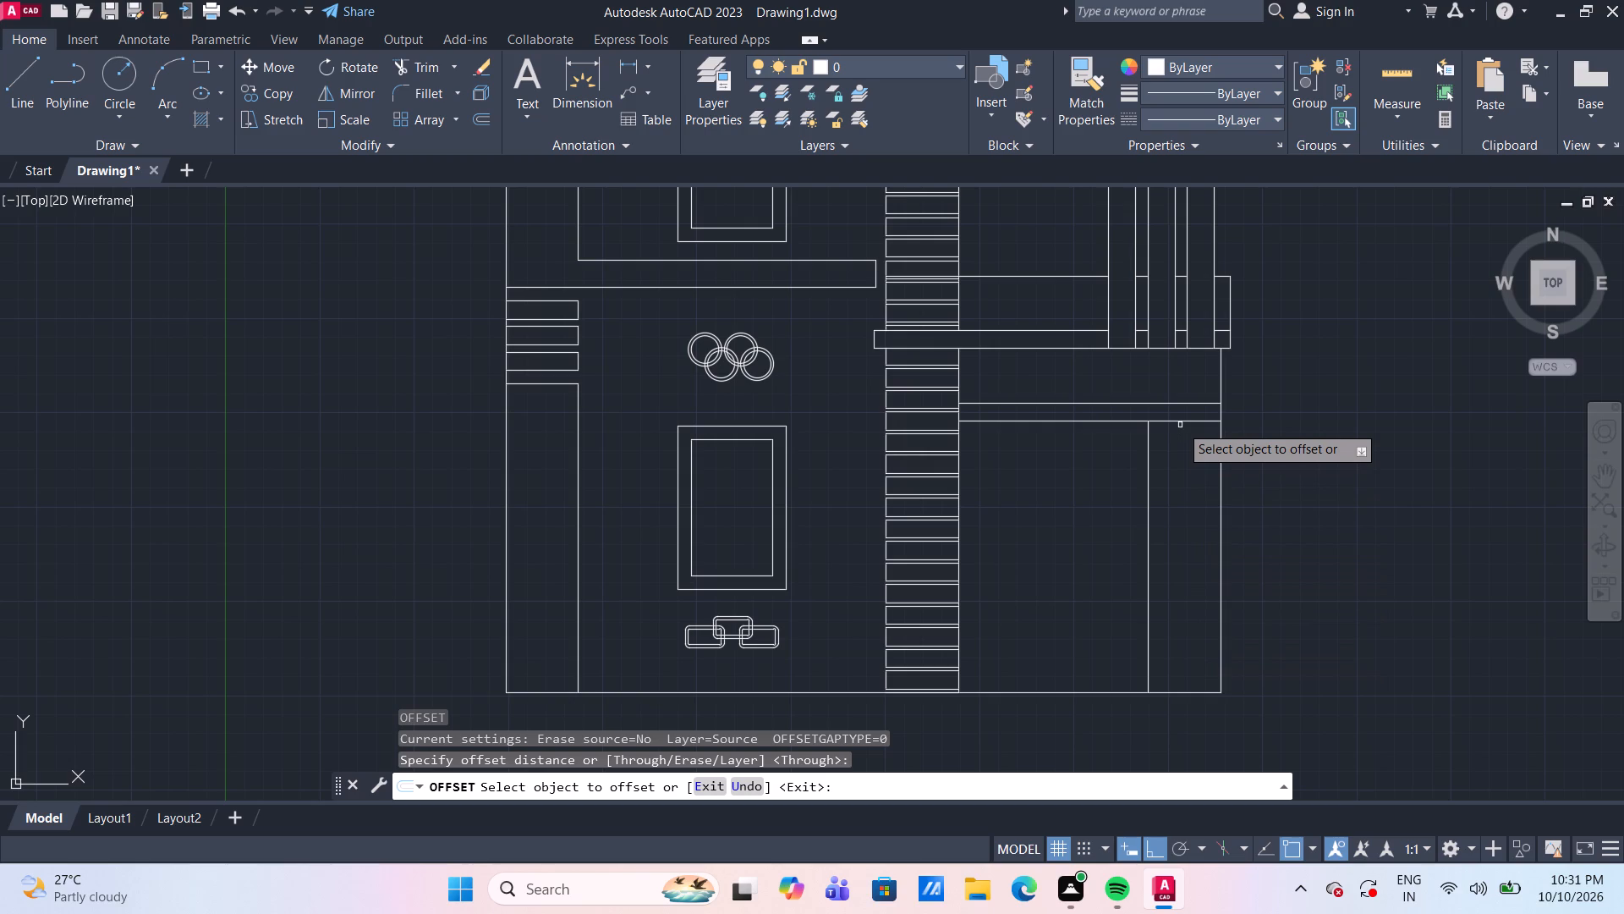
left_click_drag(1182, 423, 1188, 440)
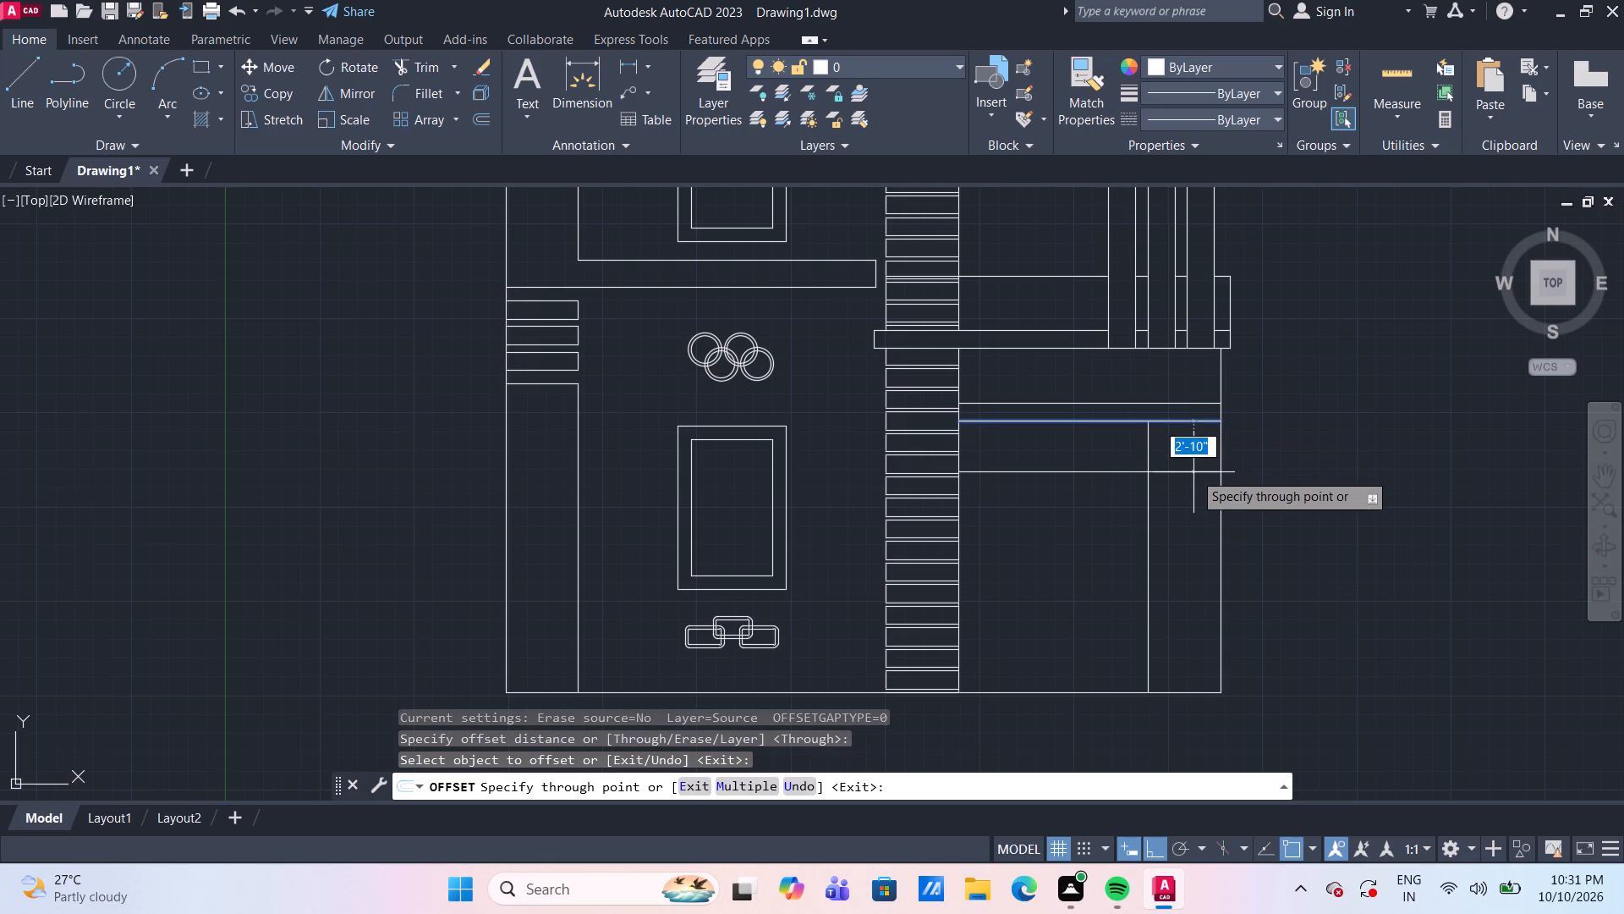
type("2'")
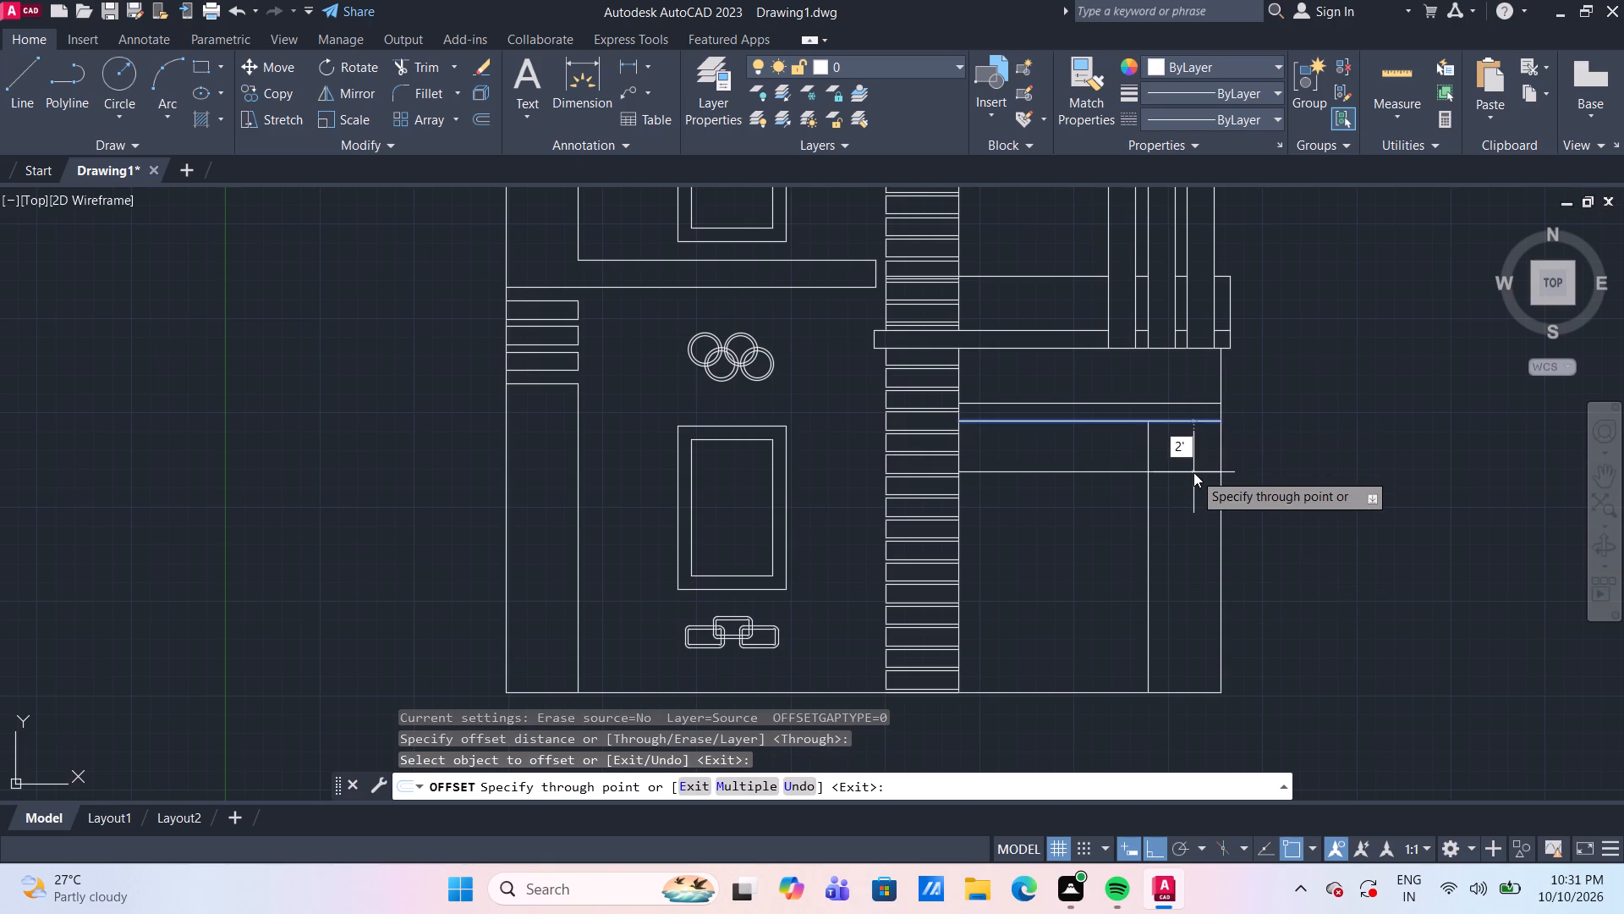
key("Return")
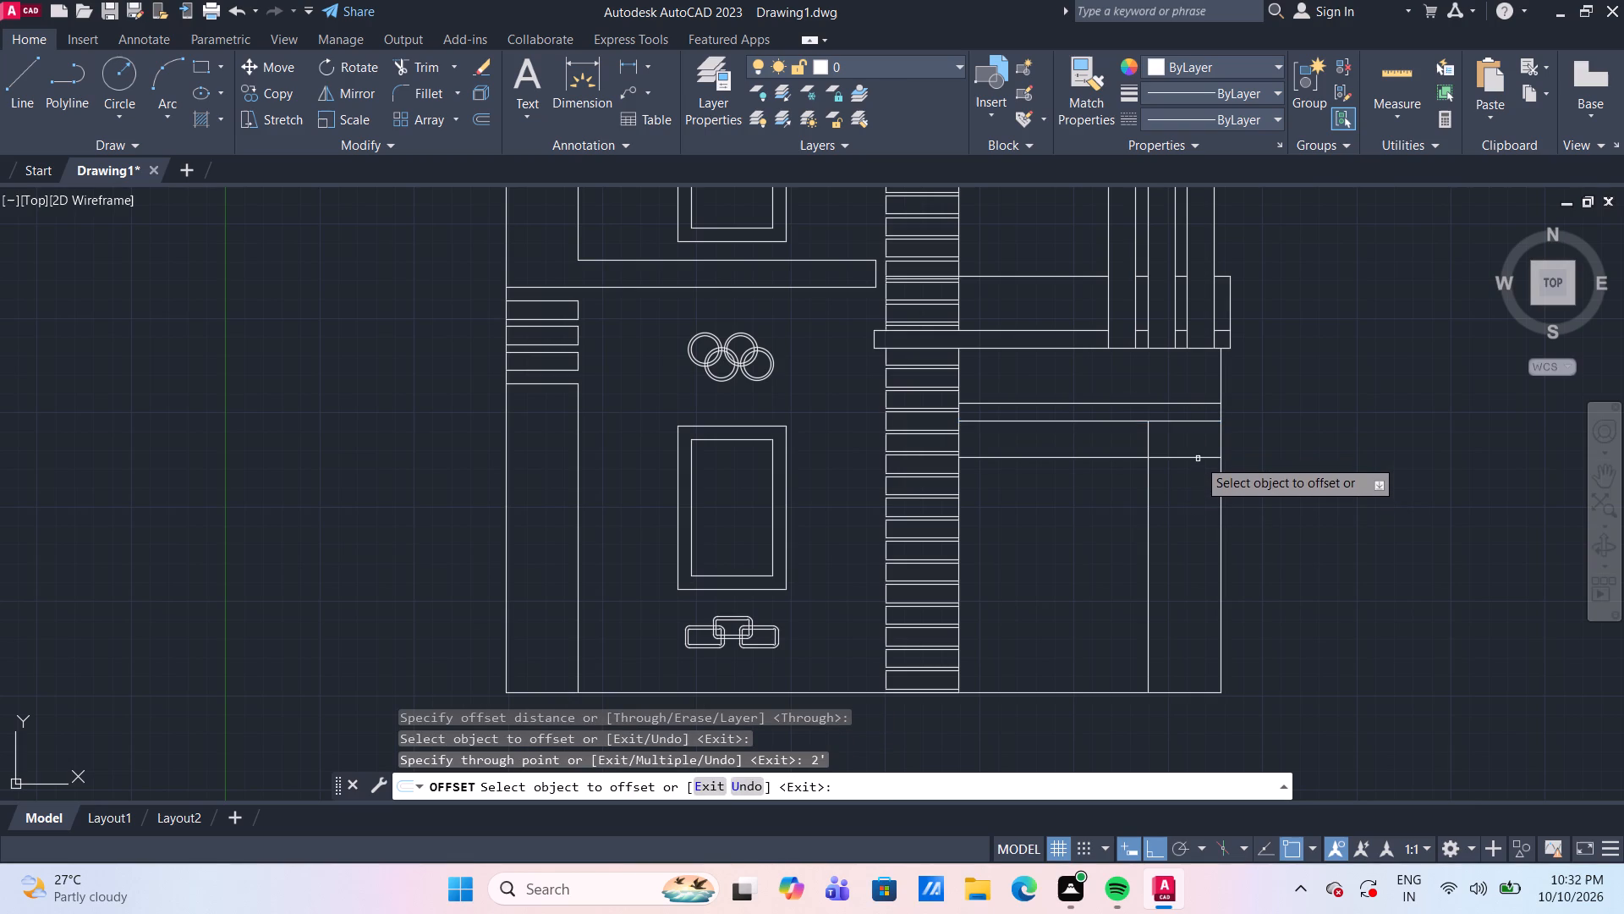
left_click(1198, 459)
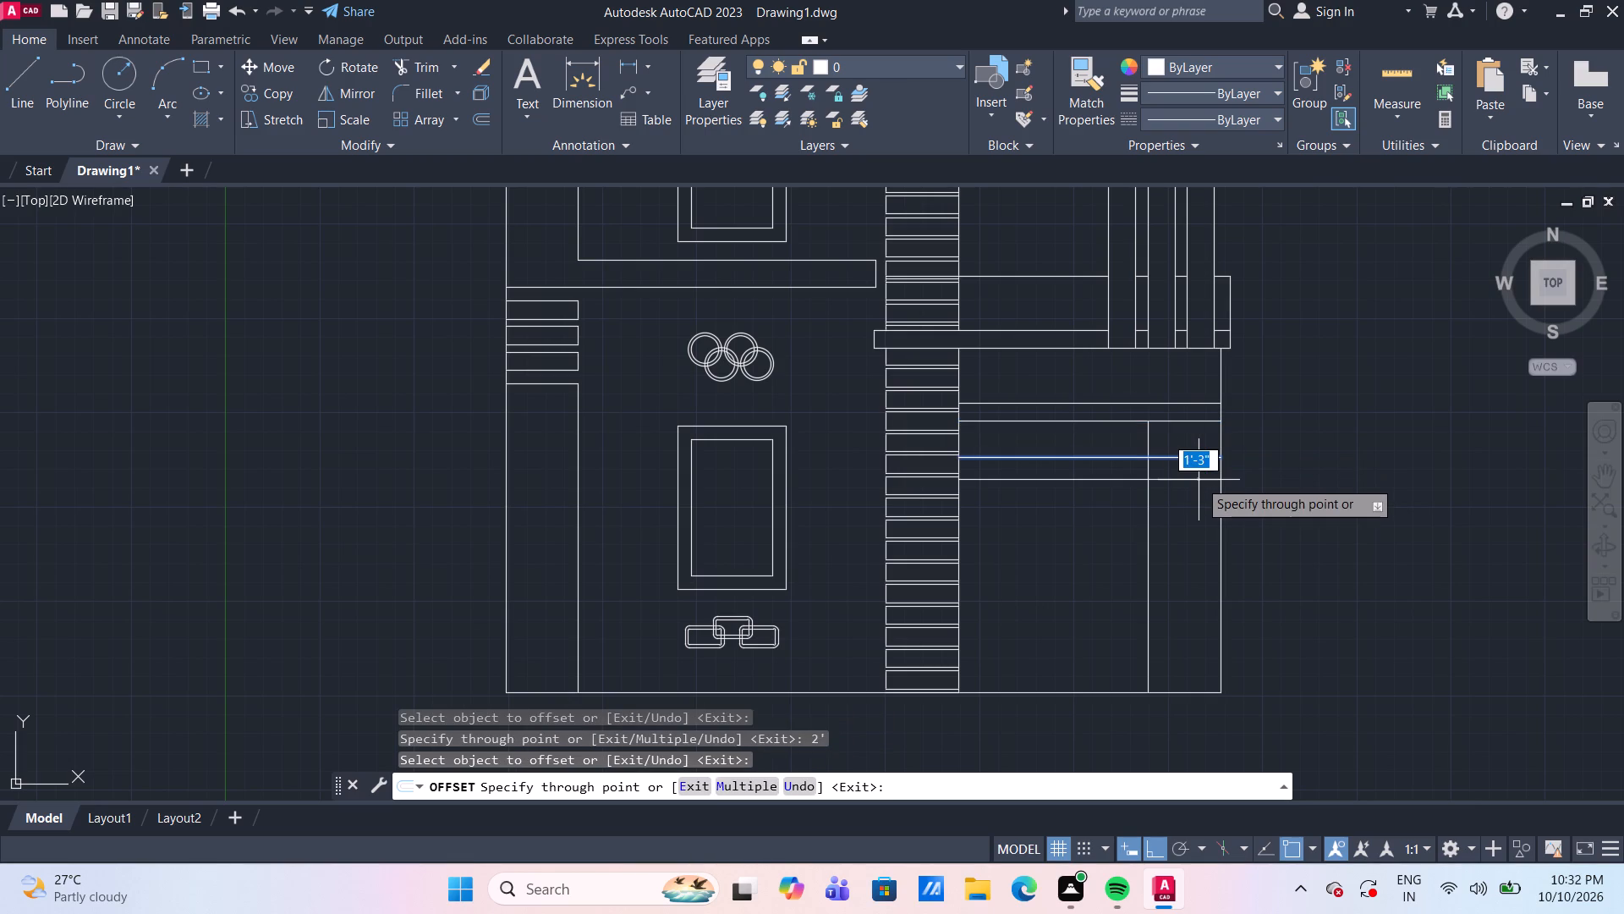
type("9\"")
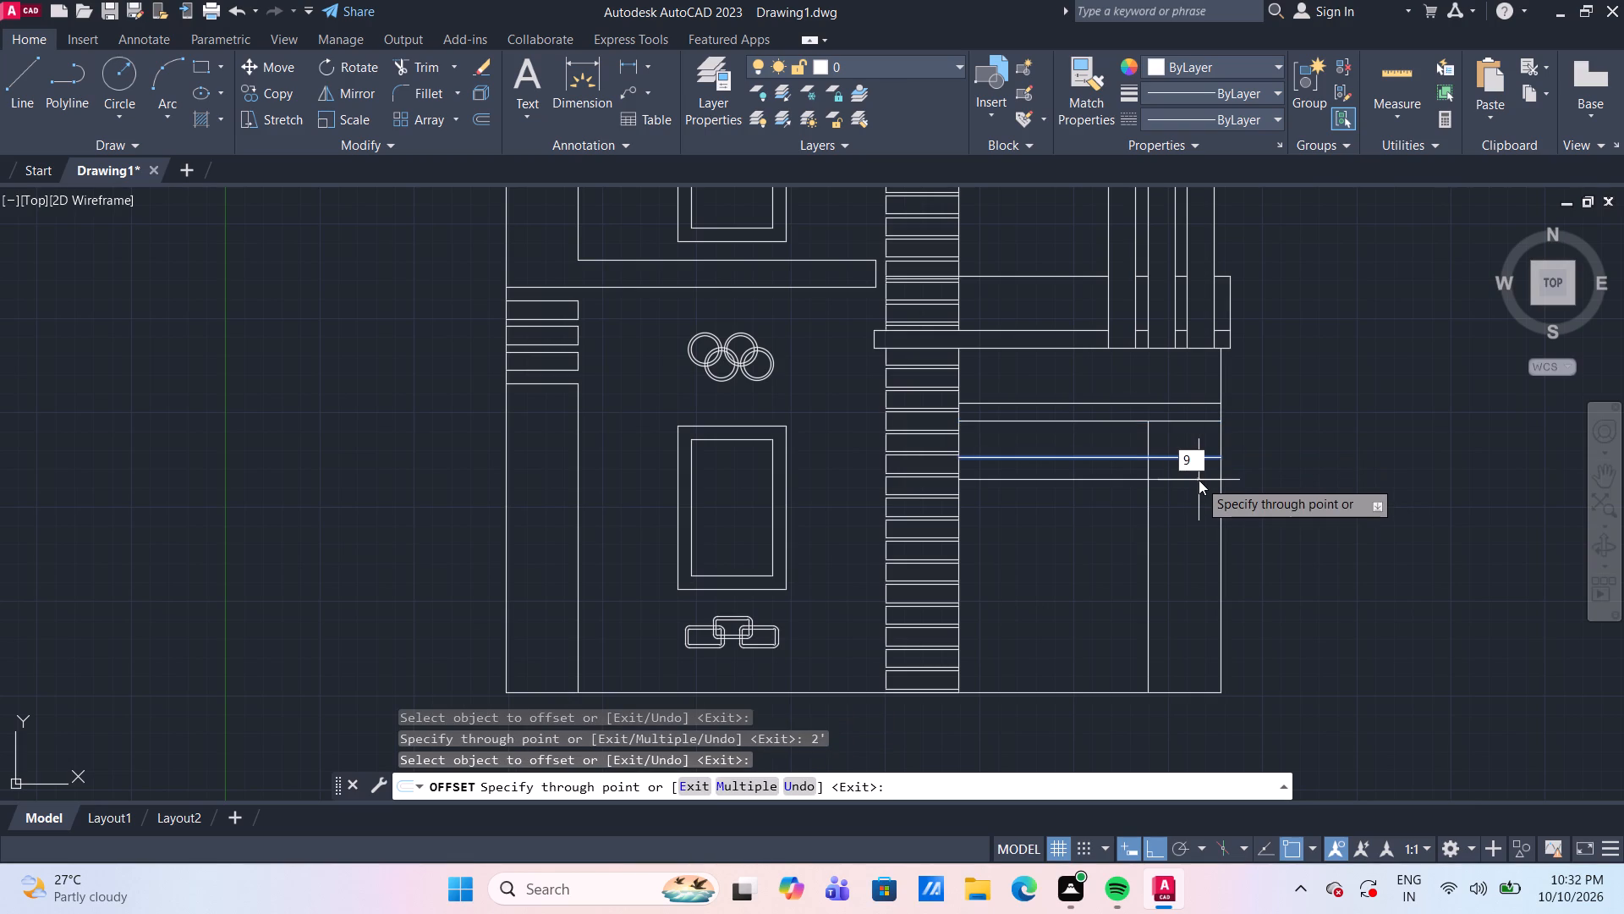
key("Return")
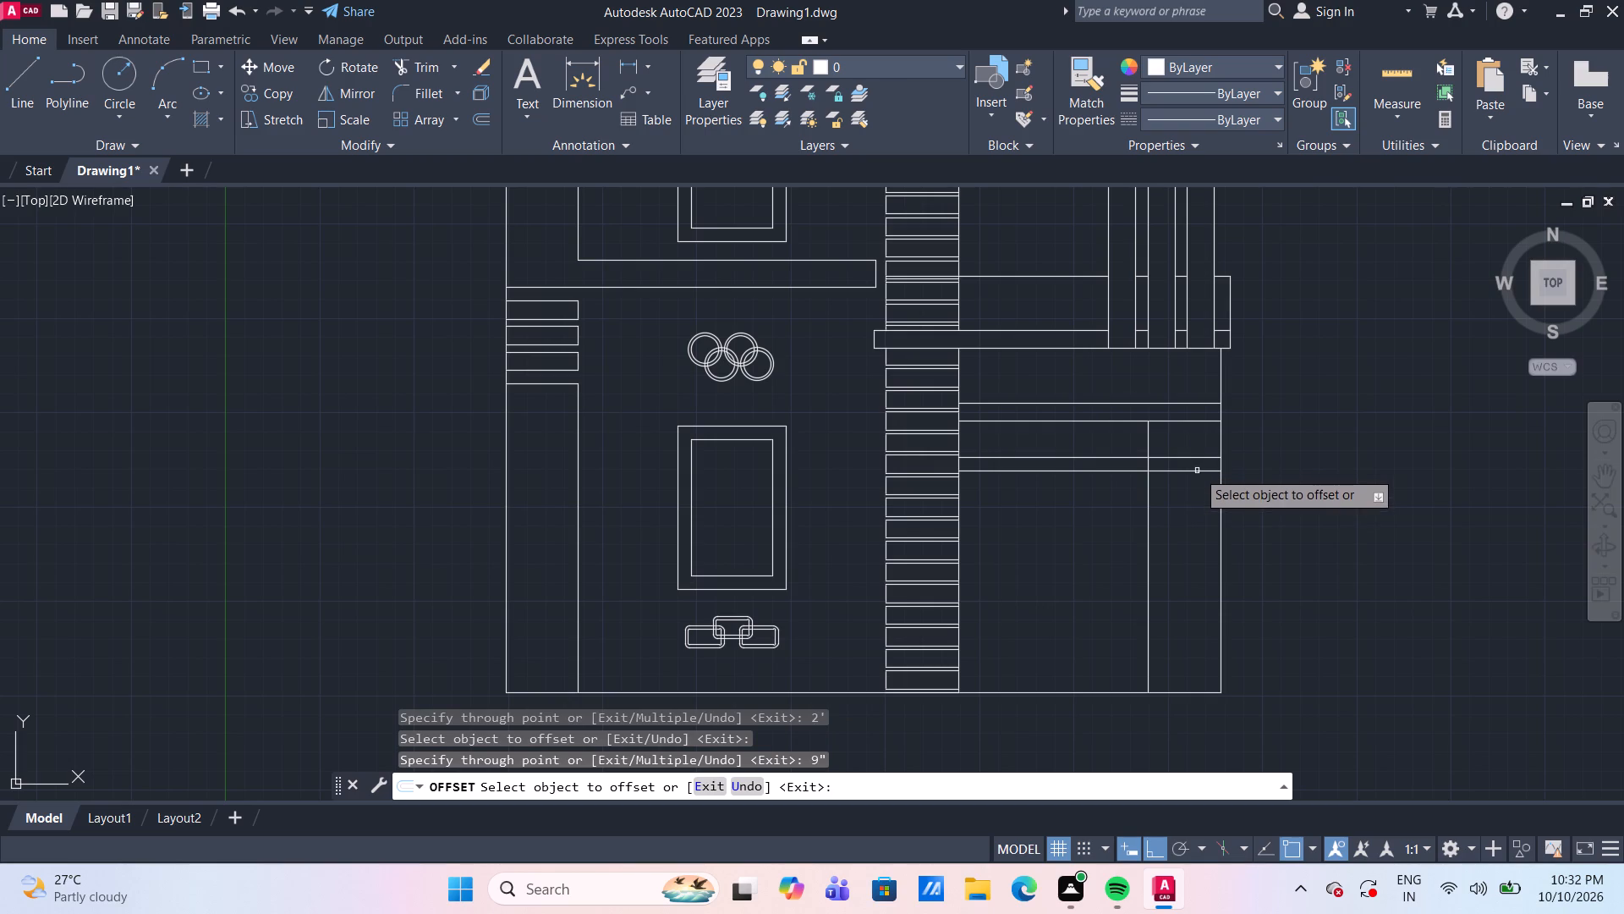
key("Escape")
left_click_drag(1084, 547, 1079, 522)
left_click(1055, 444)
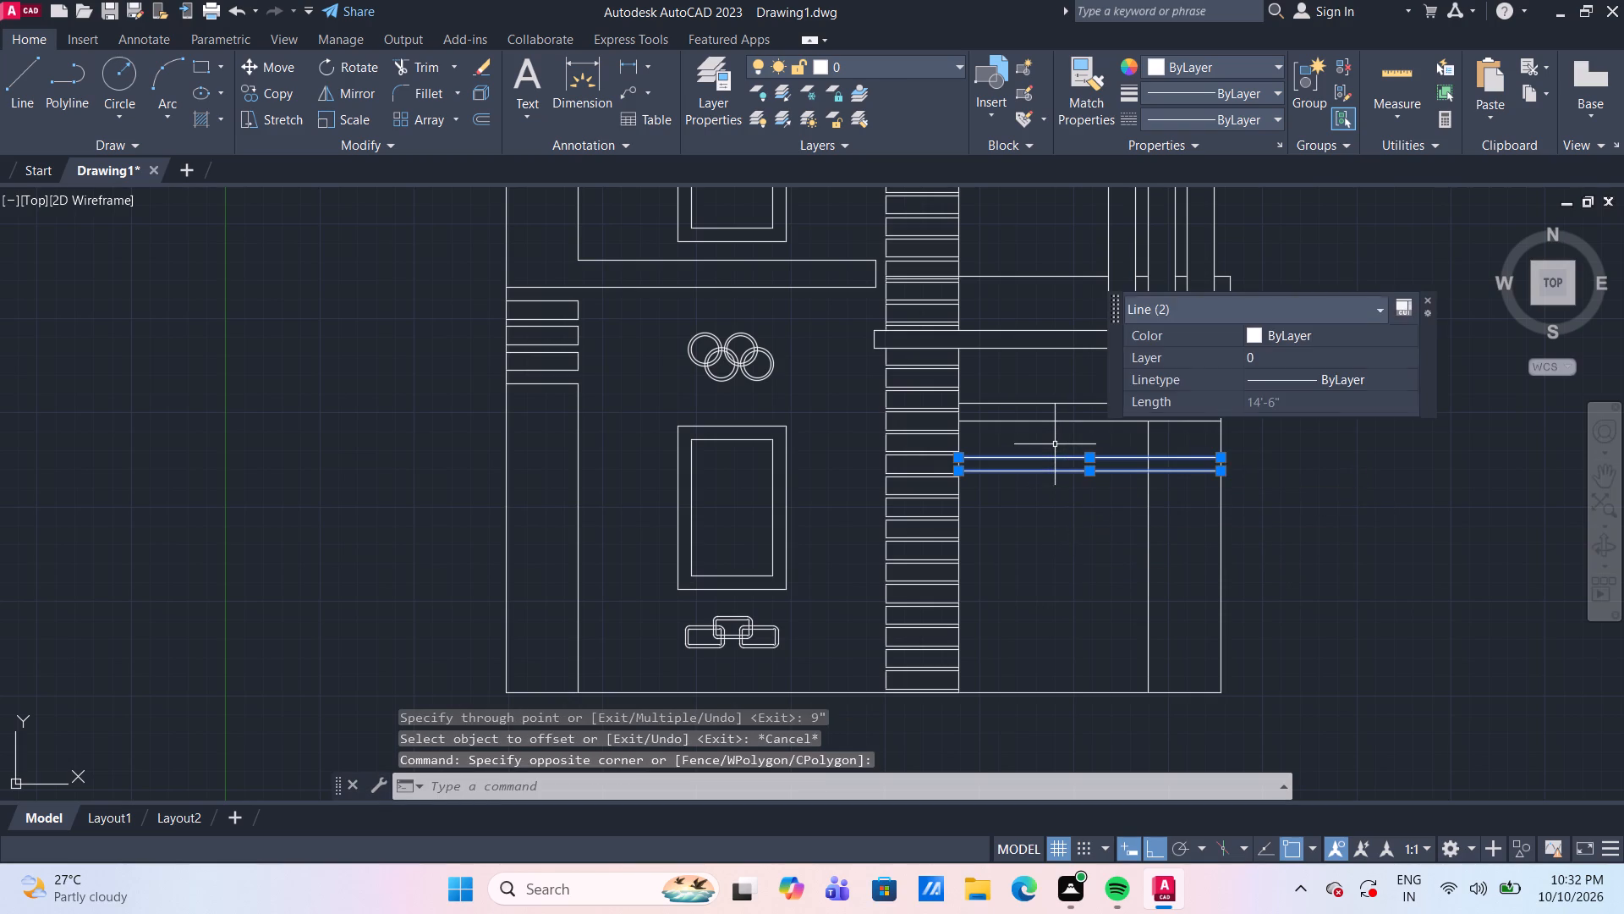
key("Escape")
Trim away the parts of the two new horizontal lines between the striped column and the new vertical line.
type("tr")
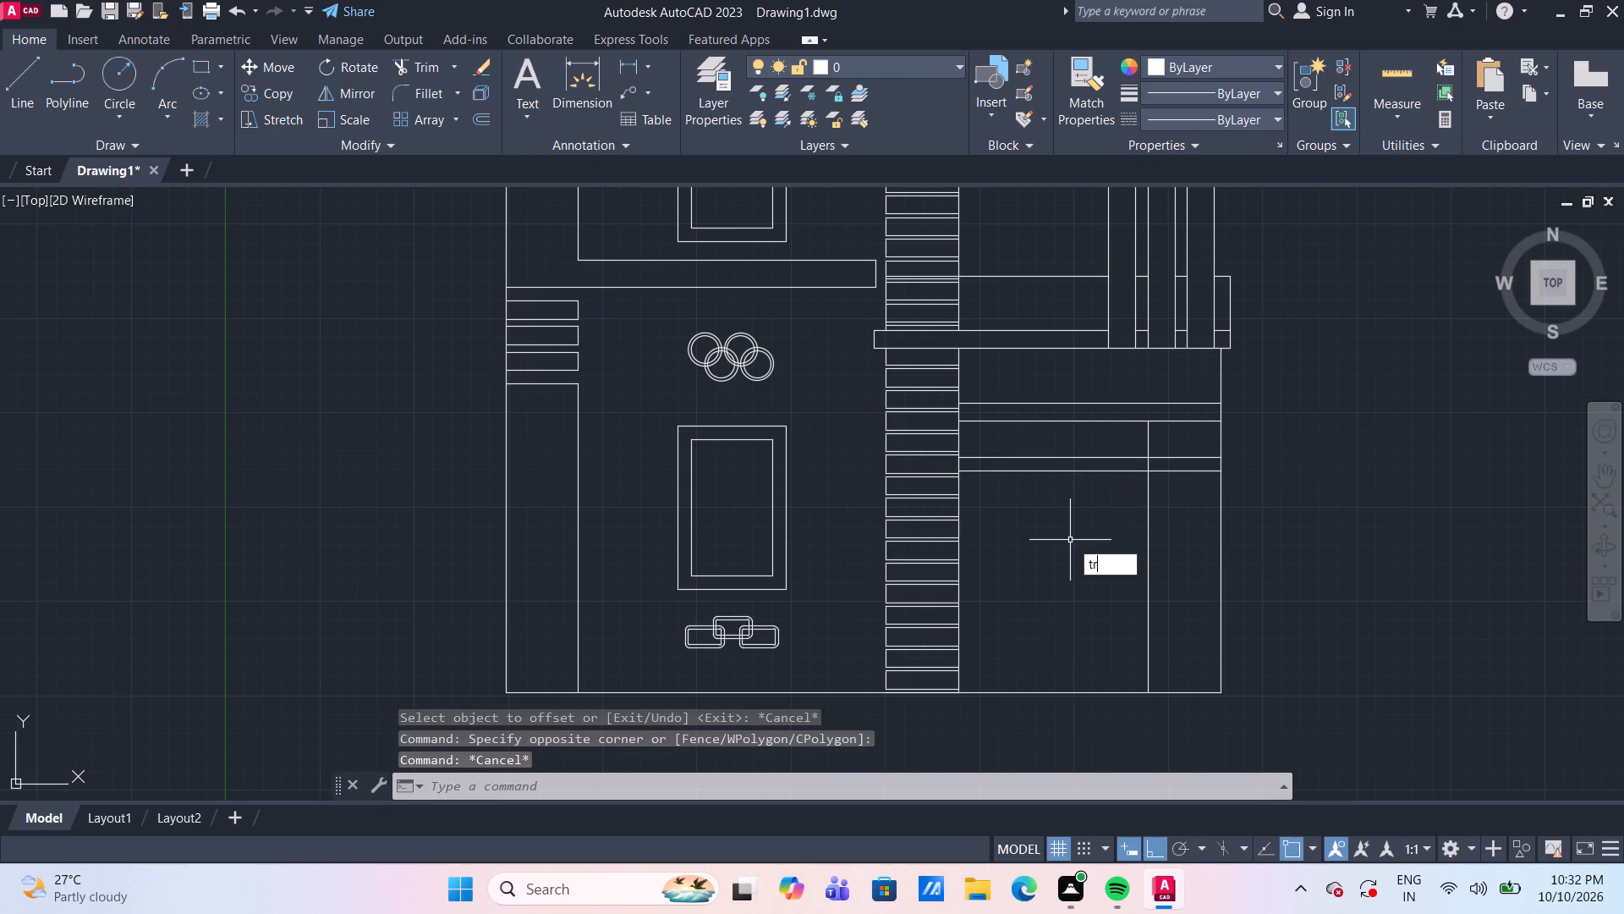
key("space")
left_click(1070, 540)
left_click(1068, 438)
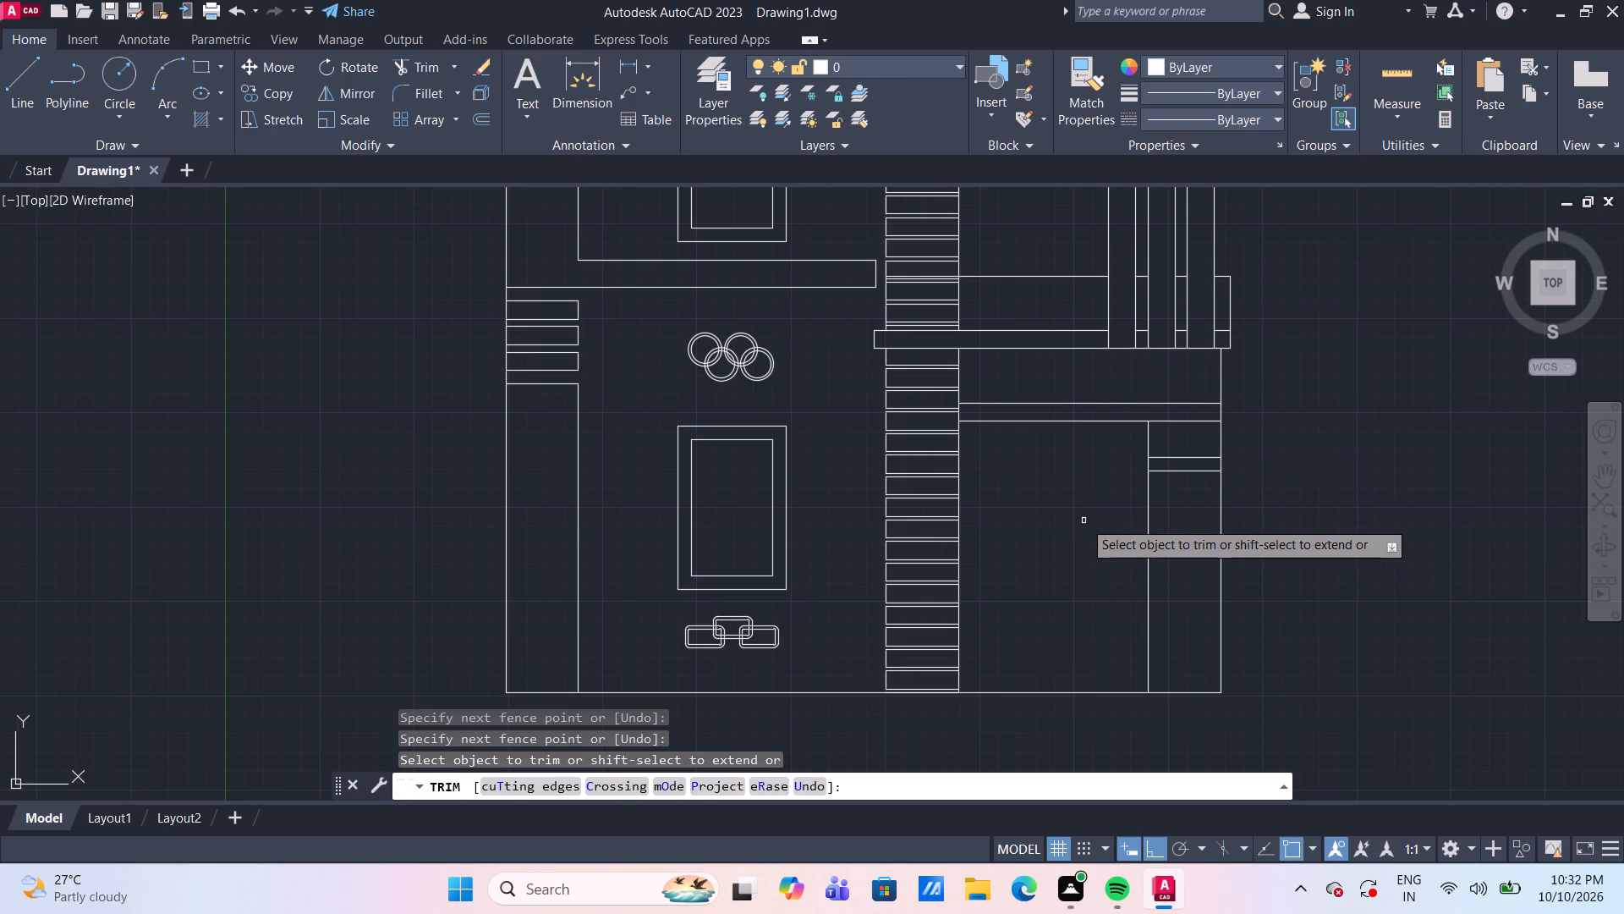
key("Escape")
Offset the lower short line beside the outer wall 2' downward, and offset that copy another 9" to form a second pair.
key("o")
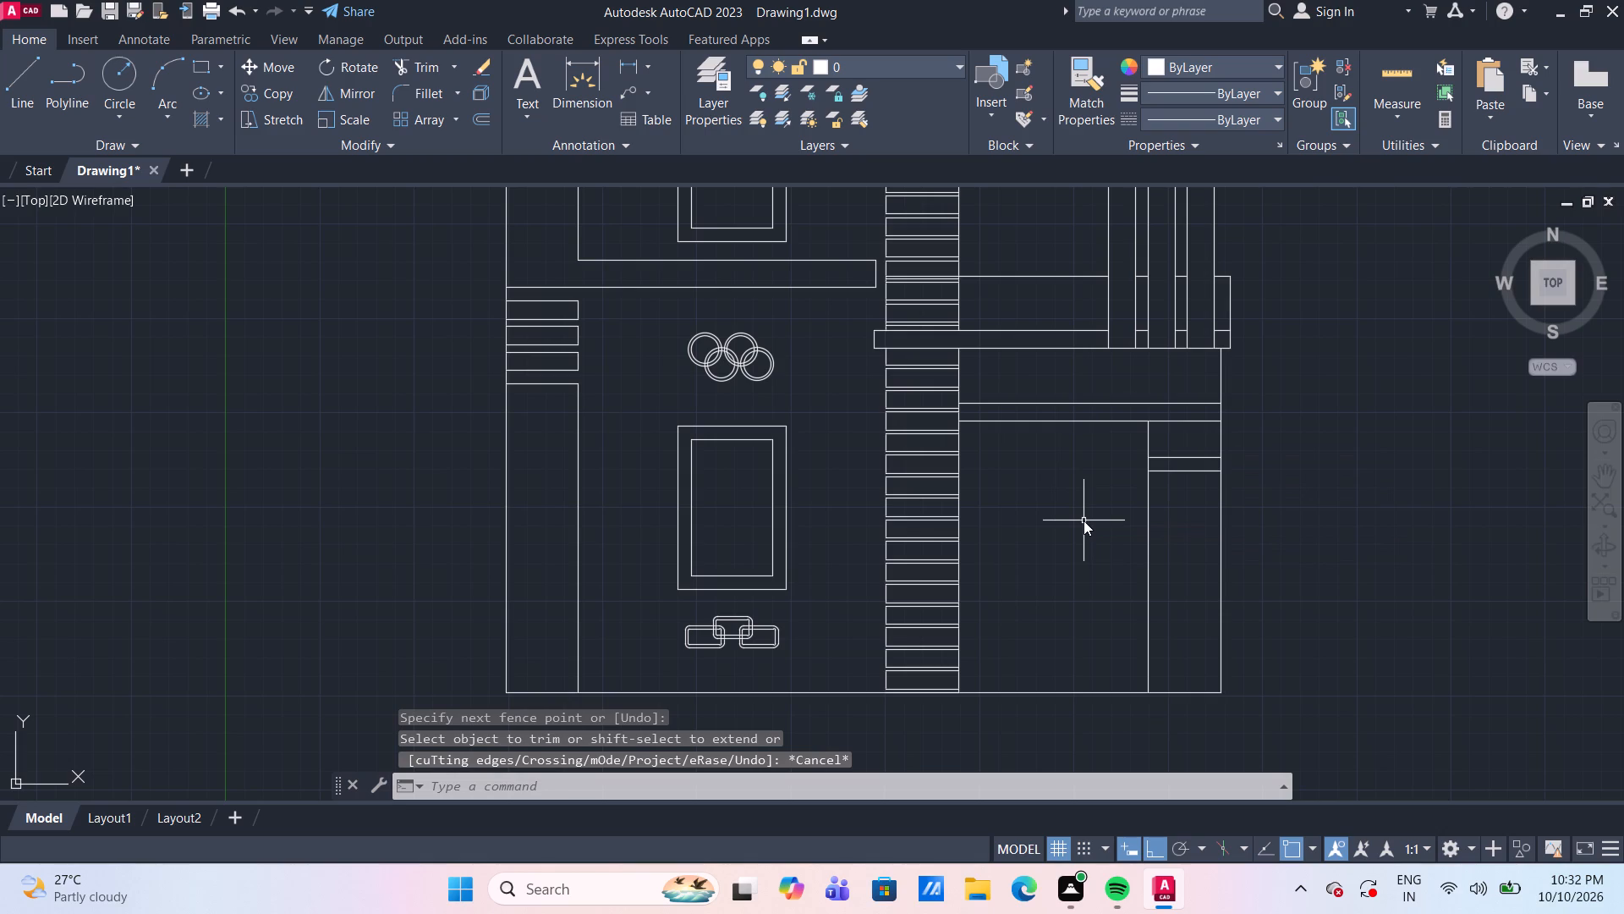
key("Return")
key("Return")
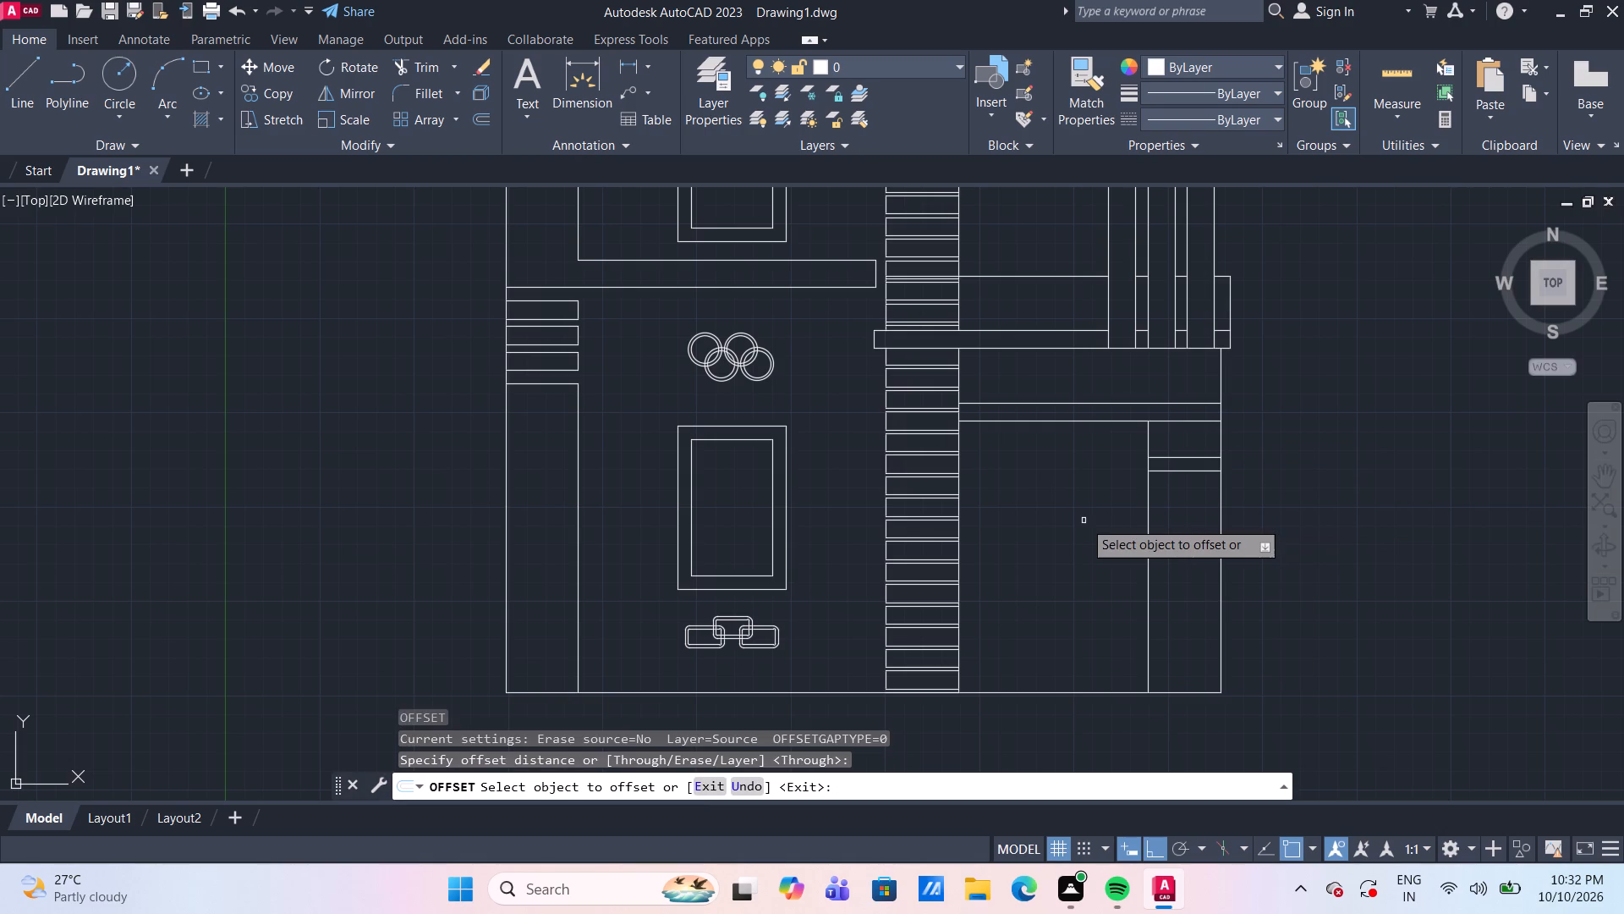
left_click(1183, 473)
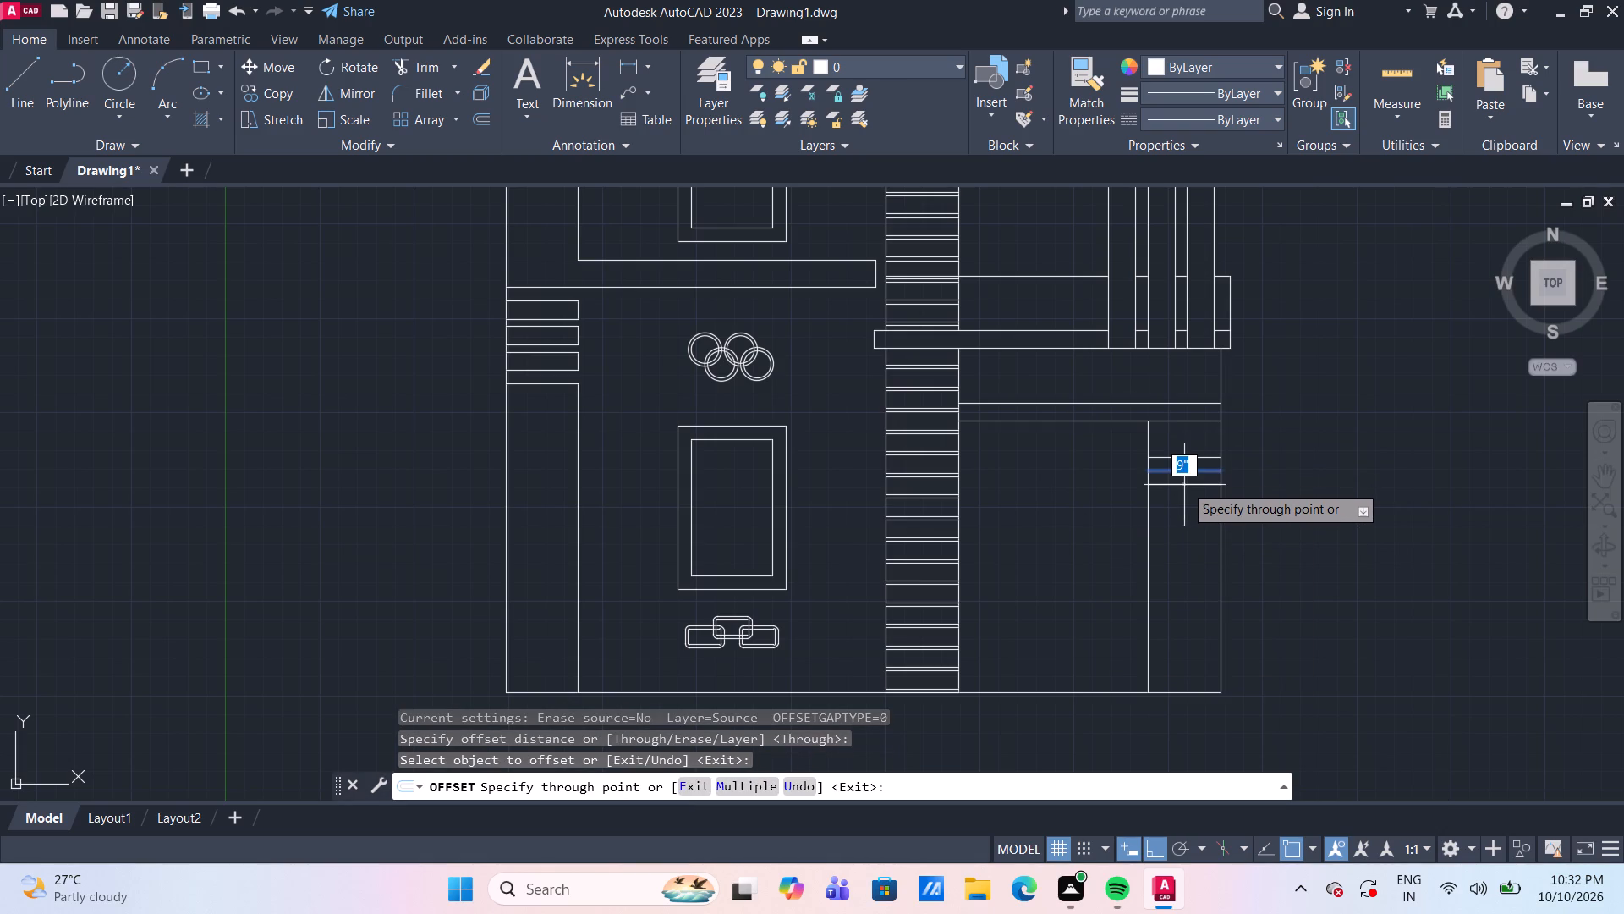
type("2'")
key("Return")
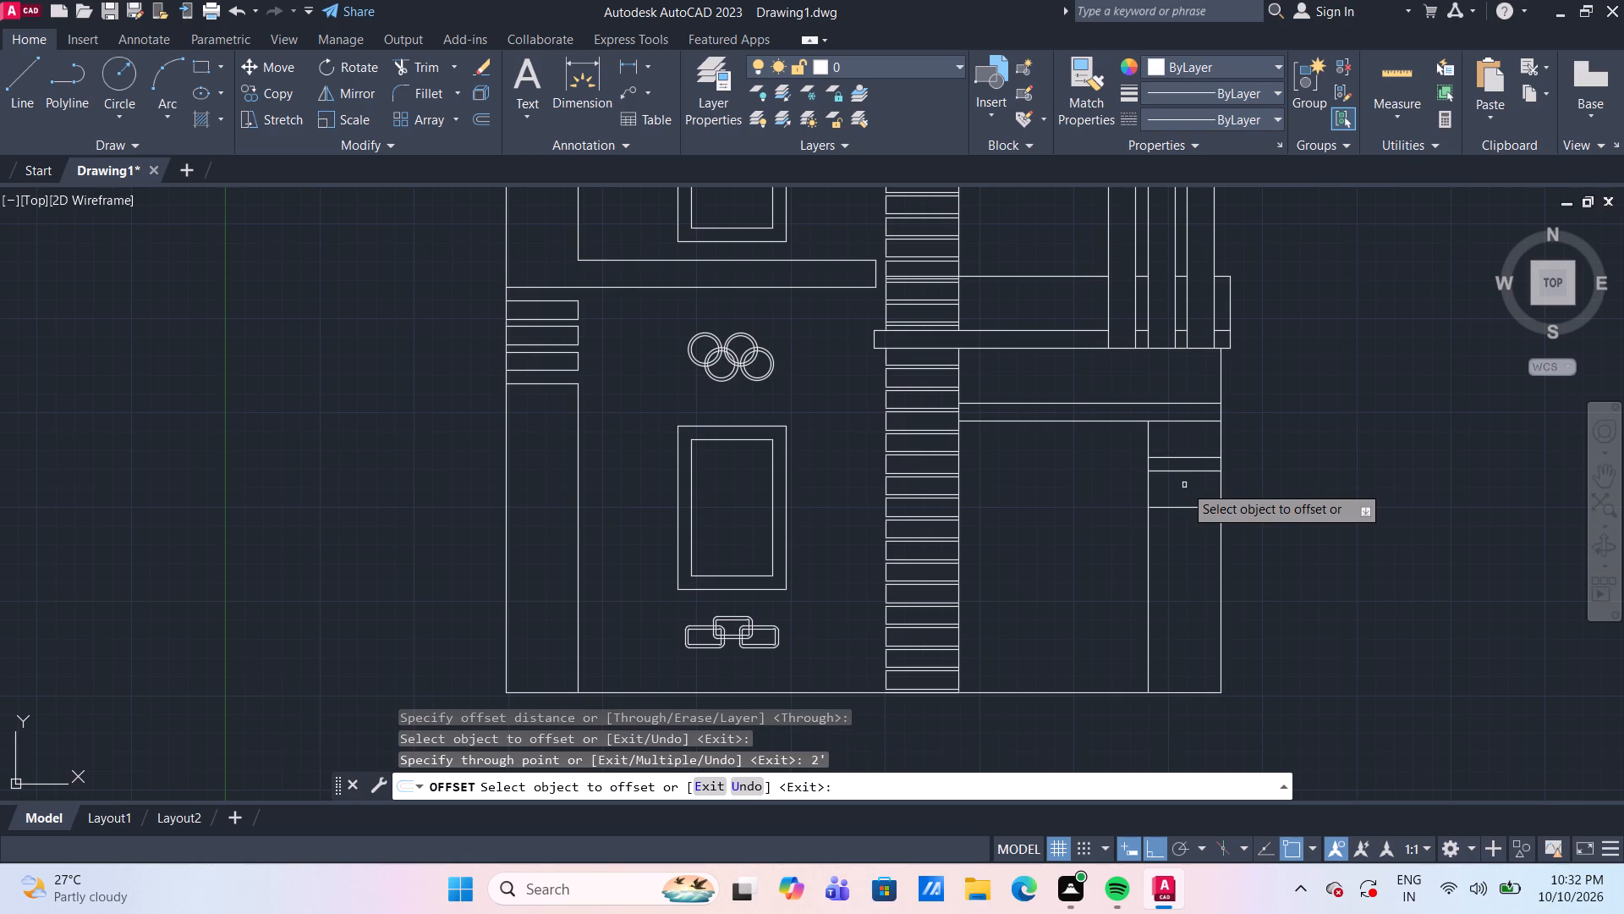
left_click(1195, 509)
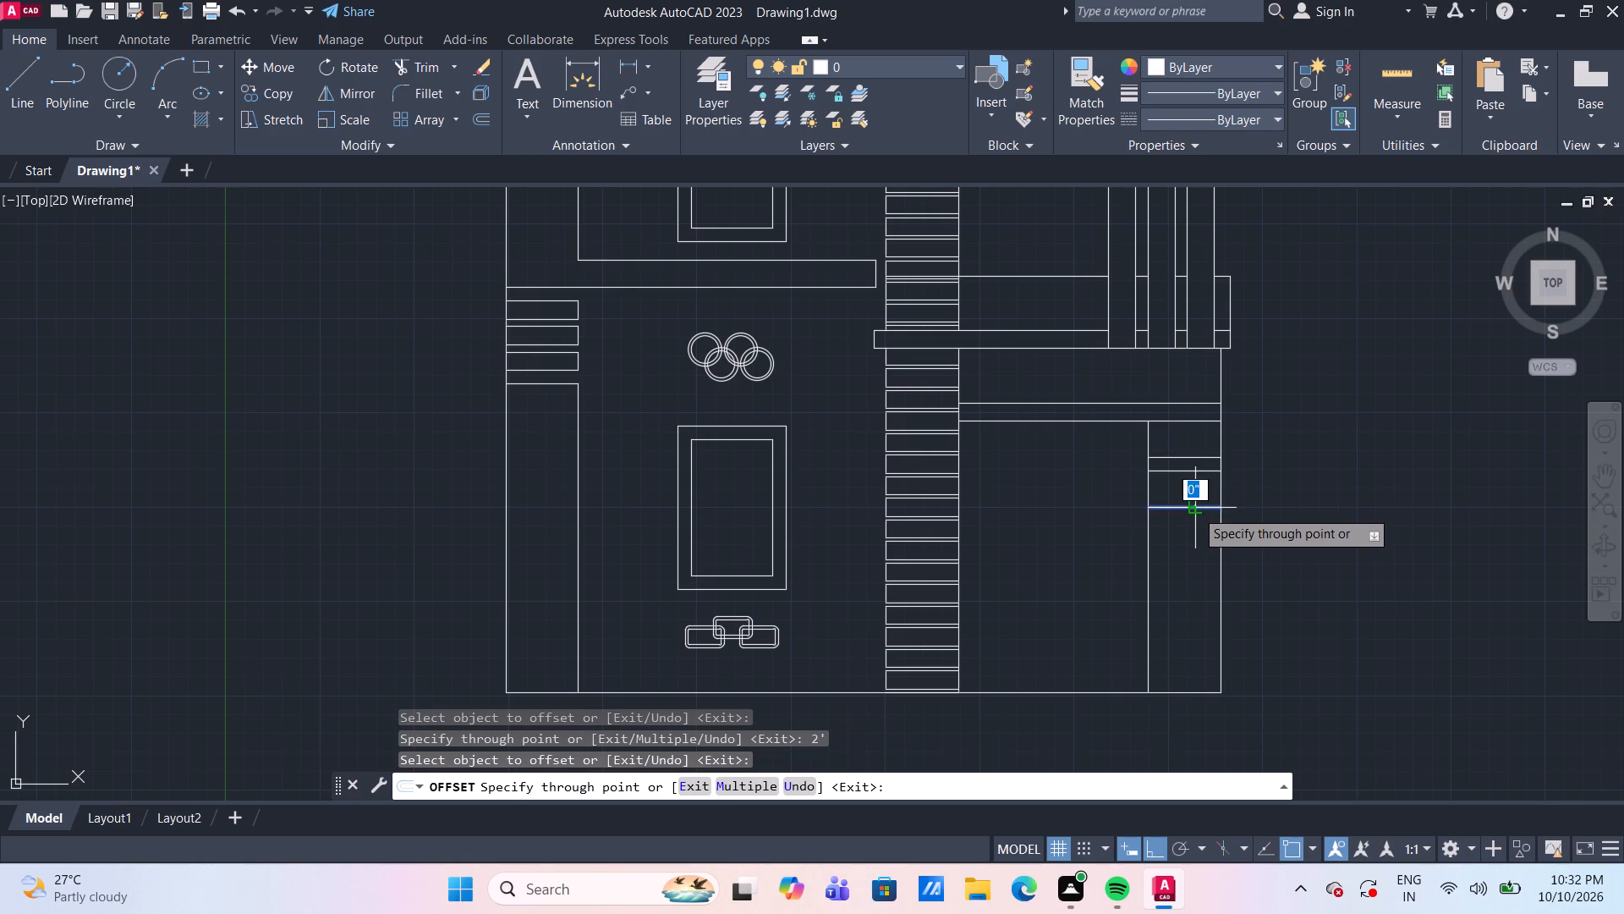
type("9\"")
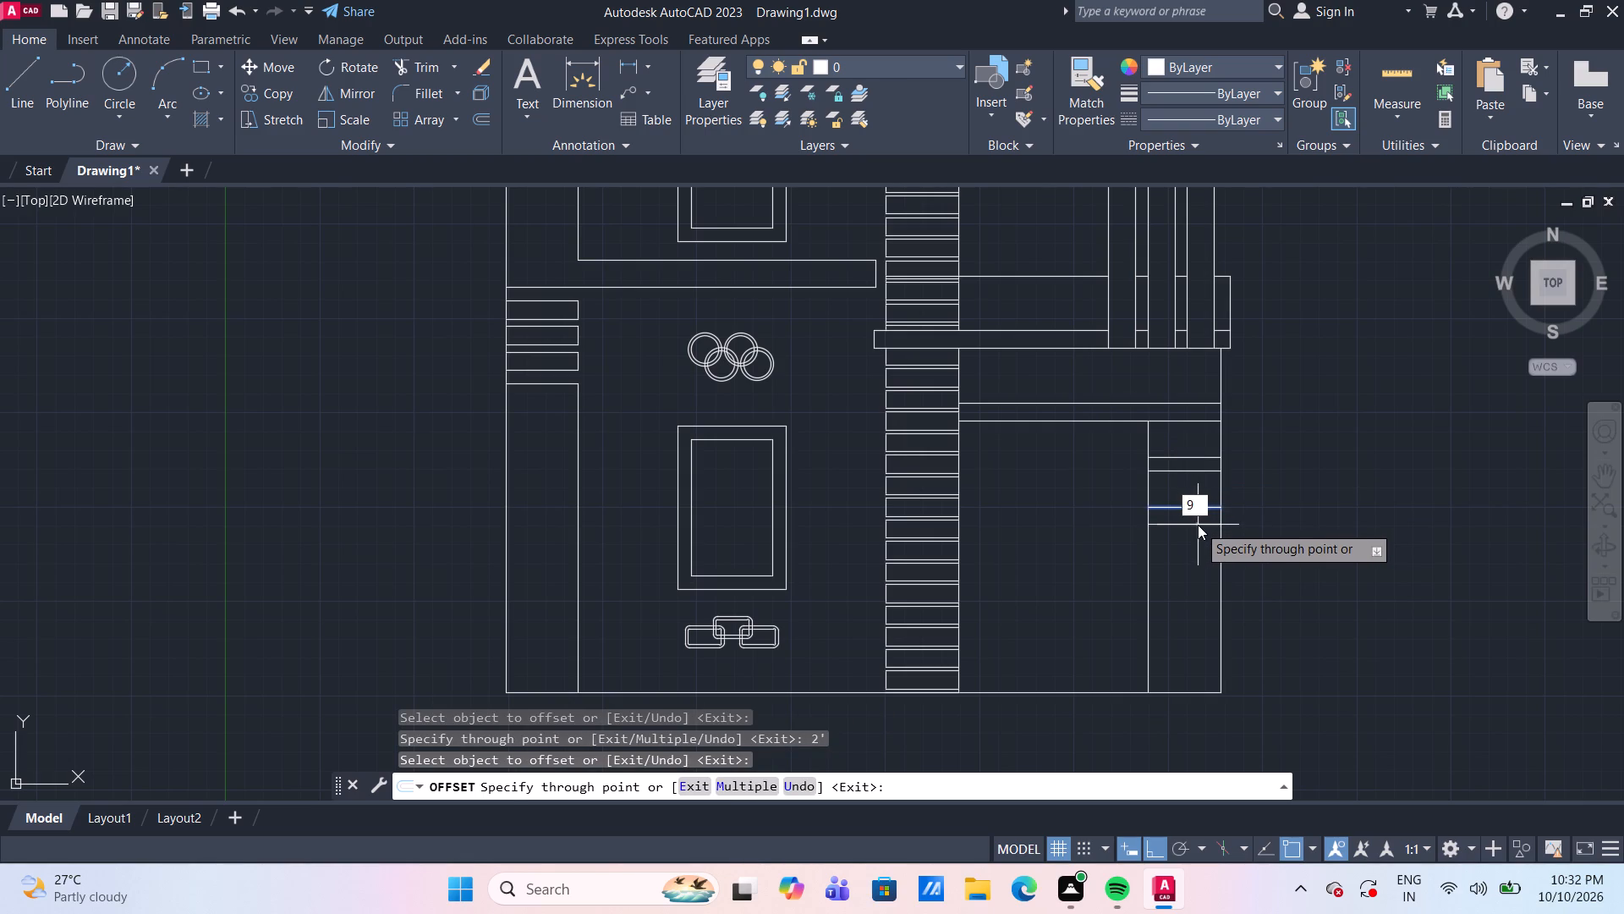
key("Return")
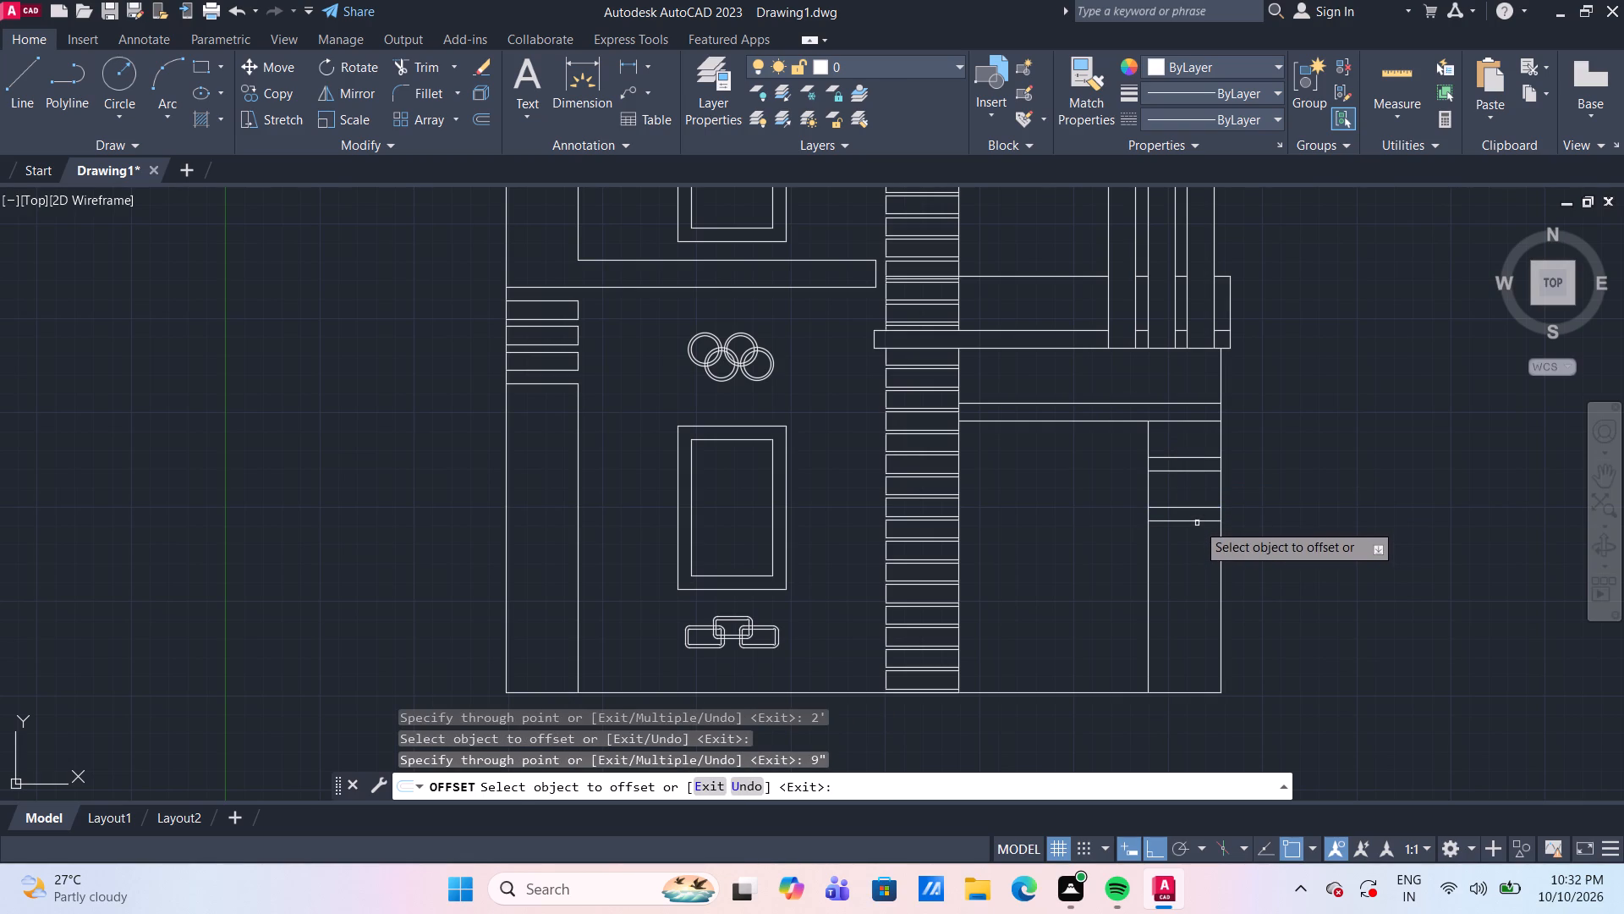
Offset the second pair's lower line 2' downward, and offset that copy another 2' downward.
left_click(1197, 522)
type("2\"")
key("BackSpace")
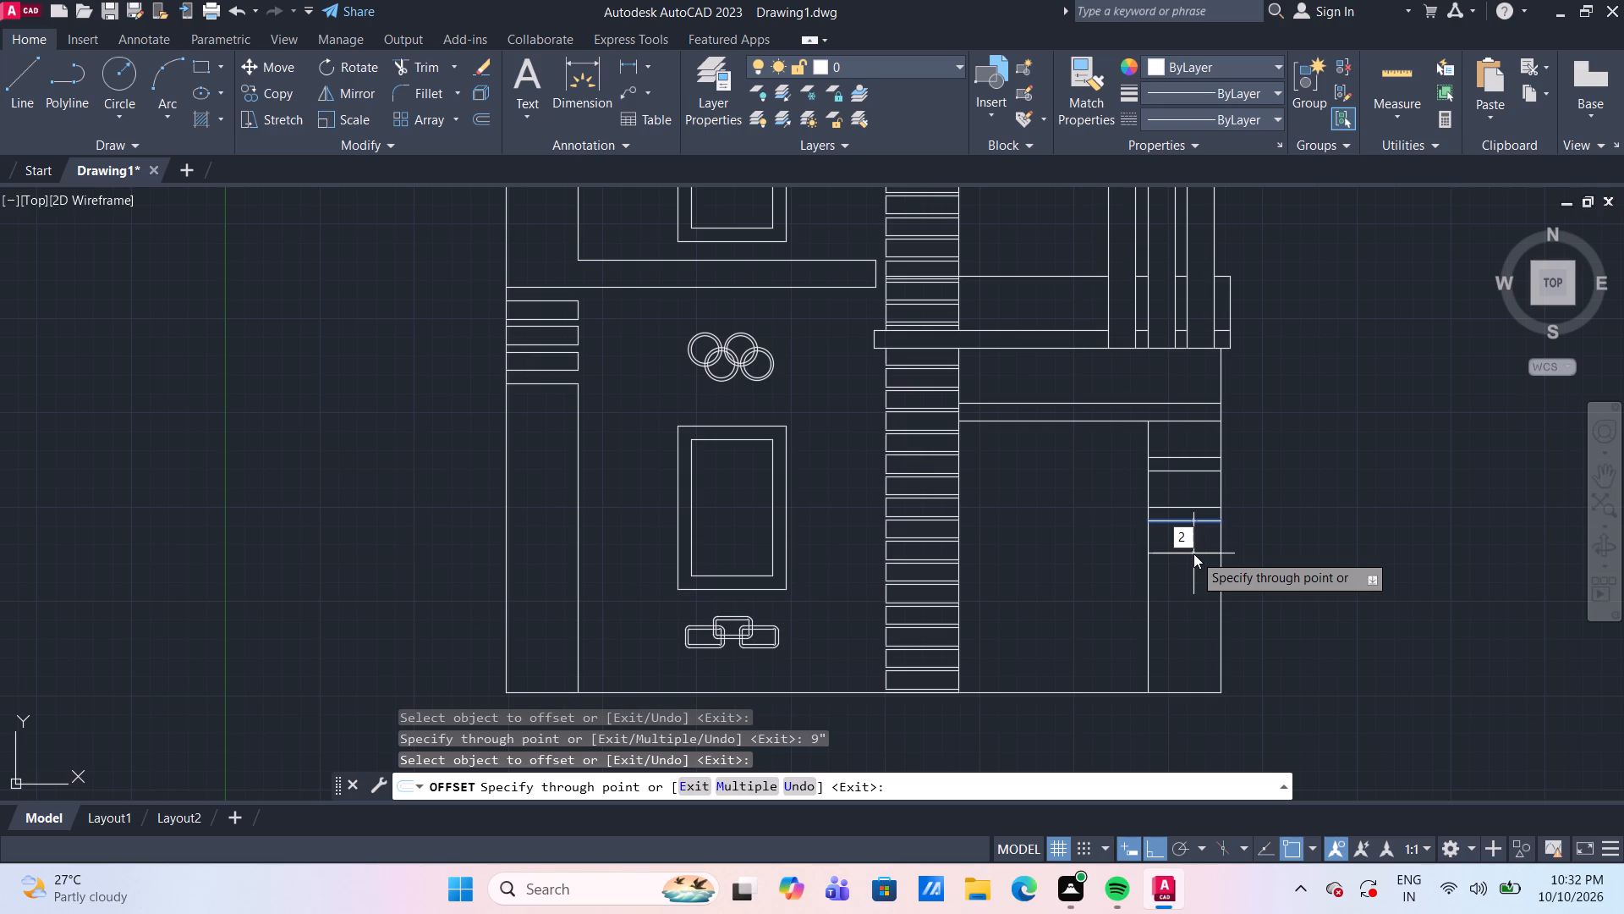
key("apostrophe")
key("Return")
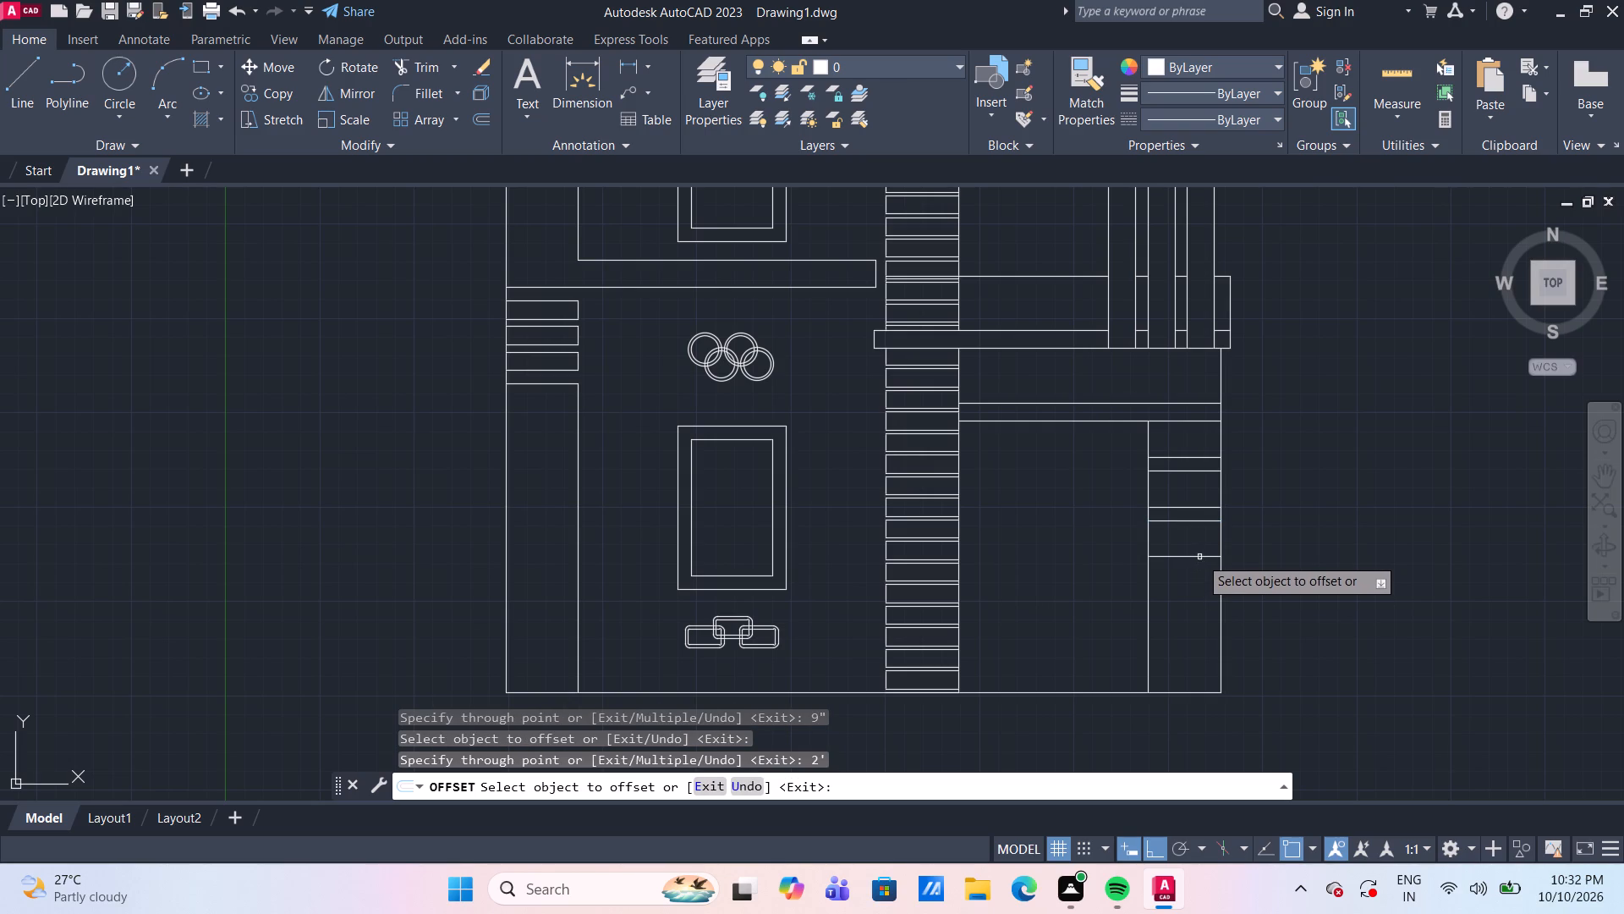
left_click(1199, 557)
type("2'")
key("Return")
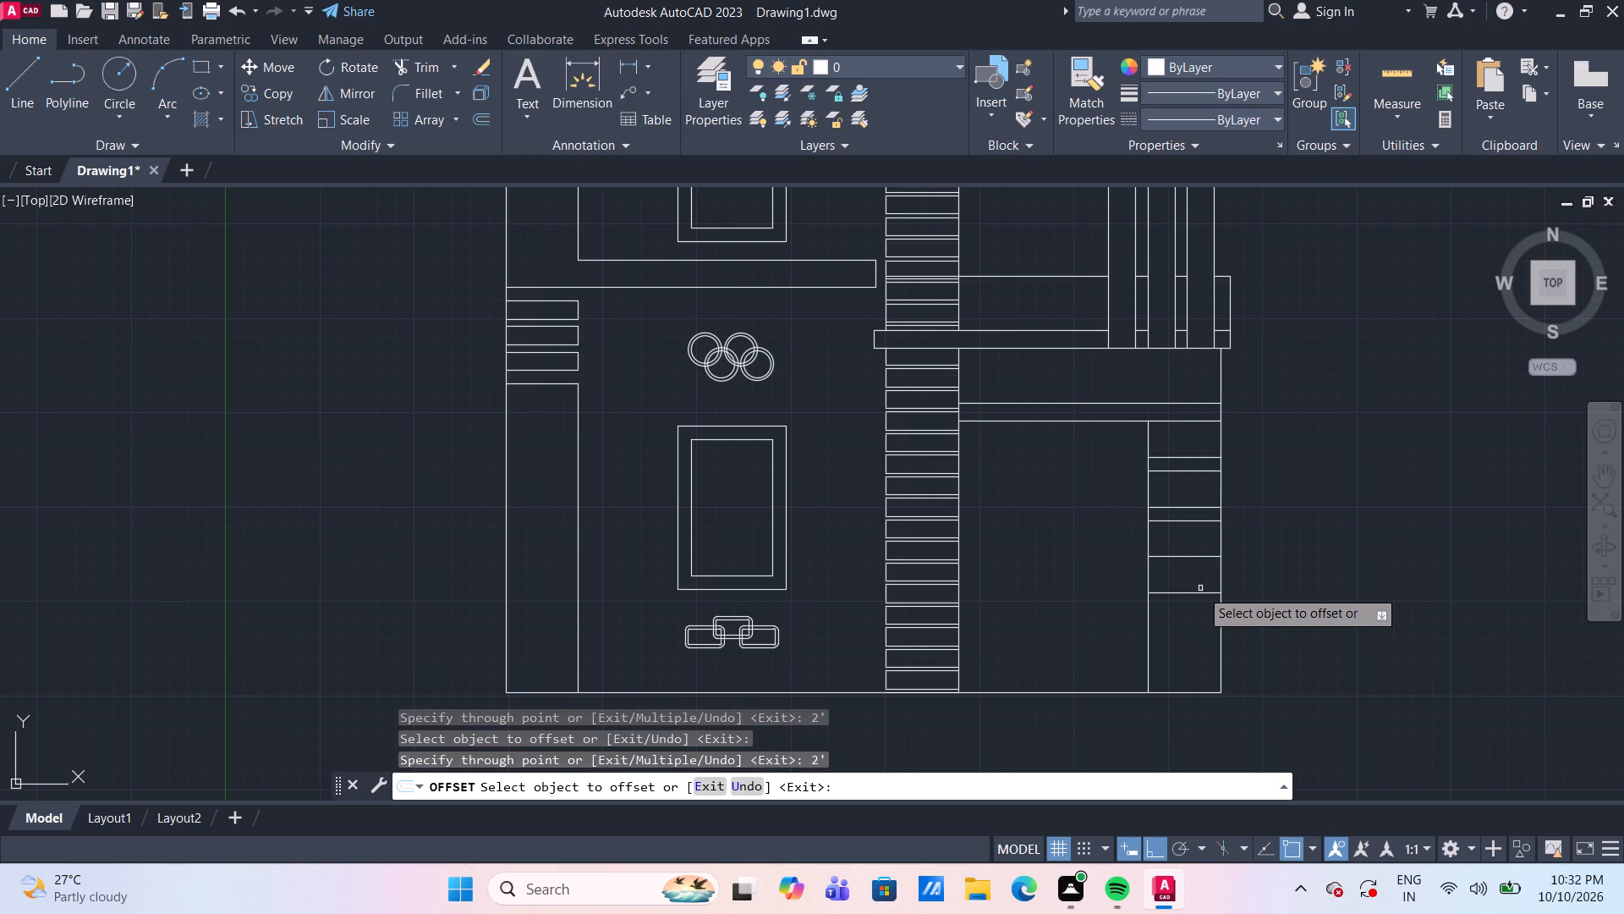
left_click(1203, 592)
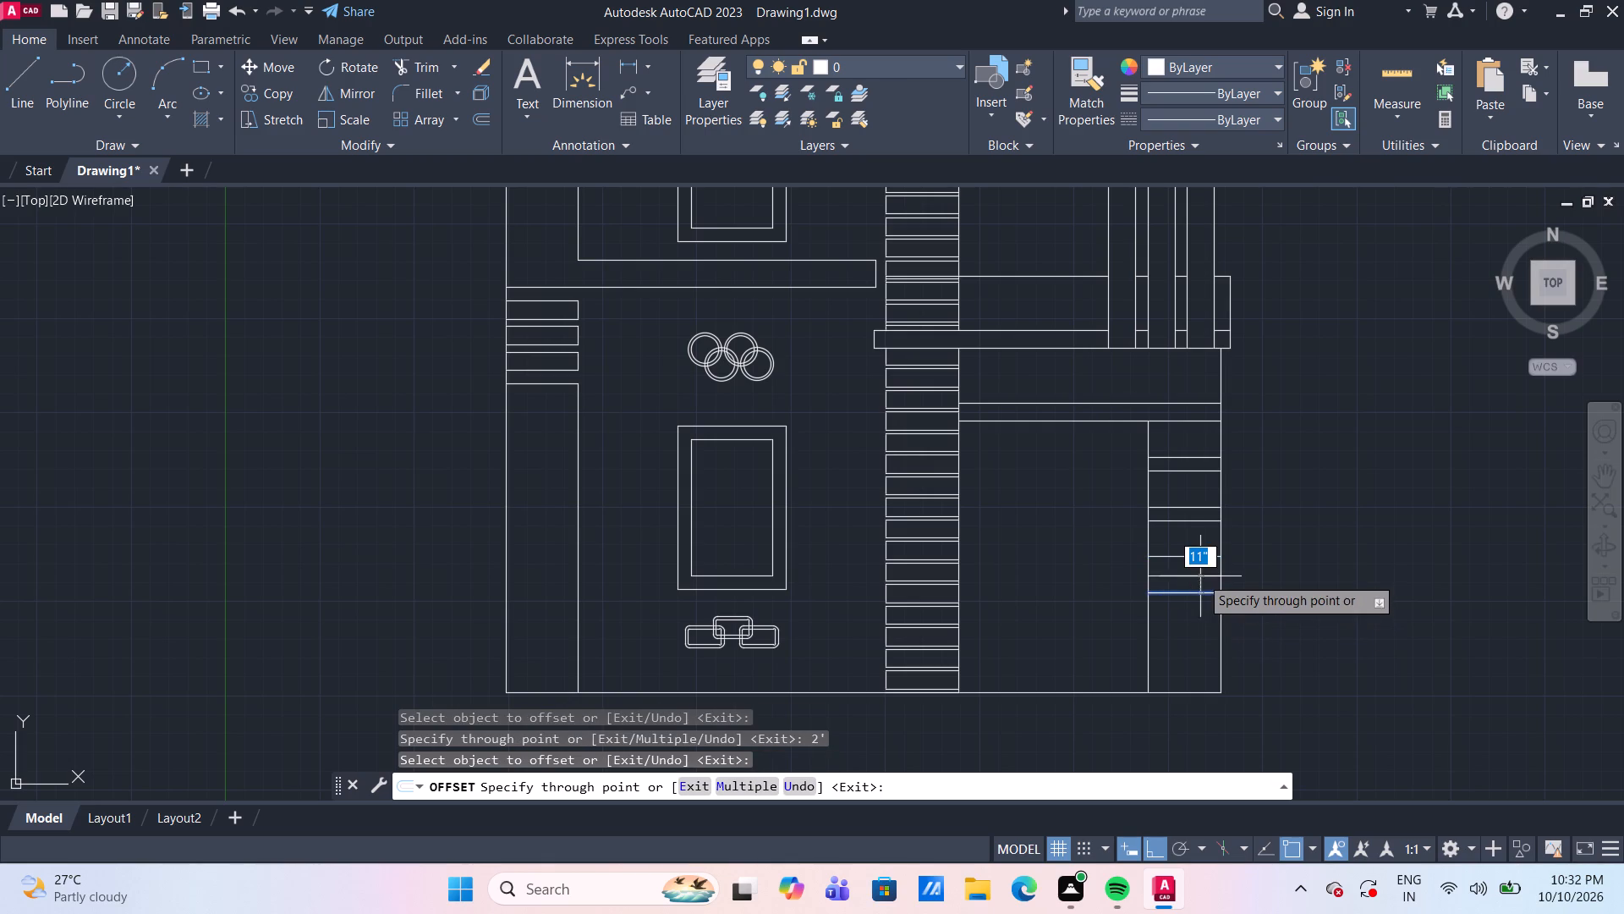
key("Escape")
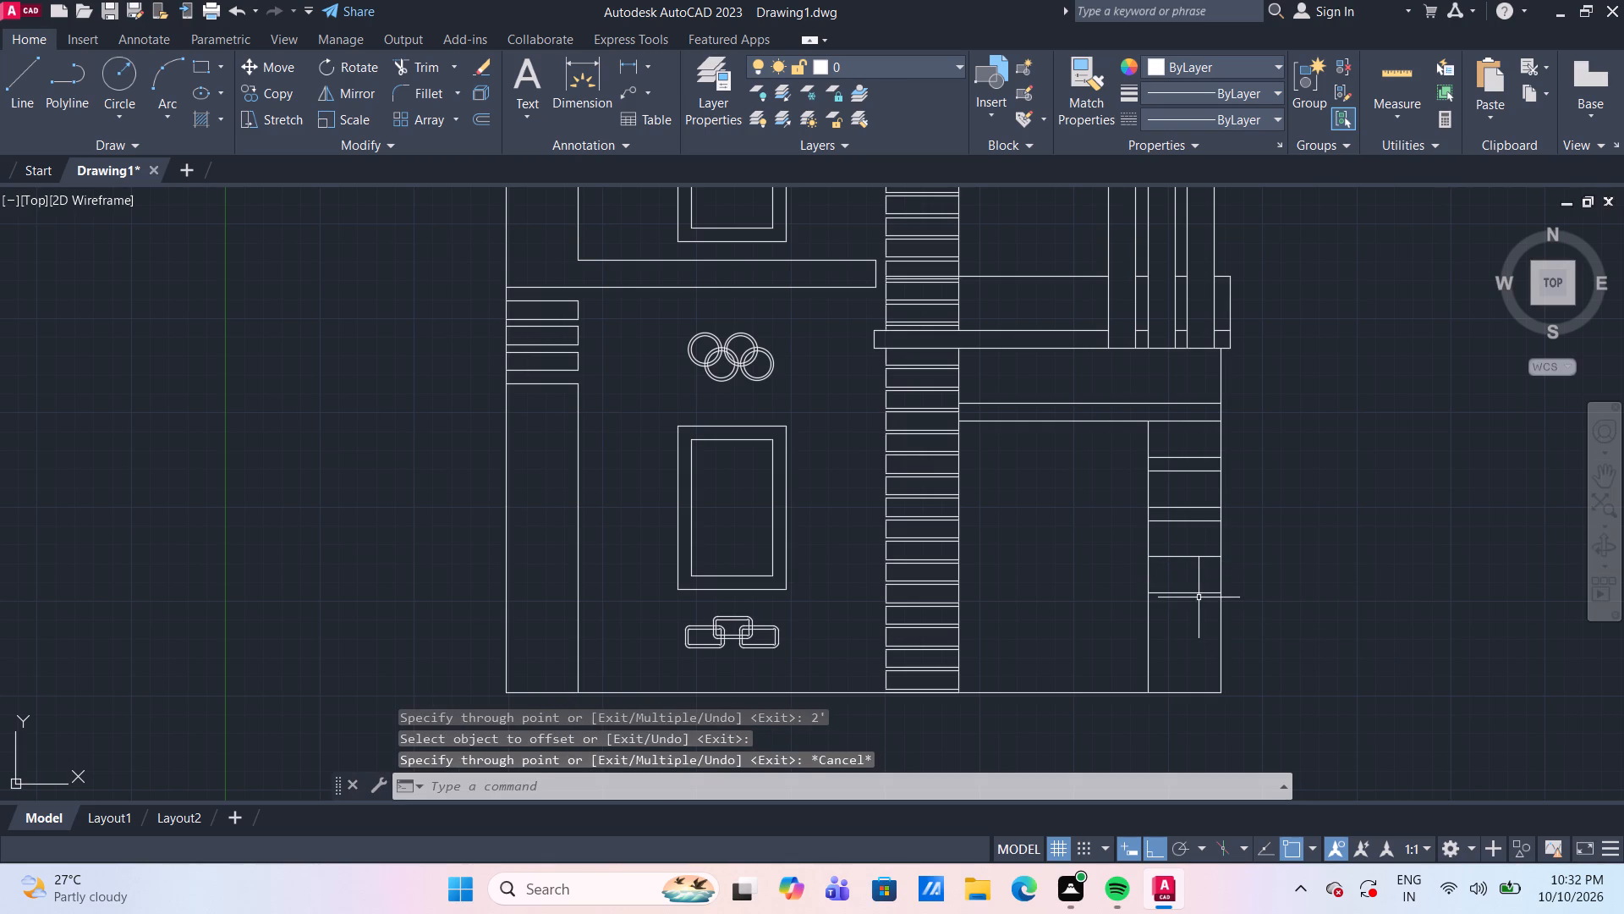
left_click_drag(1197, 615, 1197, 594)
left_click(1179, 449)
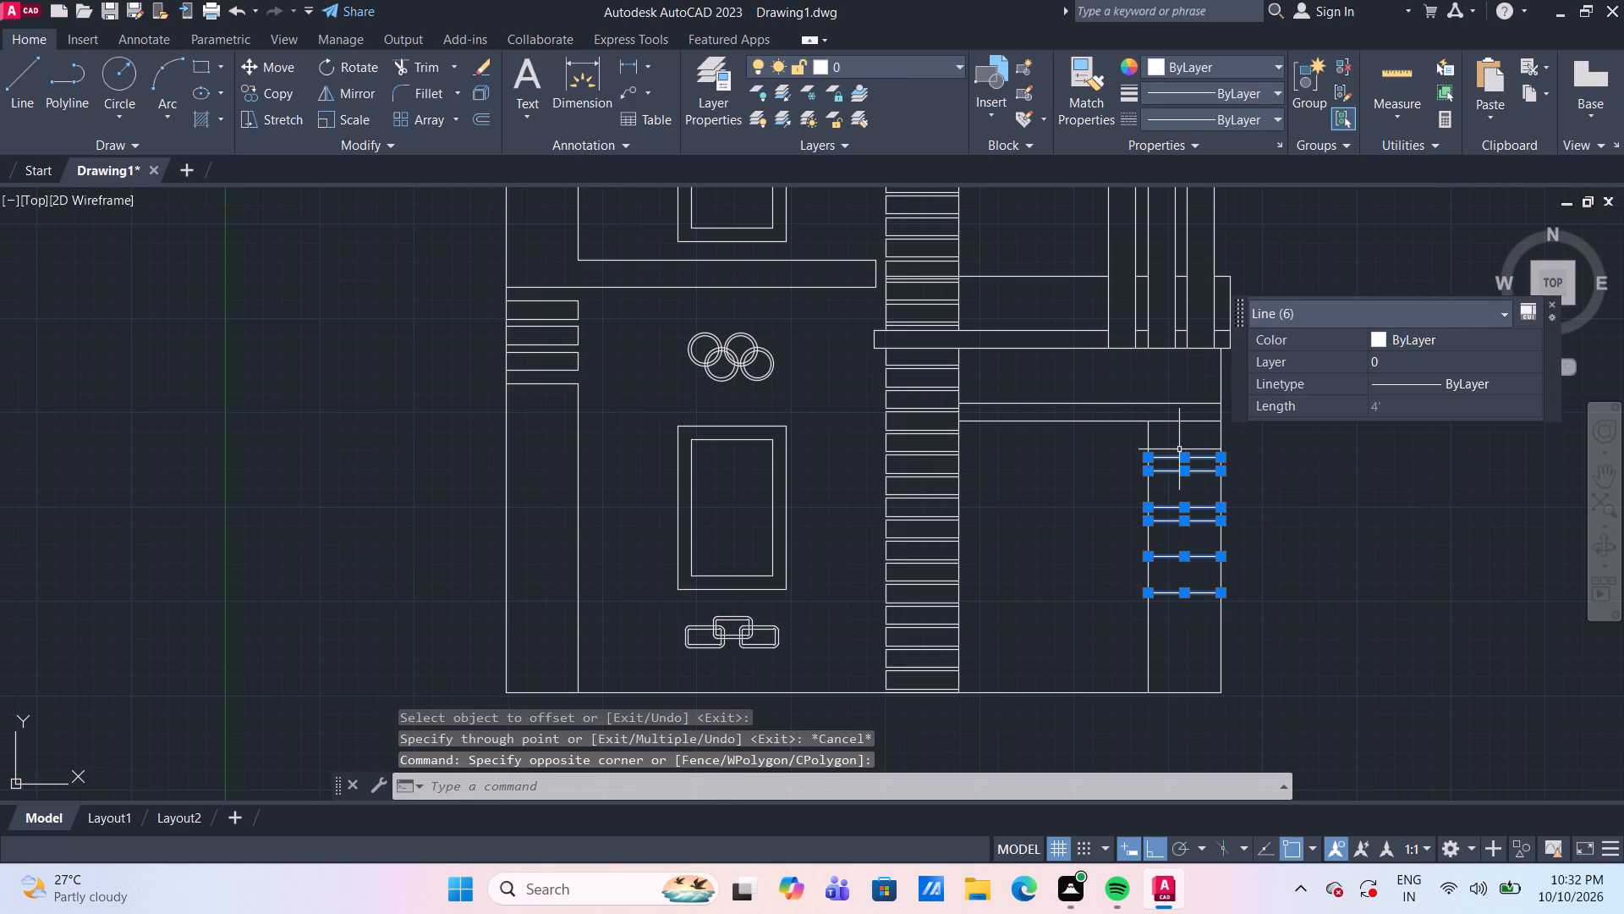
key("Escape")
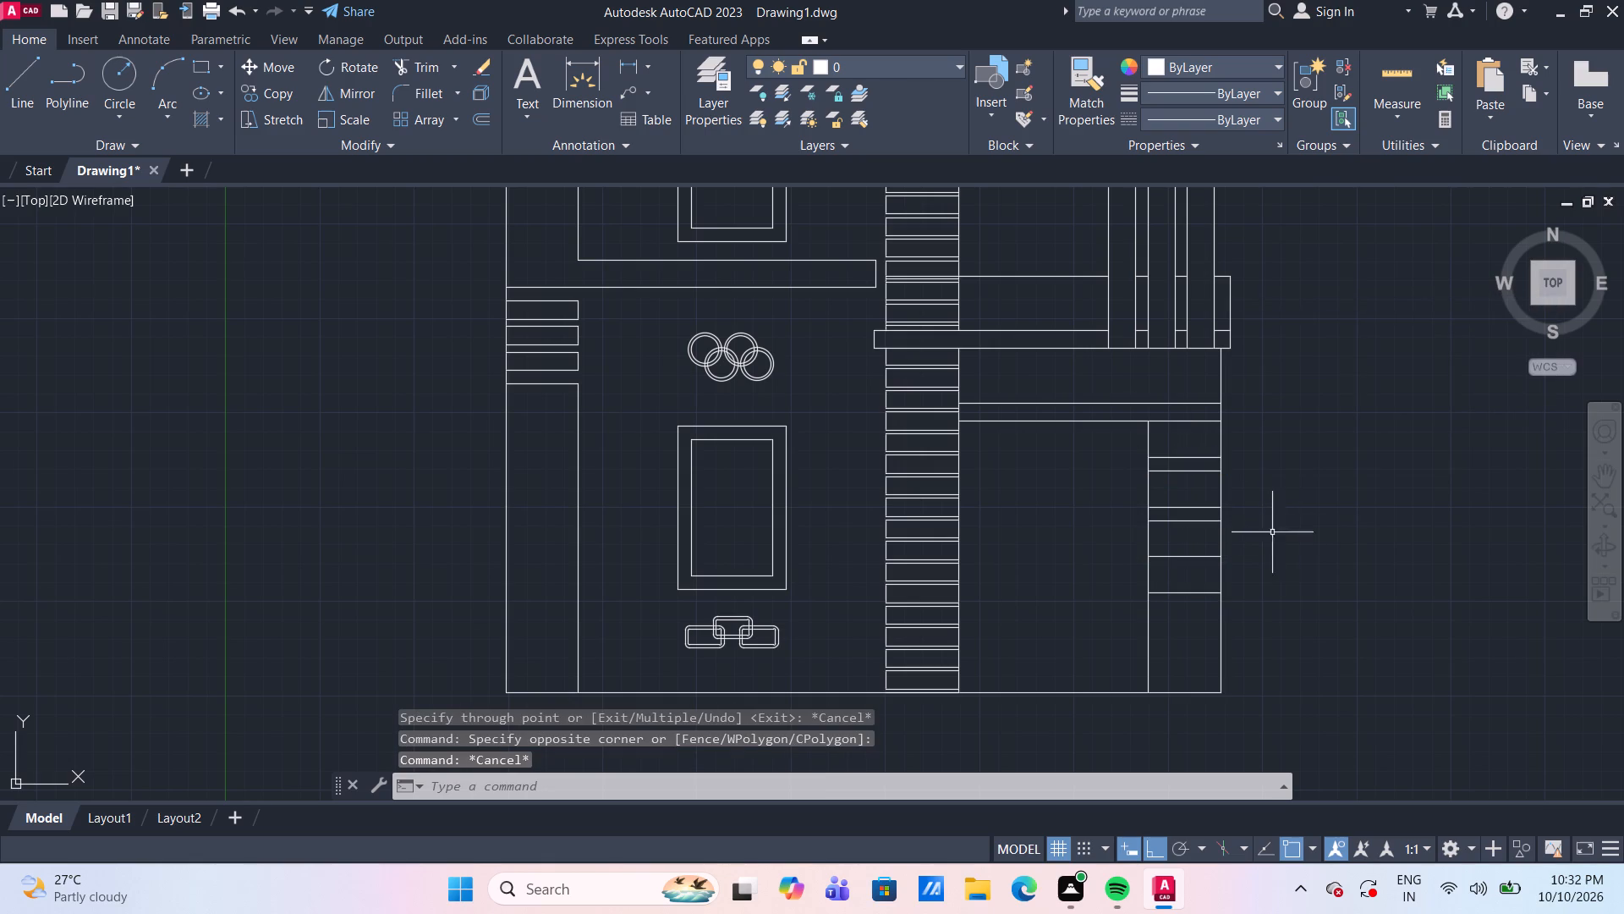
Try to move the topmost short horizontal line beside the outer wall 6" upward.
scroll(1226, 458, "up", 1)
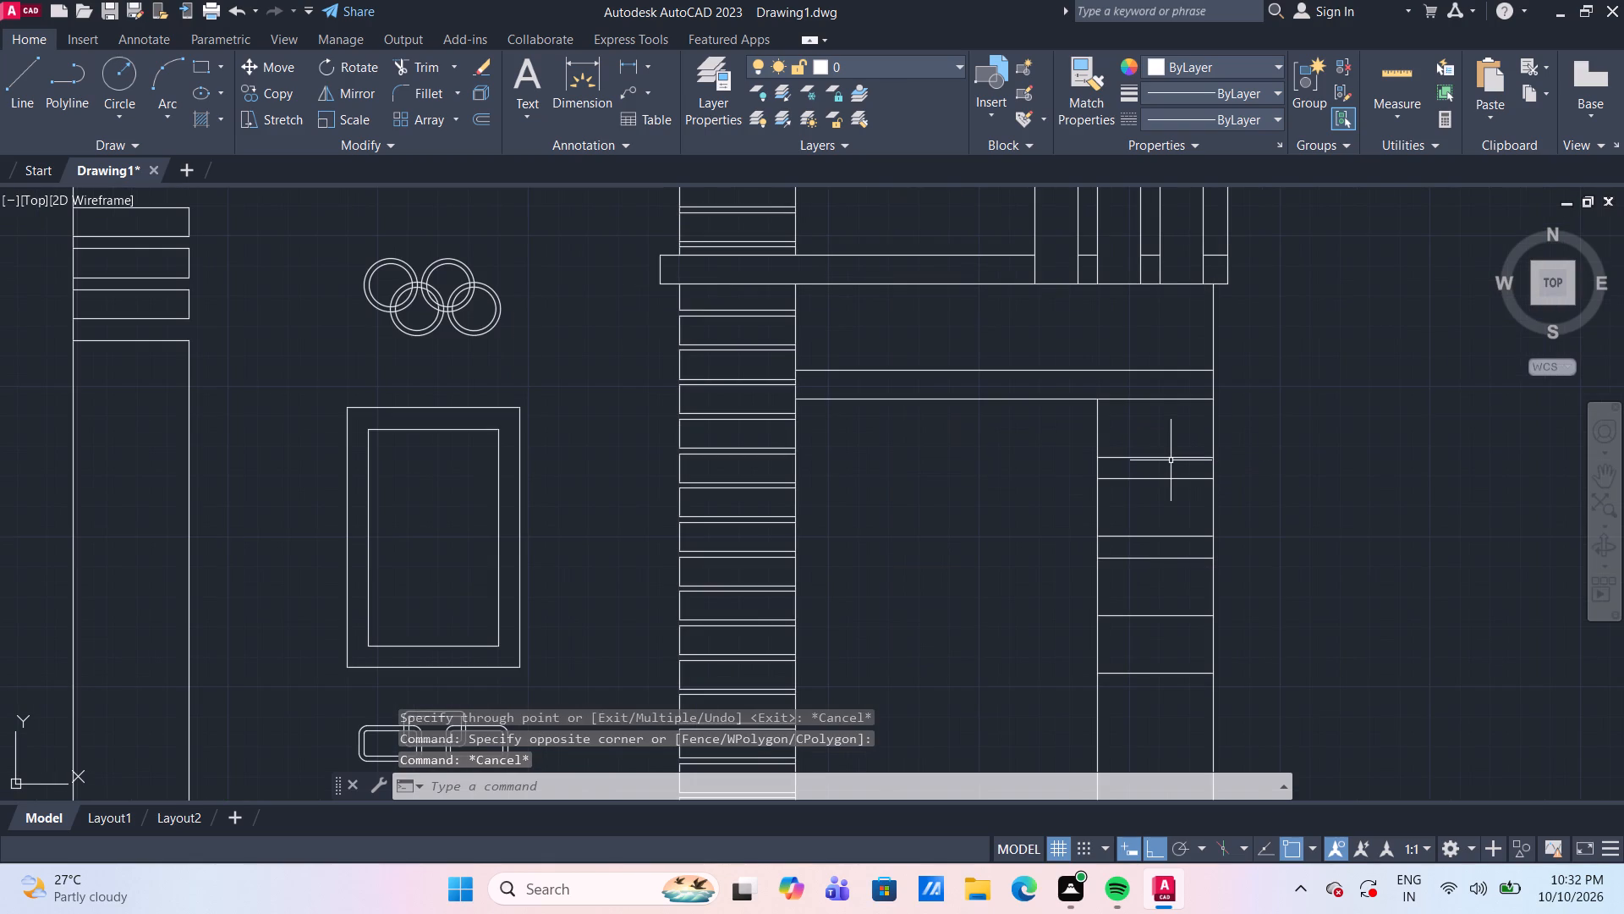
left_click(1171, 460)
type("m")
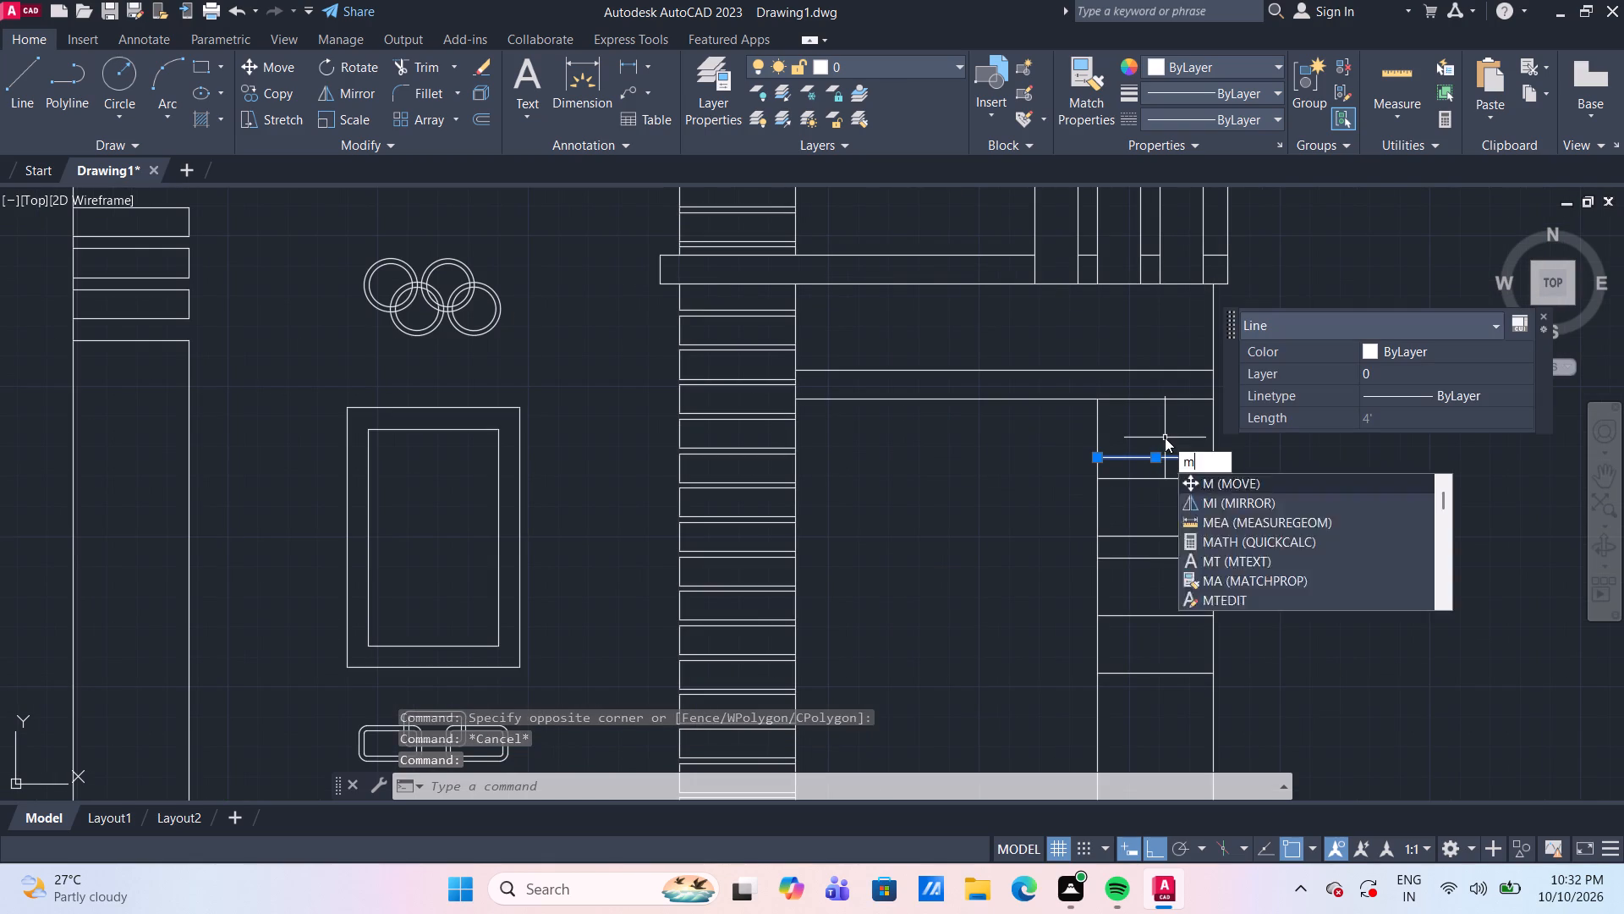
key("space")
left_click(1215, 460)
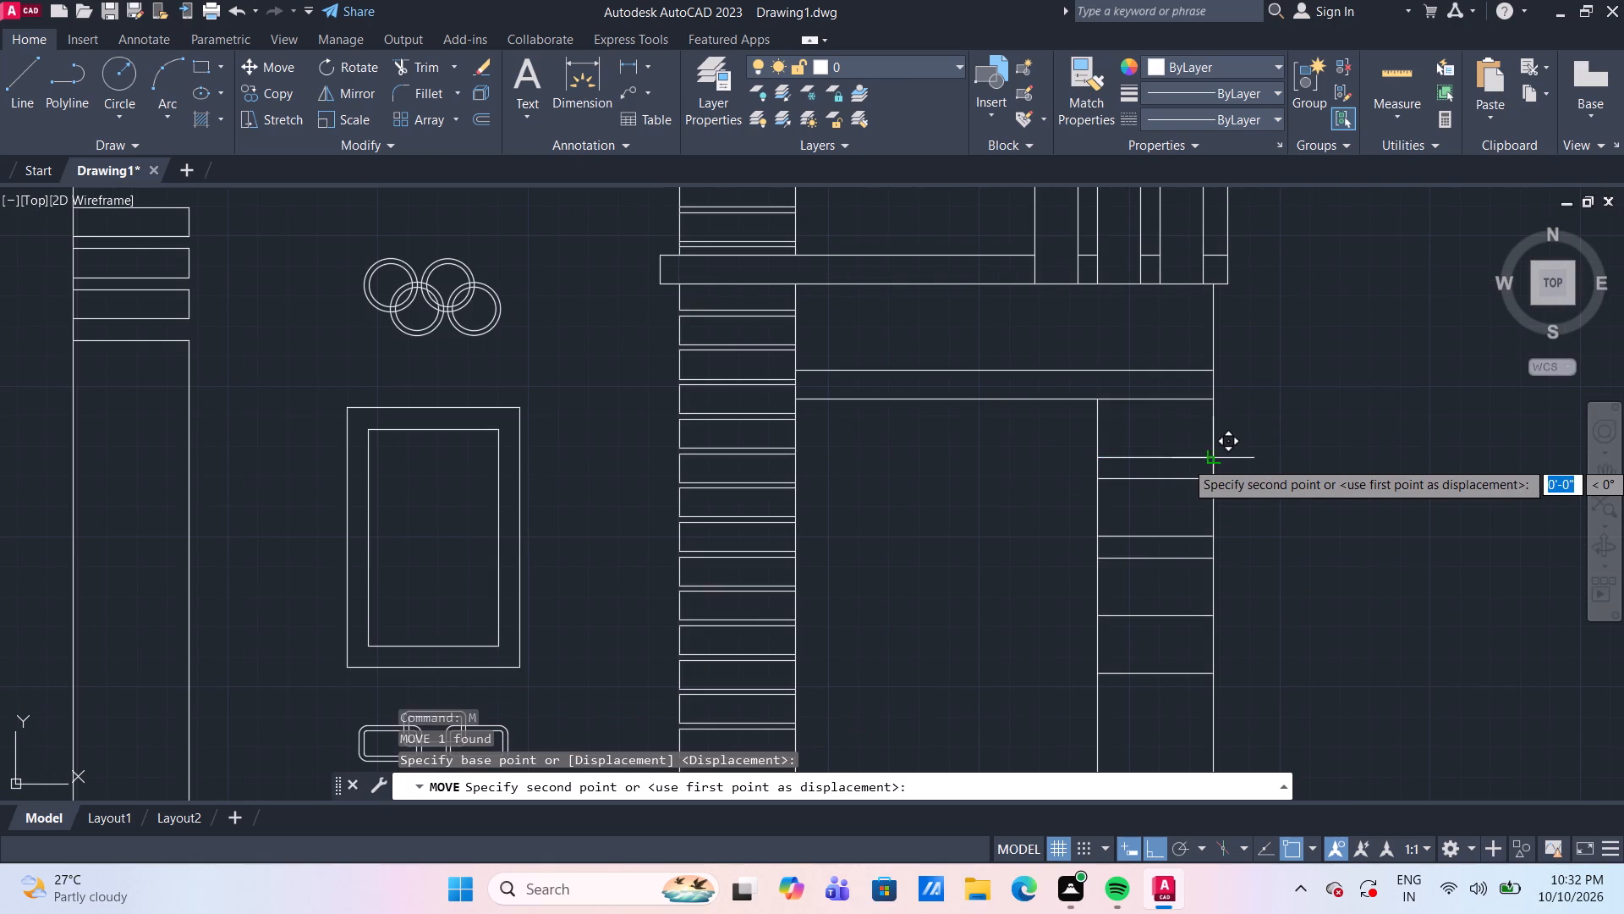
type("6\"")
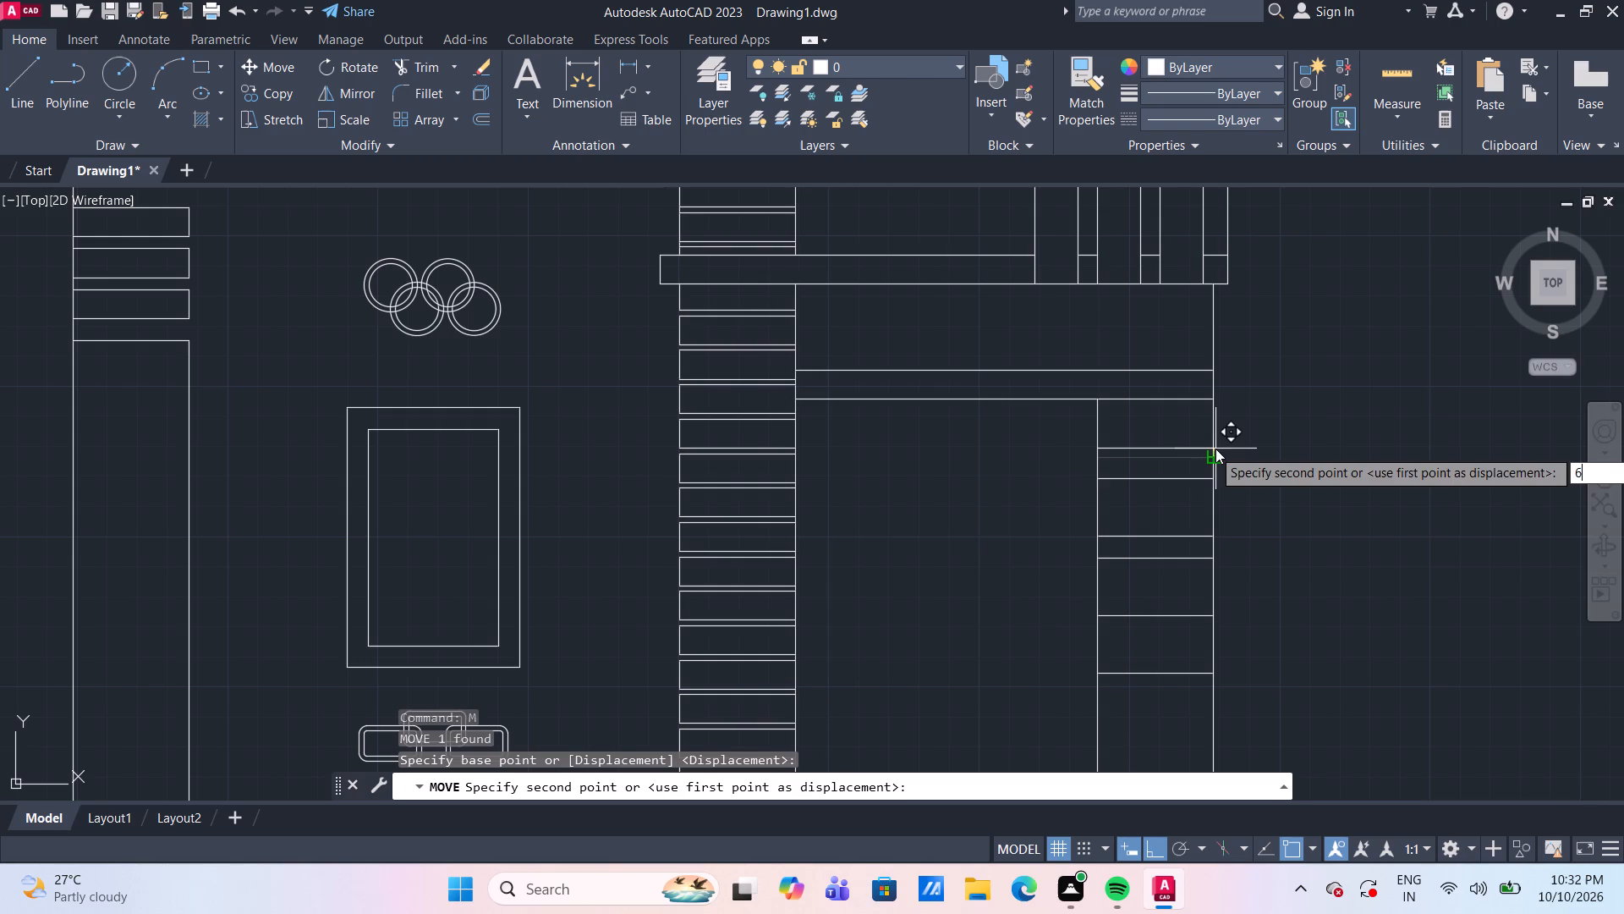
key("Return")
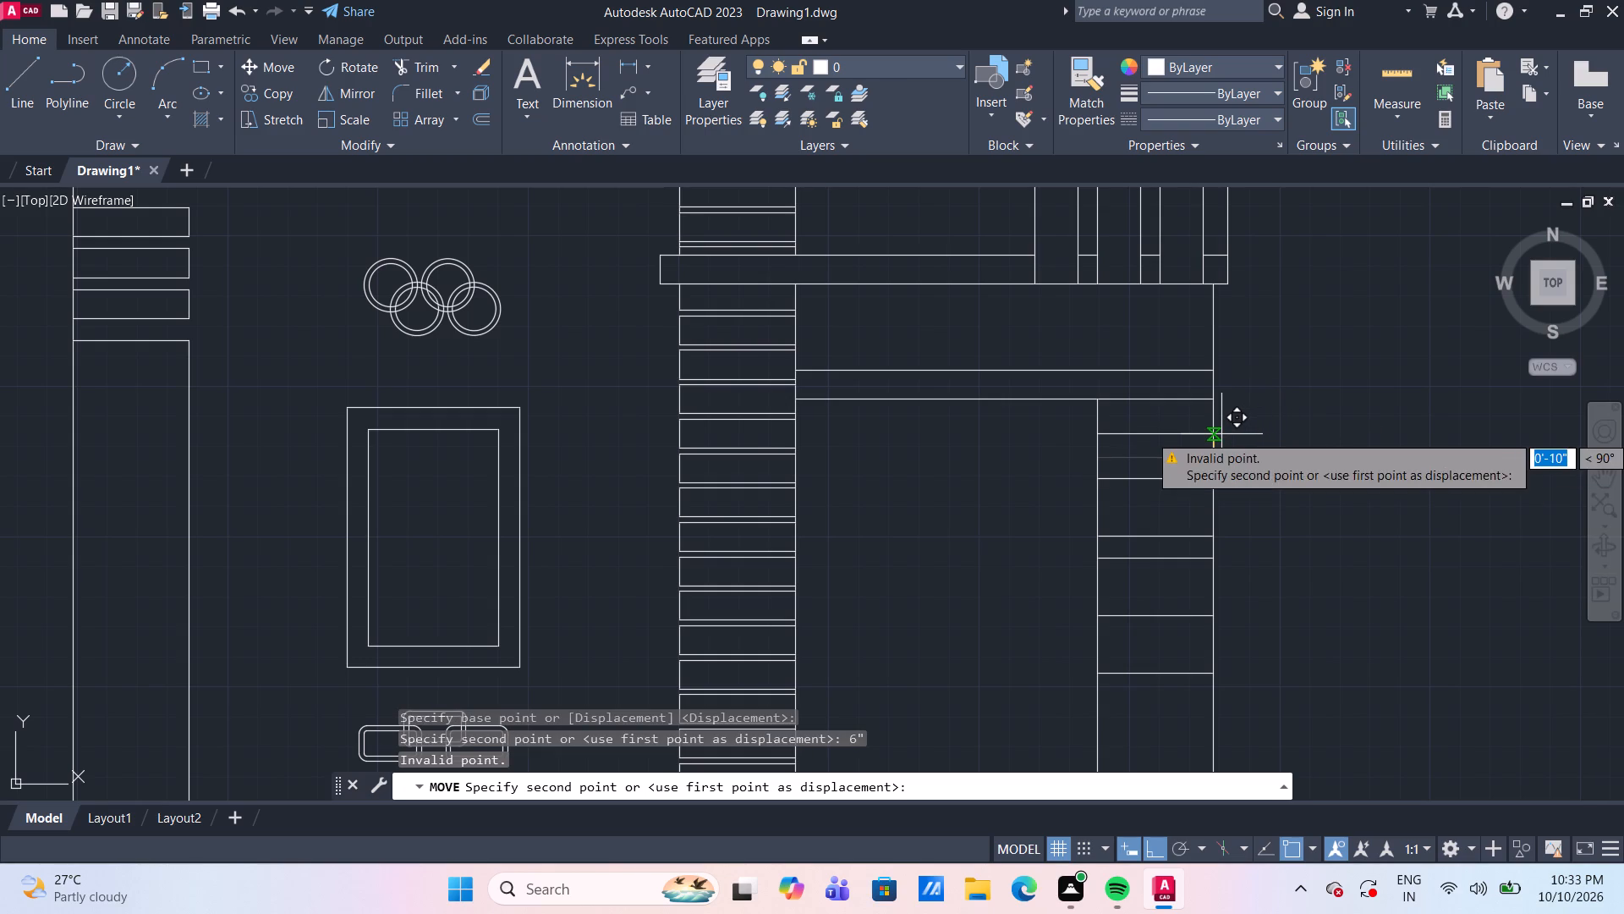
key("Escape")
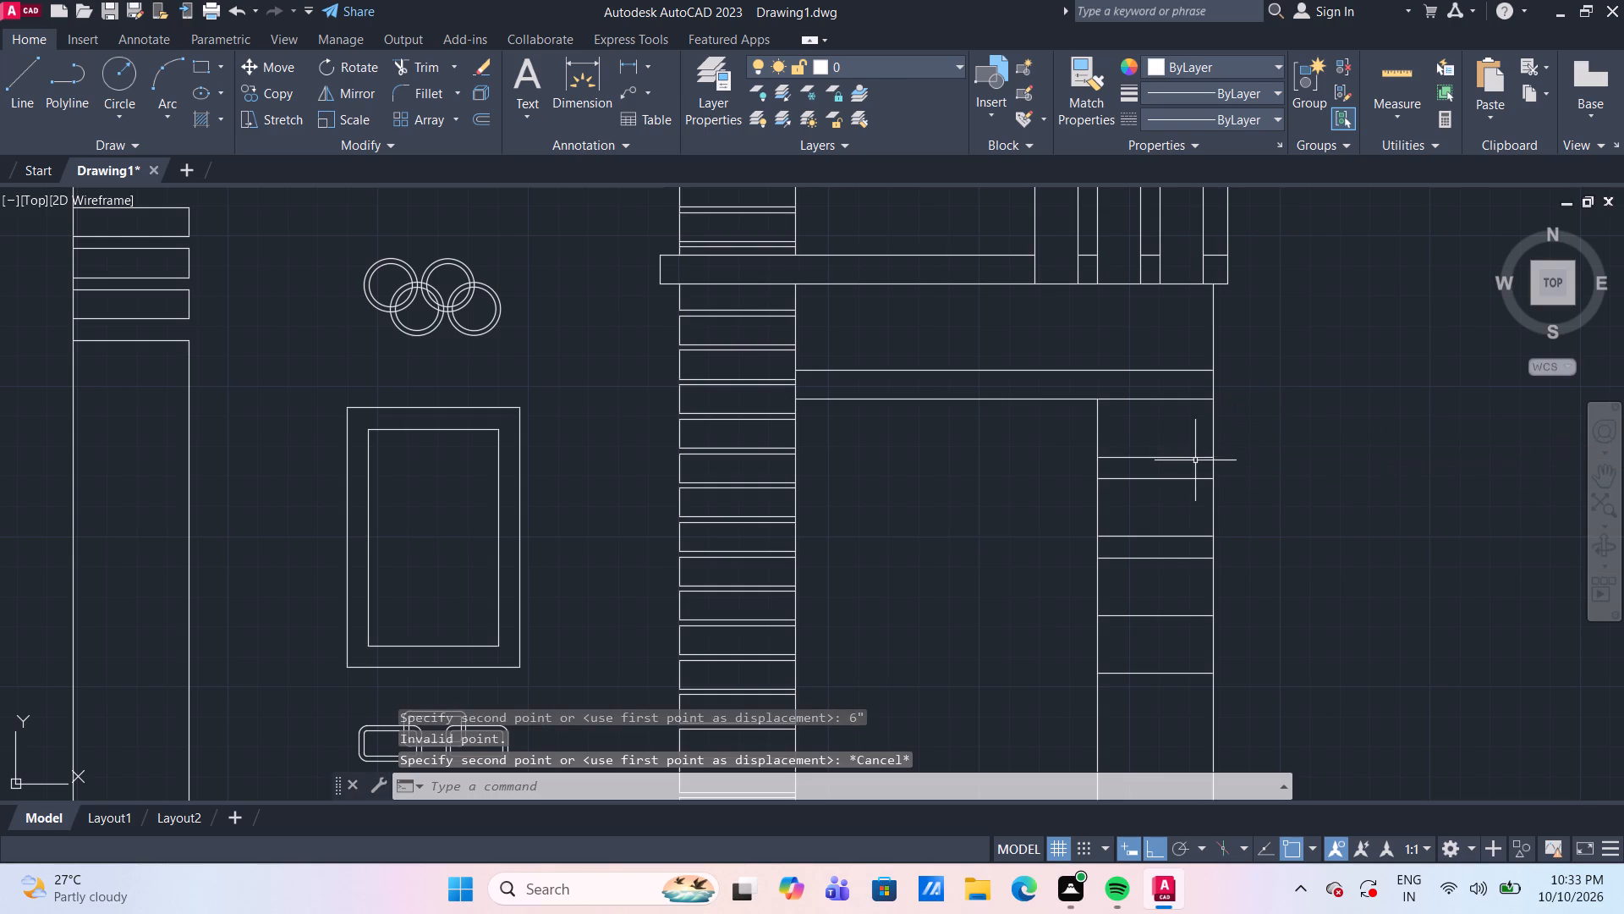
Move the topmost short horizontal line beside the outer wall 6" upward.
left_click(1193, 458)
type("m")
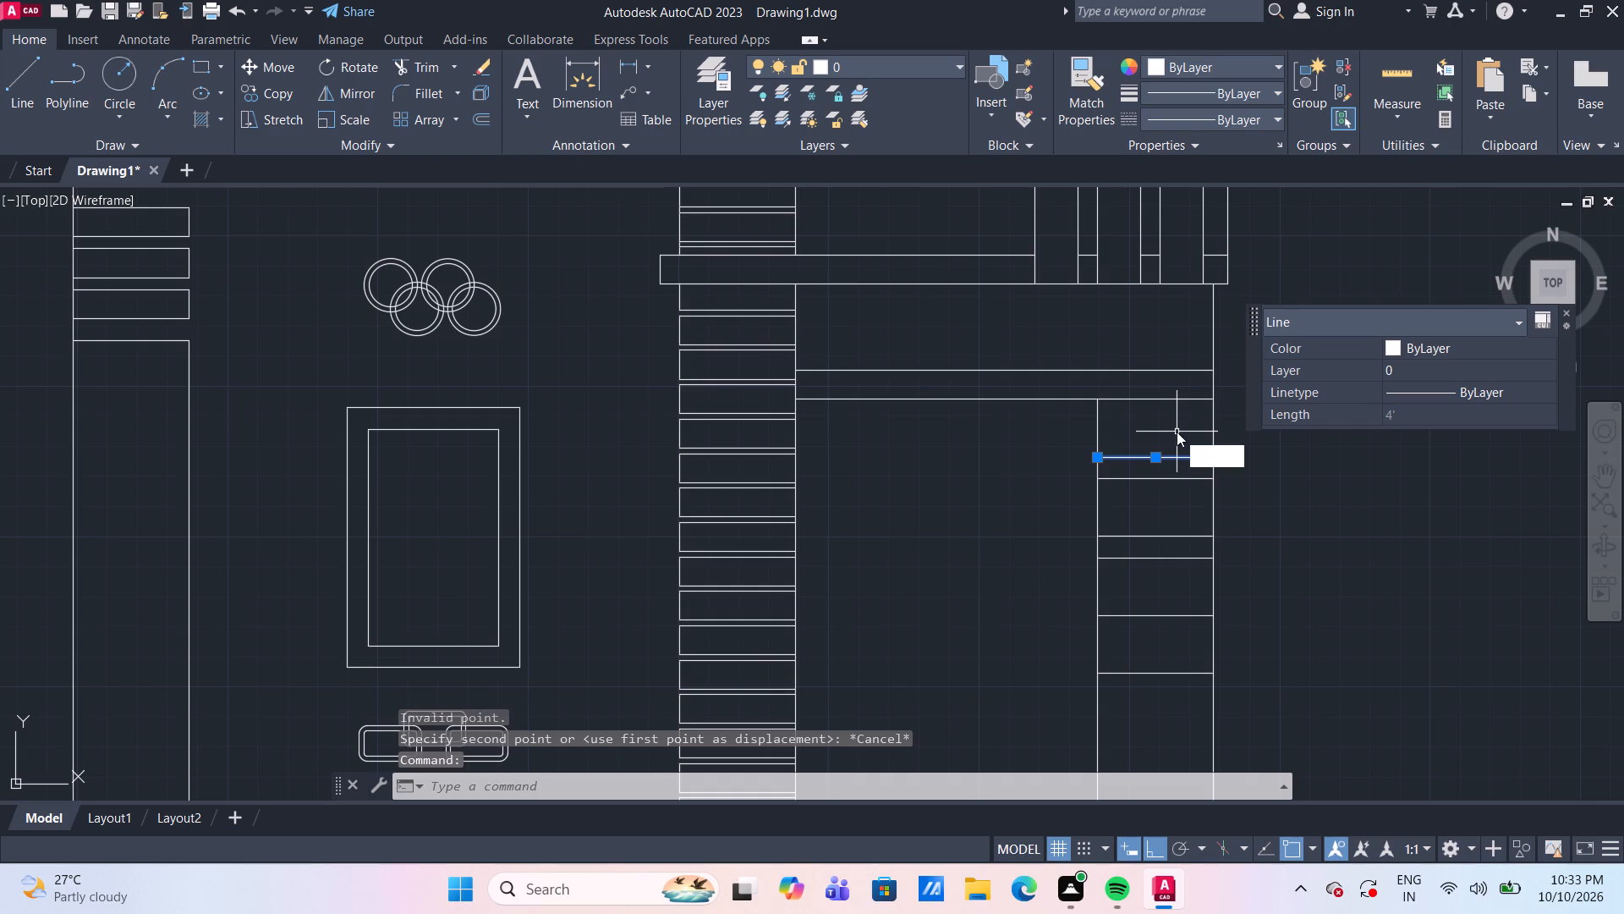
key("space")
left_click(1216, 454)
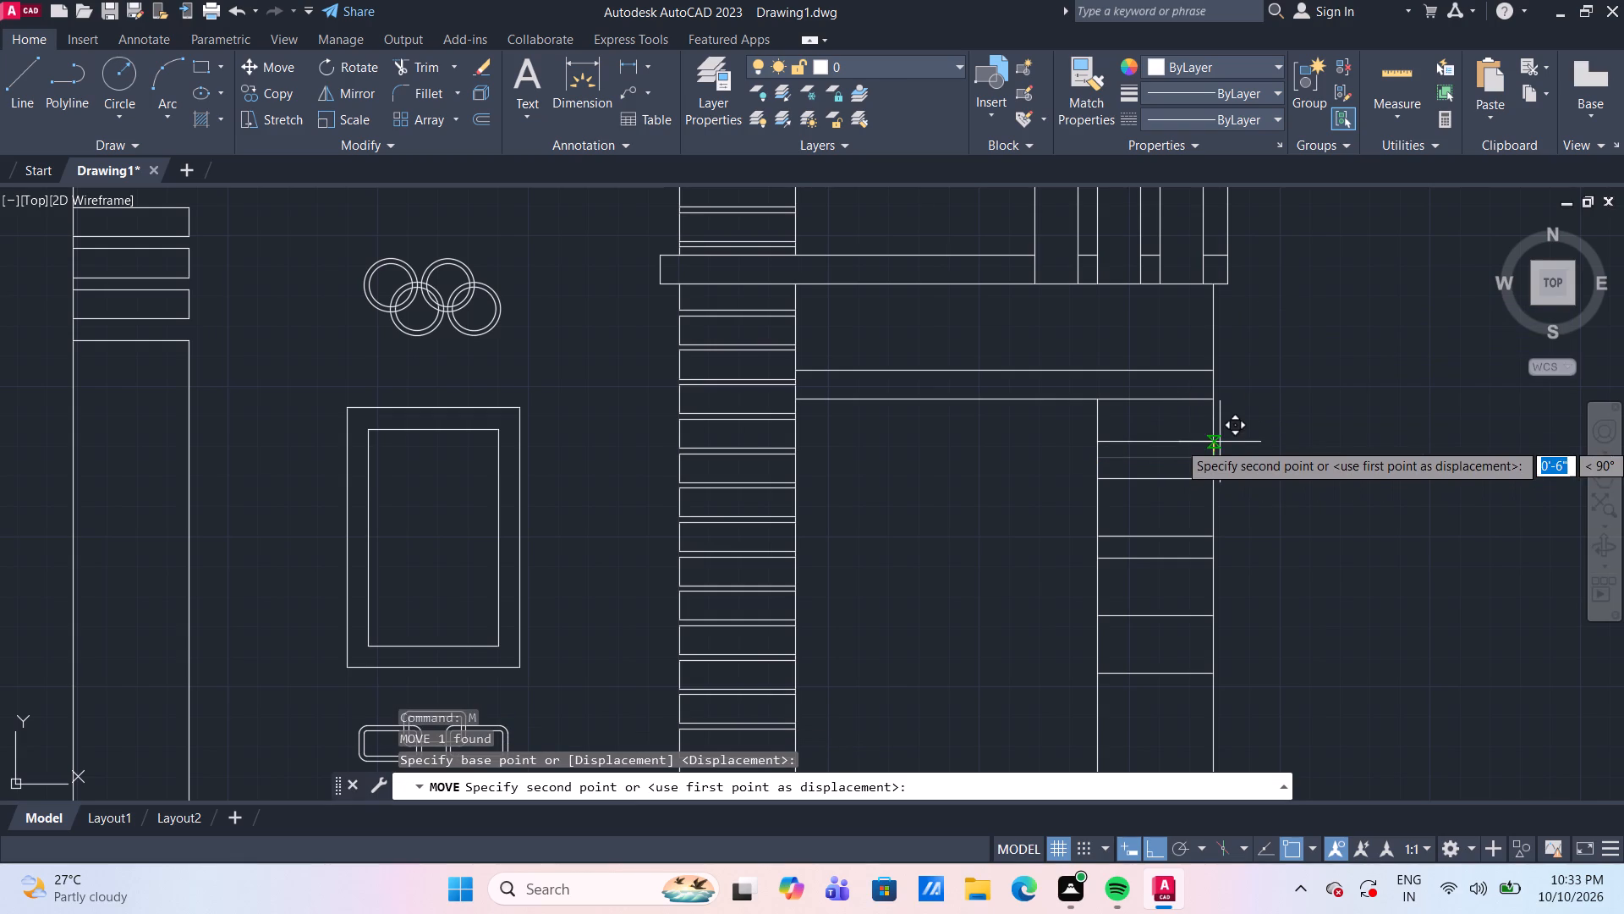
type("6\"")
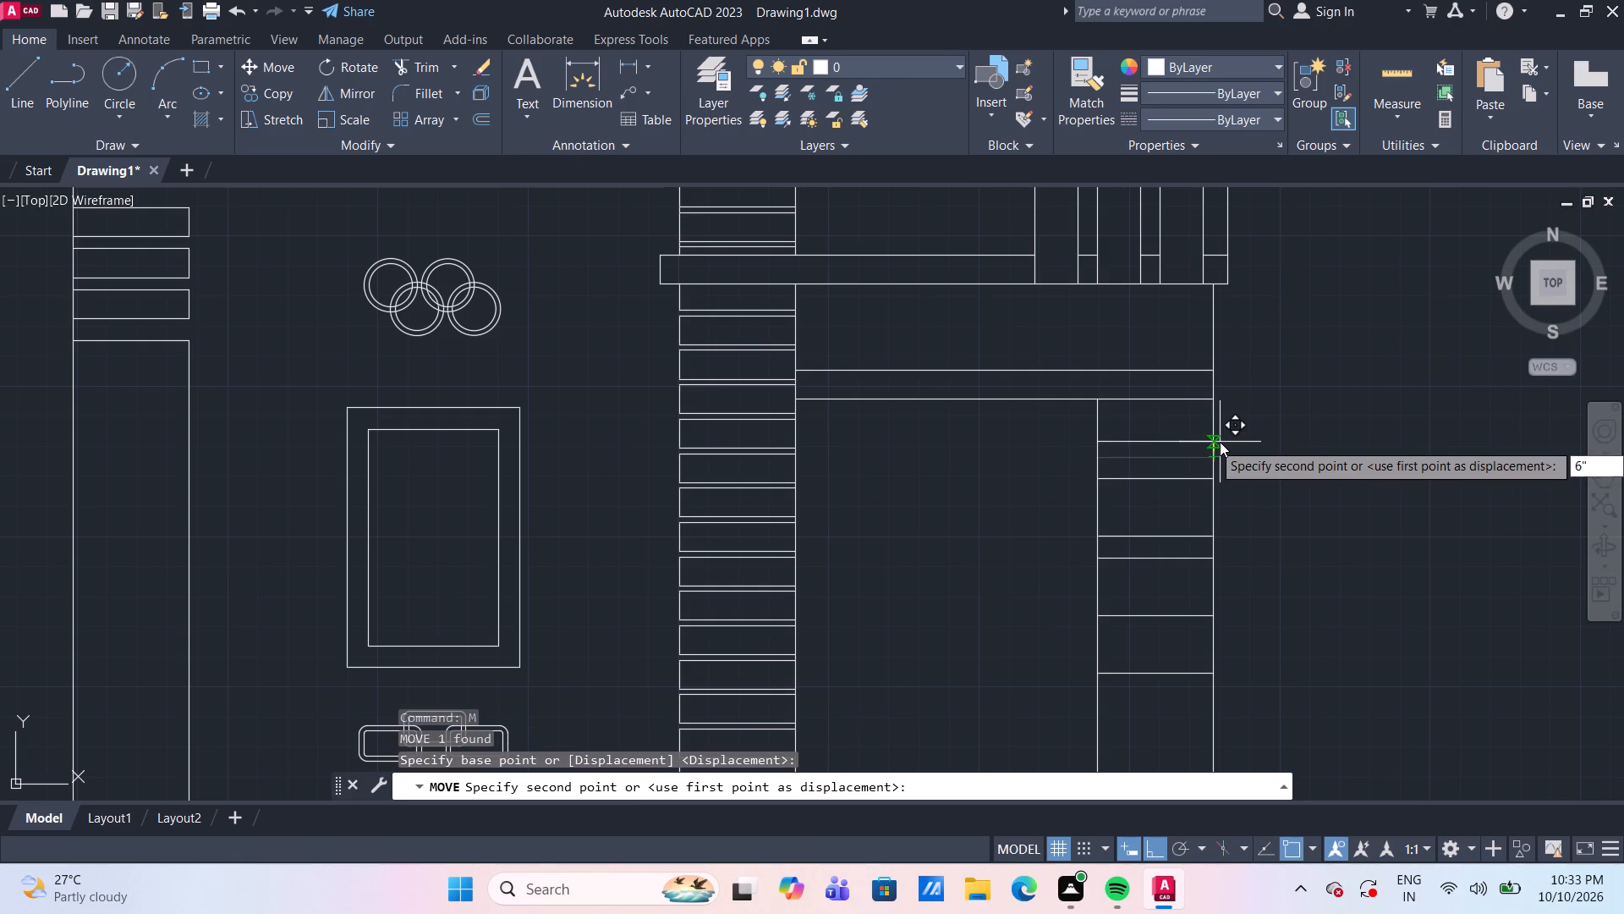
key("Return")
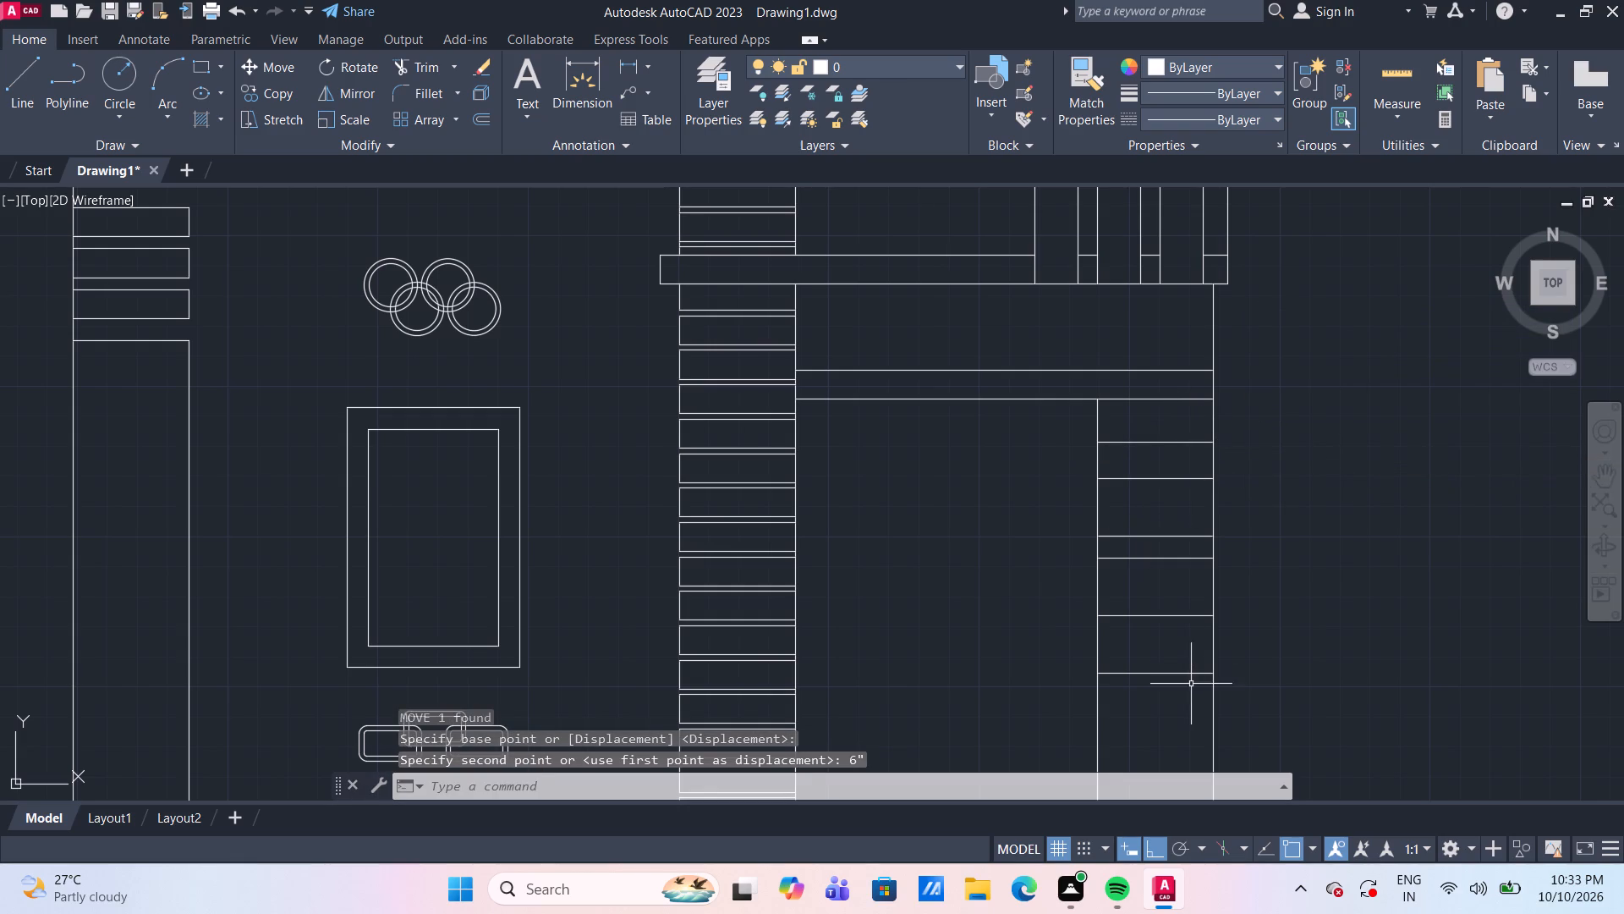
Erase the five short horizontal lines below the moved line beside the outer wall.
left_click_drag(1188, 711, 1178, 688)
left_click(1149, 470)
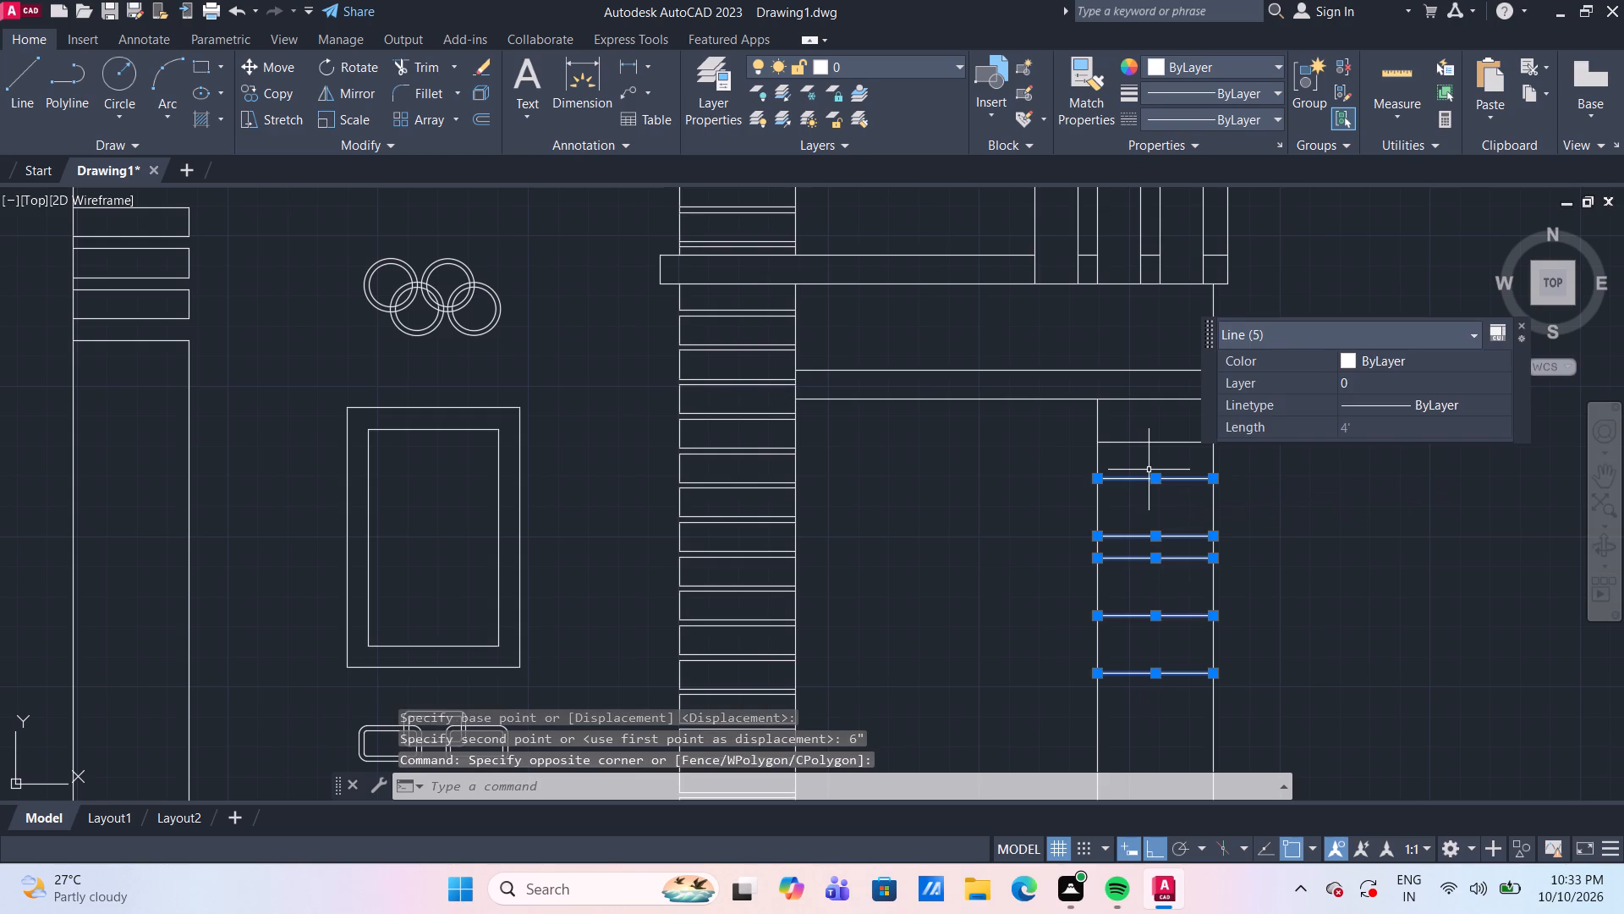
key("Delete")
Offset the remaining short line beside the outer wall 8" downward, and offset that copy another 1'6" downward.
type("o")
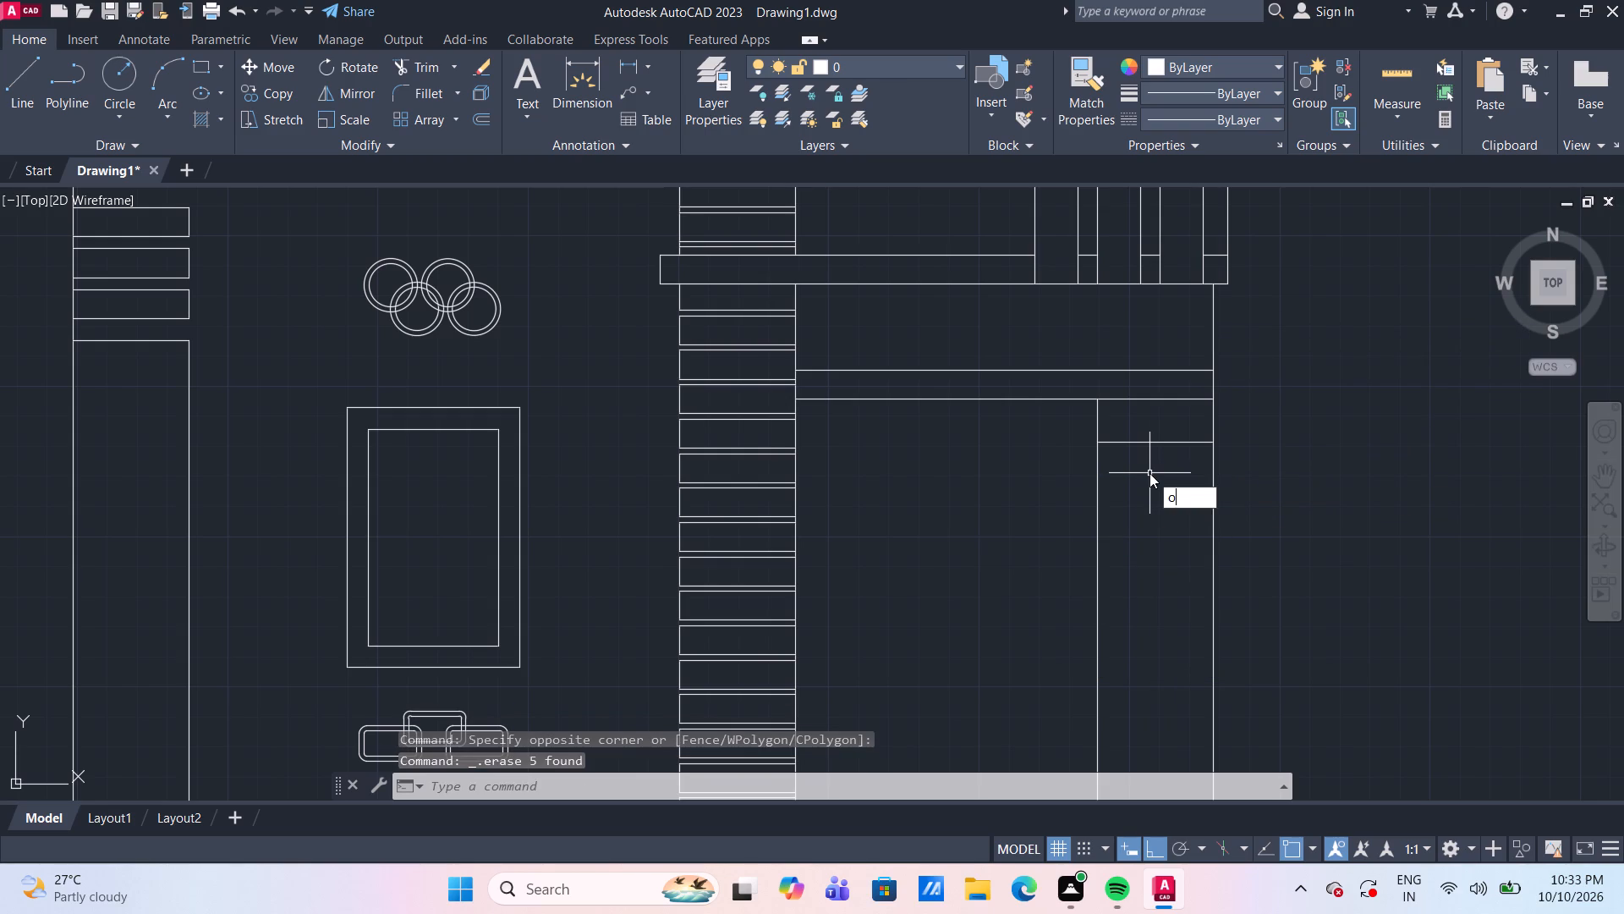
key("space")
key("space")
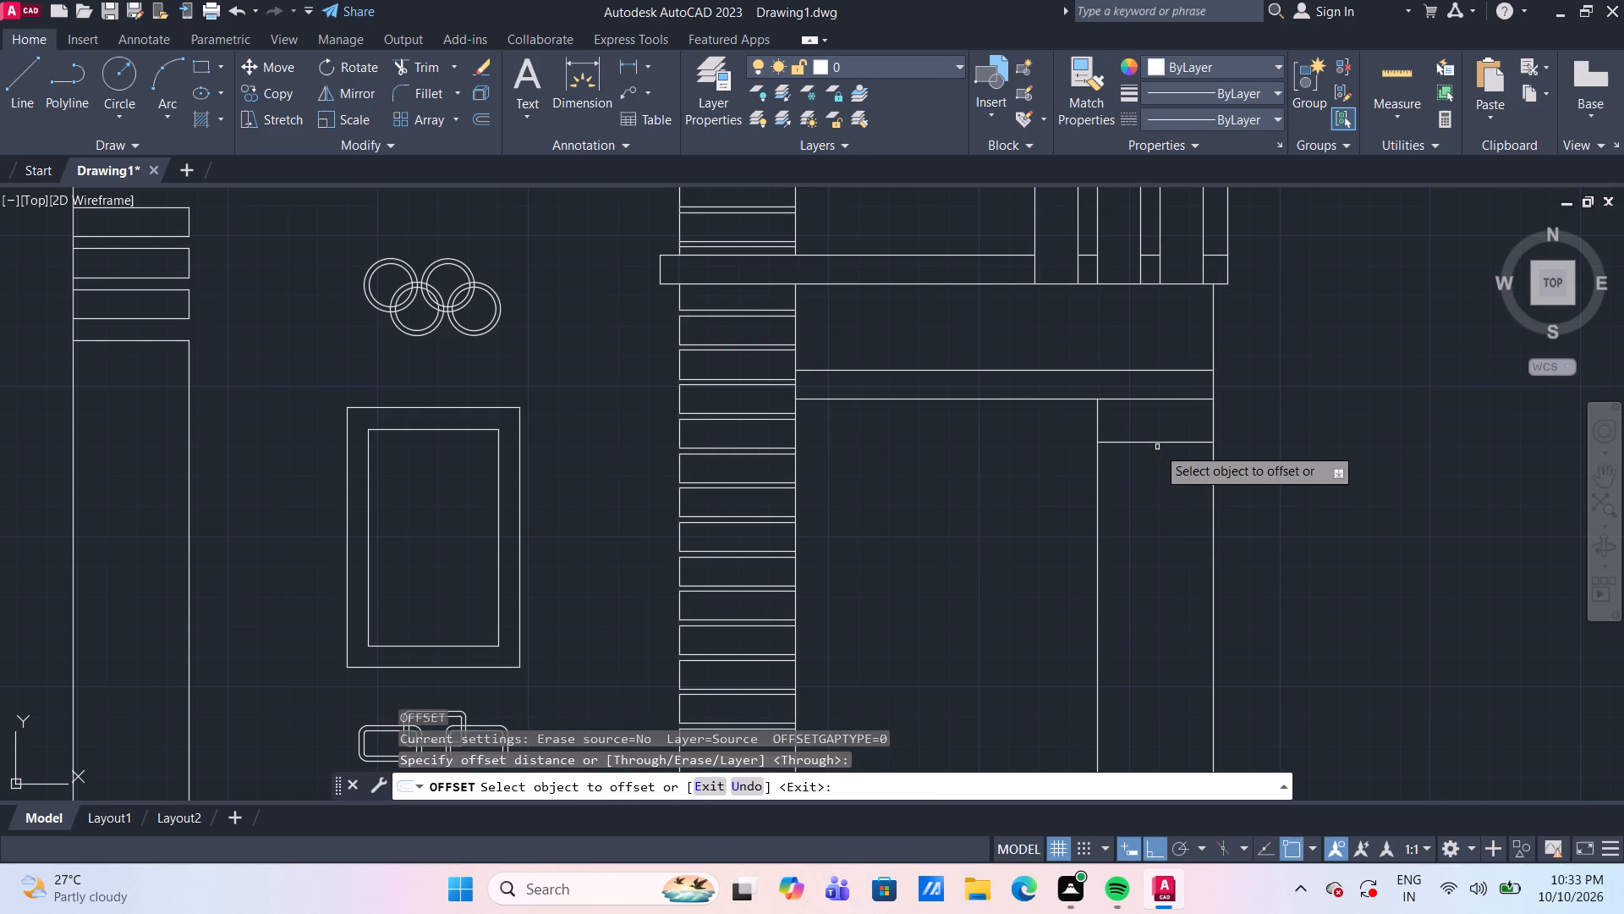
left_click(1160, 443)
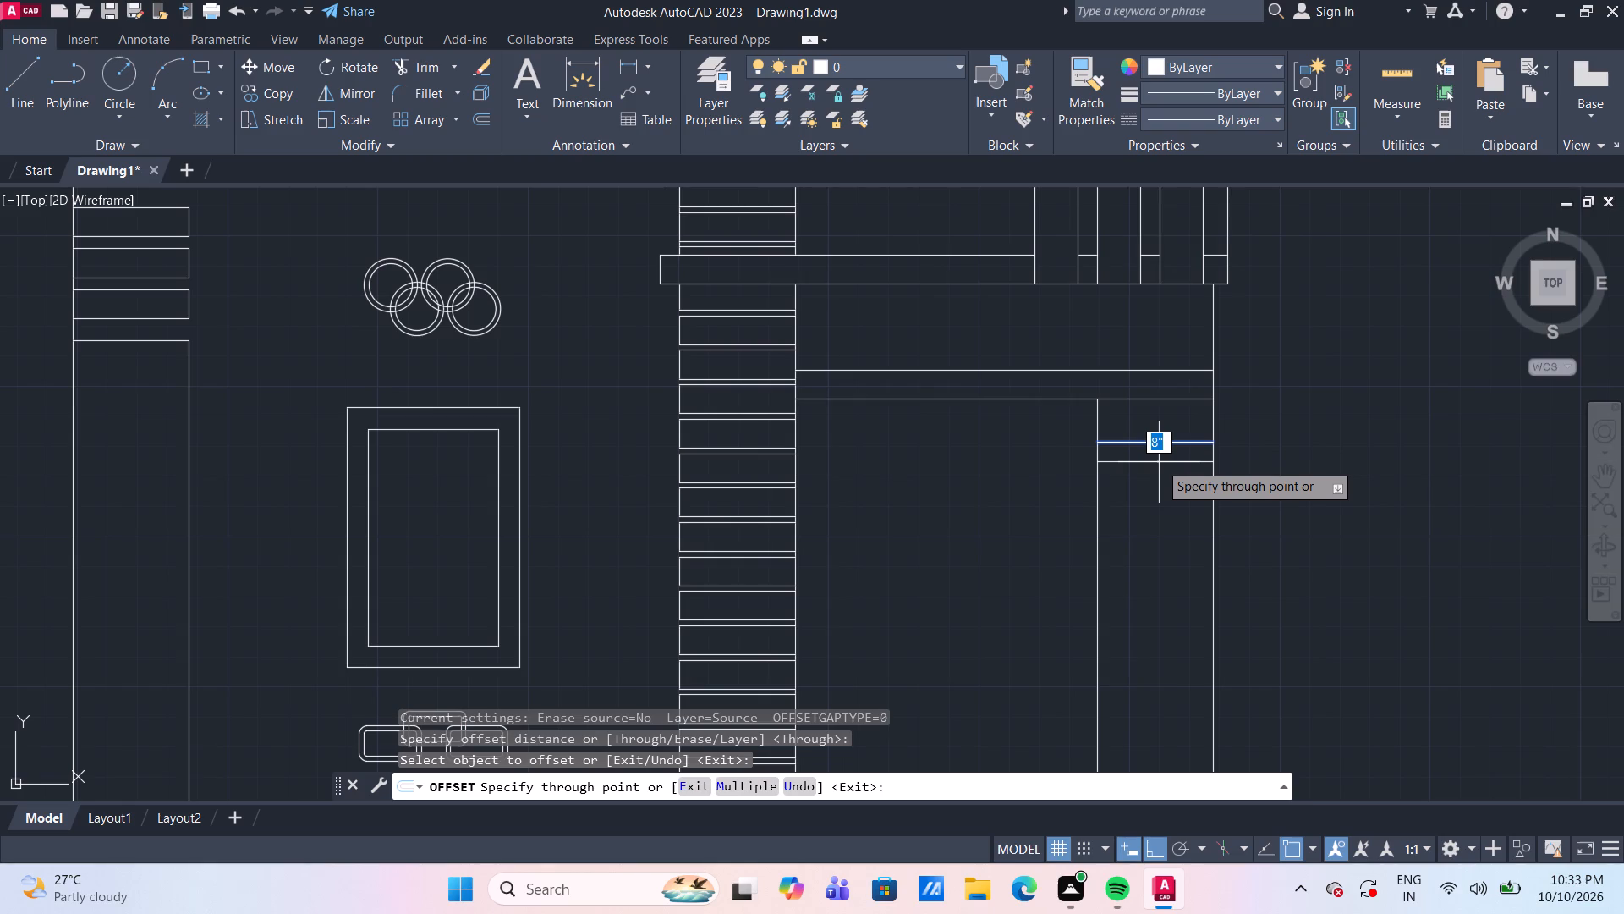
type("8\"")
key("Return")
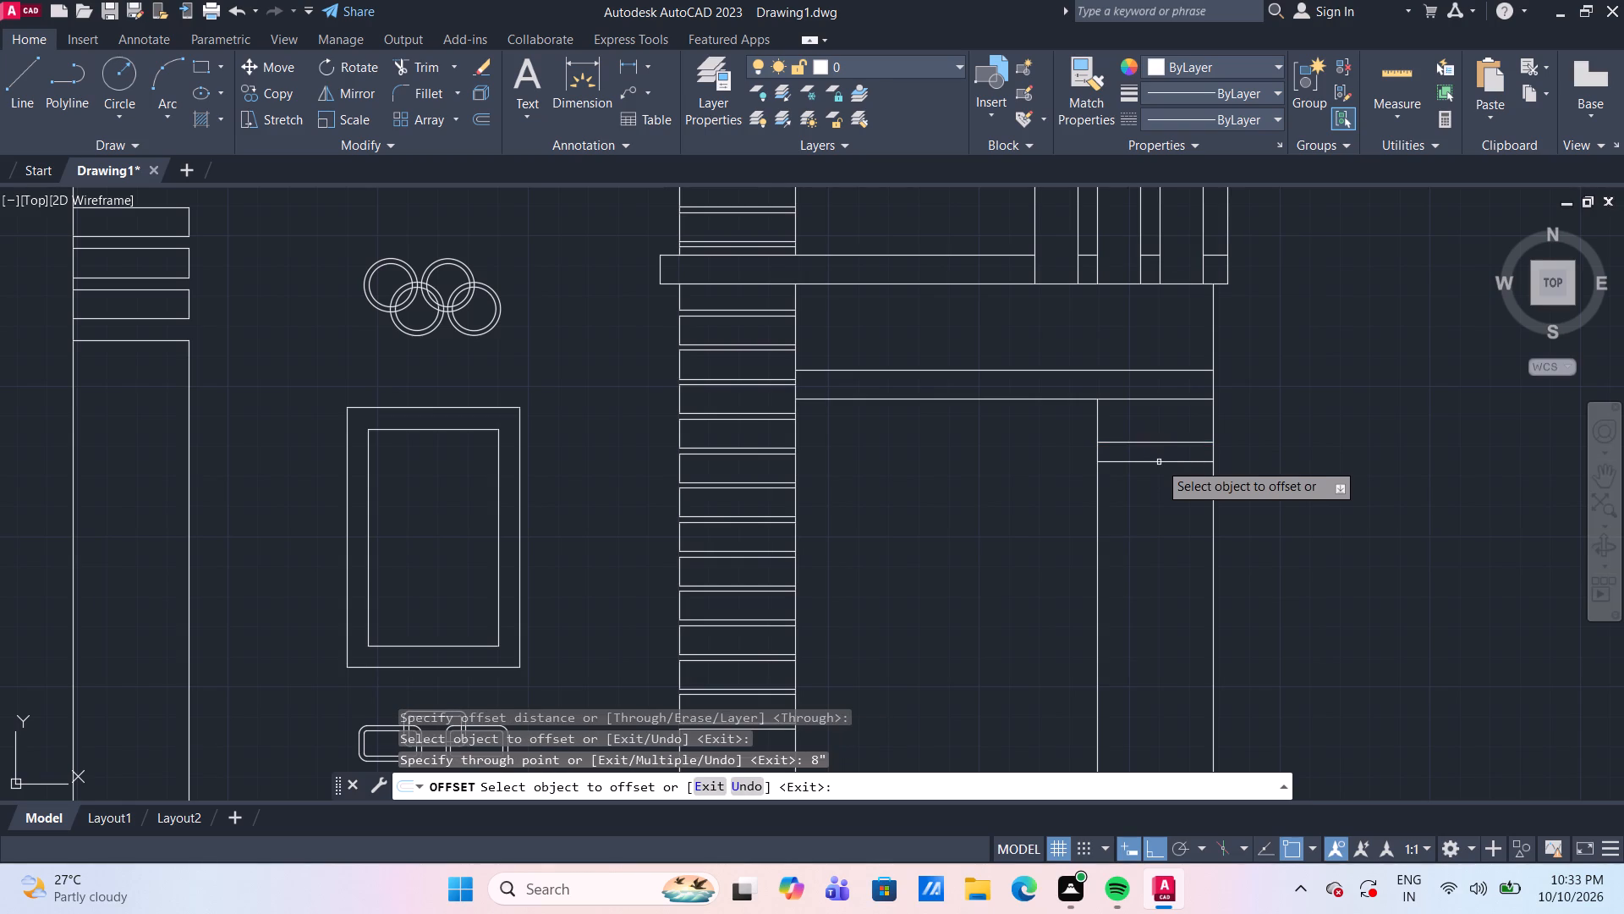
left_click(1159, 462)
type("1'6\"")
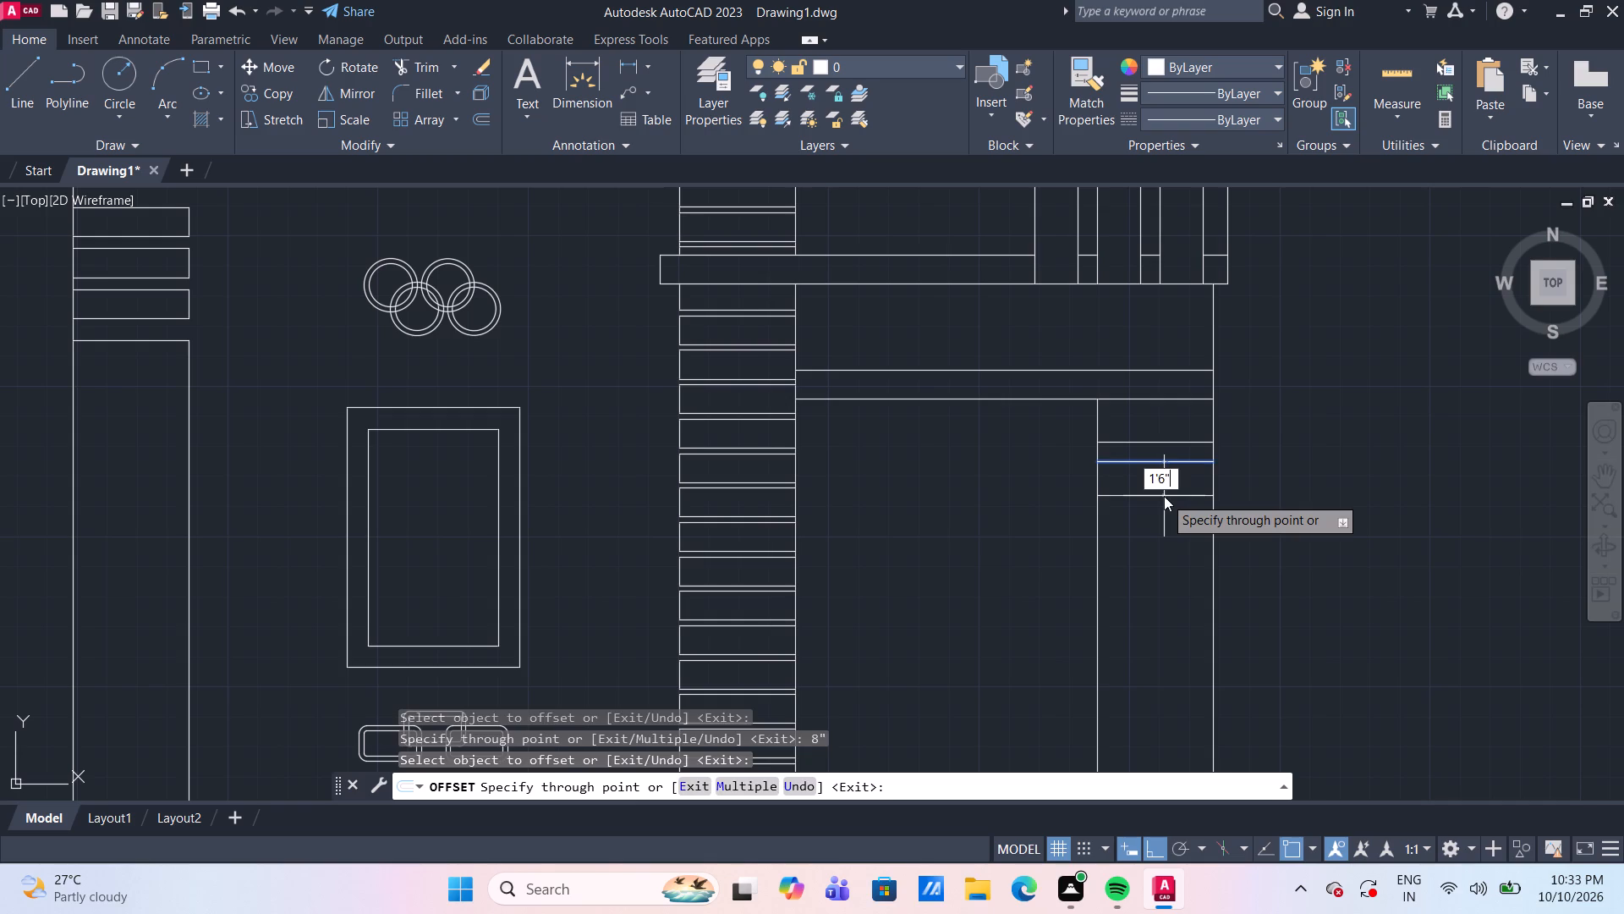
key("Return")
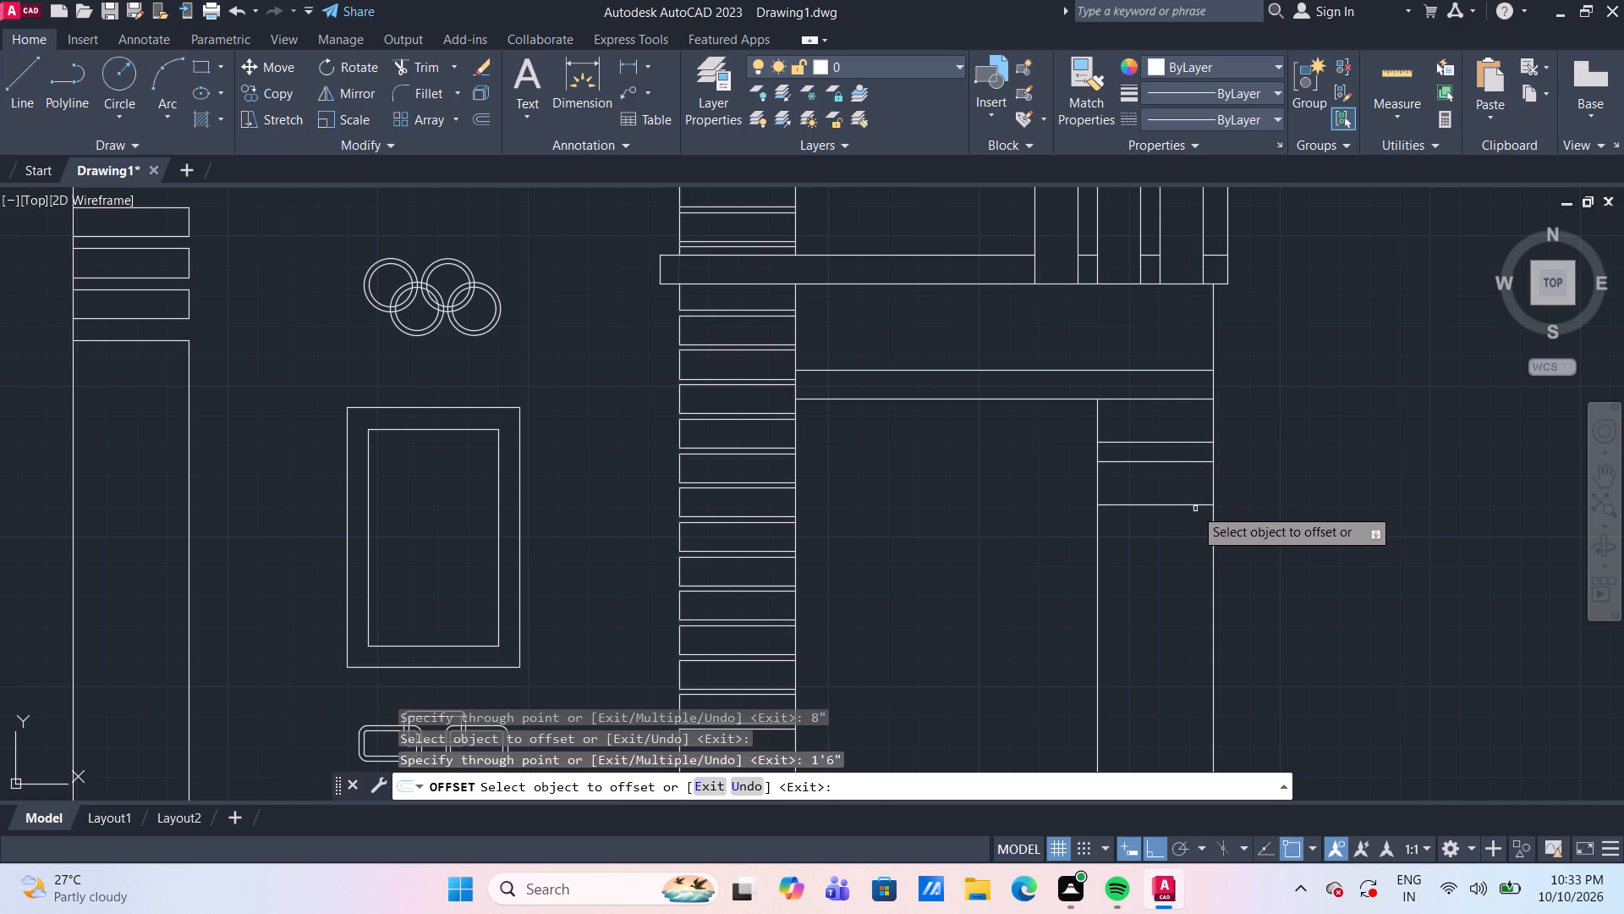
Offset the lowest short line 8" downward to form a second band, and offset that copy another 1'6" downward.
left_click(1193, 506)
type("8\"")
key("Return")
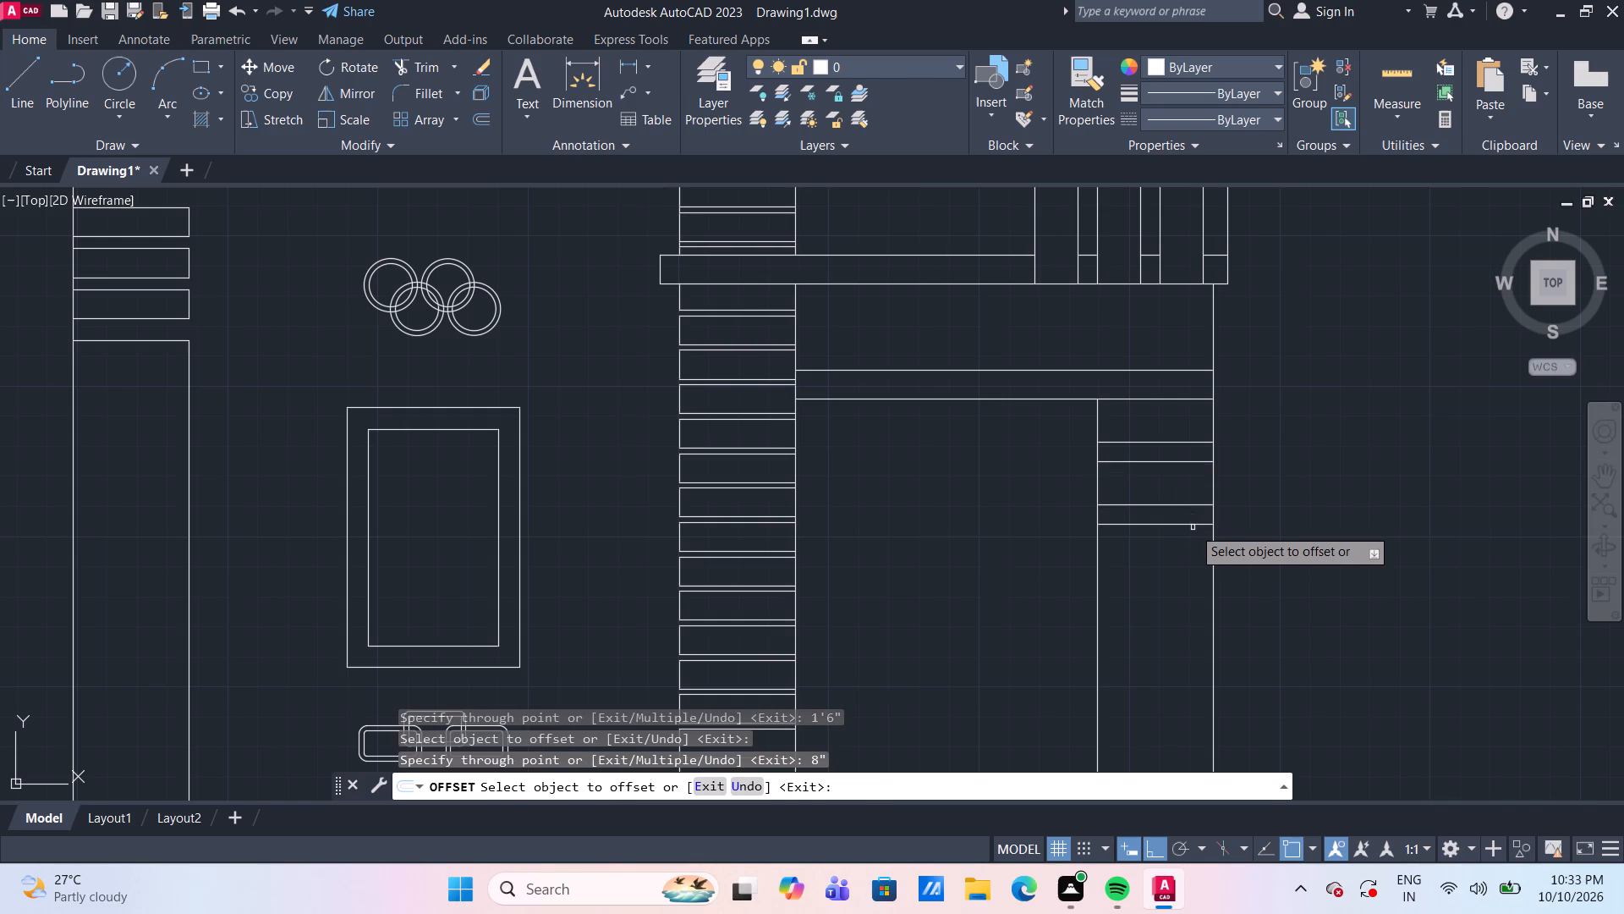
left_click(1193, 523)
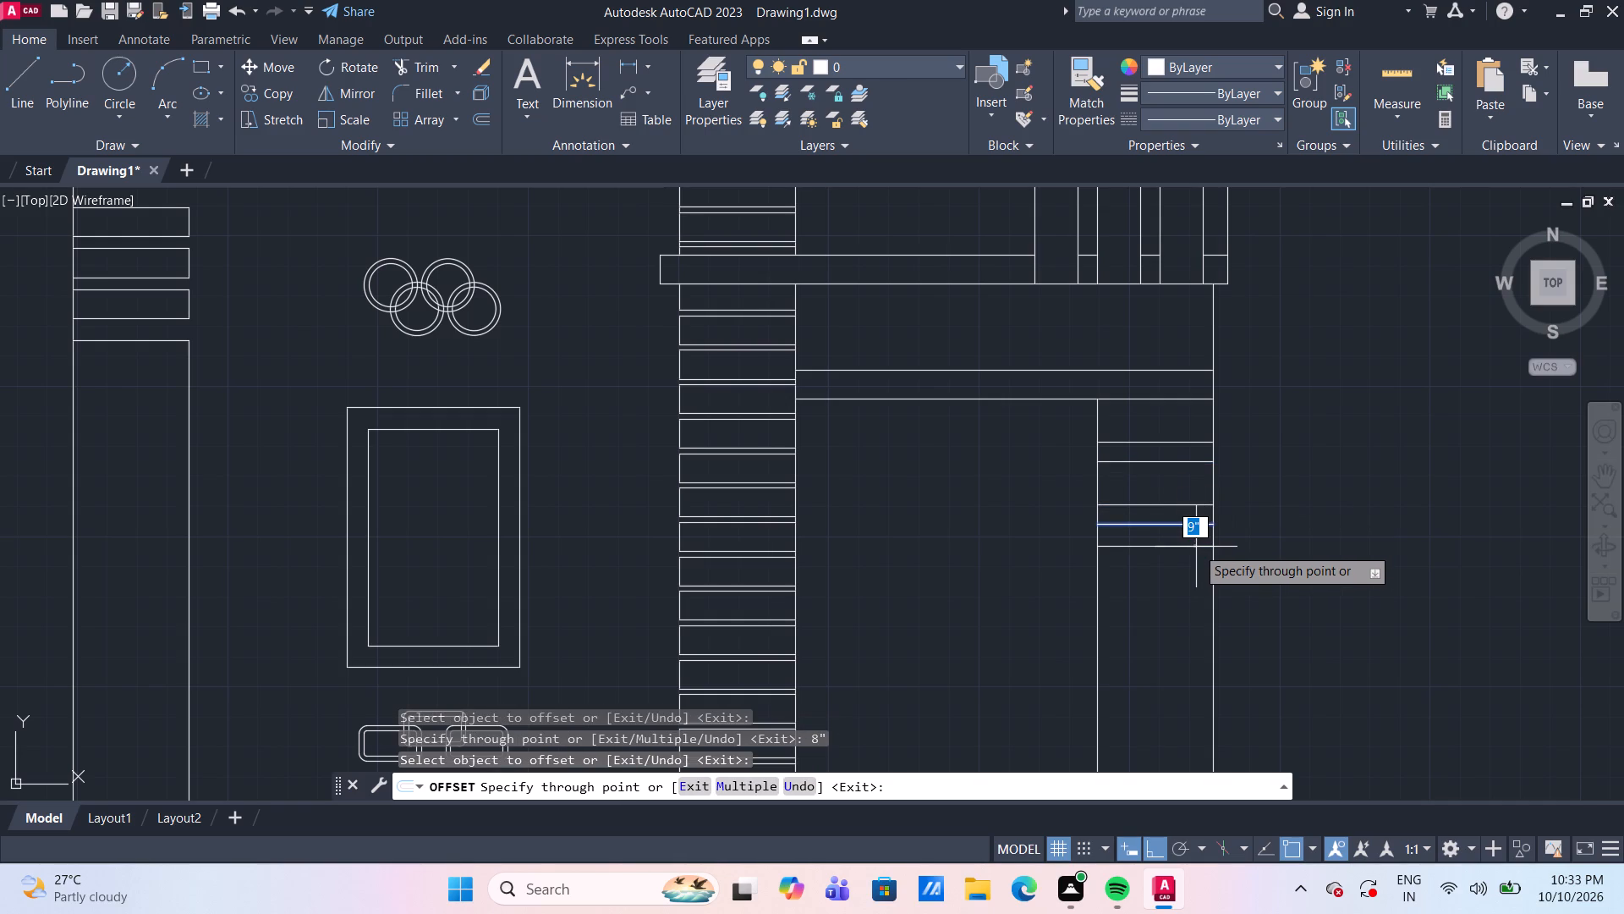
type("1'6\"")
key("Return")
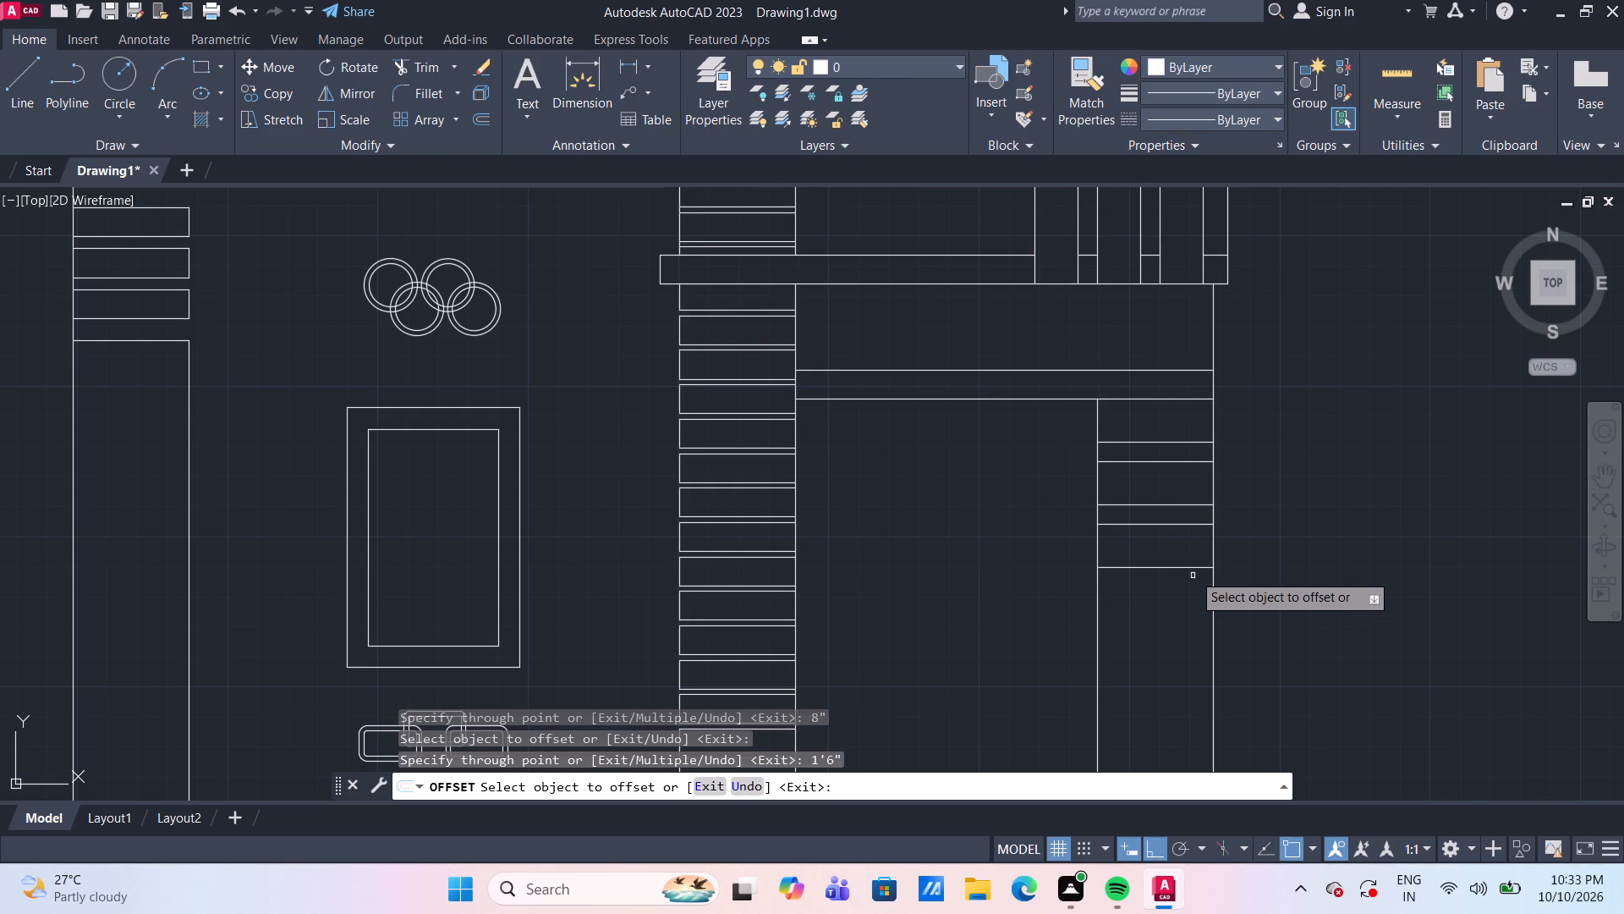
Offset the lowest short line 8" downward to form a third band, and offset that copy another 1'6" downward.
left_click_drag(1193, 569, 1193, 578)
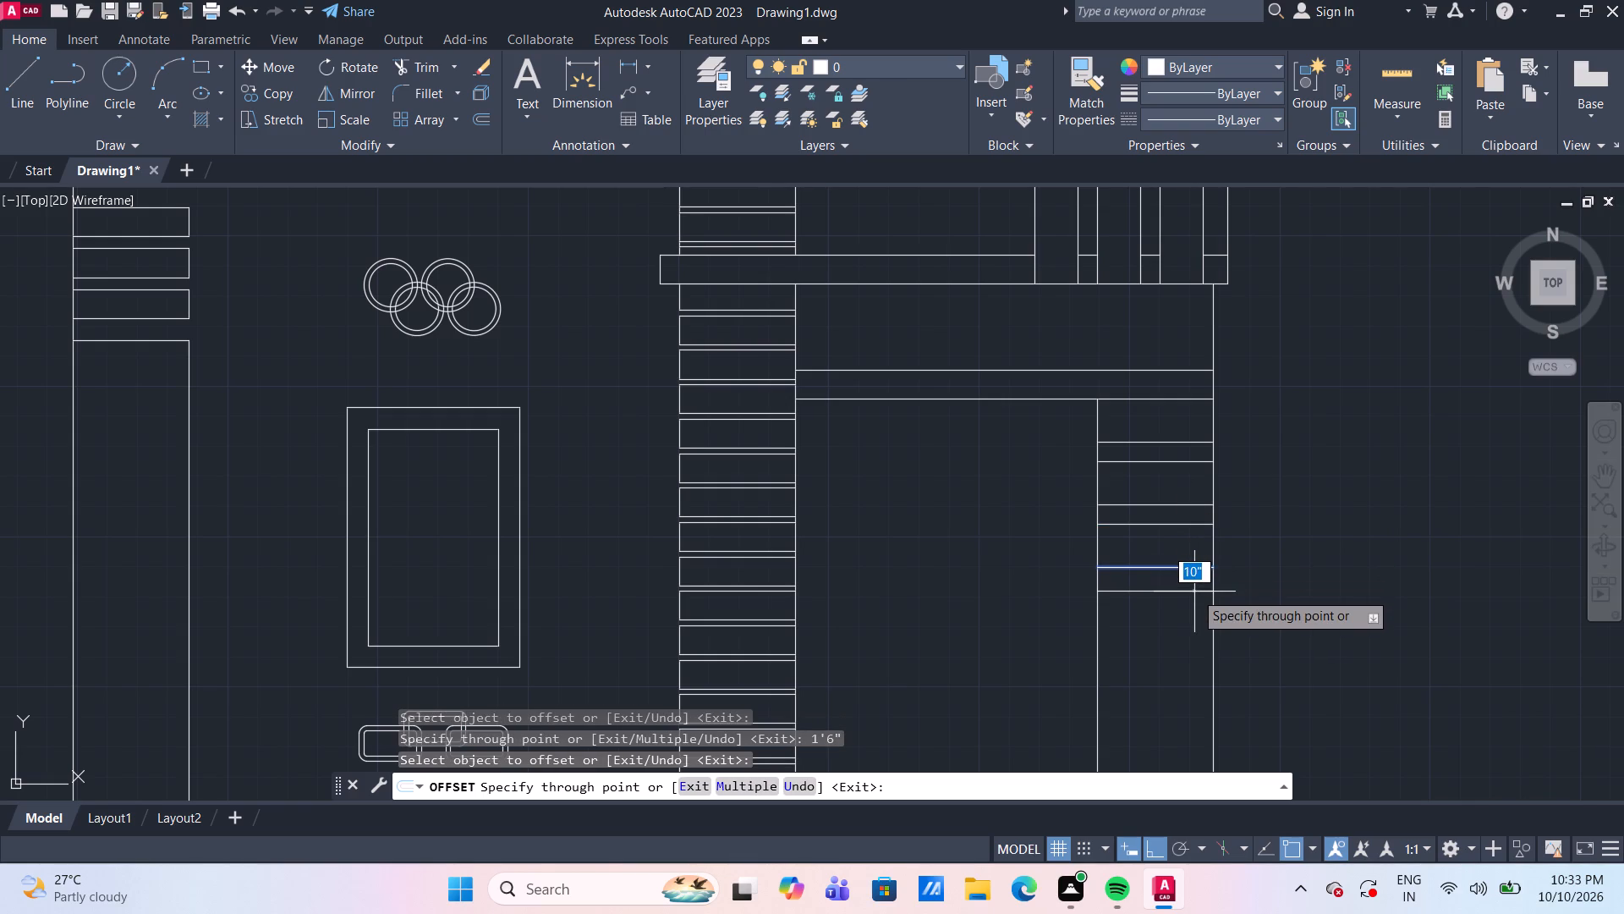
type("8\"")
key("Return")
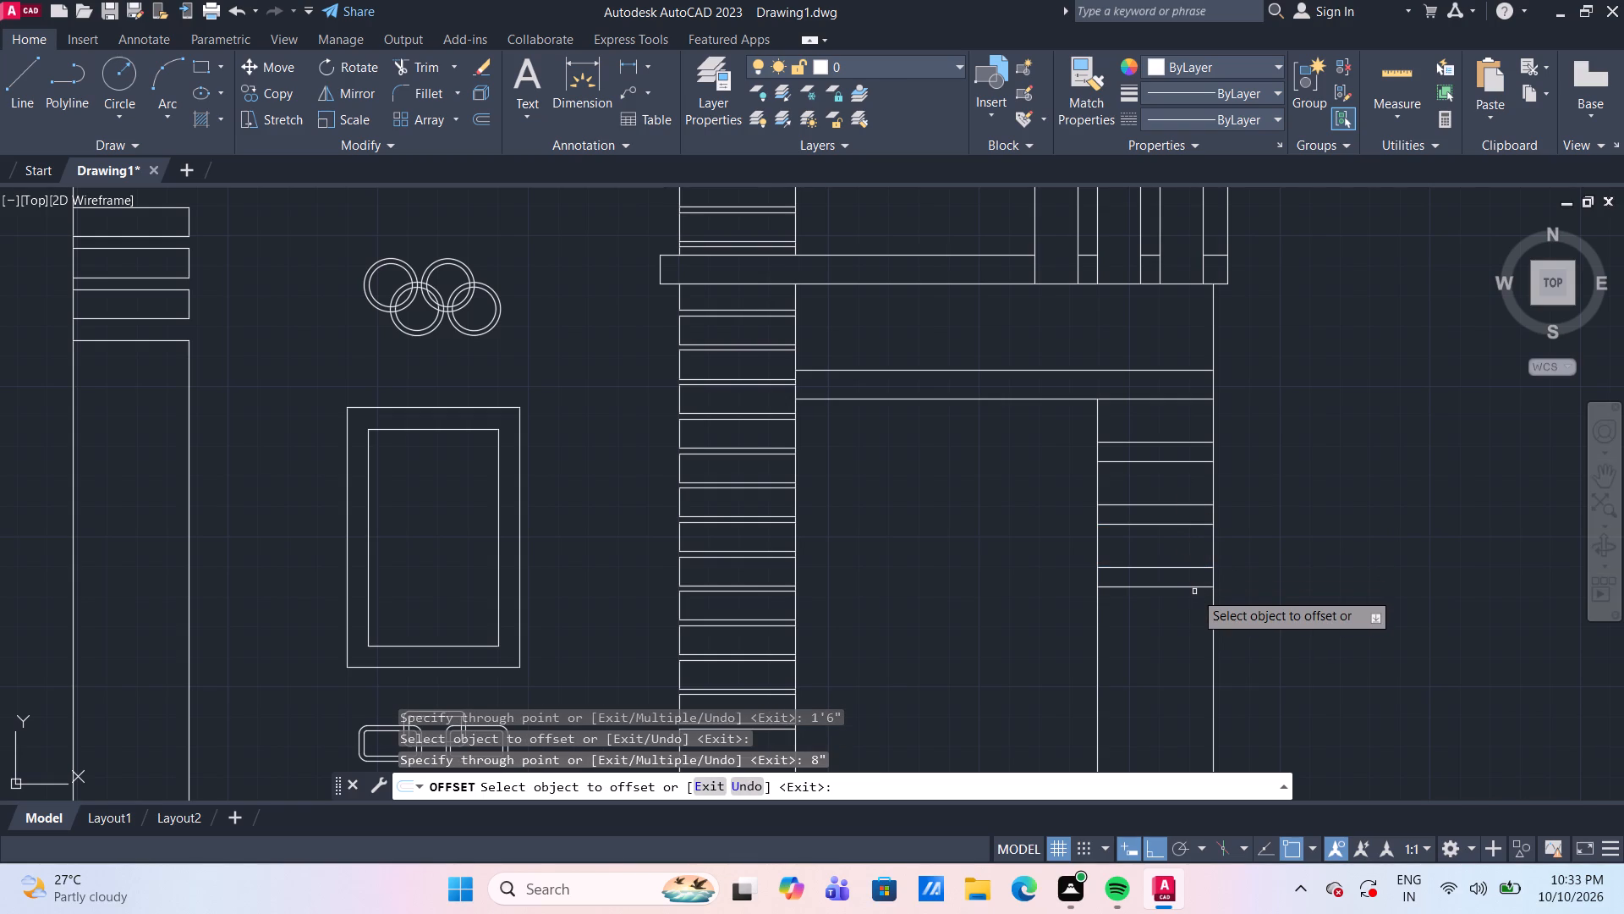
left_click(1187, 587)
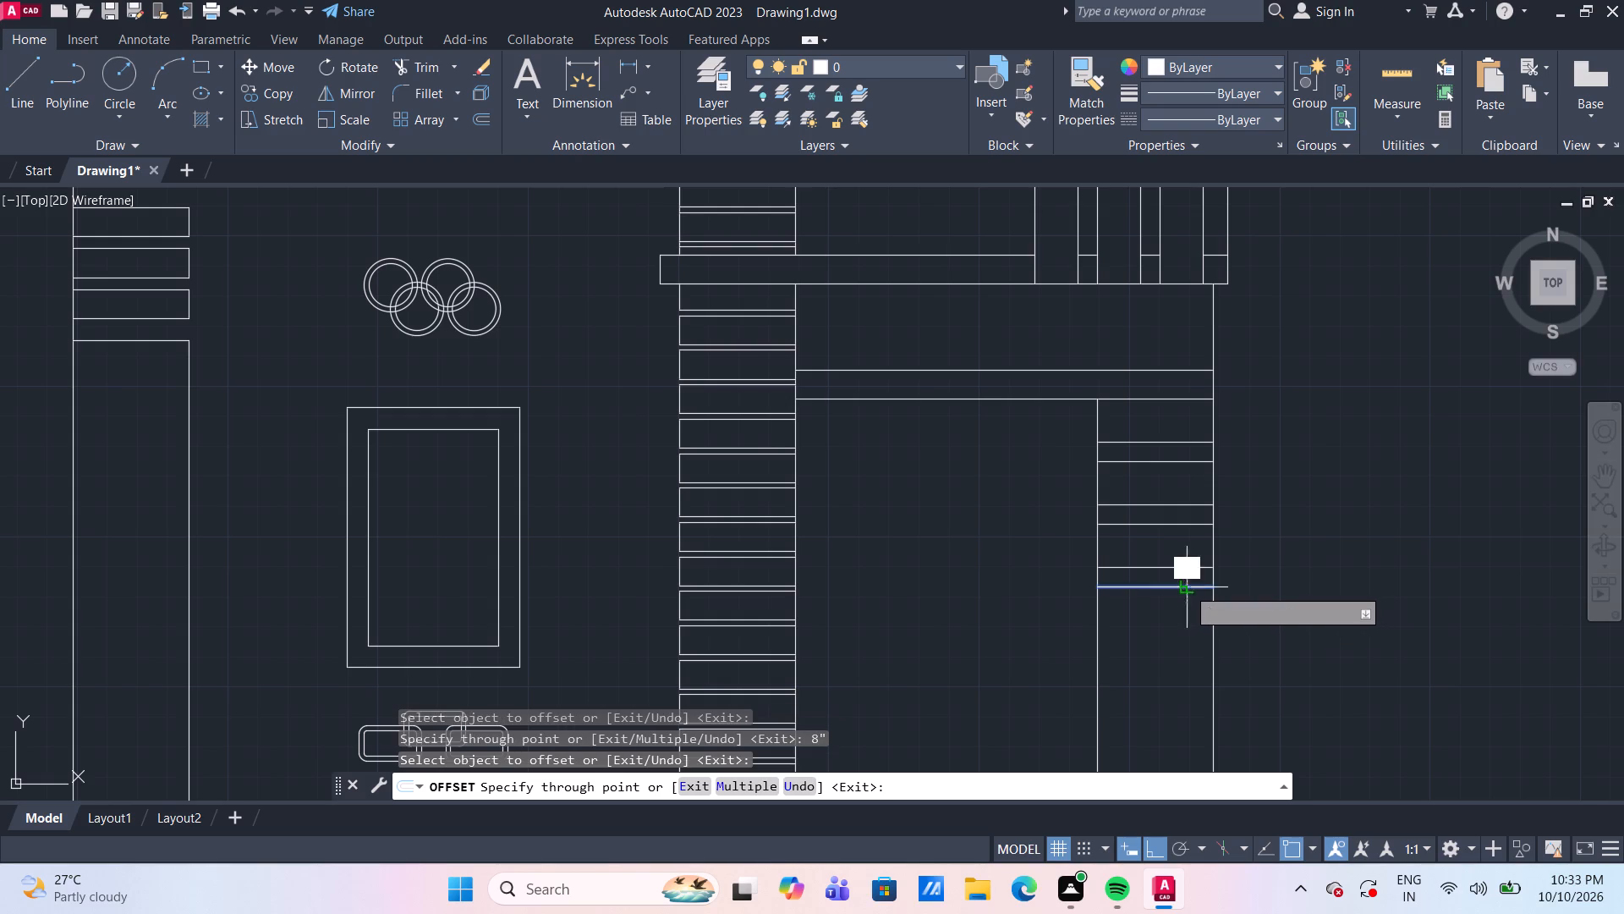
type("1'6\"")
key("Return")
Offset the lowest short line 8" downward to form a fourth band, and offset that copy another 1'6" downward.
scroll(1185, 619, "down", 1)
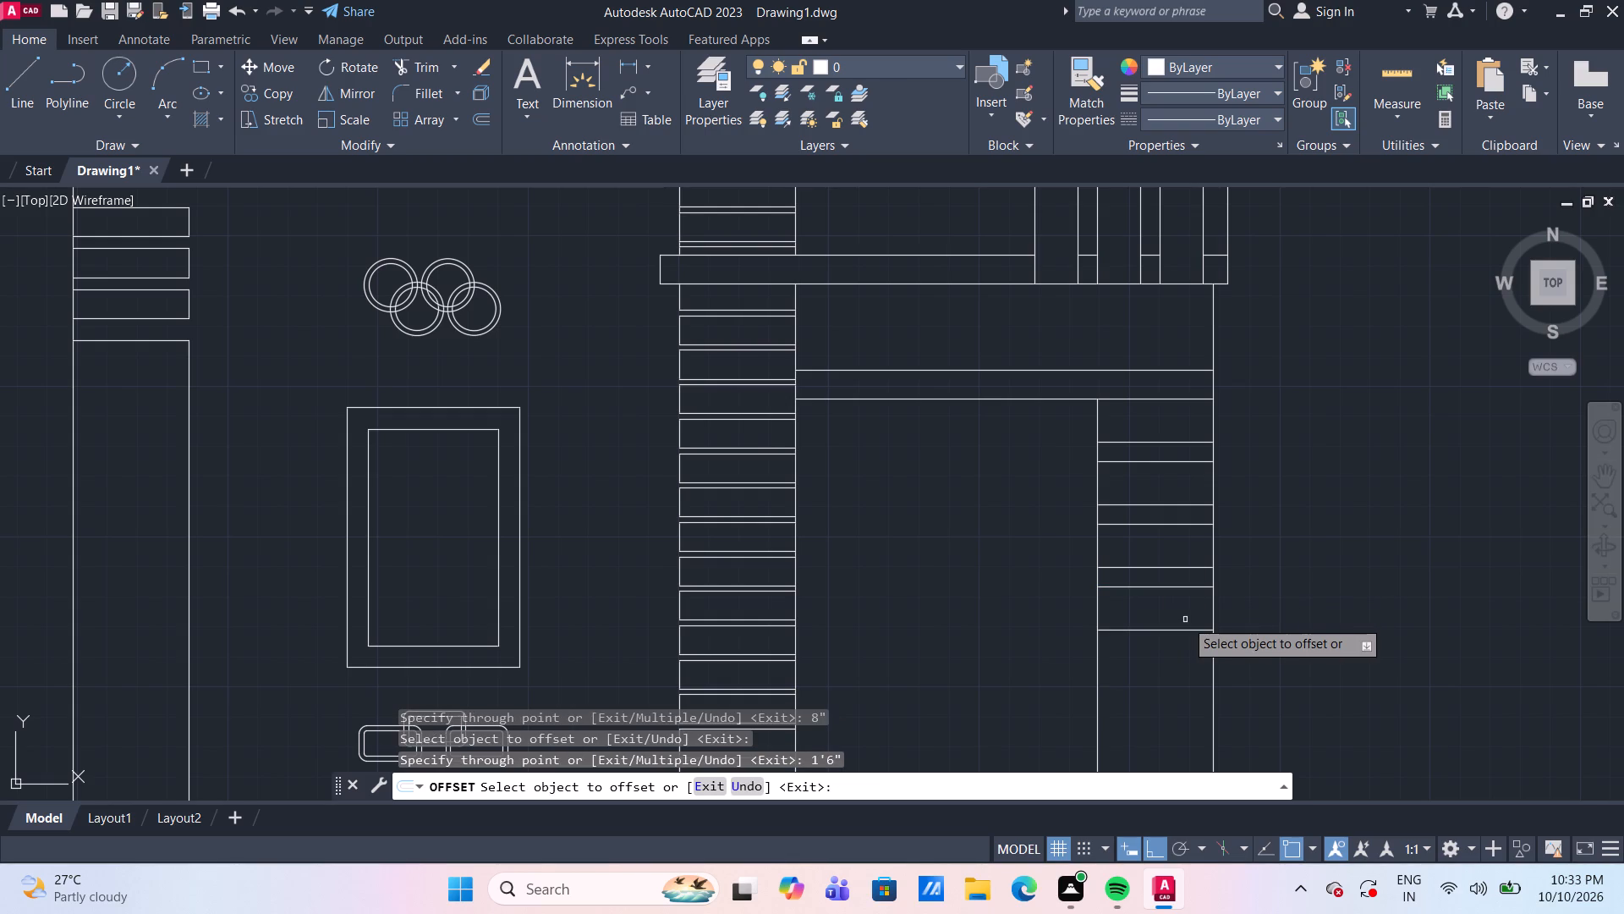
scroll(1182, 616, "down", 1)
scroll(1171, 653, "up", 2)
middle_click_drag(1168, 638, 1095, 498)
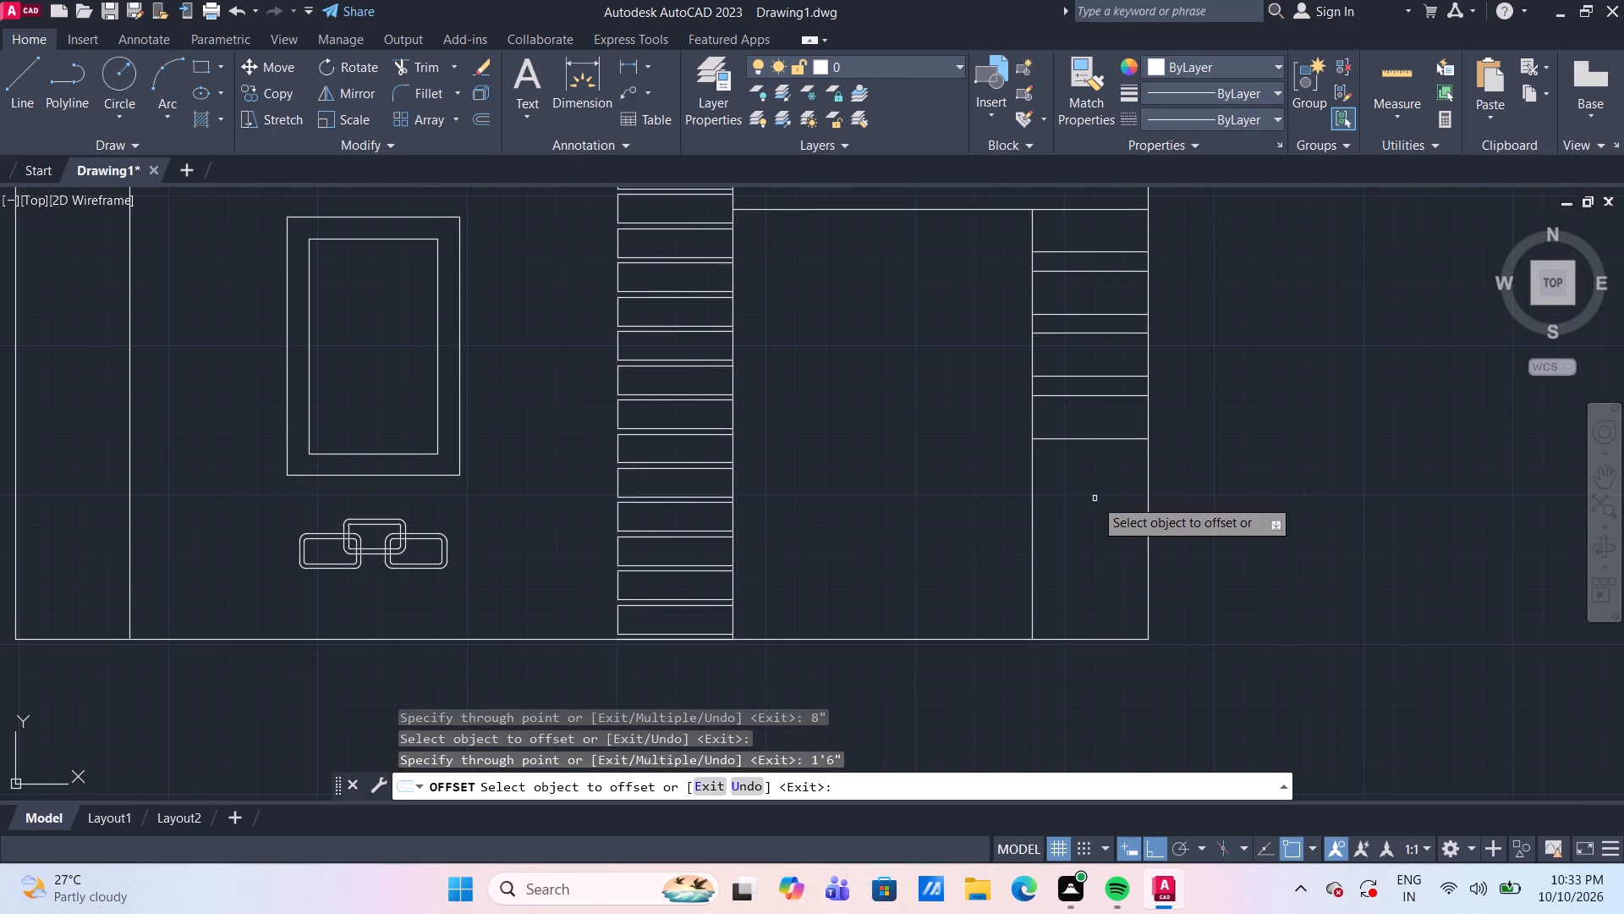
left_click_drag(1099, 439, 1099, 448)
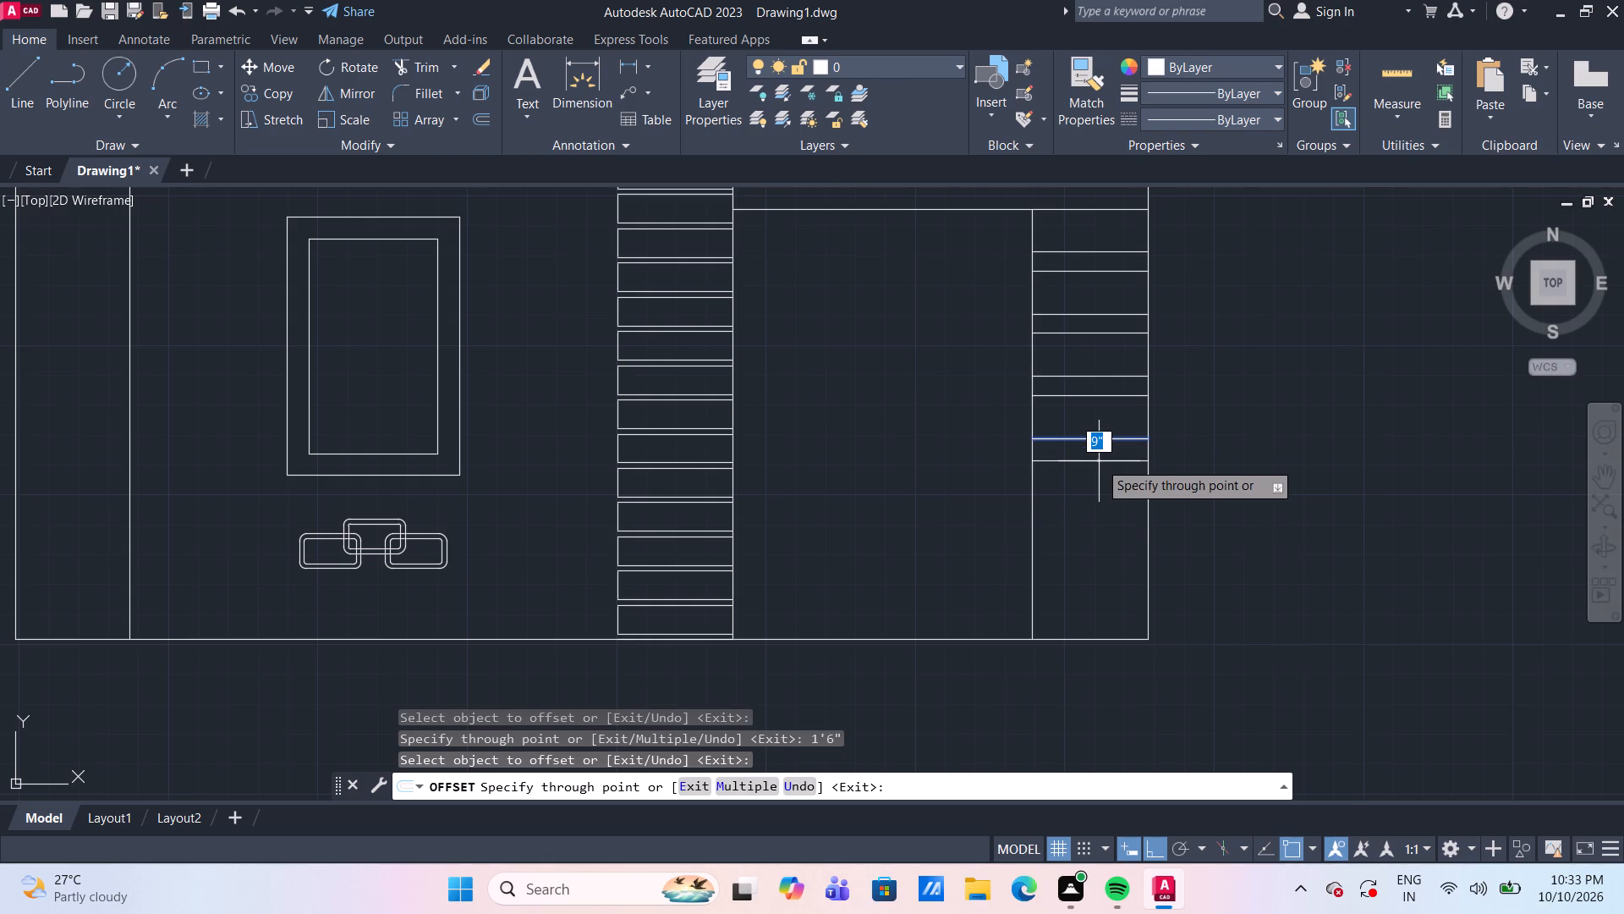
type("8\"")
key("Return")
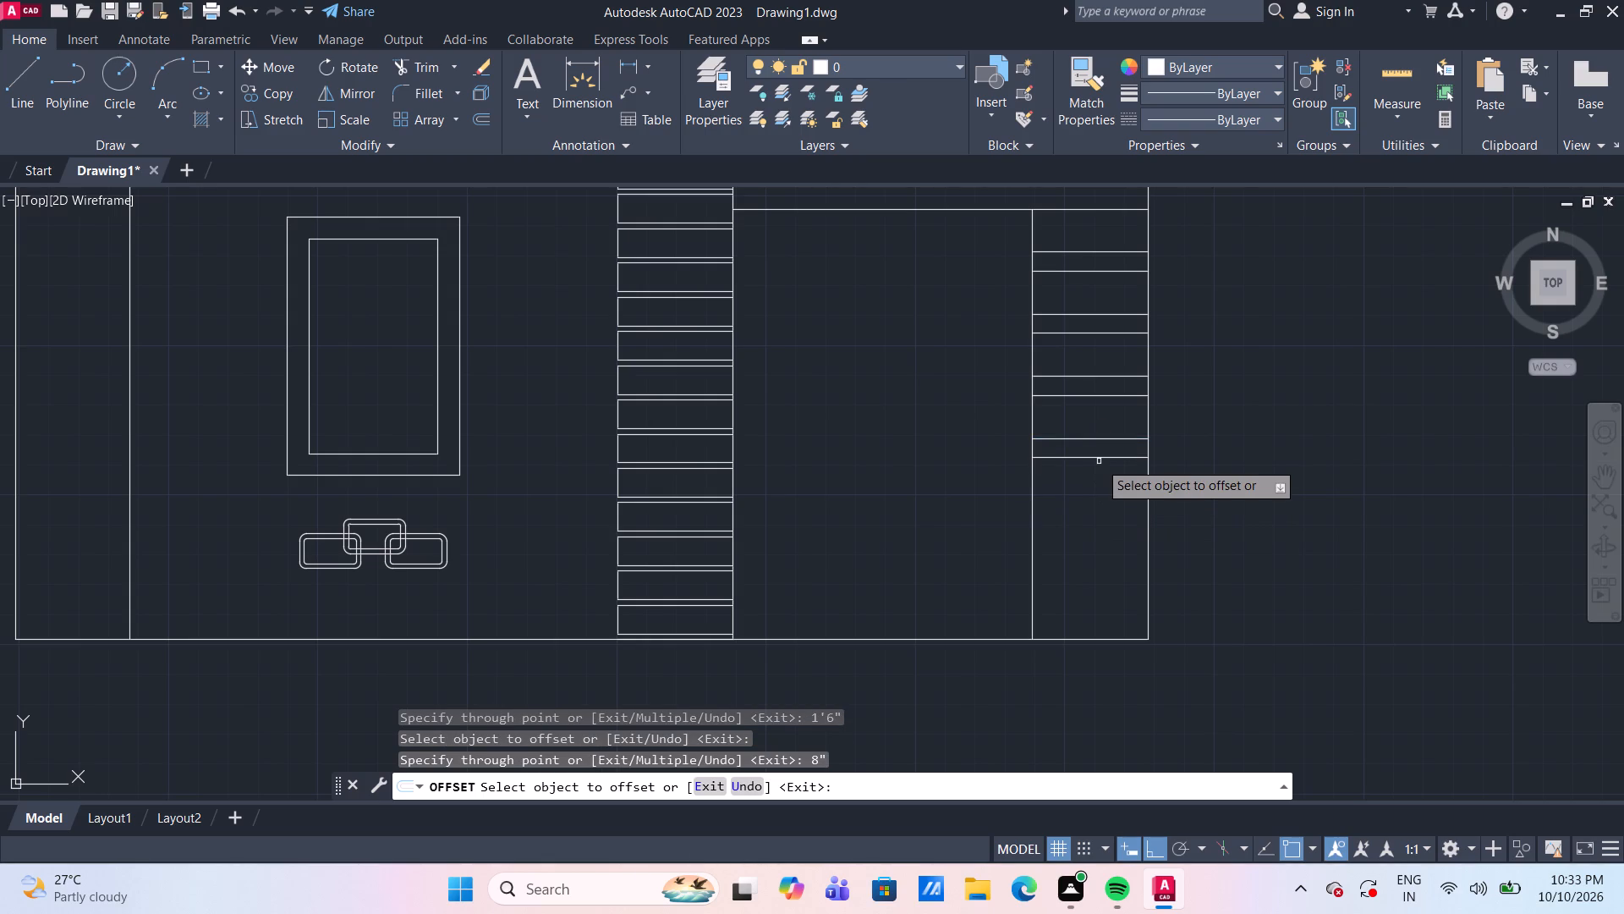
left_click_drag(1101, 459, 1106, 468)
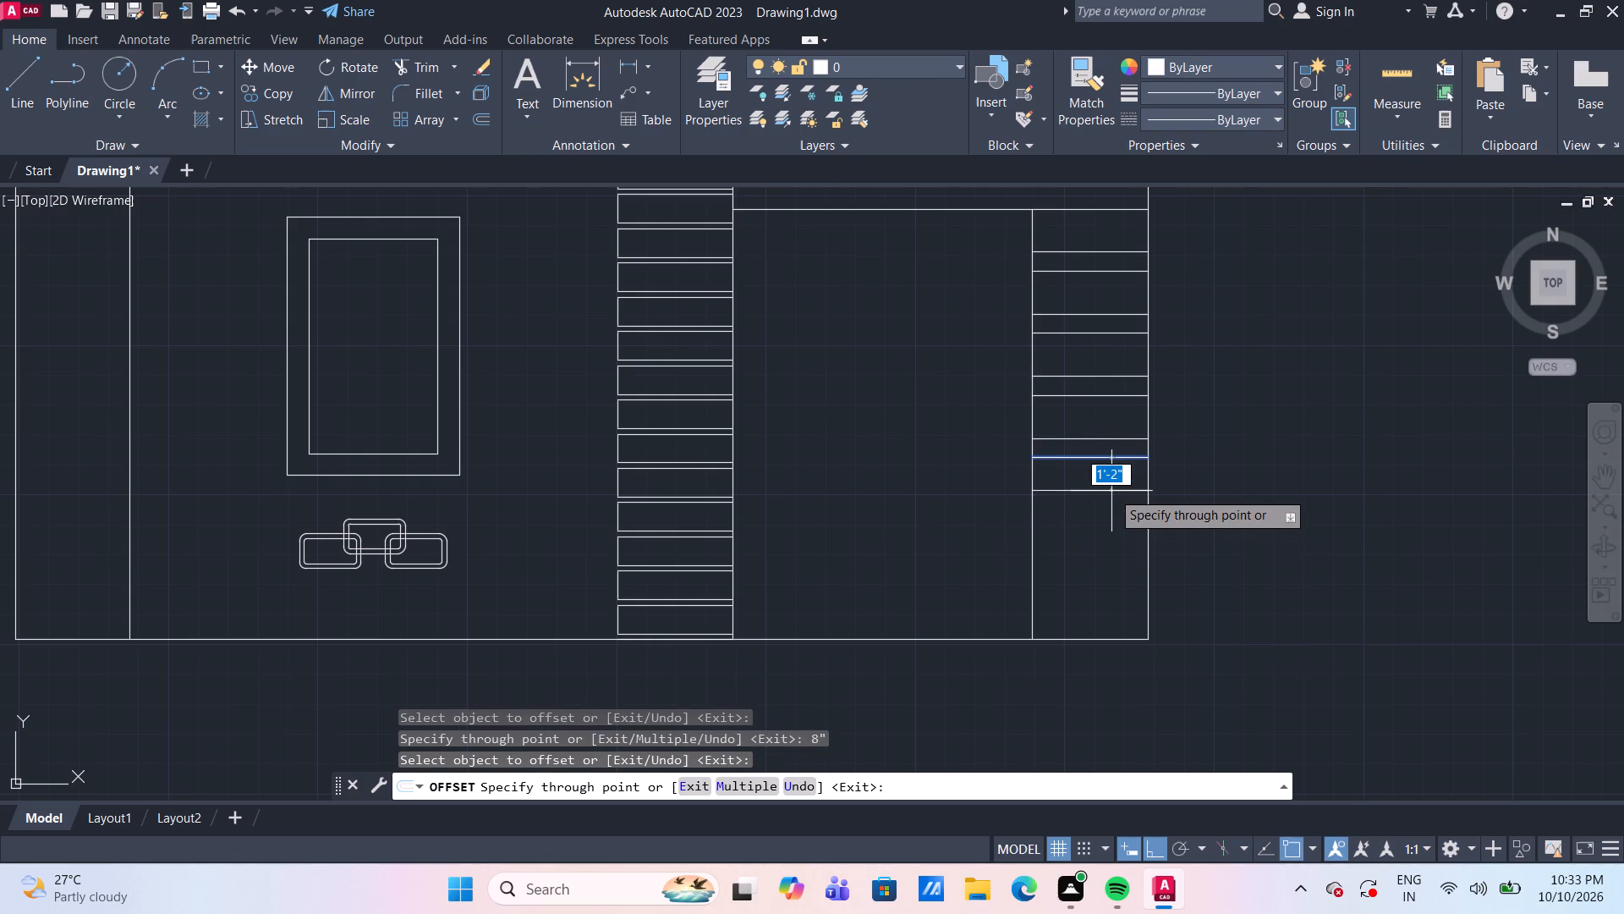
type("1'6\"")
key("Return")
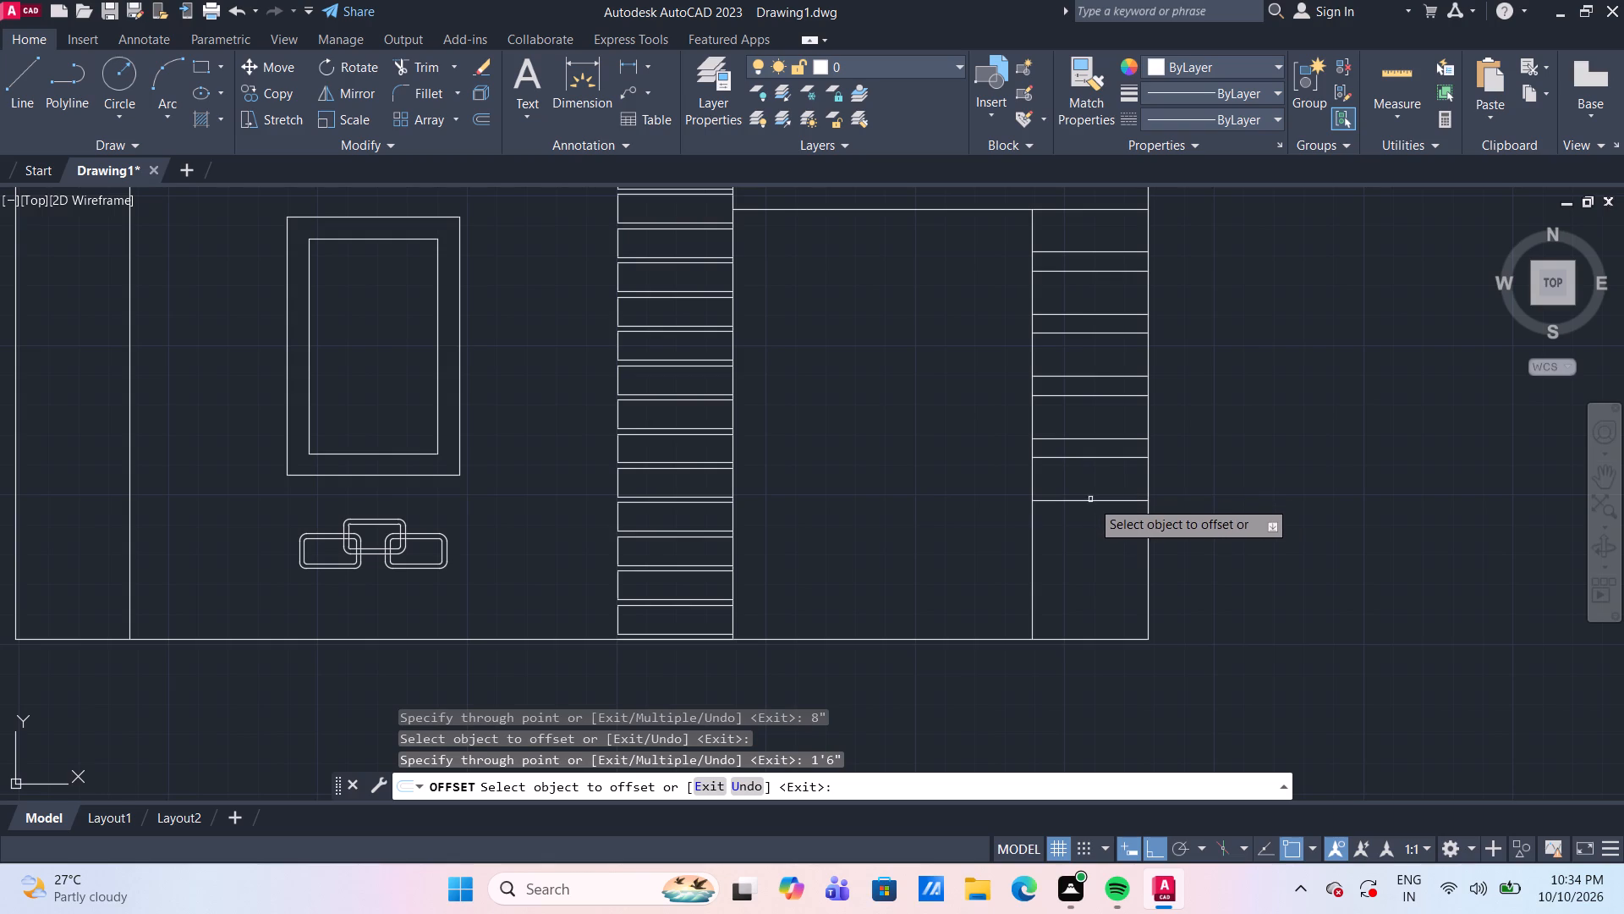
Offset the lowest short line 8" downward to form a fifth band, and offset that copy another 1'6" downward.
left_click(1093, 501)
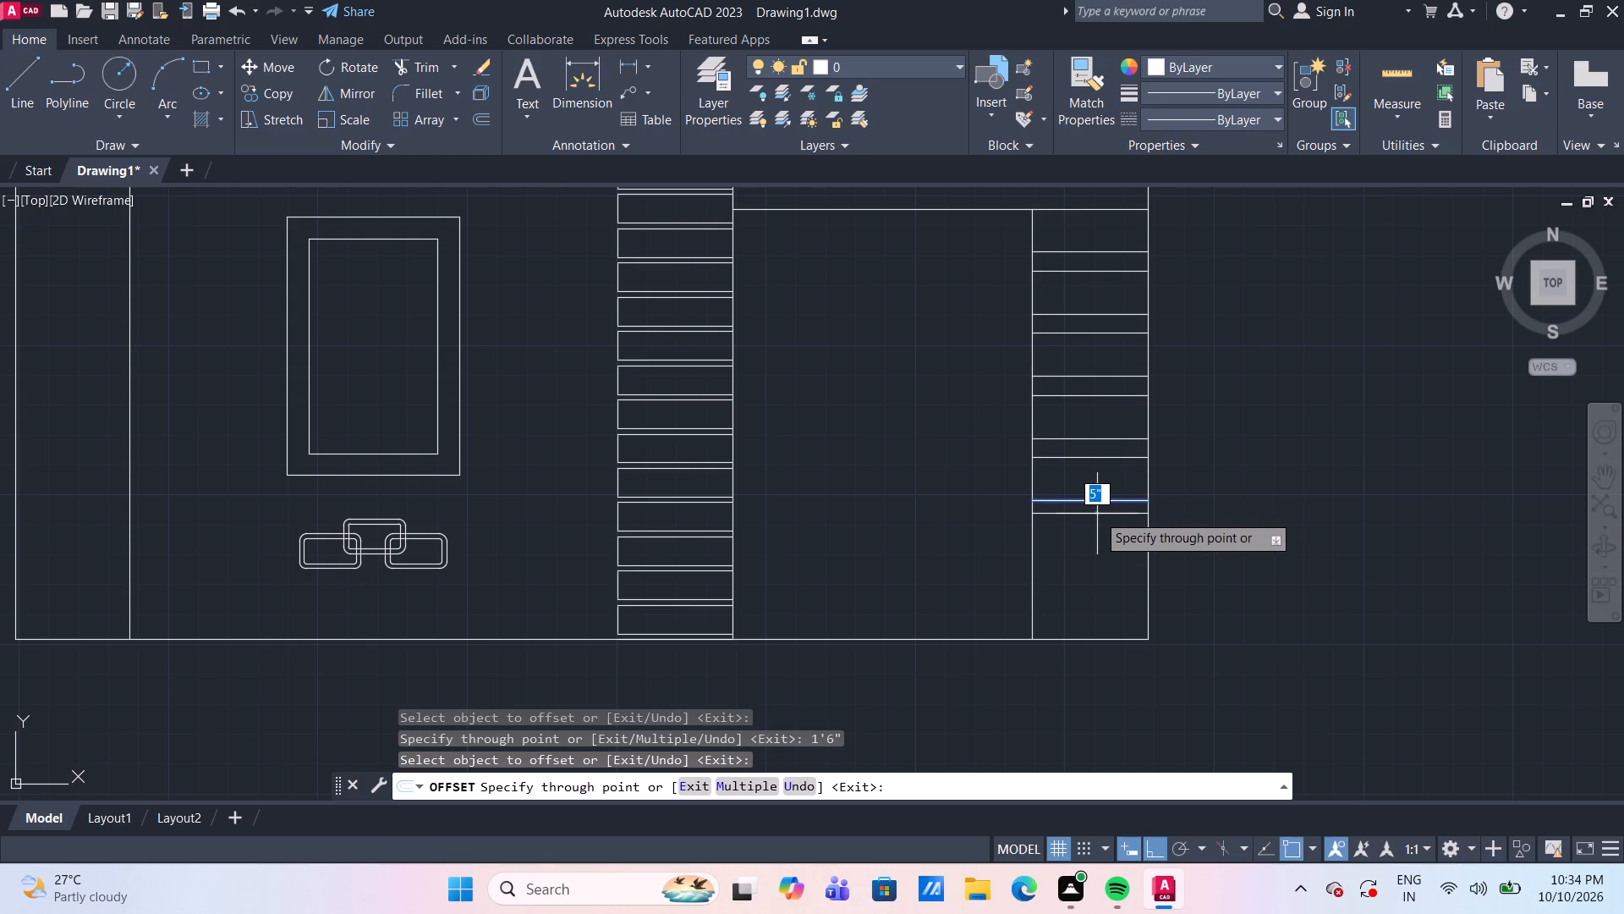
type("8\"")
key("Return")
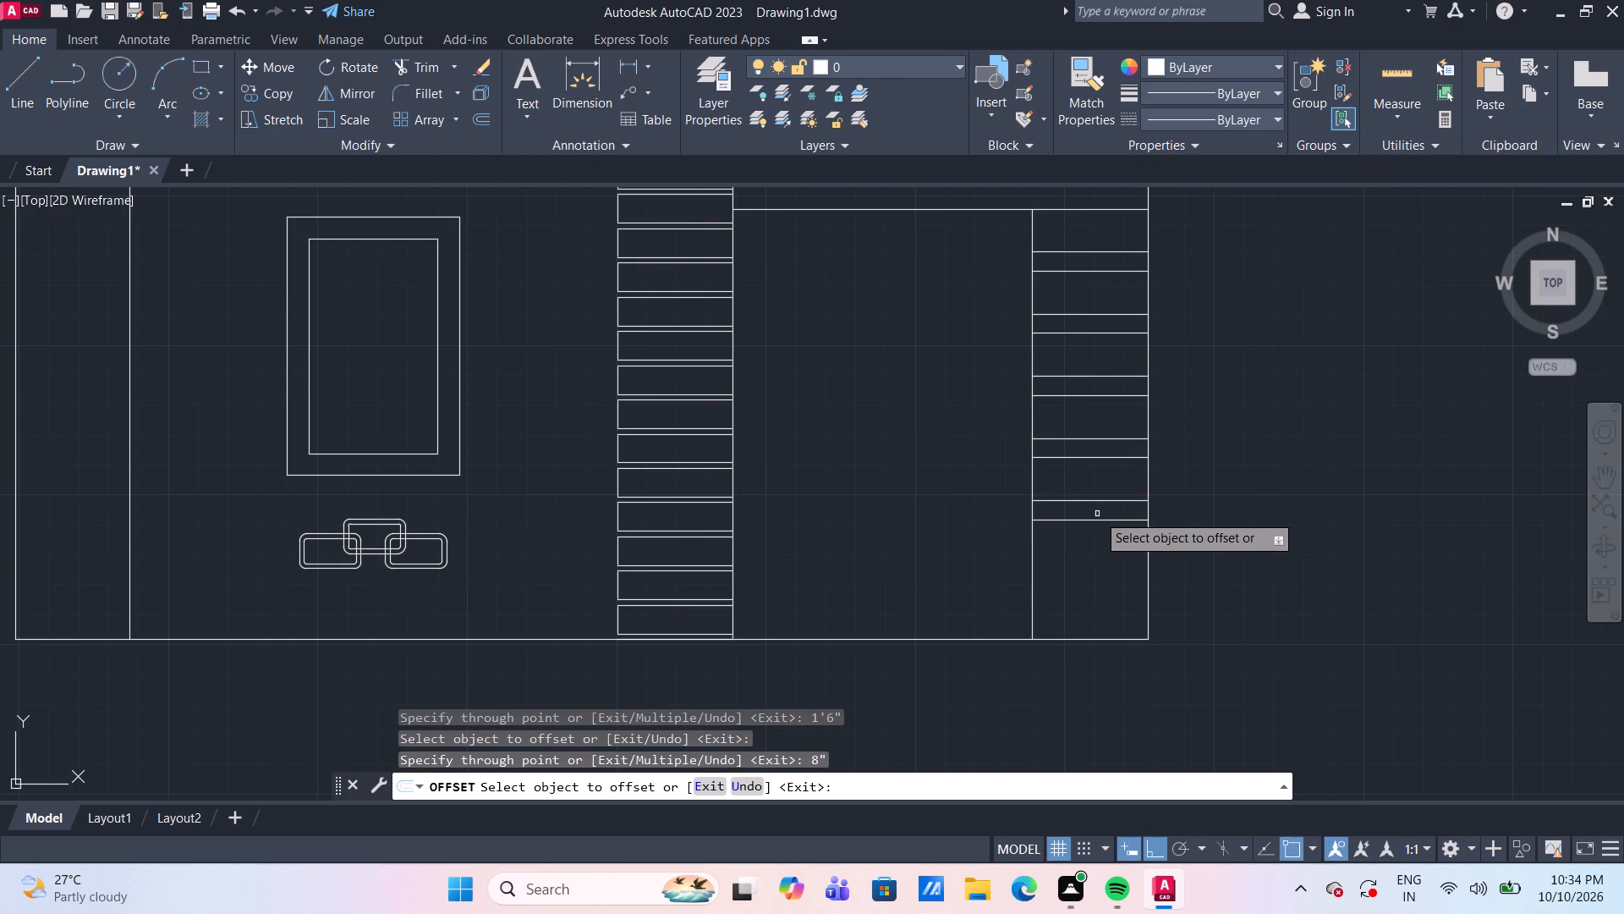
left_click(1106, 522)
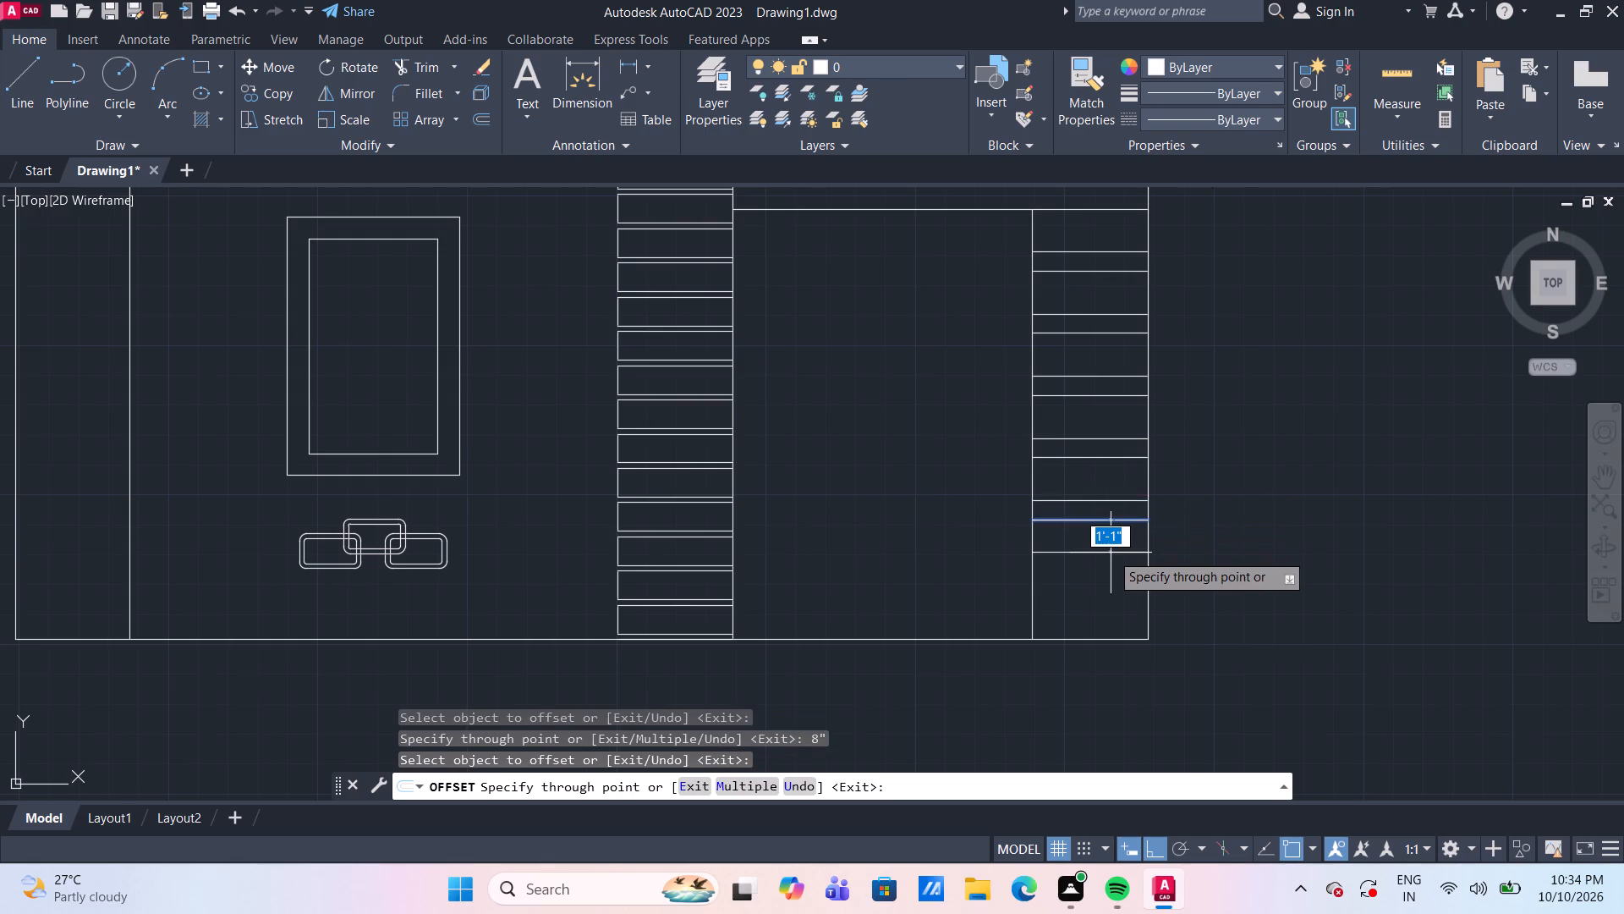
type("1'6\"")
key("Return")
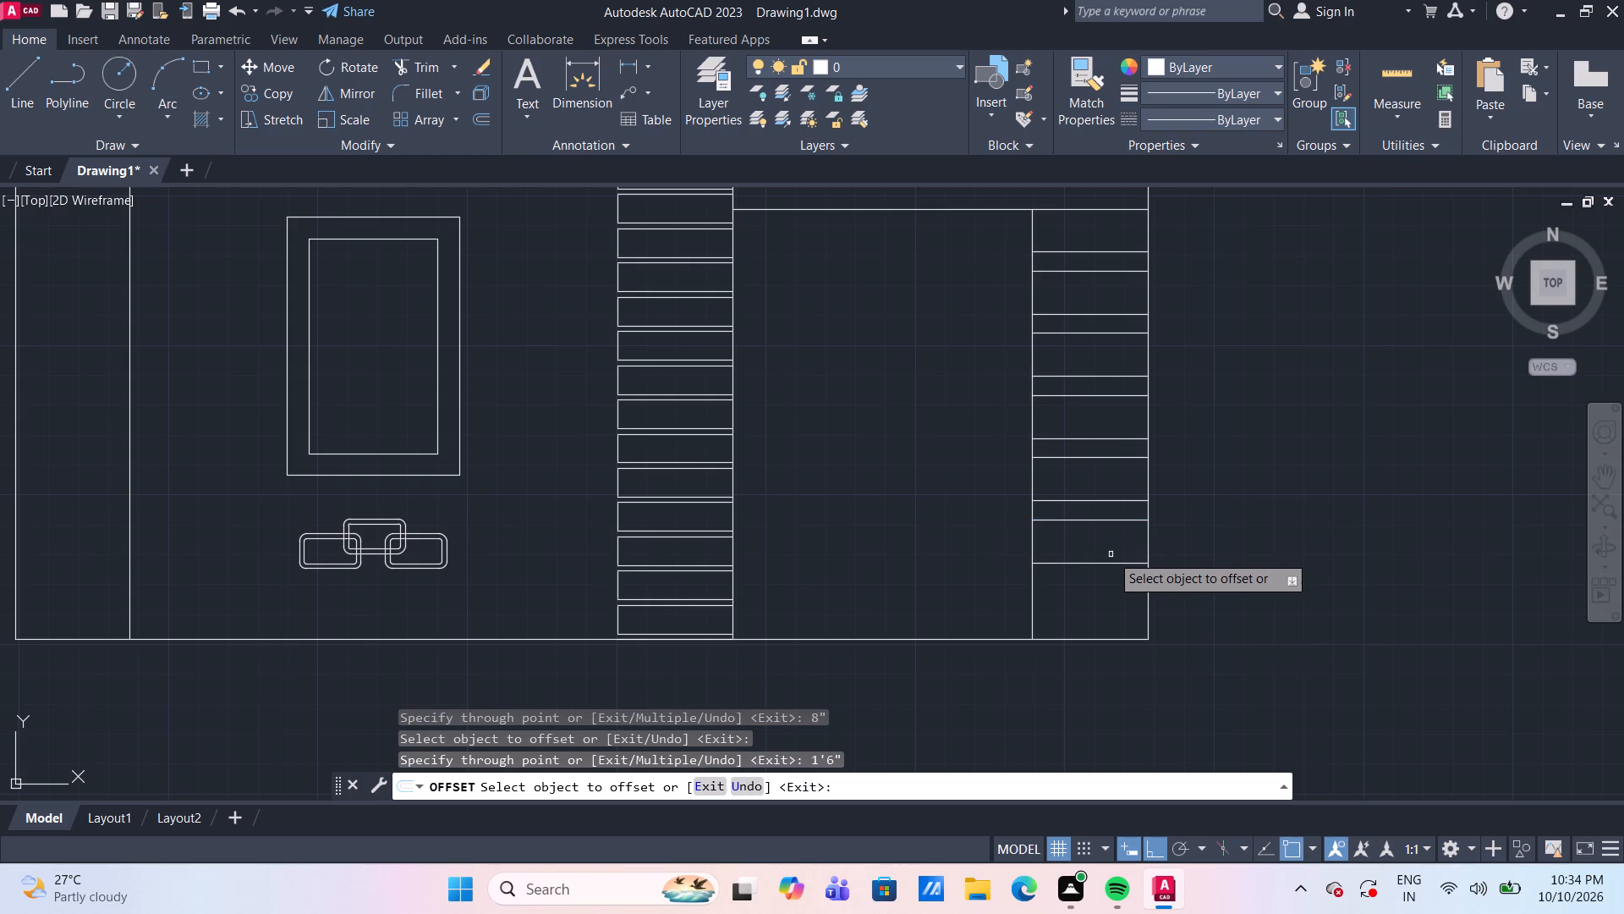
Offset the lowest short line 8" downward to form a sixth band, and offset that copy another 1'6" downward.
left_click(1113, 564)
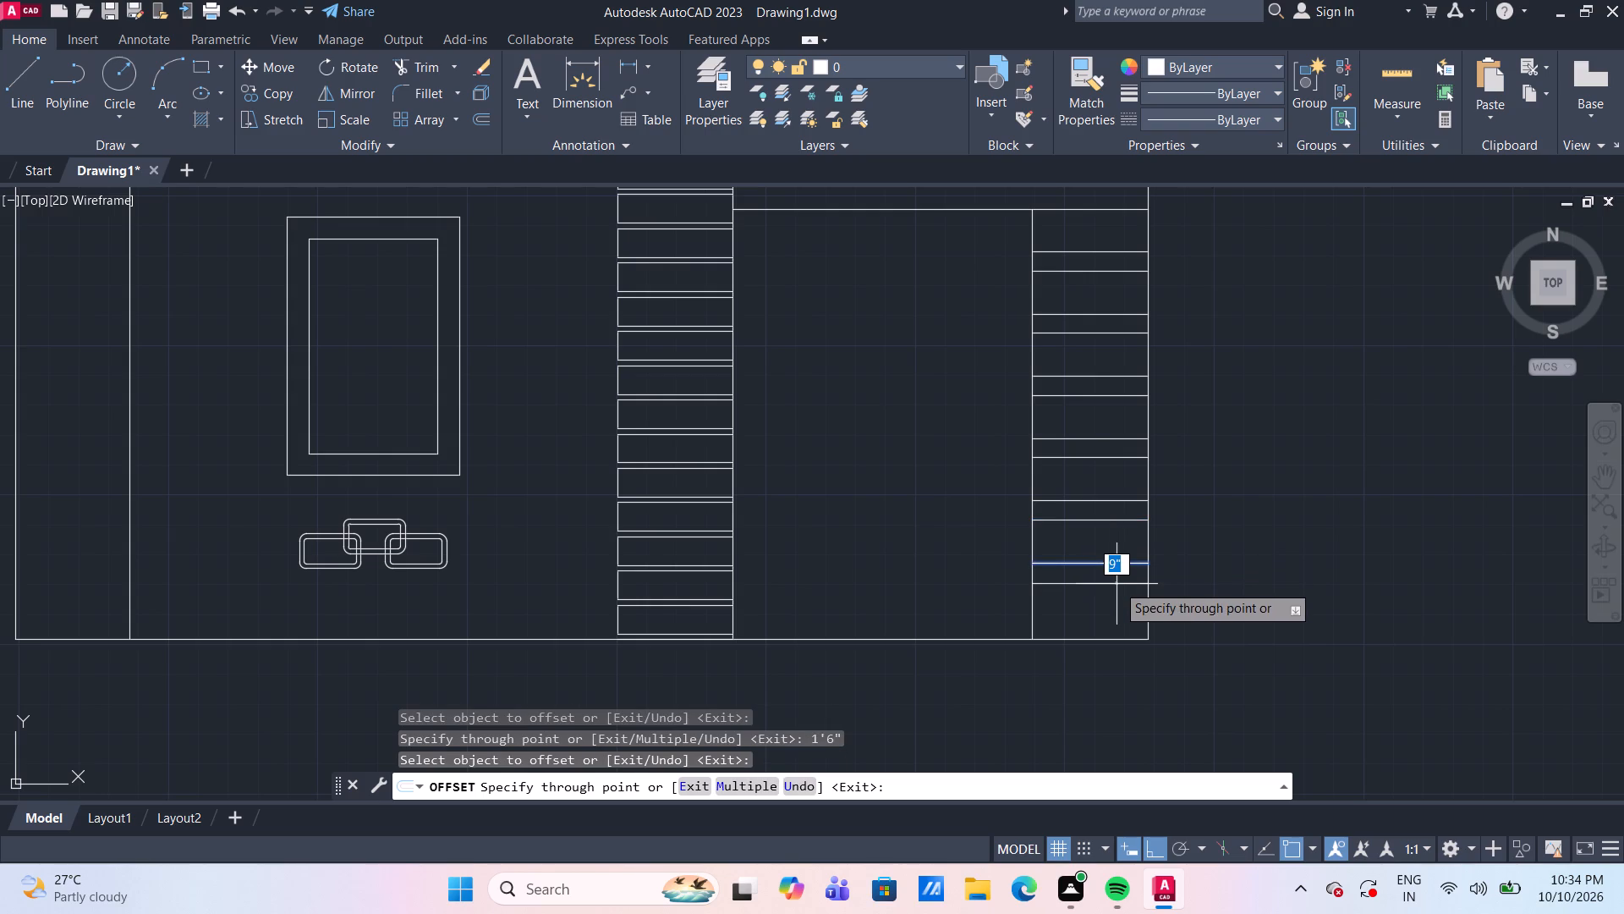
type("8\"")
key("Return")
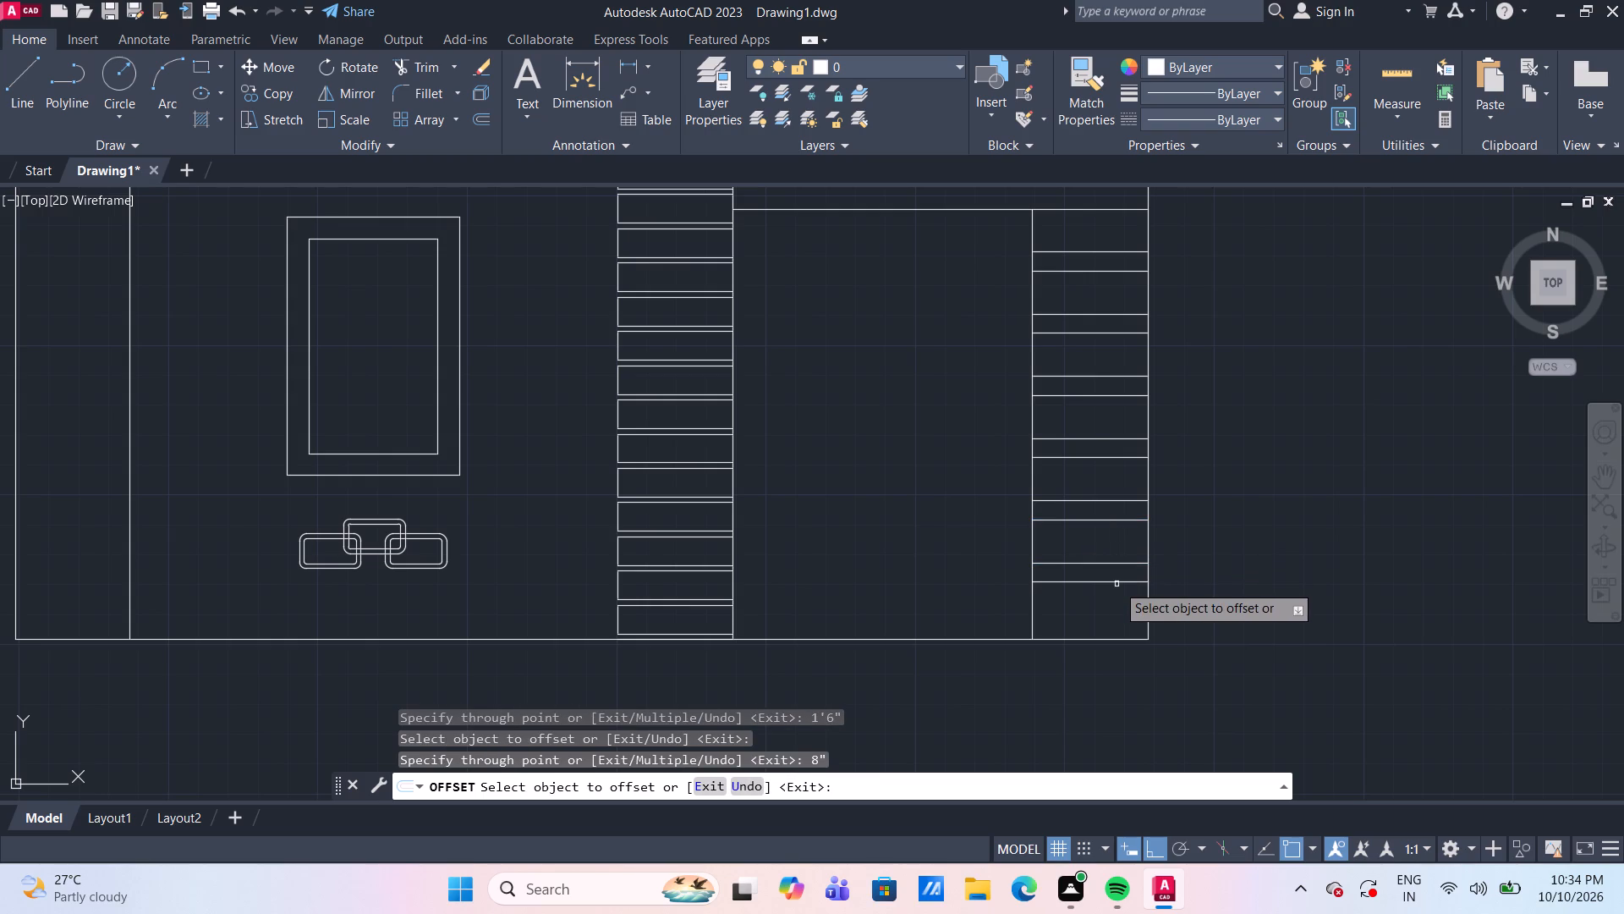
left_click(1116, 584)
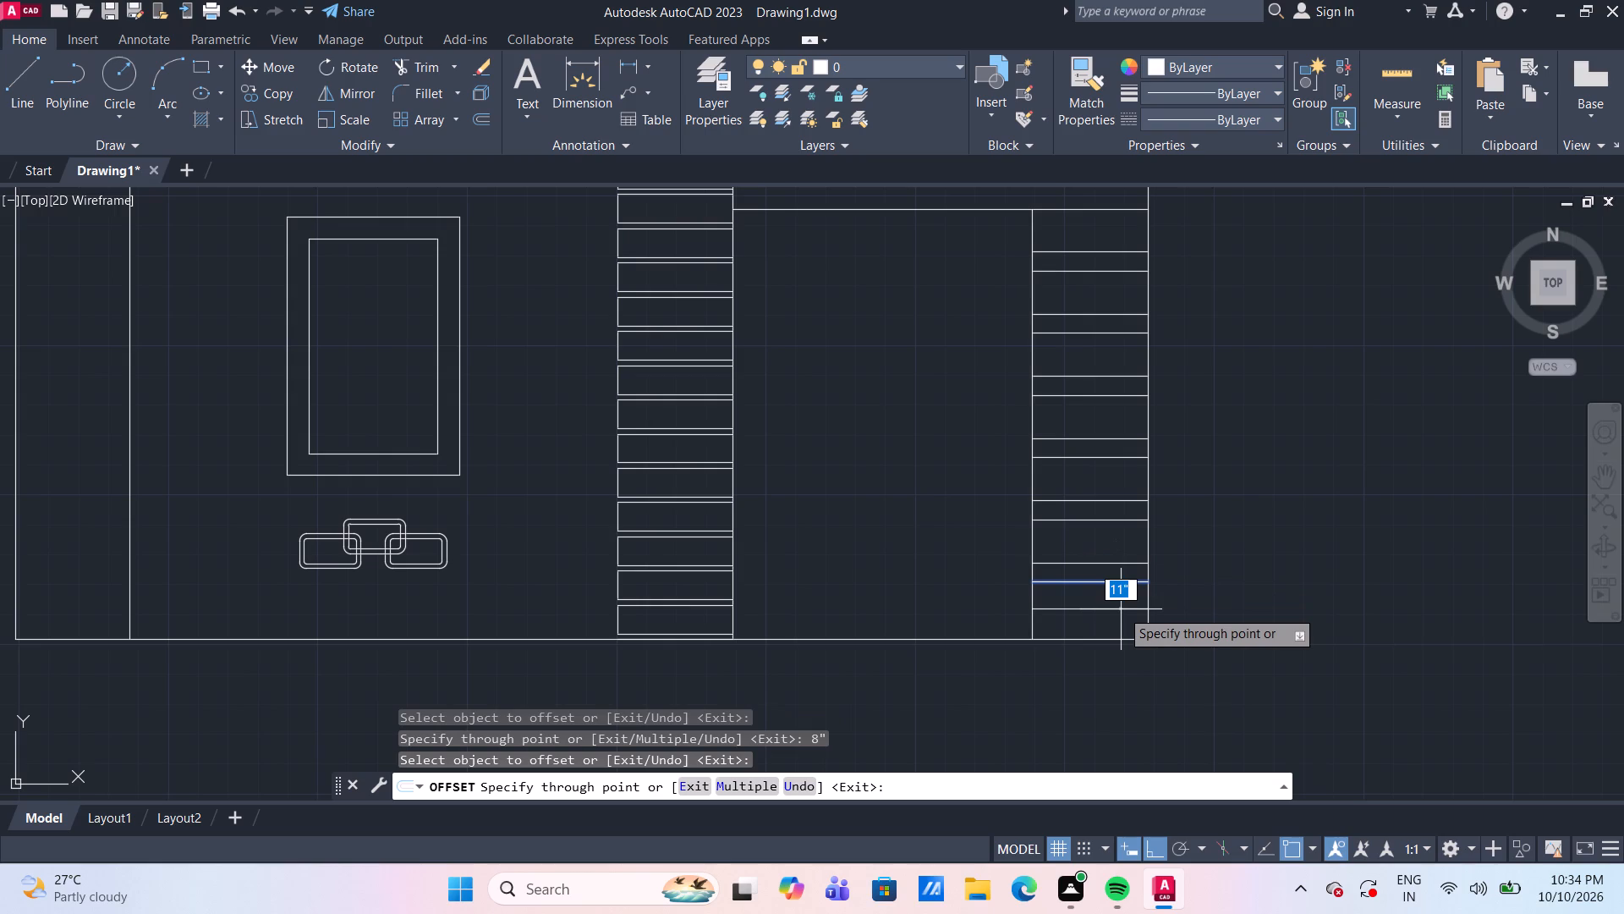
type("1'6\"")
key("Return")
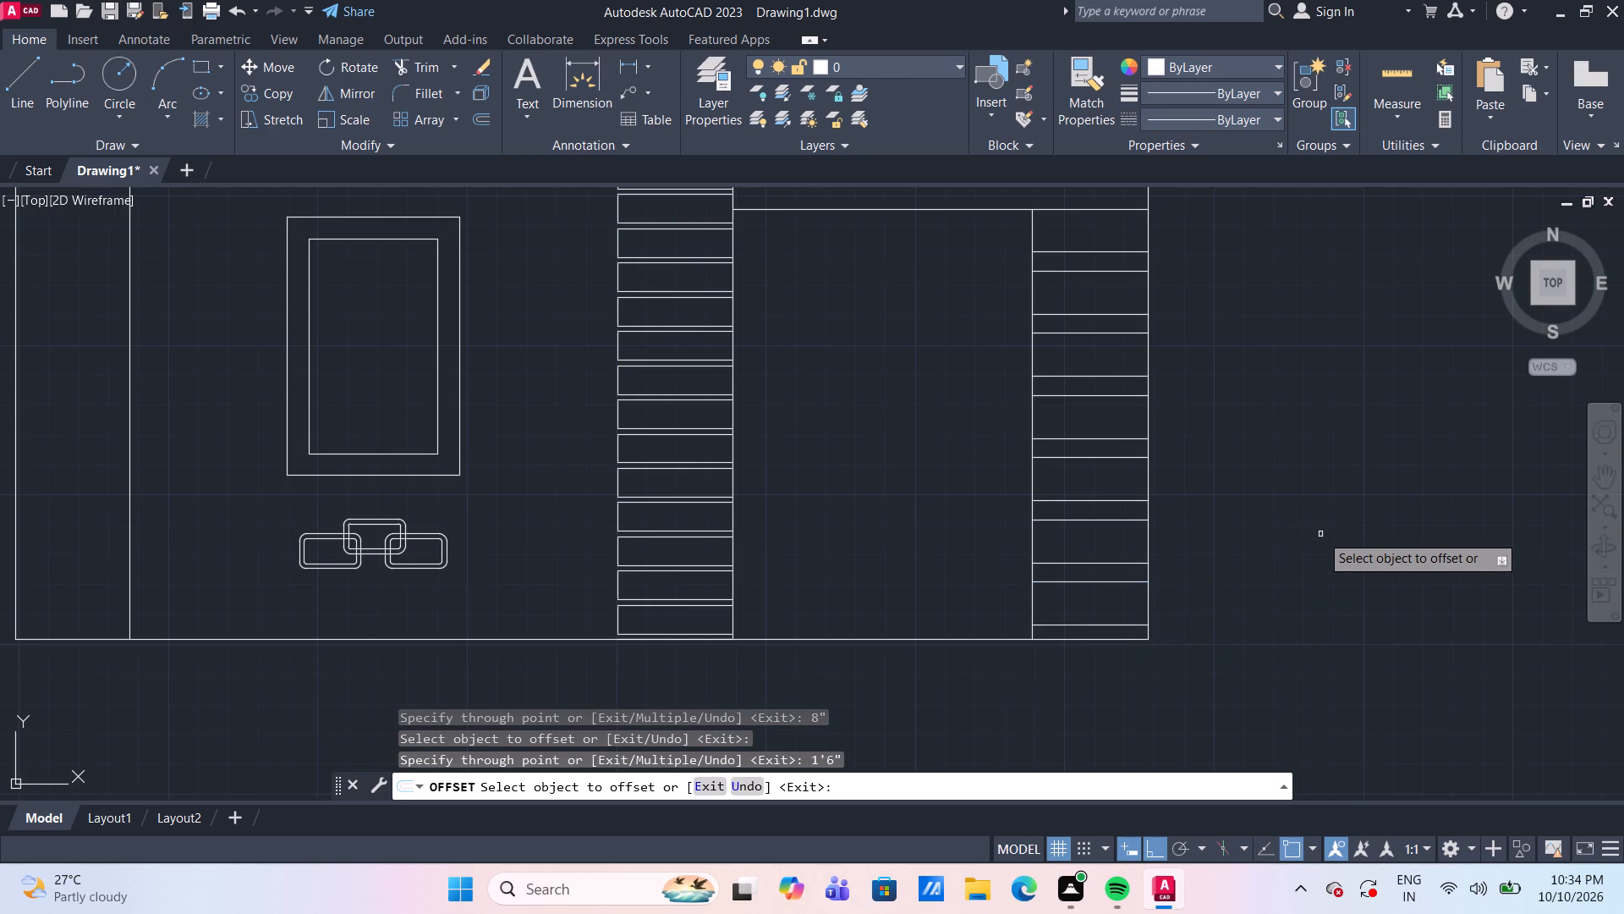
key("Escape")
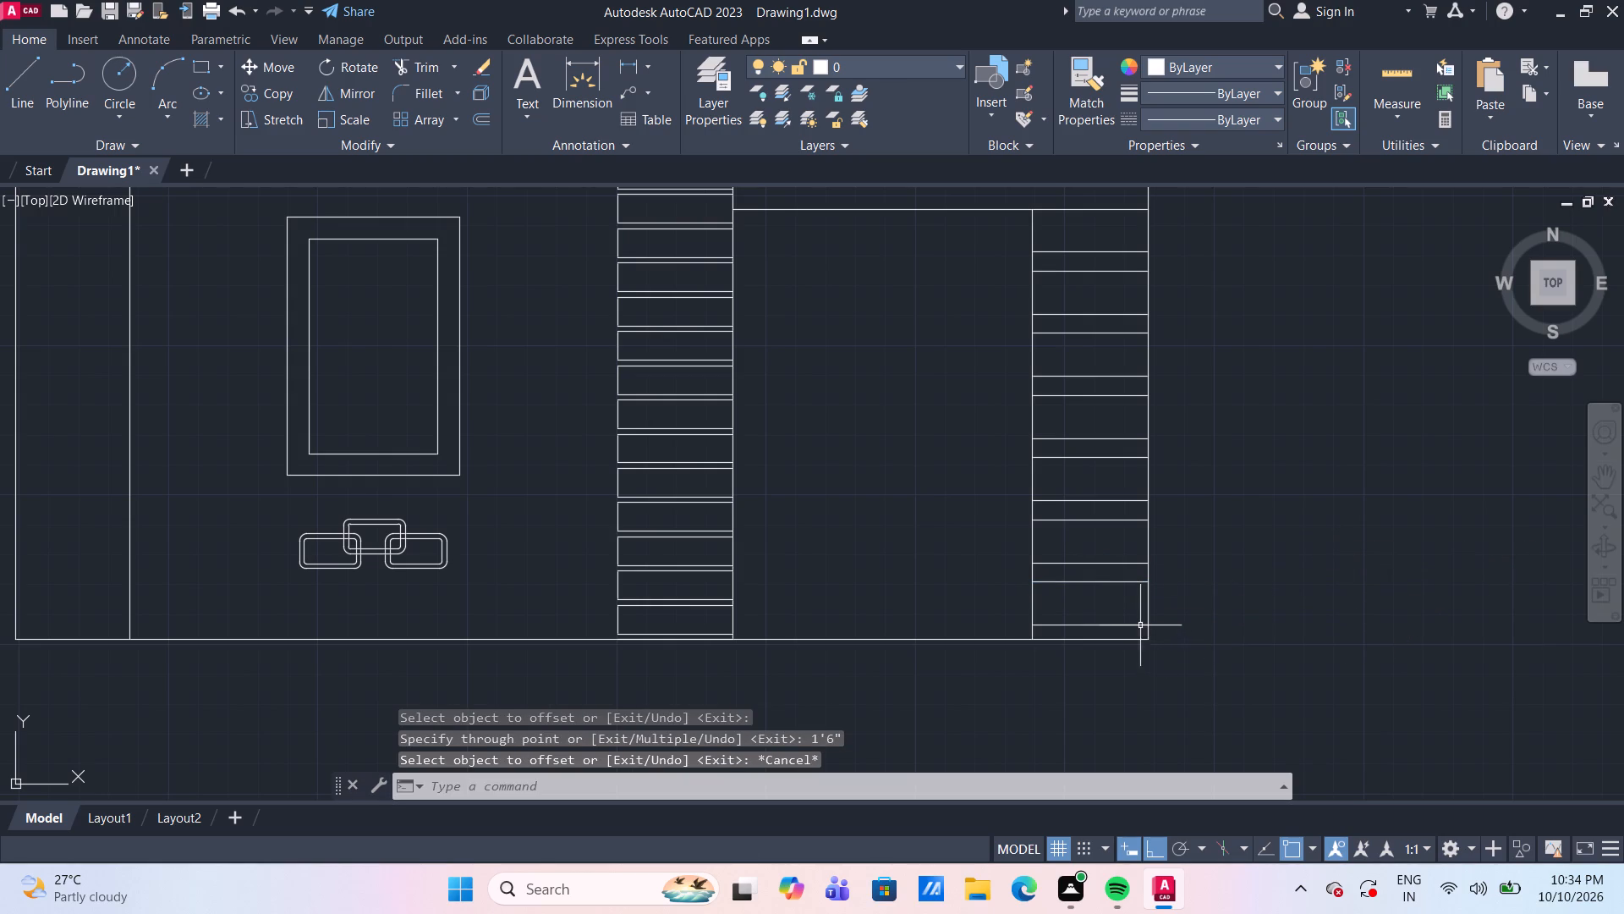
Delete the lowest short line just above the building's base line.
left_click(1132, 625)
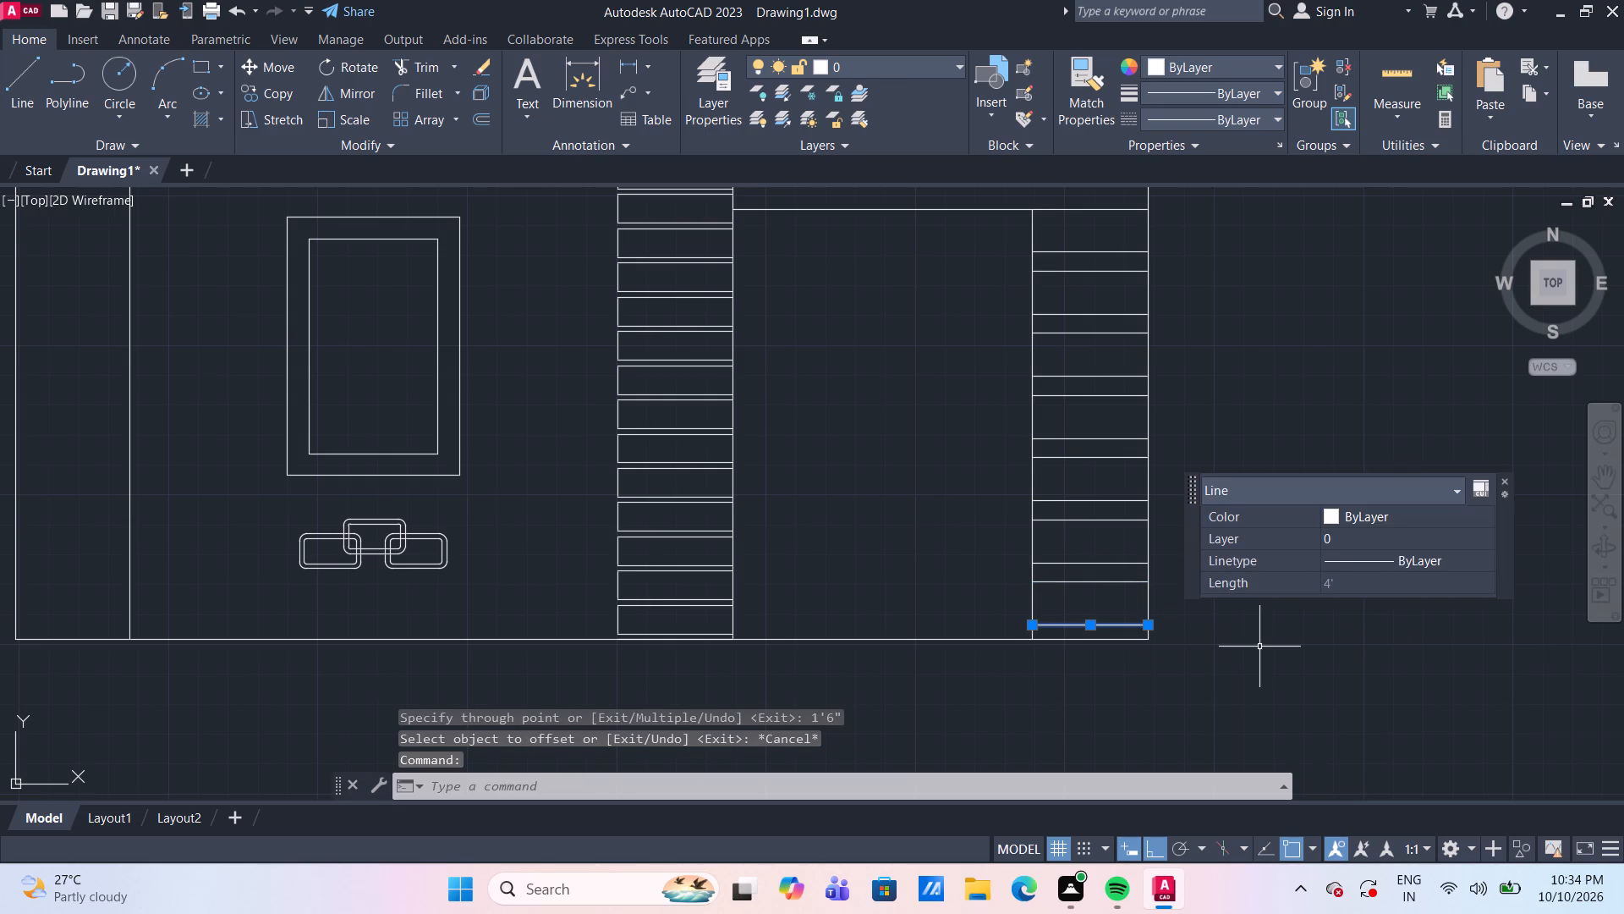
key("Delete")
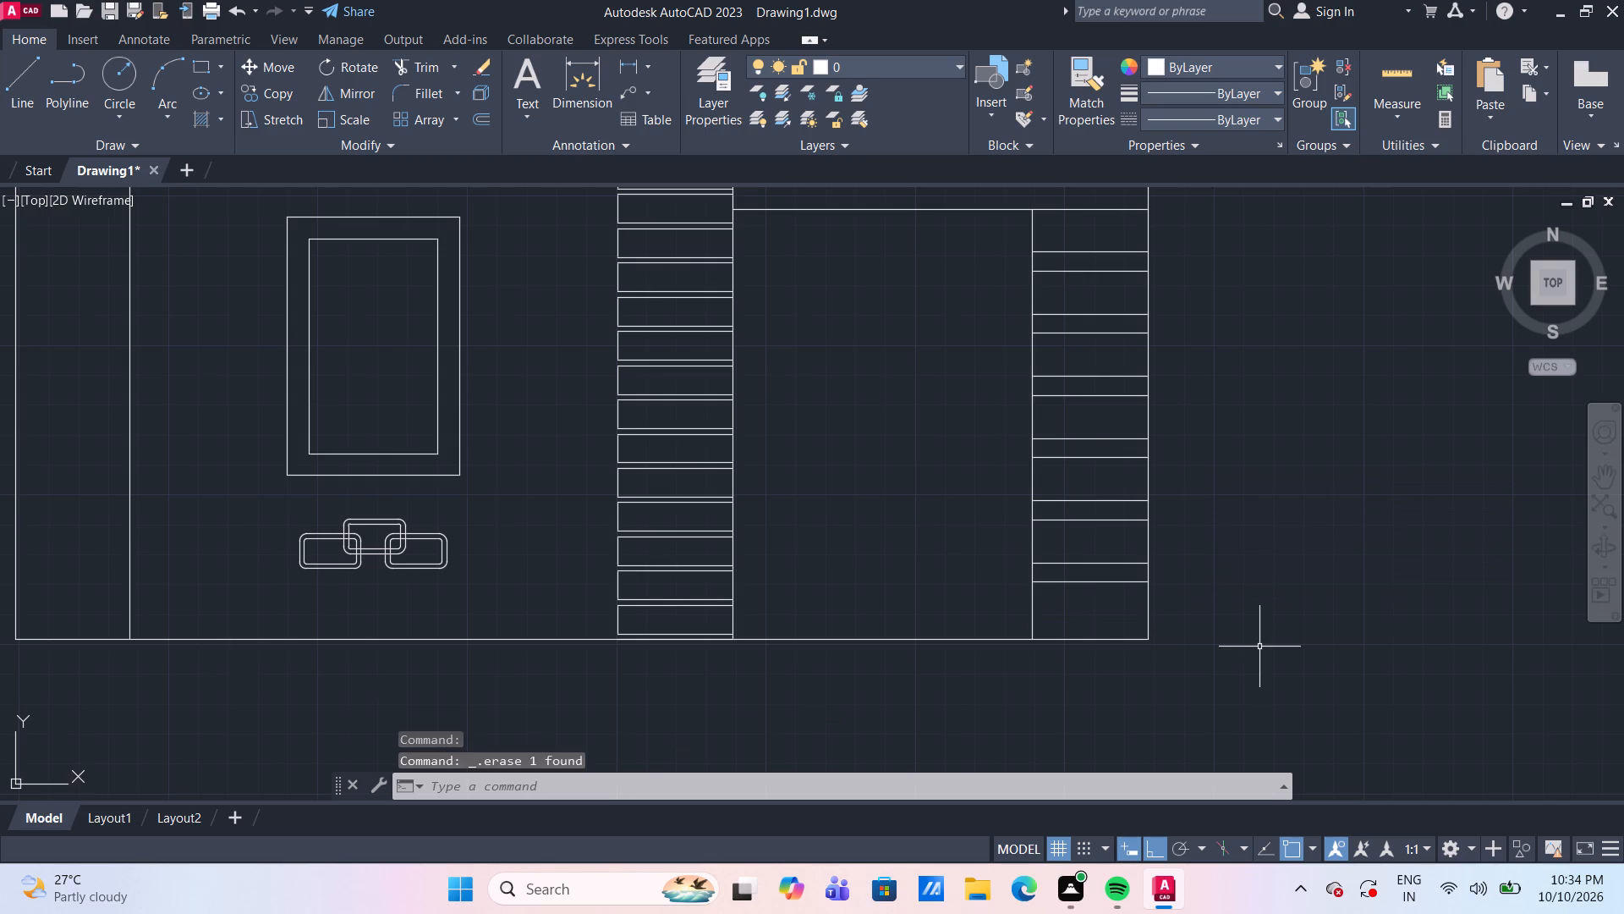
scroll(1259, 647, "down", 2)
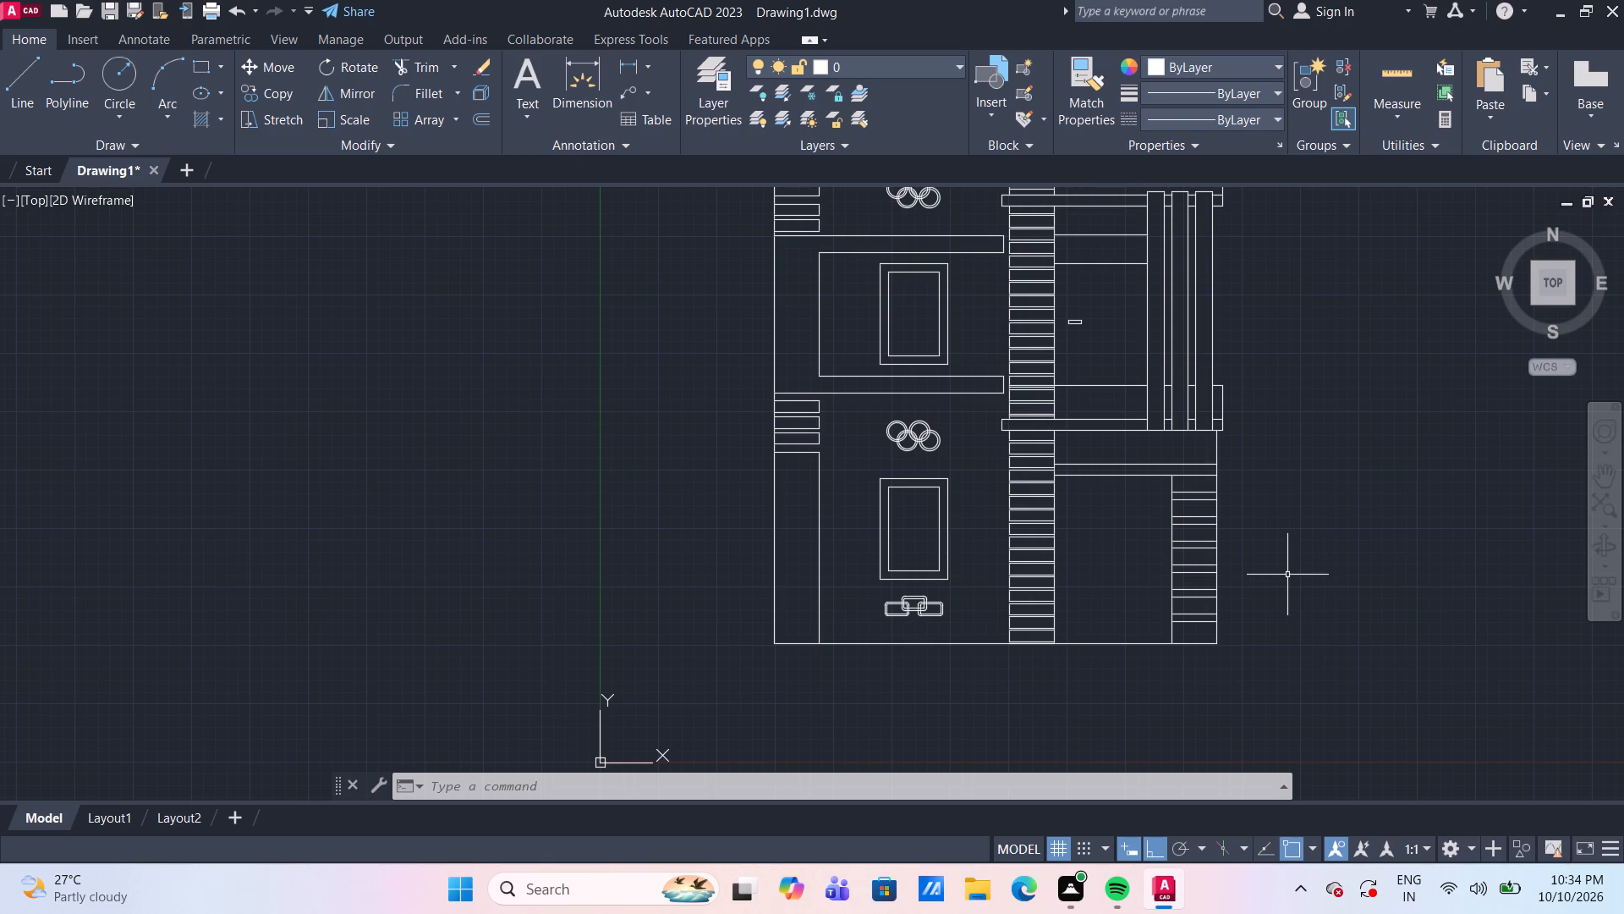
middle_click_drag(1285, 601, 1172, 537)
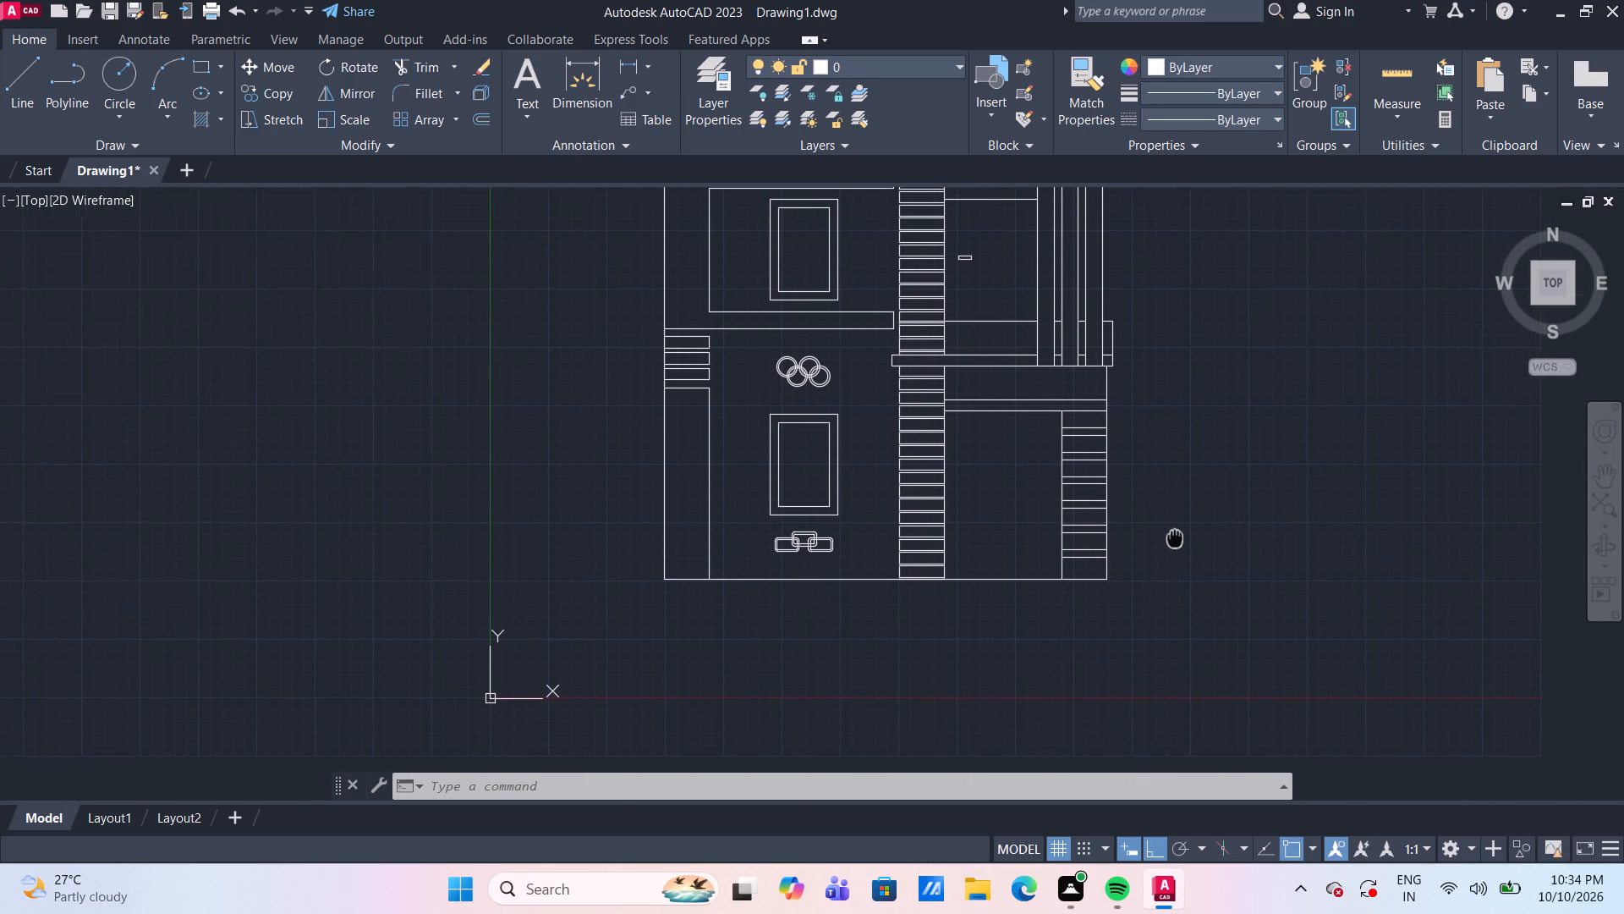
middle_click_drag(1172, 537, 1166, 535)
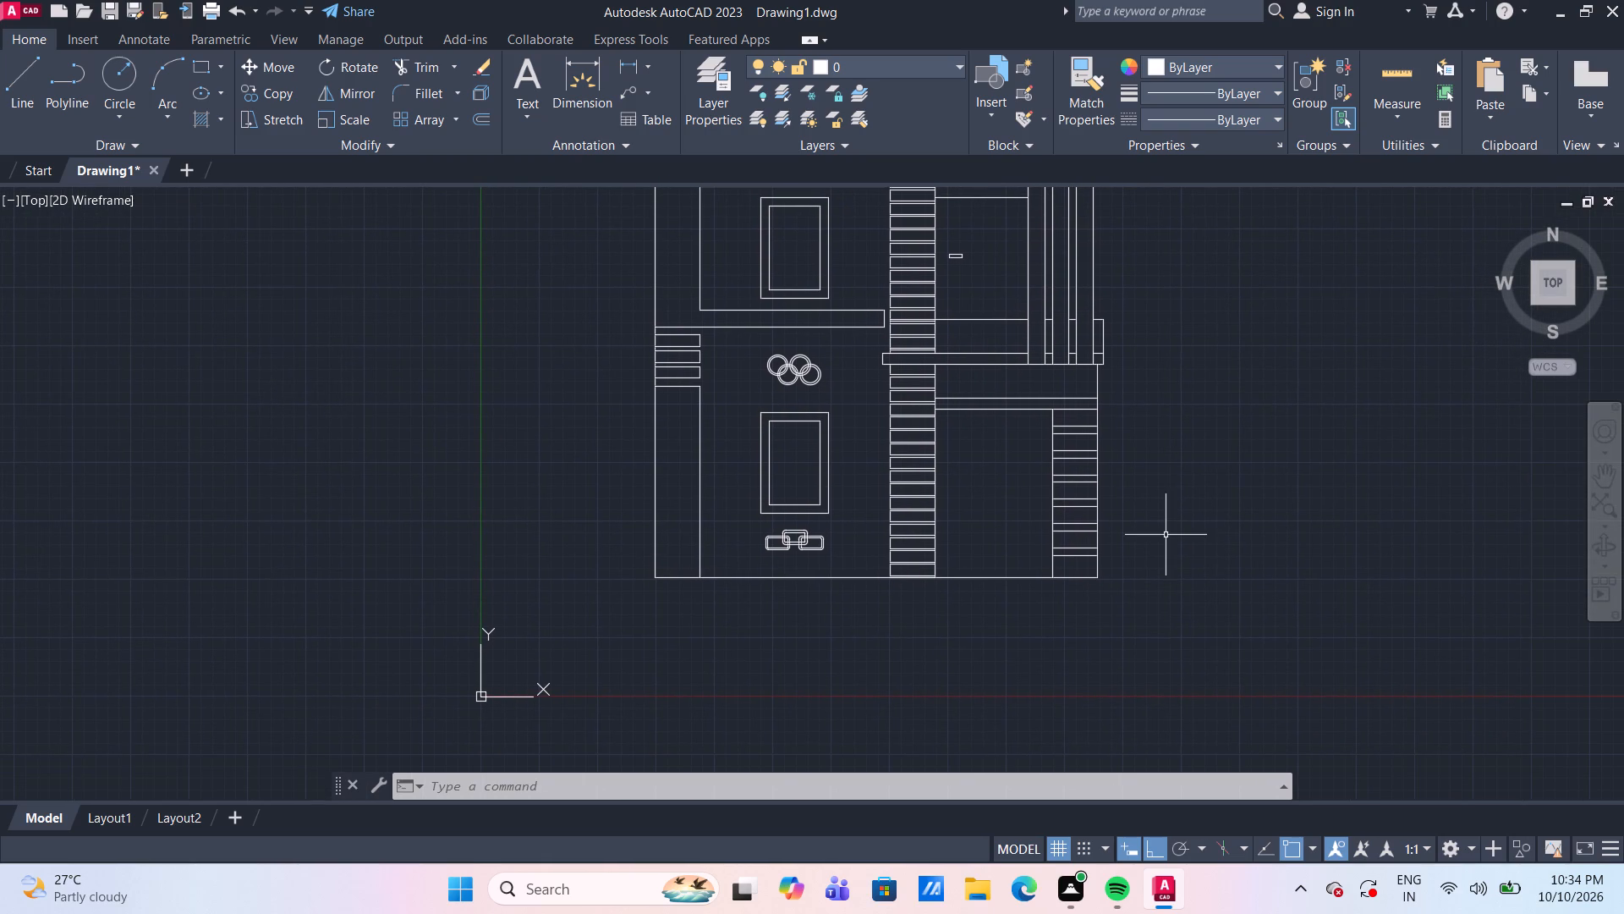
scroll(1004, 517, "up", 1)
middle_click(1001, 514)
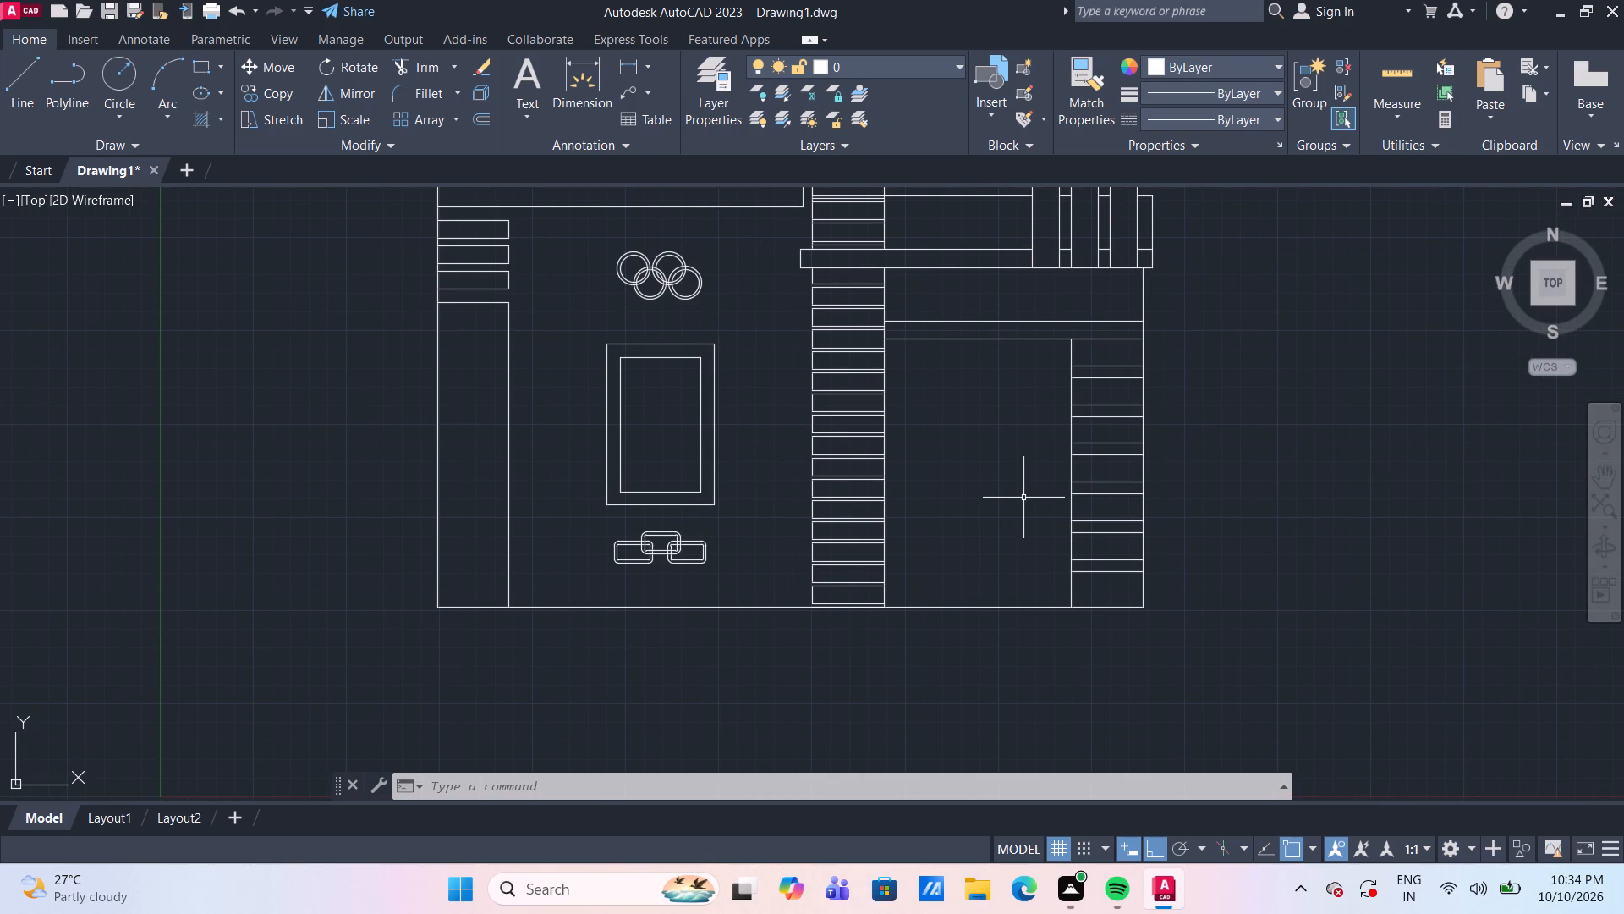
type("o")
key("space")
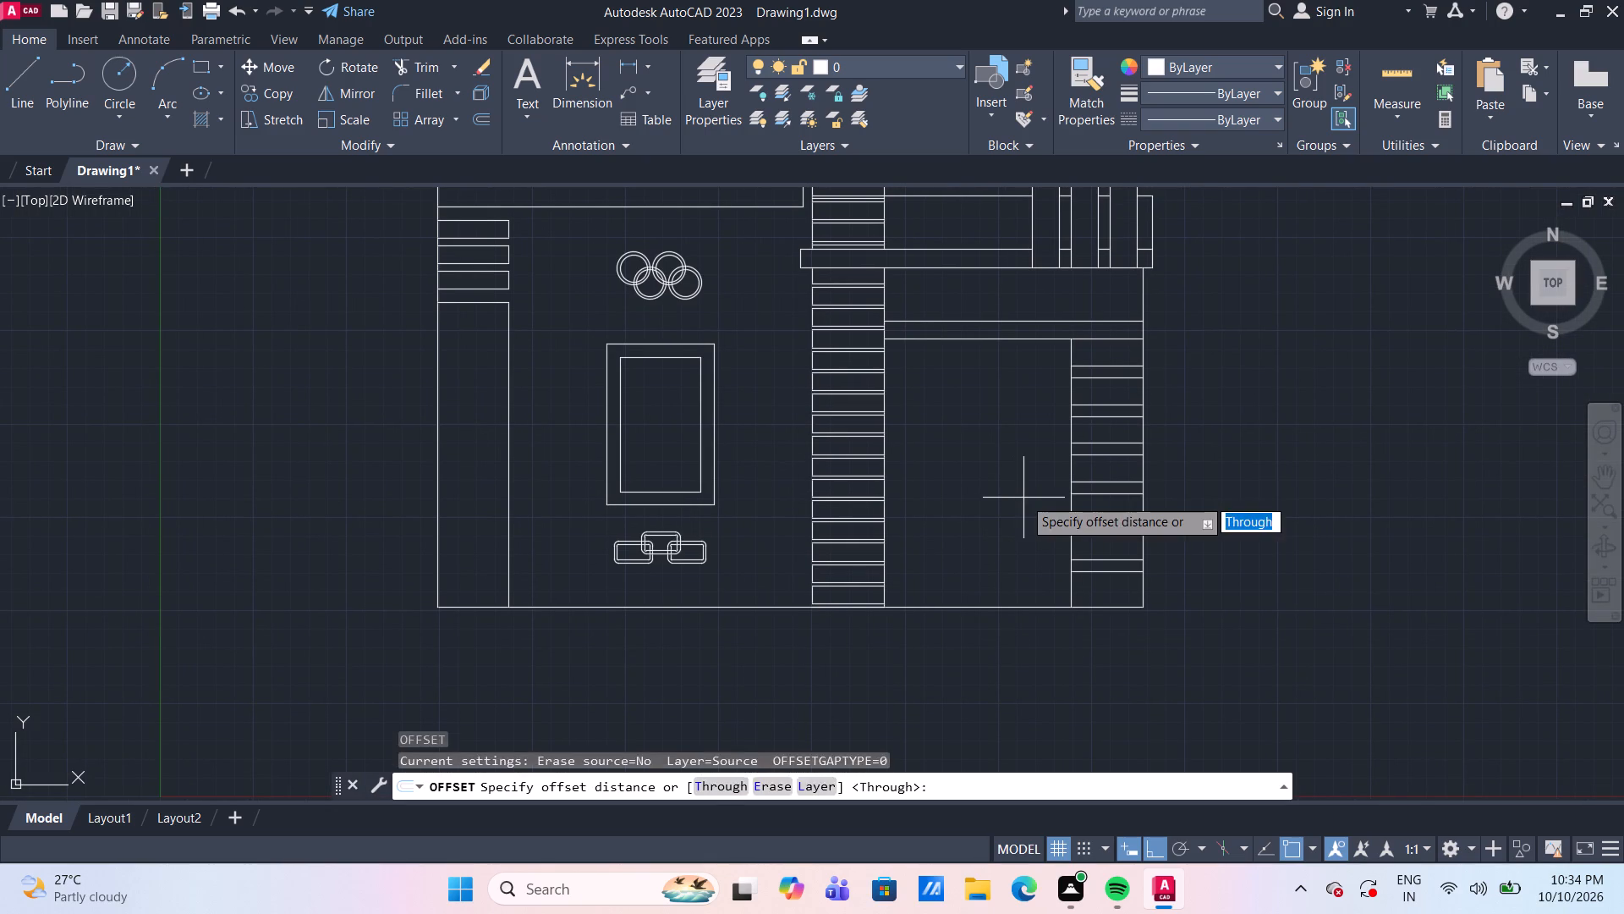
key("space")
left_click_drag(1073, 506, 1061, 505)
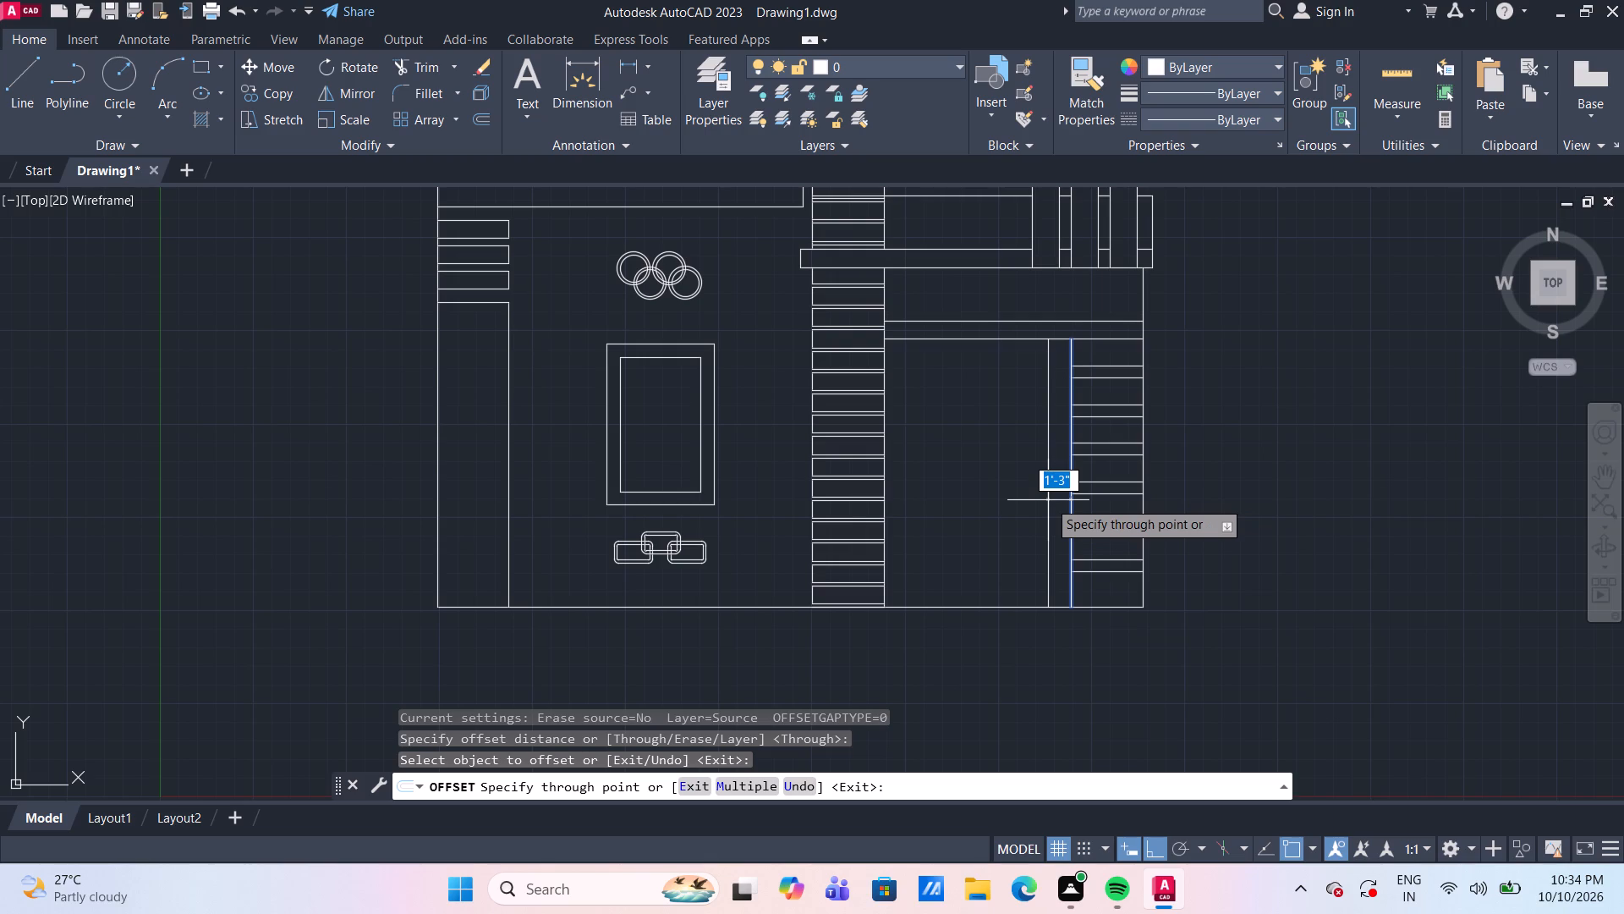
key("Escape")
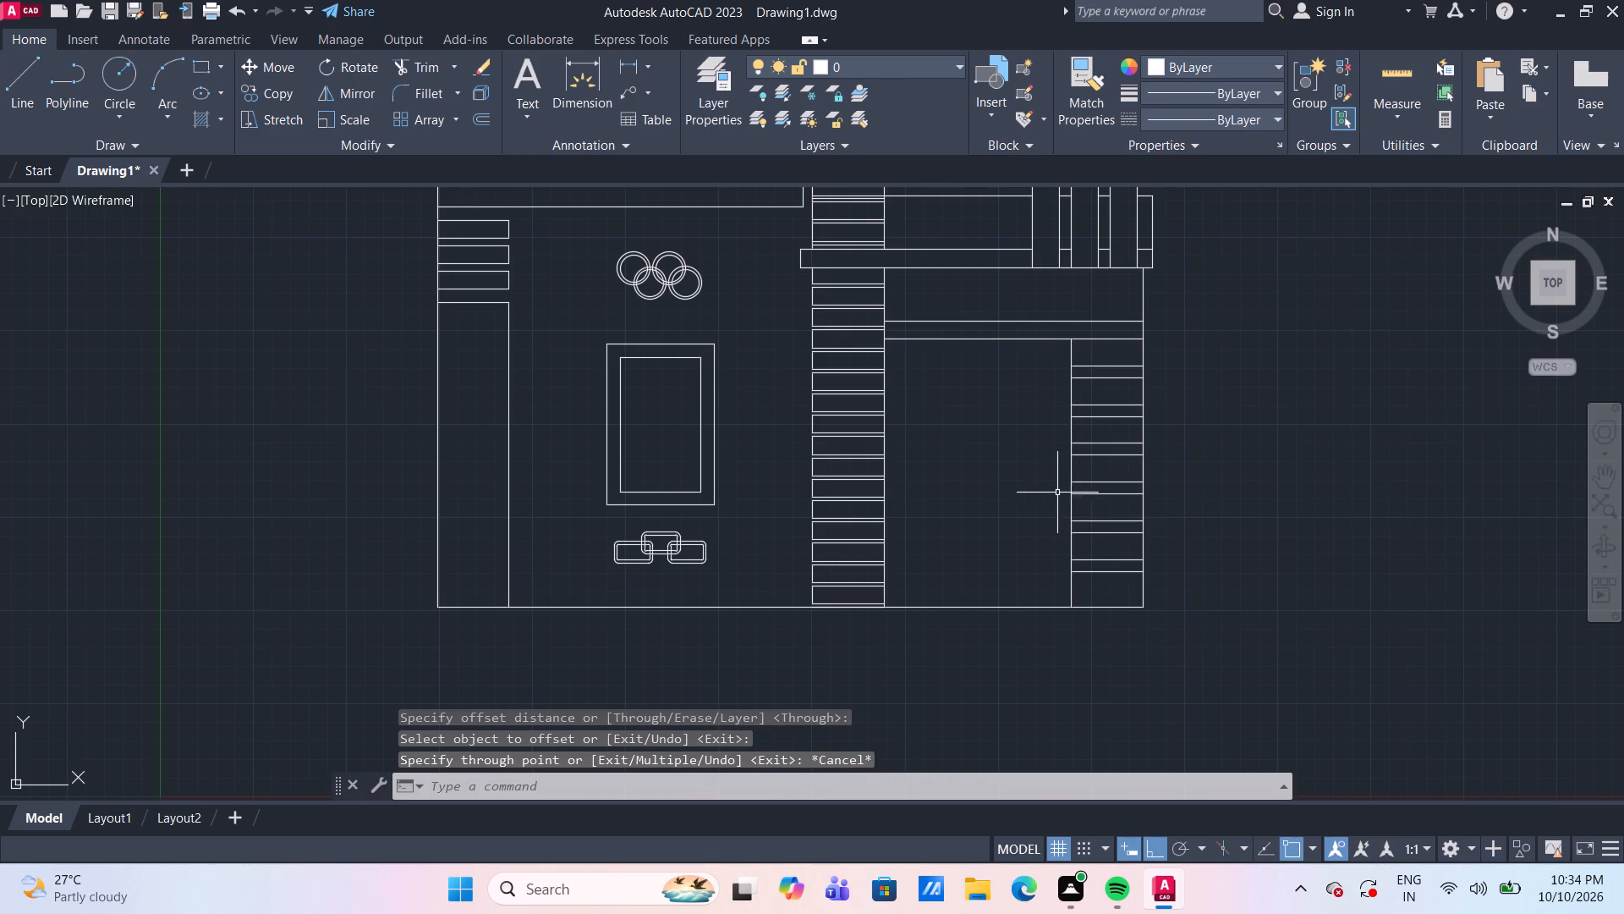
Trim the banded strip's inner vertical line between the two edges of the third band from the top.
type("tr")
key("space")
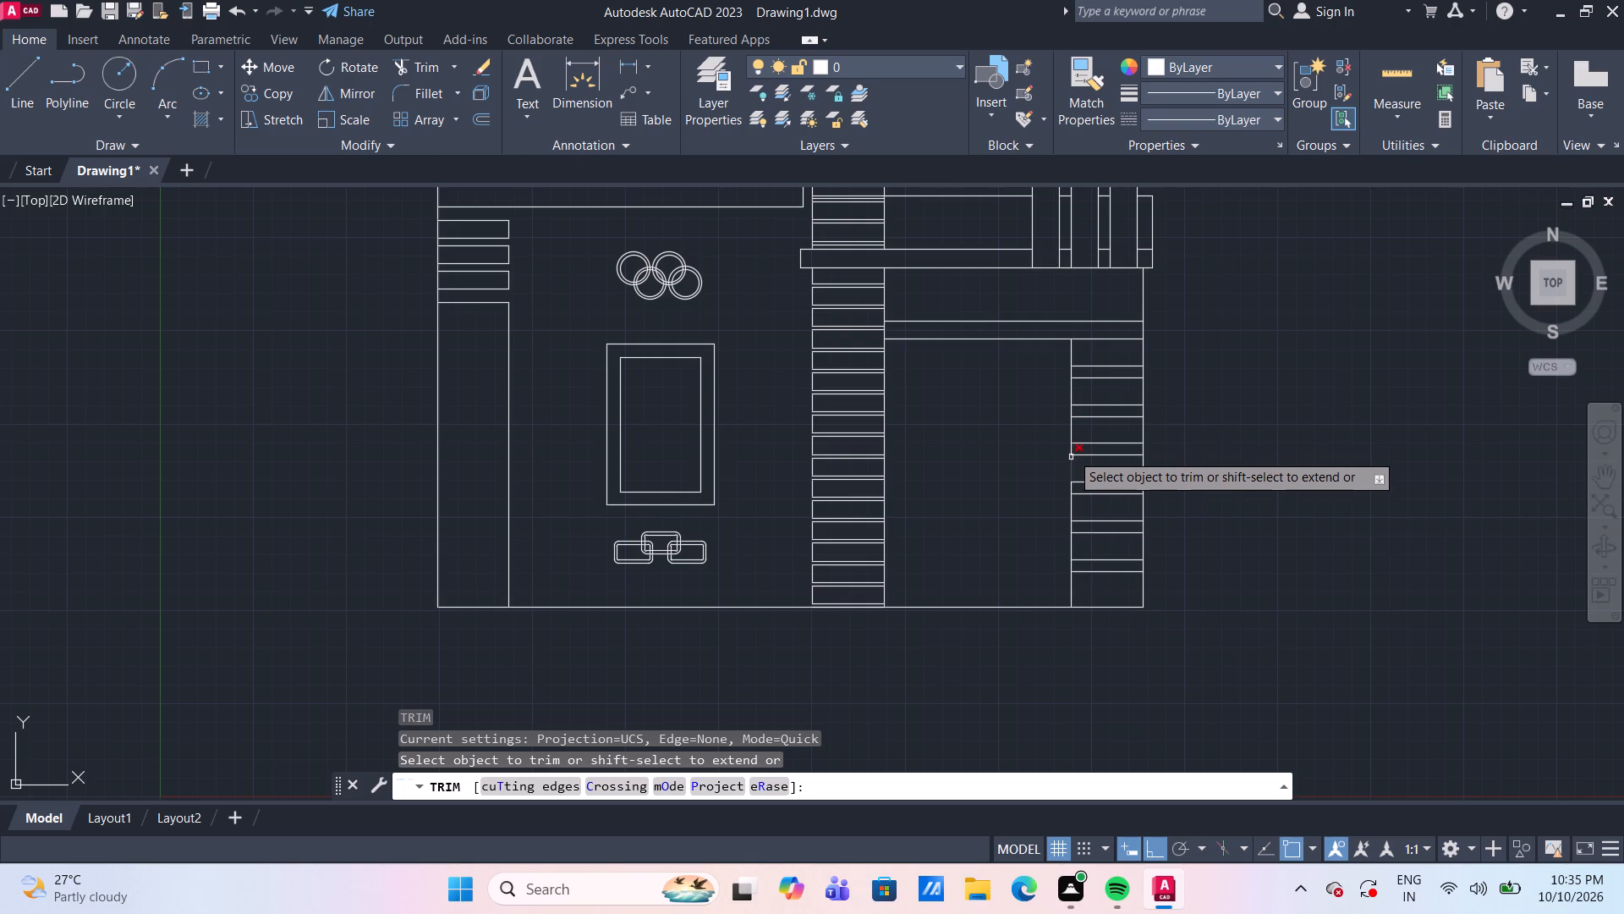
left_click(1071, 451)
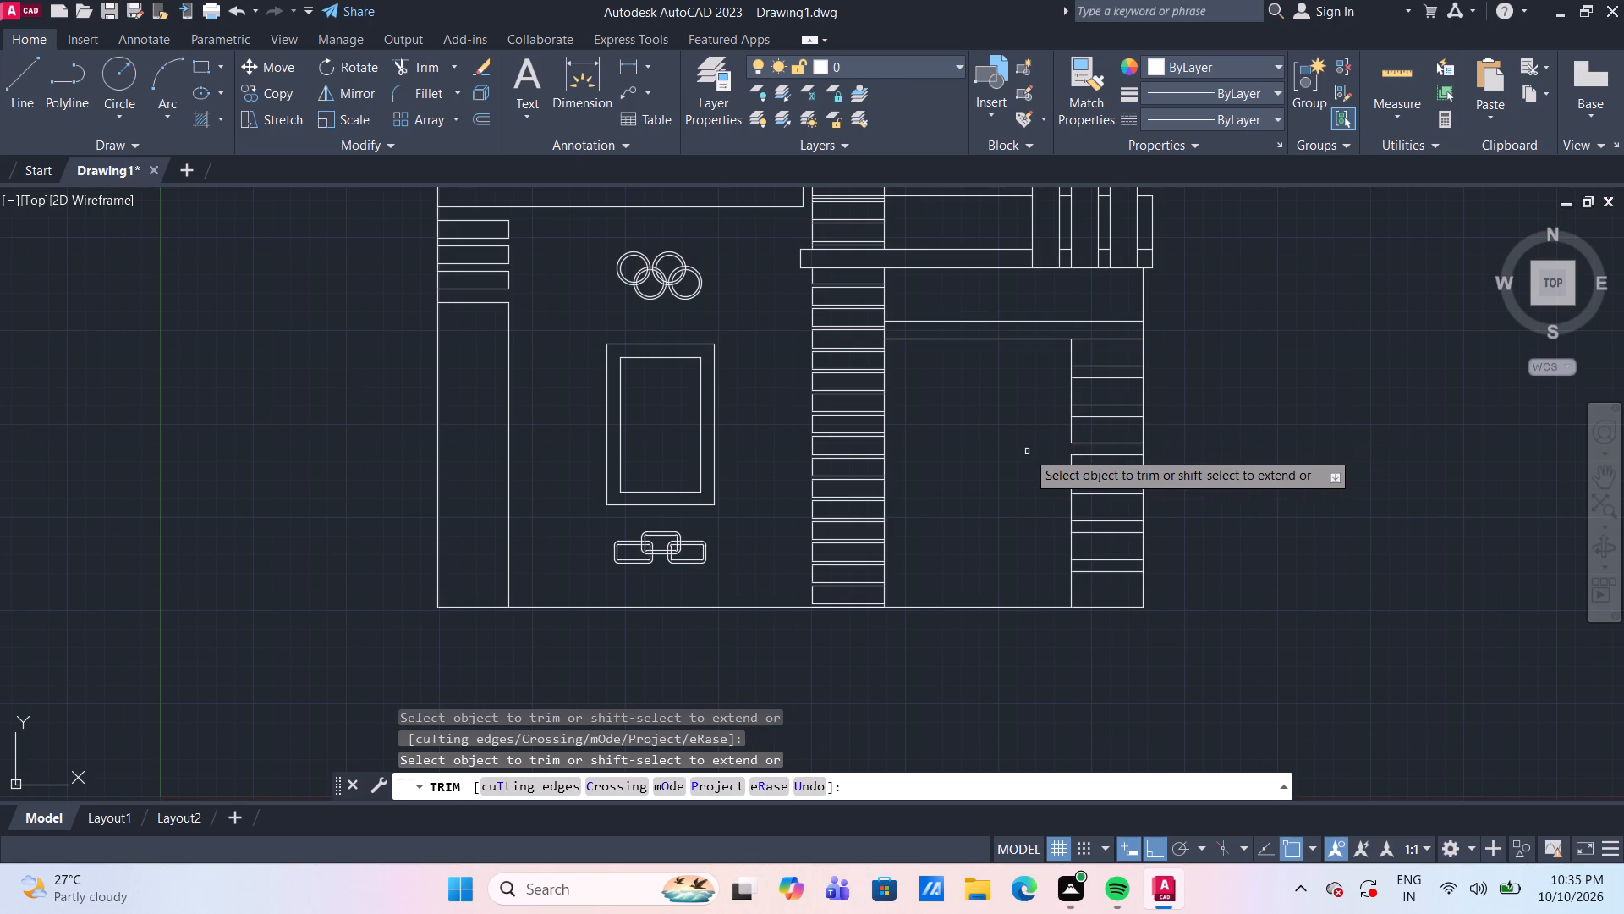
key("Escape")
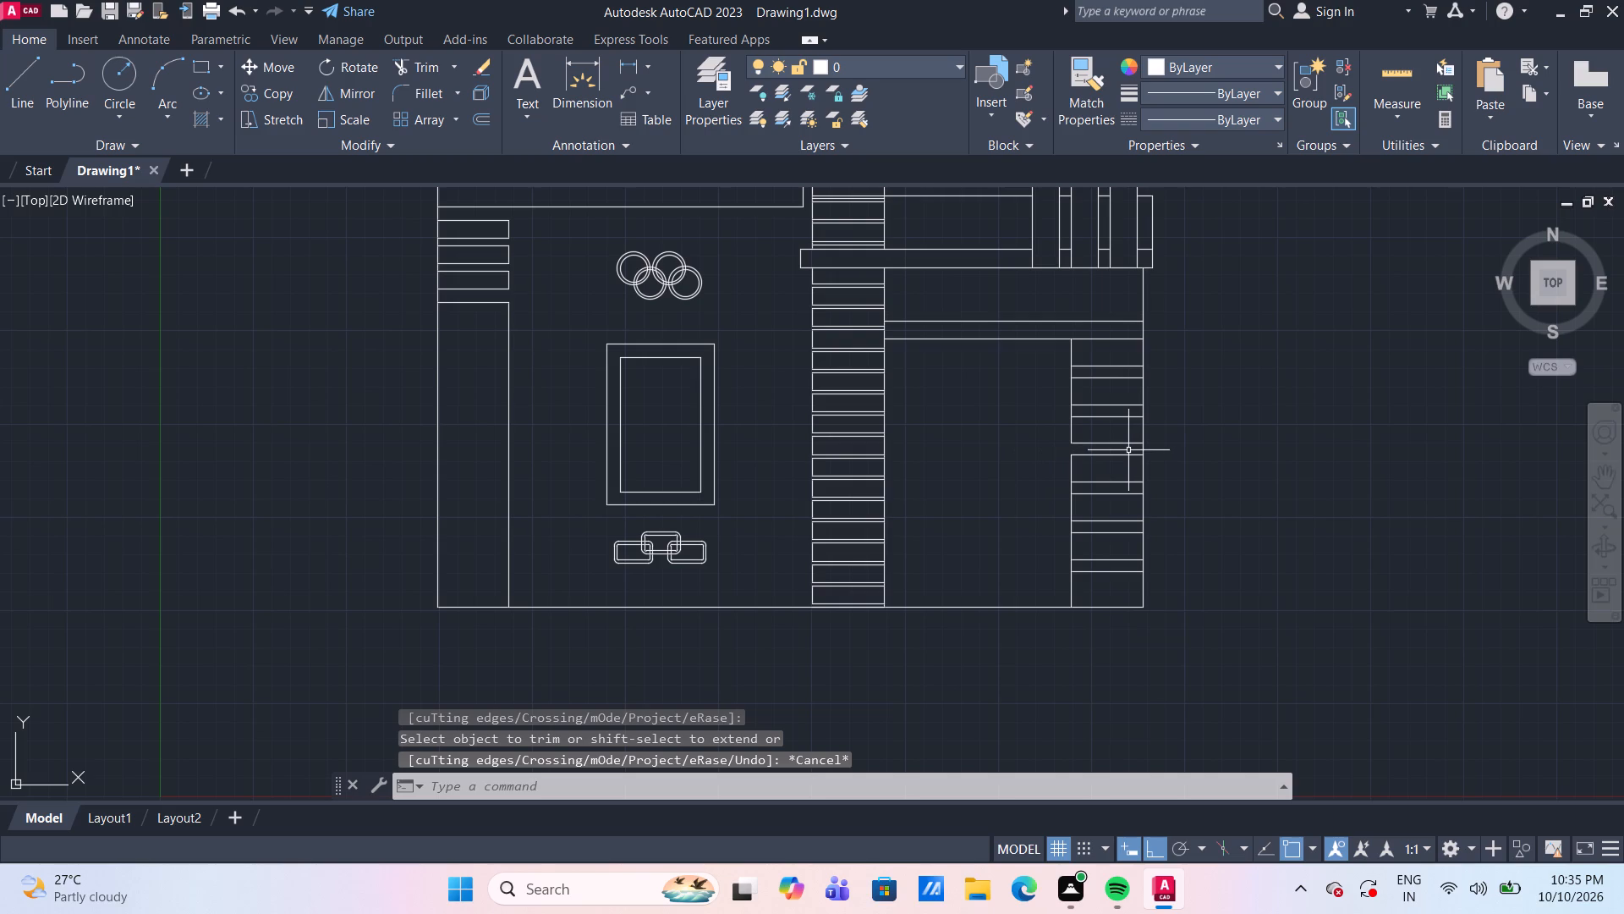
Delete the upper part of the inner vertical line, the top two bands and the third band's upper line.
left_click(1127, 450)
left_click(1044, 354)
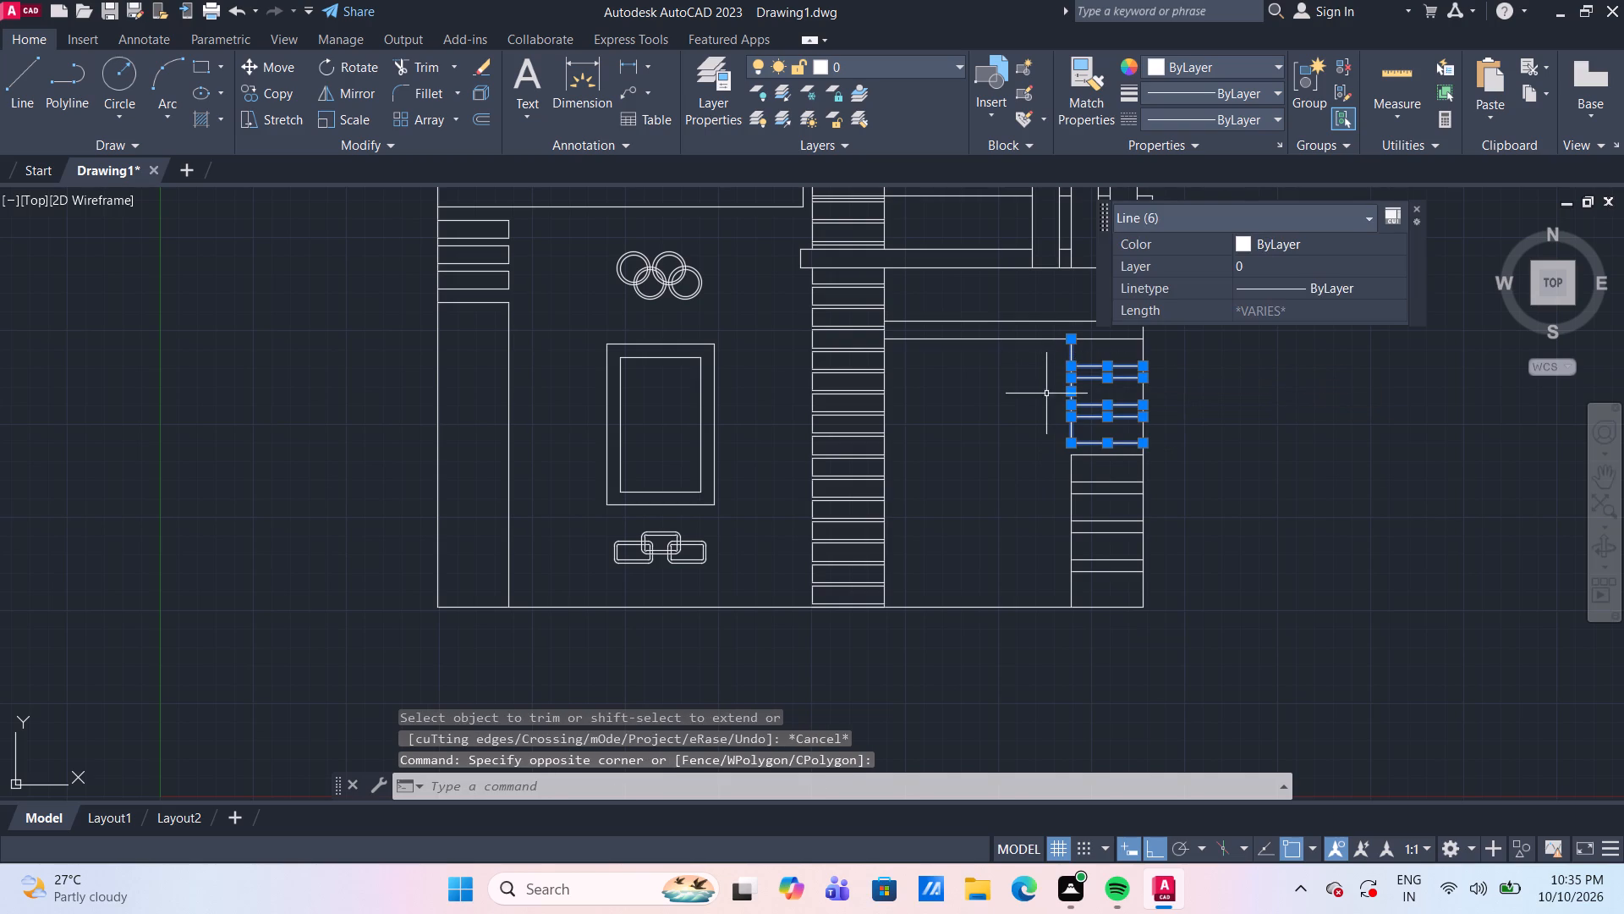
key("Delete")
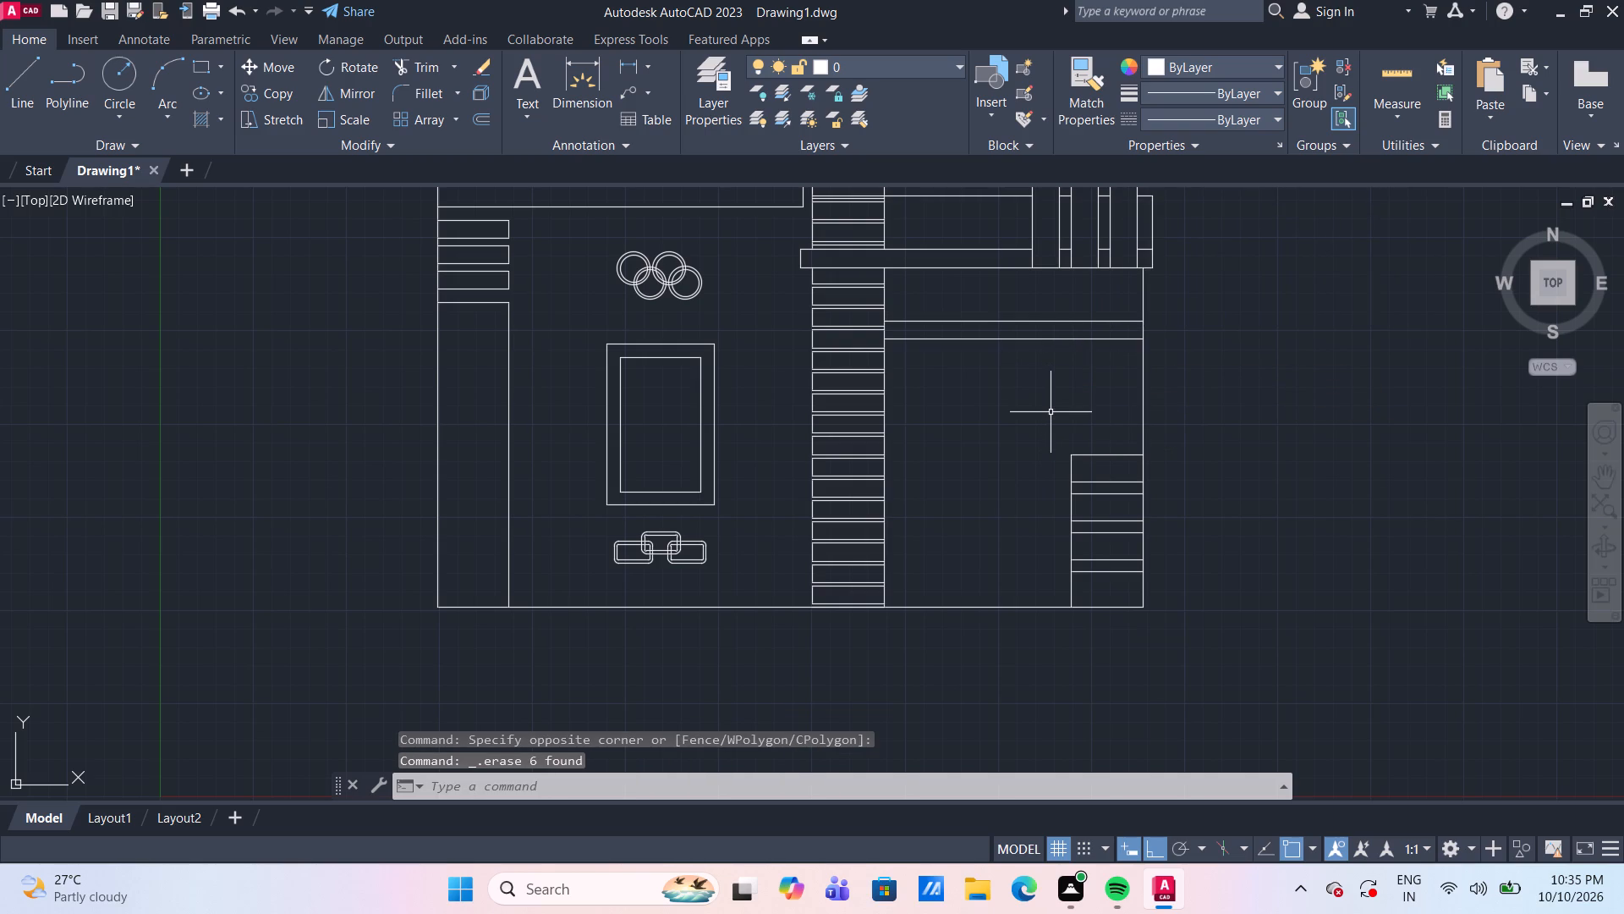
Draw a 10'-6" vertical line from the midpoint of the remaining banded block's top edge up to the balcony's underside.
scroll(1183, 534, "up", 1)
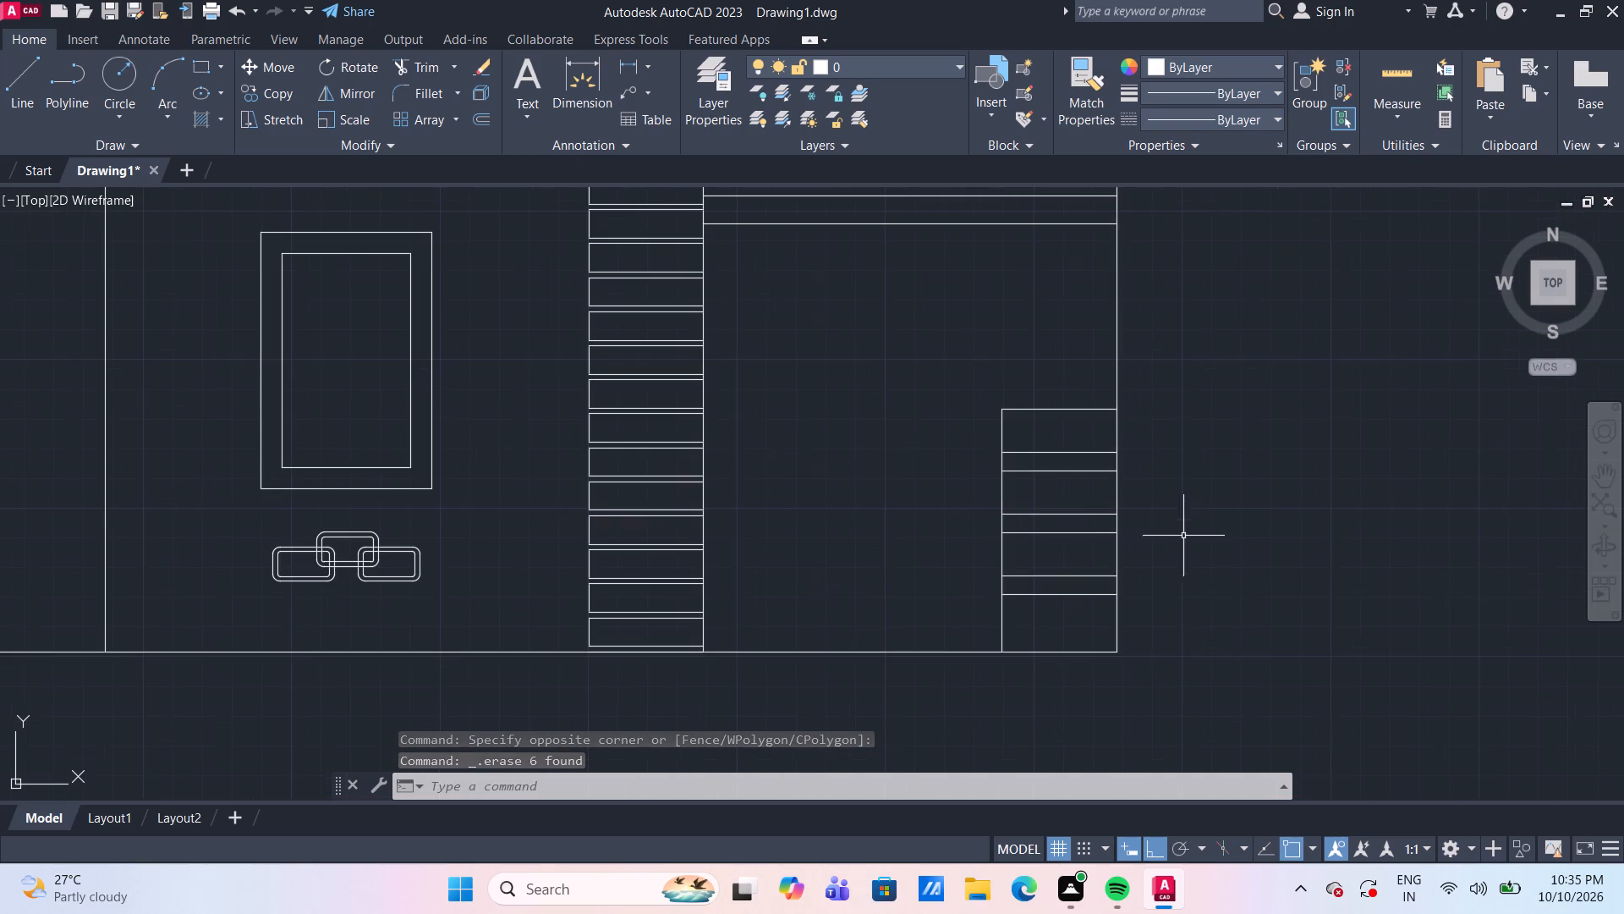
scroll(1192, 516, "down", 1)
middle_click_drag(1224, 468, 1209, 476)
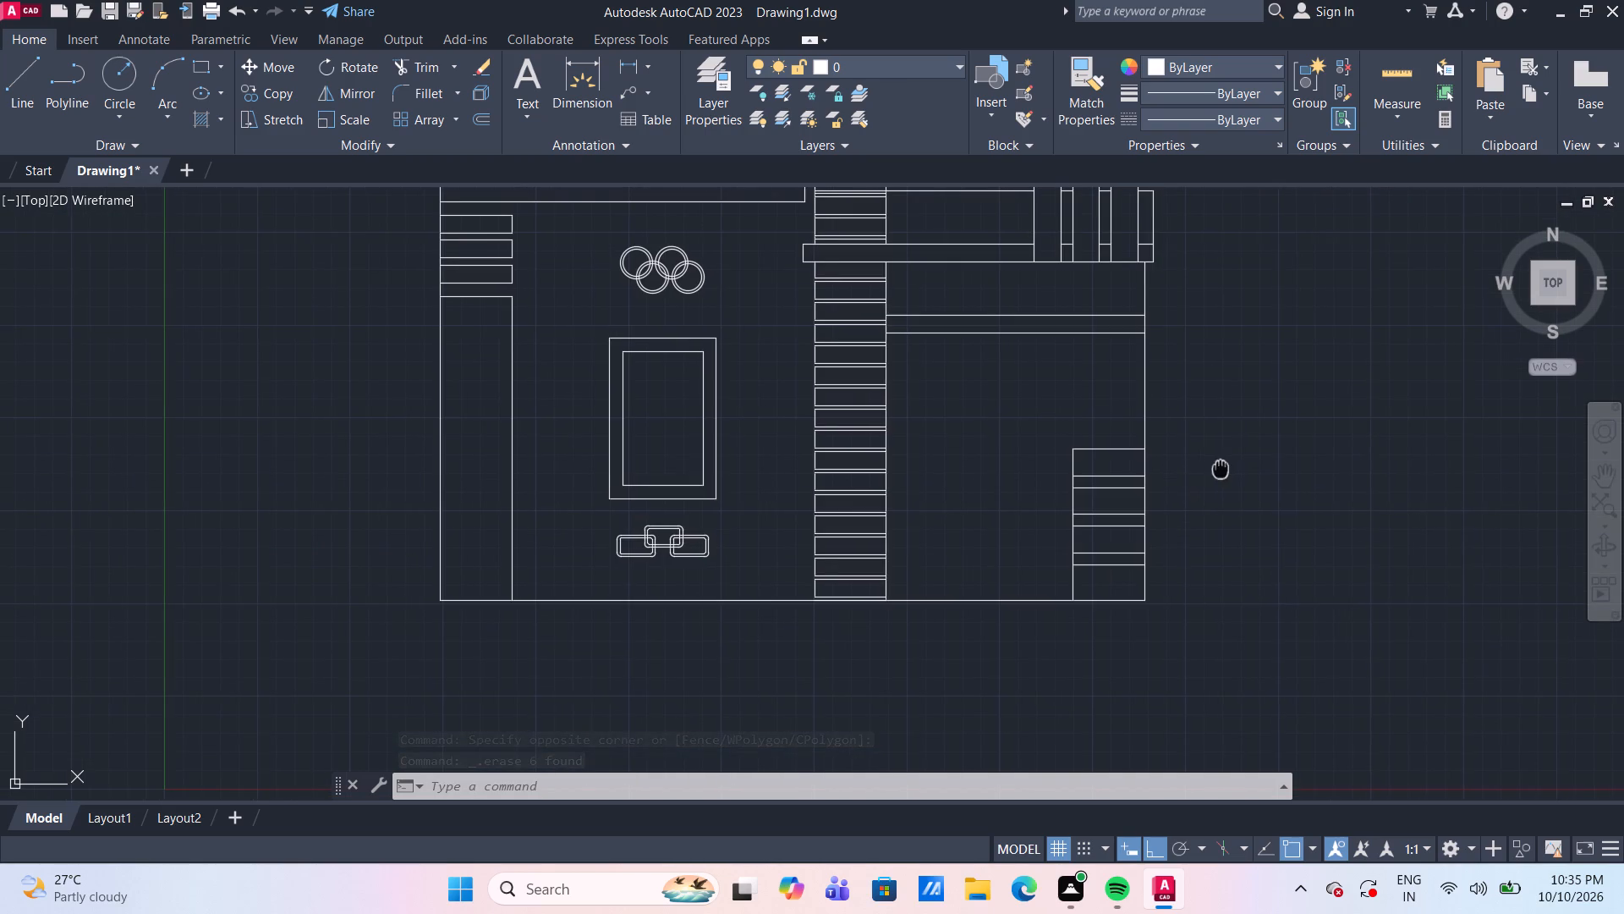
middle_click_drag(1209, 476, 1170, 509)
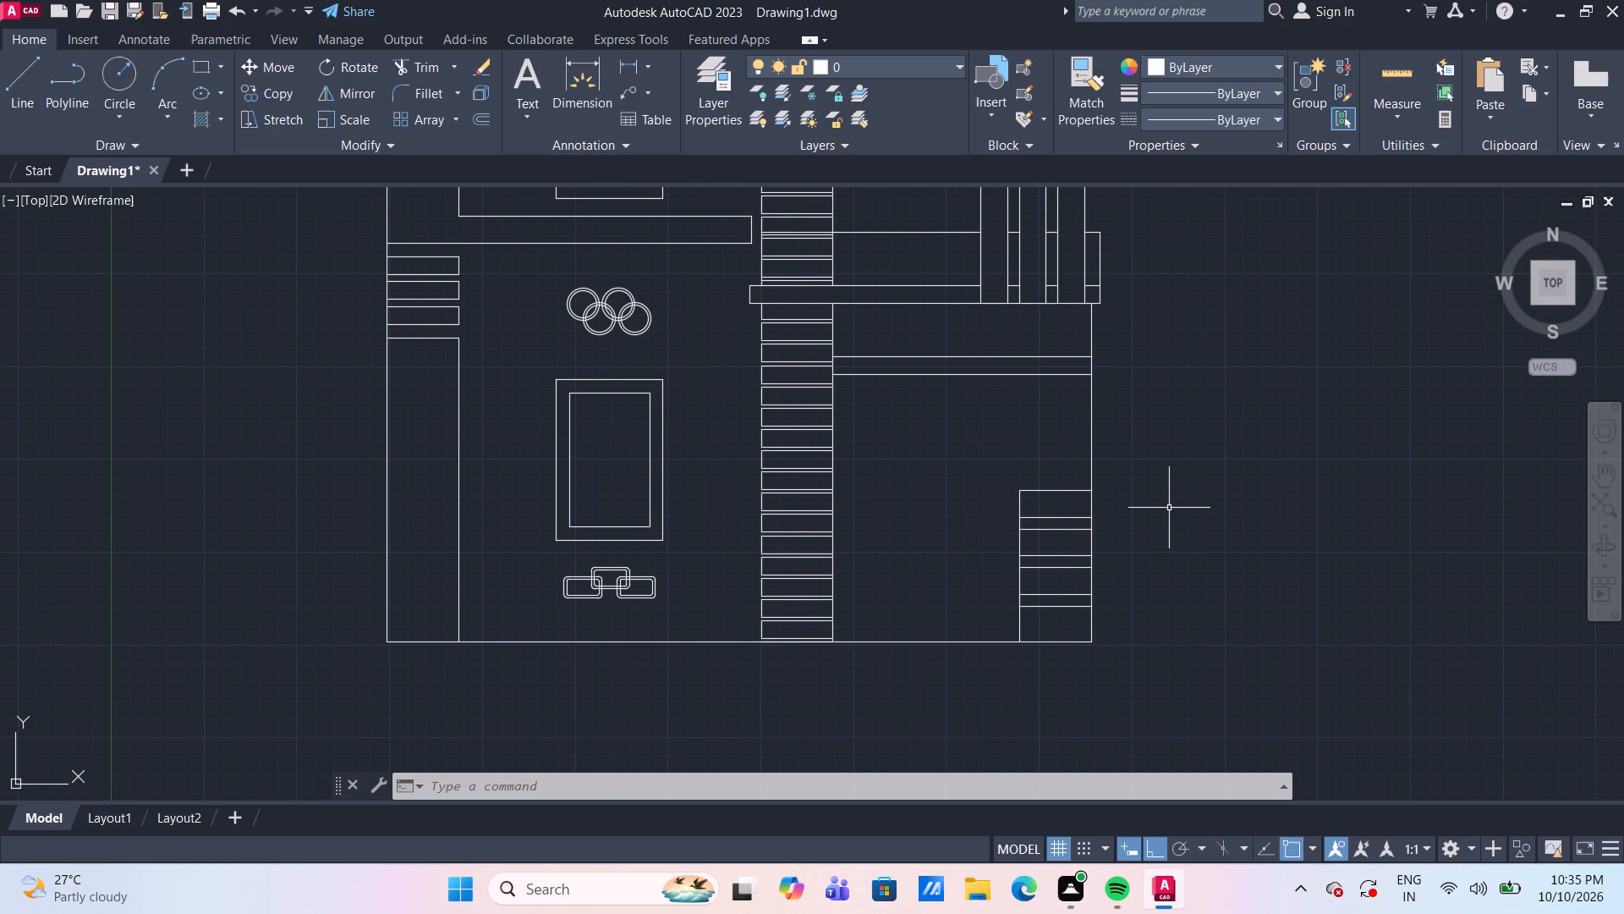
type("l")
key("space")
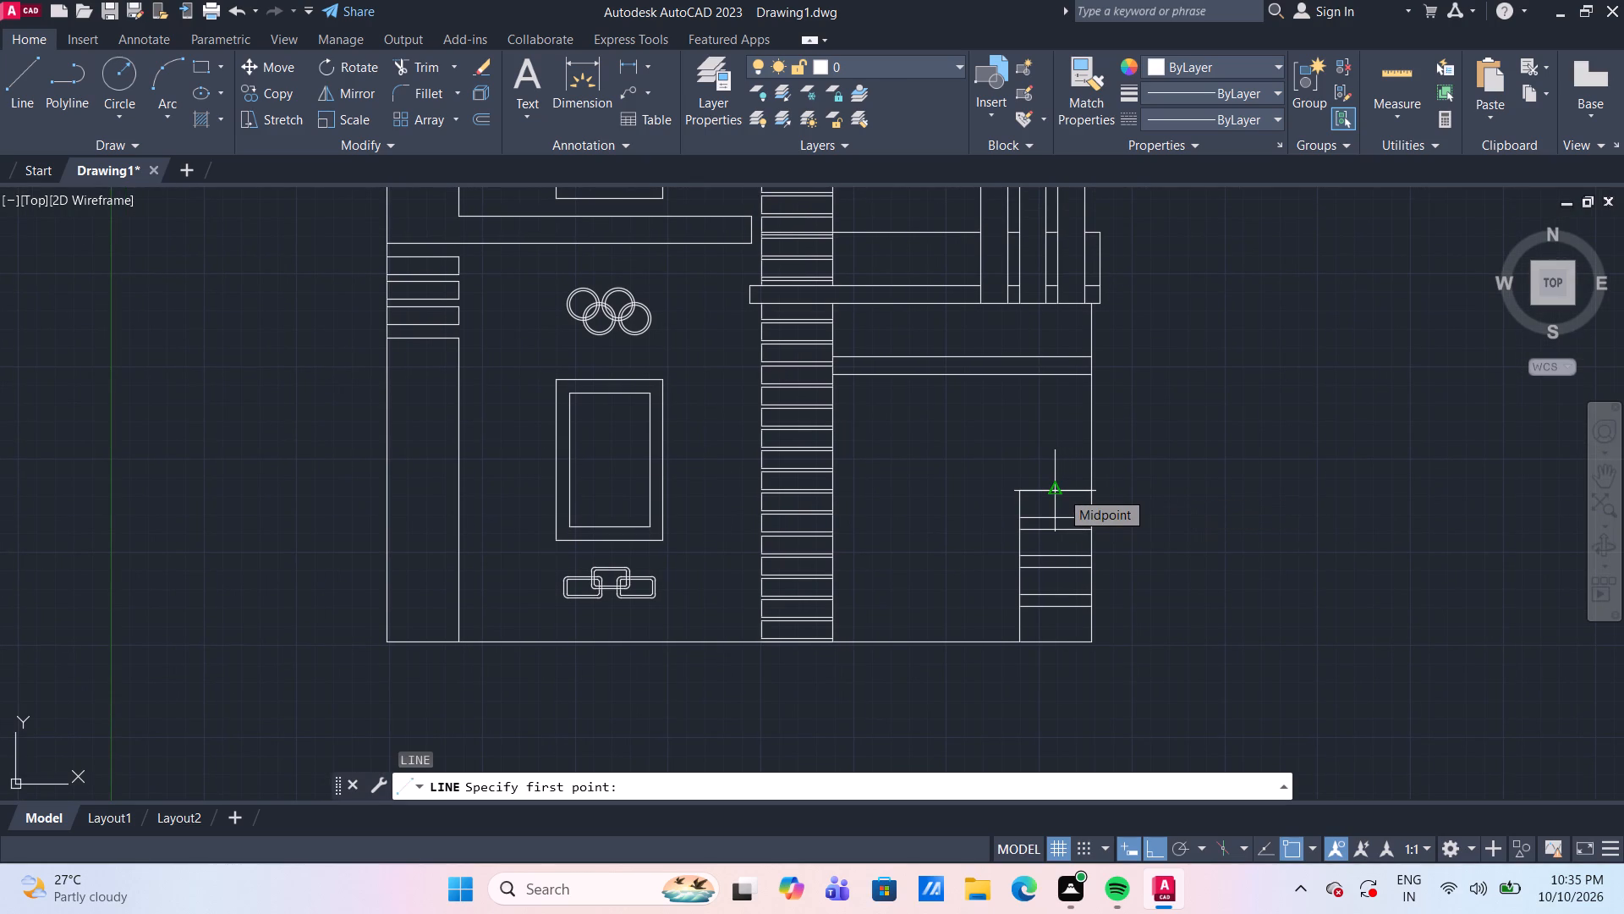
left_click(1061, 491)
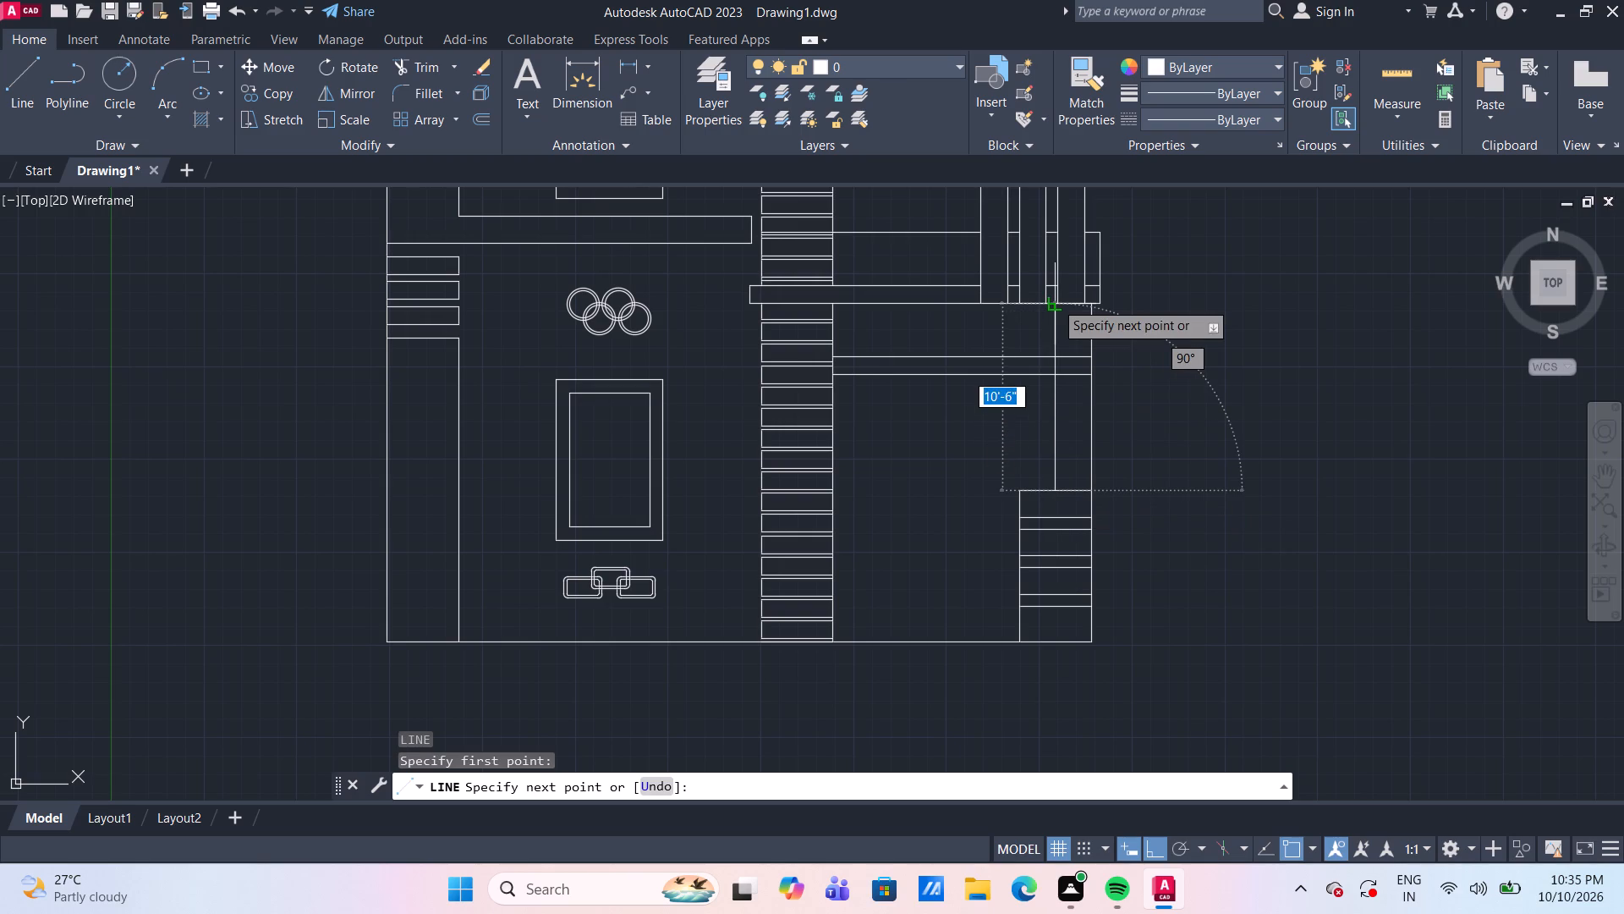
left_click(1055, 301)
key("Escape")
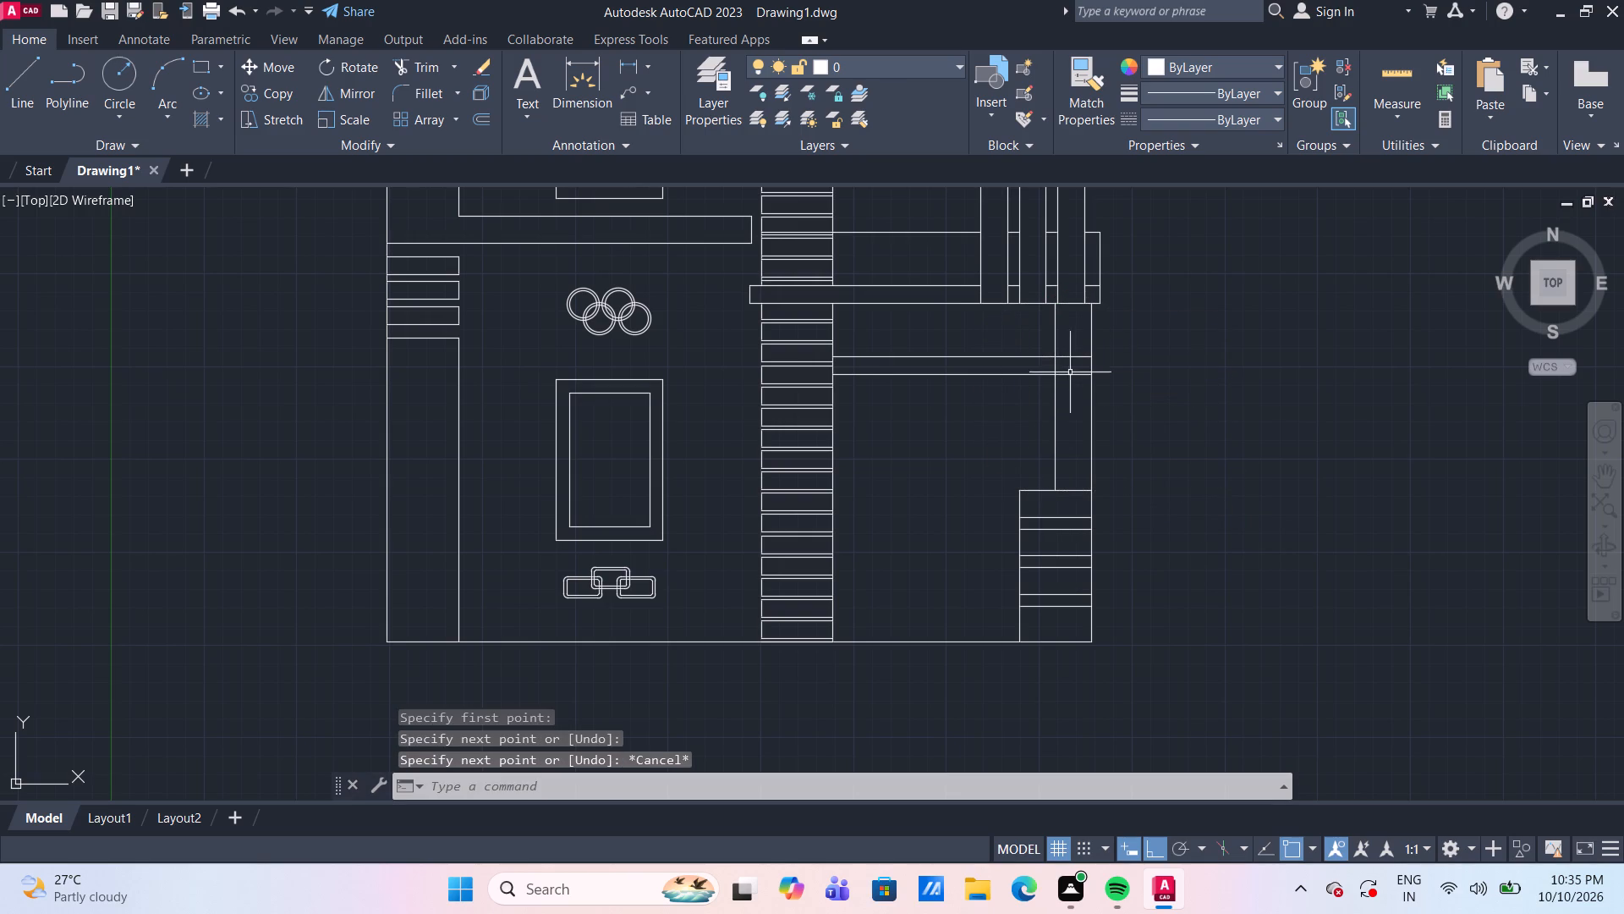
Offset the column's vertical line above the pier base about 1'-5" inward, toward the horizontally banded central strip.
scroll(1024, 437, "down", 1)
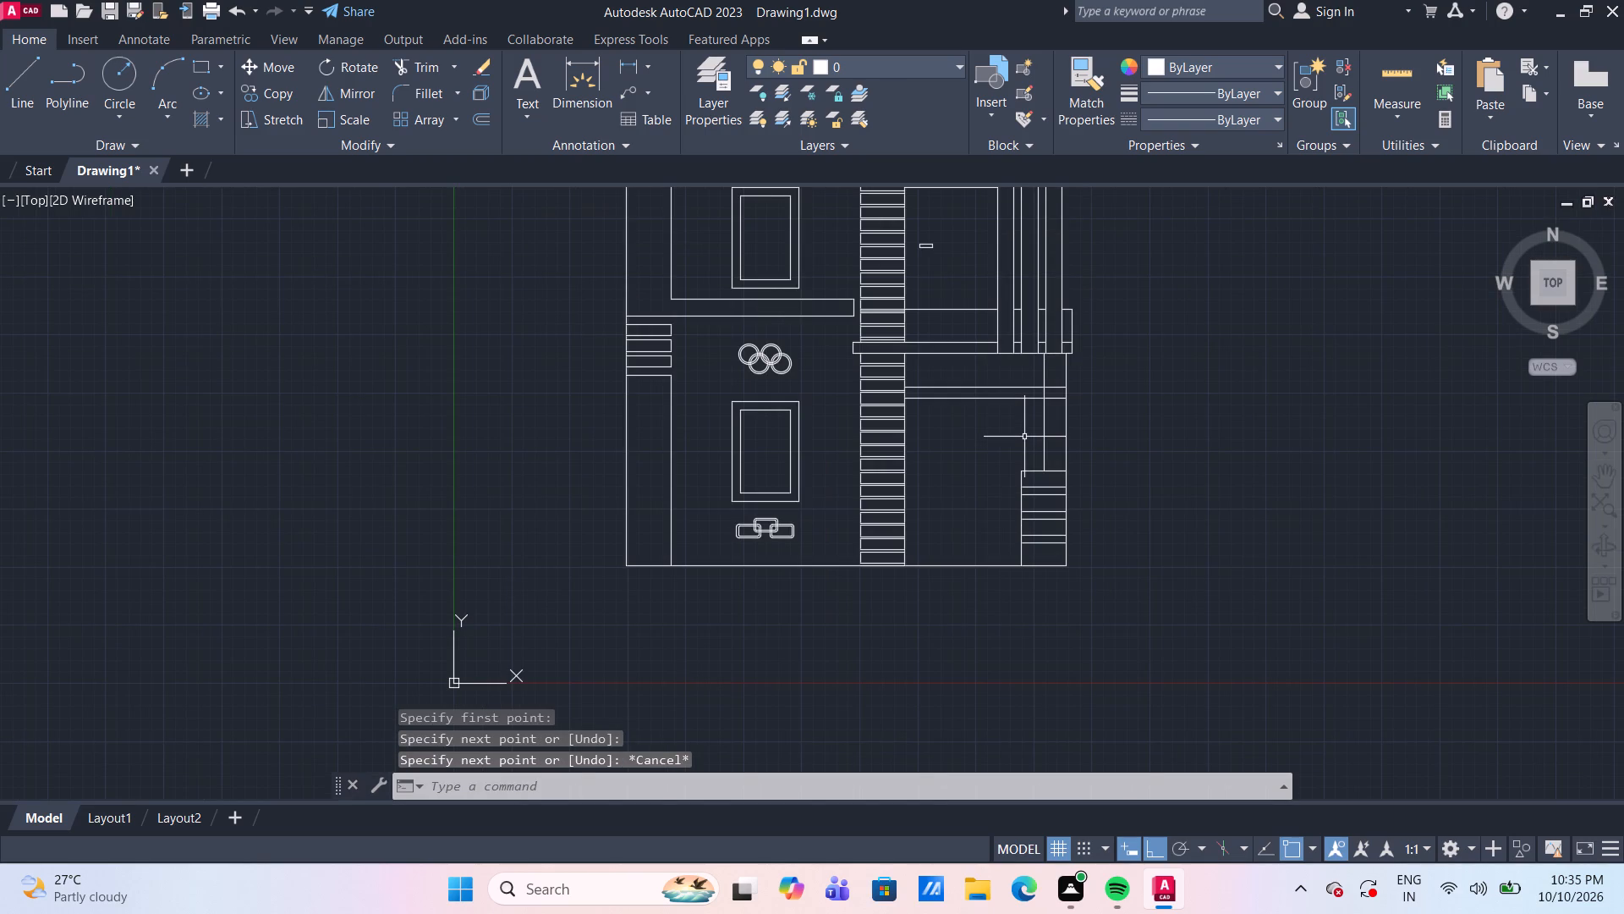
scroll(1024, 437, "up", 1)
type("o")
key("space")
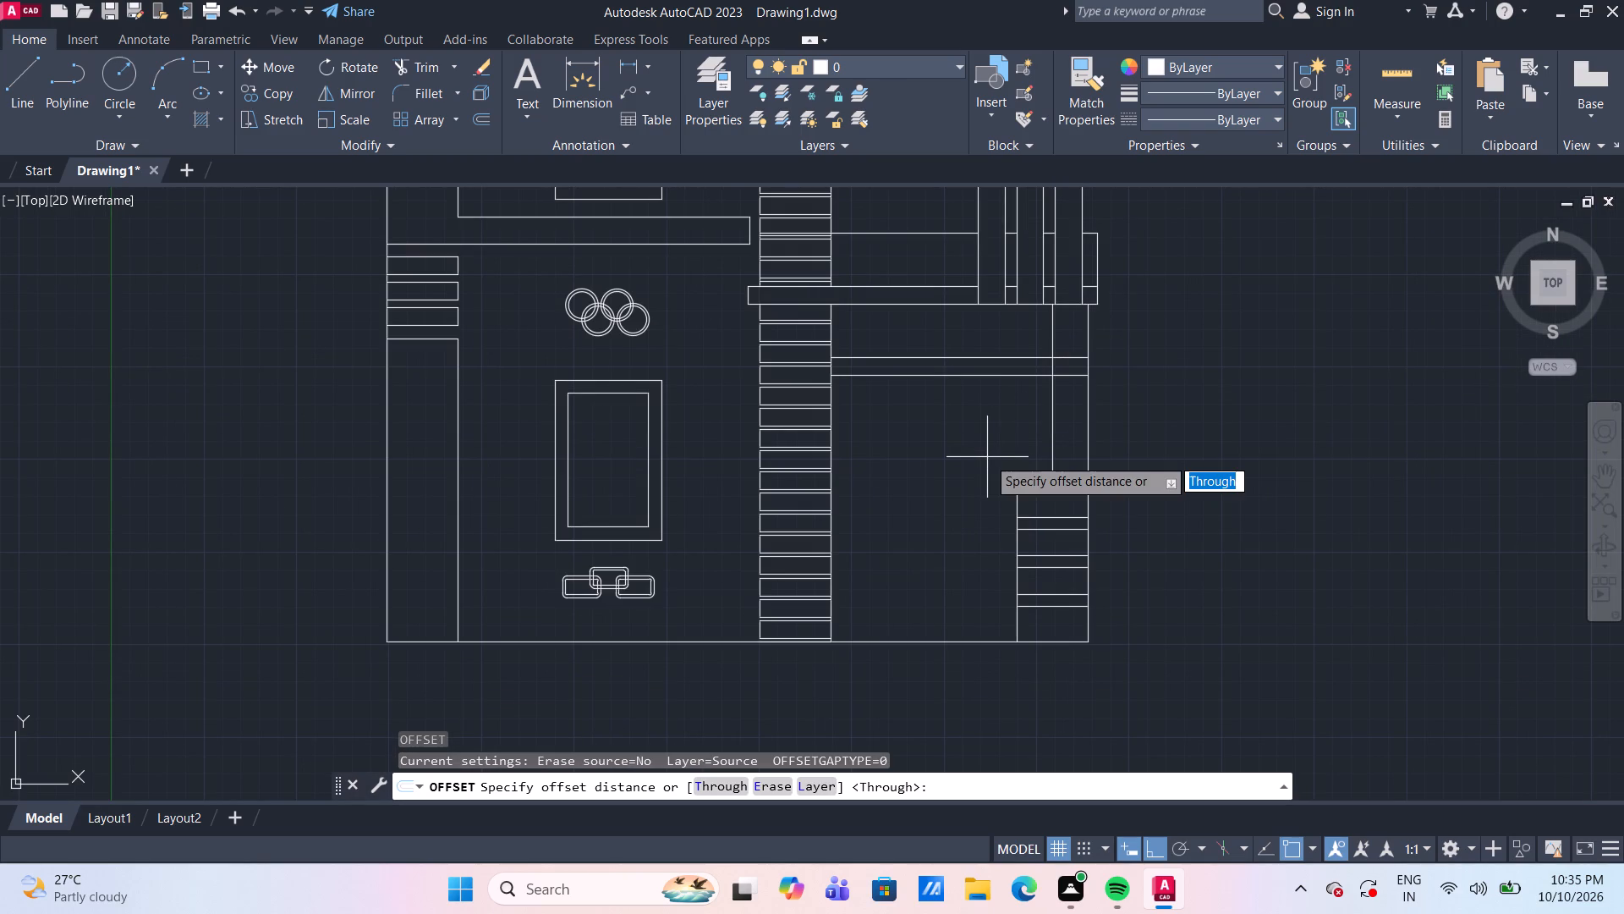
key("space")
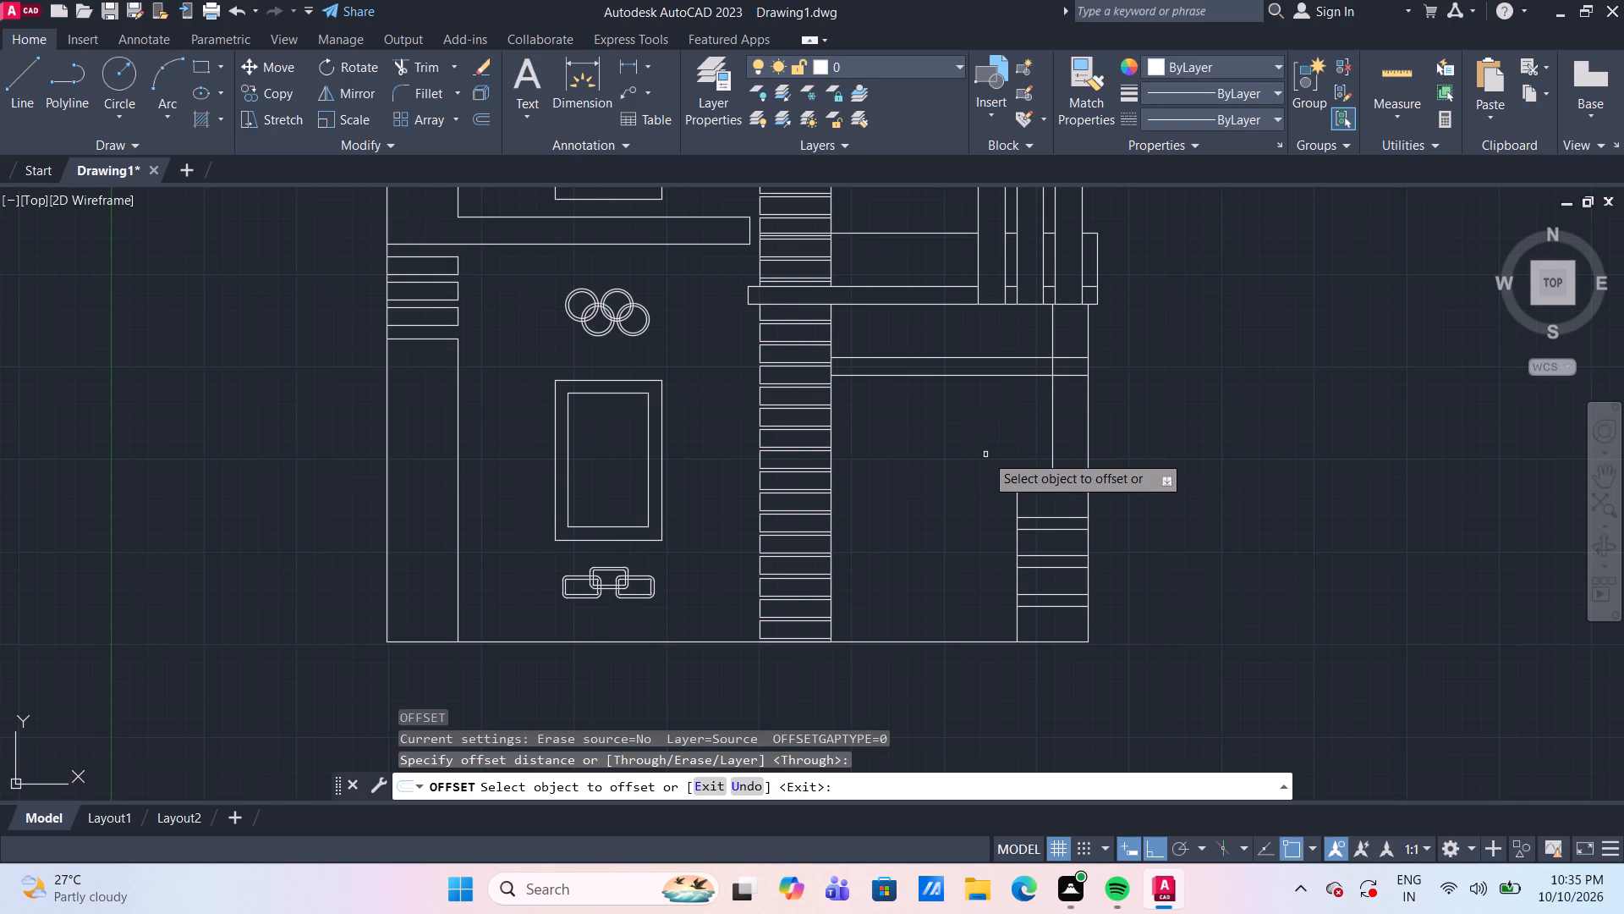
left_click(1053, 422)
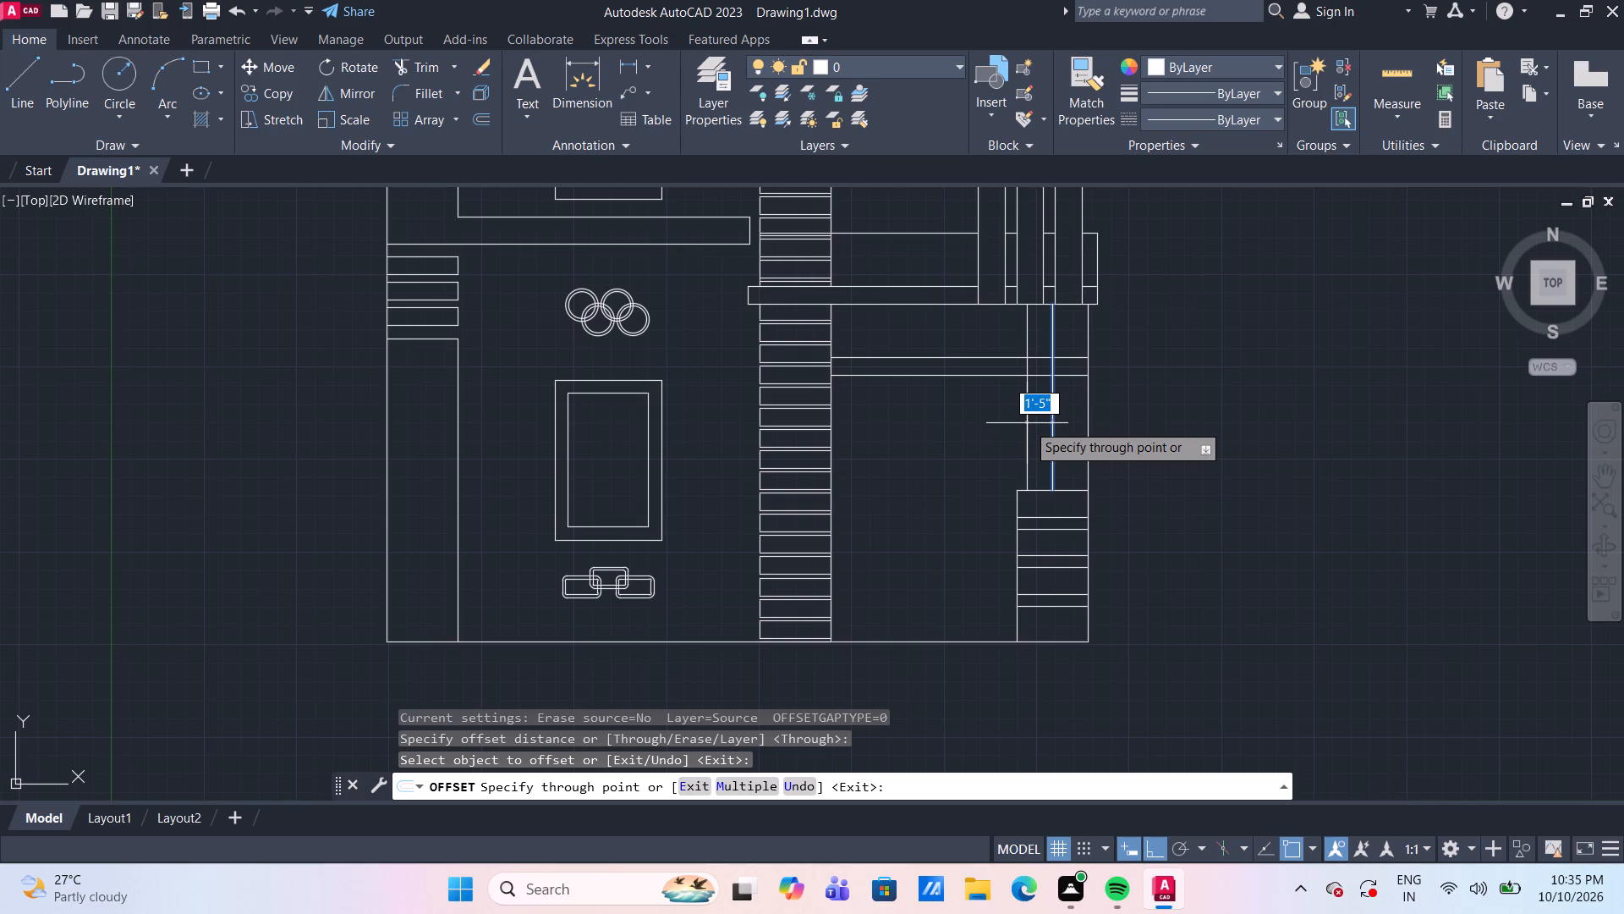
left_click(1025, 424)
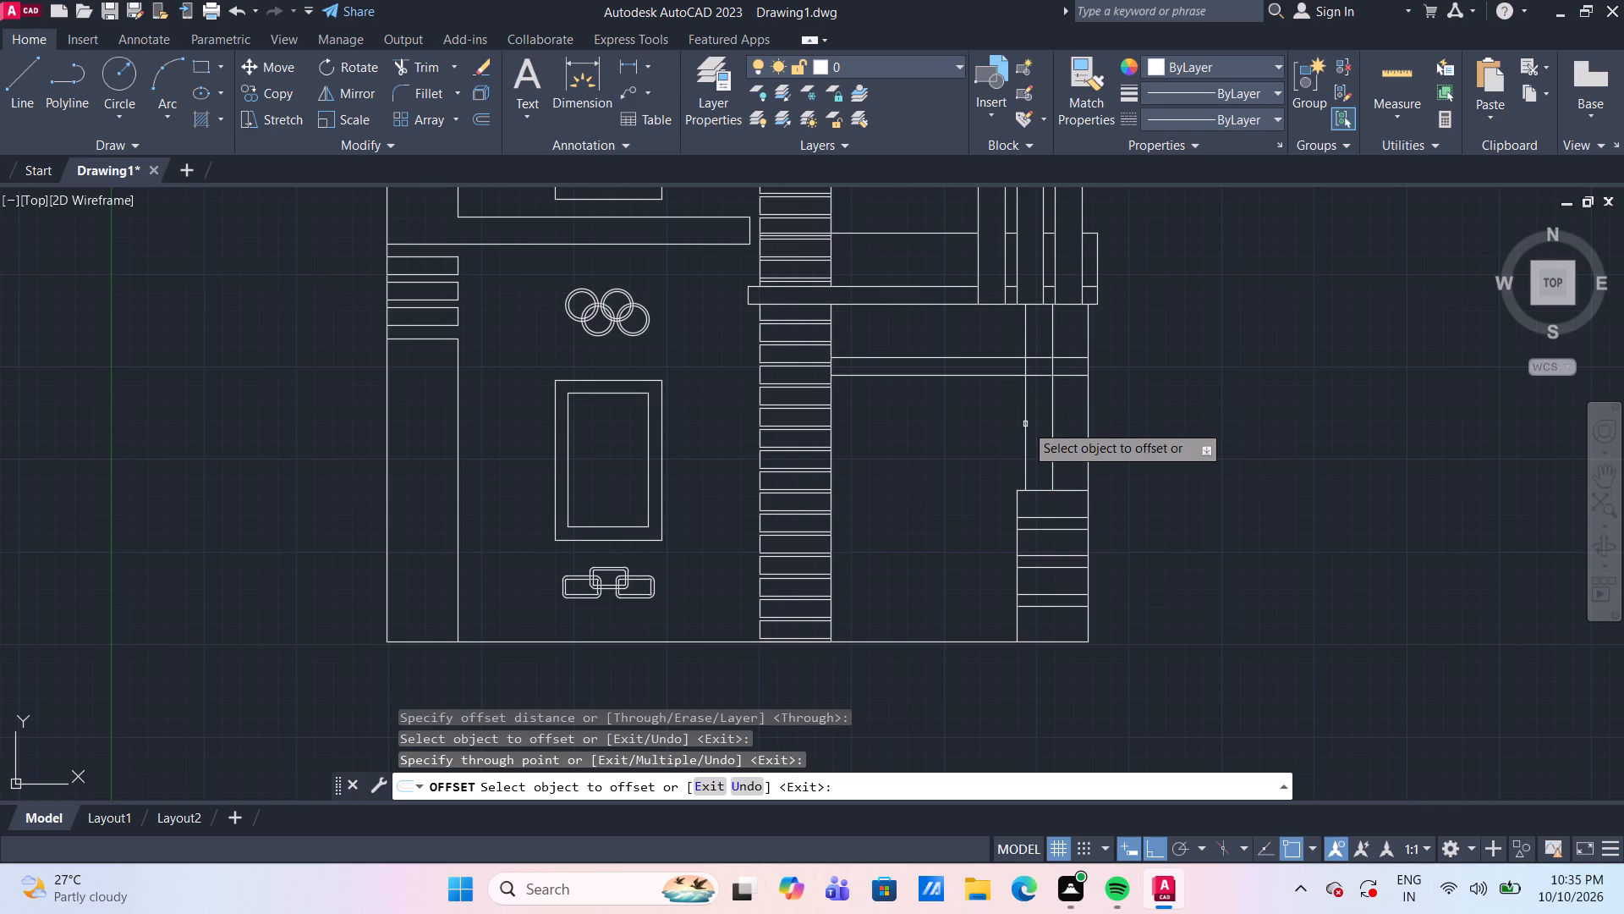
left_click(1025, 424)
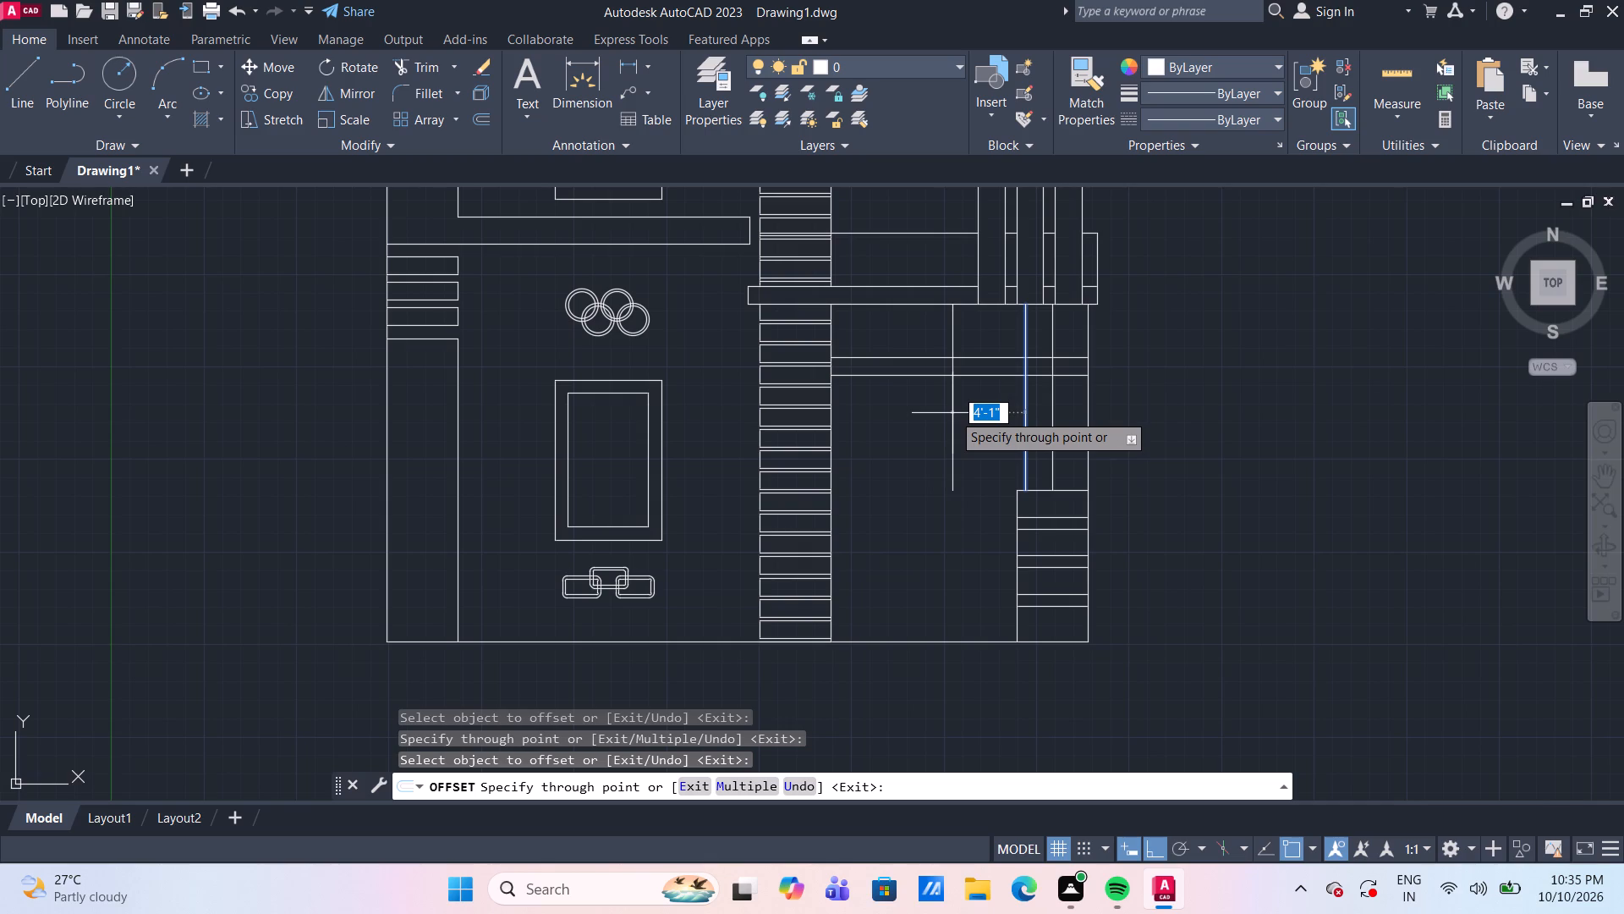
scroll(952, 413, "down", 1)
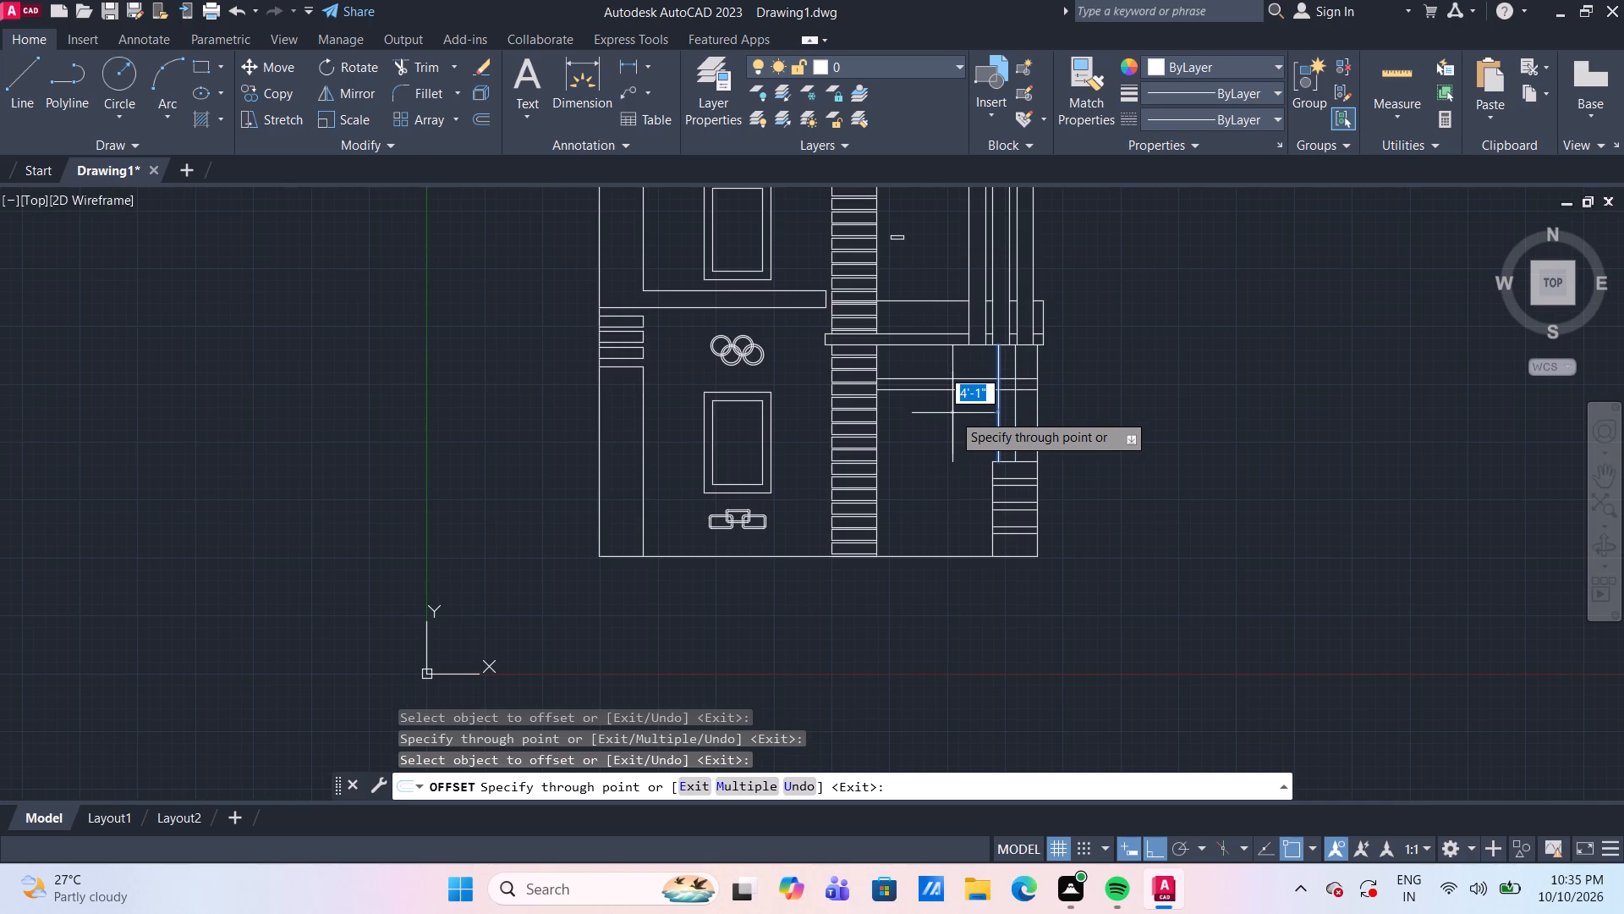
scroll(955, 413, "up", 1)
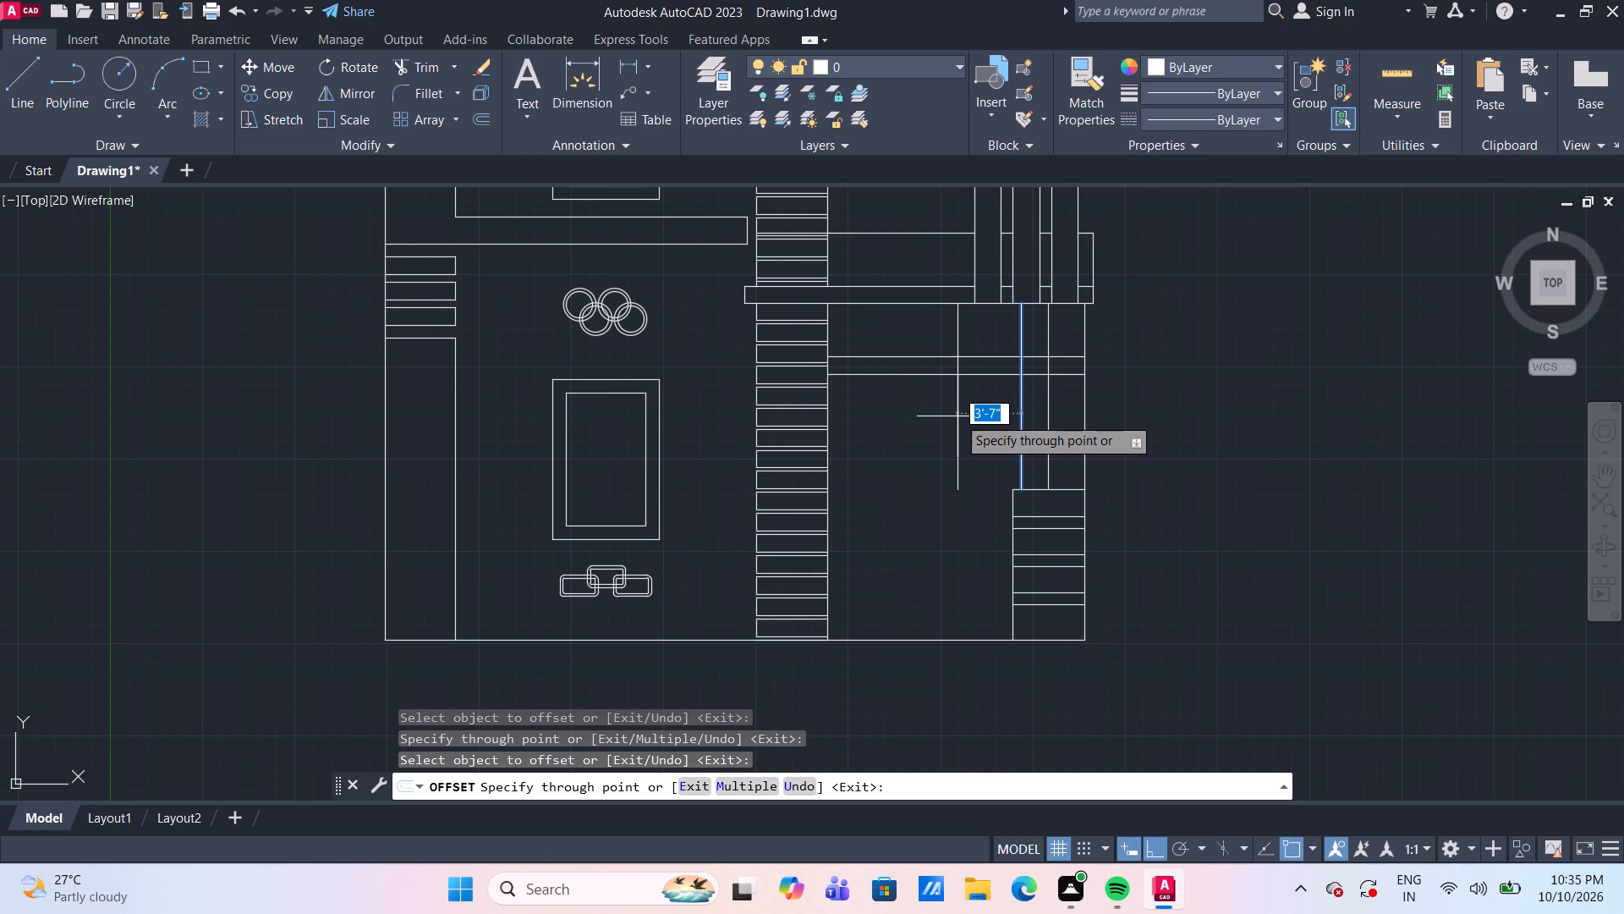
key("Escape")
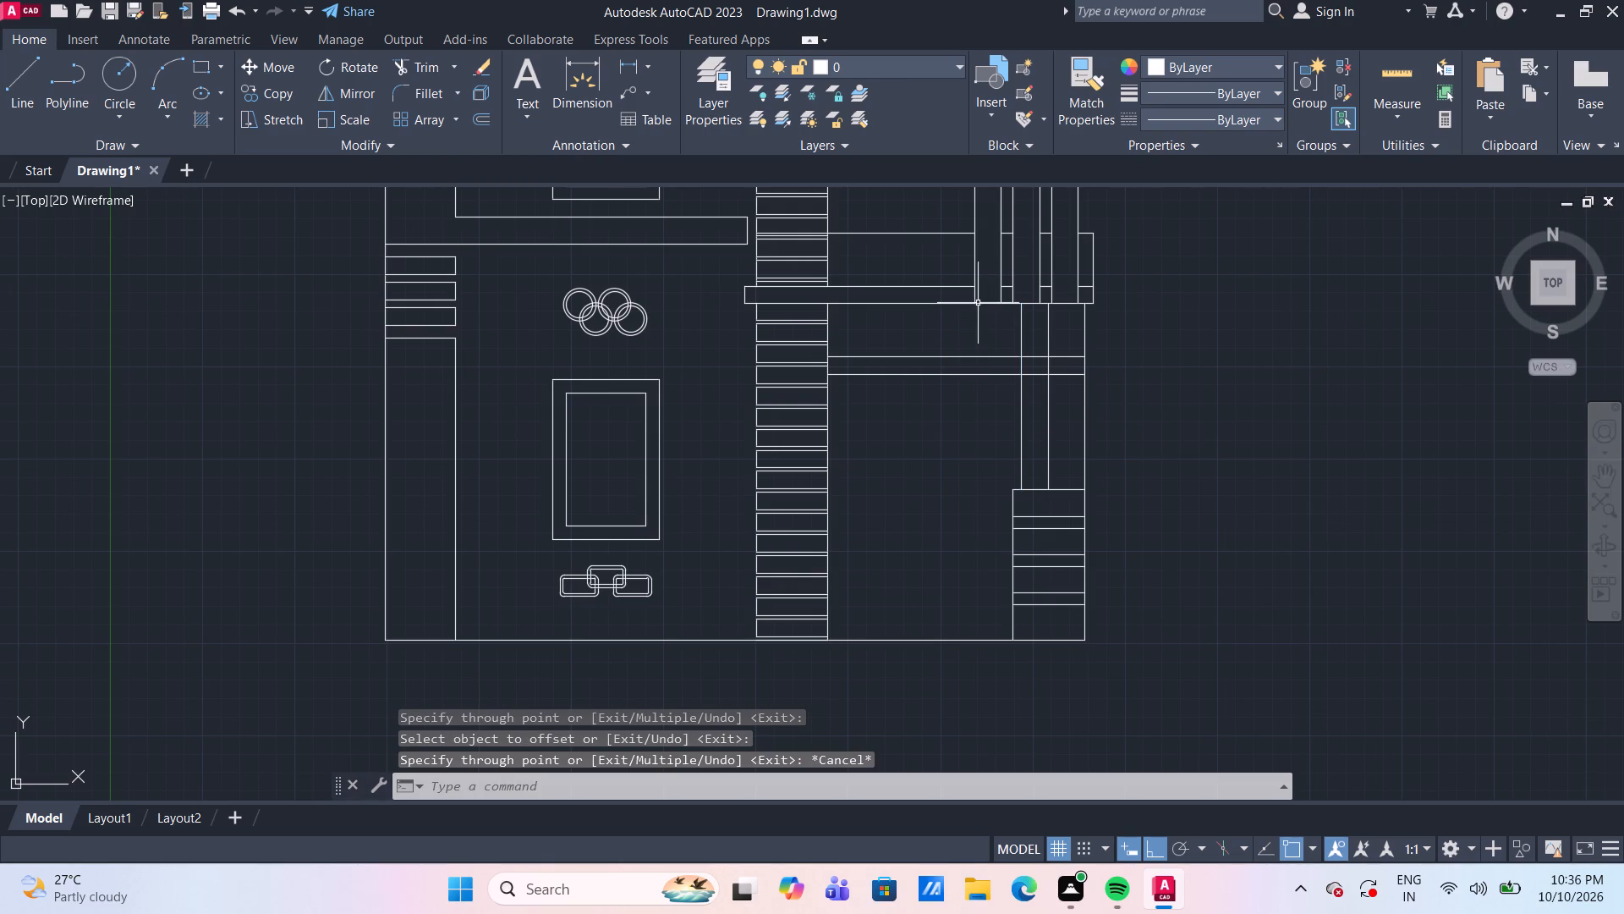
Stretch the lower end of the balcony's innermost vertical line down past the two beam lines, to a total length of about 31'-11".
scroll(977, 287, "up", 1)
left_click(971, 307)
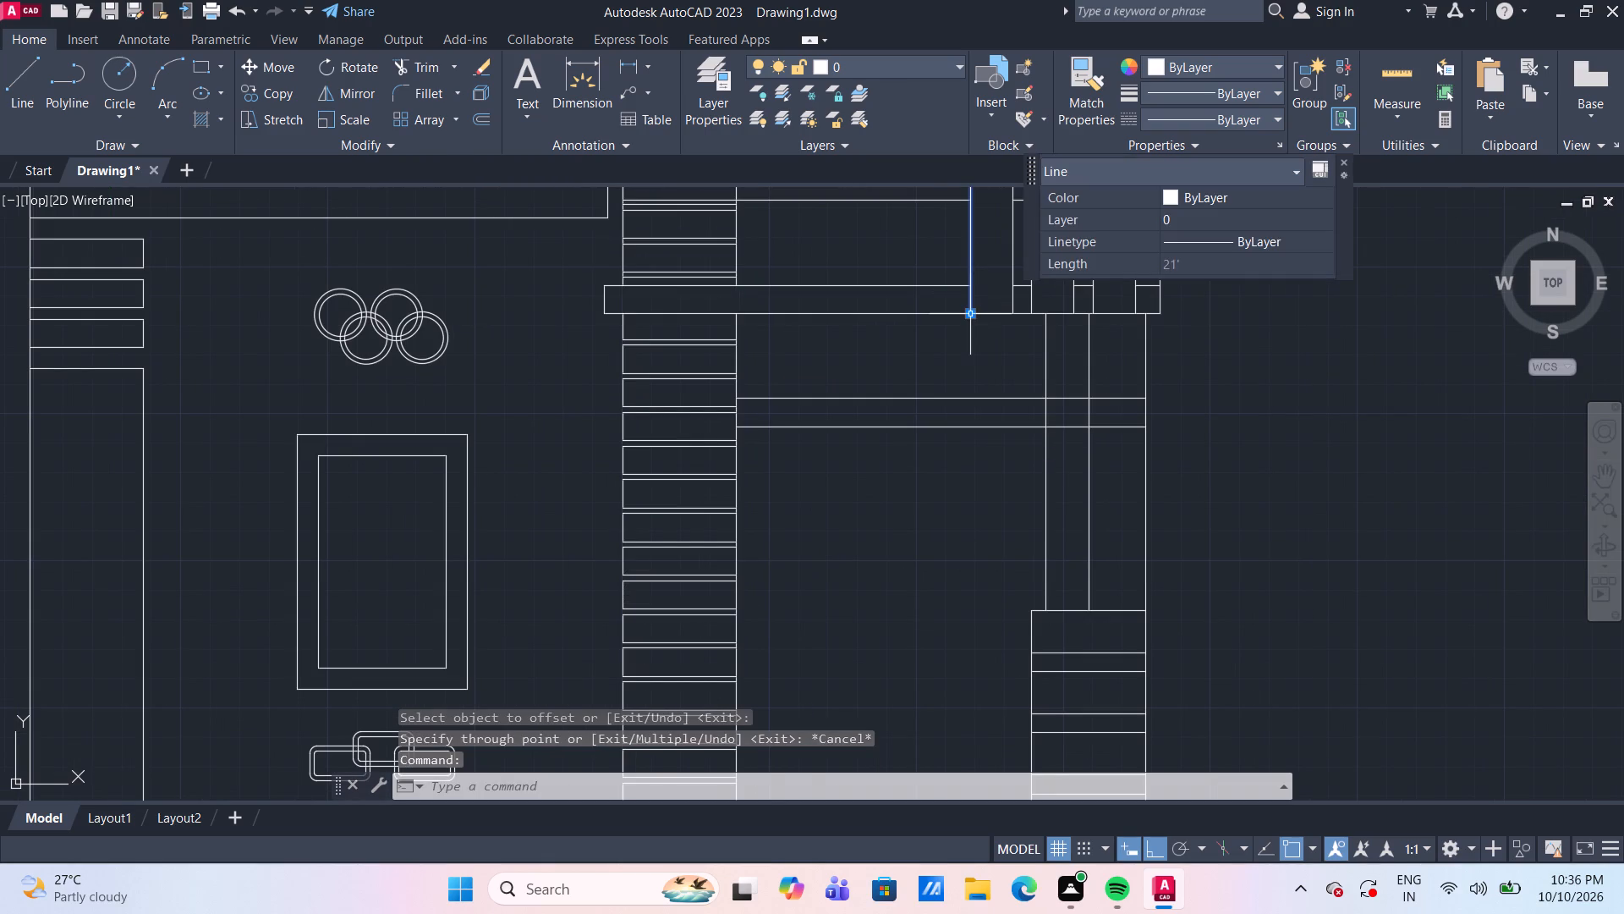
left_click_drag(971, 314, 973, 324)
left_click(971, 623)
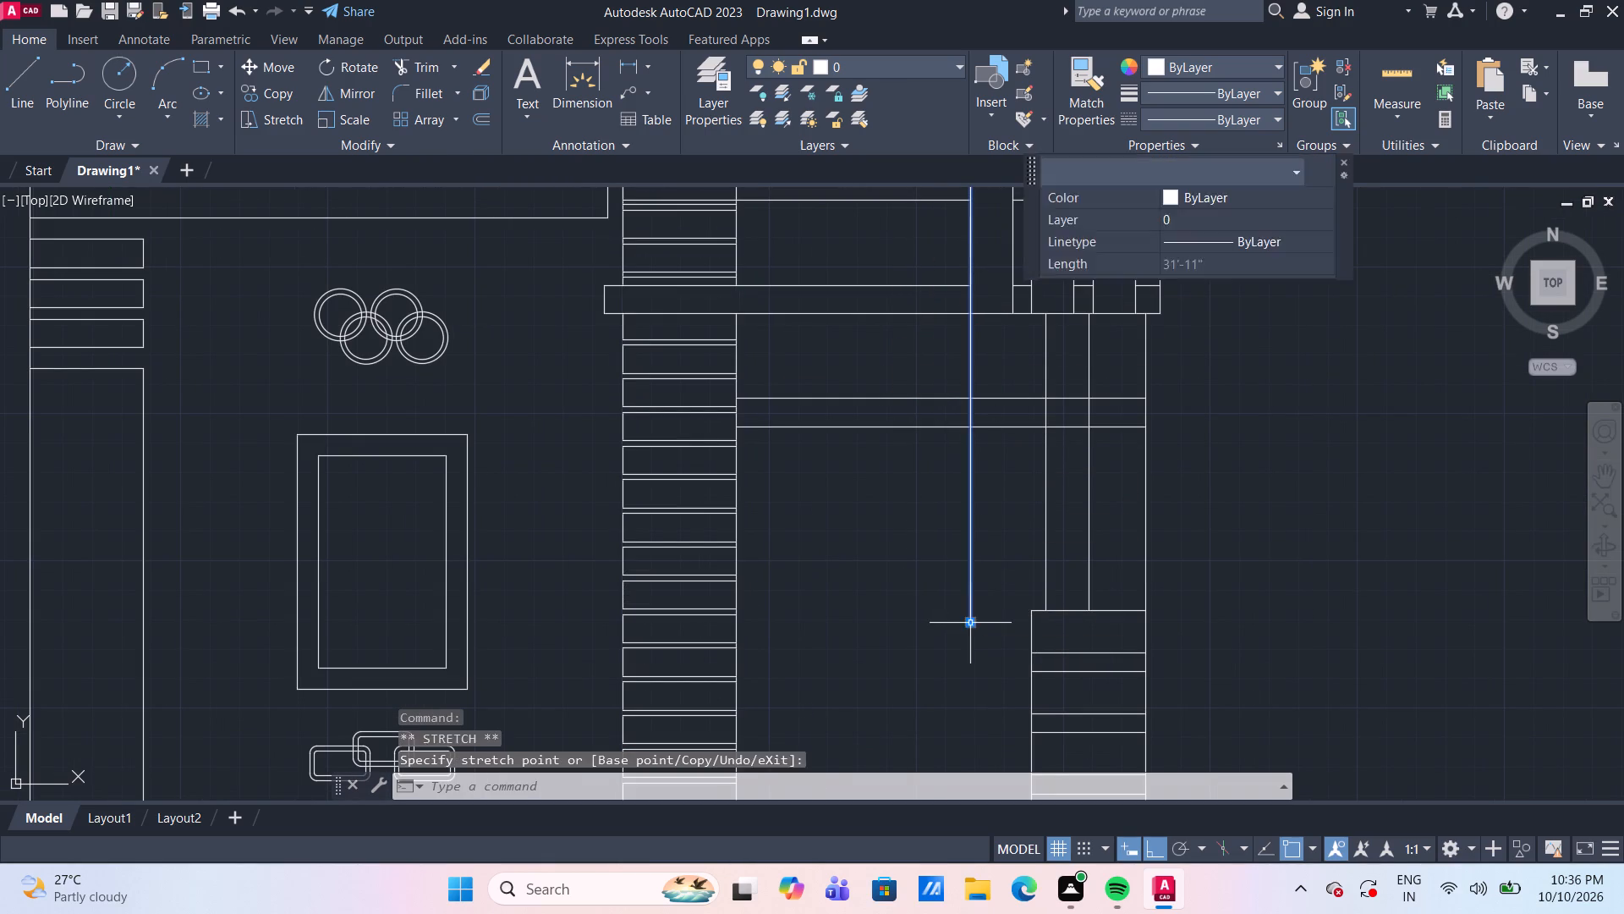
key("Escape")
Trim the extended vertical line between the balcony's underside and the lower of the two horizontal beam lines.
type("tr")
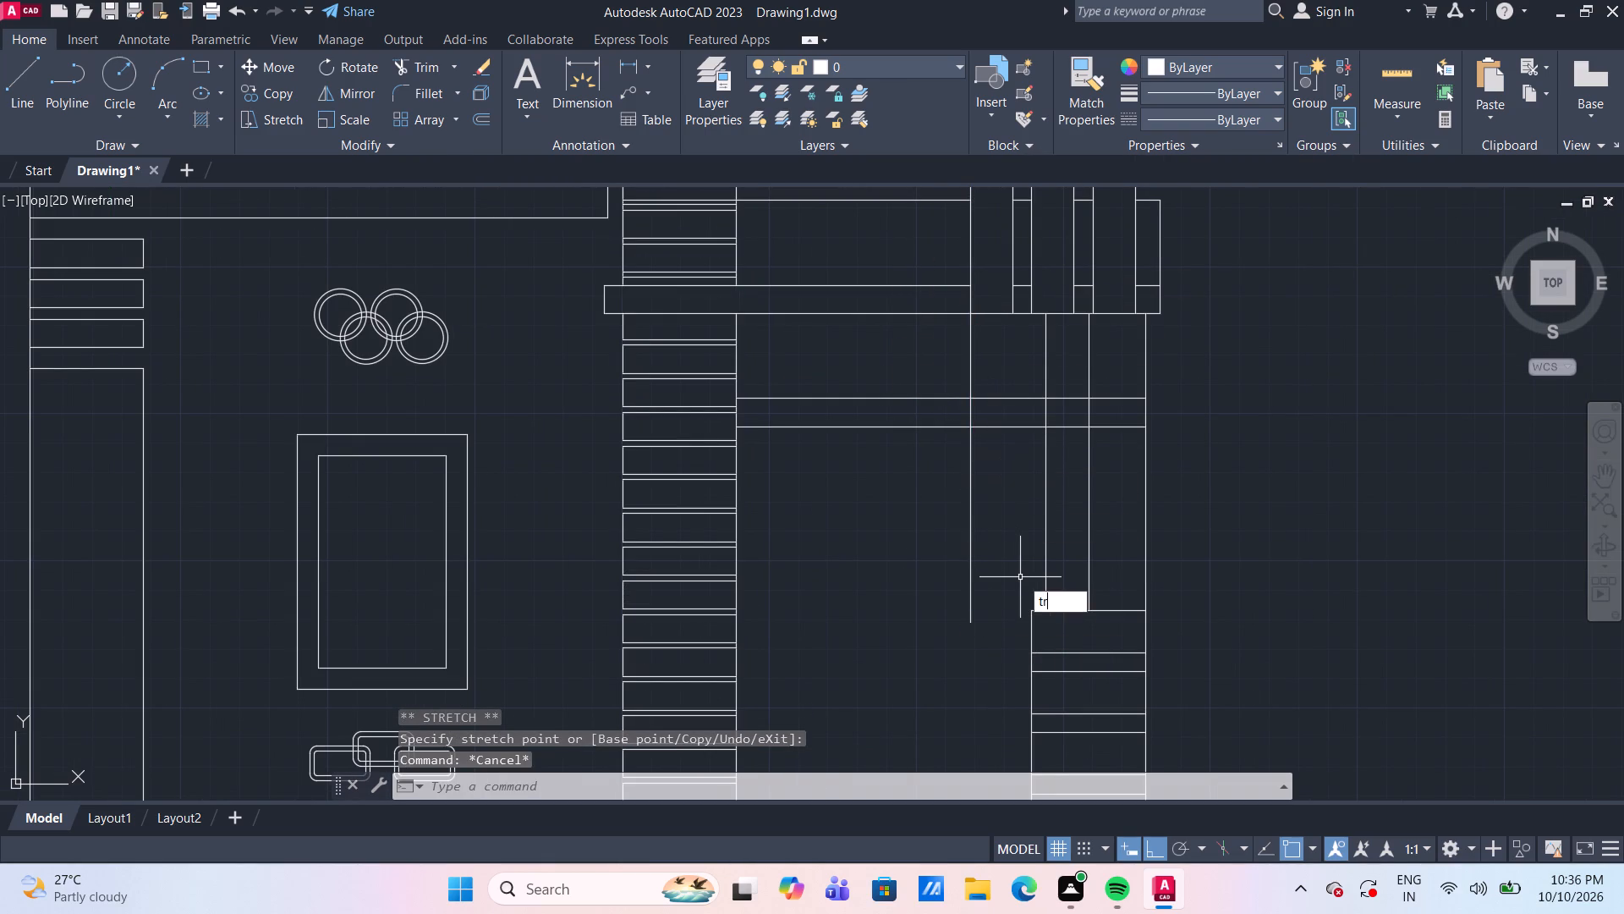
key("space")
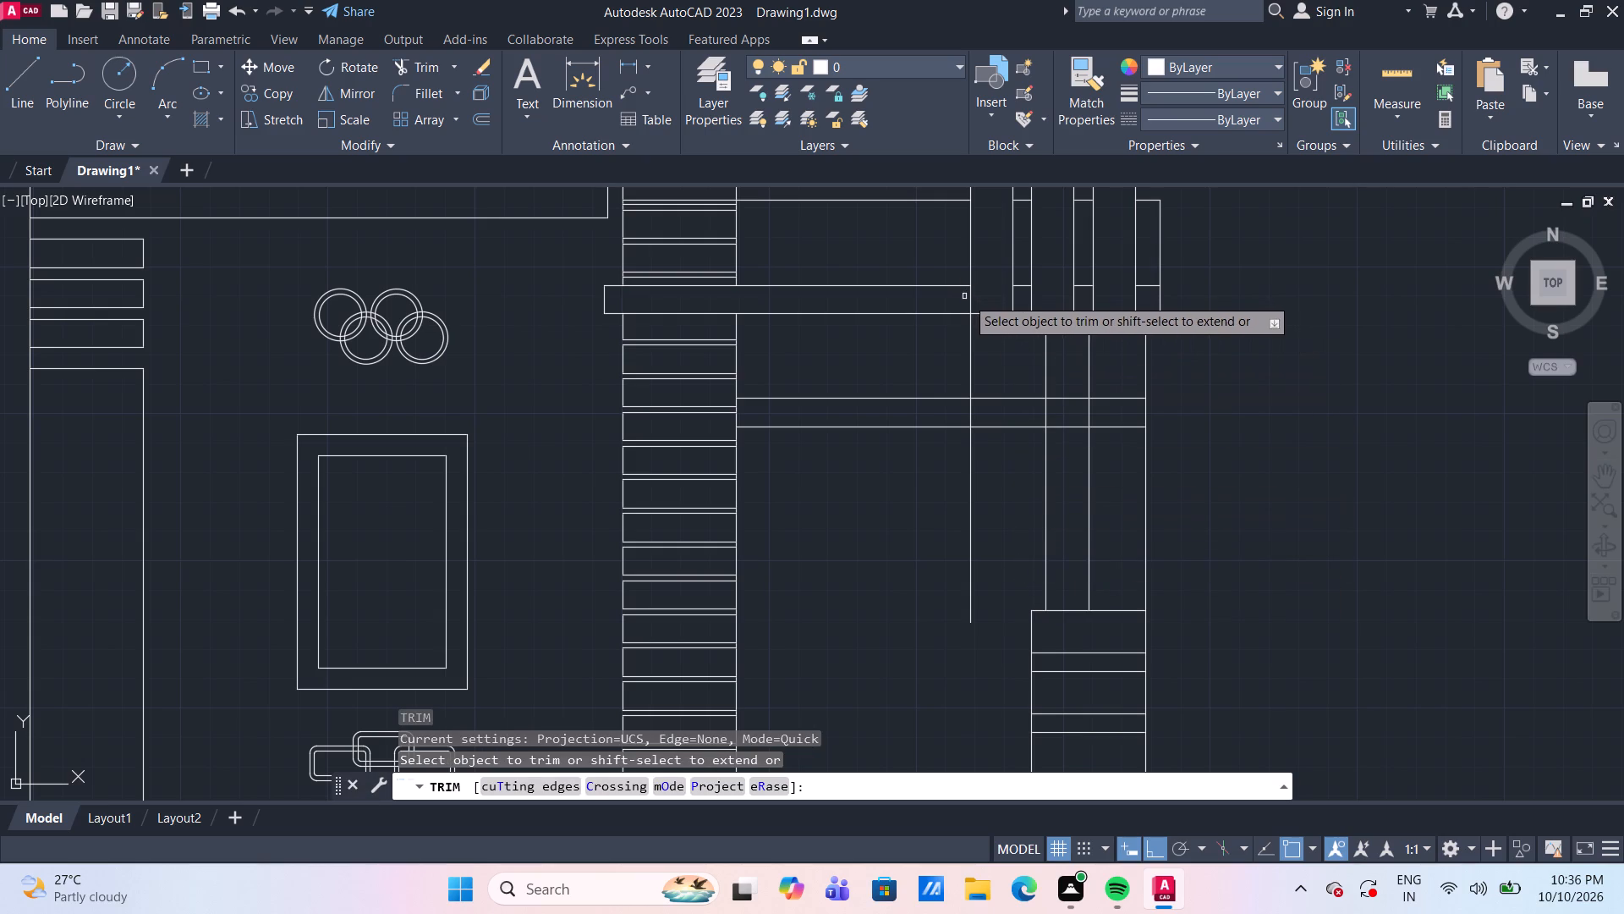
left_click(969, 334)
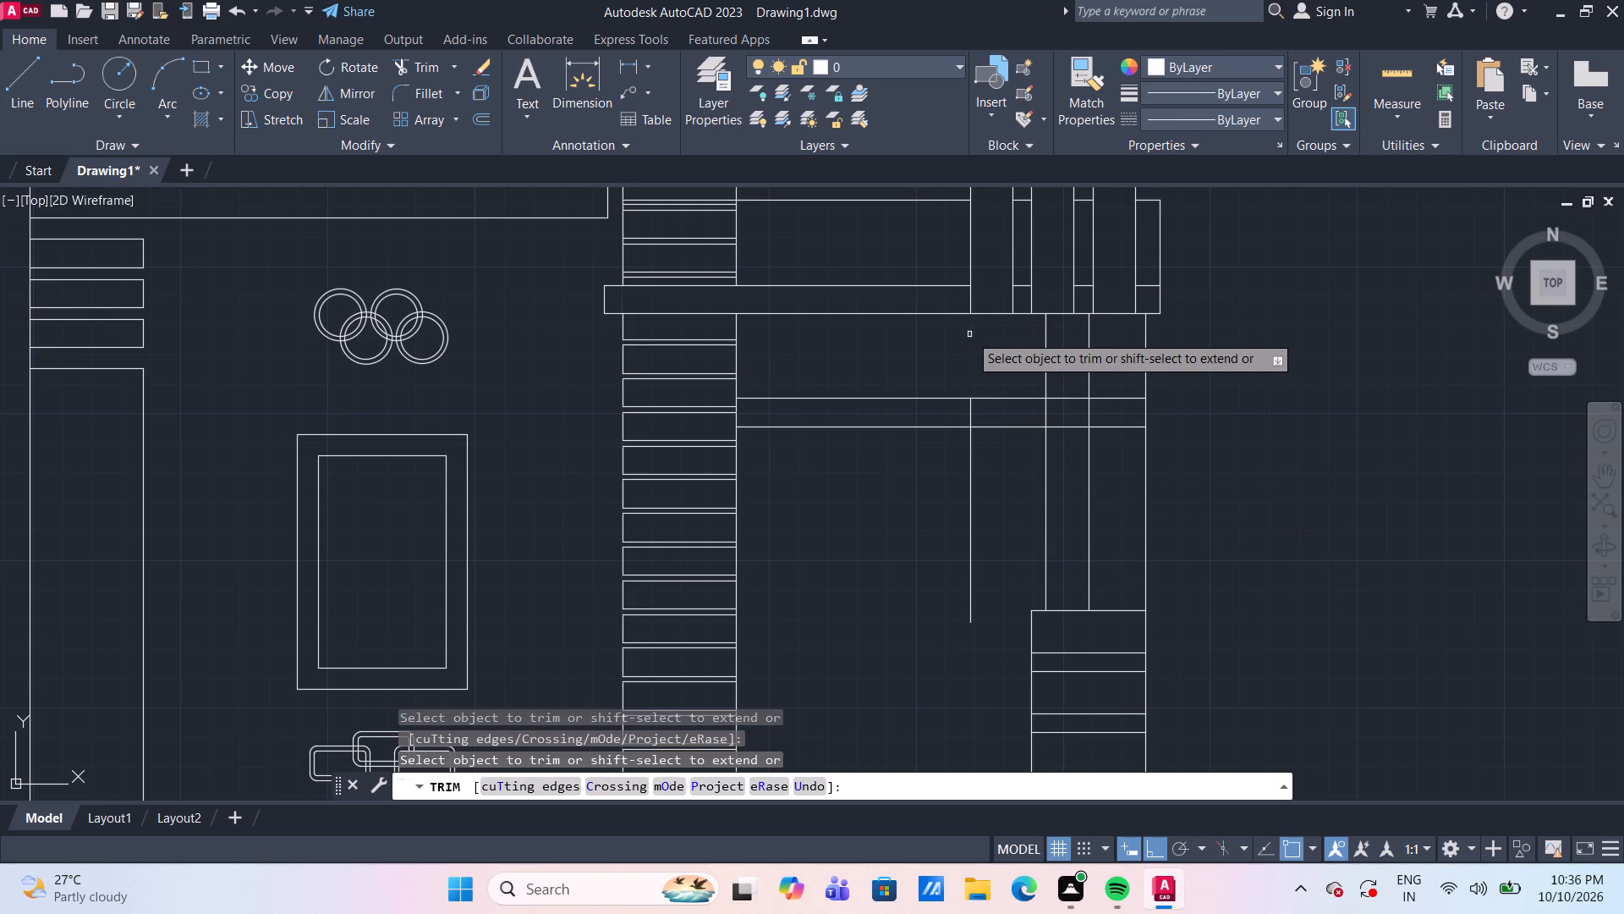
left_click(973, 413)
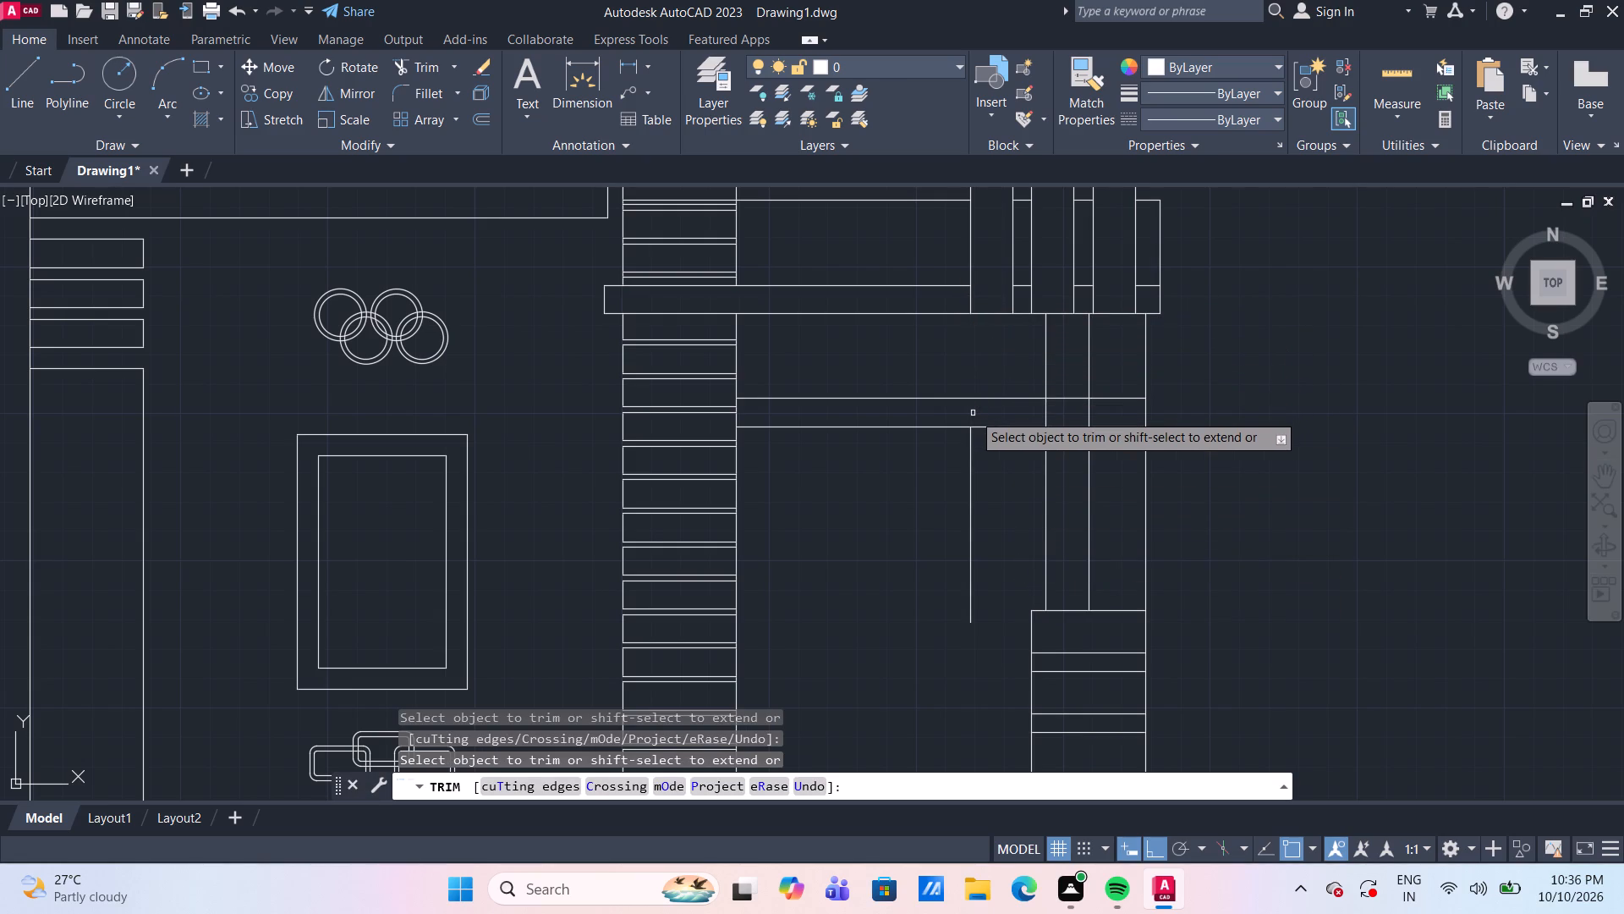
Trim away the lower beam line beyond the extended vertical, the whole offset column line, and the original column line above the upper beam line.
left_click(1000, 432)
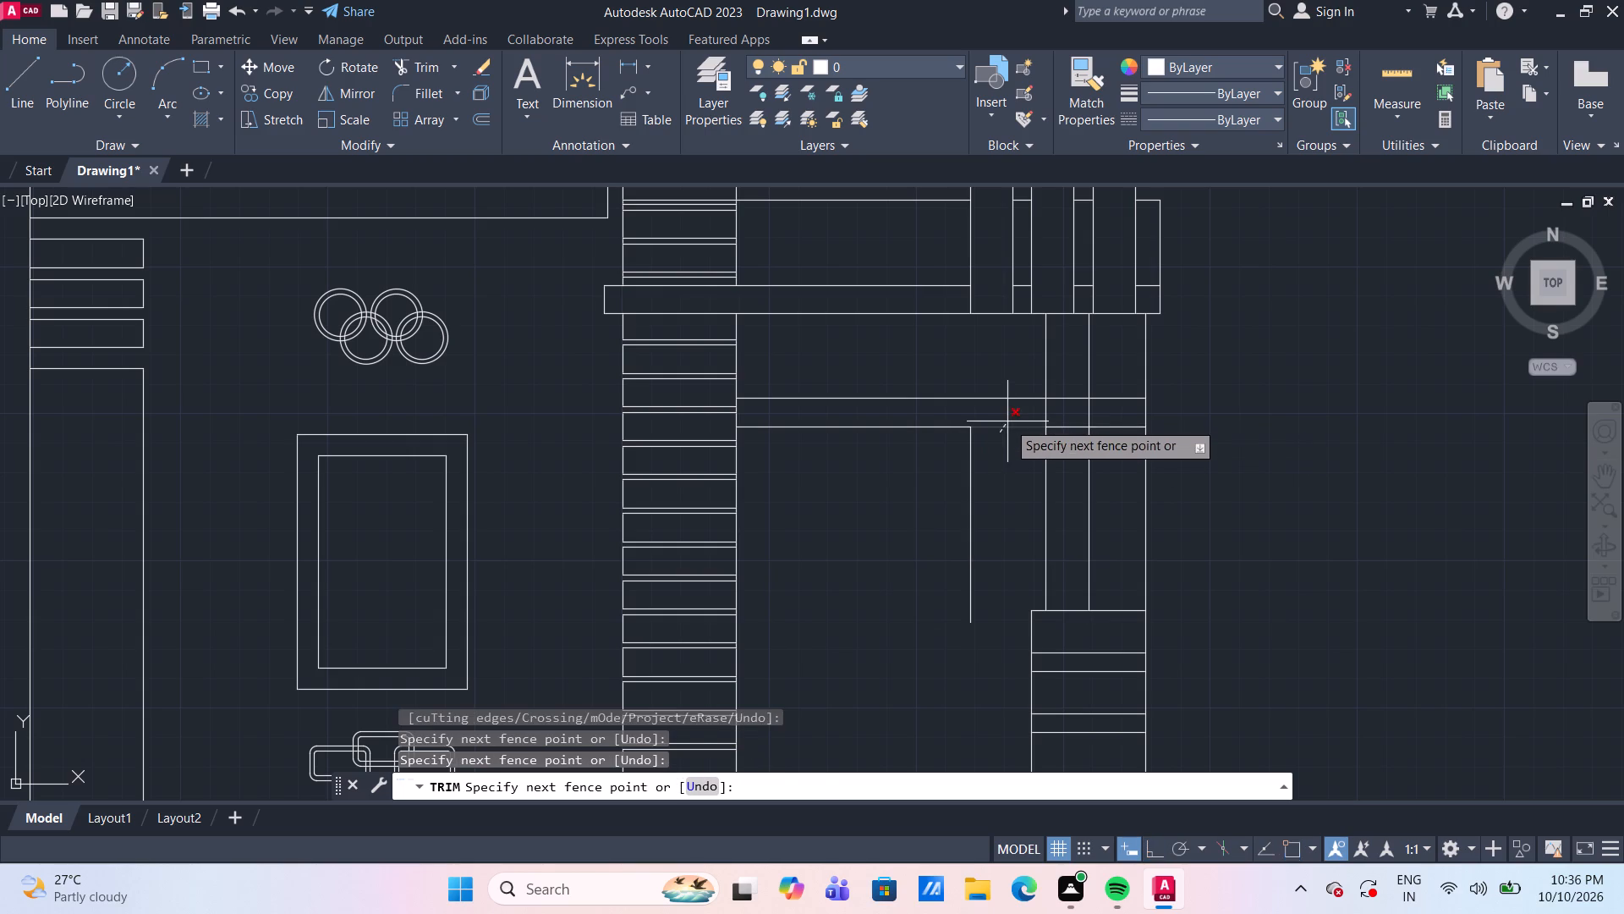
left_click(1007, 421)
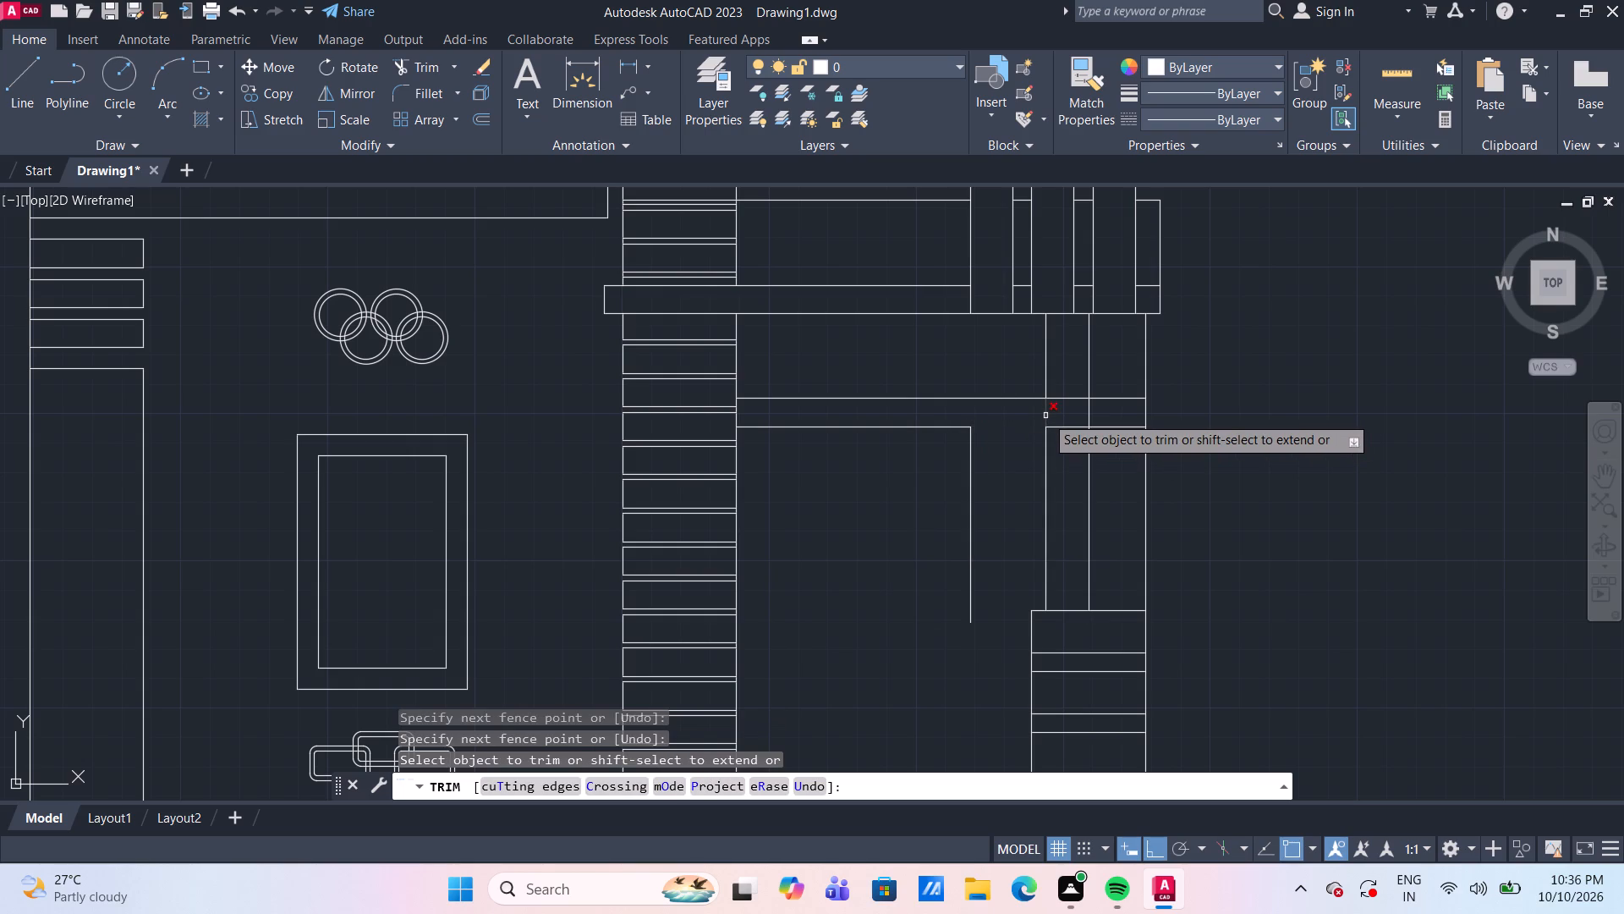
left_click(1045, 416)
left_click(1065, 427)
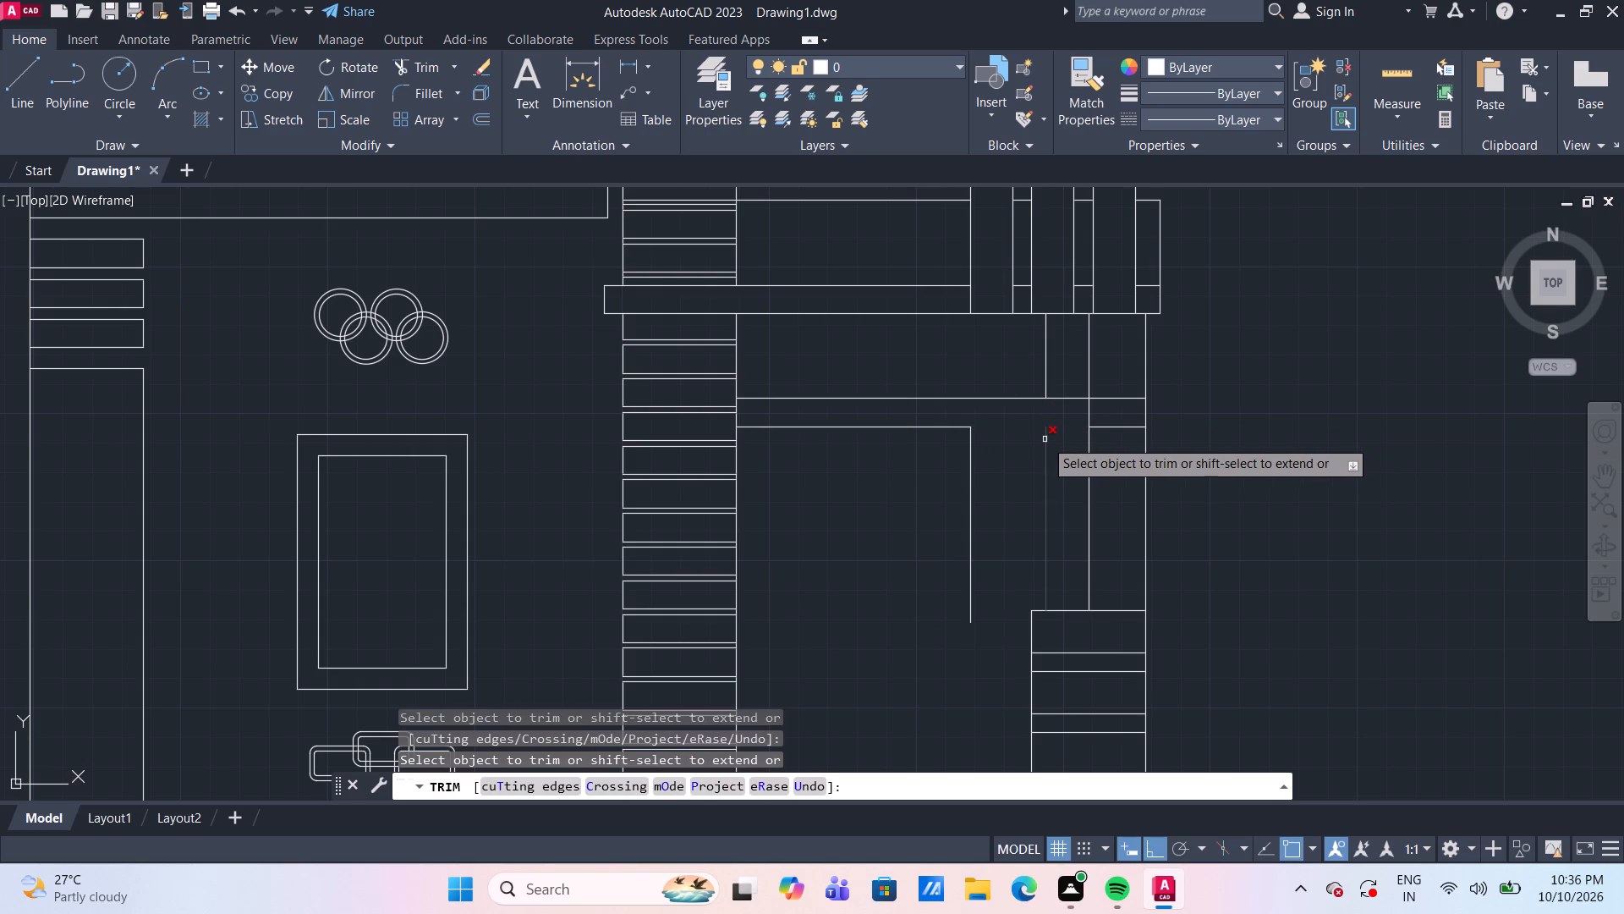
left_click(1045, 439)
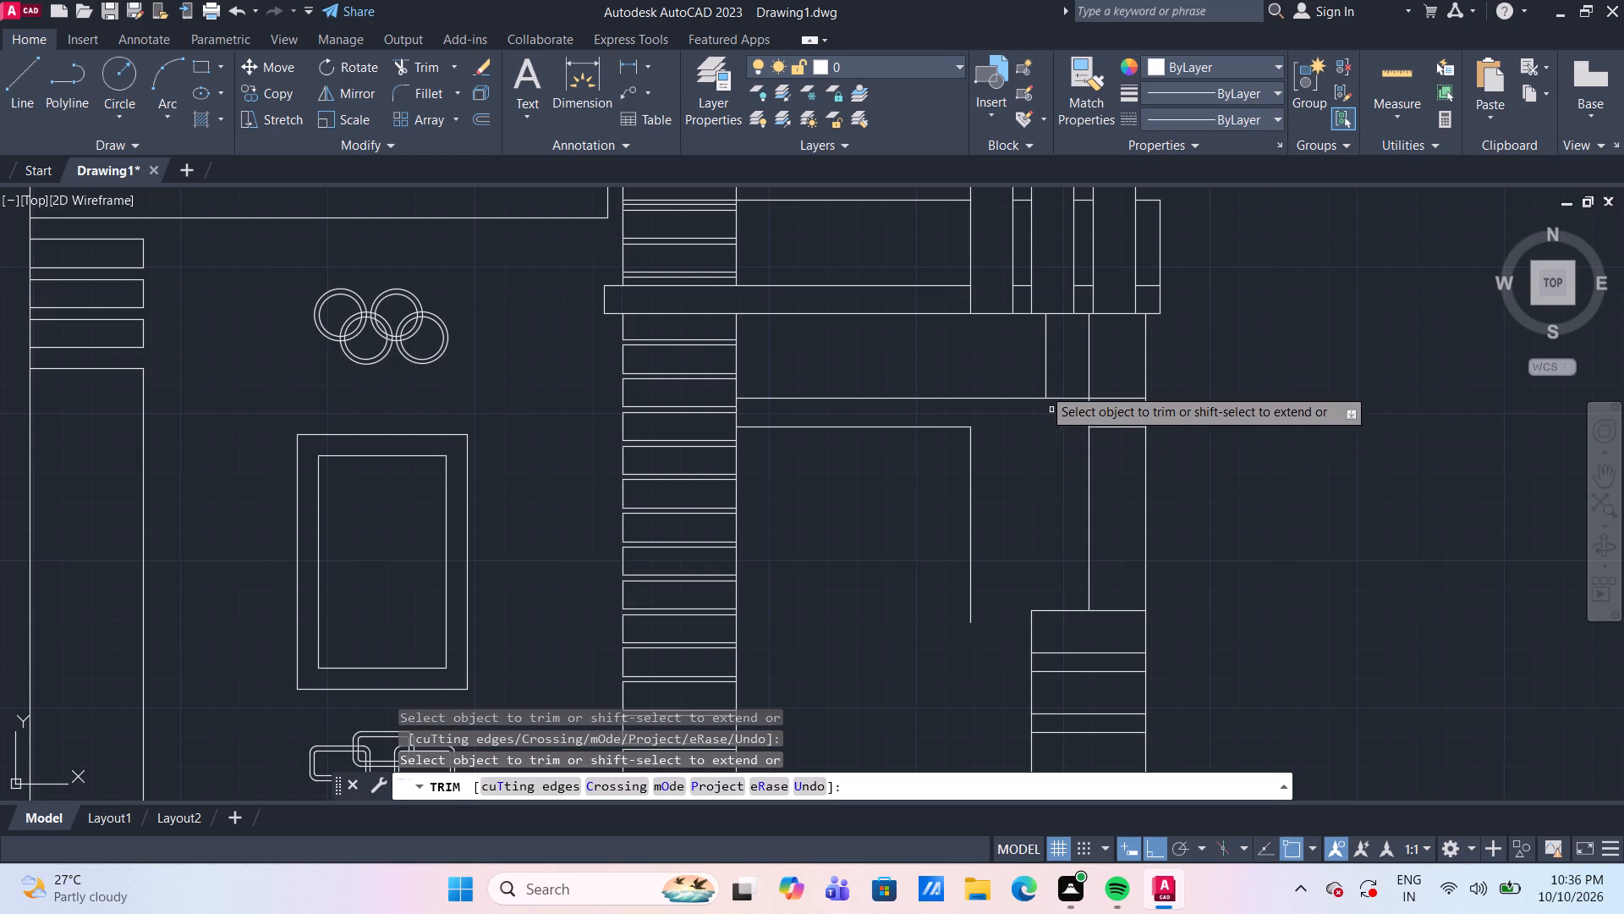
left_click(1024, 354)
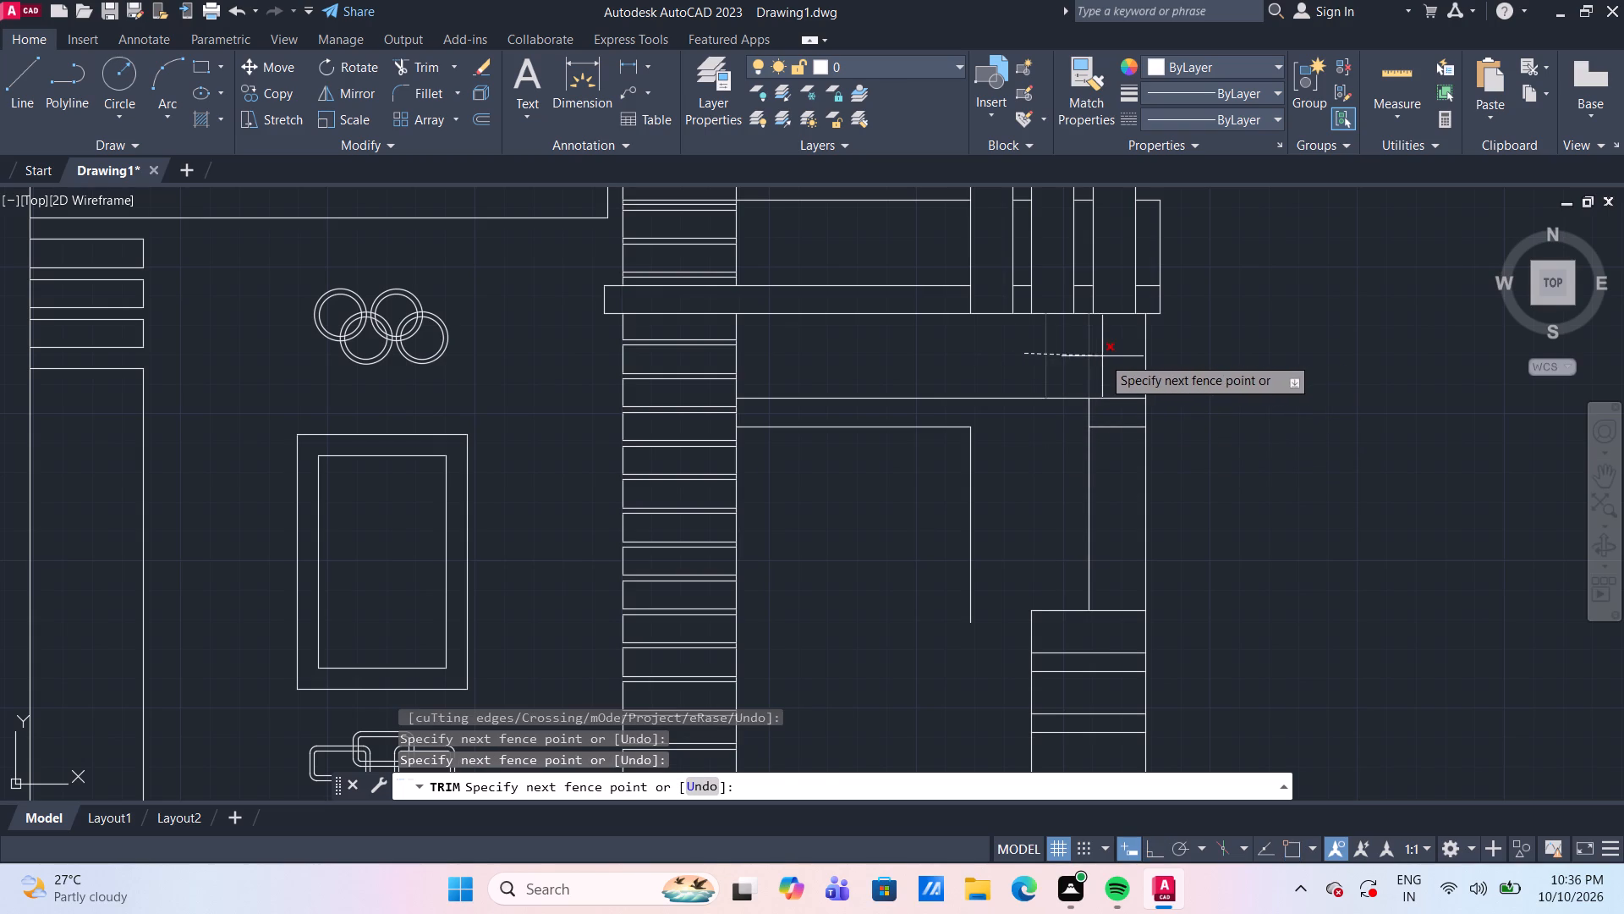
left_click(1102, 356)
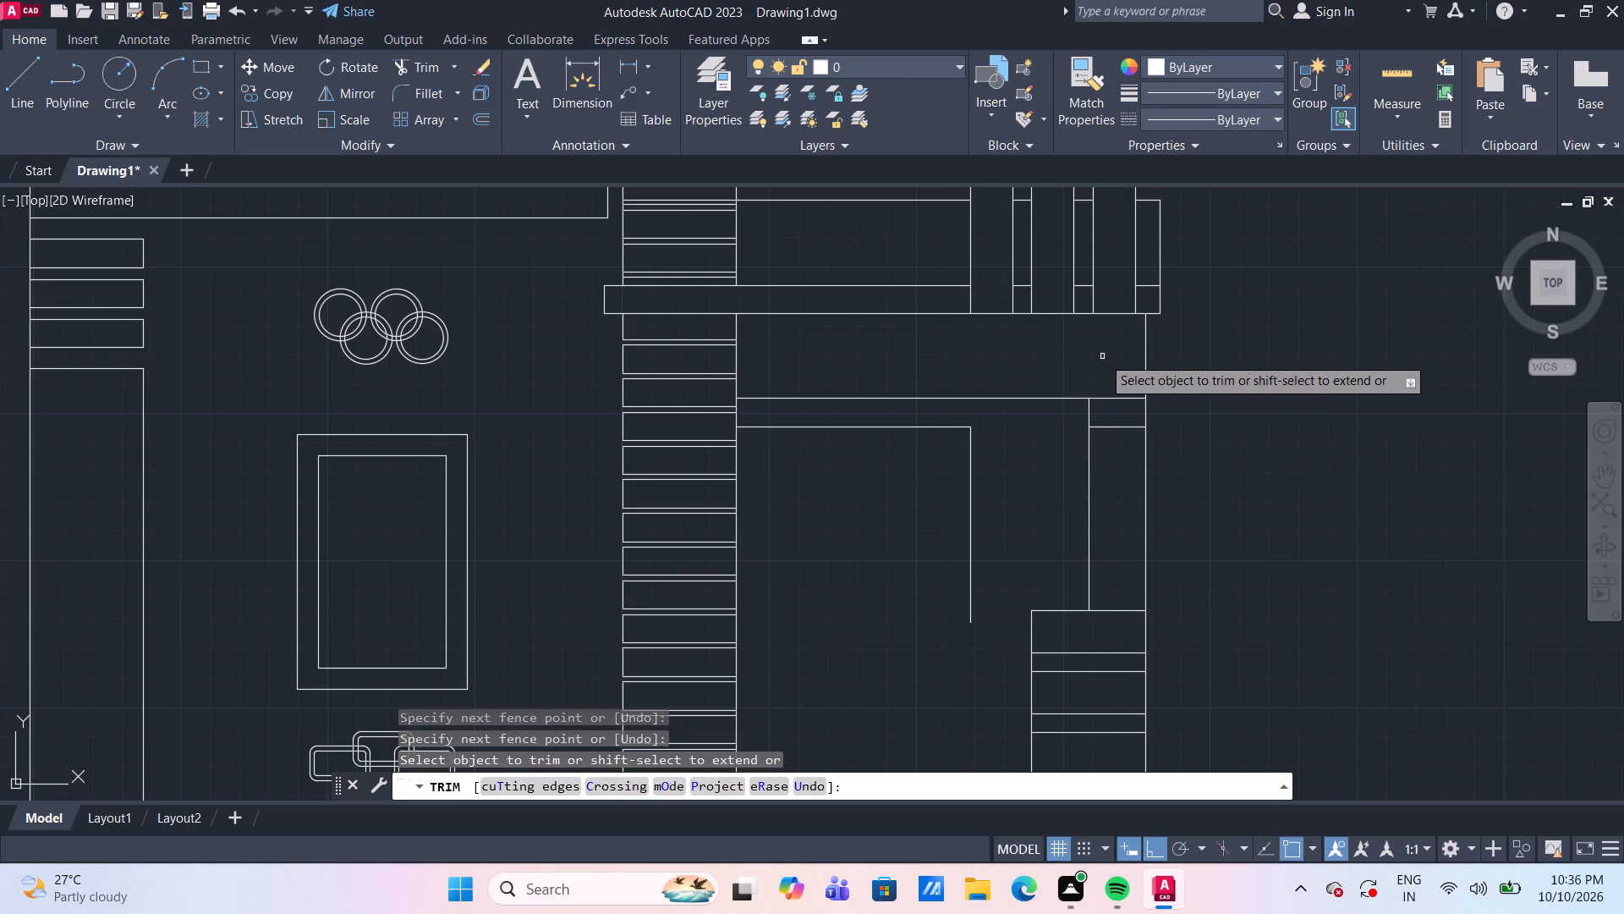
left_click(1126, 424)
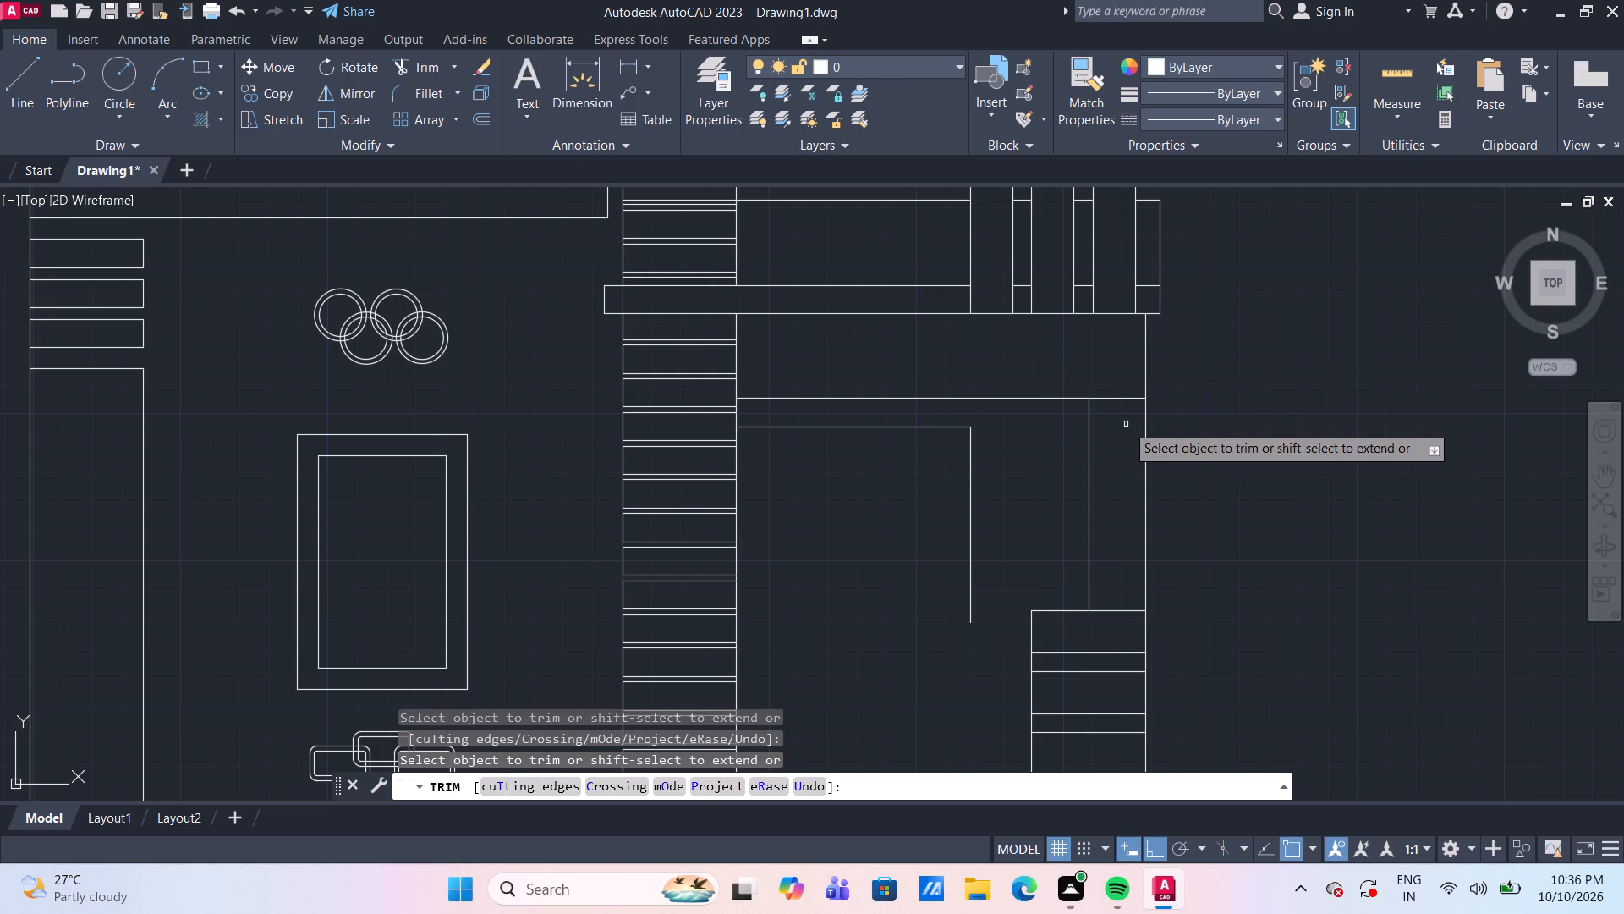
key("Escape")
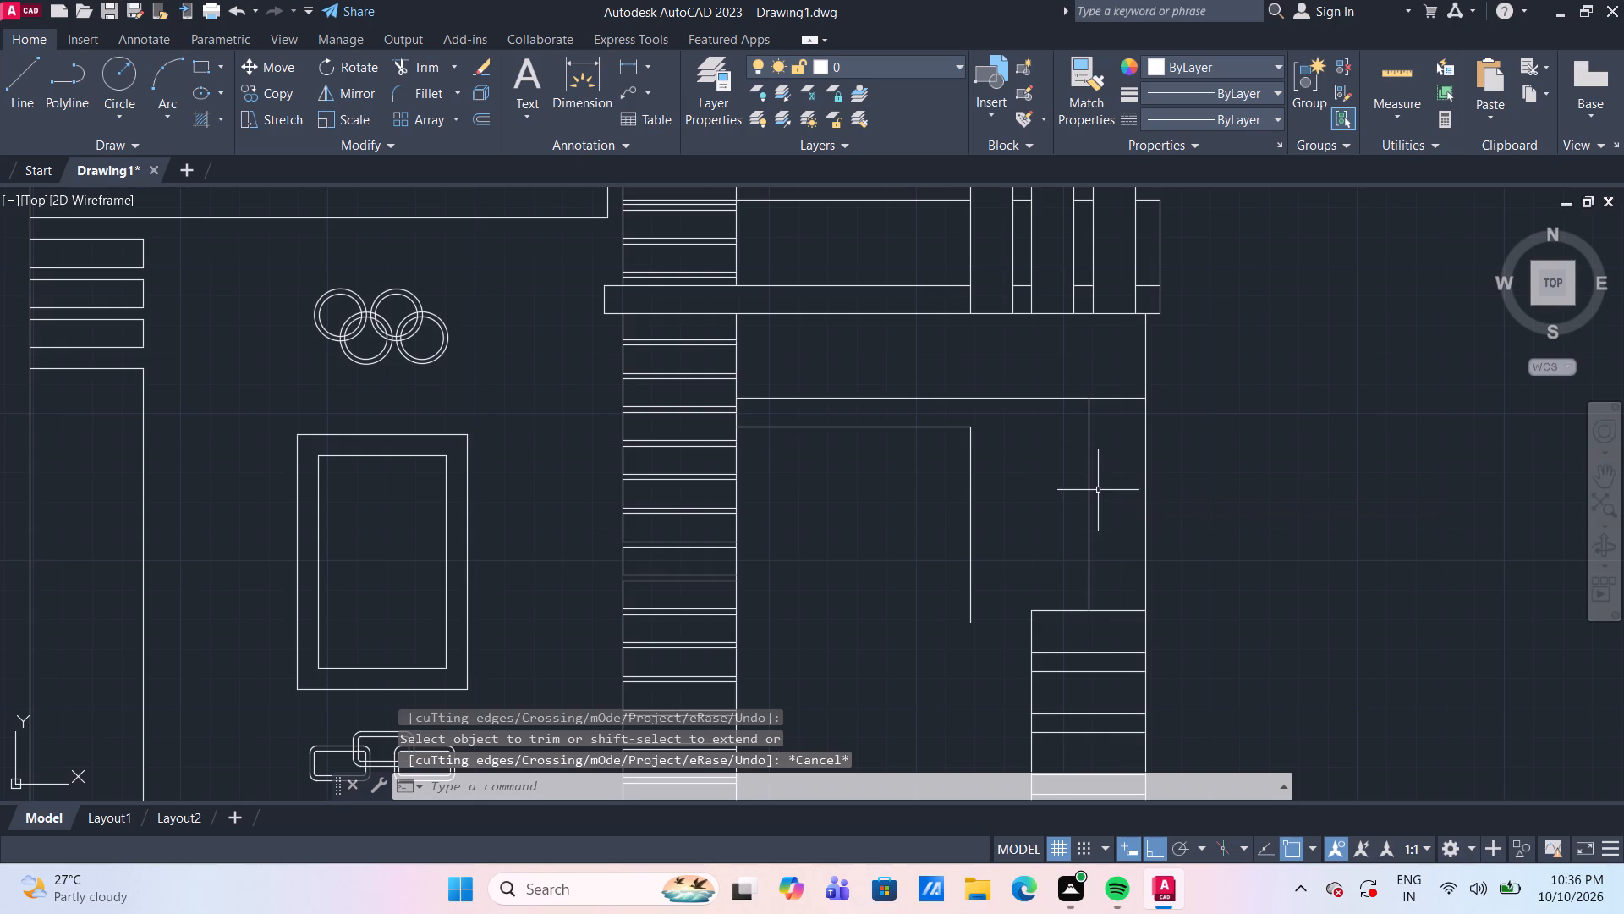
Move the remaining column line horizontally from its lower endpoint toward the inner edge of the pier base.
left_click(1089, 488)
type("m")
key("space")
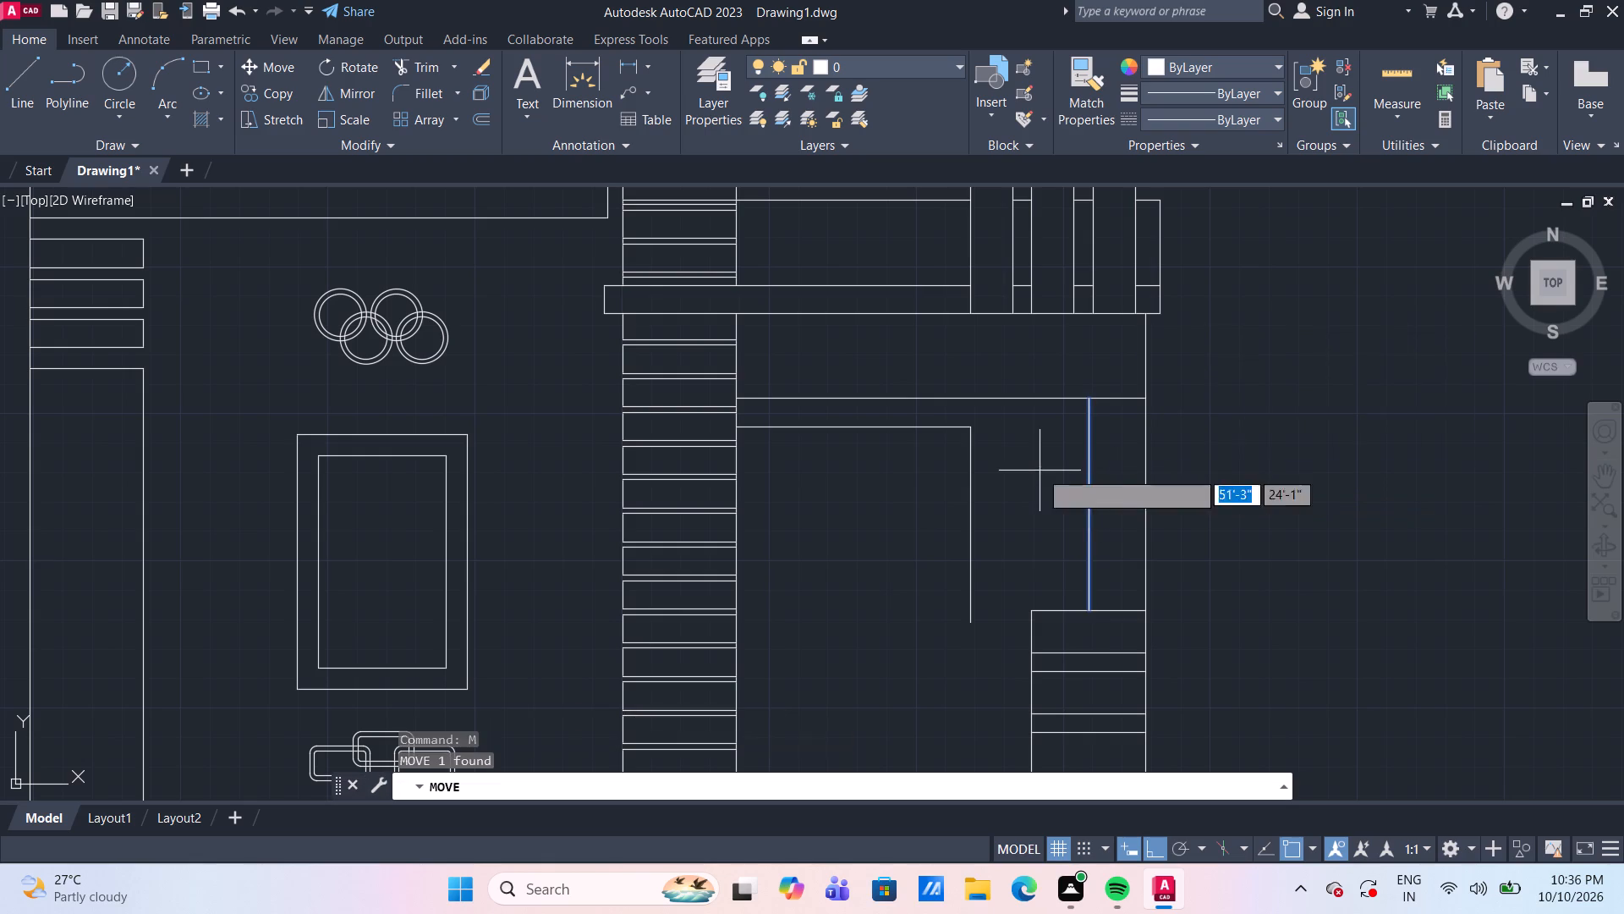
left_click_drag(1091, 612, 1082, 608)
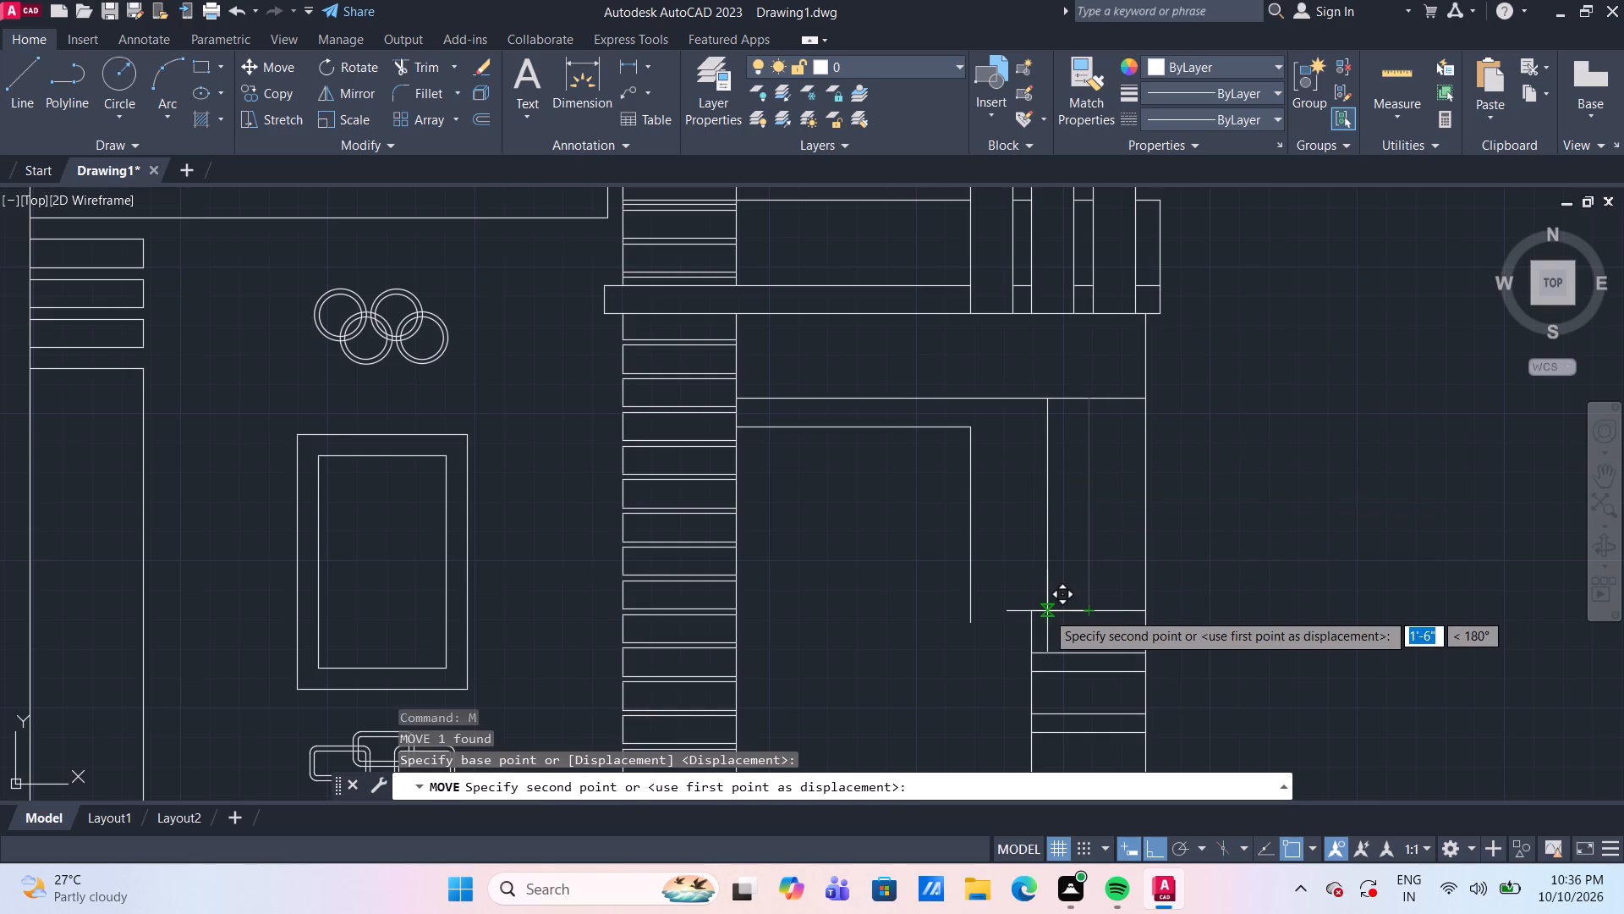
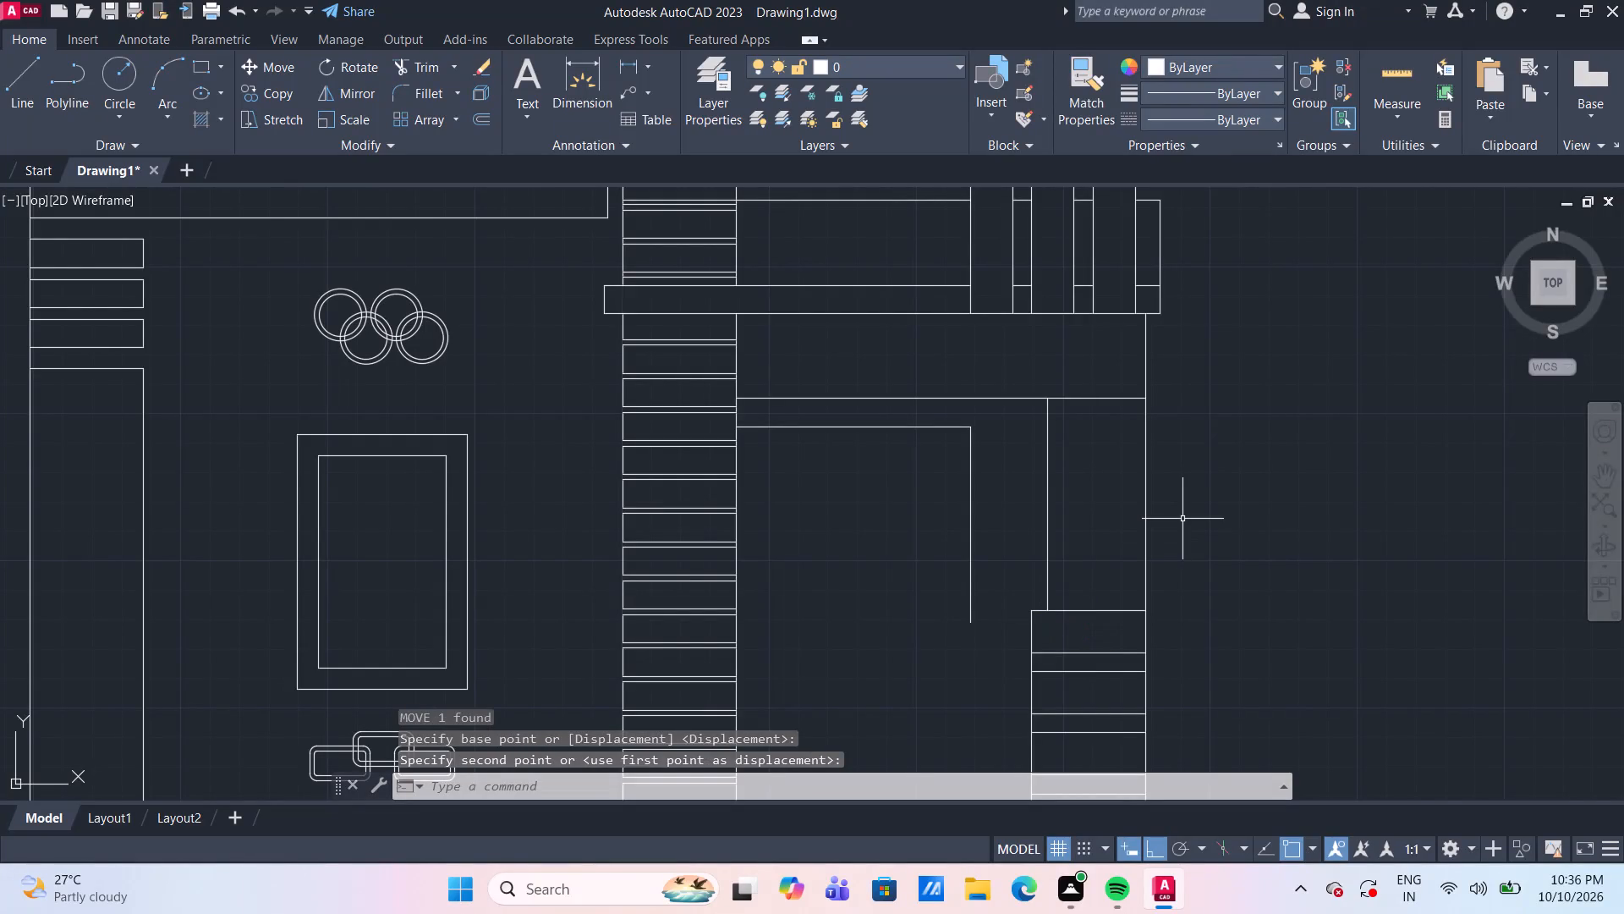
Undo the last move of the column line above the pier base.
left_click(1048, 491)
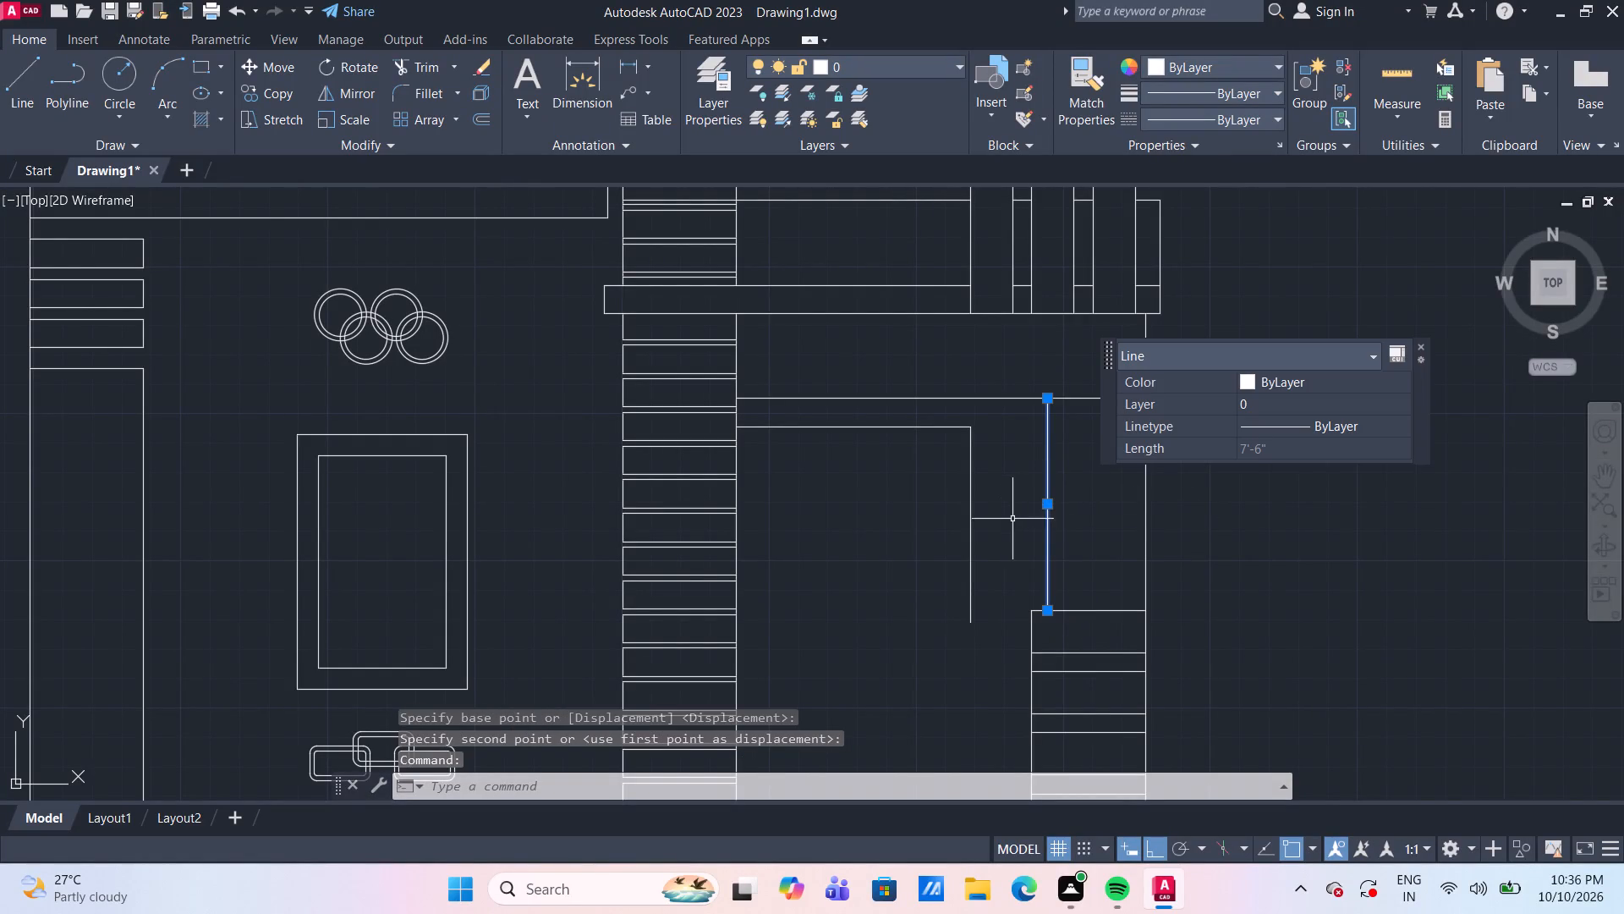
key("Escape")
key("ctrl+z")
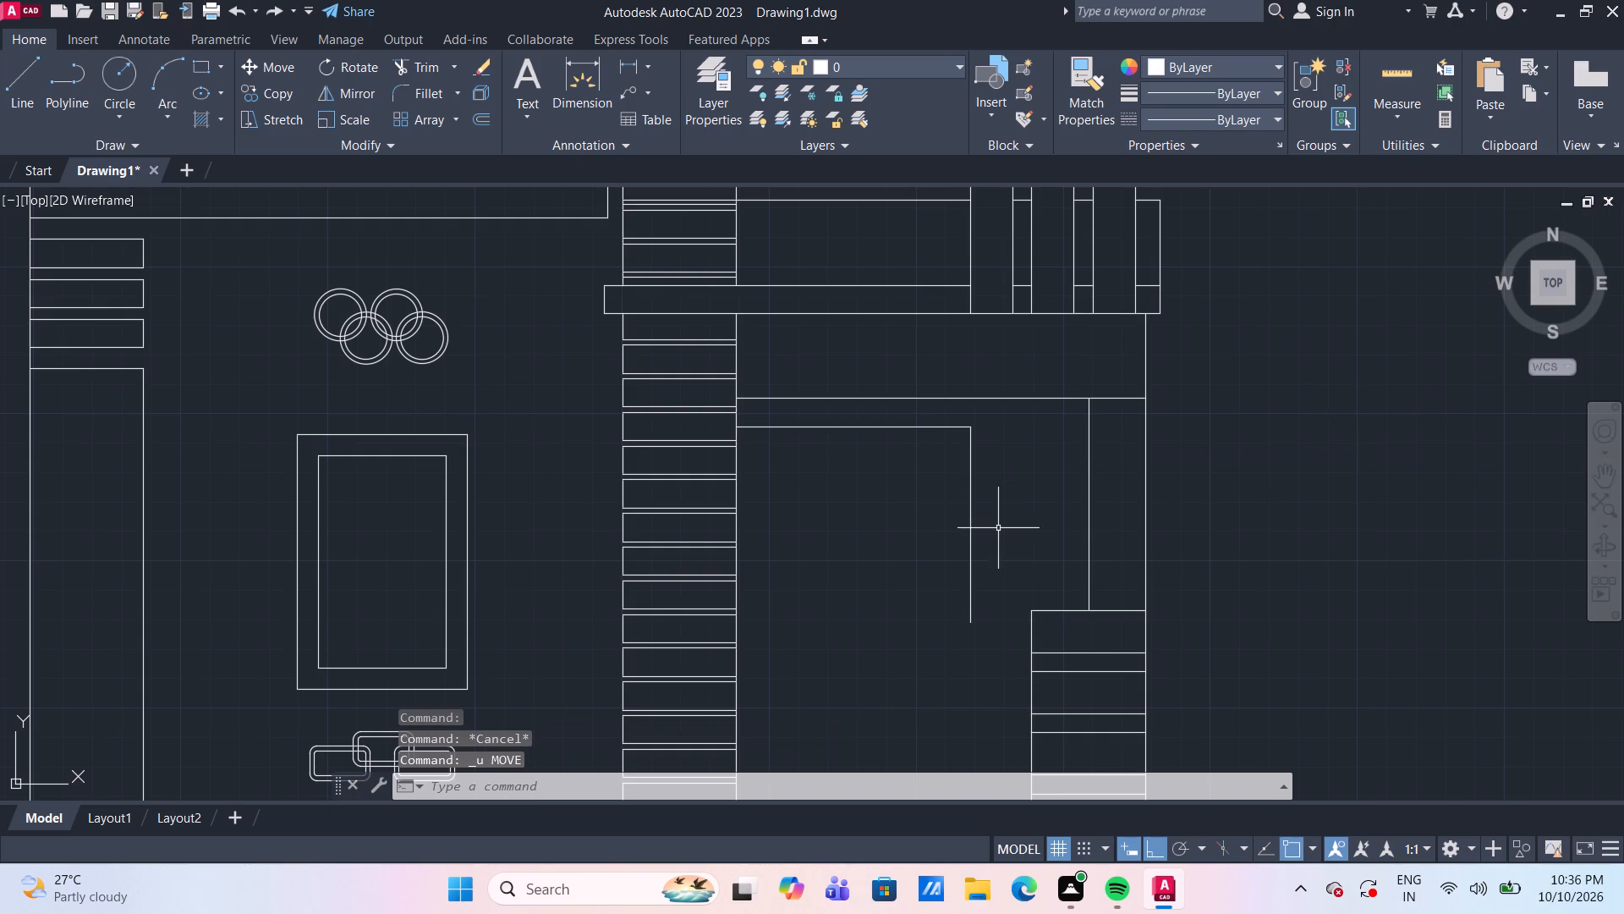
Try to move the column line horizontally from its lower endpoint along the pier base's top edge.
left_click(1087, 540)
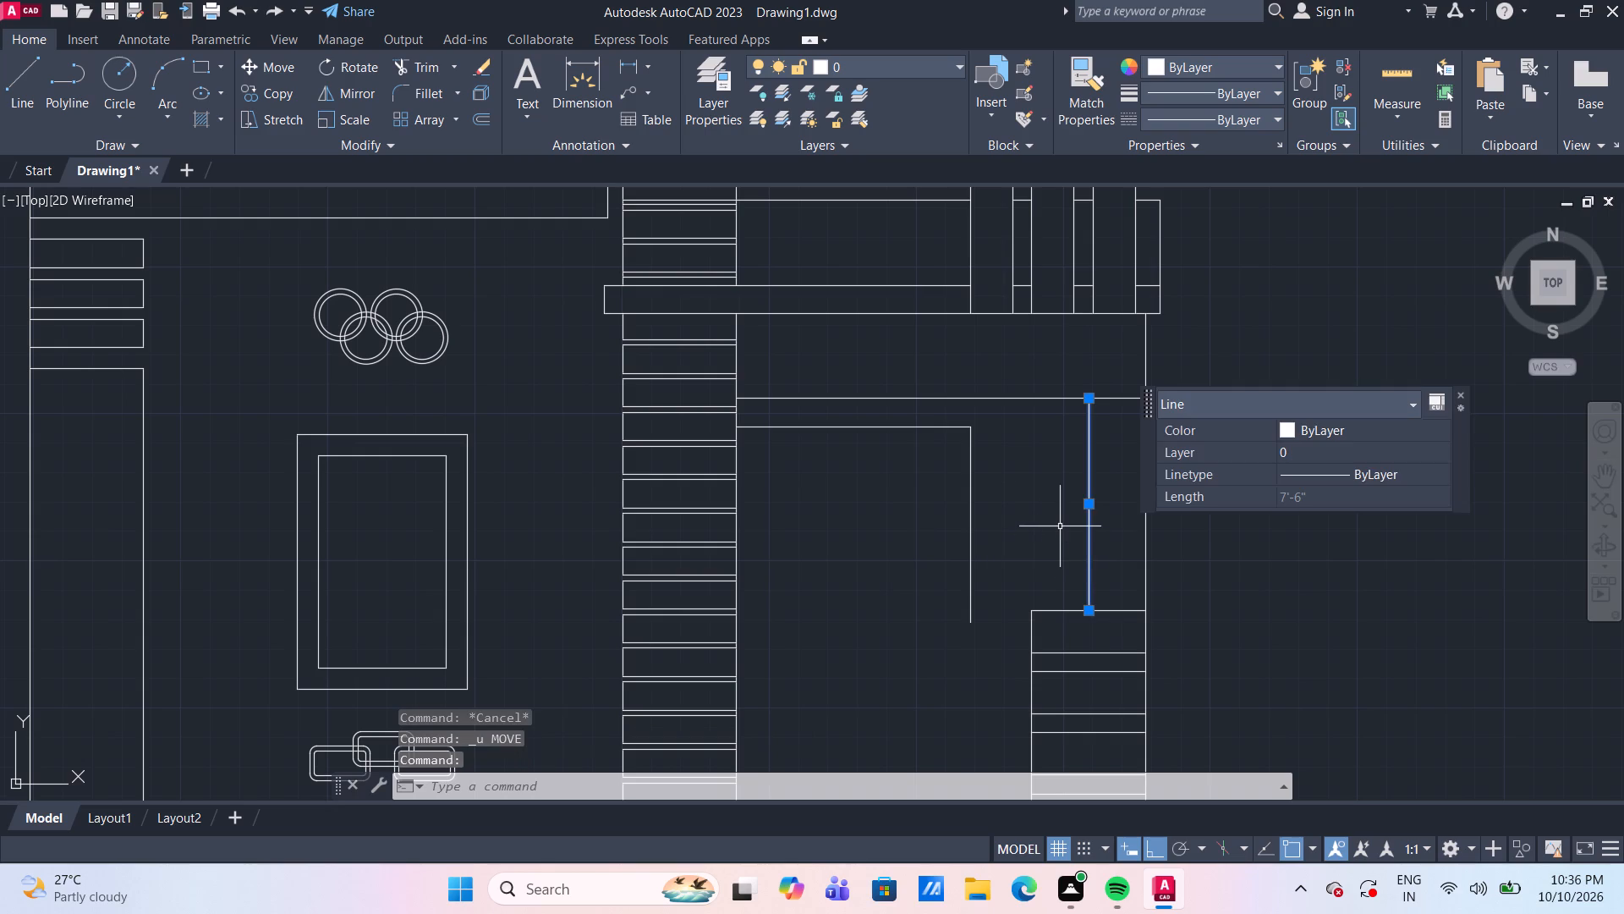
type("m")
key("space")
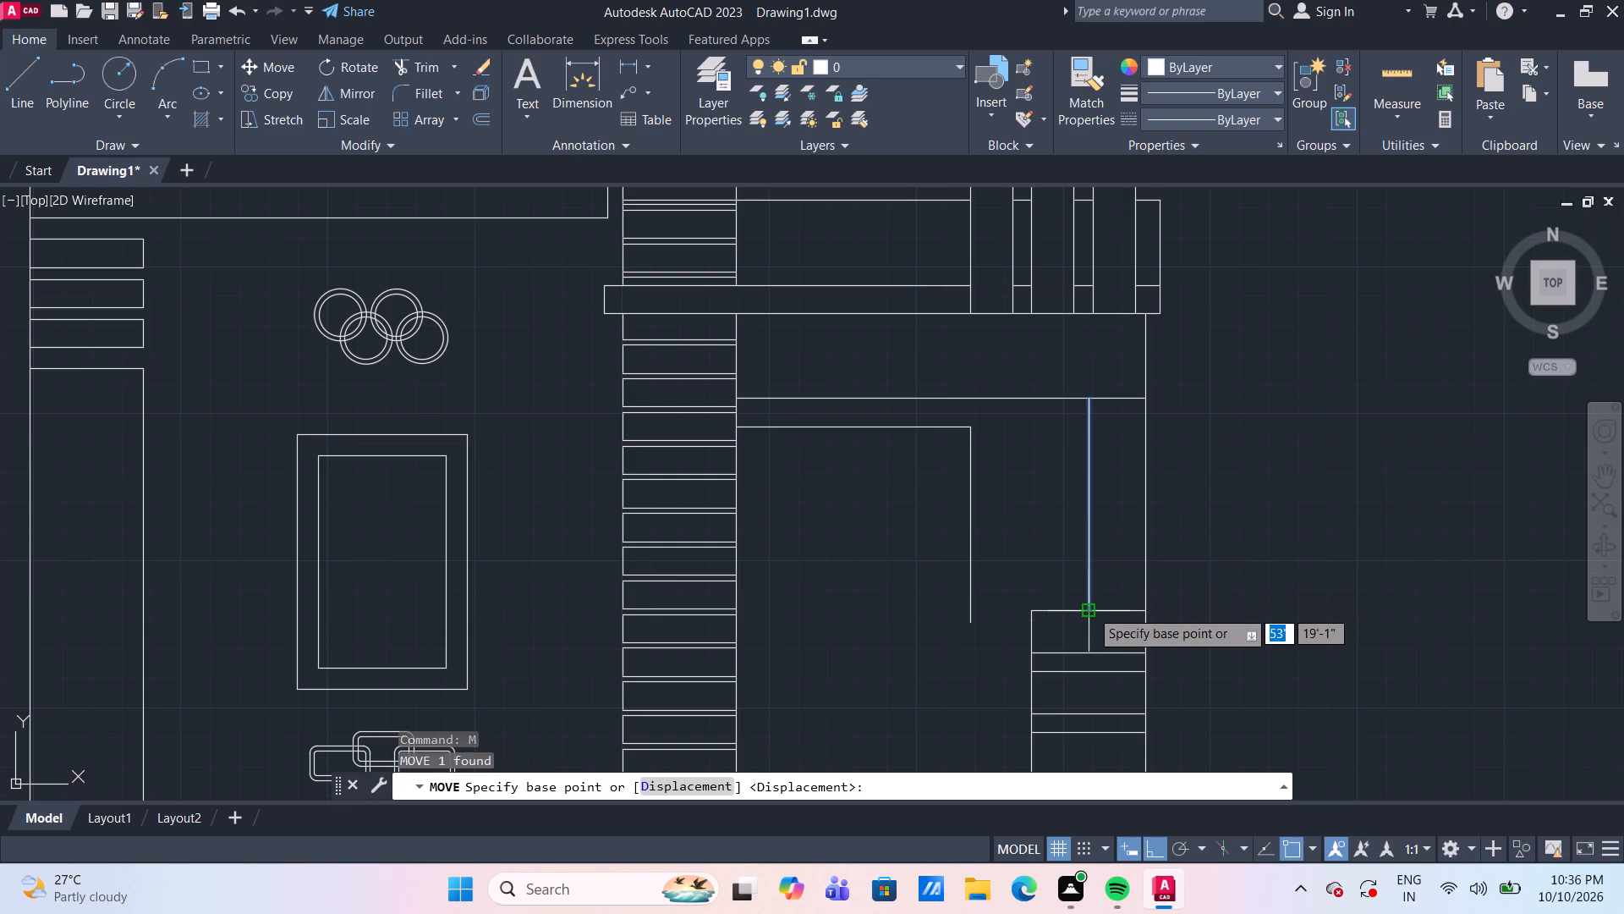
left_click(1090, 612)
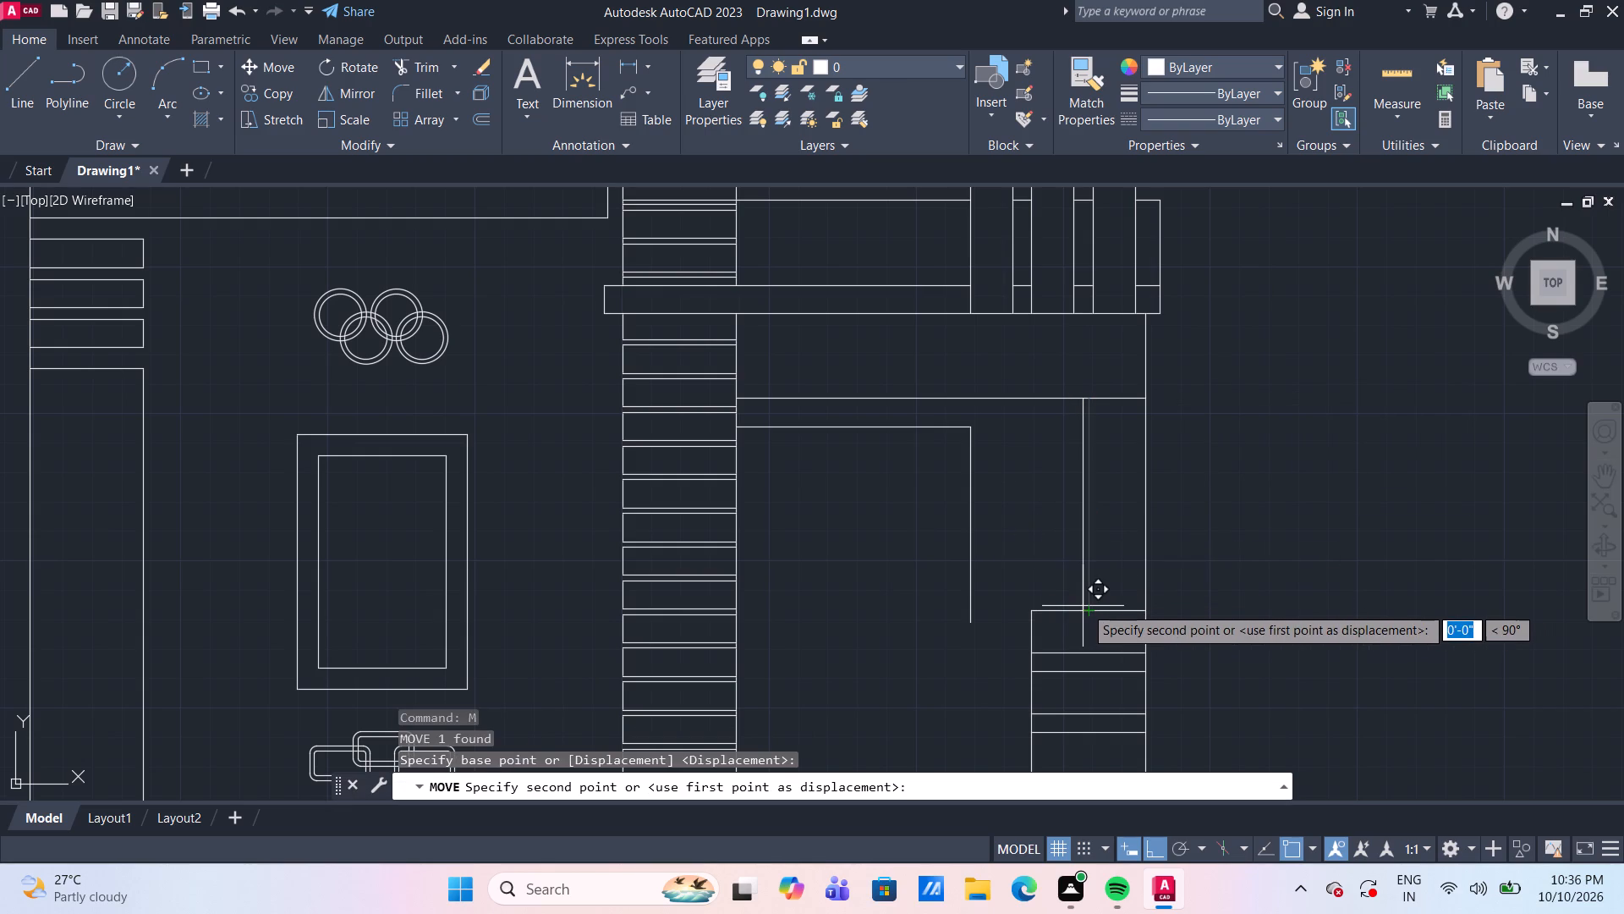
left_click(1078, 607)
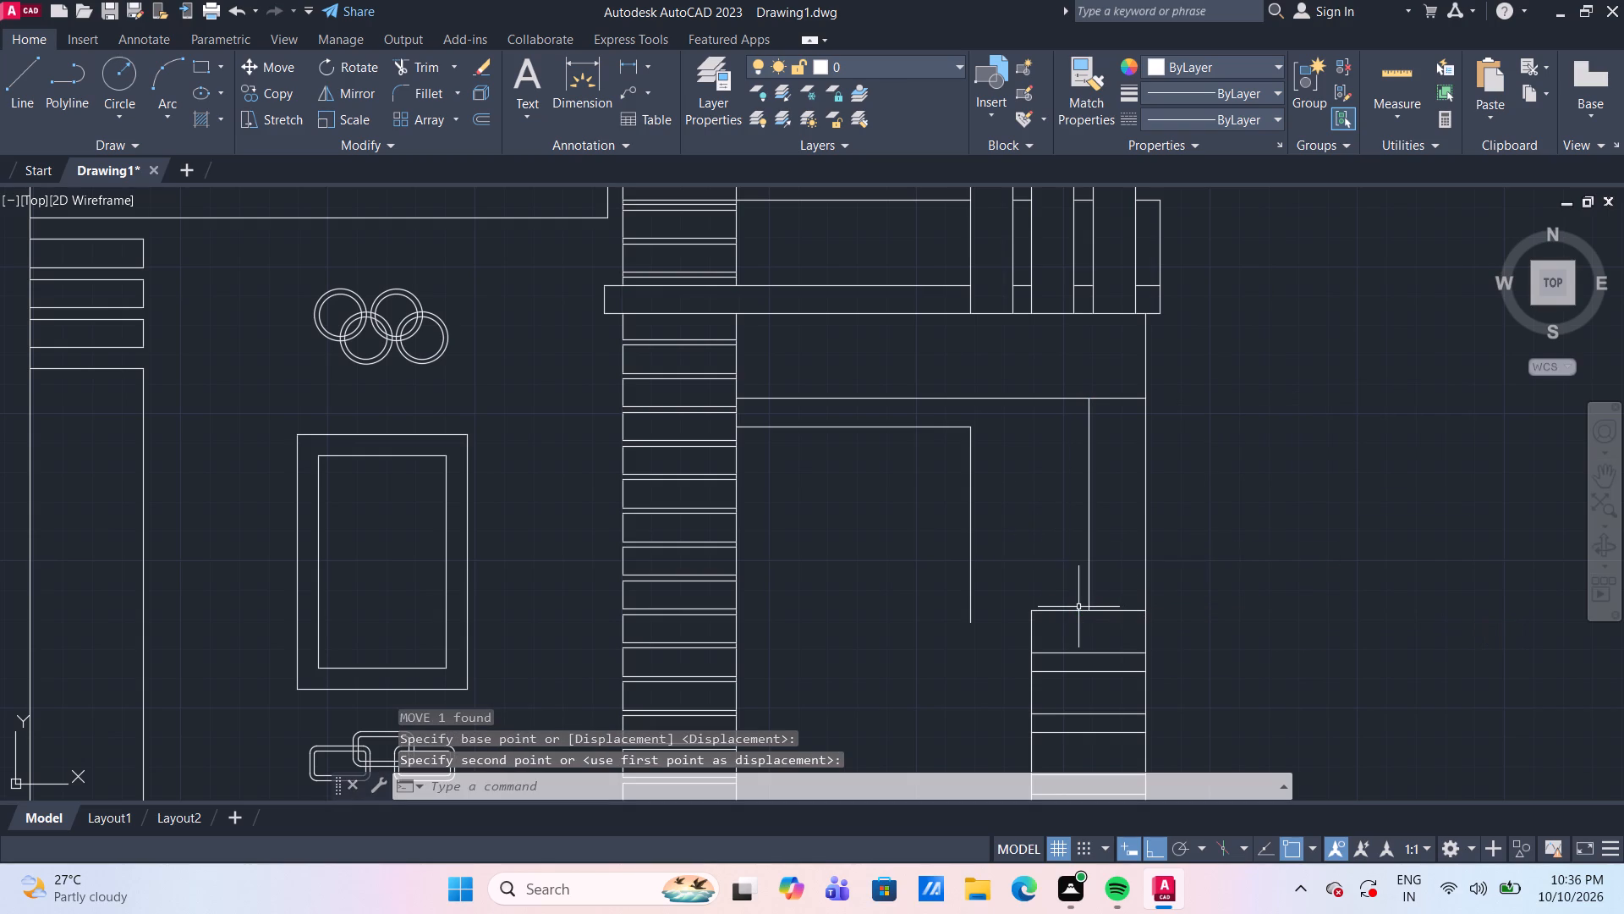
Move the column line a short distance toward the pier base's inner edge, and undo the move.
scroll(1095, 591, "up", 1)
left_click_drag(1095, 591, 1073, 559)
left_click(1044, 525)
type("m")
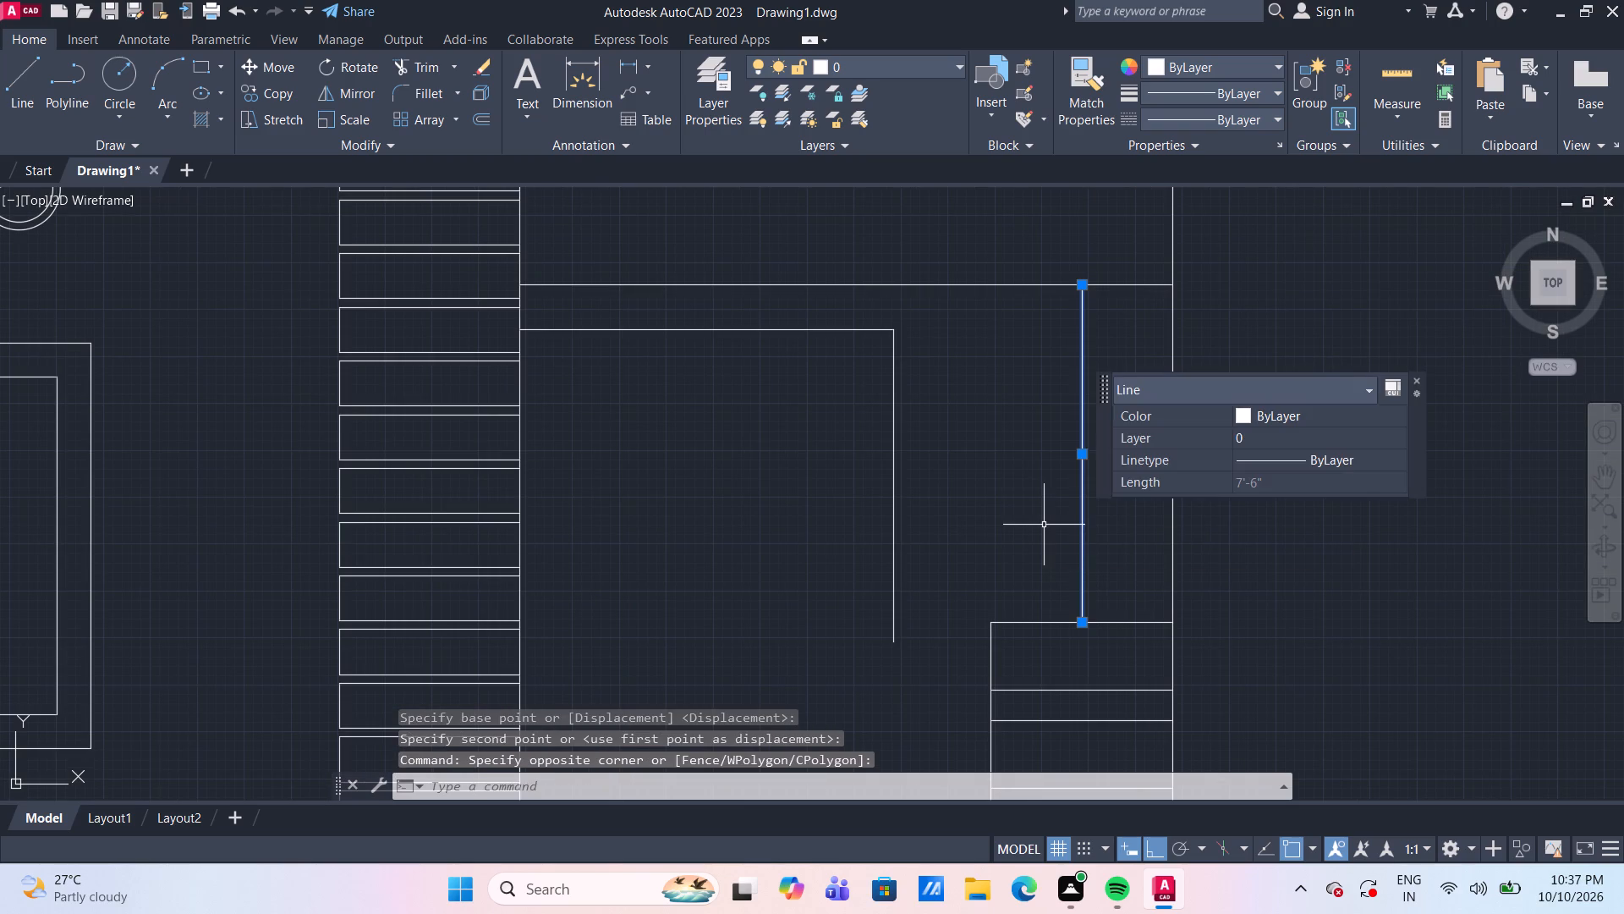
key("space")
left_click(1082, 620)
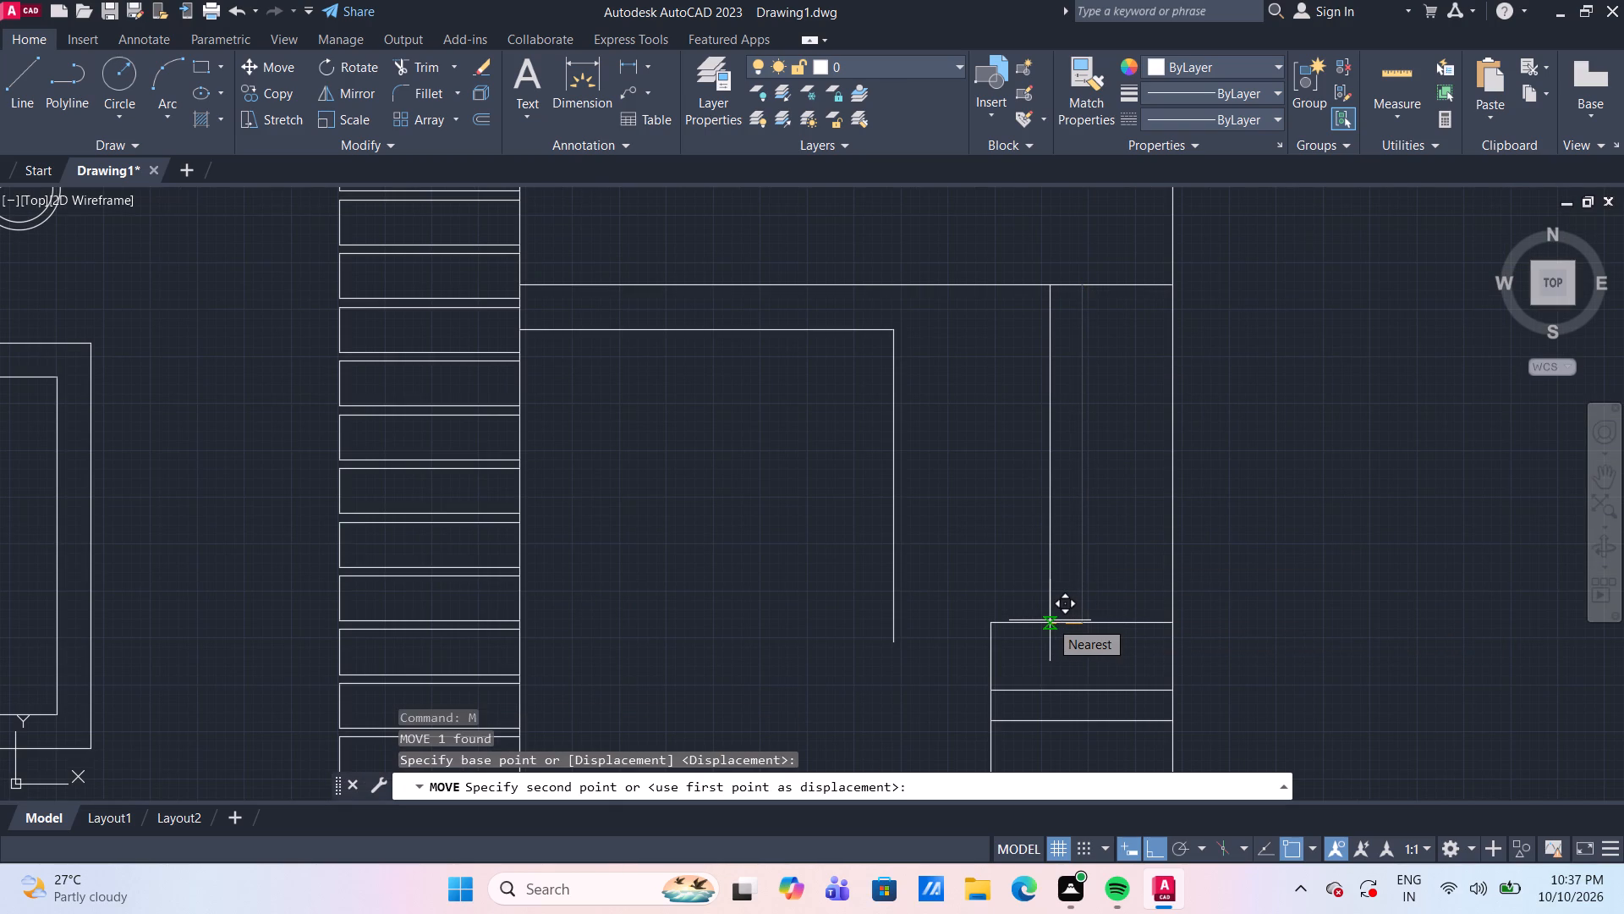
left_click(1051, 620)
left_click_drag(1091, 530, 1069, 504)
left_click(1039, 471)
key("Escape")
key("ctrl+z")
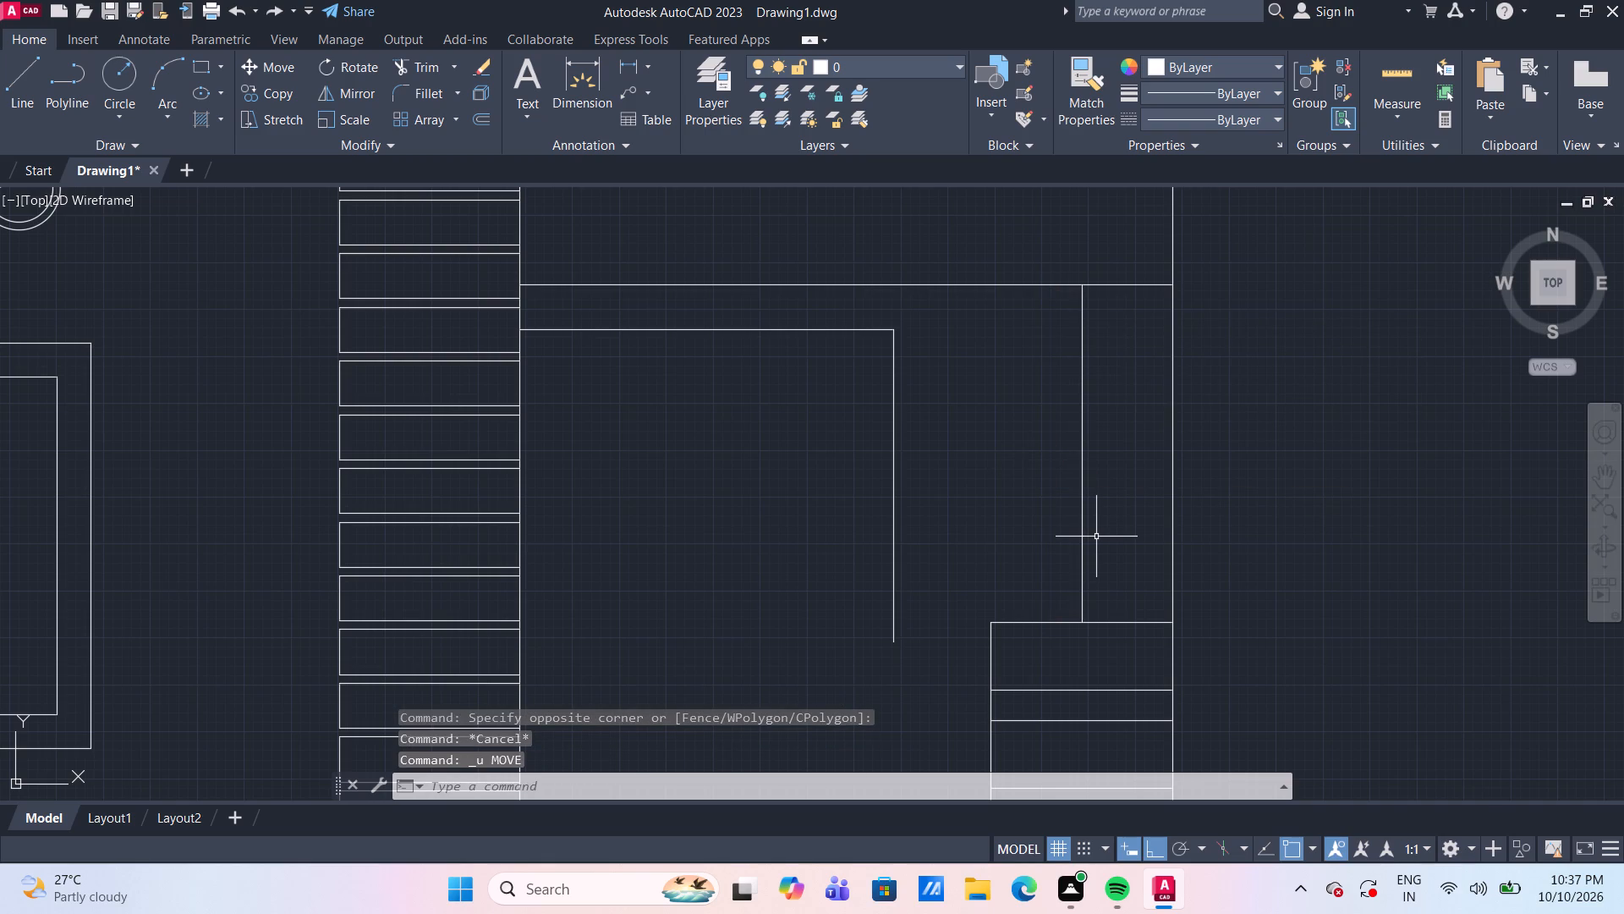
Measure the gap between the balcony's underside and the upper beam line with a quick measurement.
scroll(1096, 537, "down", 1)
scroll(1214, 544, "down", 2)
middle_click_drag(1268, 564, 1262, 515)
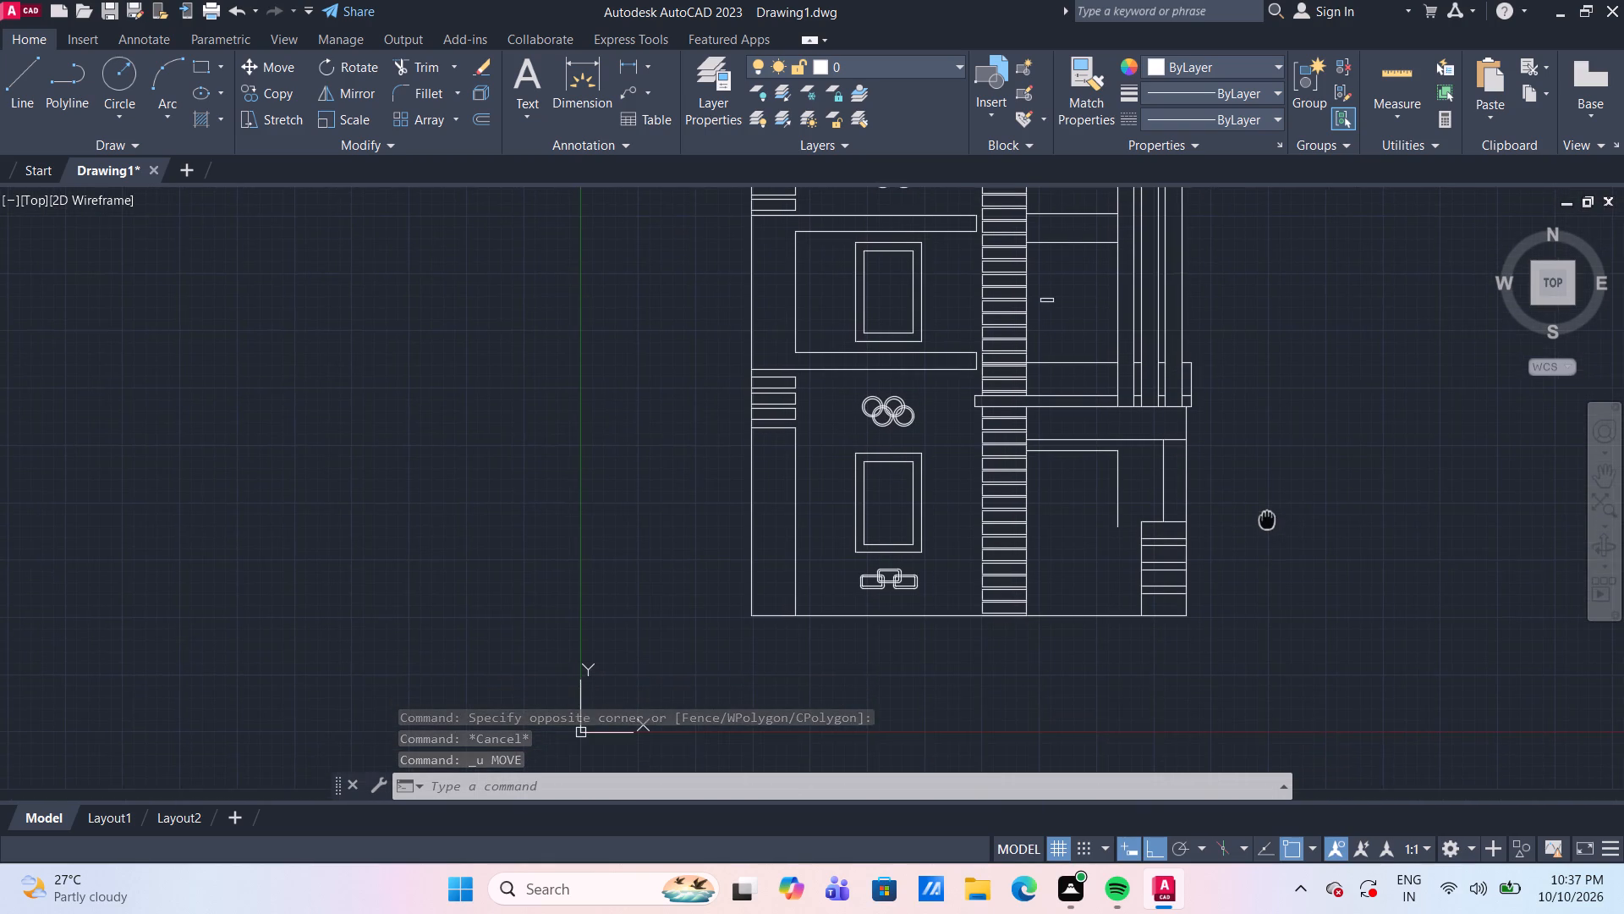
middle_click_drag(1262, 515, 1252, 507)
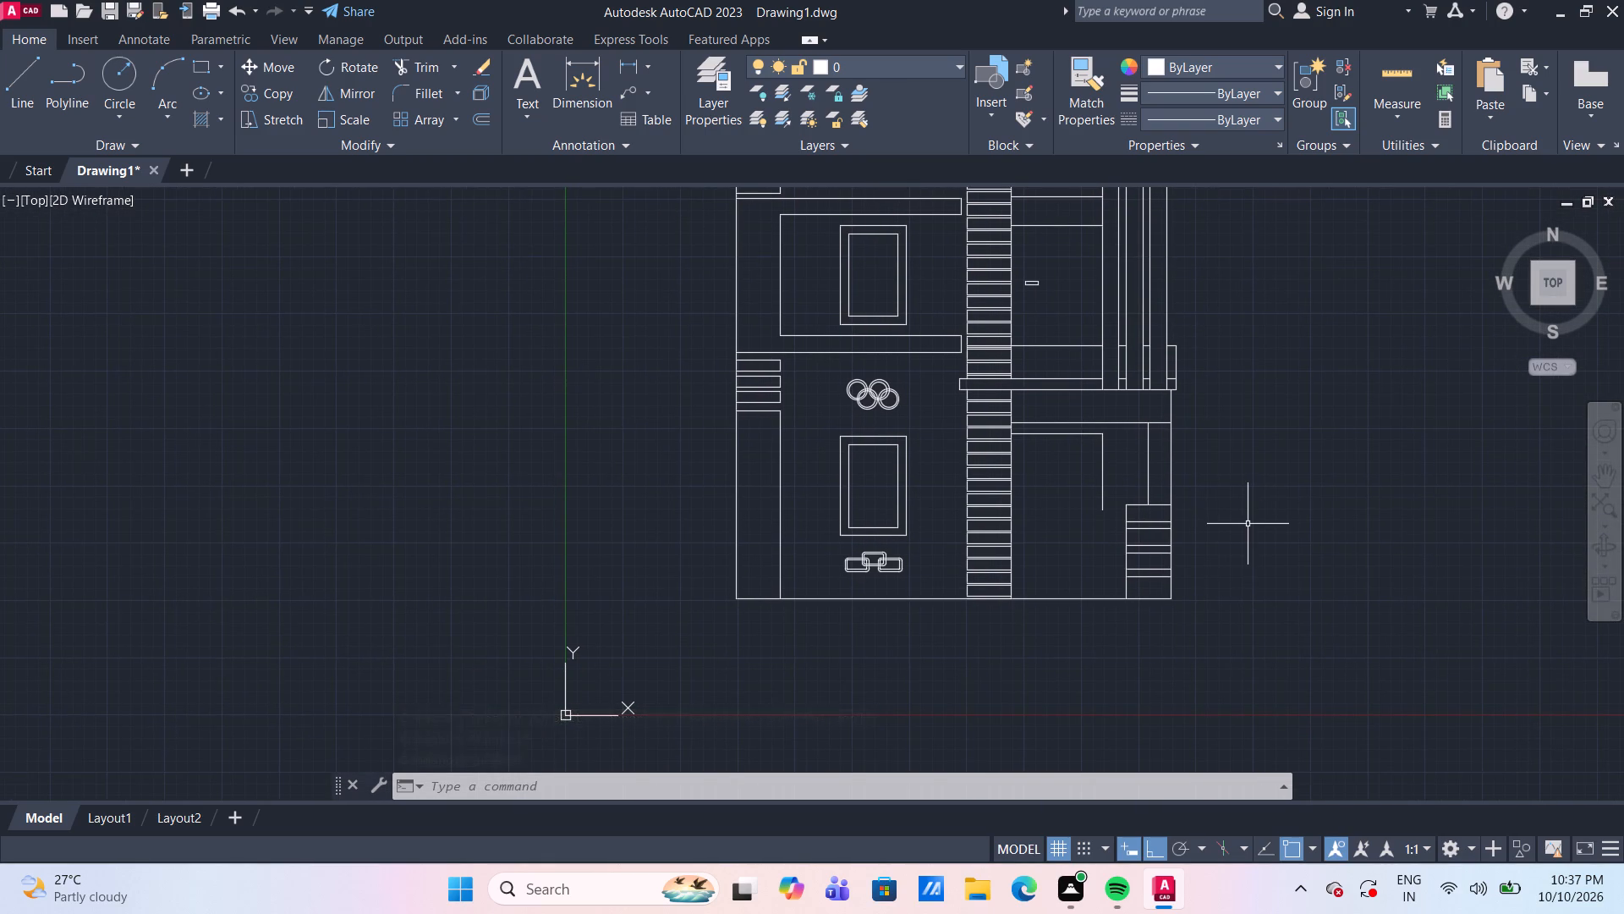
scroll(1183, 443, "up", 1)
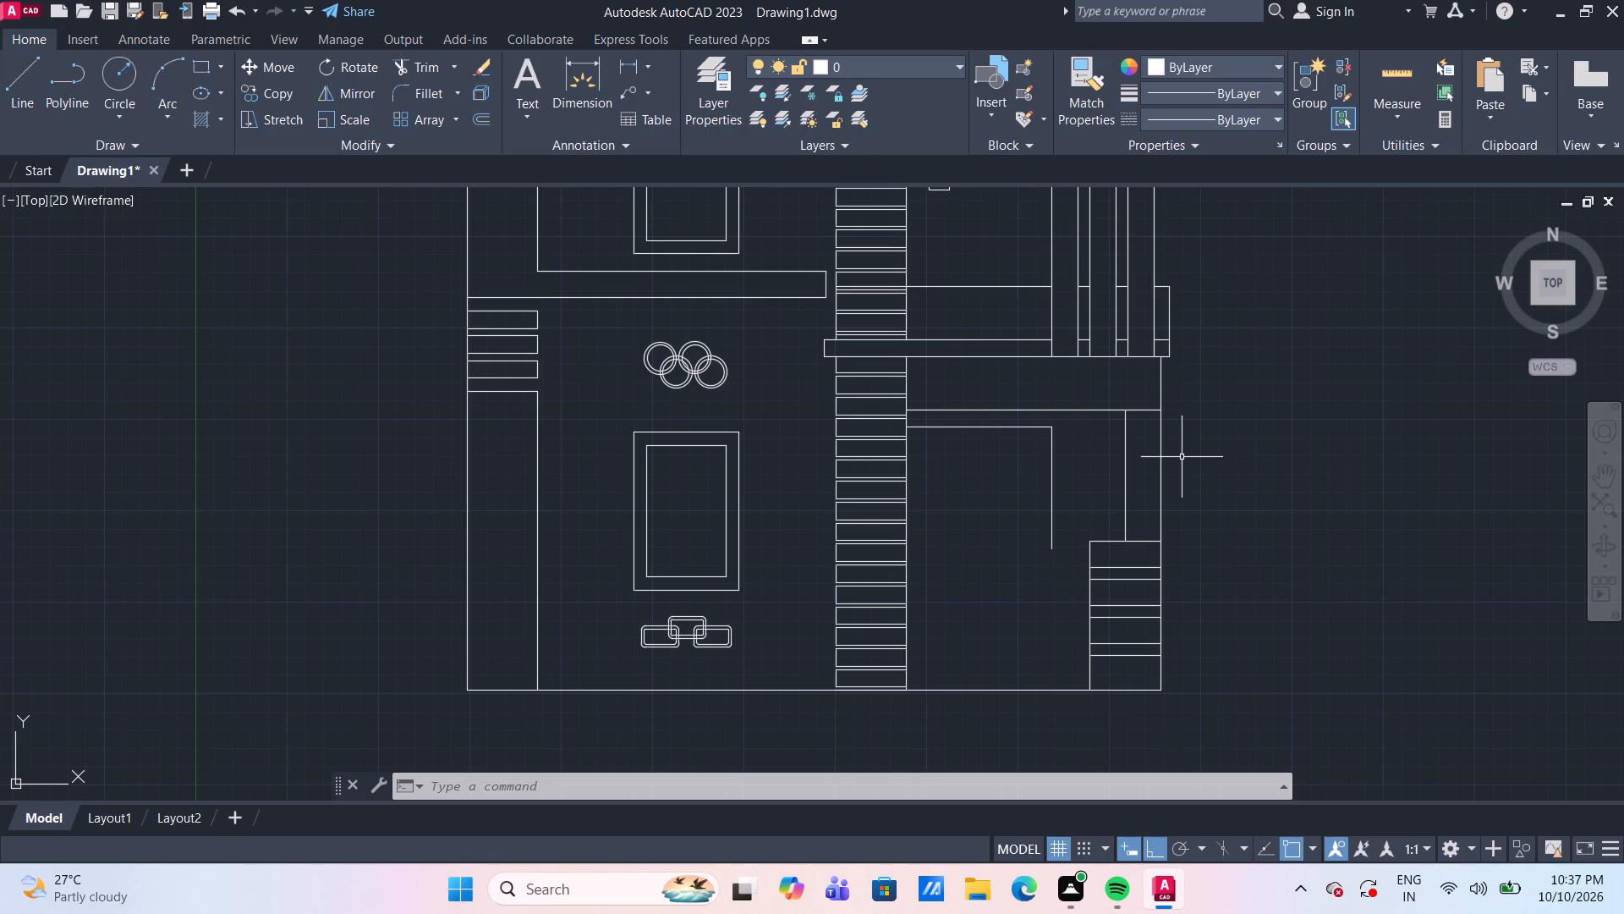
scroll(1089, 402, "up", 1)
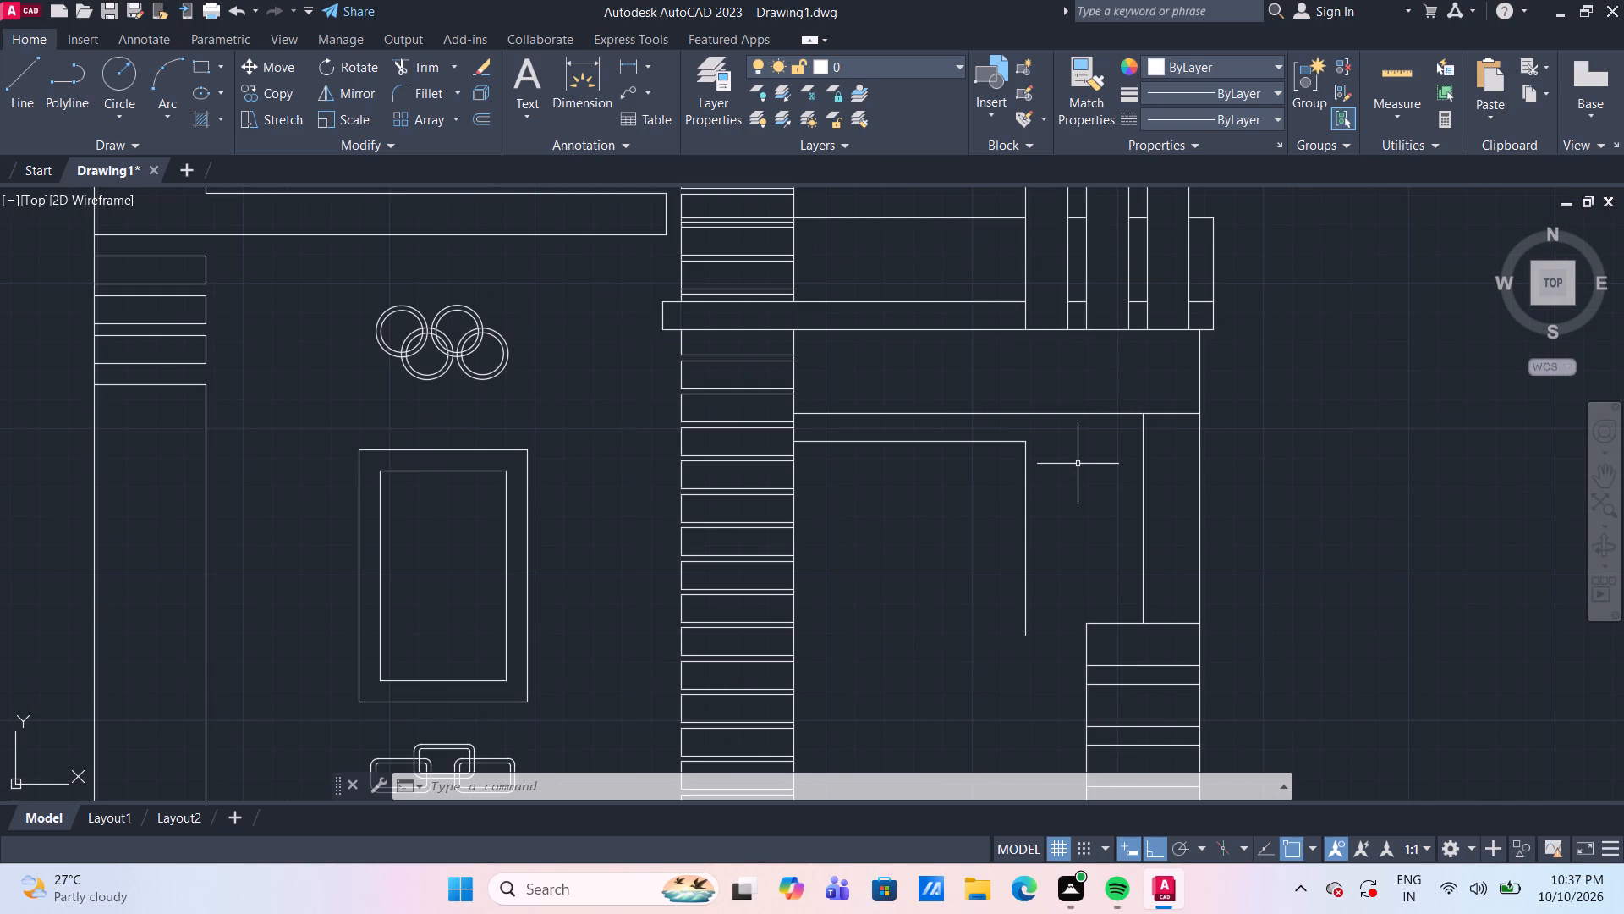
scroll(1062, 545, "down", 1)
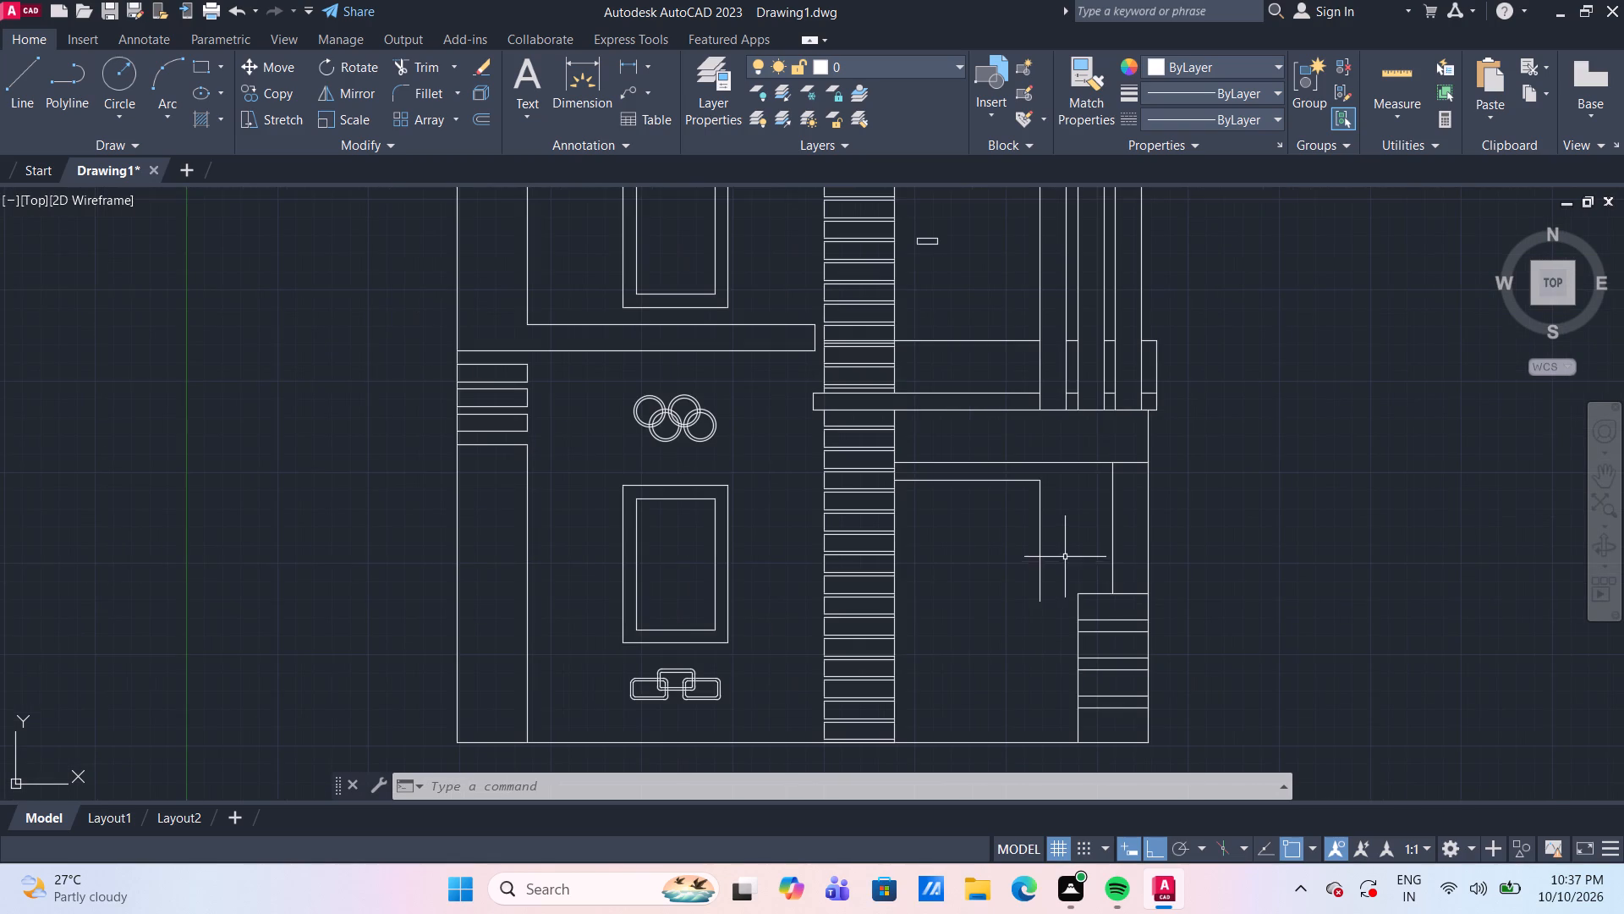
scroll(1083, 527, "up", 1)
middle_click_drag(1083, 527, 1033, 521)
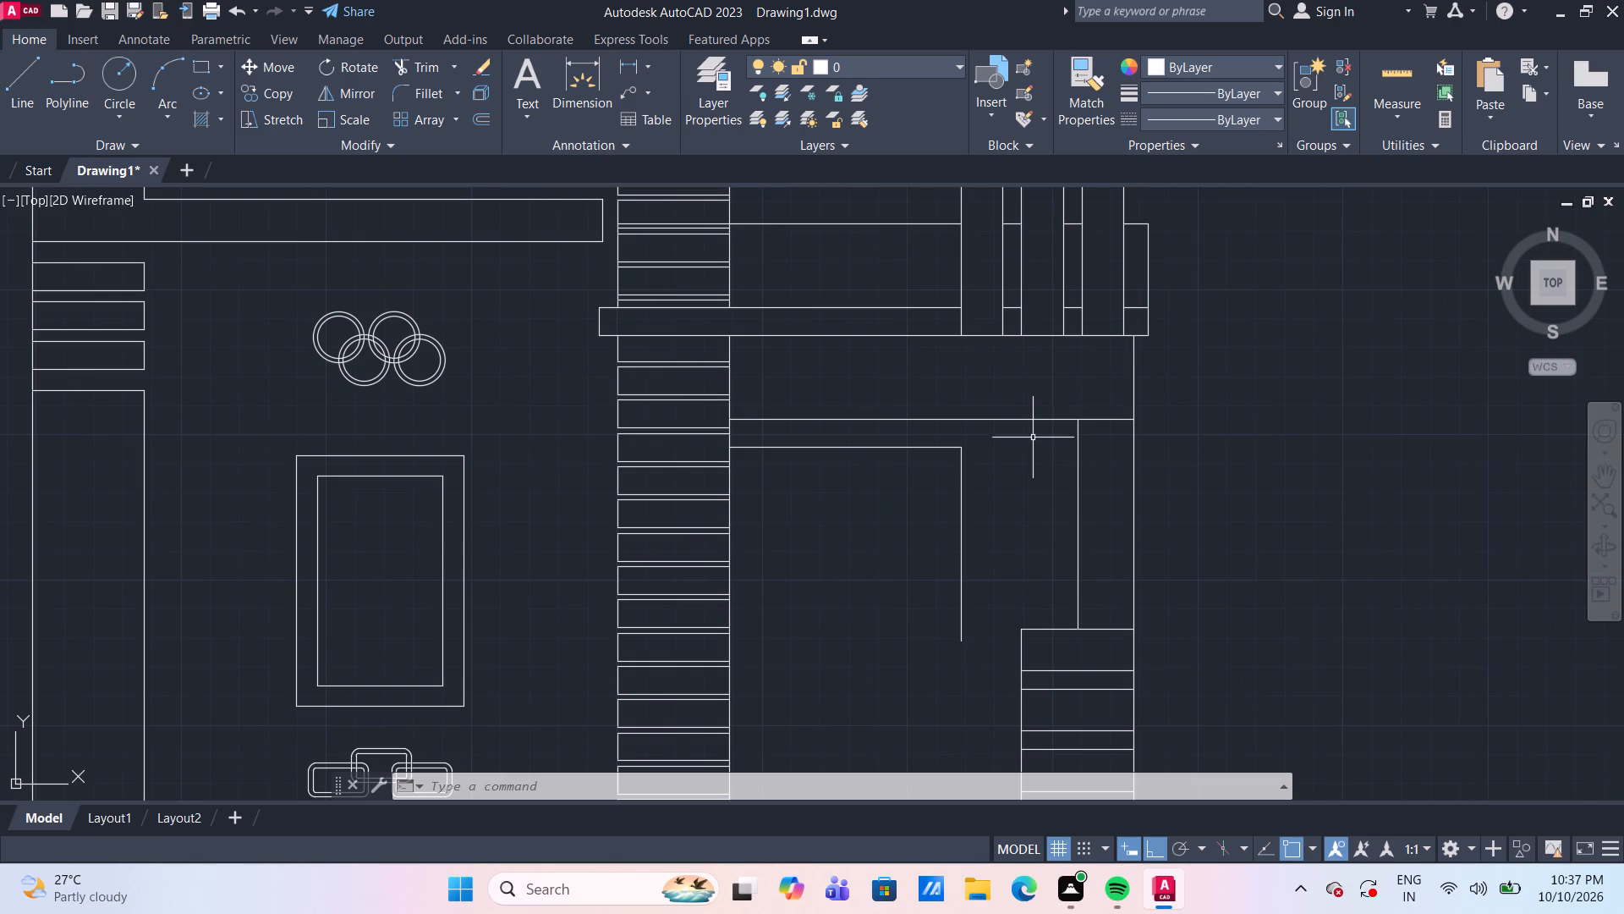
left_click(1392, 68)
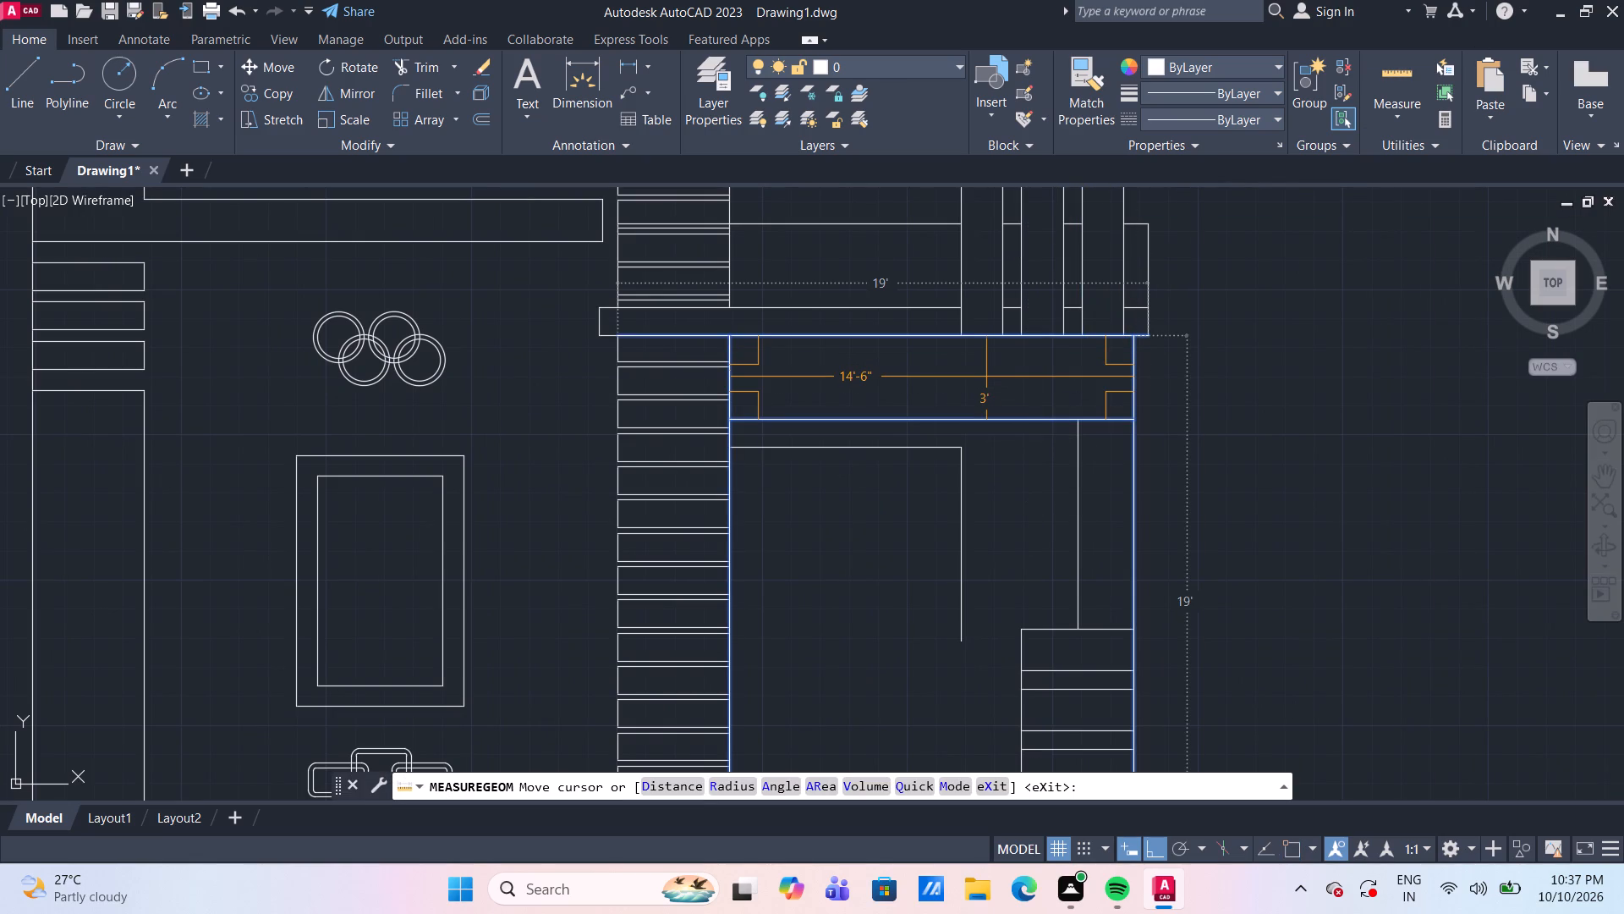
key("Escape")
Move the upper horizontal beam line 6" up toward the balcony's underside.
left_click_drag(1018, 429, 1007, 394)
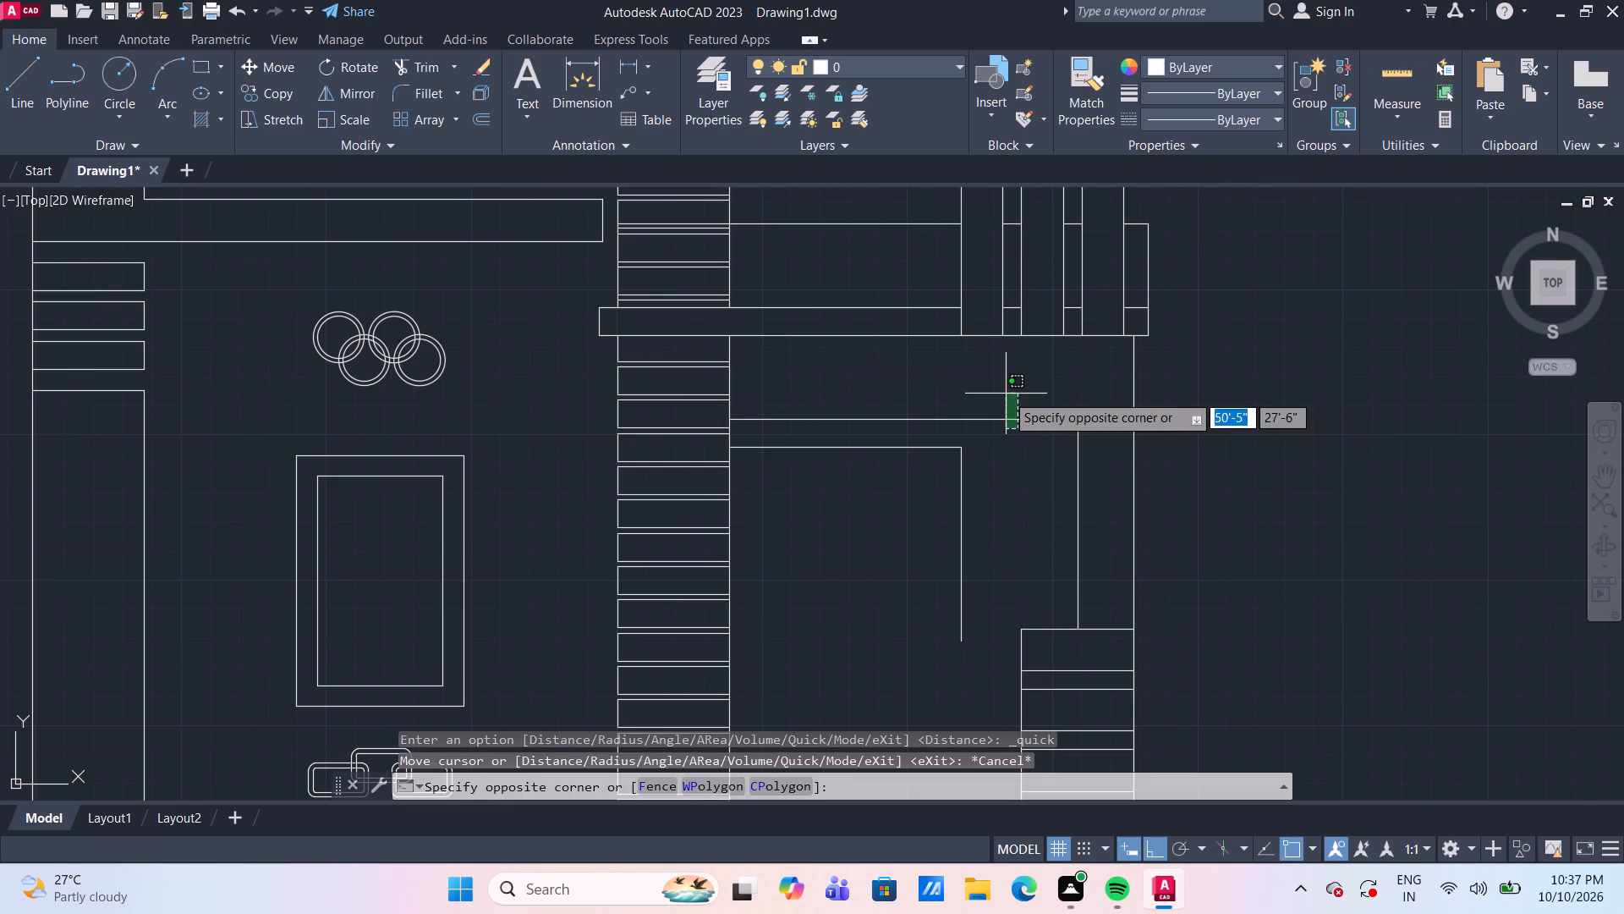
left_click(1006, 394)
type("m")
key("space")
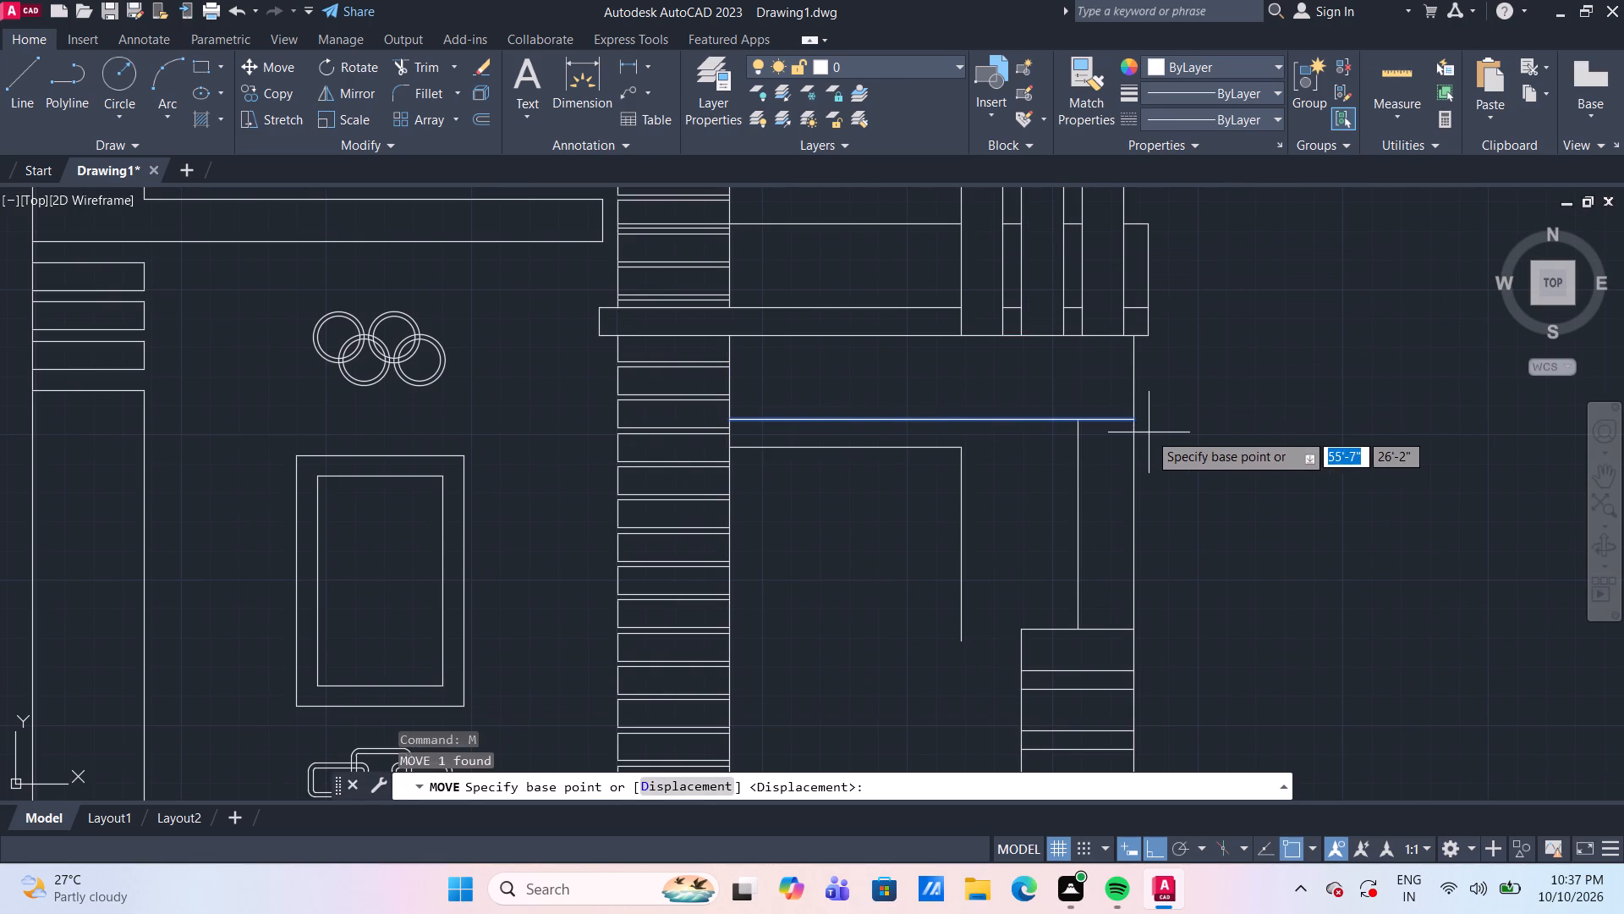
left_click(1136, 419)
type("6\"")
key("Return")
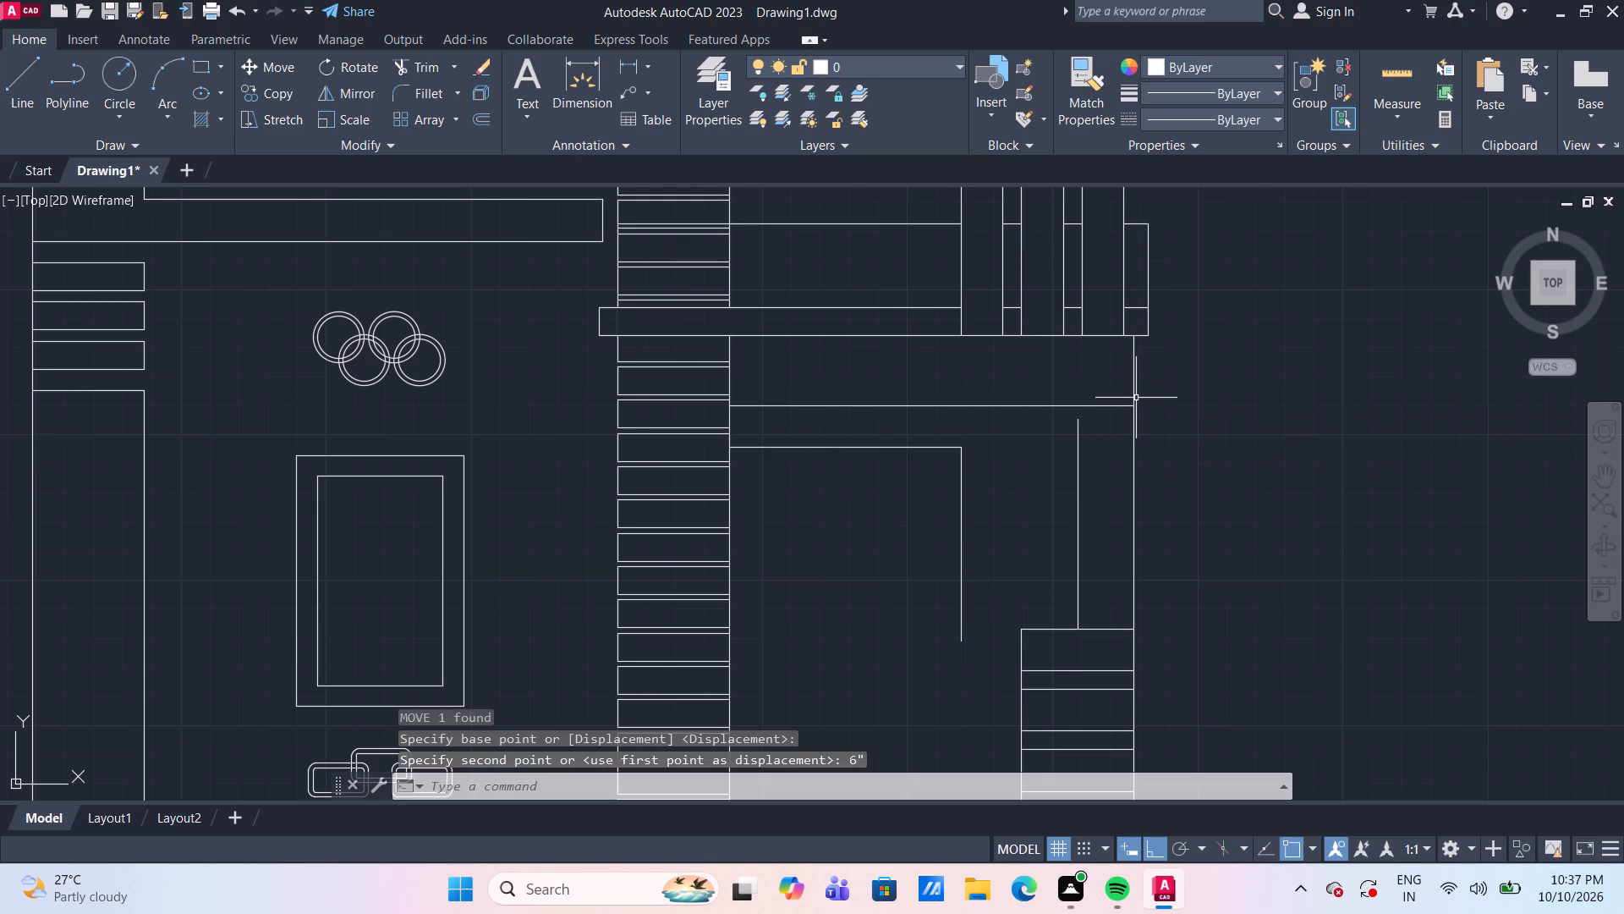
key("Escape")
Extend the column line above the pier base up to the raised beam line.
type("tr")
key("space")
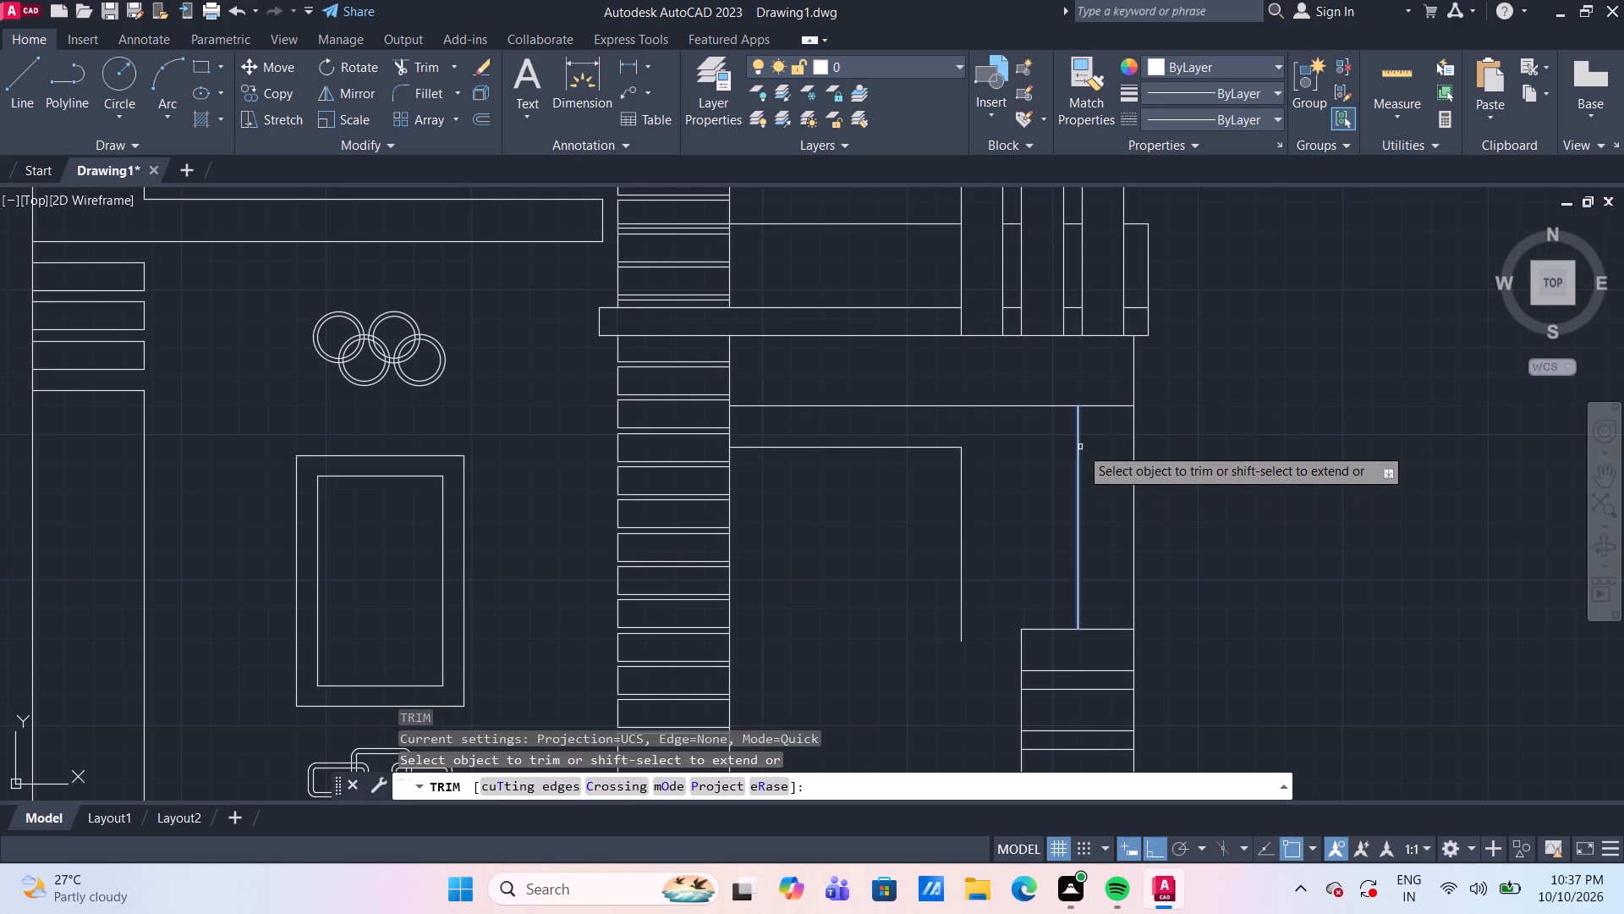
left_click(1080, 447, "shift")
scroll(1153, 440, "down", 2)
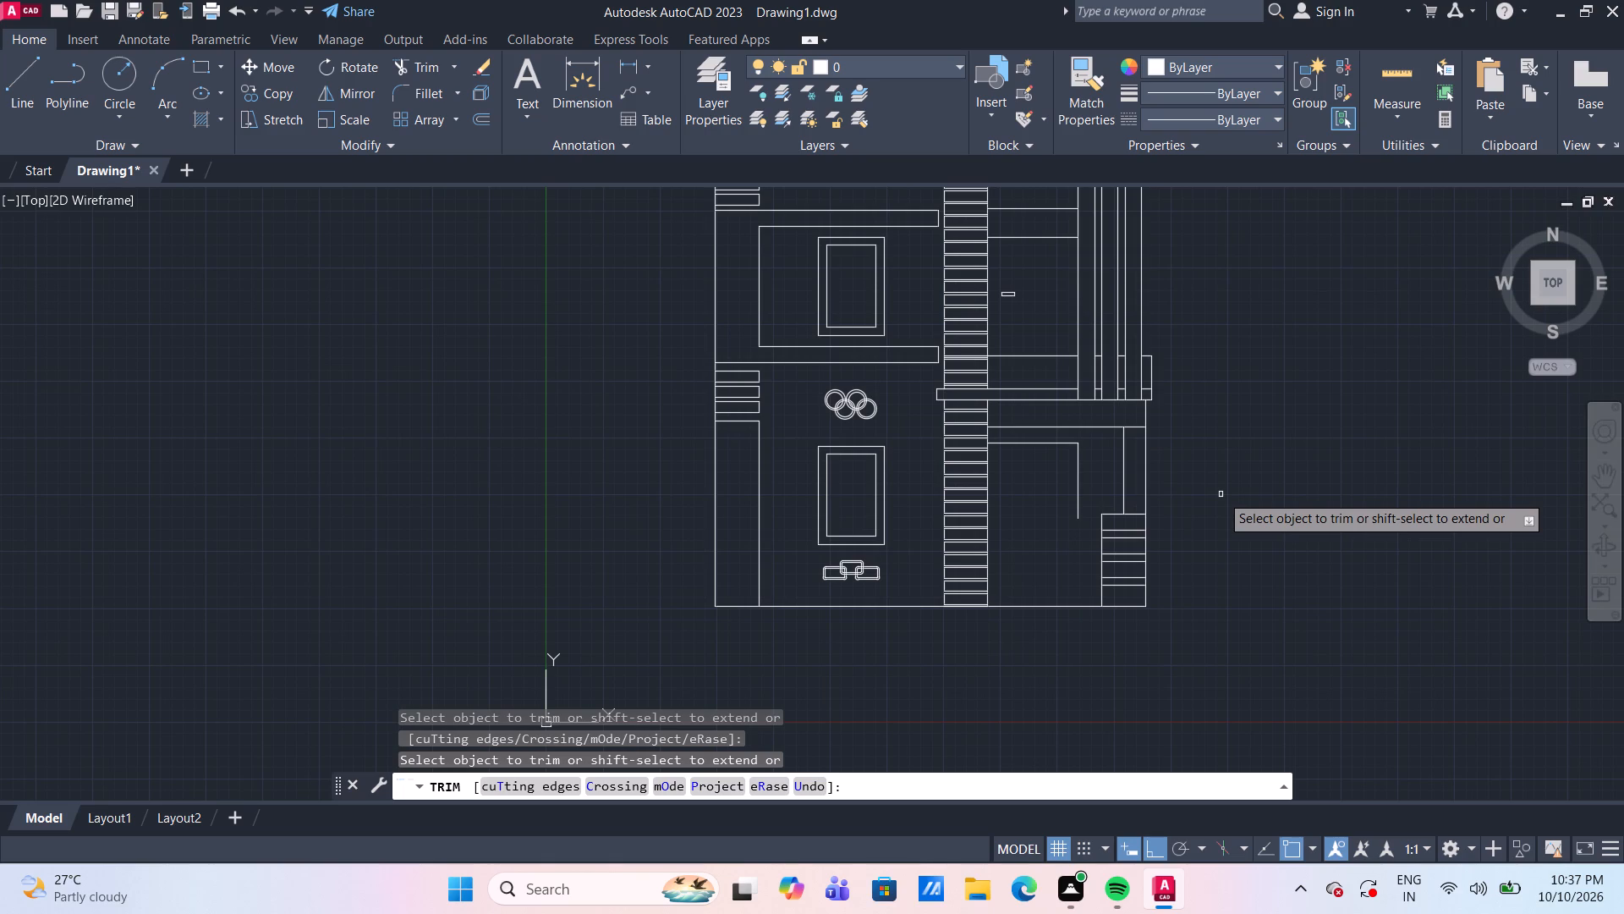
scroll(1221, 494, "up", 1)
middle_click_drag(1221, 495, 1233, 484)
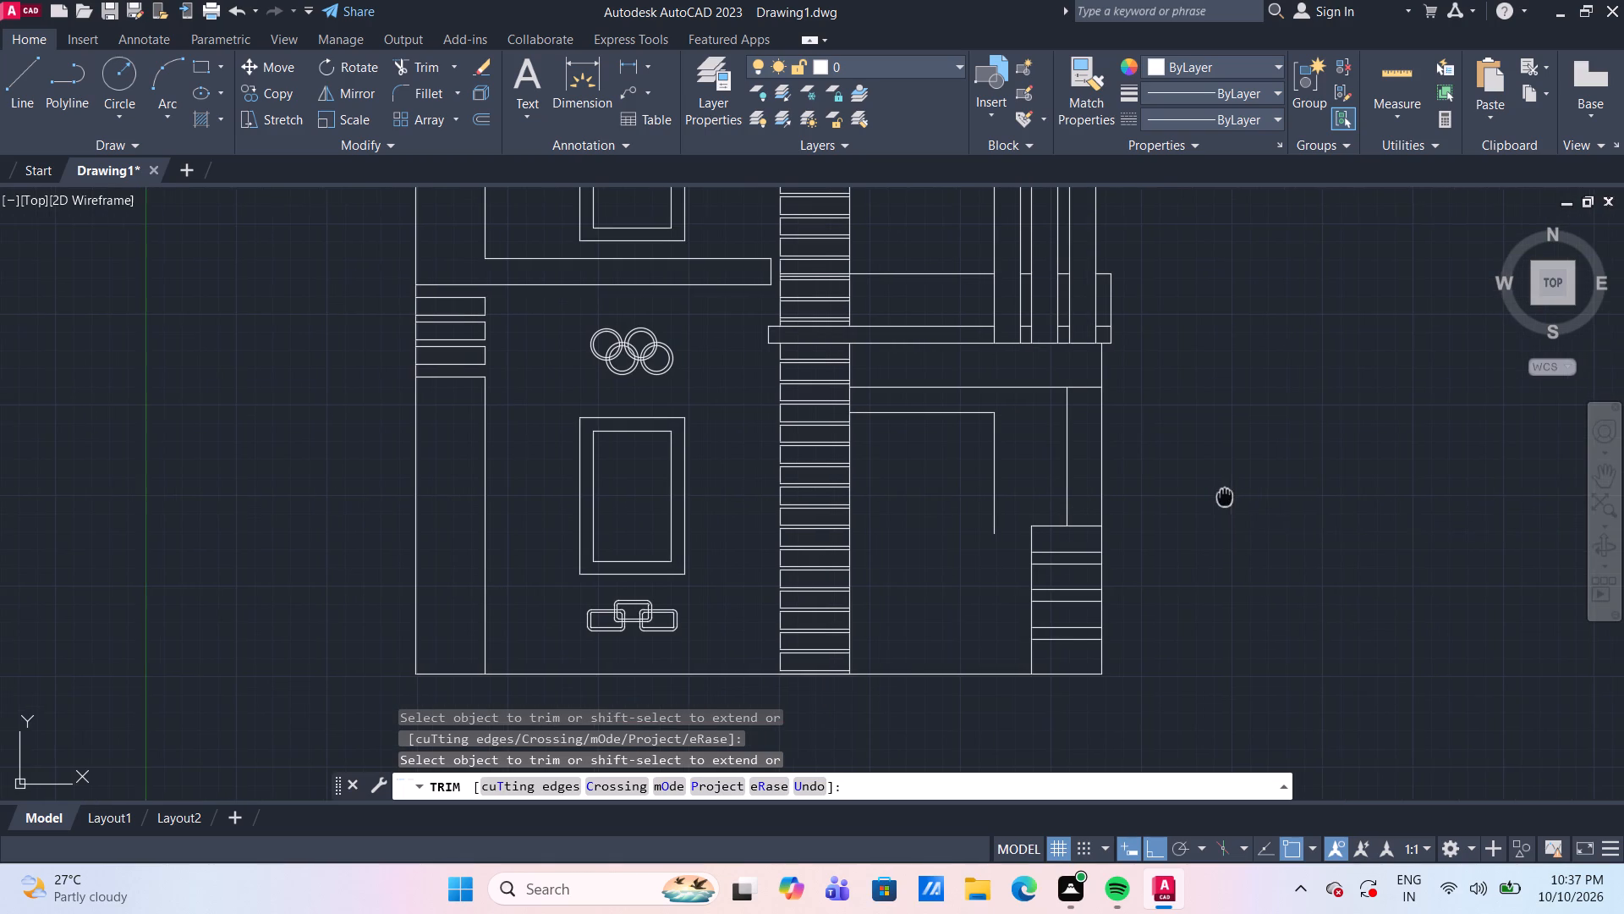
middle_click_drag(1233, 484, 1237, 480)
key("Escape")
Draw a line 1' up from the pier base's upper inner corner, continuing 10'-6" horizontally to the banded wall strip.
scroll(943, 574, "up", 1)
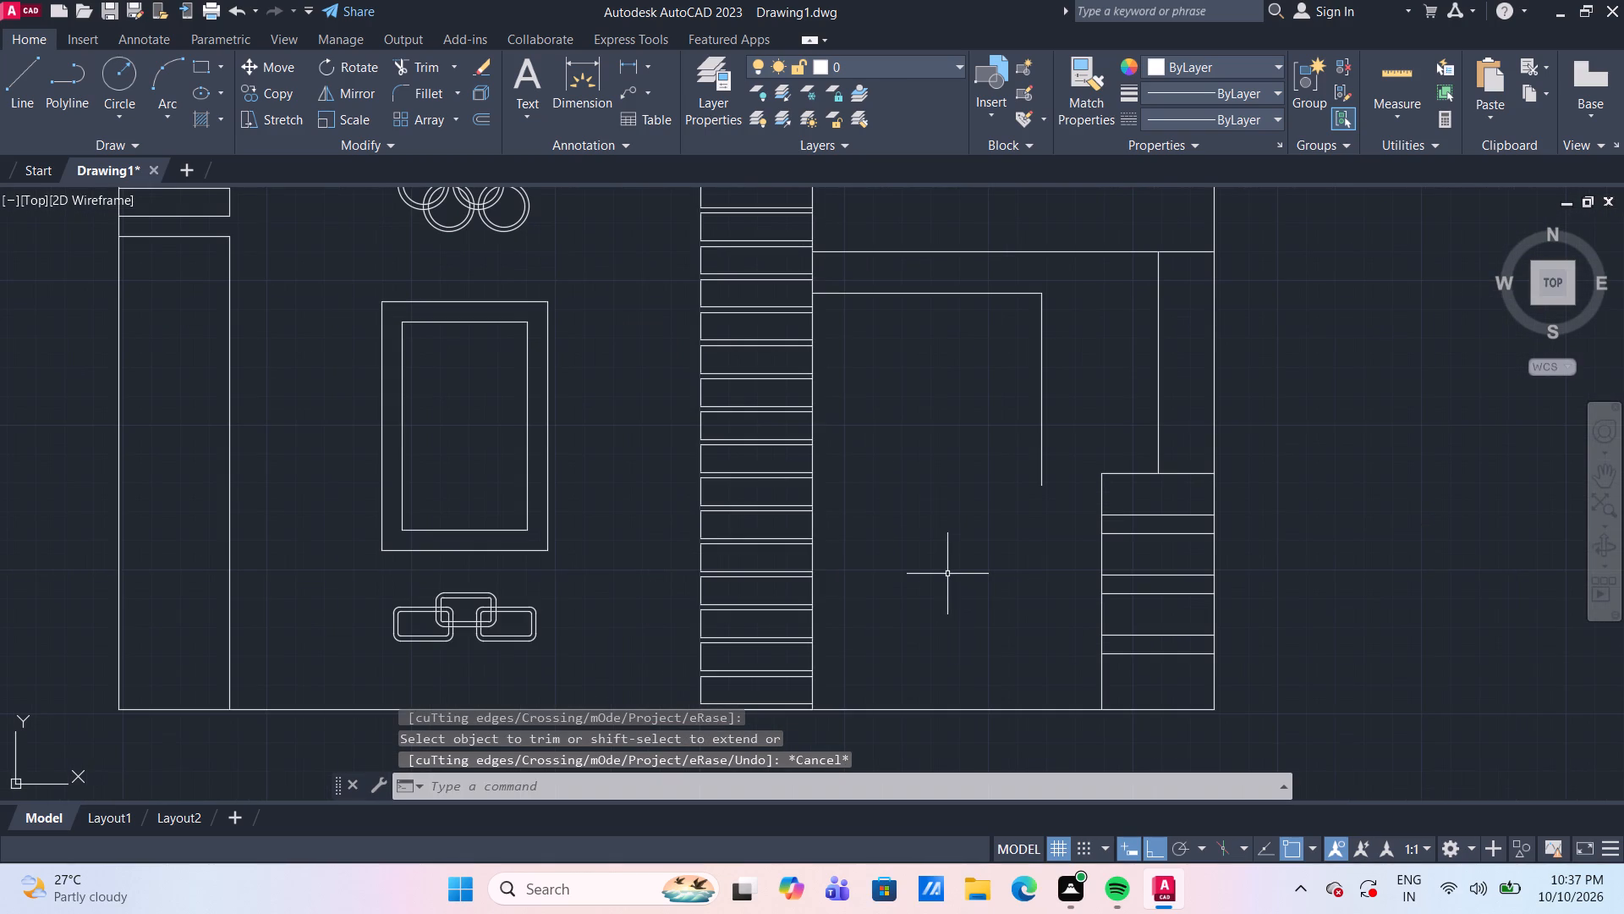
left_click(11, 84)
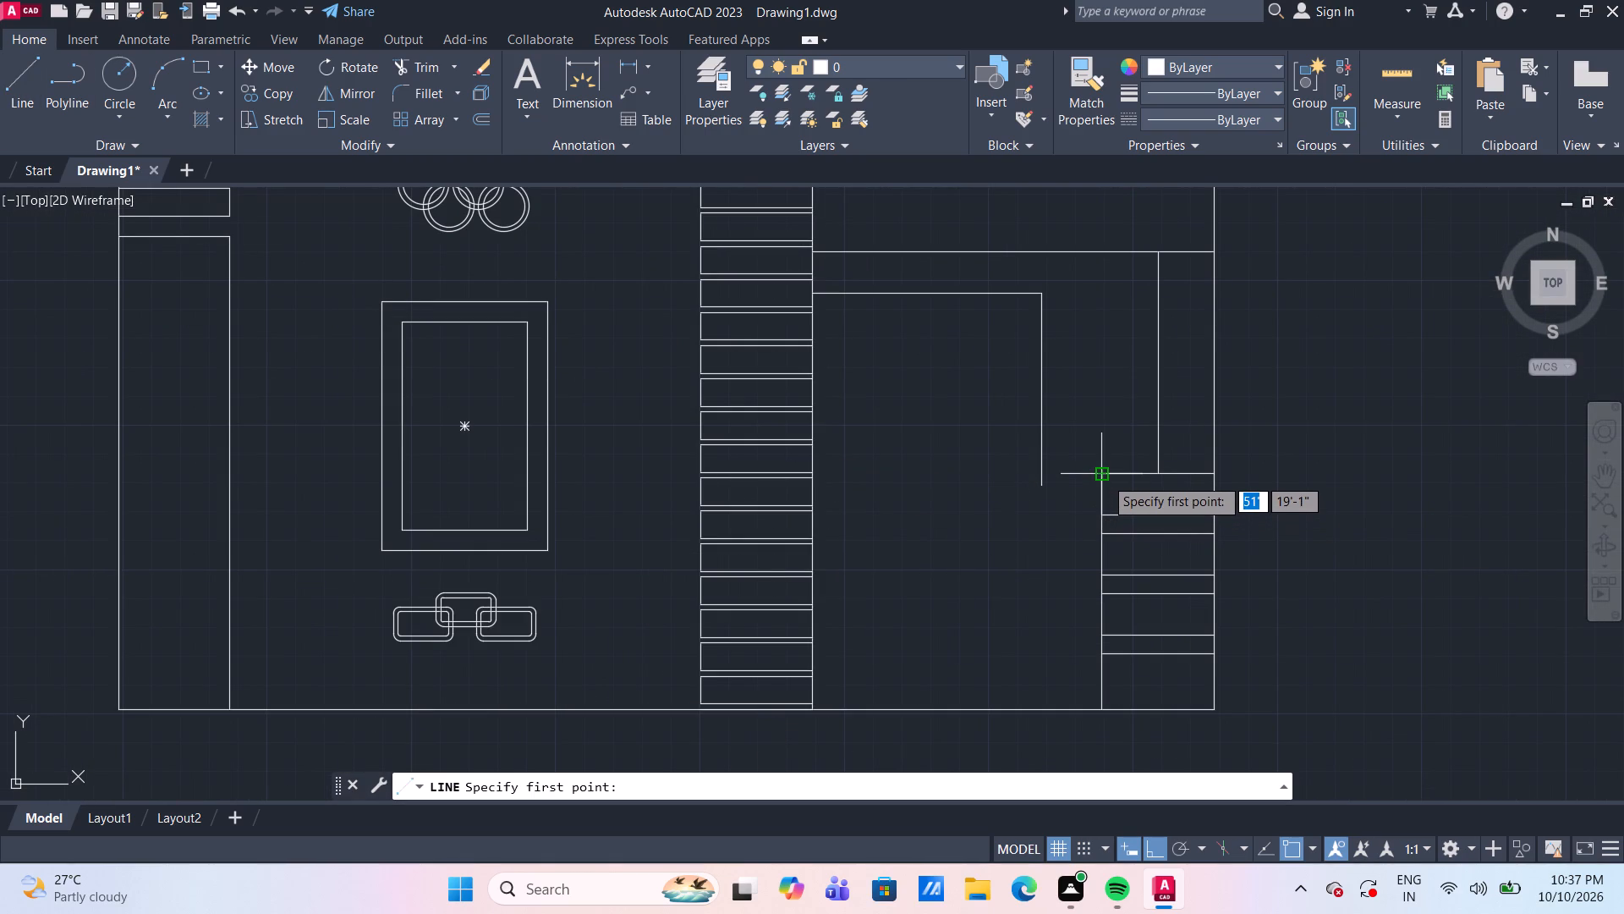
left_click(1105, 477)
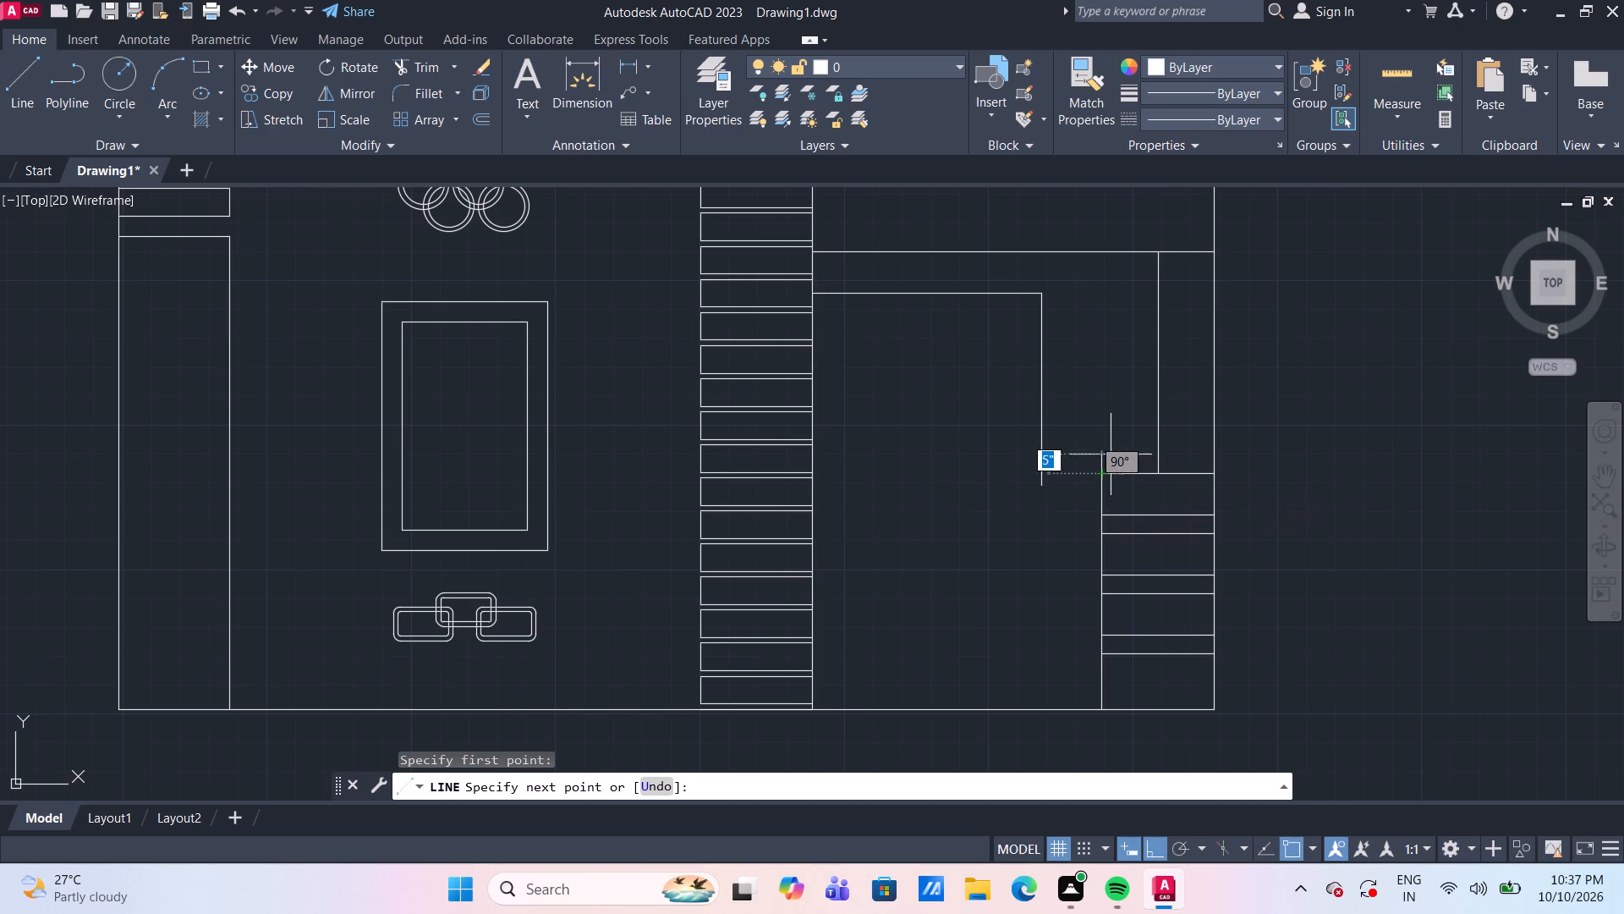
type("1'")
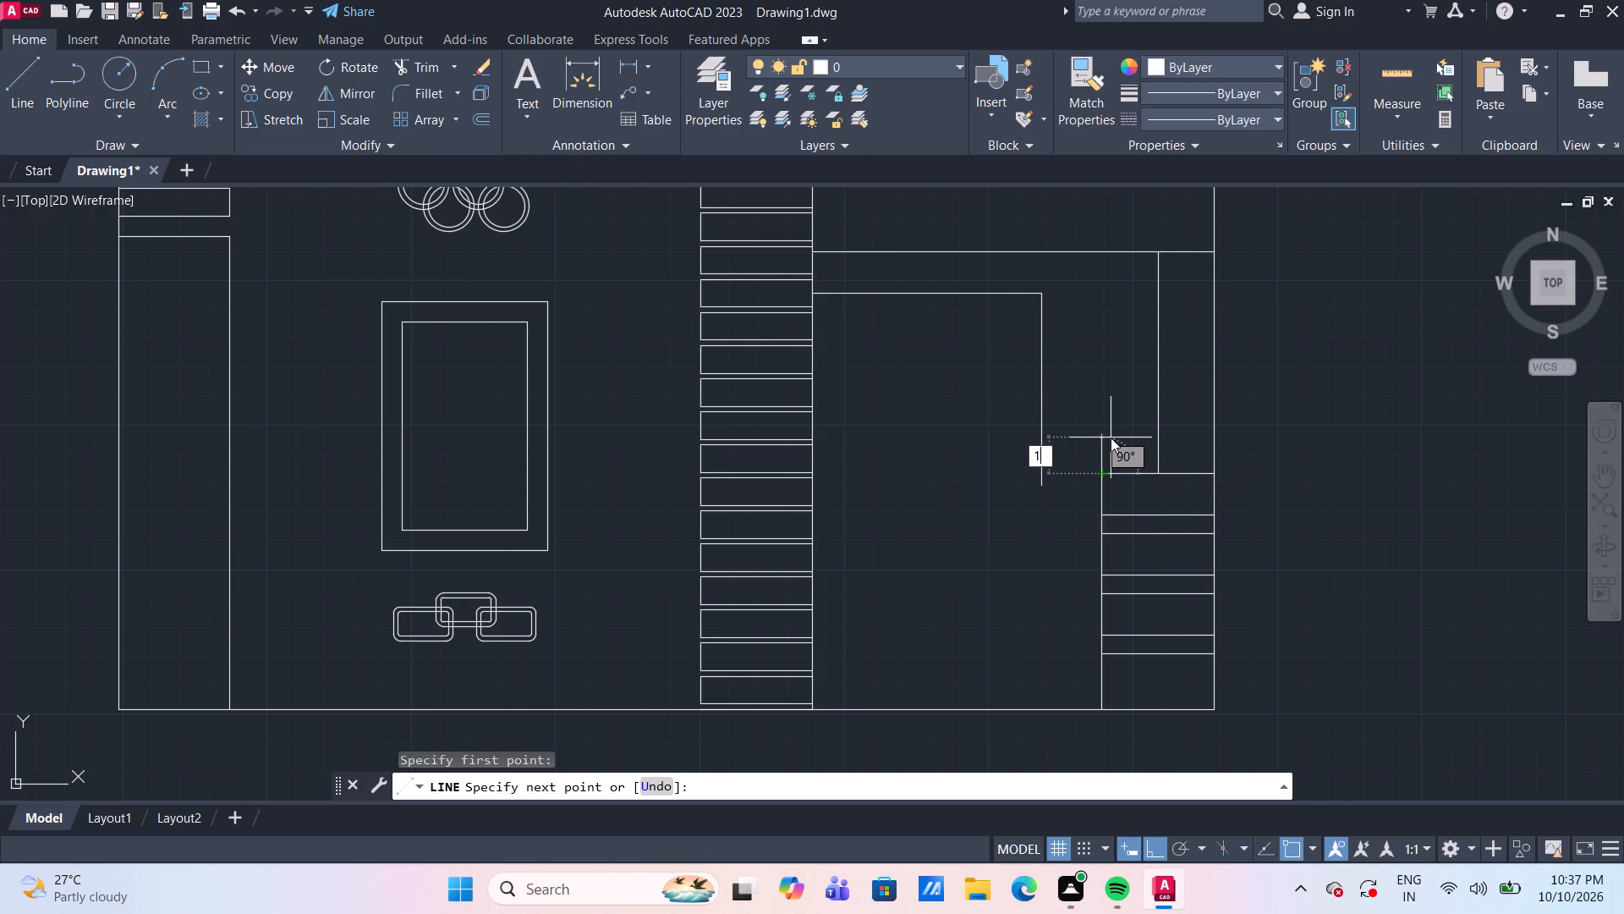
key("Return")
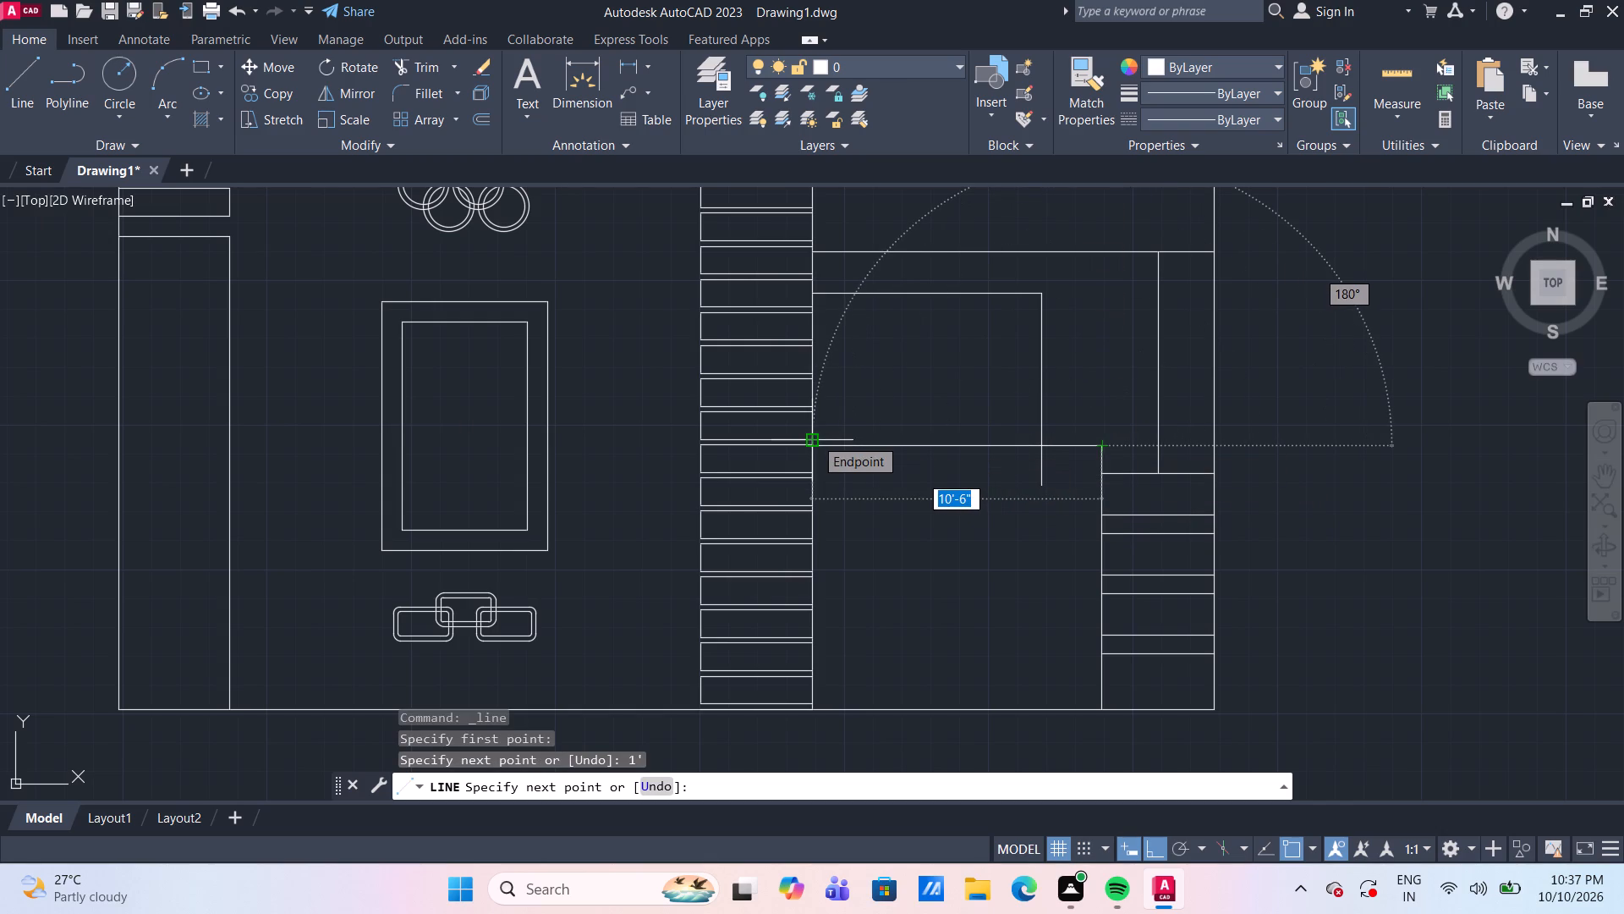
scroll(813, 449, "up", 3)
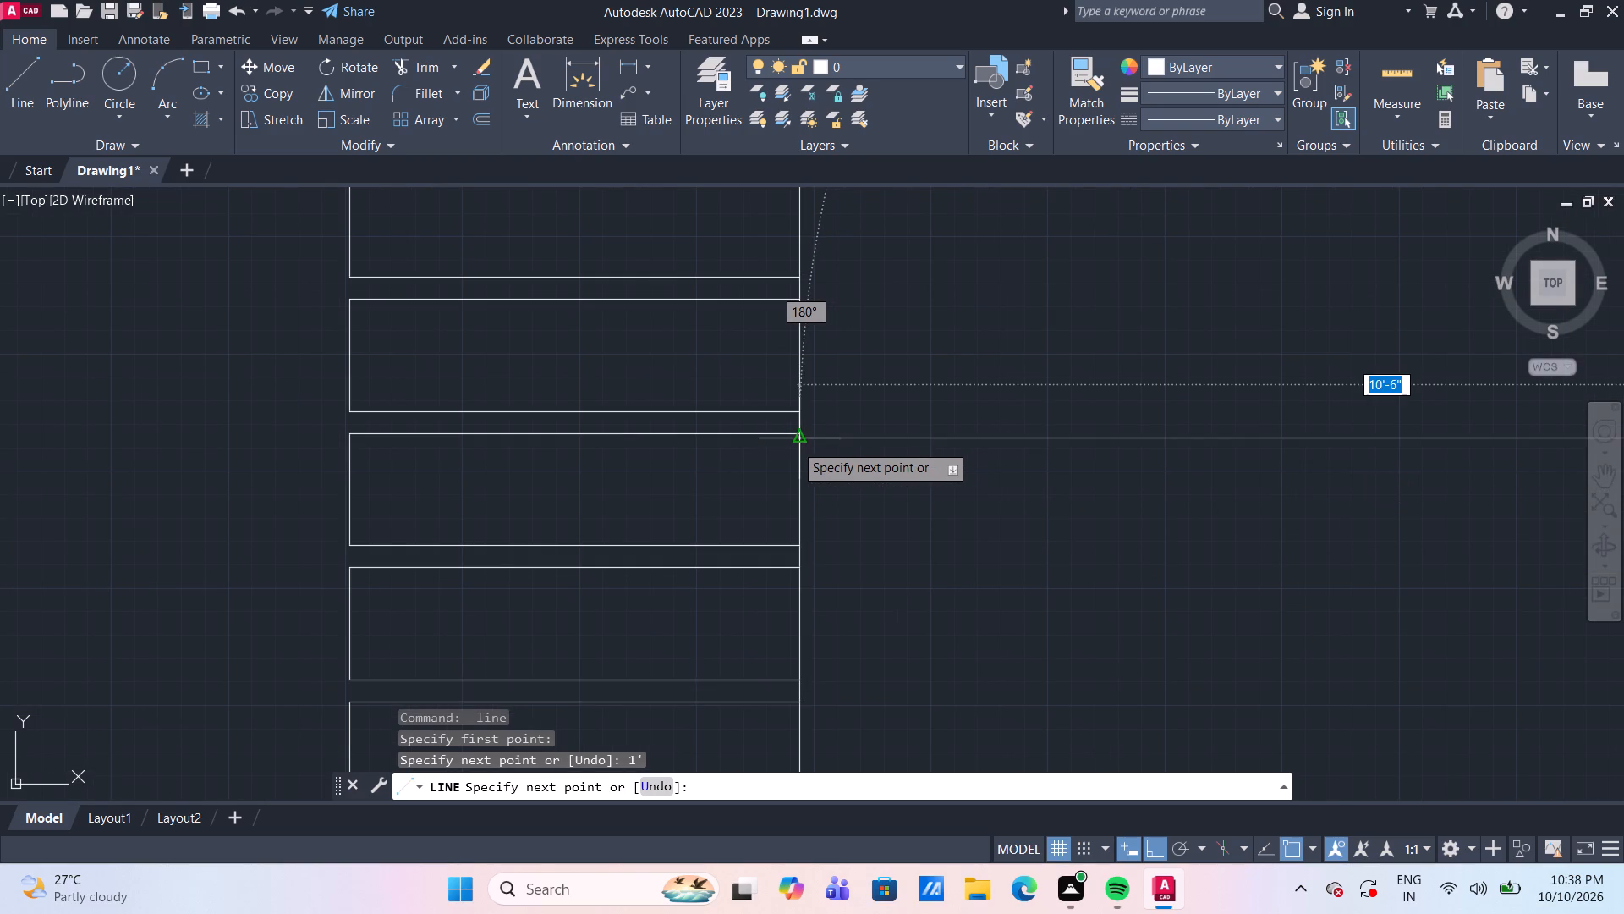
scroll(794, 443, "up", 3)
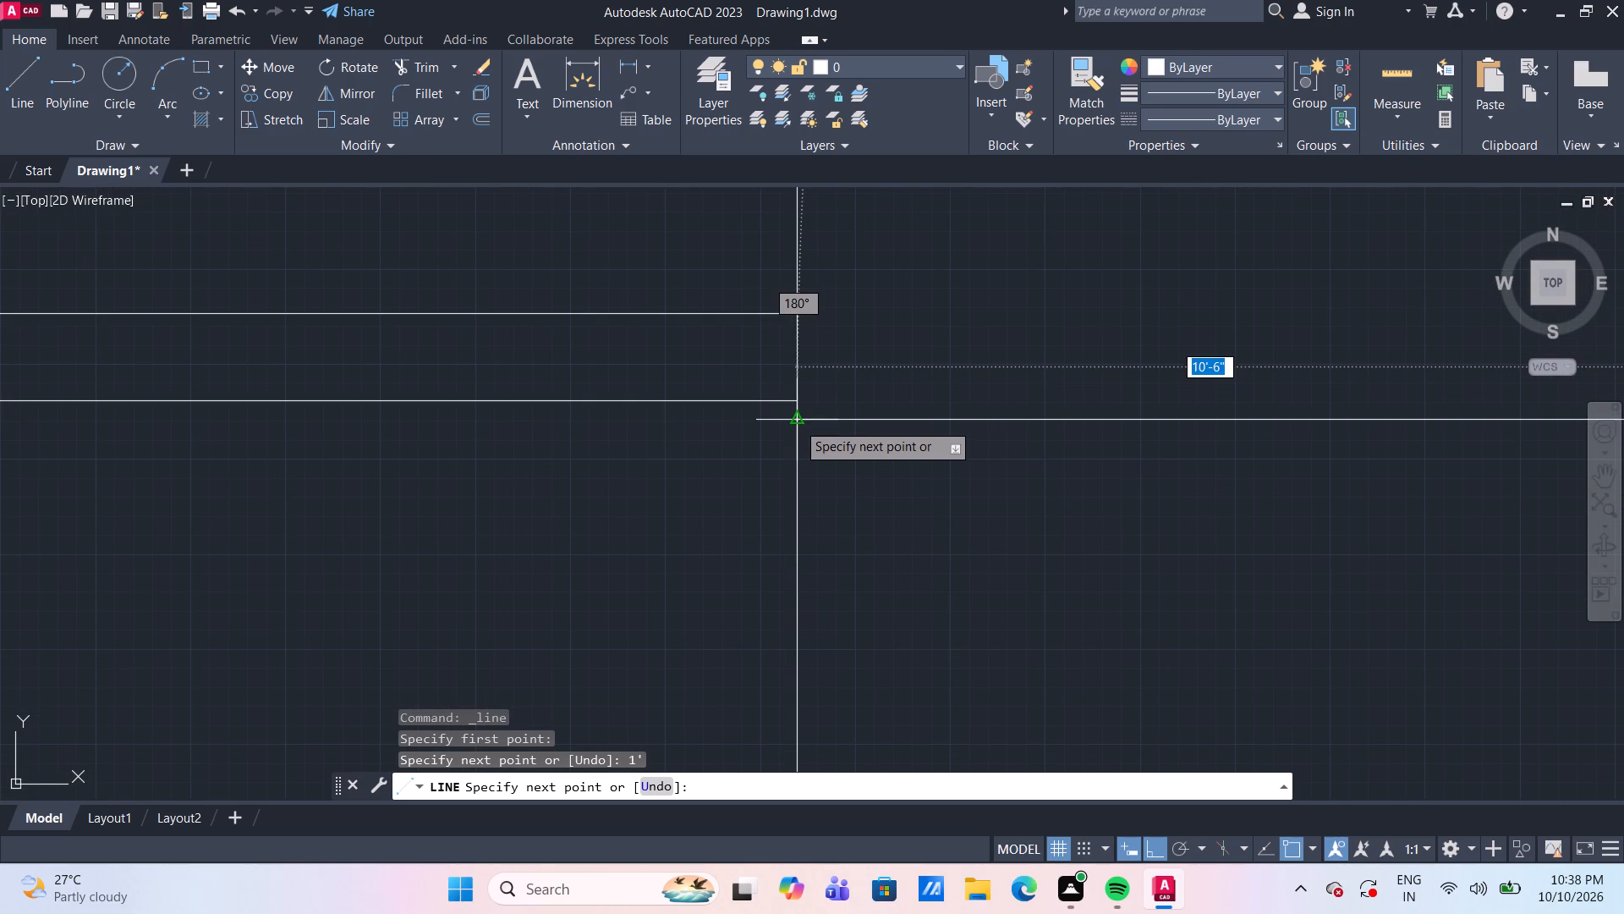
left_click(797, 422)
key("Escape")
Trim the opening's vertical line where it projects below the new horizontal line.
scroll(973, 469, "down", 3)
scroll(1133, 519, "down", 3)
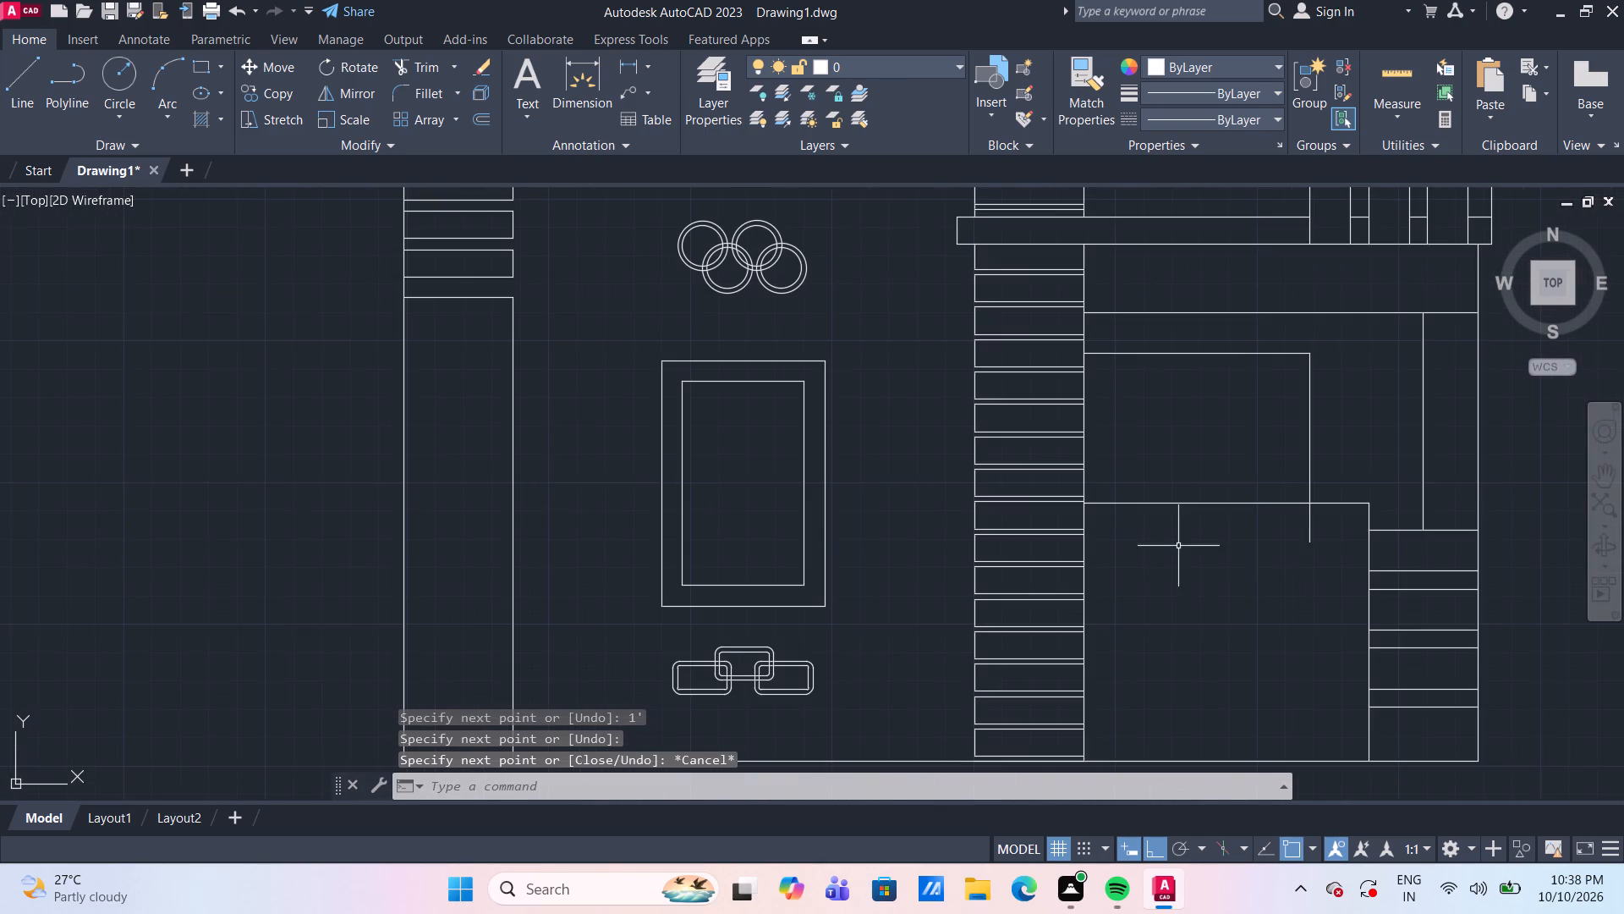
middle_click_drag(1299, 590, 1098, 541)
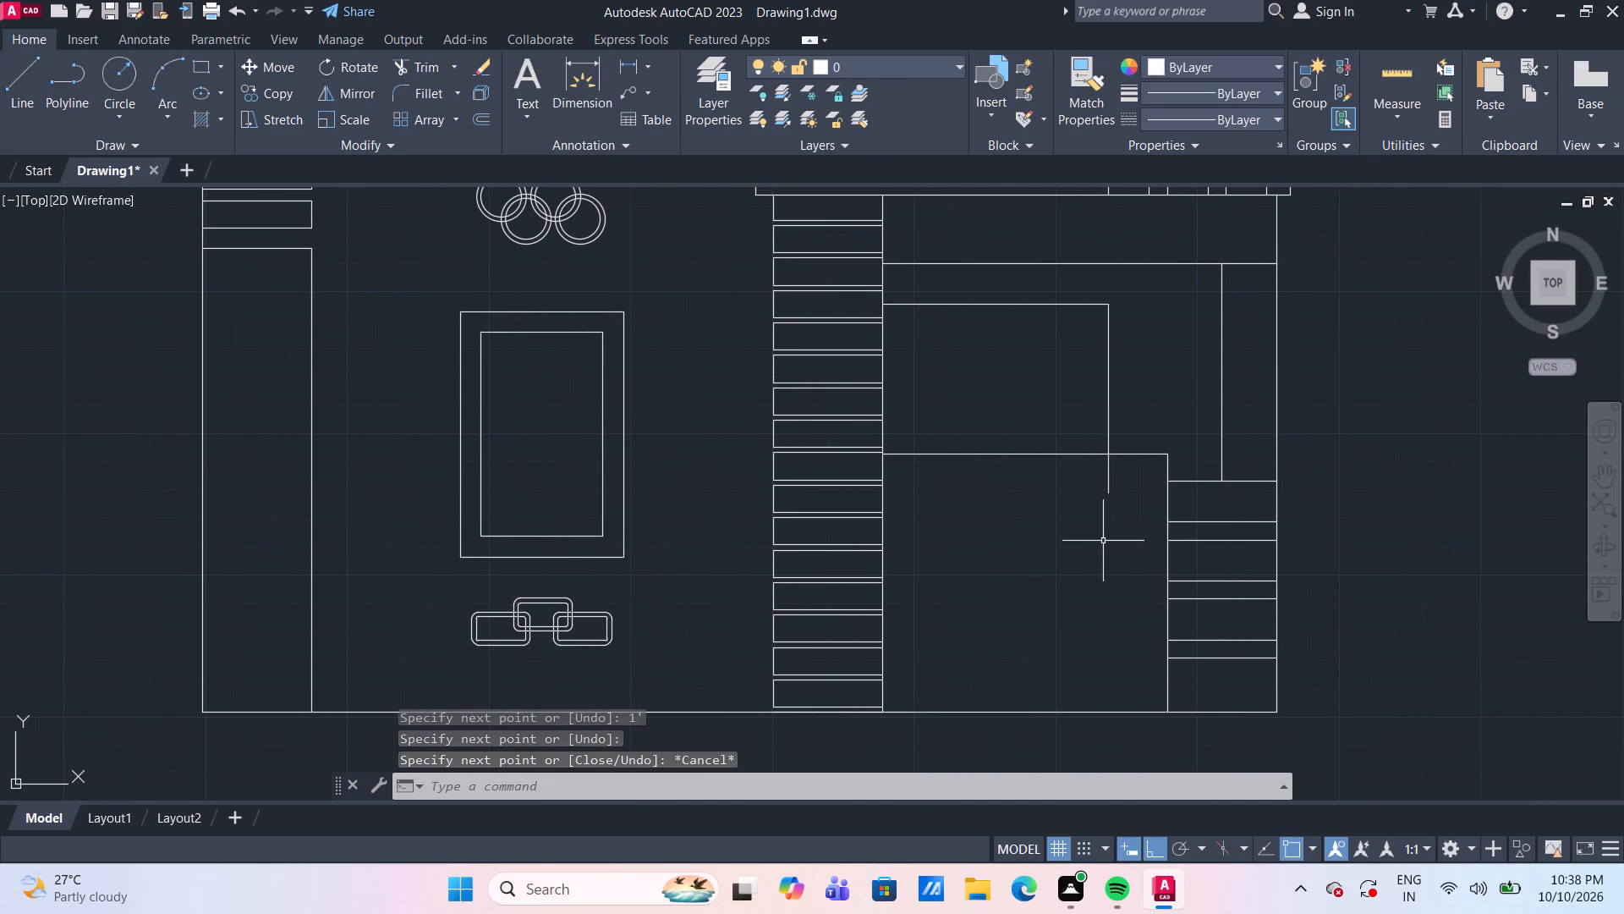
type("tr")
key("space")
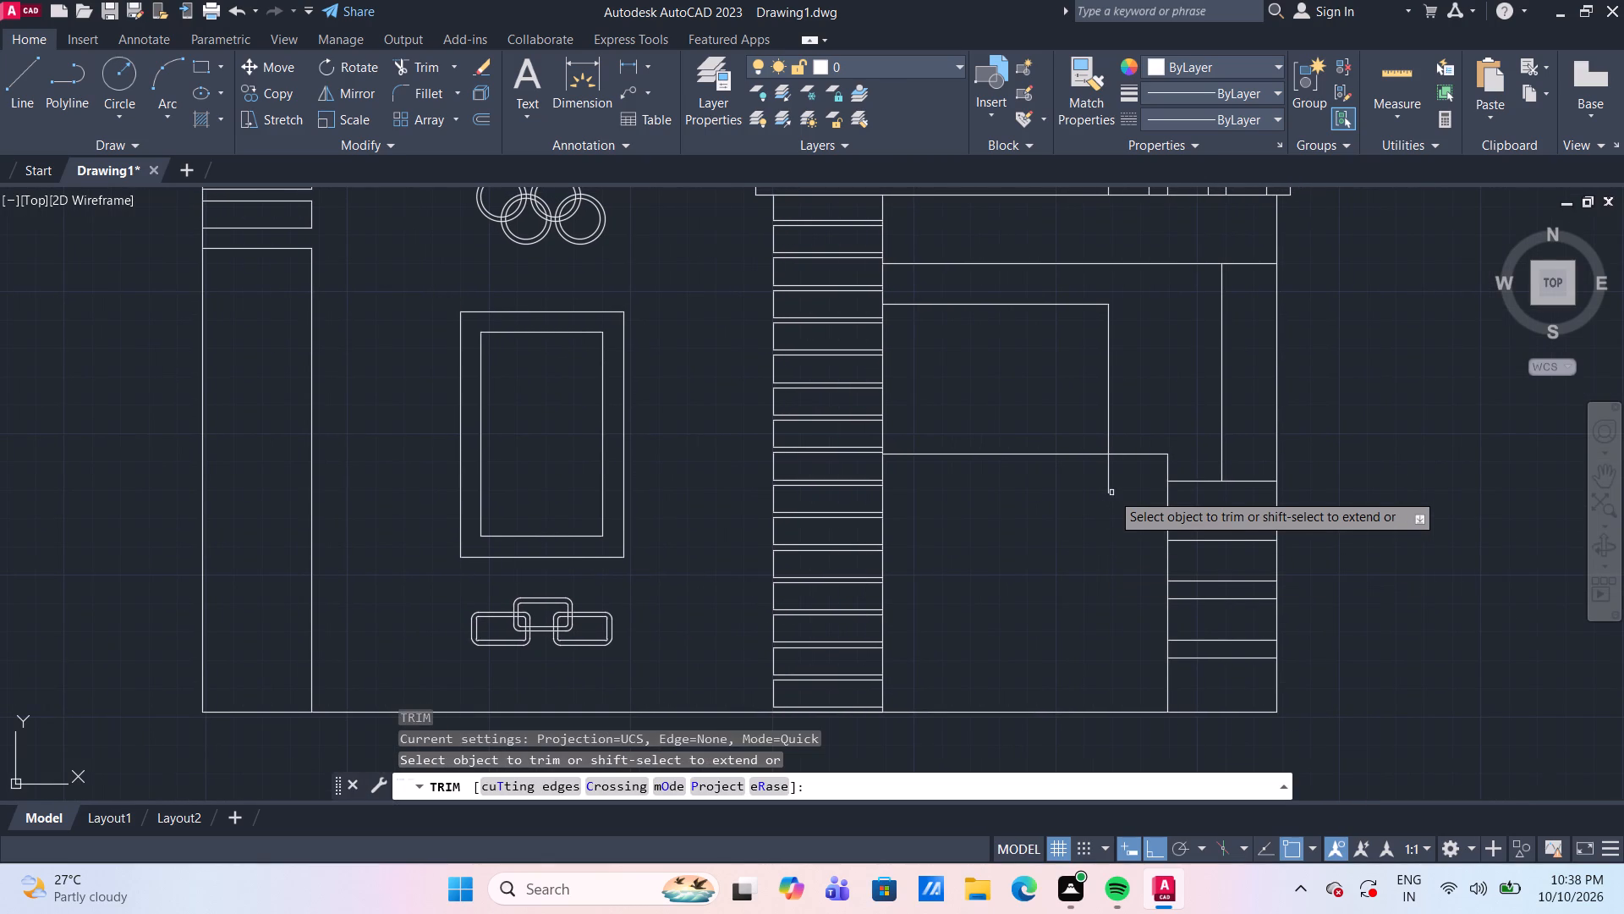
left_click(1109, 486)
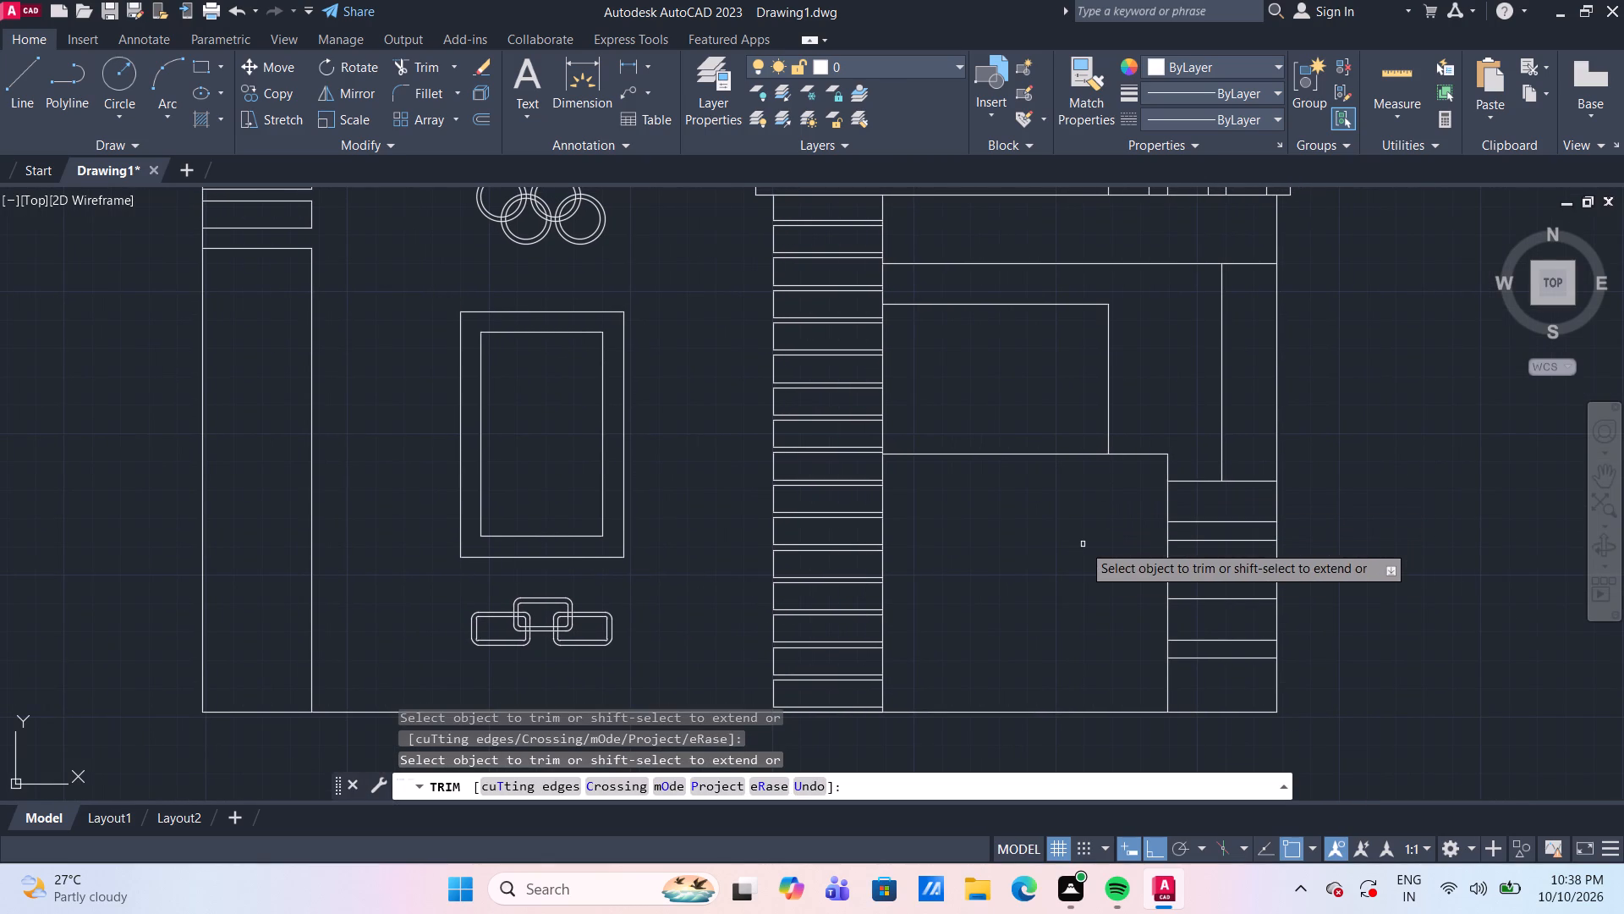
key("Escape")
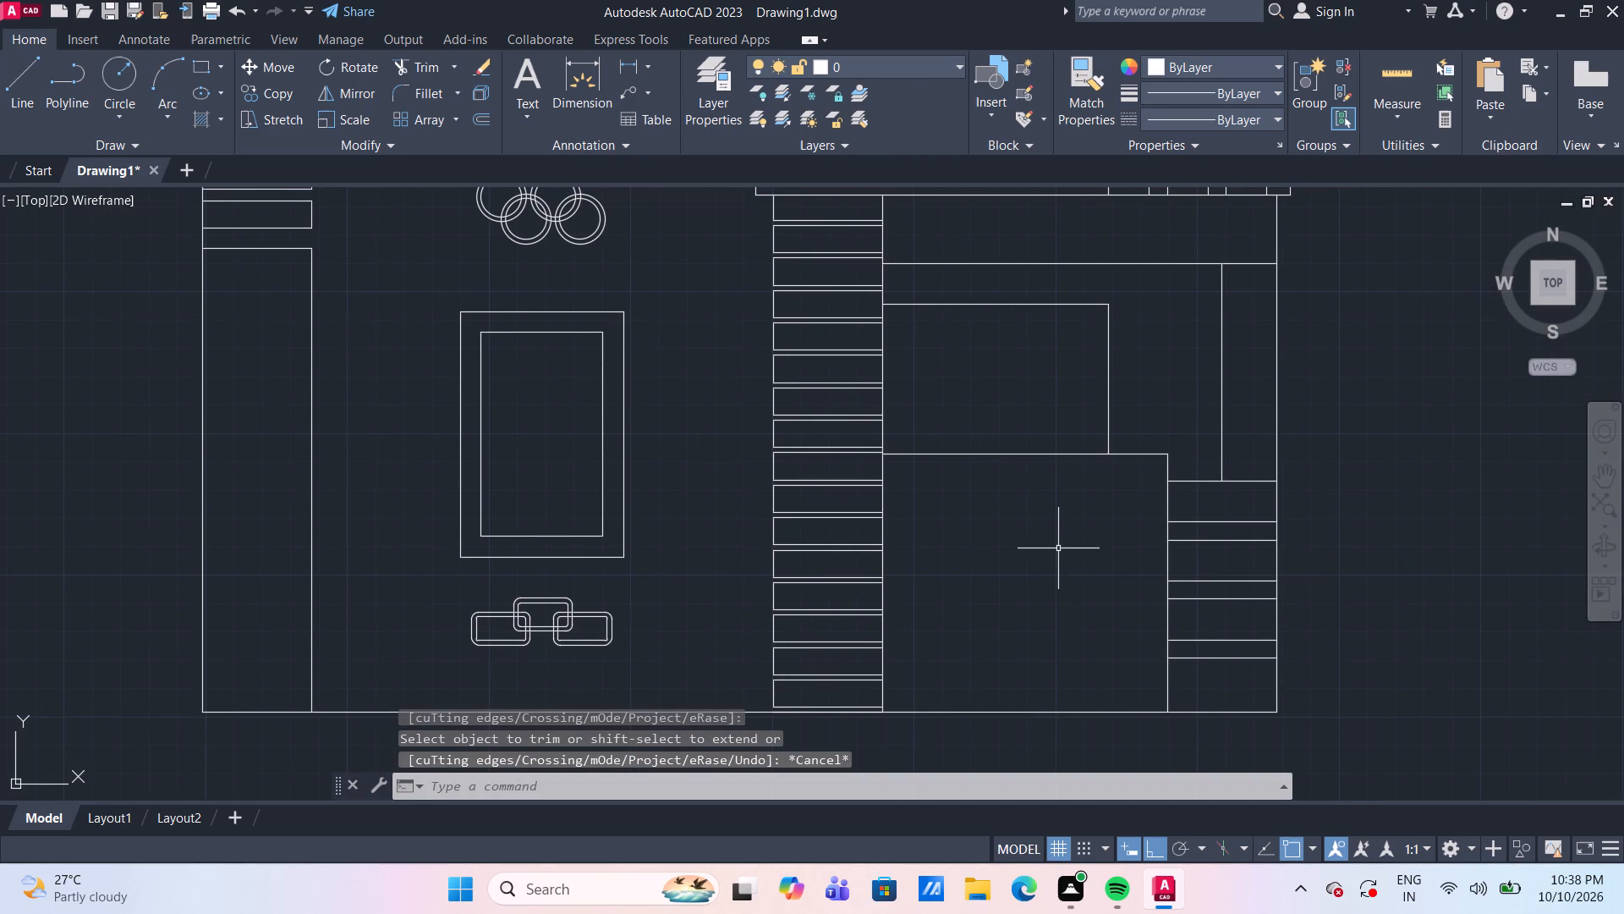
Offset the pier base's inner vertical edge 6'-6" into the opening toward the banded wall strip.
type("o")
key("space")
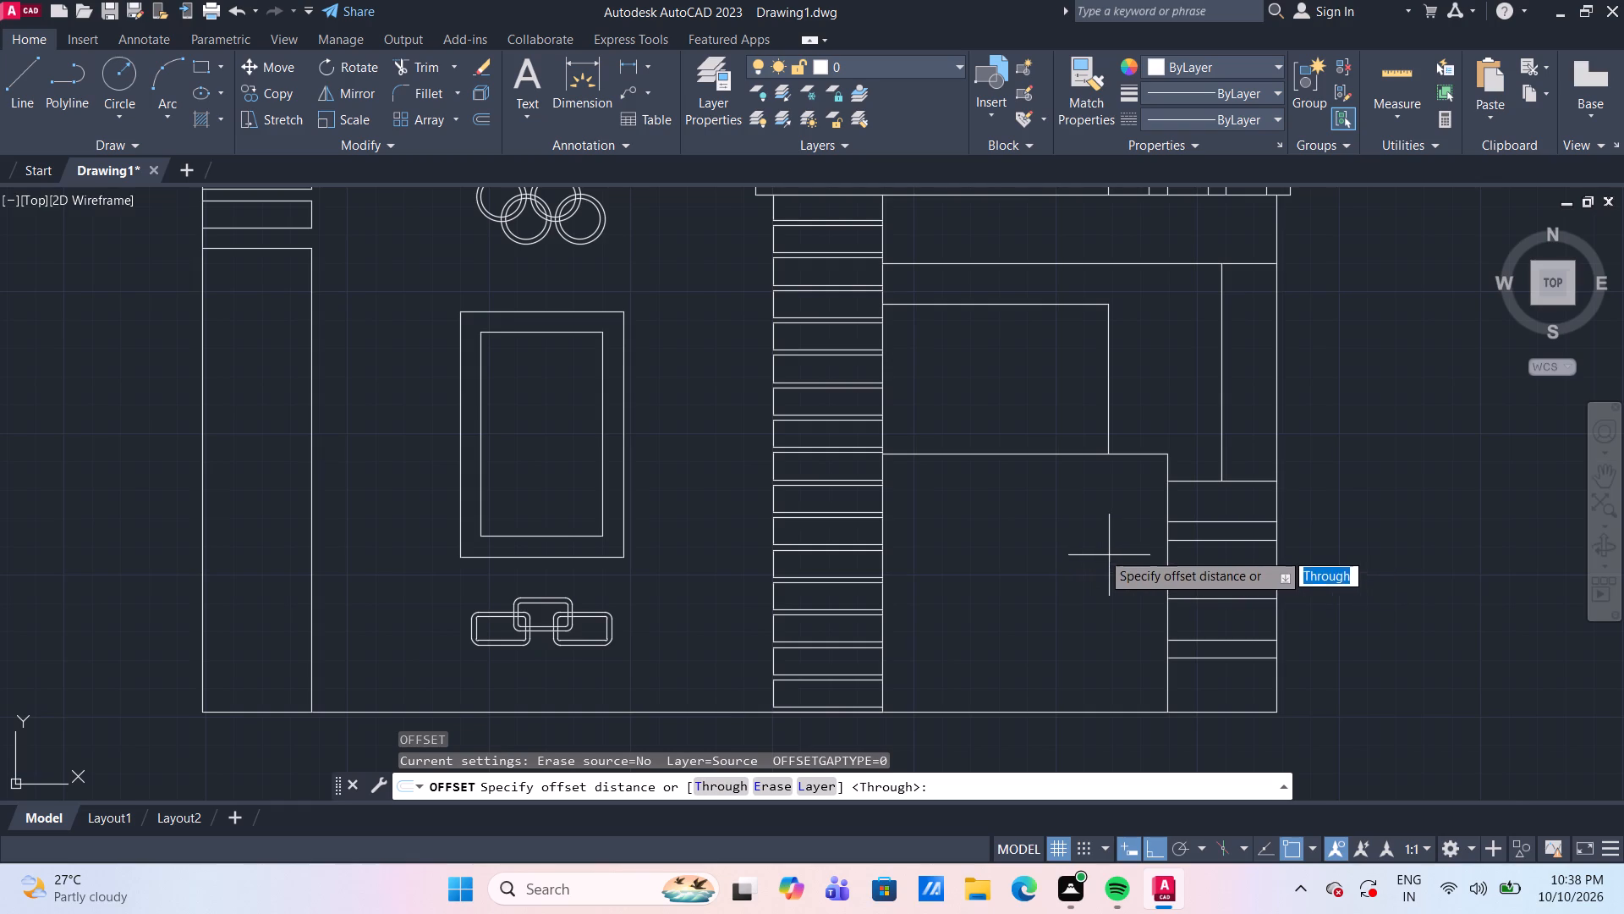
key("space")
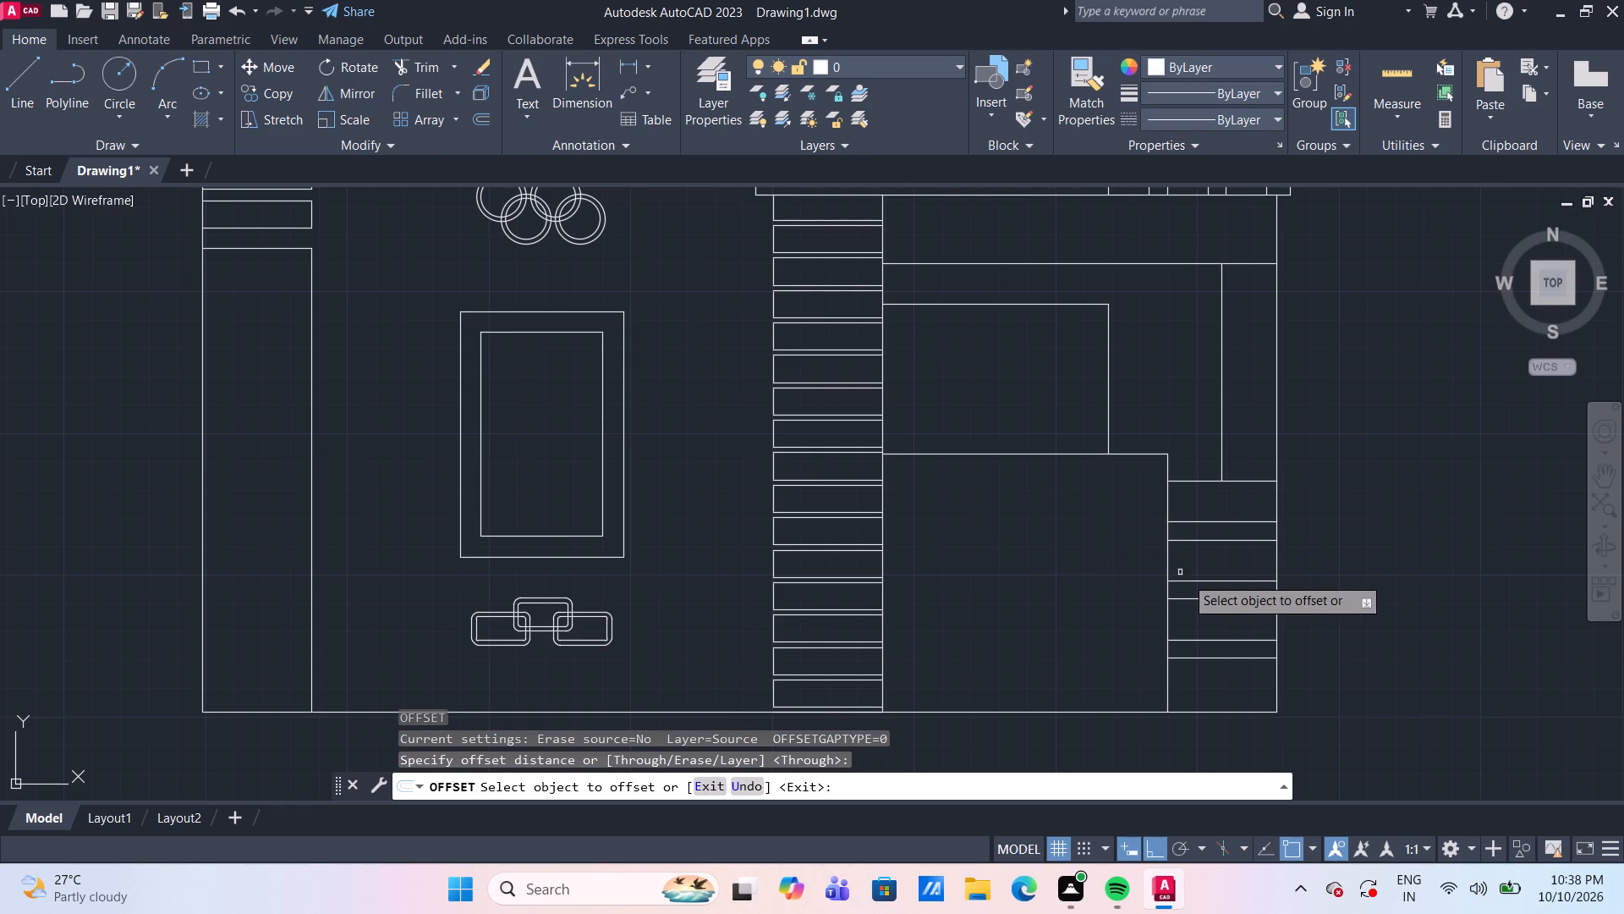
left_click(1168, 561)
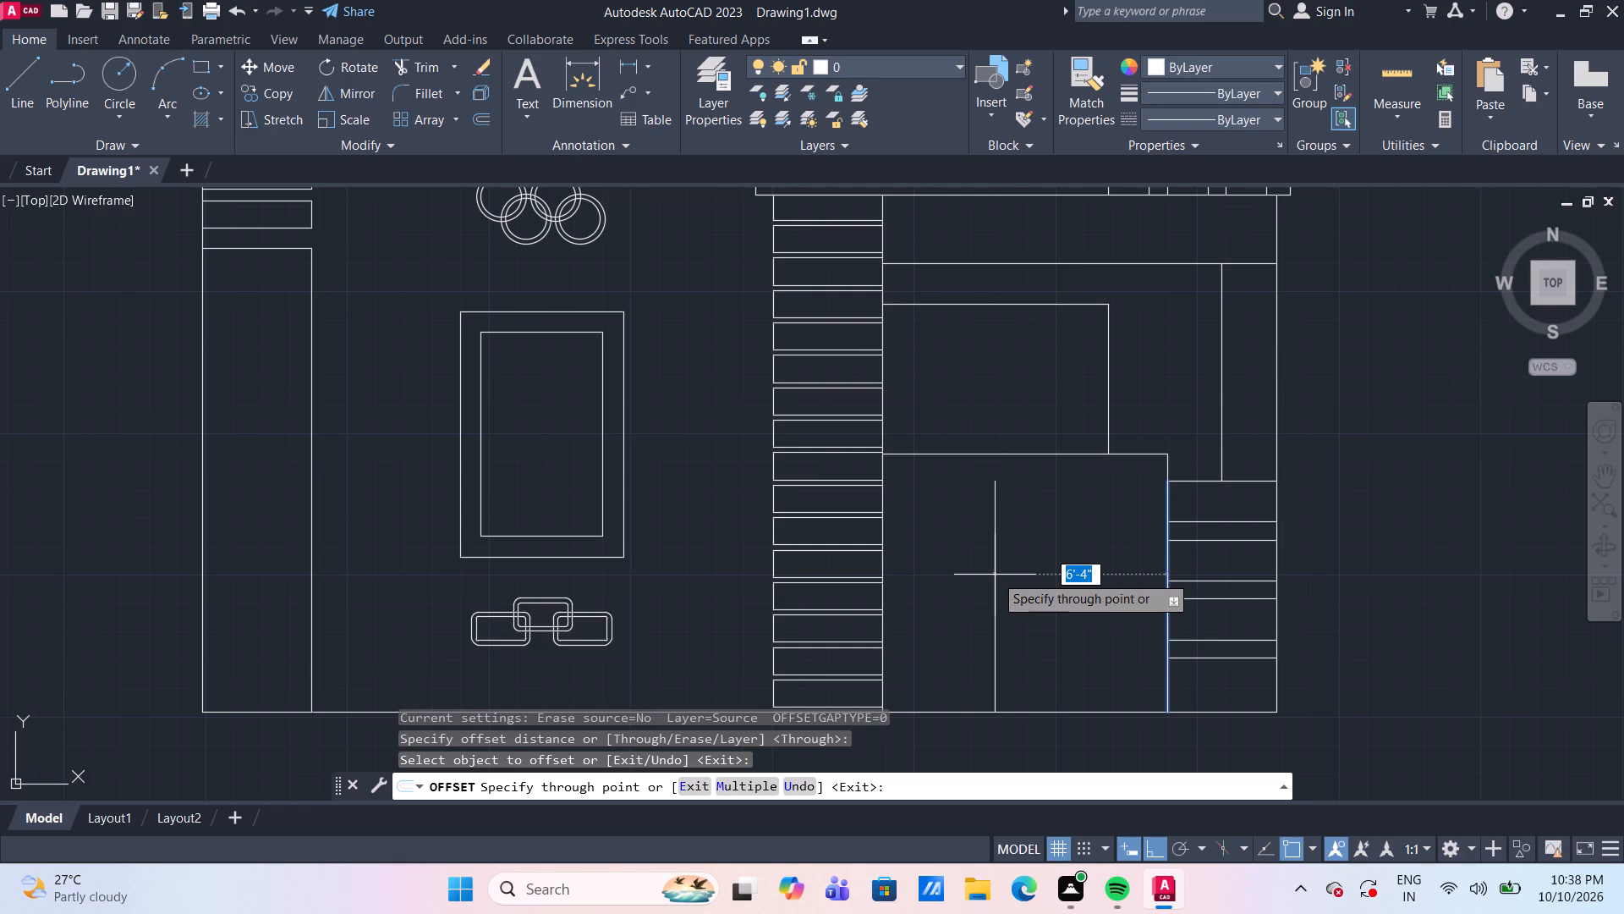
type("6'")
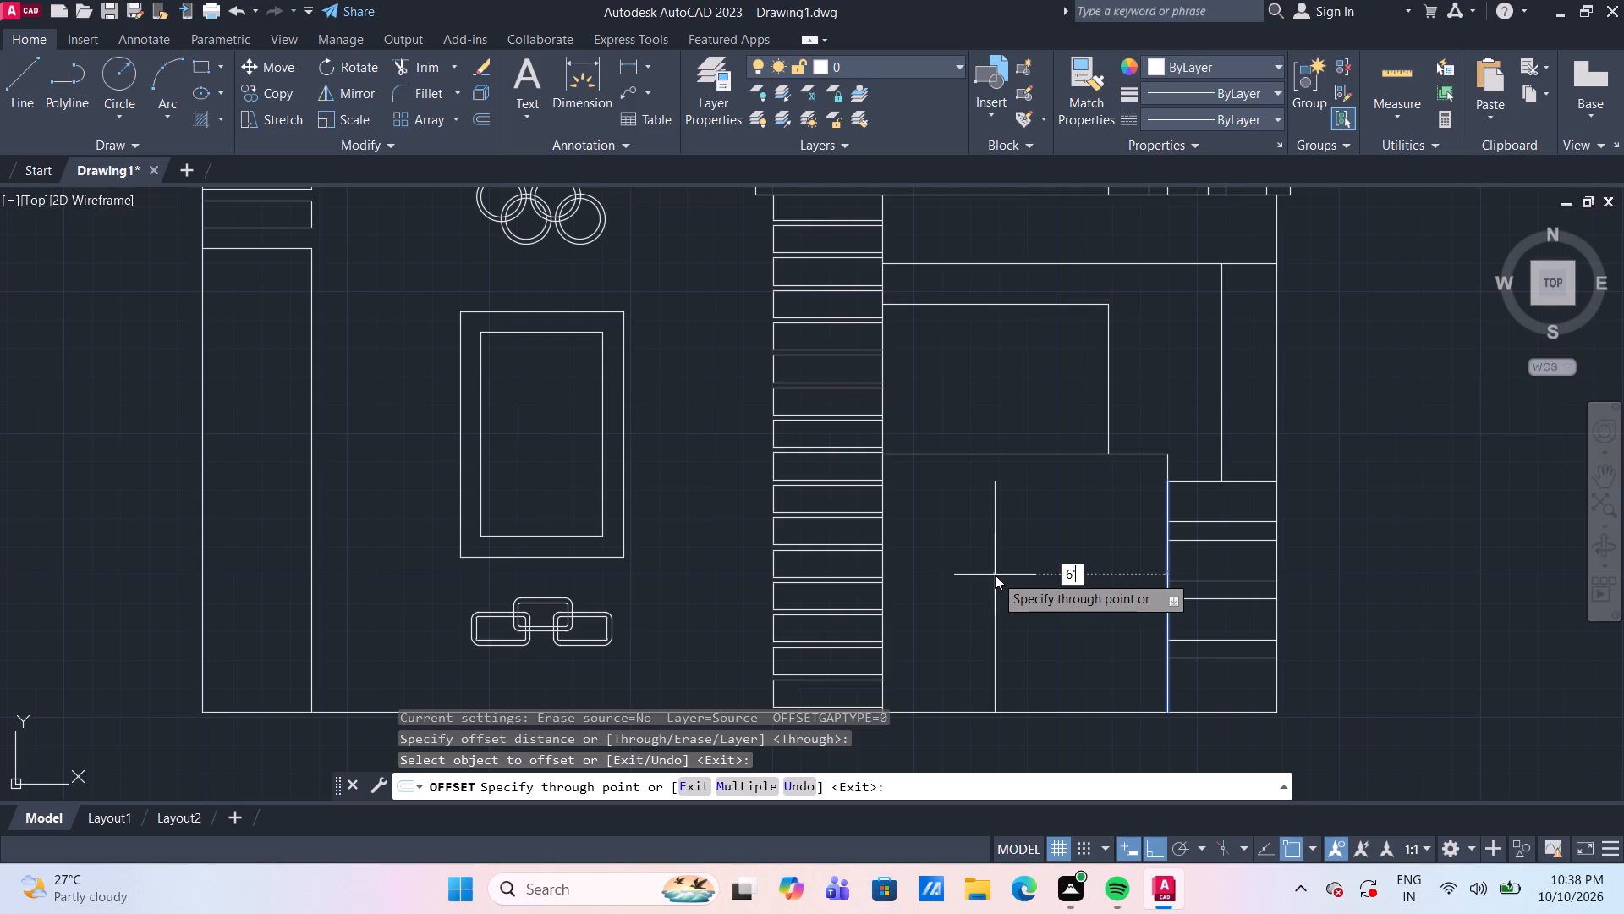
type("6\"")
key("Return")
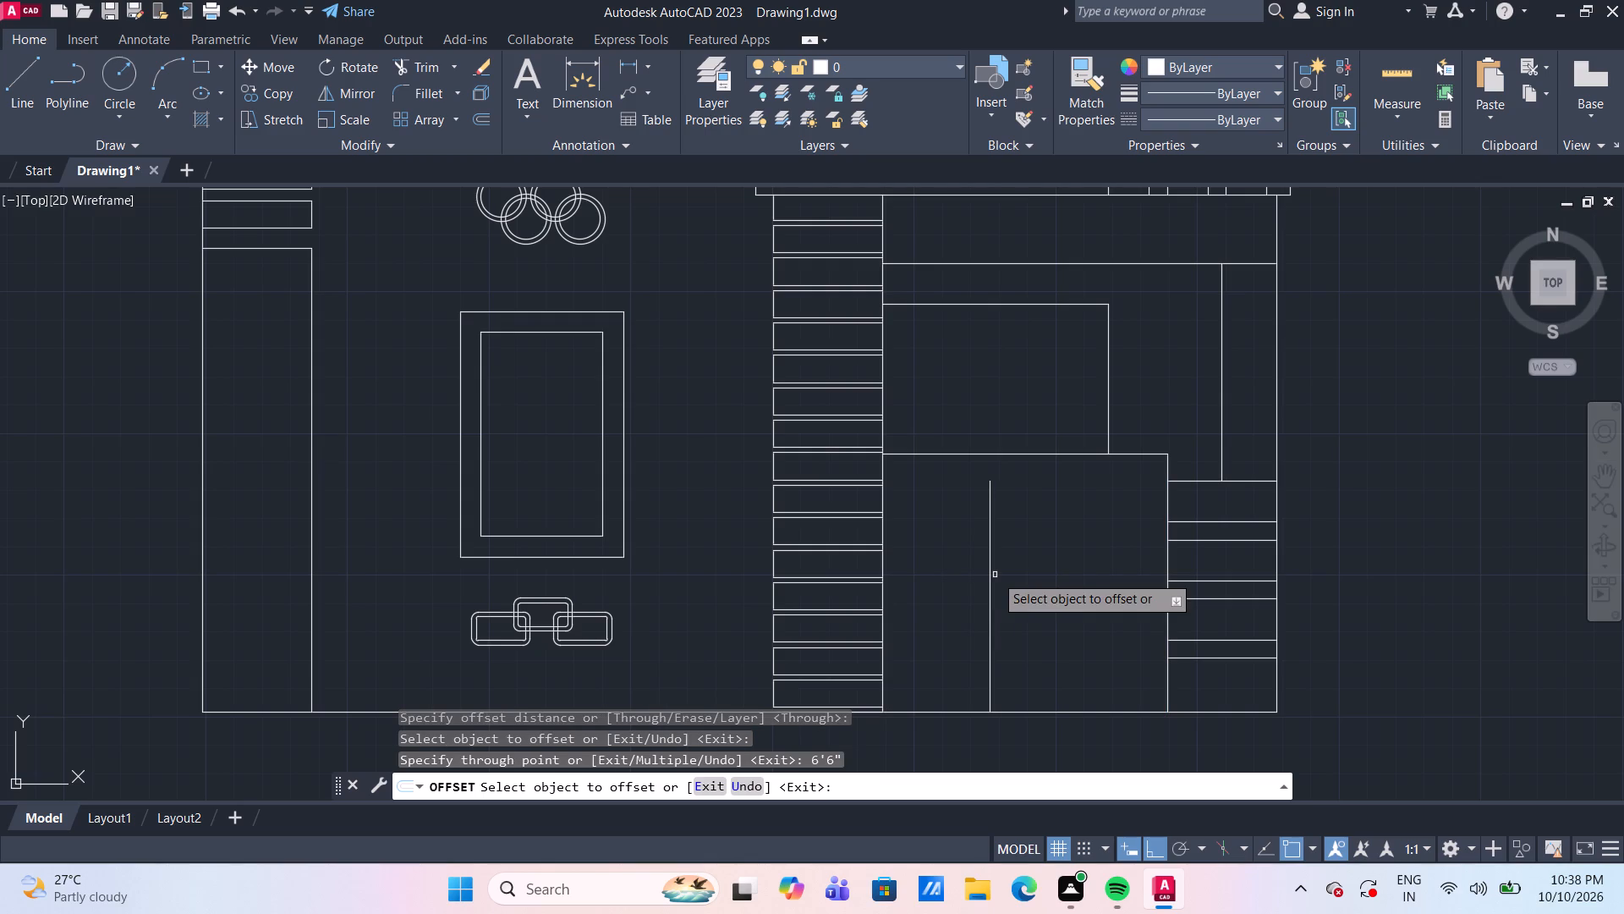
Offset the opening's top line, the pier base's inner edge and the banded strip's inner edge 6" inward as a frame.
left_click(1065, 455)
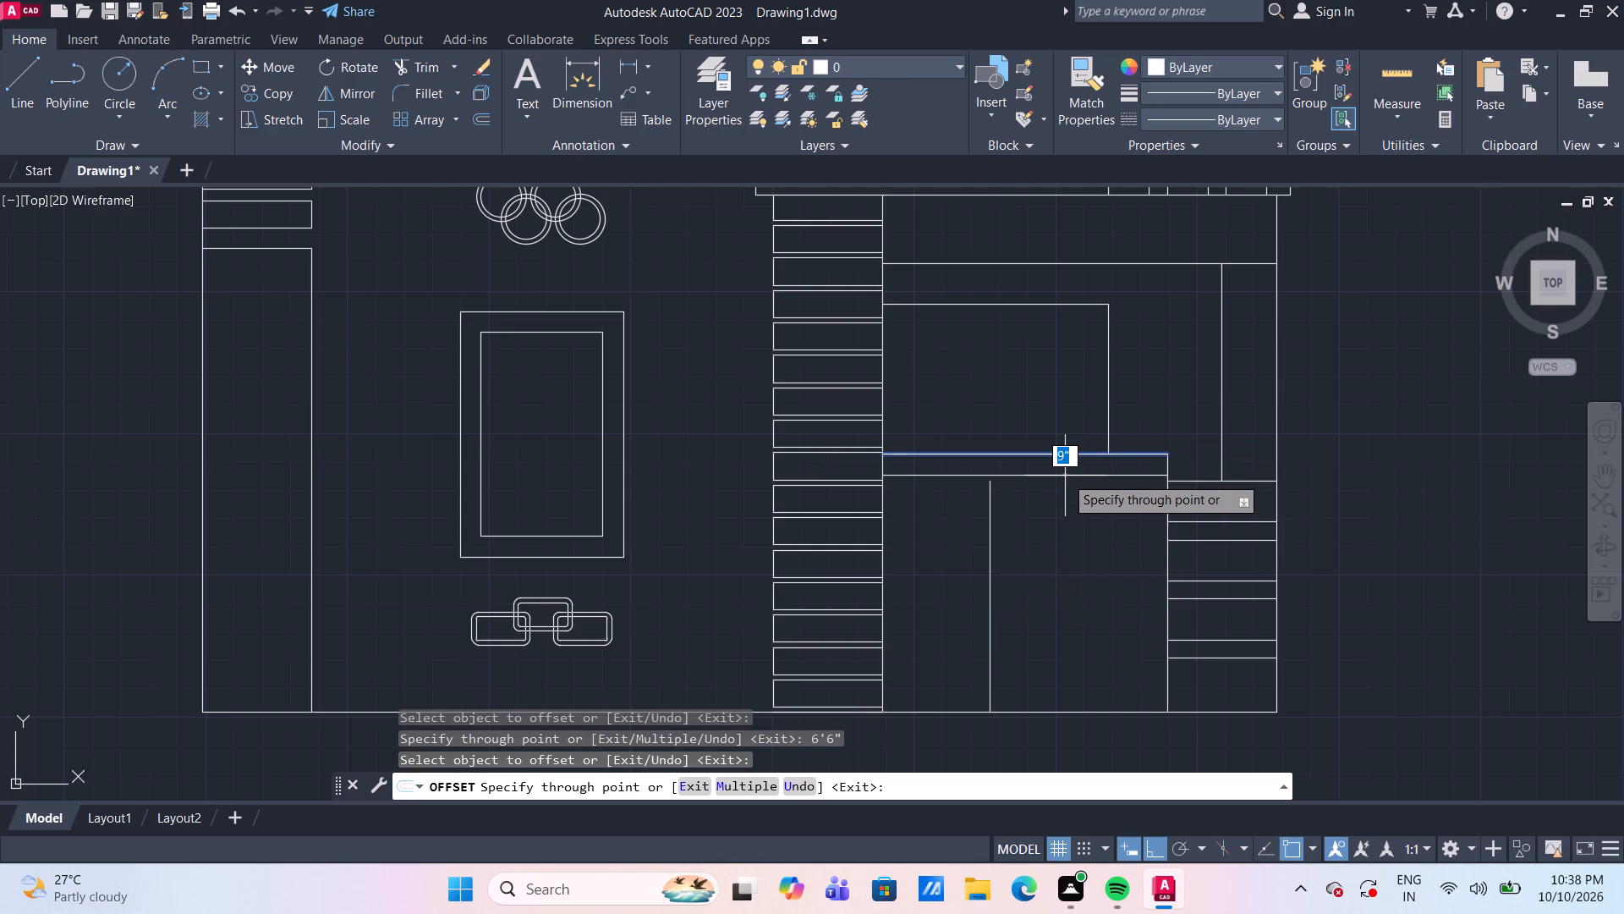
type("6\"")
key("Return")
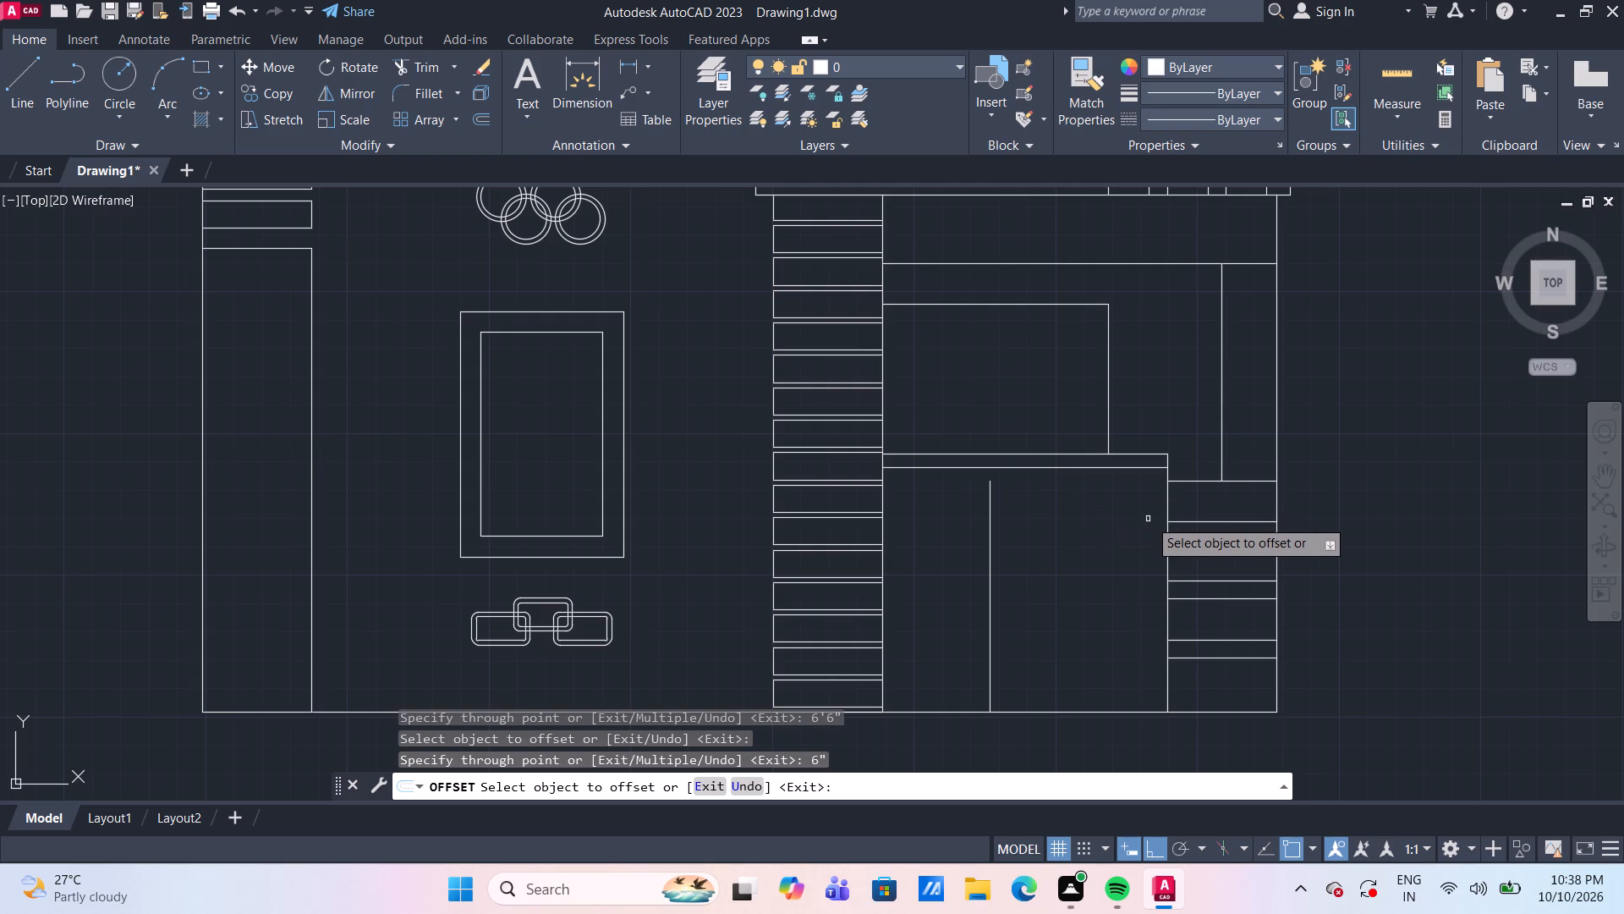
left_click(1170, 553)
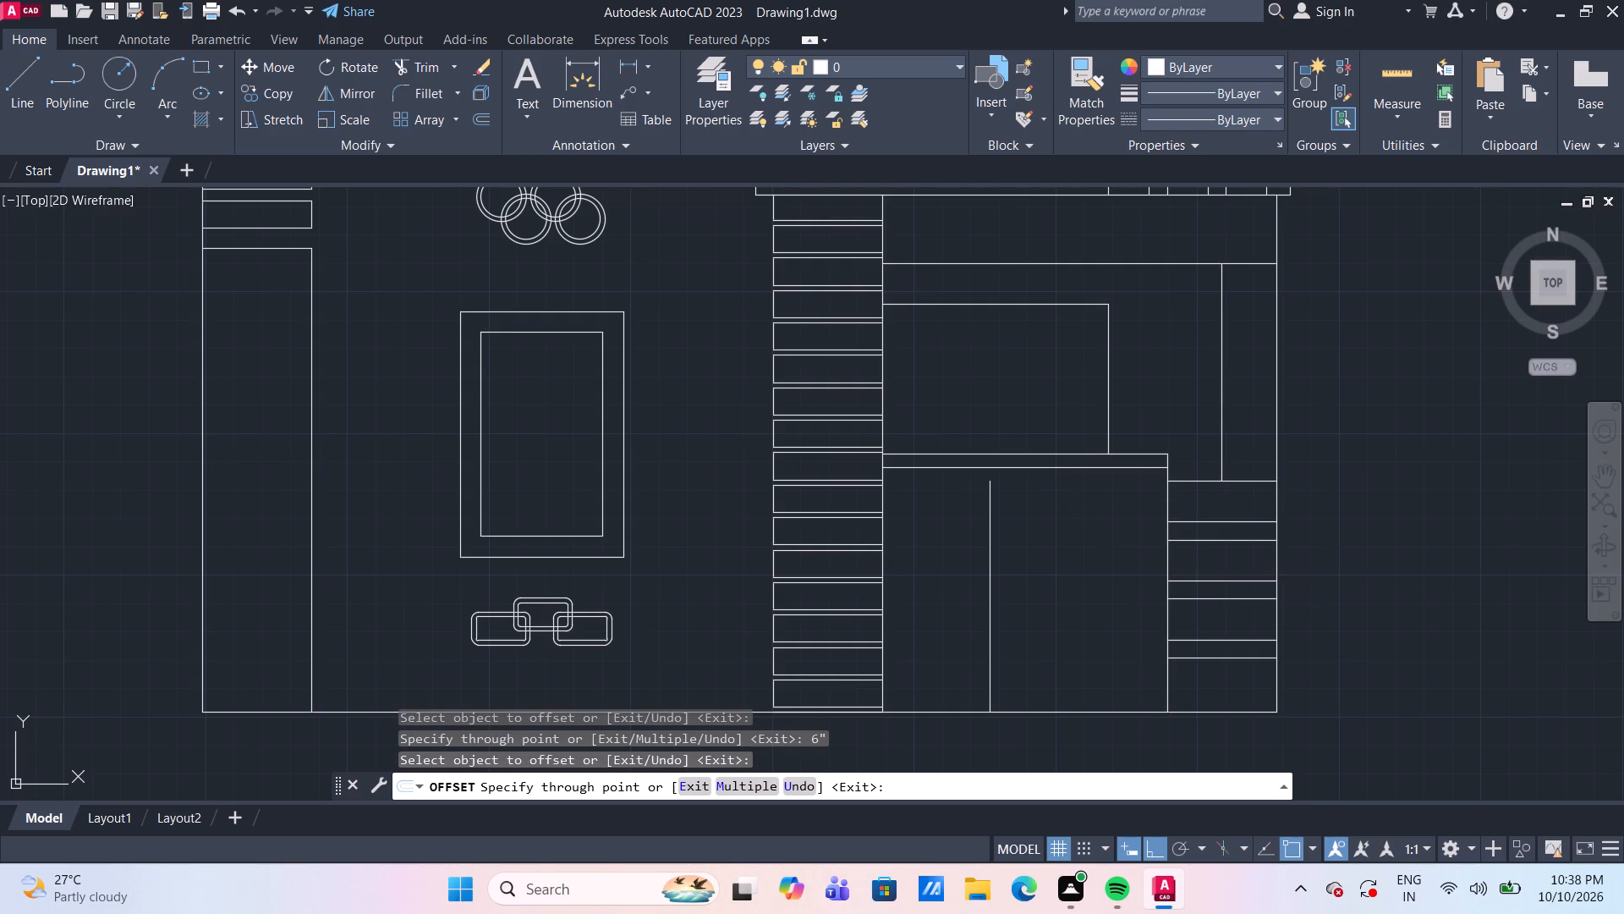
type("6\"")
key("Return")
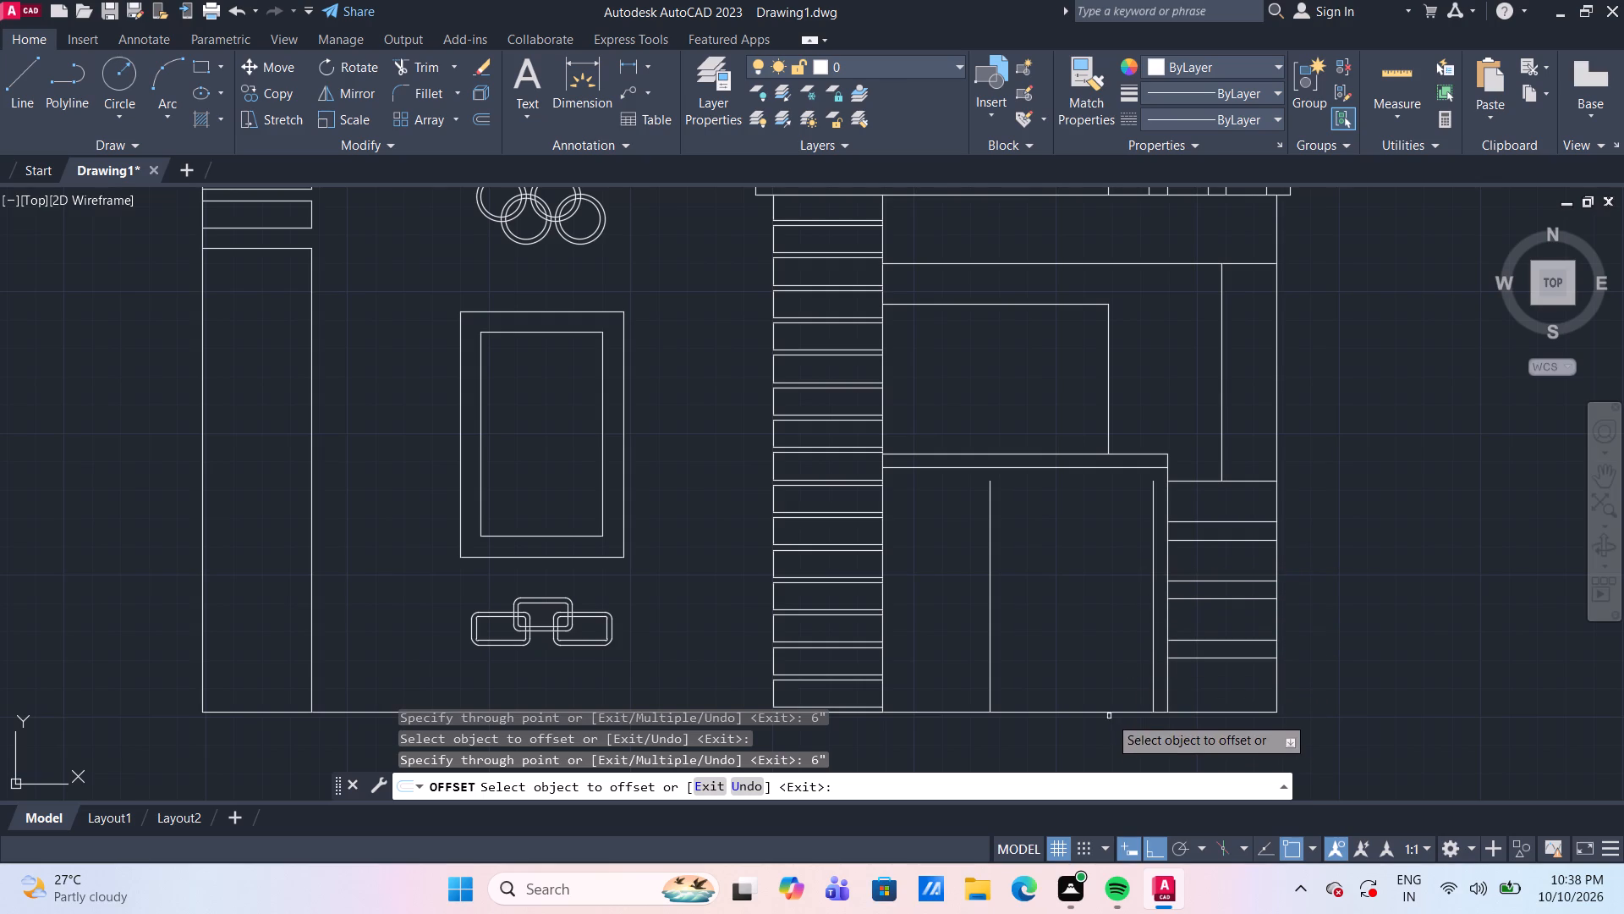
left_click(881, 627)
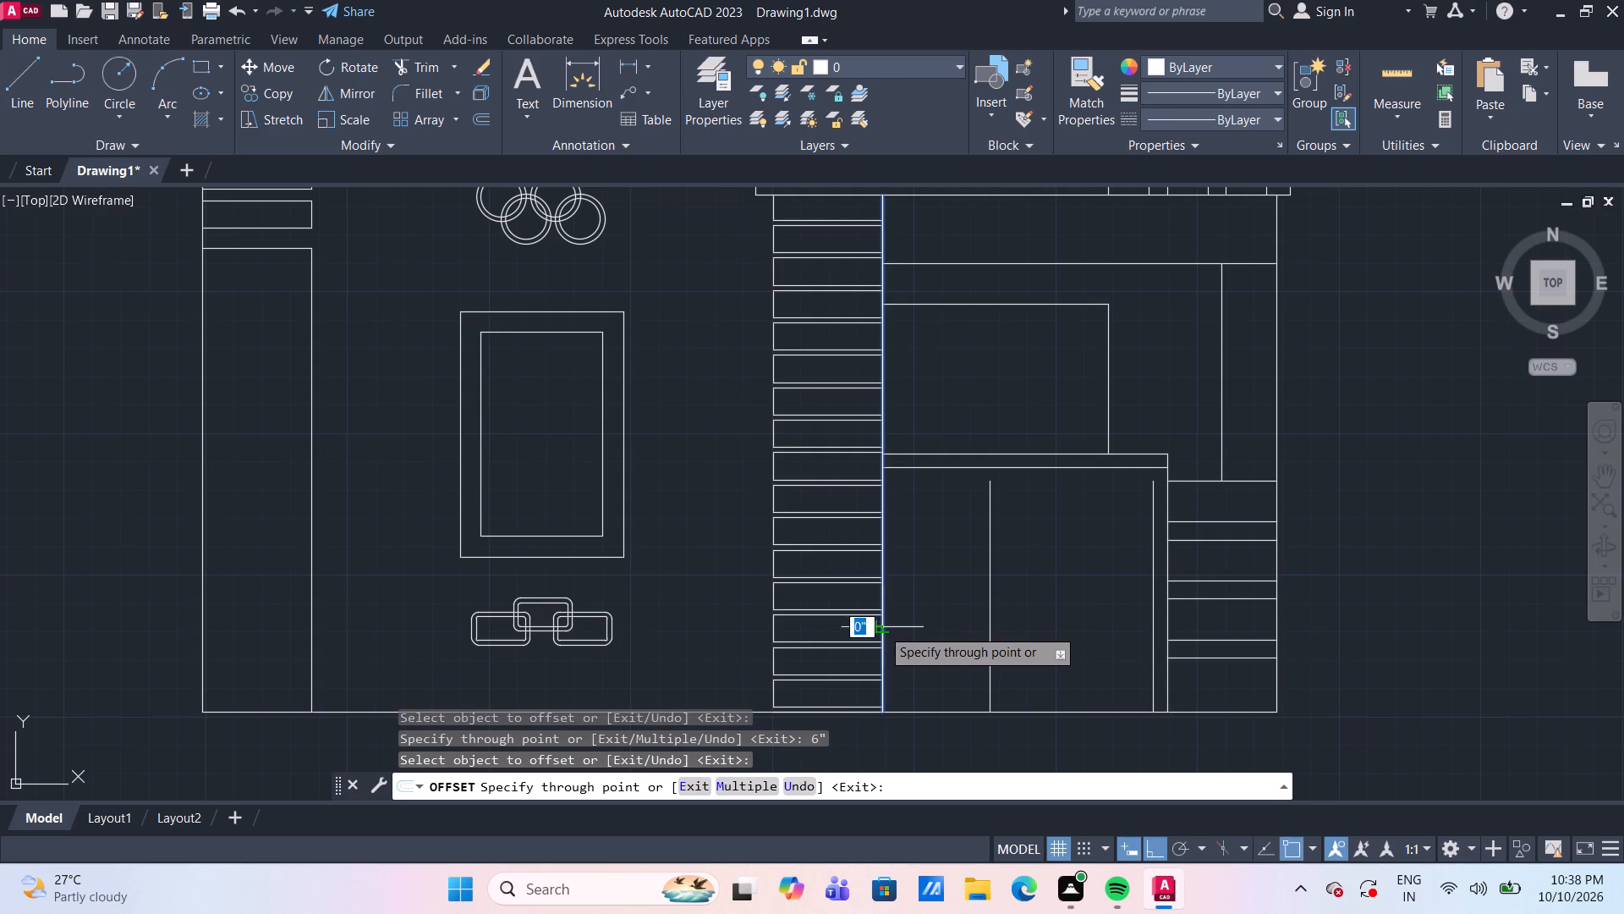
scroll(893, 628, "down", 2)
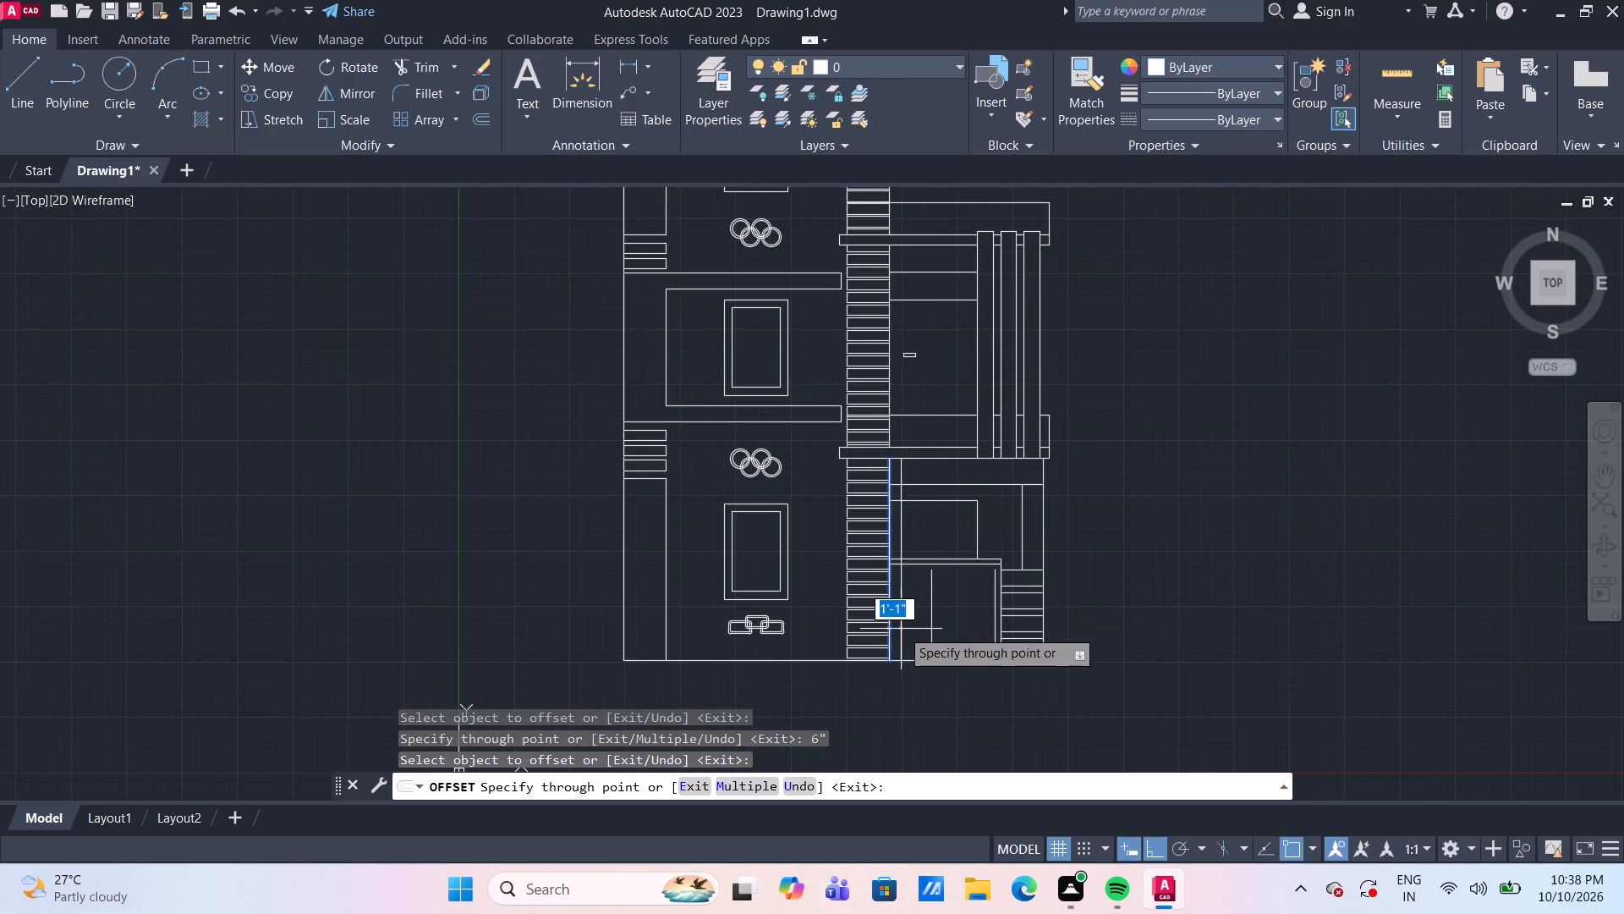
scroll(901, 629, "up", 2)
type("6\"")
key("Return")
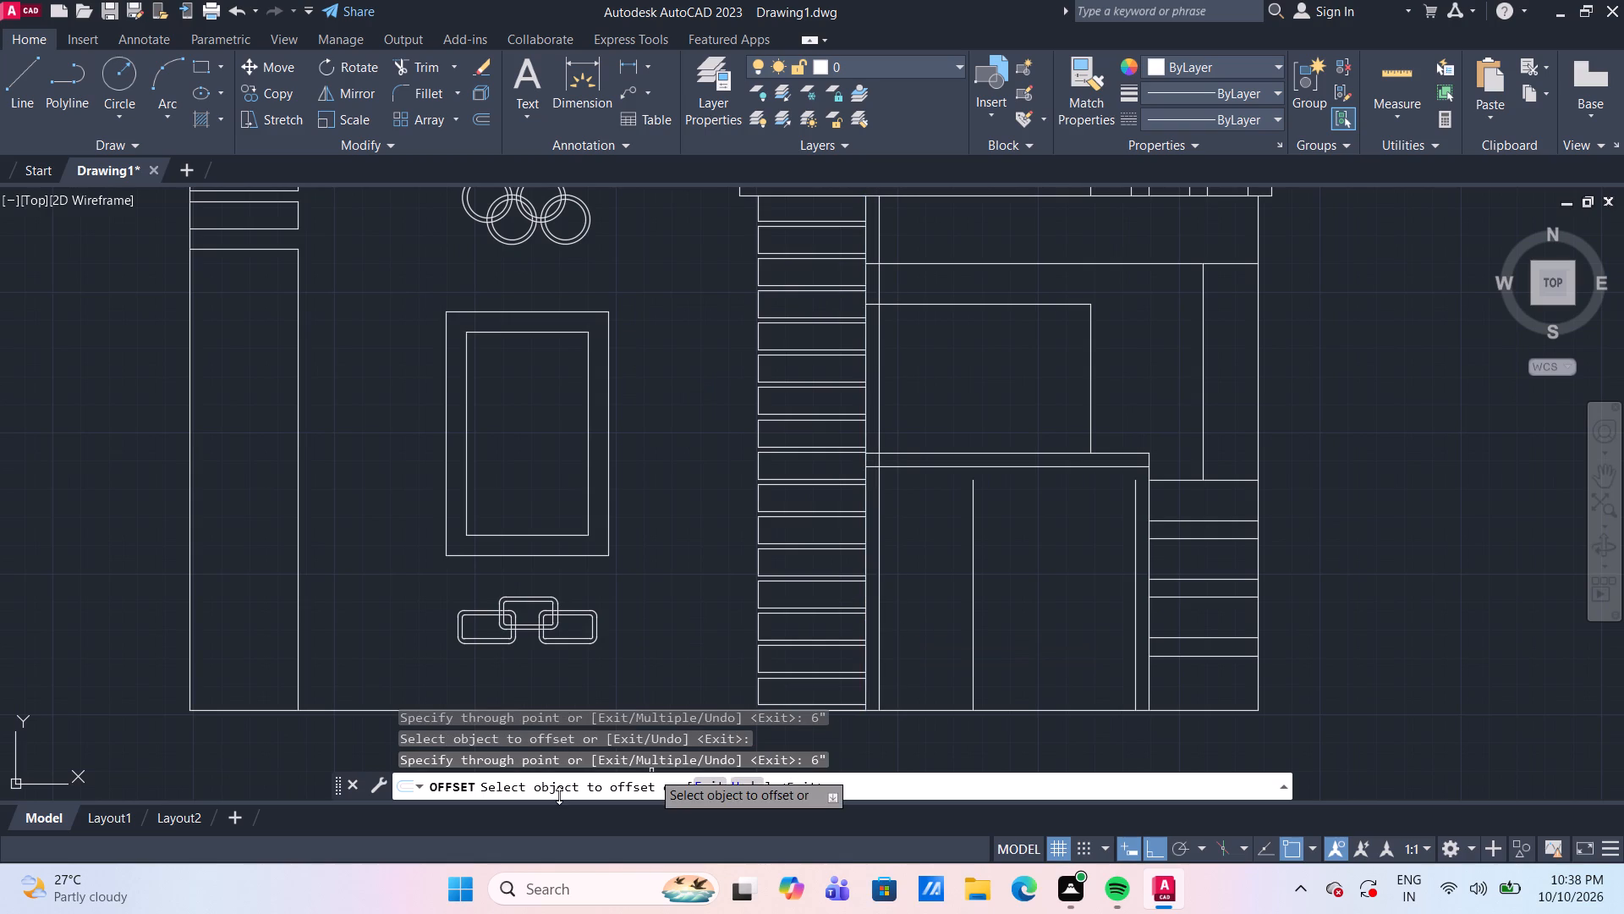
key("Escape")
Trim the strip-side offset line between the frame's two top lines and delete its remaining portion above the frame.
key("t")
key("r")
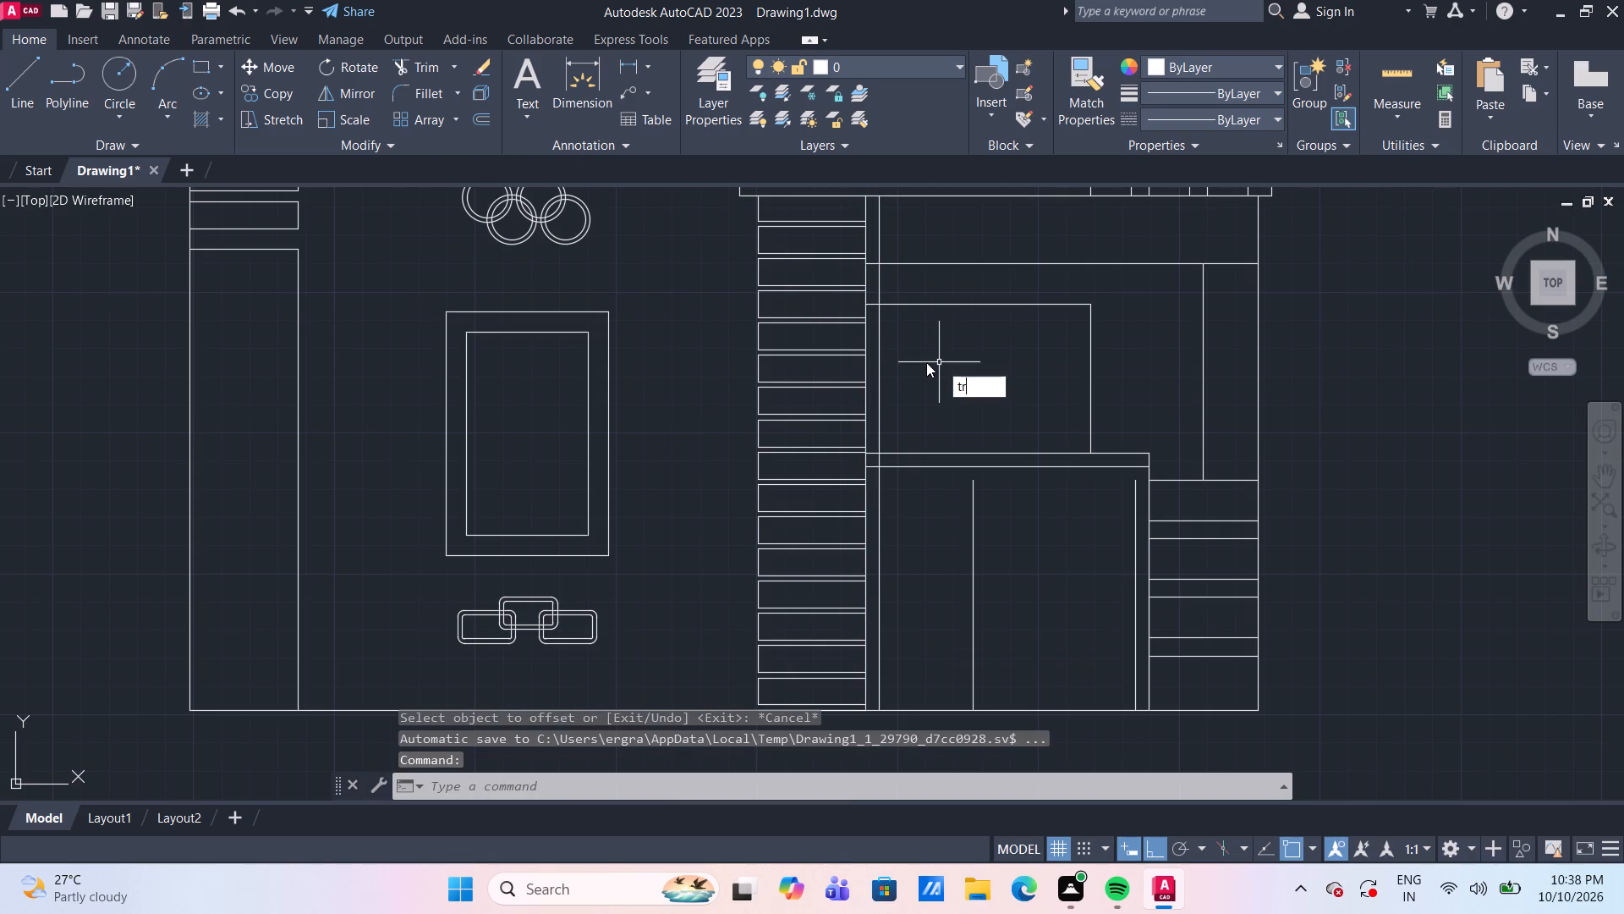
key("space")
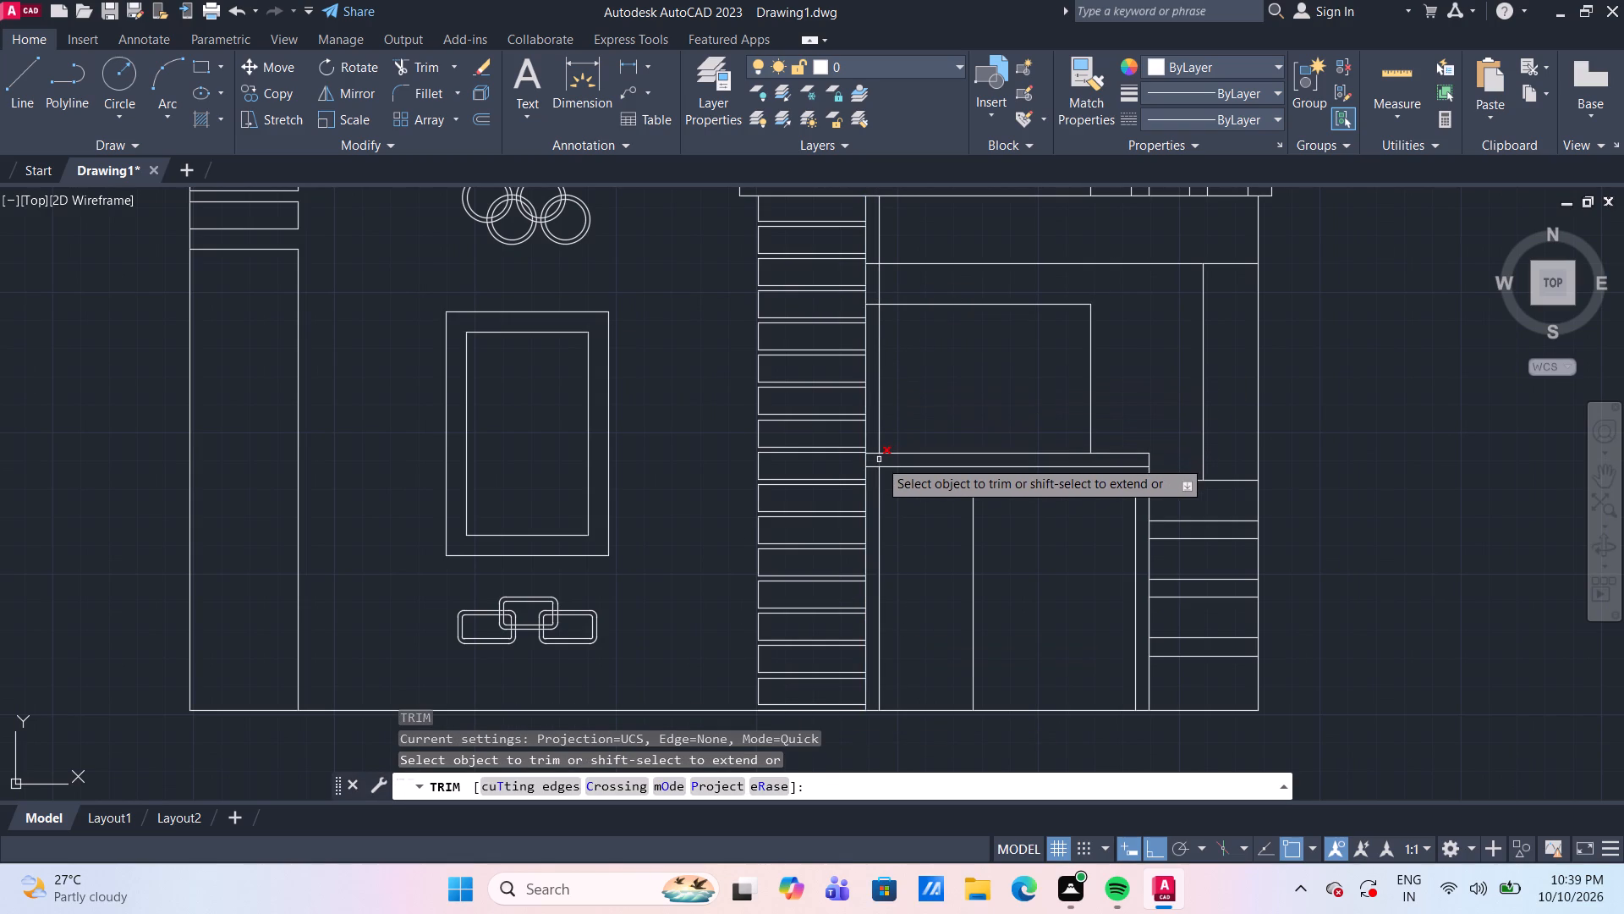
left_click(879, 460)
key("Escape")
left_click(881, 400)
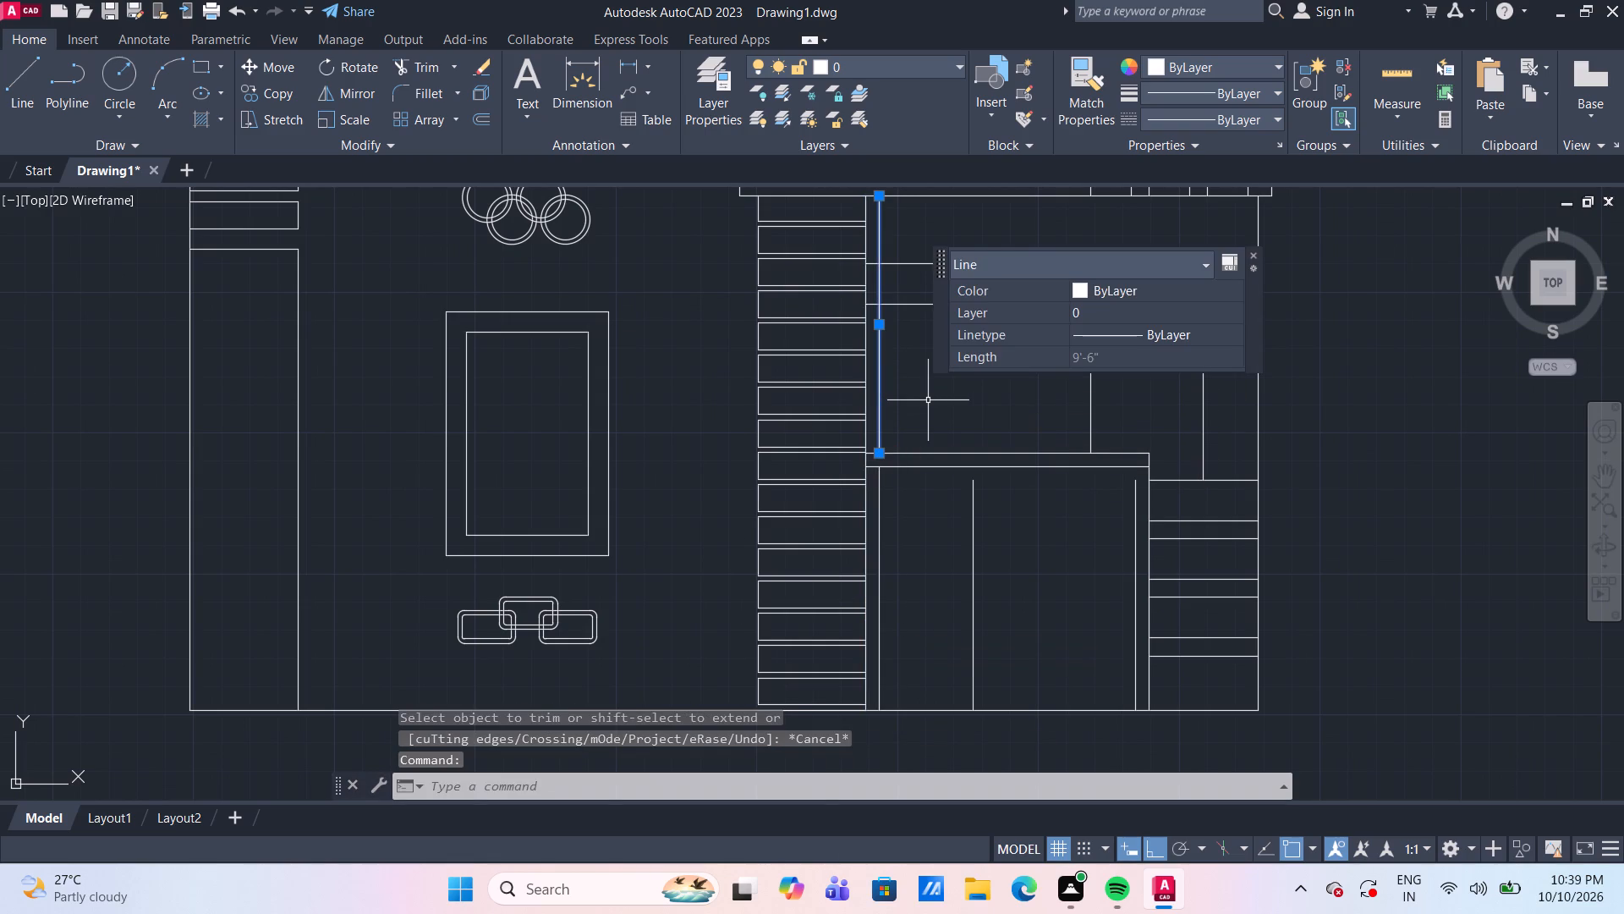
key("Delete")
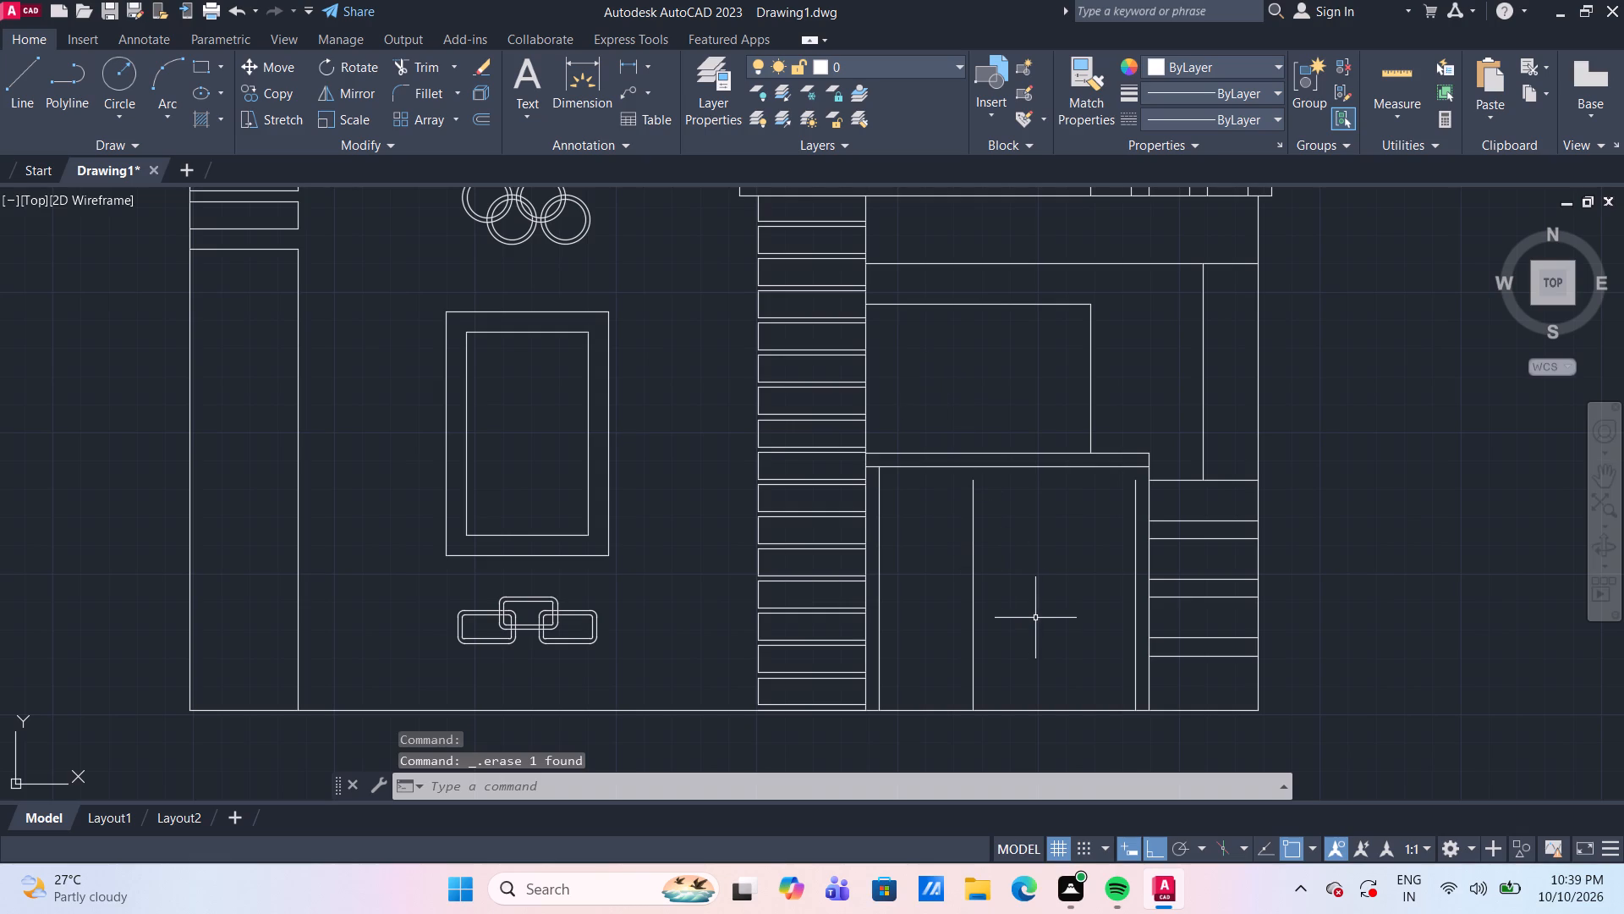
Extend the divider and pier-side frame lines to the inner top line, then trim that line's overhangs at both inner corners.
middle_click_drag(1033, 608, 1005, 563)
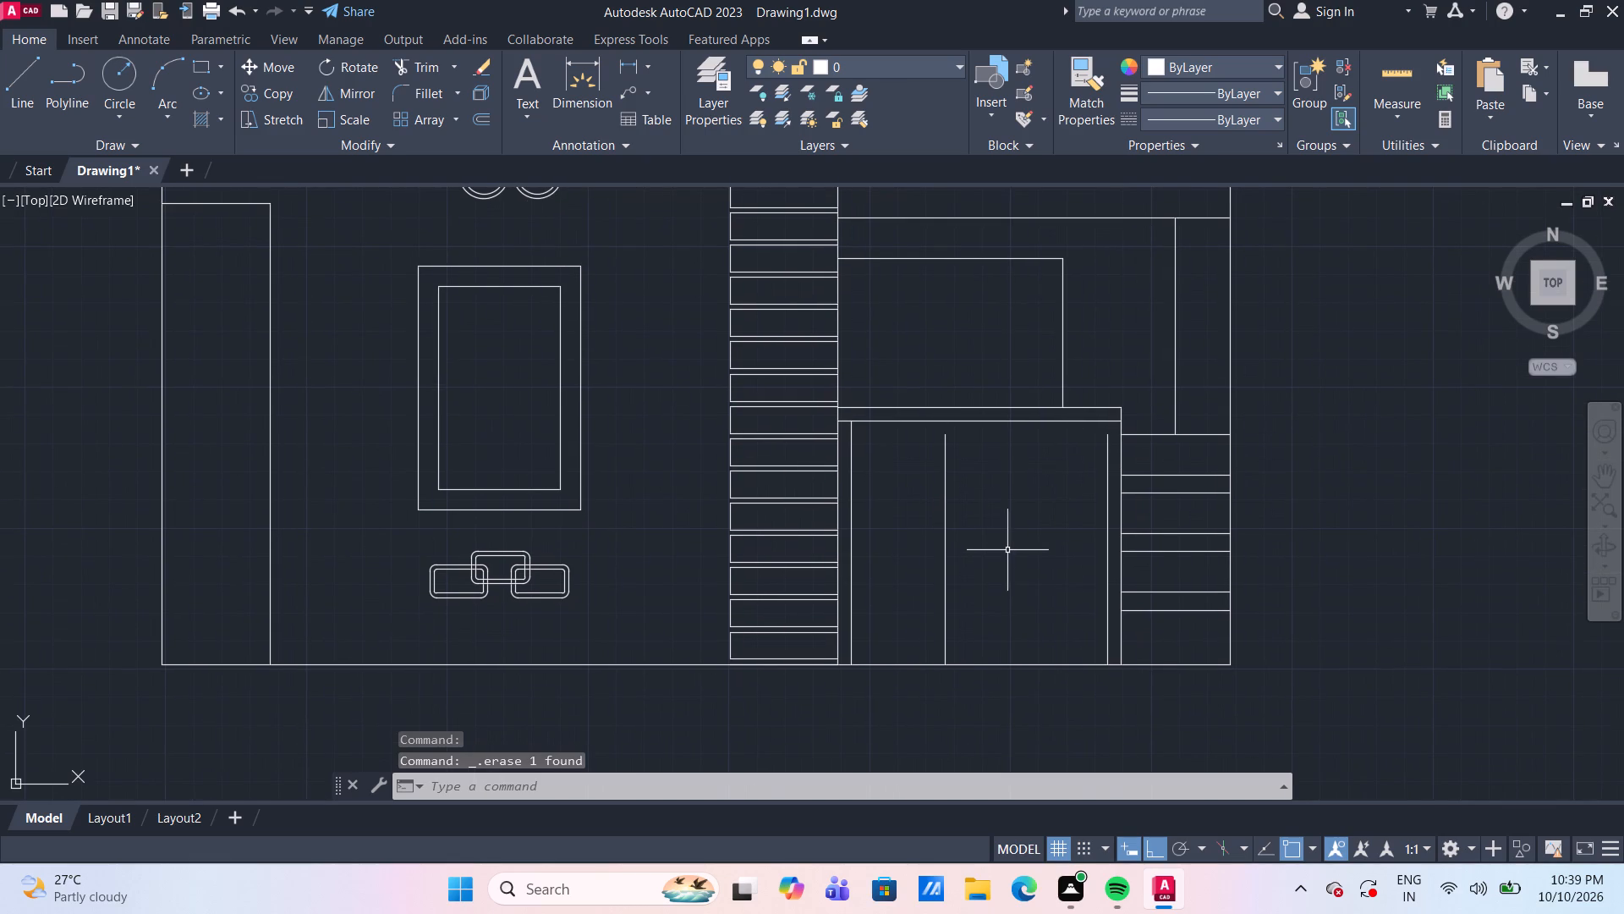
scroll(960, 498, "up", 1)
middle_click_drag(963, 495, 974, 489)
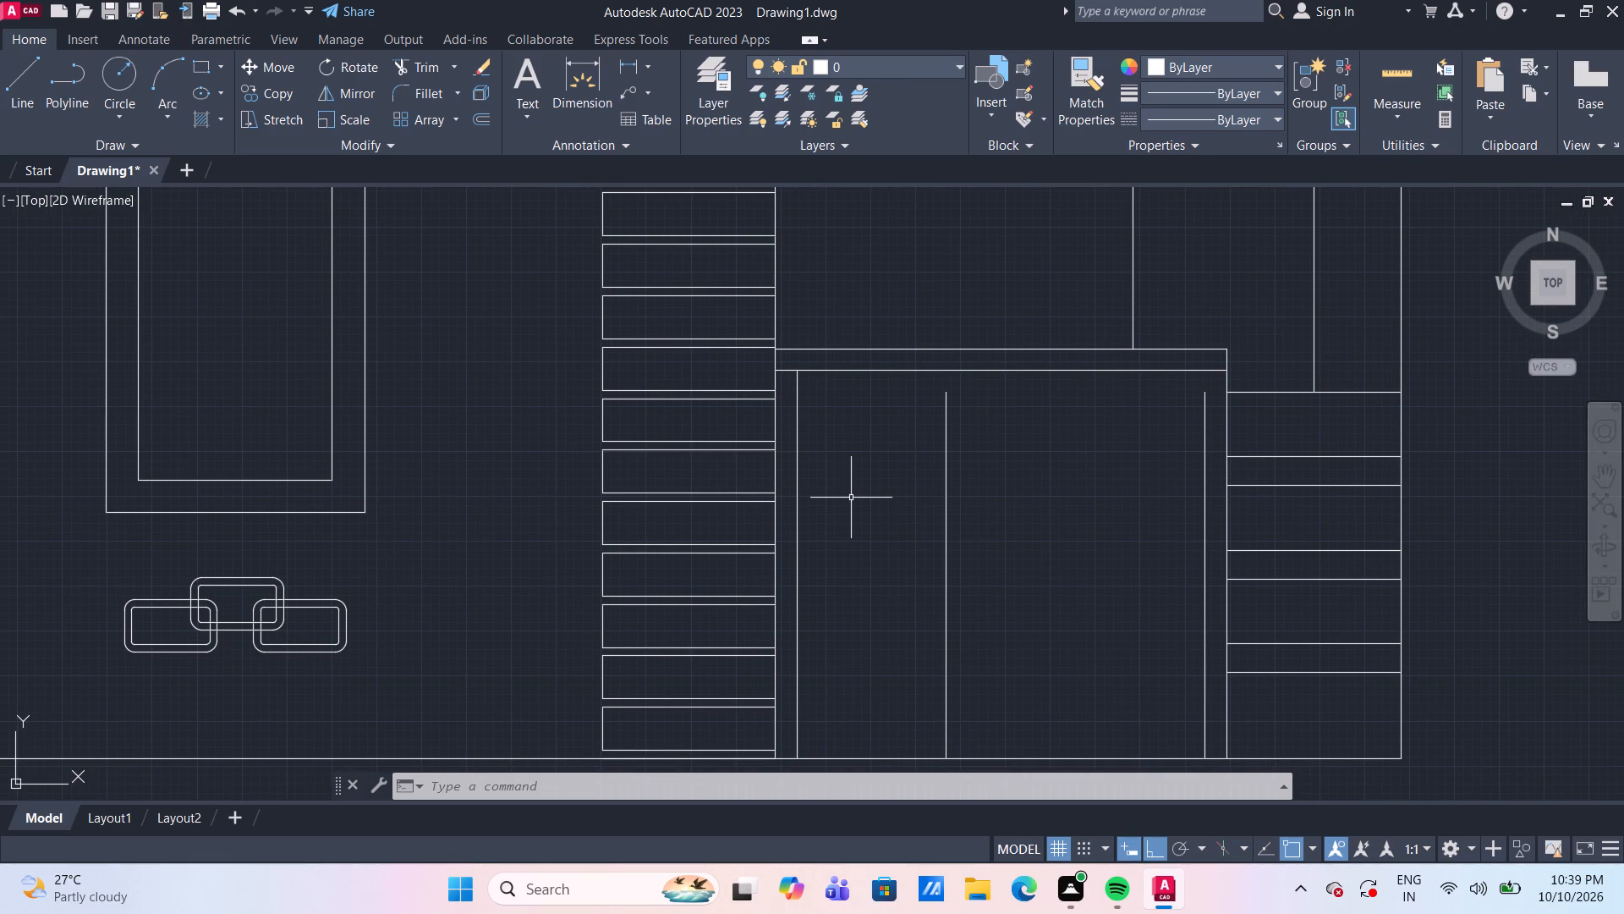
type("tr")
key("space")
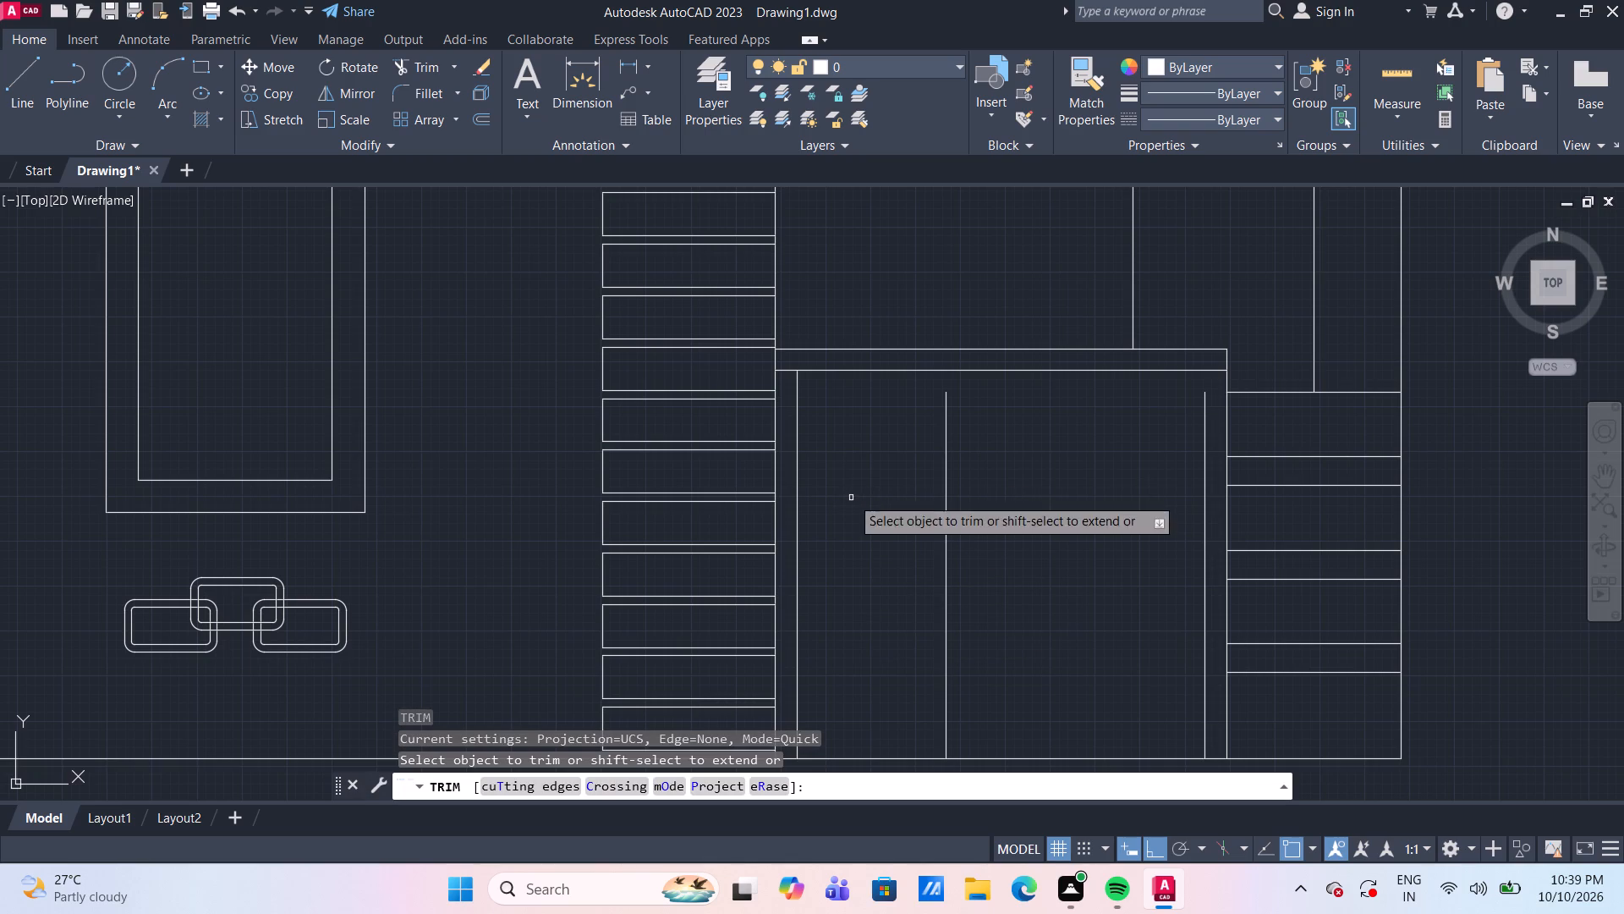
left_click(946, 471, "shift")
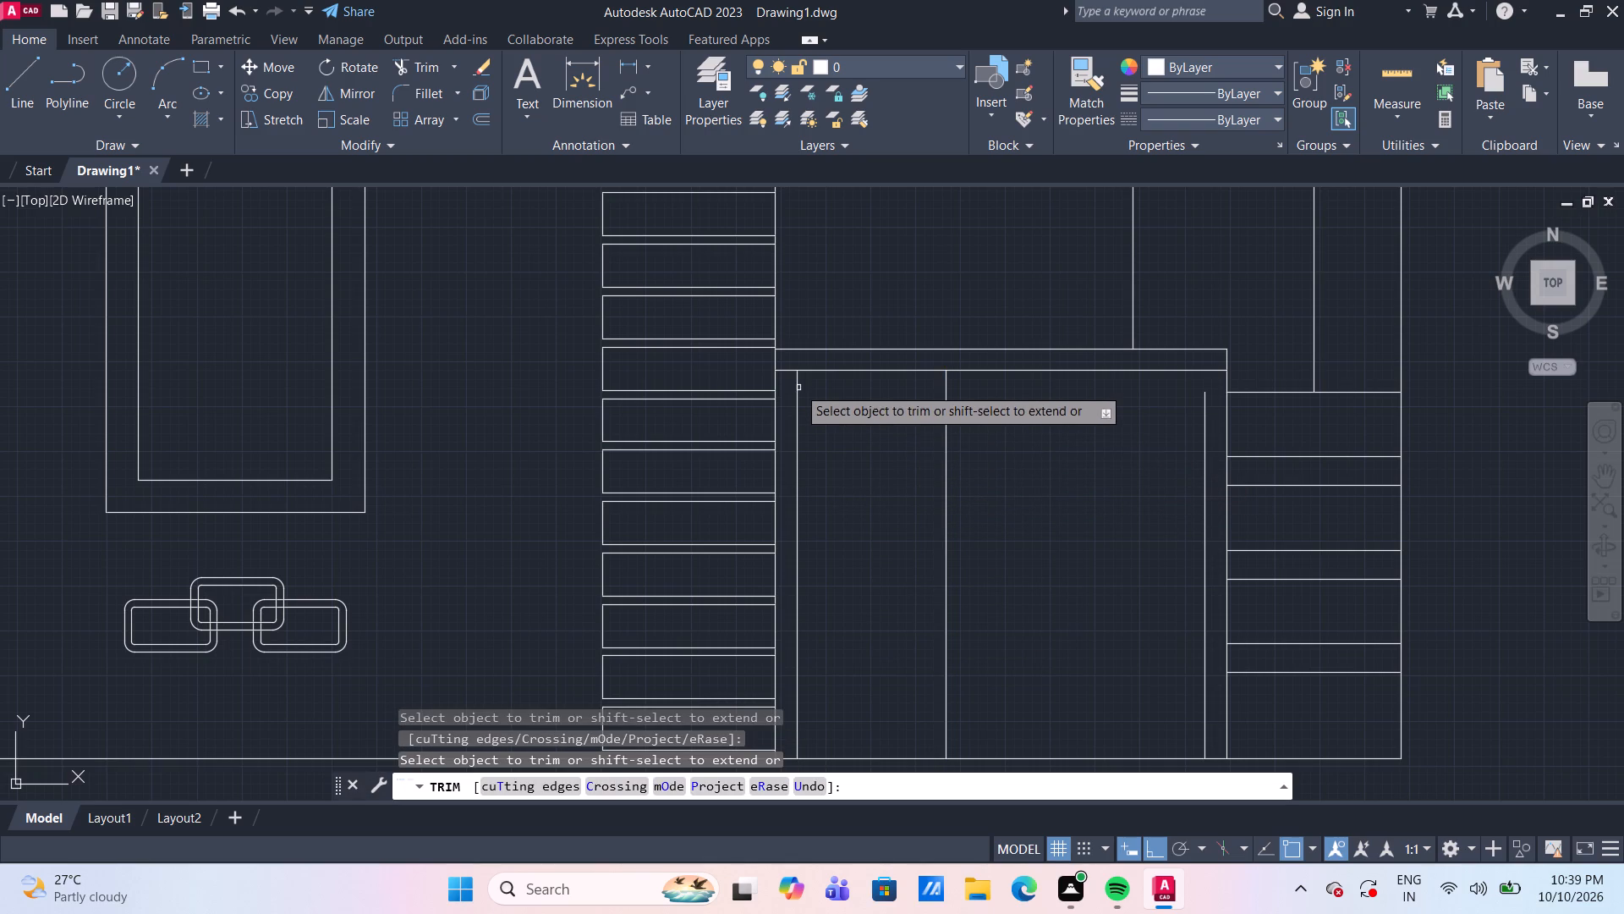
left_click(788, 370)
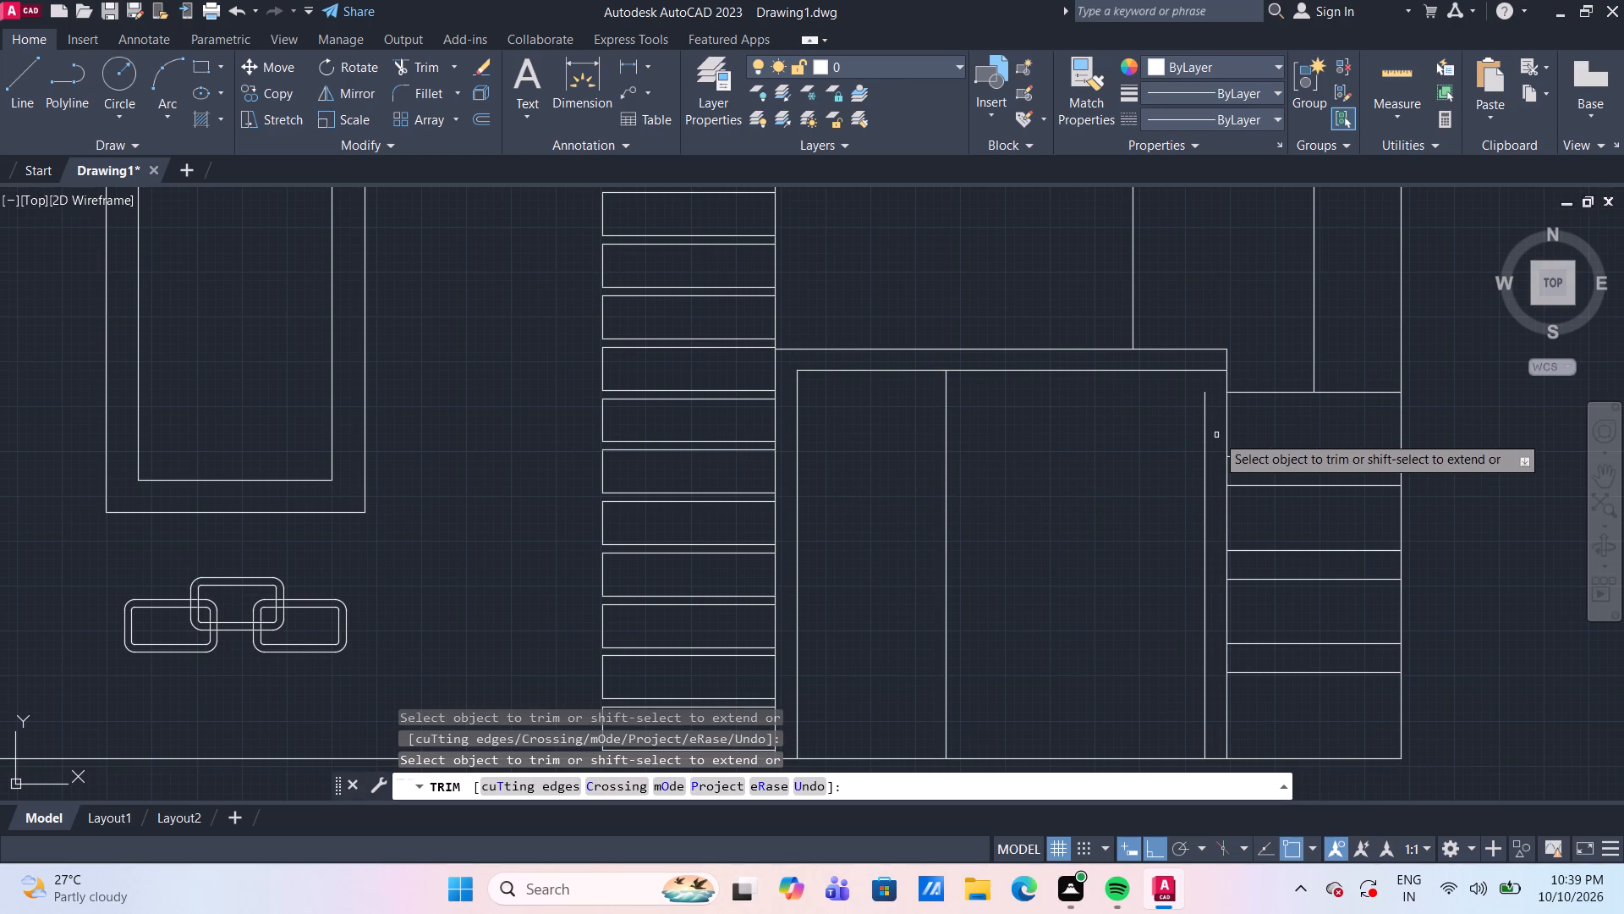
left_click(1203, 427, "shift")
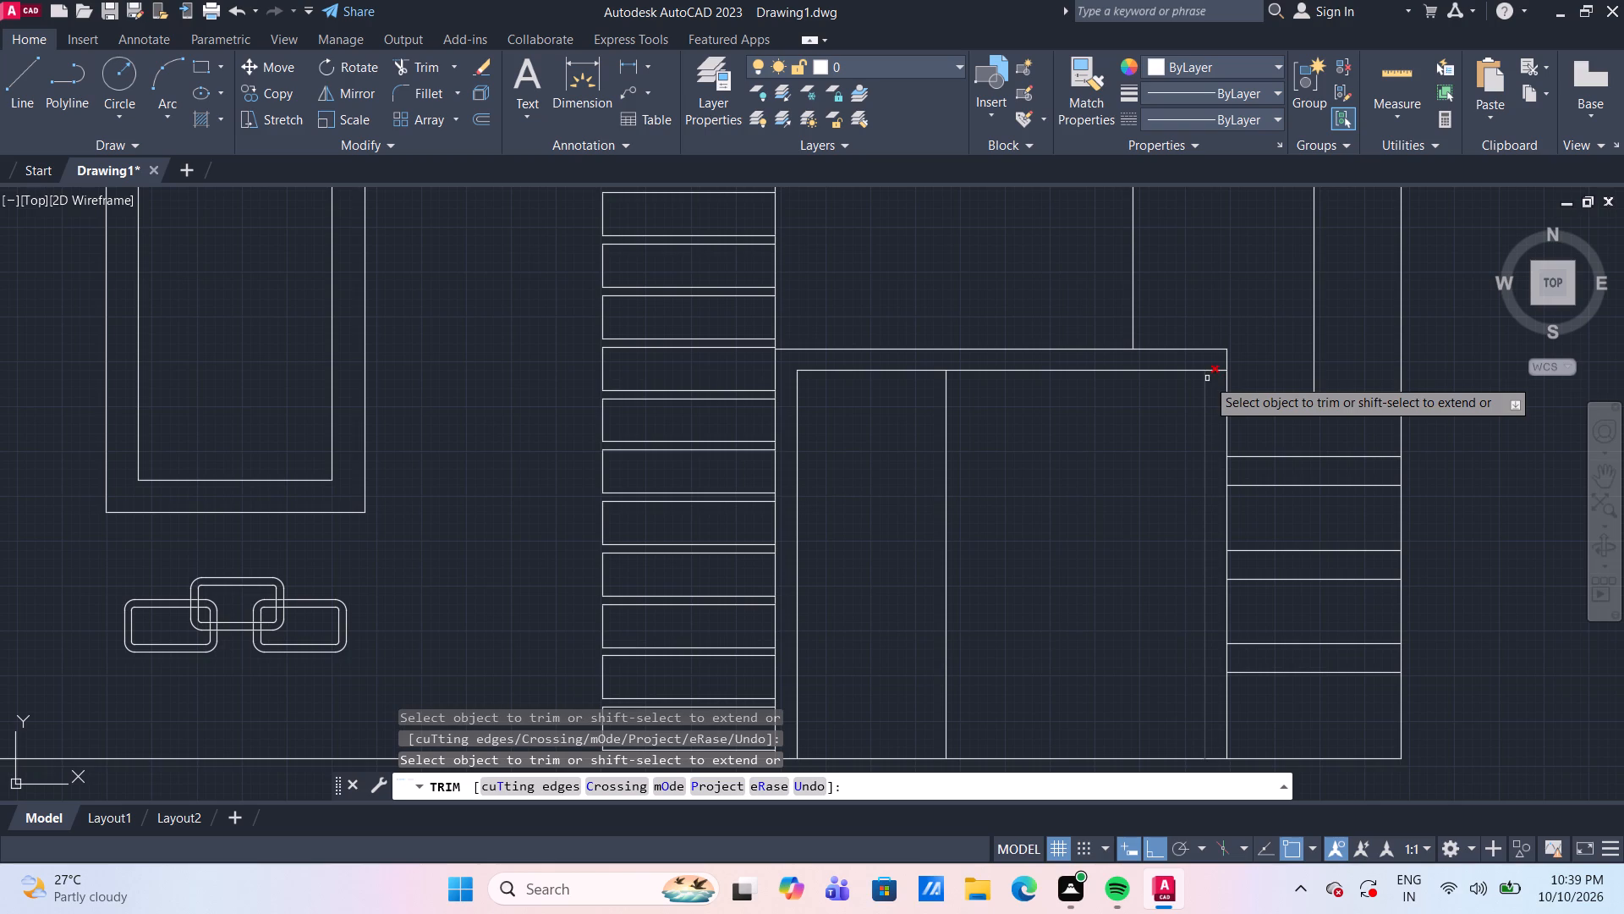
left_click(1214, 371)
scroll(1126, 613, "down", 1)
middle_click_drag(1125, 610, 1125, 611)
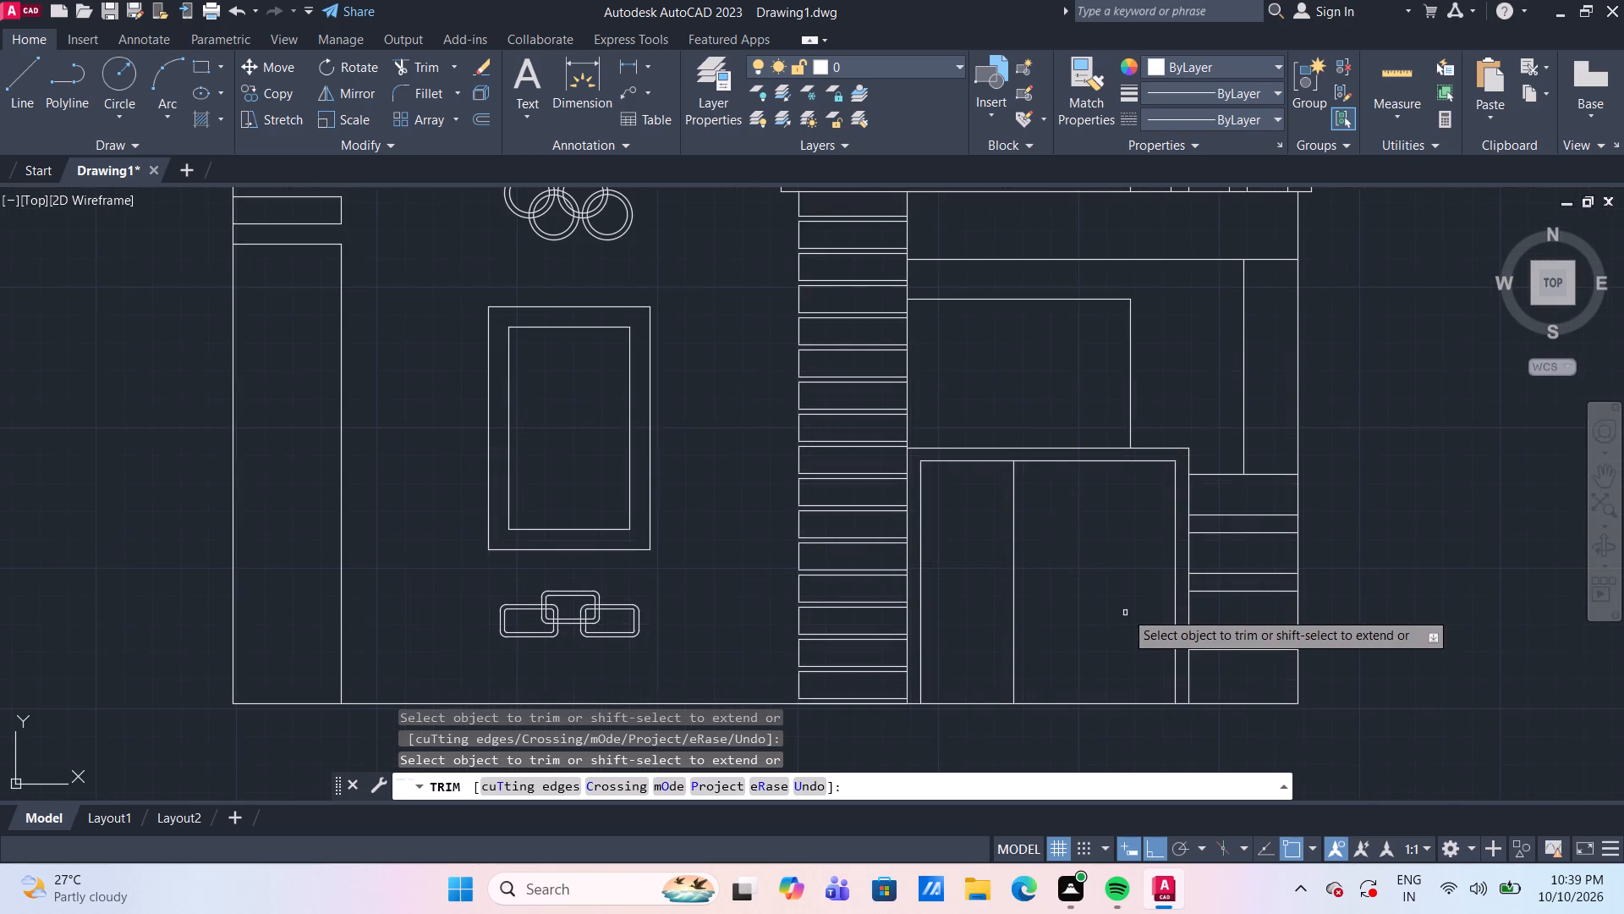
middle_click_drag(1125, 611, 1120, 523)
scroll(984, 618, "up", 2)
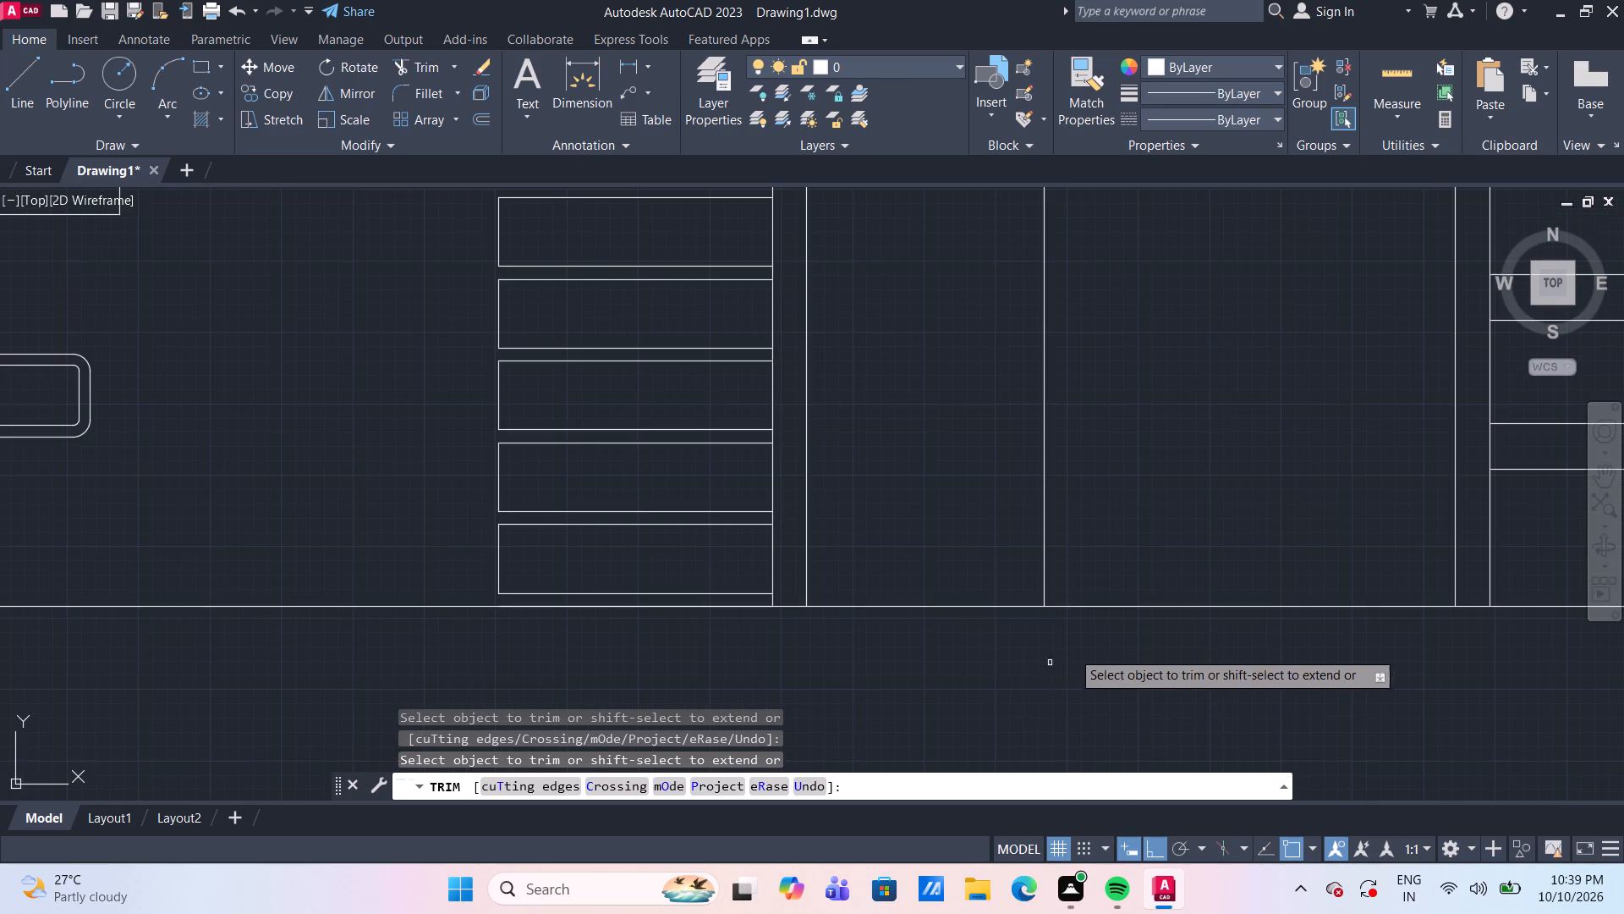
scroll(1107, 630, "down", 2)
key("Escape")
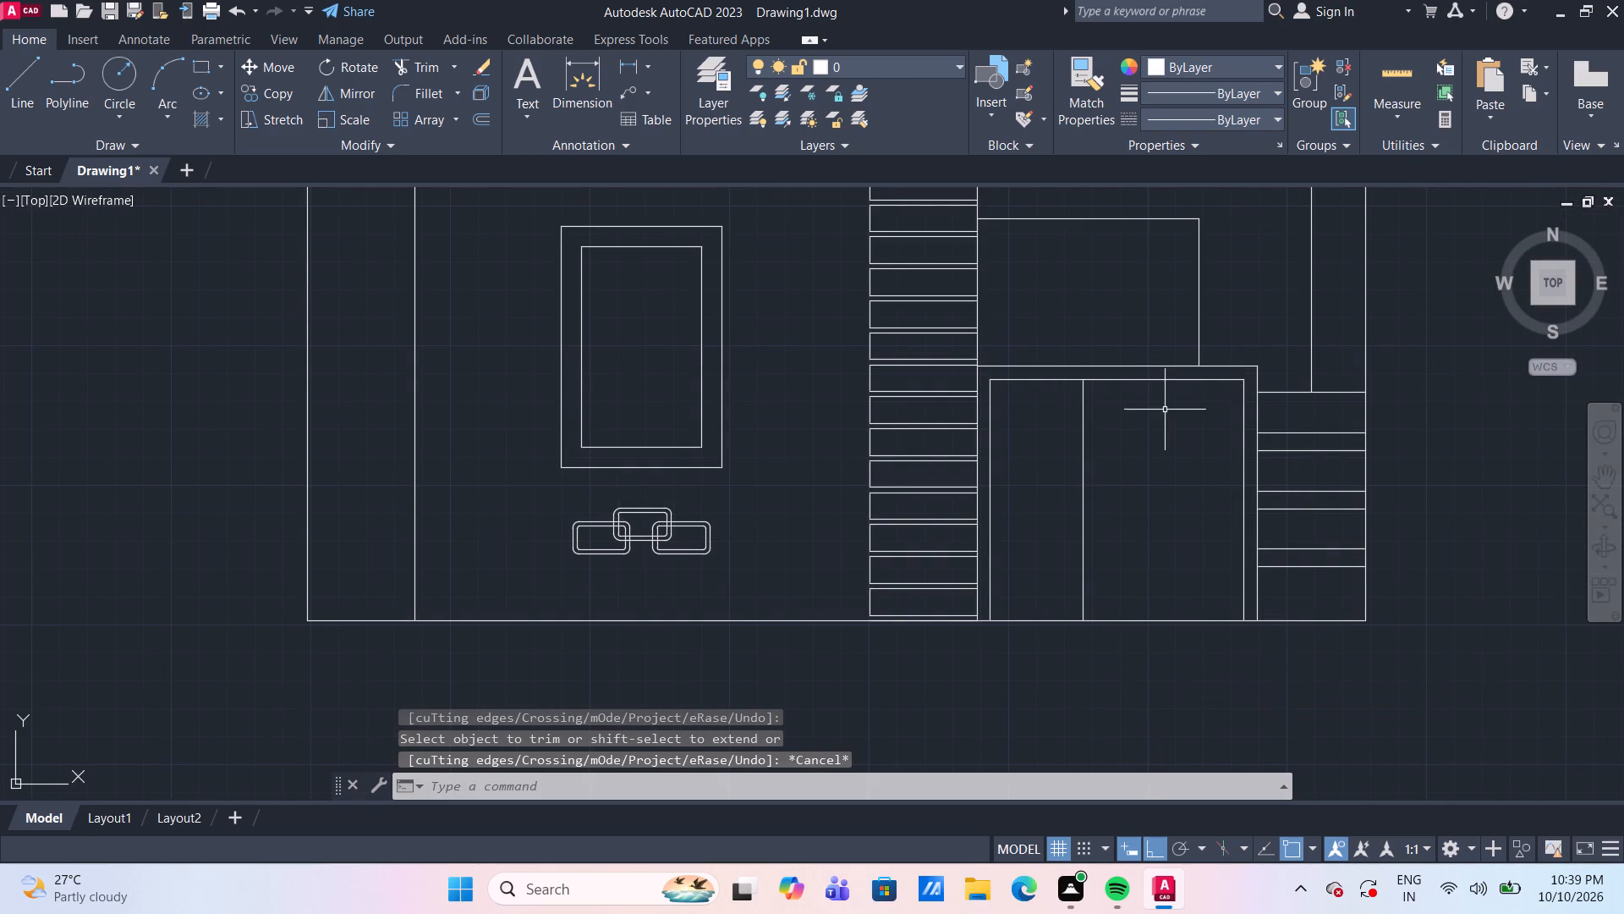
Offset the building's ground line 6" upward.
middle_click_drag(1162, 544, 1066, 472)
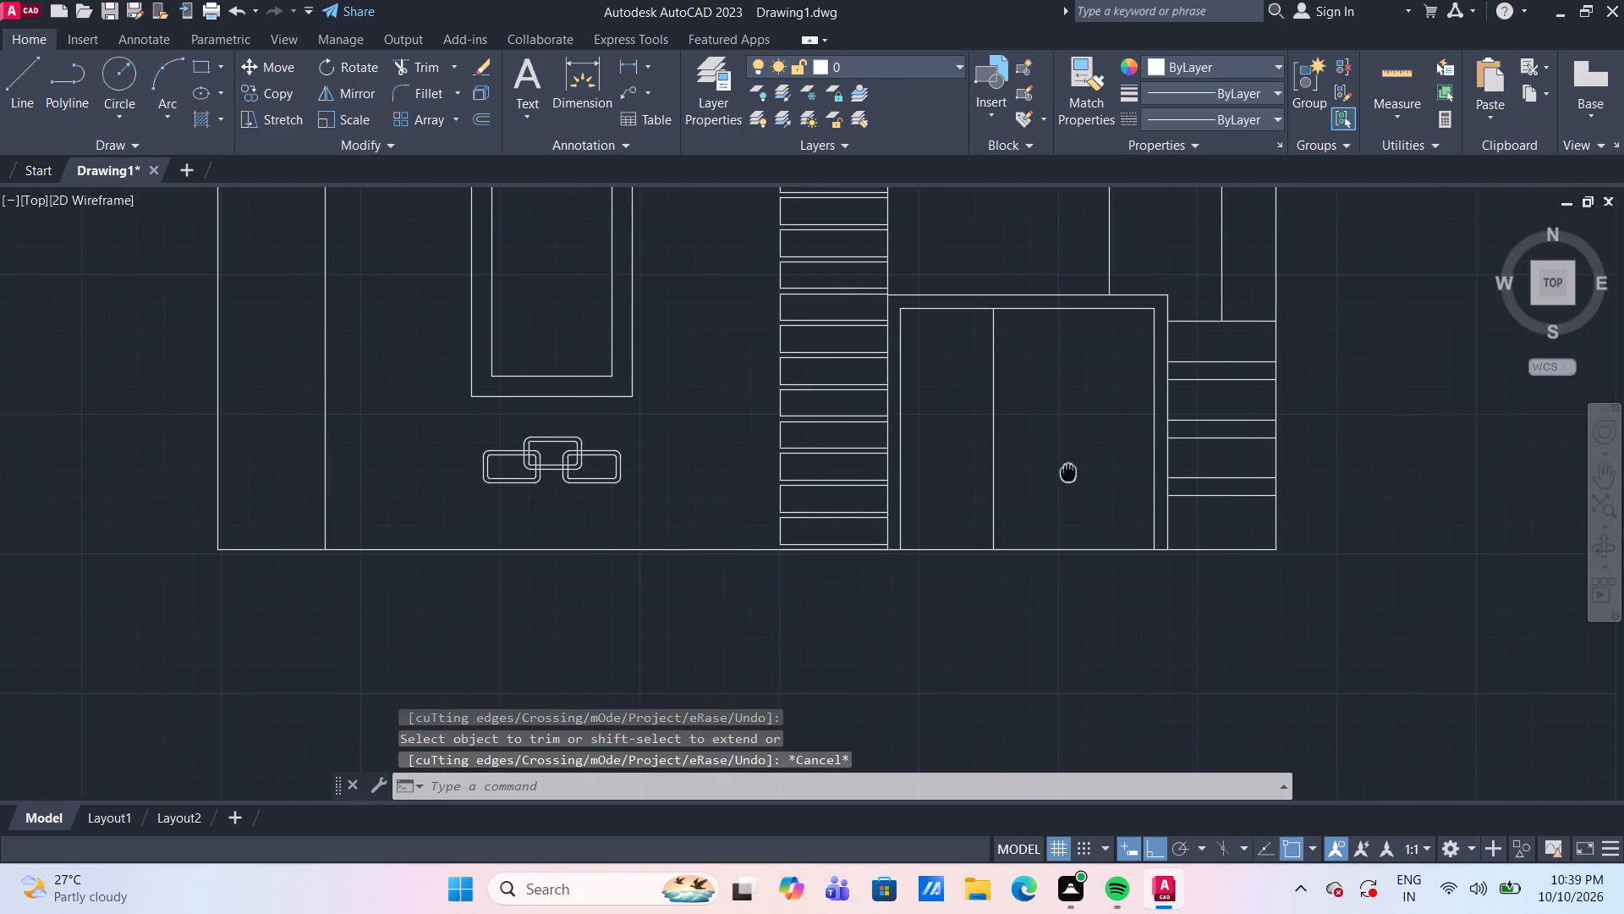
type("o")
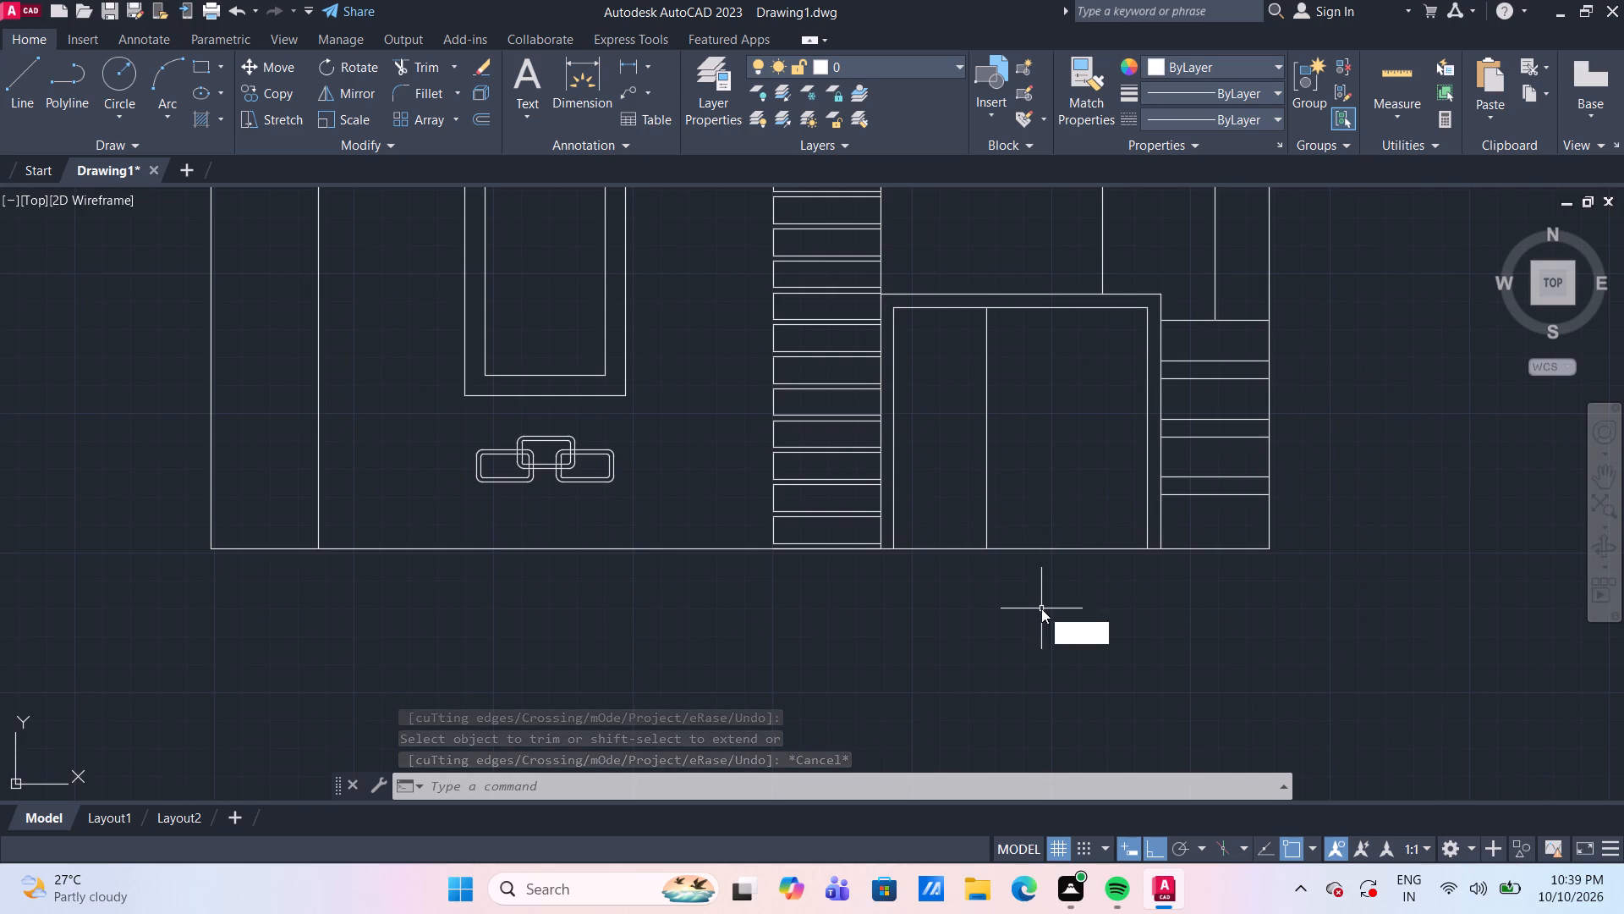
key("space")
key("space")
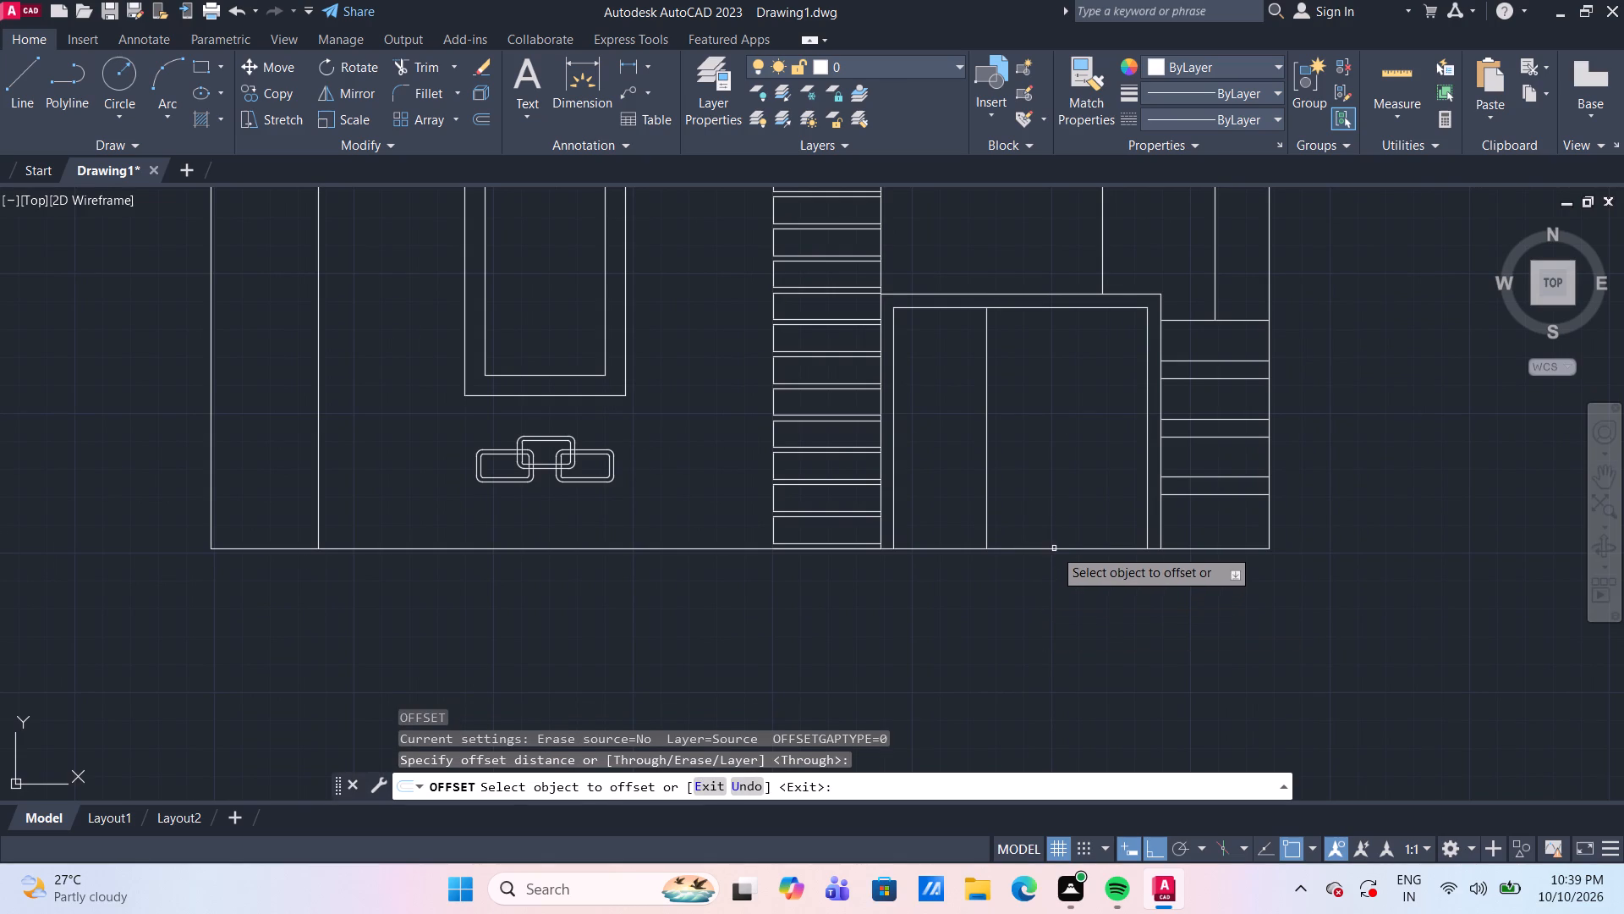
left_click(1054, 548)
type("6\"")
key("Return")
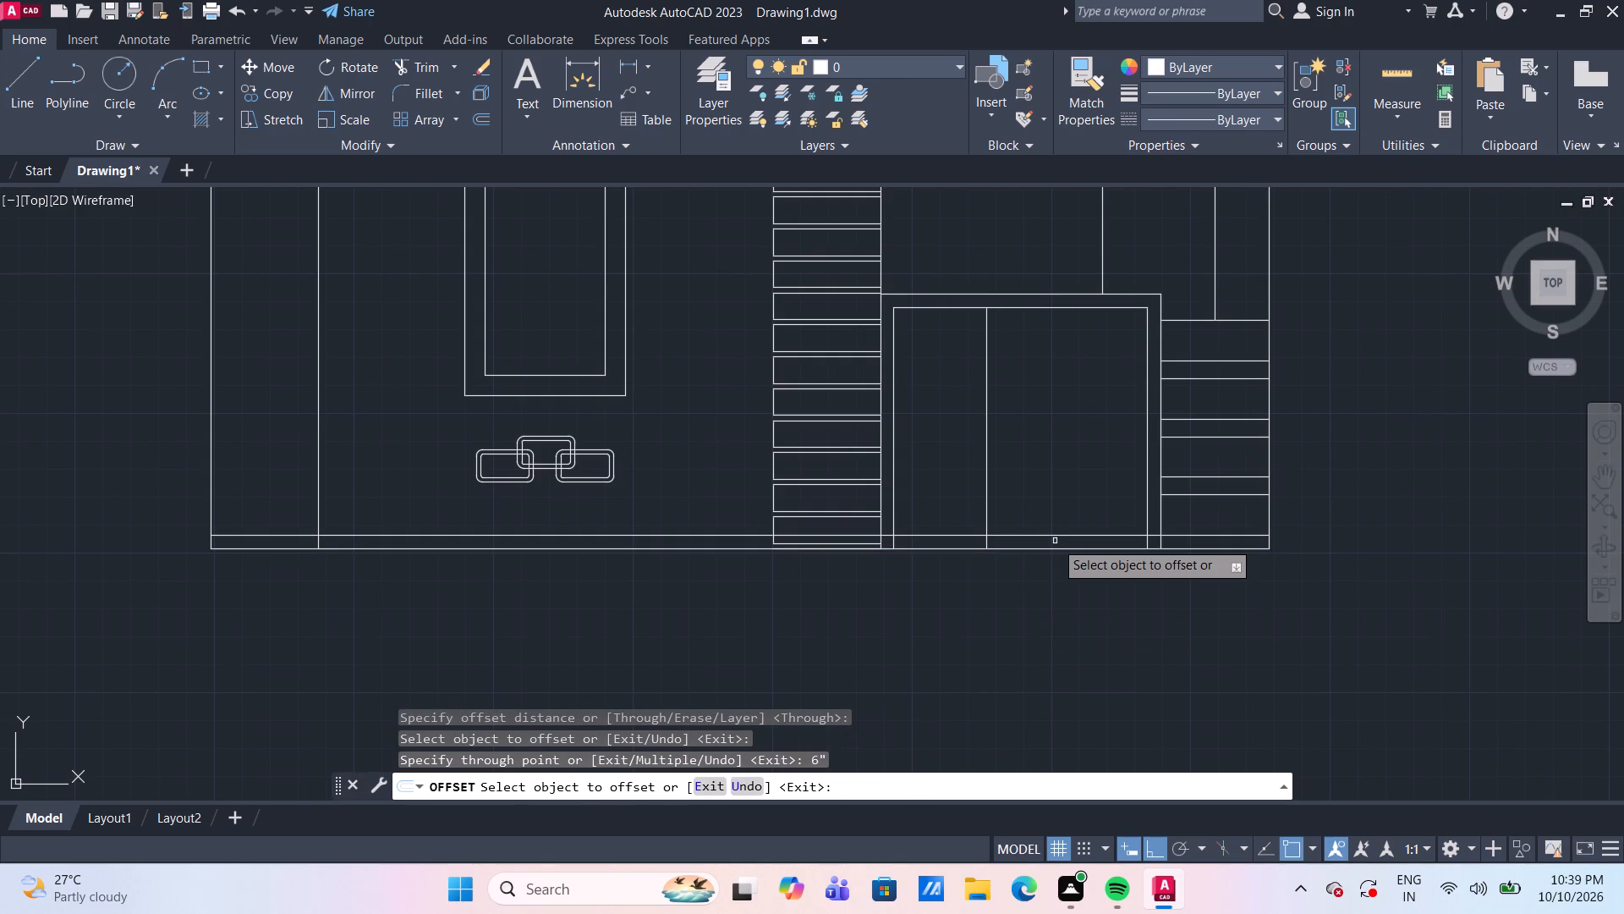
key("Escape")
Trim the 6" ground offset line across the pier base and both frame sides, and trim the frame and divider lines below it.
type("tr")
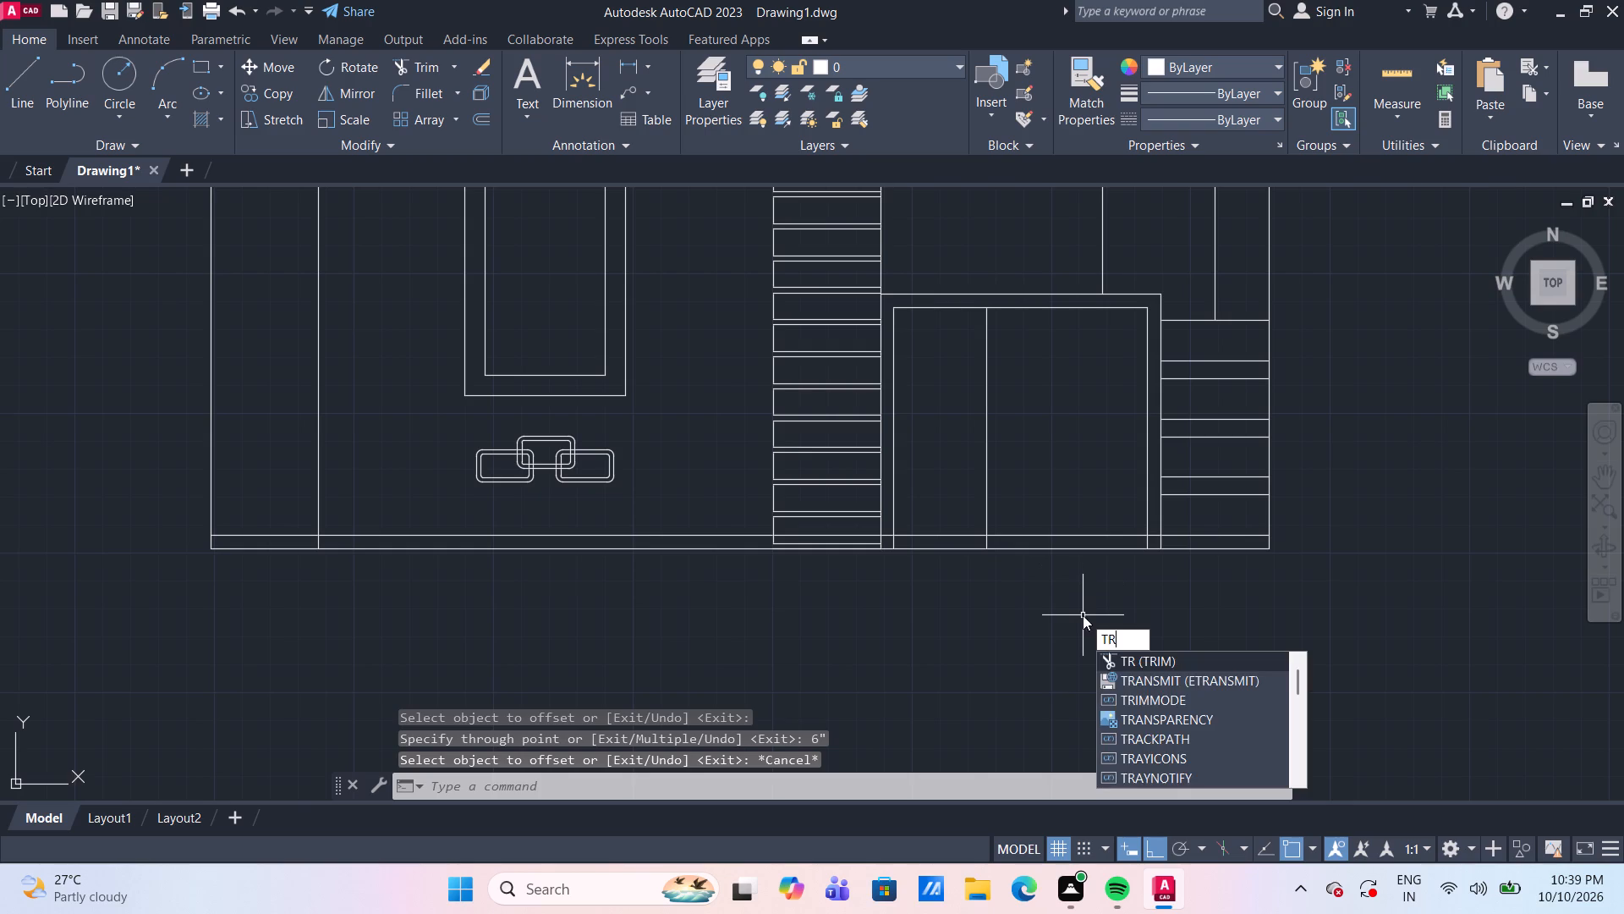
key("space")
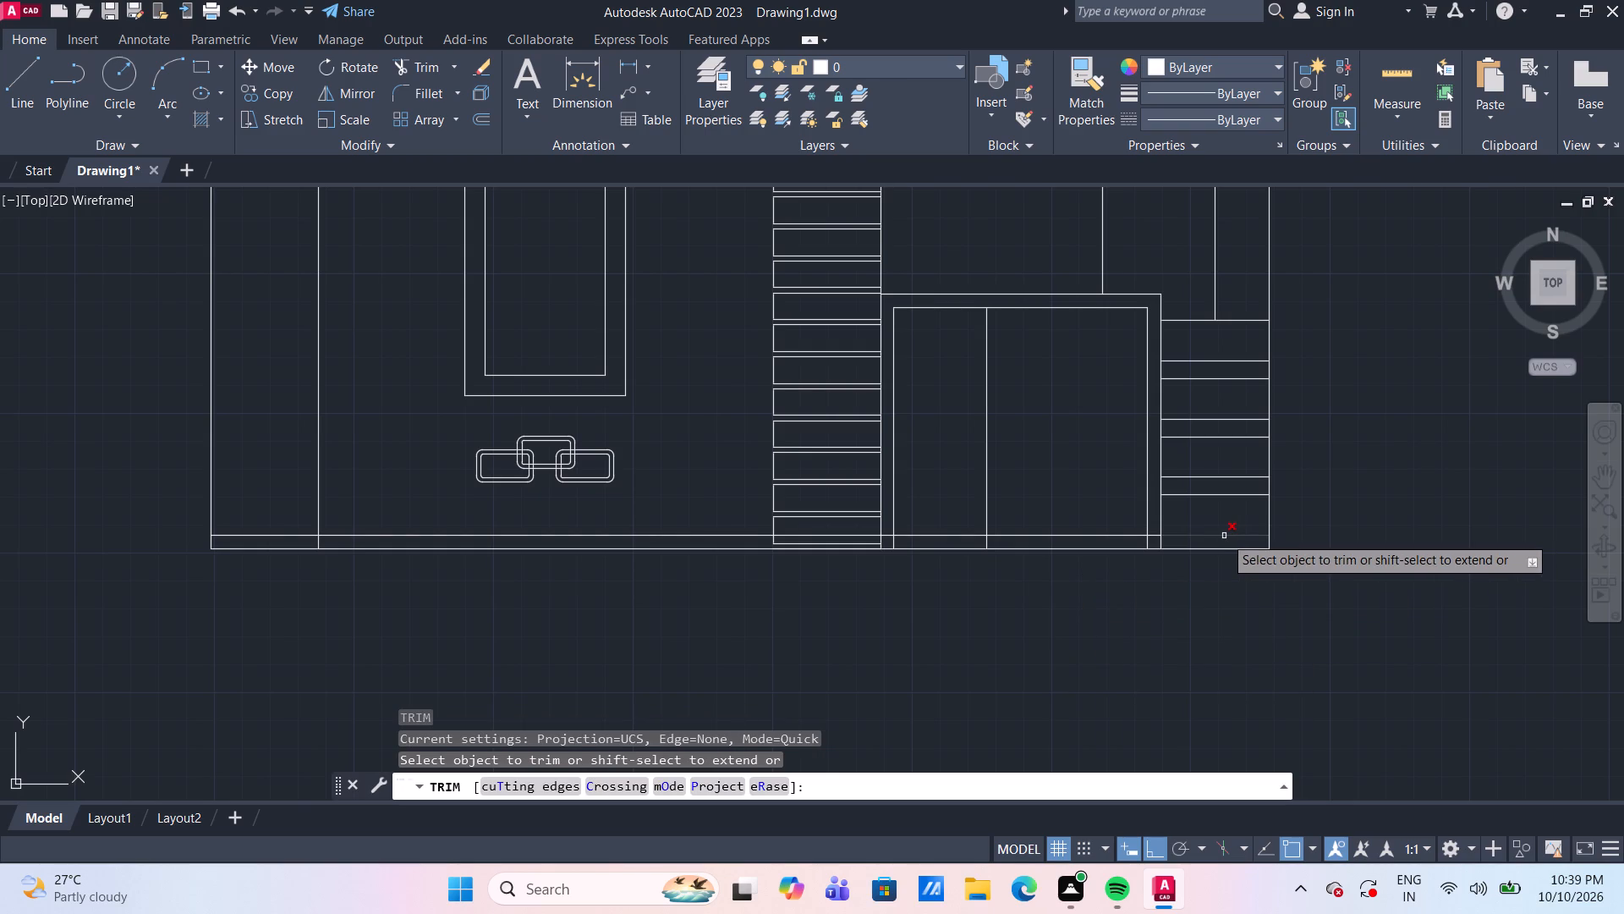
left_click(1224, 536)
scroll(1148, 536, "up", 2)
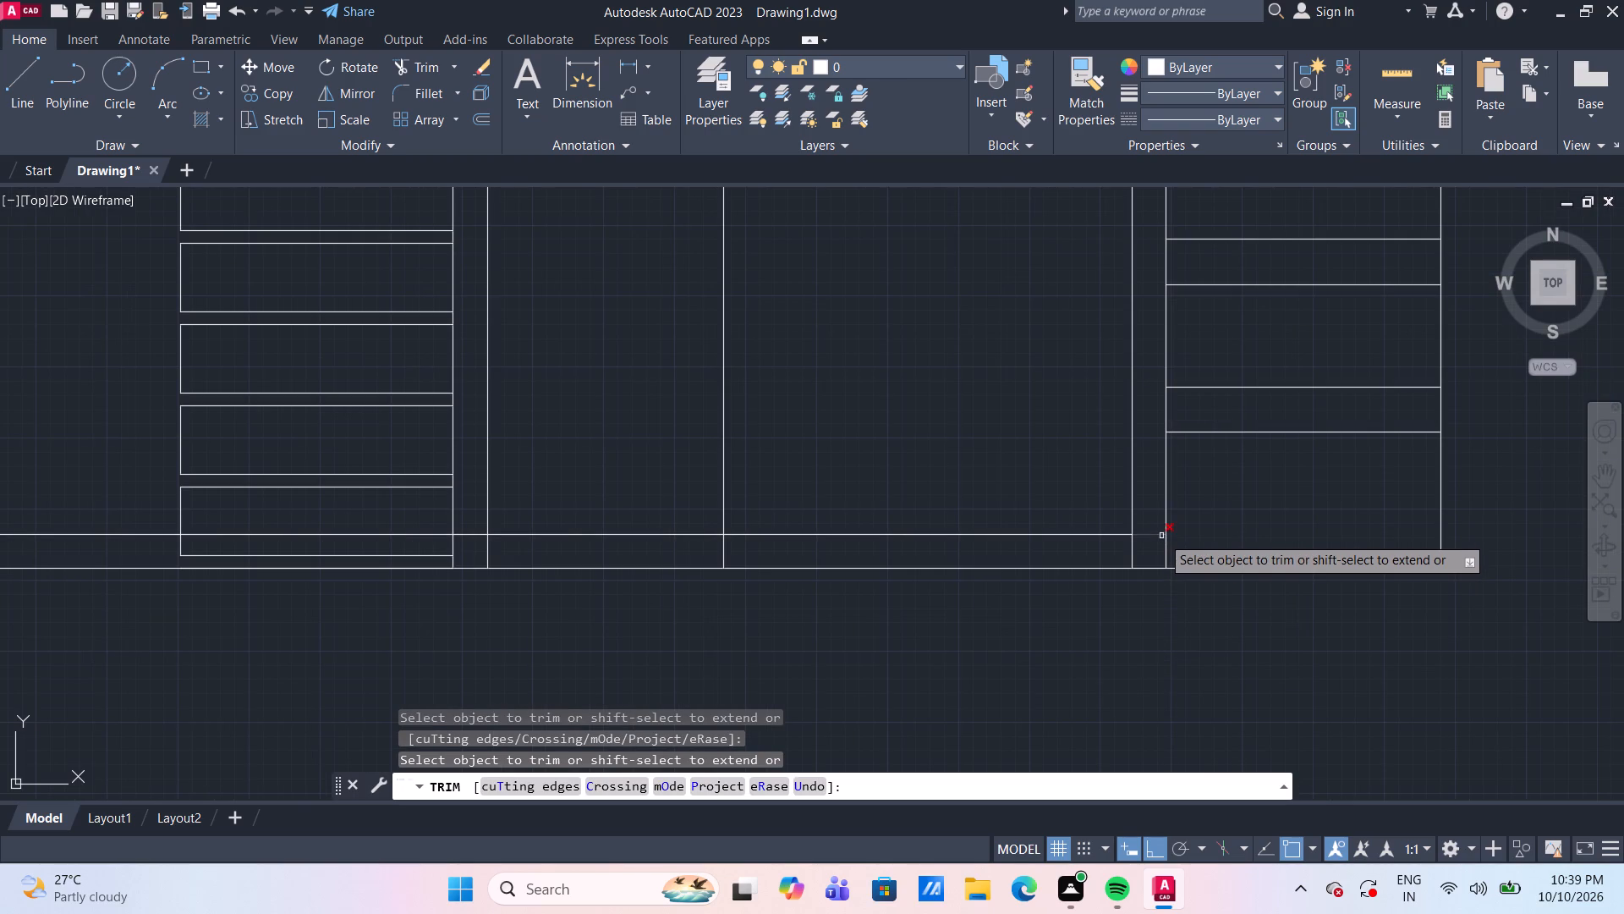
left_click(1161, 536)
left_click(1136, 551)
left_click(1117, 551)
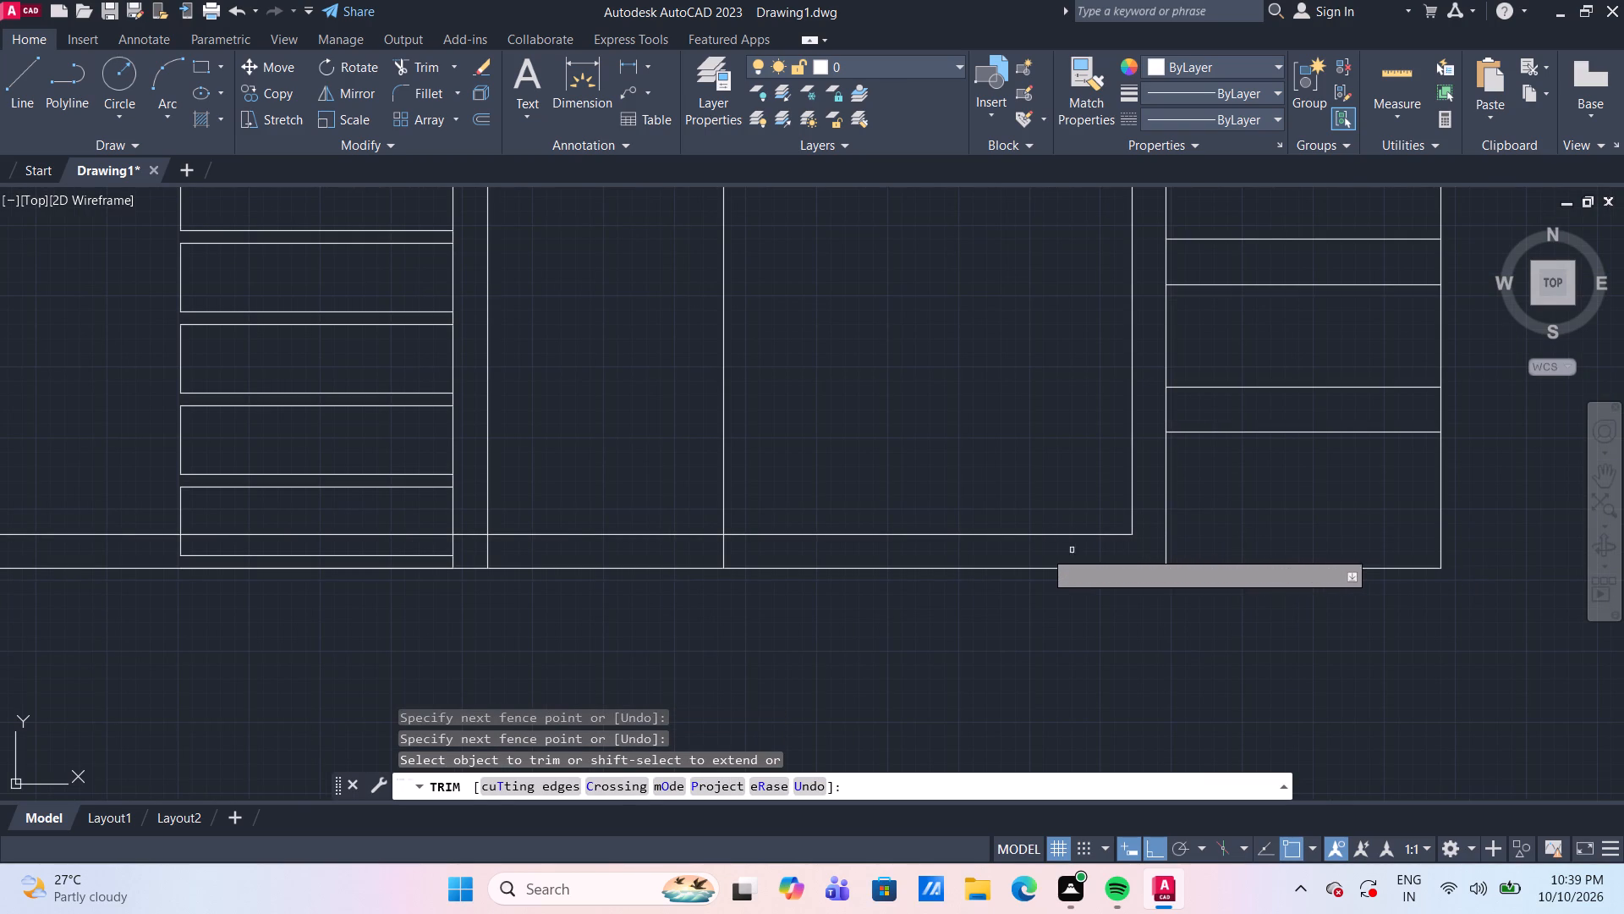
left_click(474, 554)
left_click(764, 554)
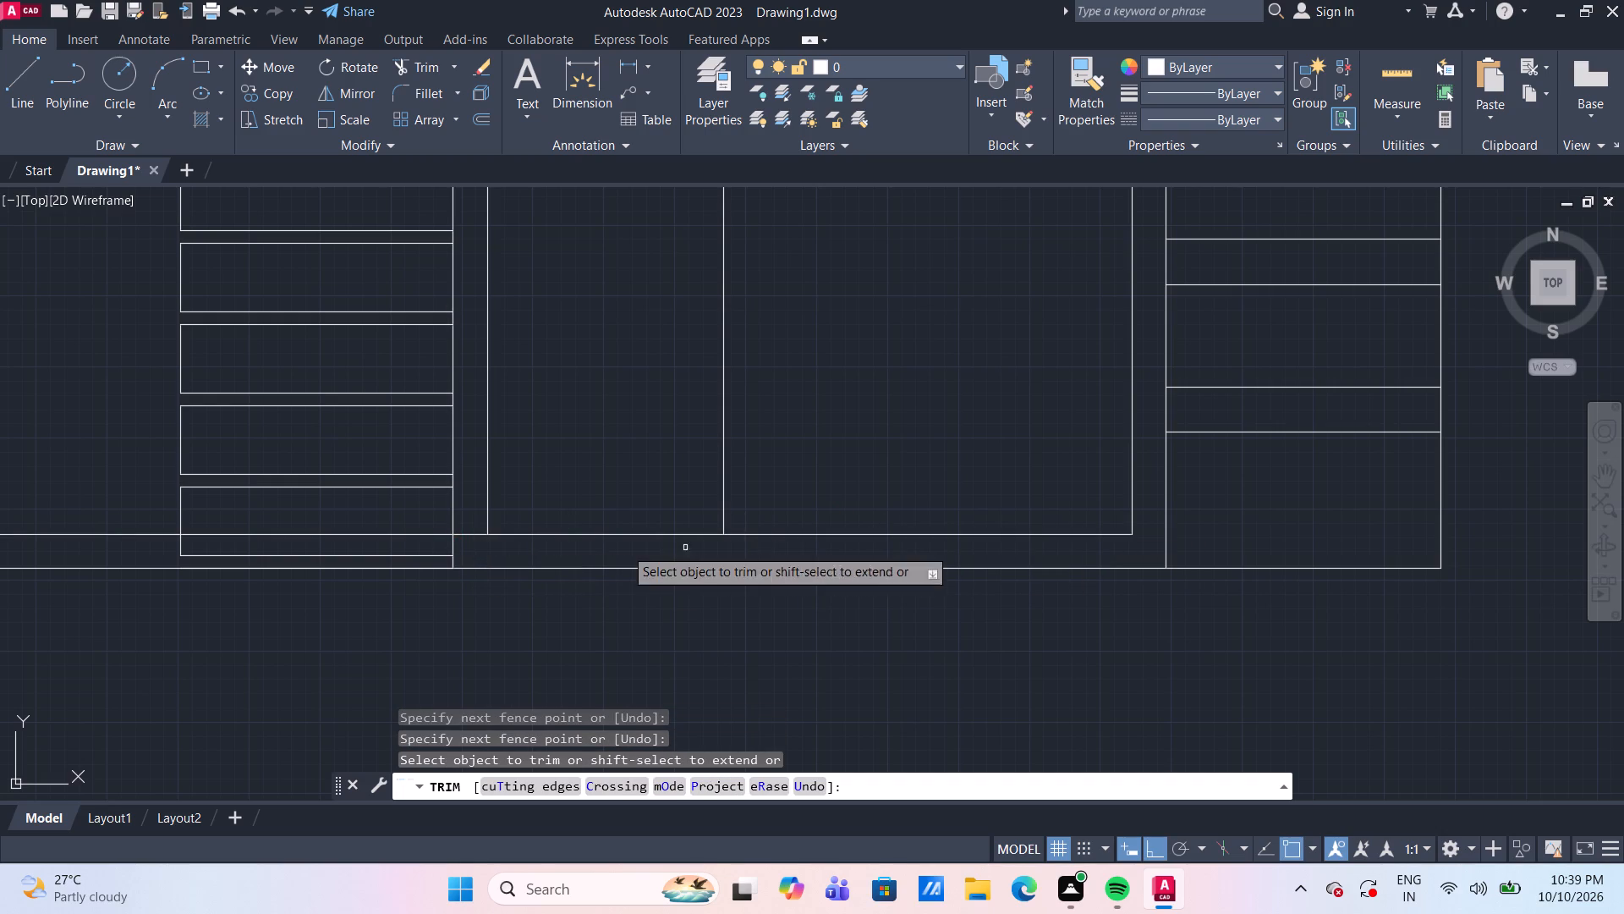
left_click(476, 535)
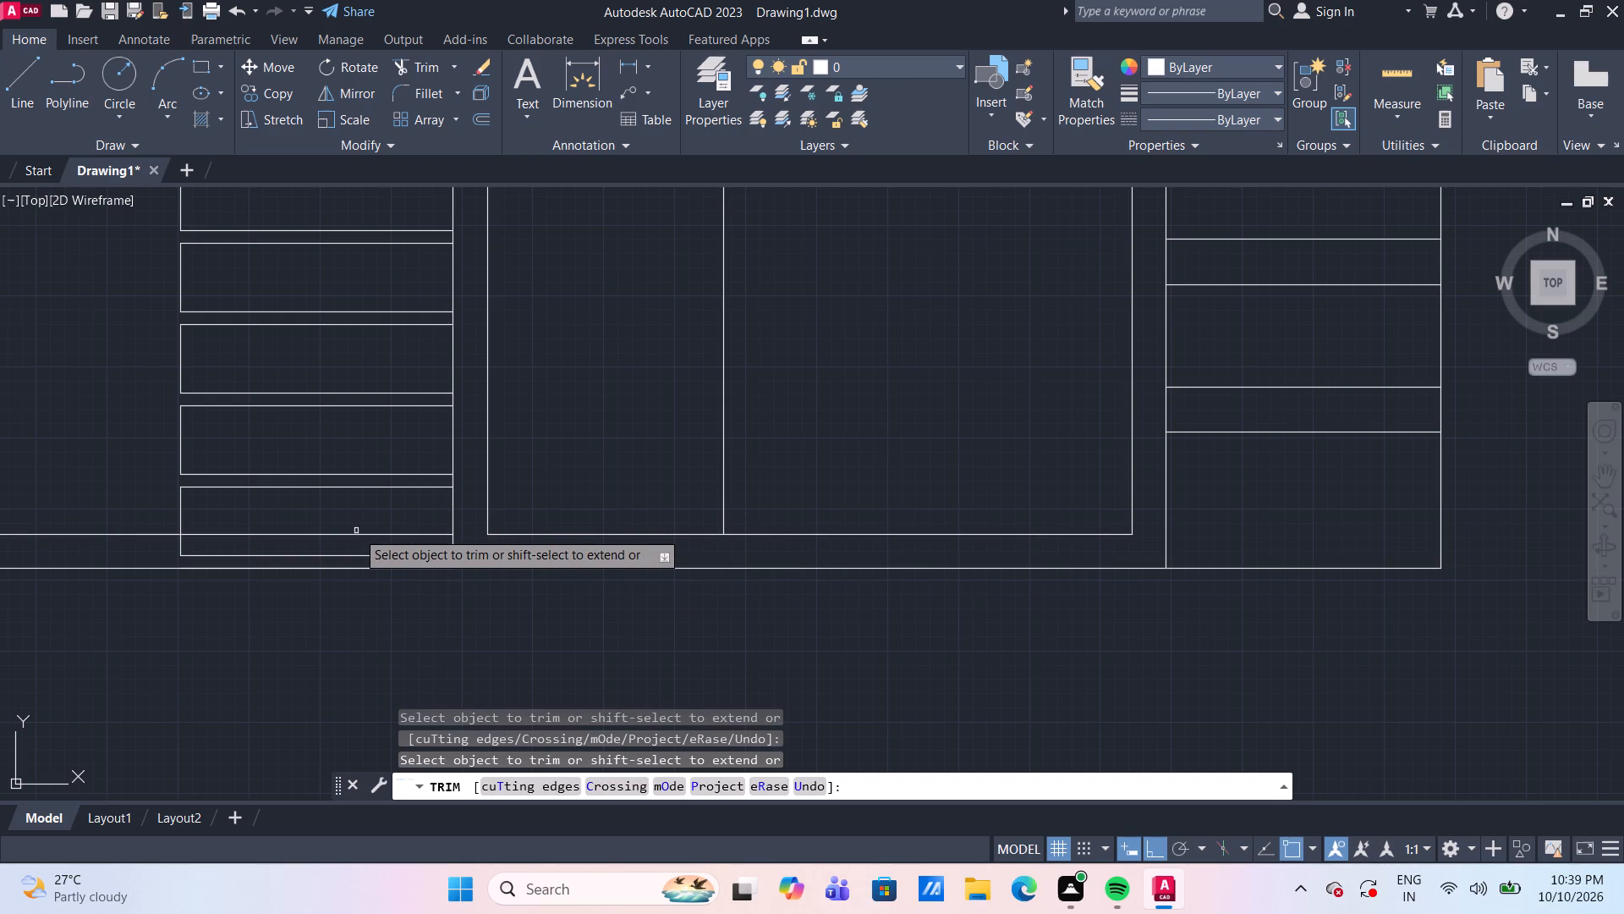
key("Escape")
Delete the leftover portion of the ground offset line running from the banded strip across the main facade.
scroll(656, 601, "down", 2)
middle_click_drag(797, 627, 867, 600)
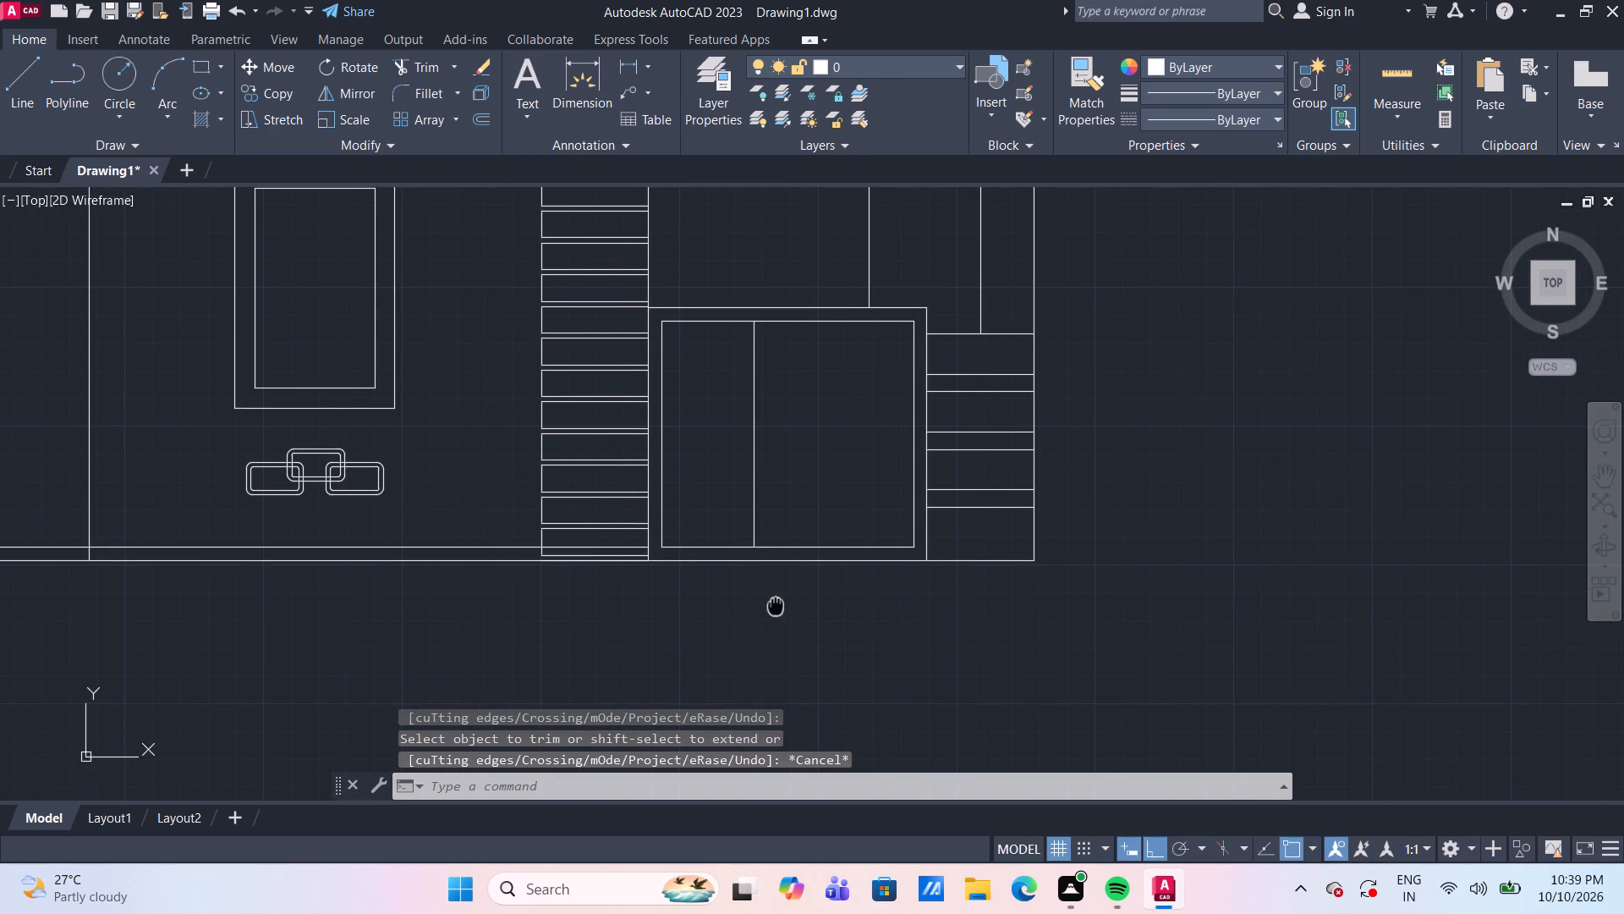
left_click(352, 546)
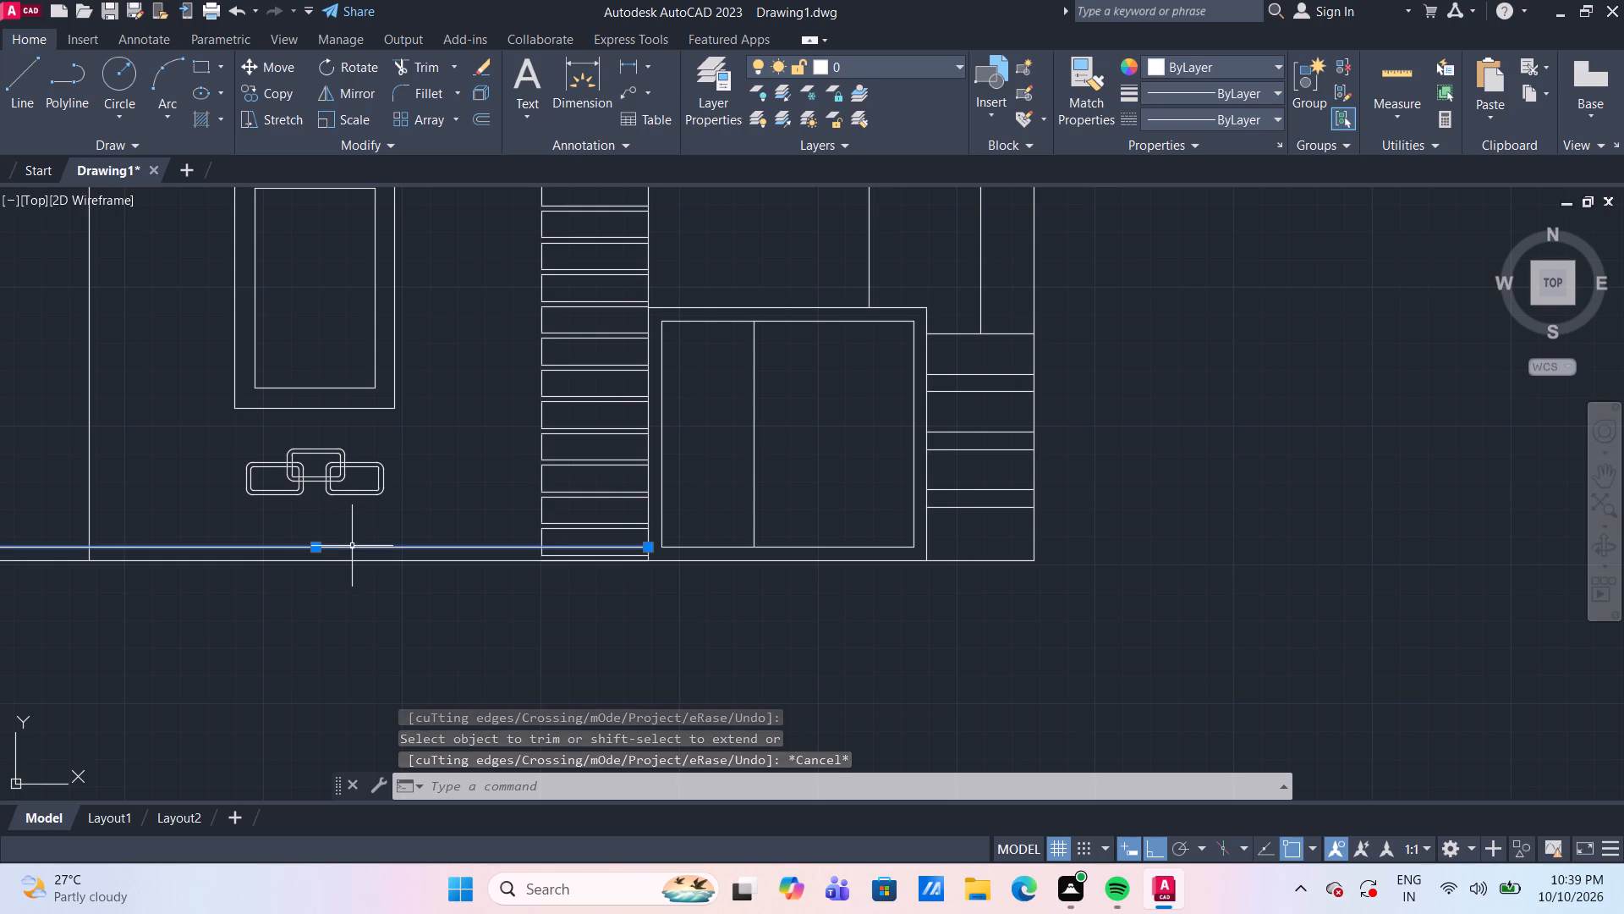
key("Delete")
Offset the frame's strip-side inner line 8" toward the divider, and offset that new line a further 6".
scroll(573, 564, "down", 1)
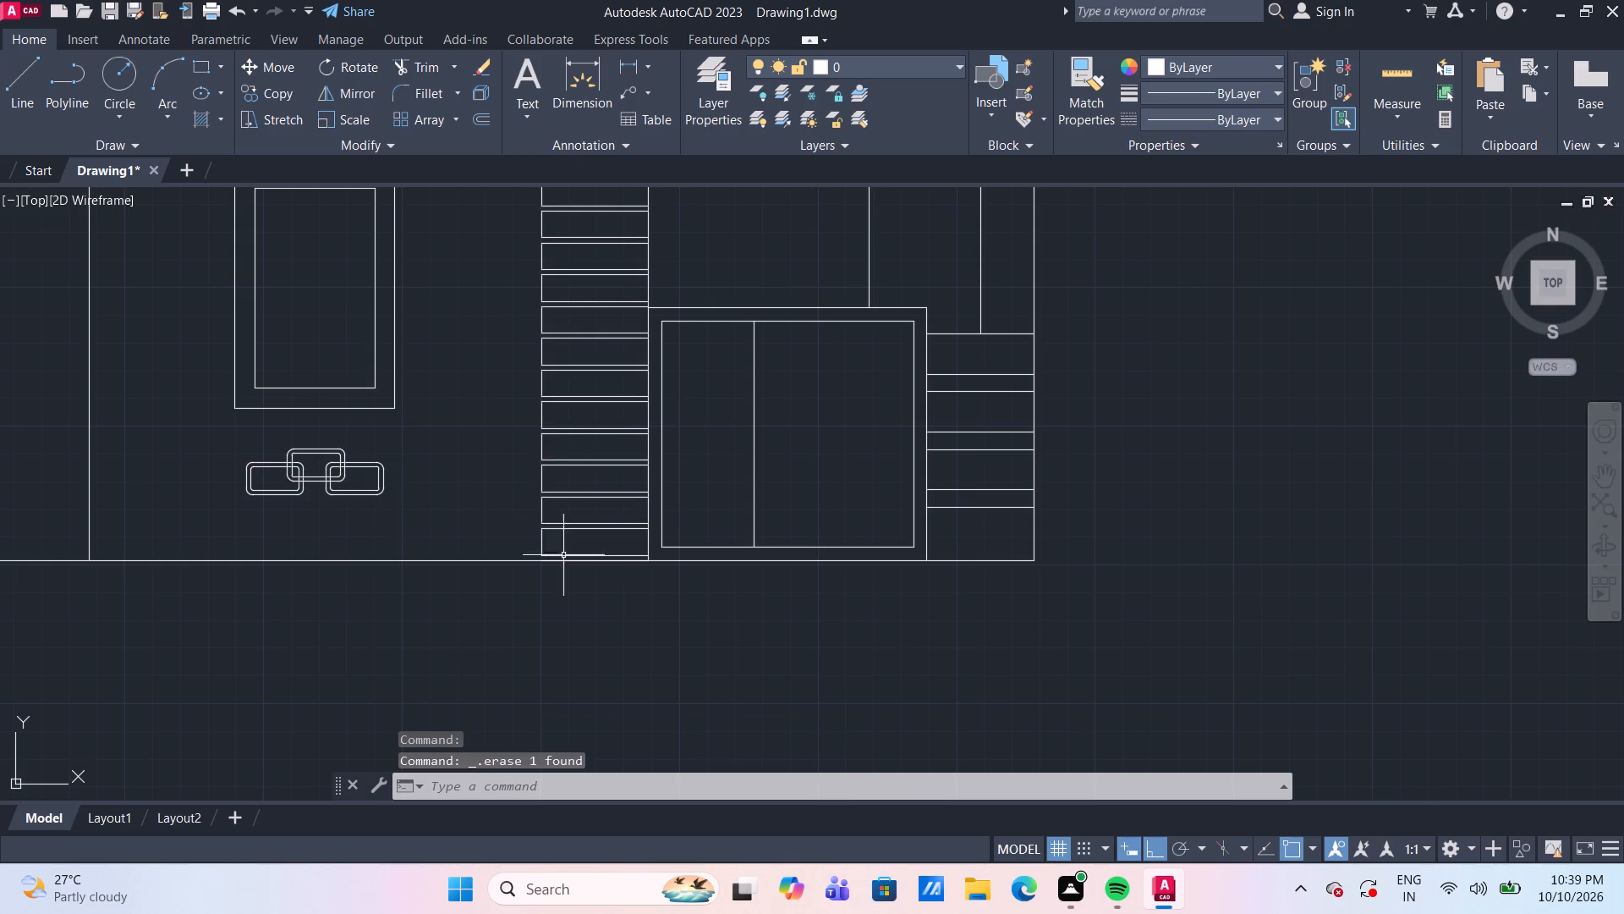
scroll(601, 573, "up", 1)
scroll(702, 399, "up", 1)
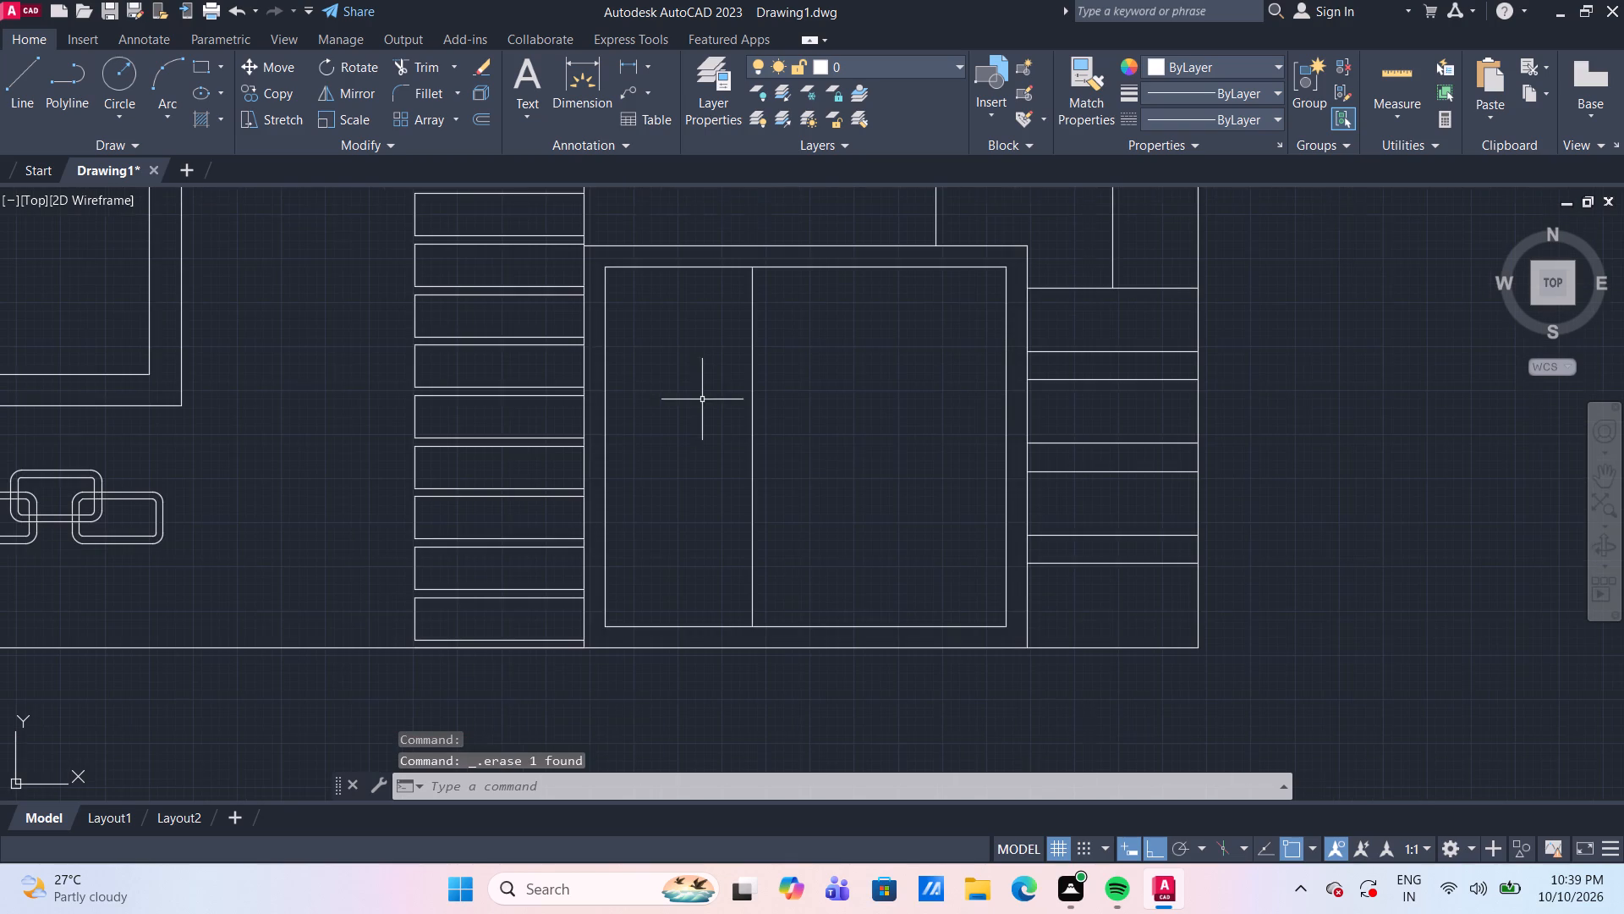
middle_click_drag(702, 399, 754, 422)
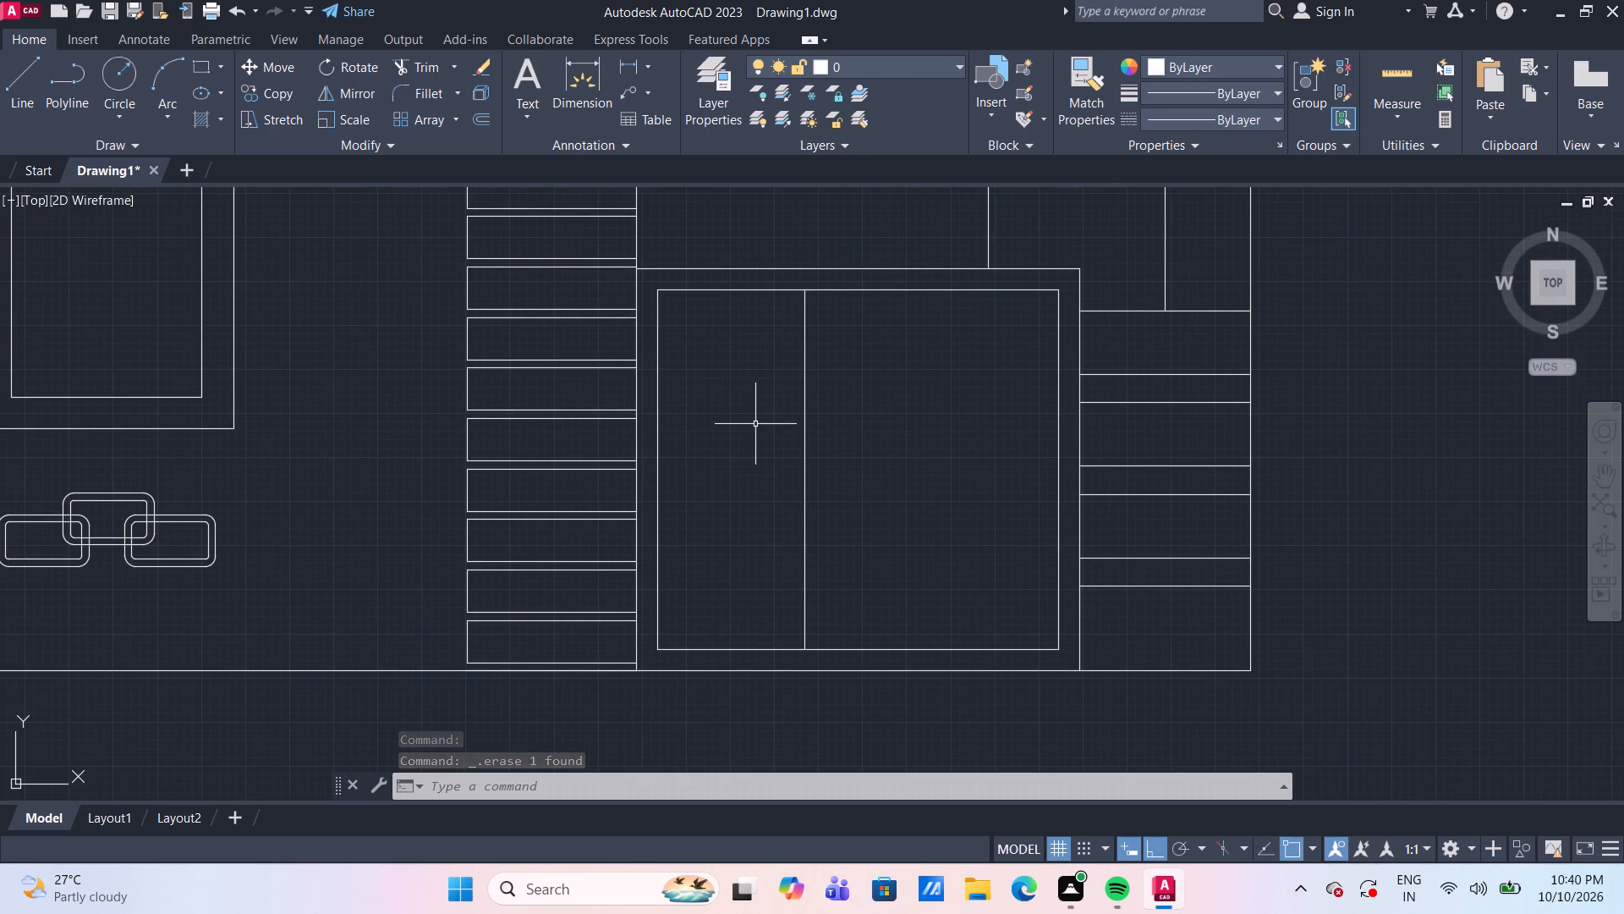
key("o")
key("Return")
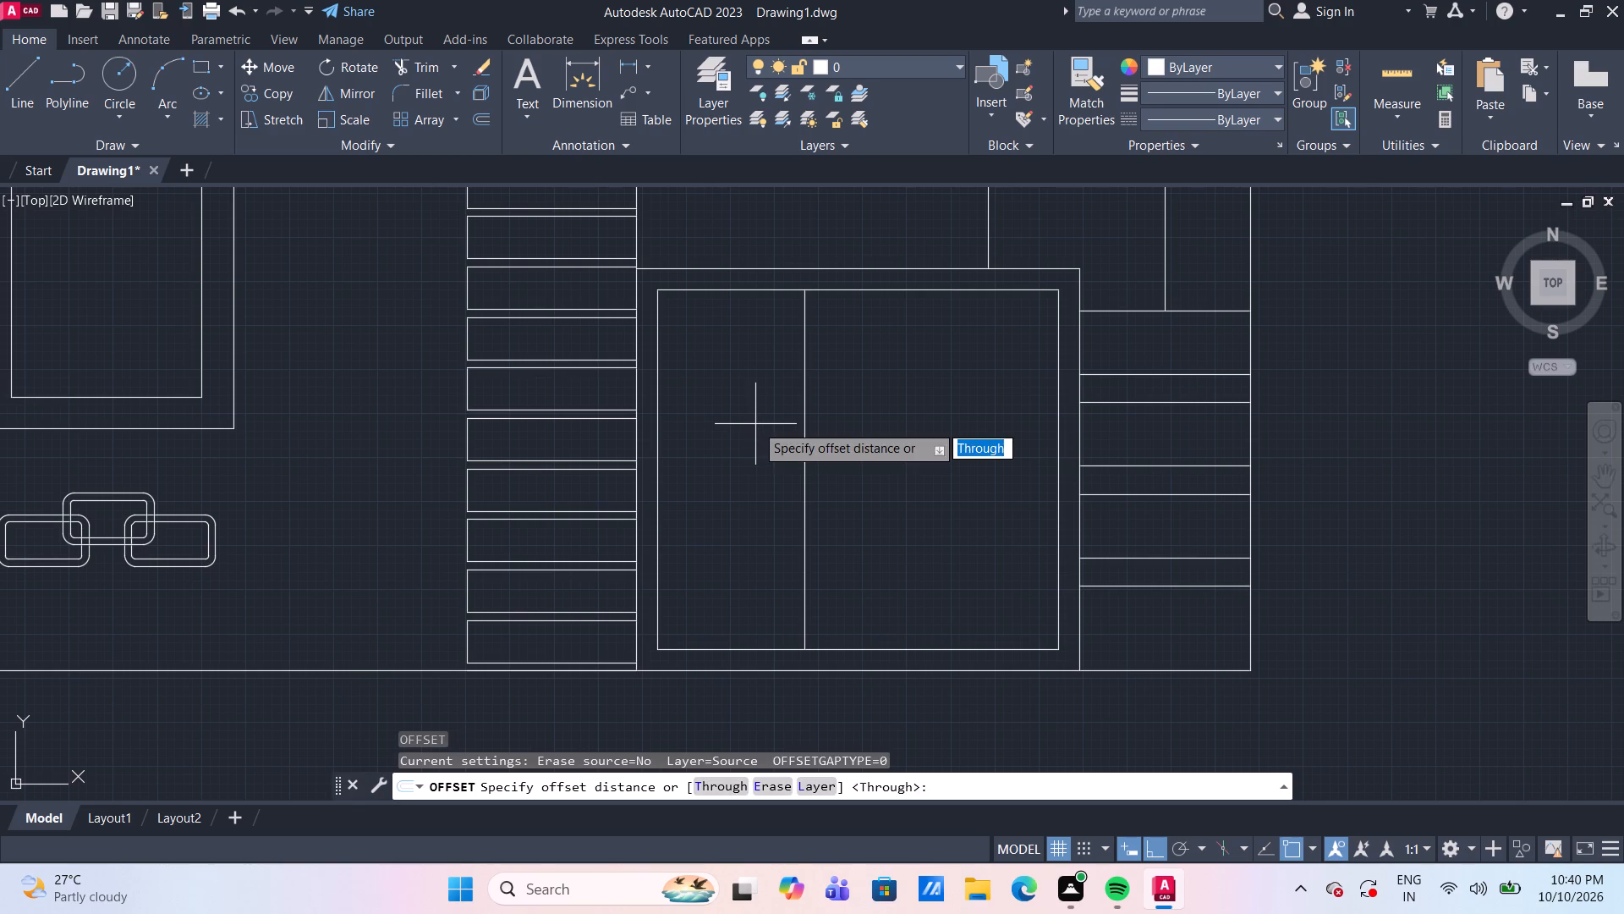
key("Return")
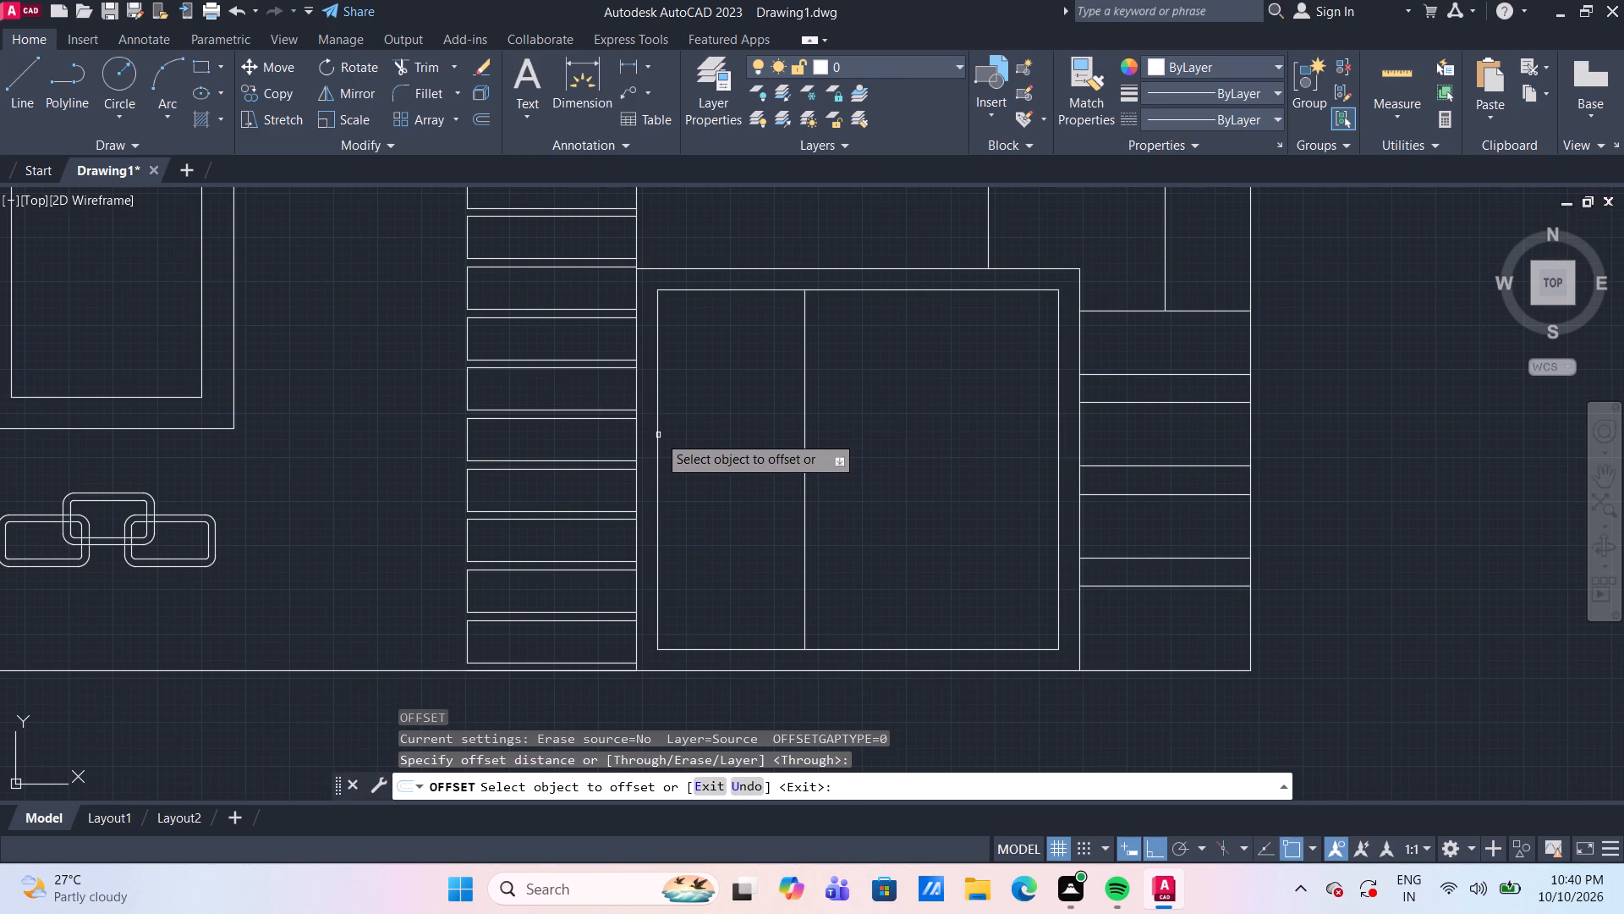
left_click(658, 435)
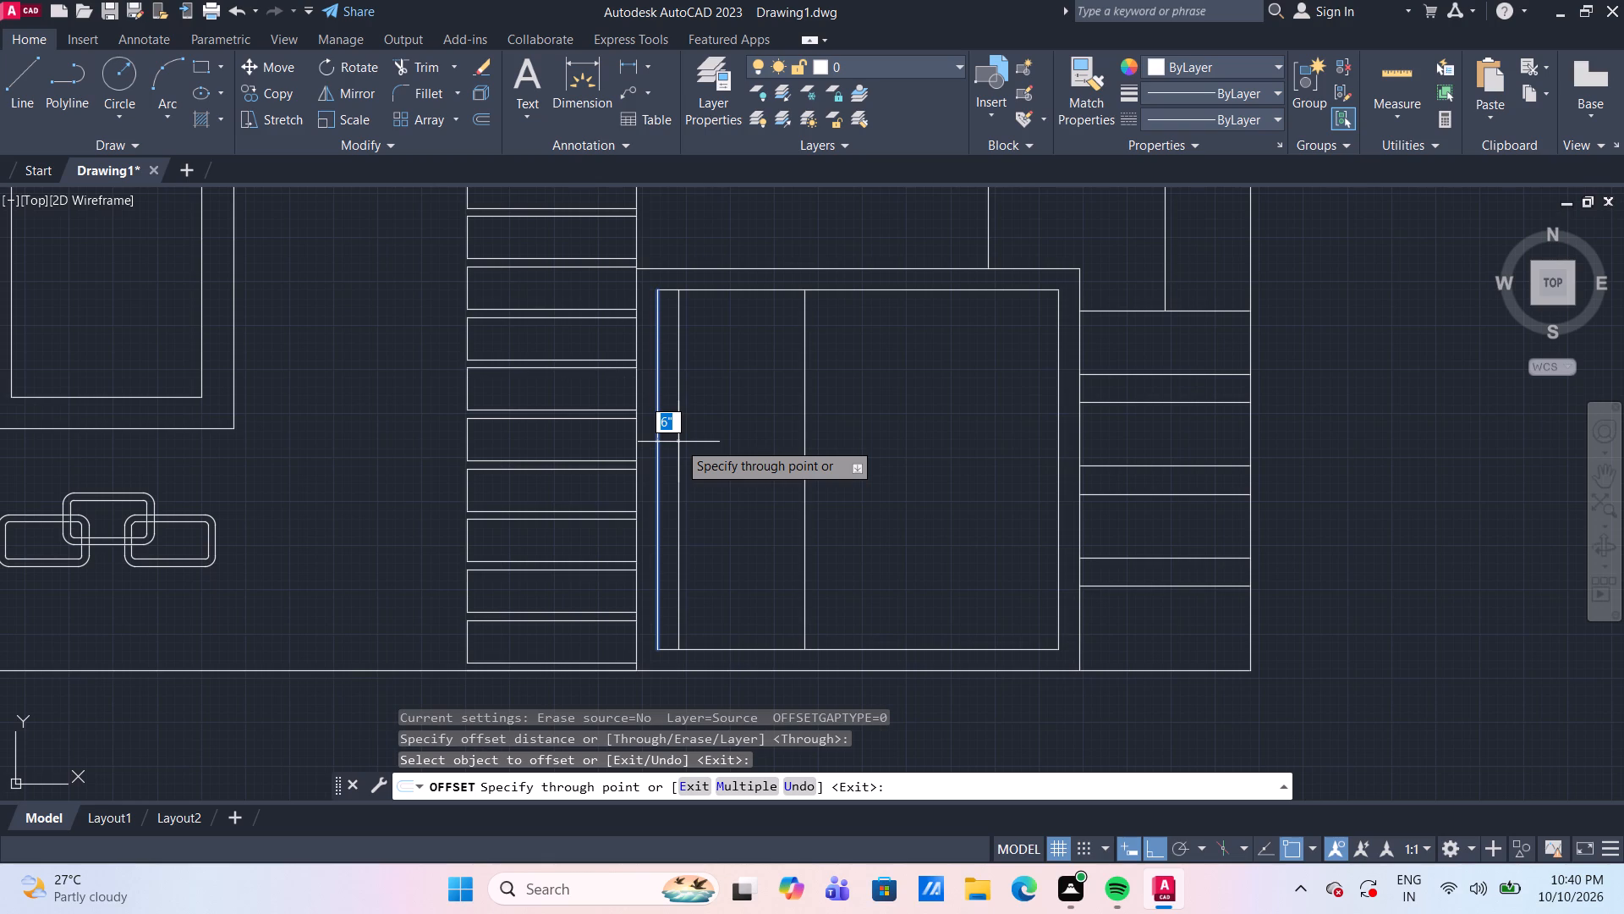
type("8\"")
key("Return")
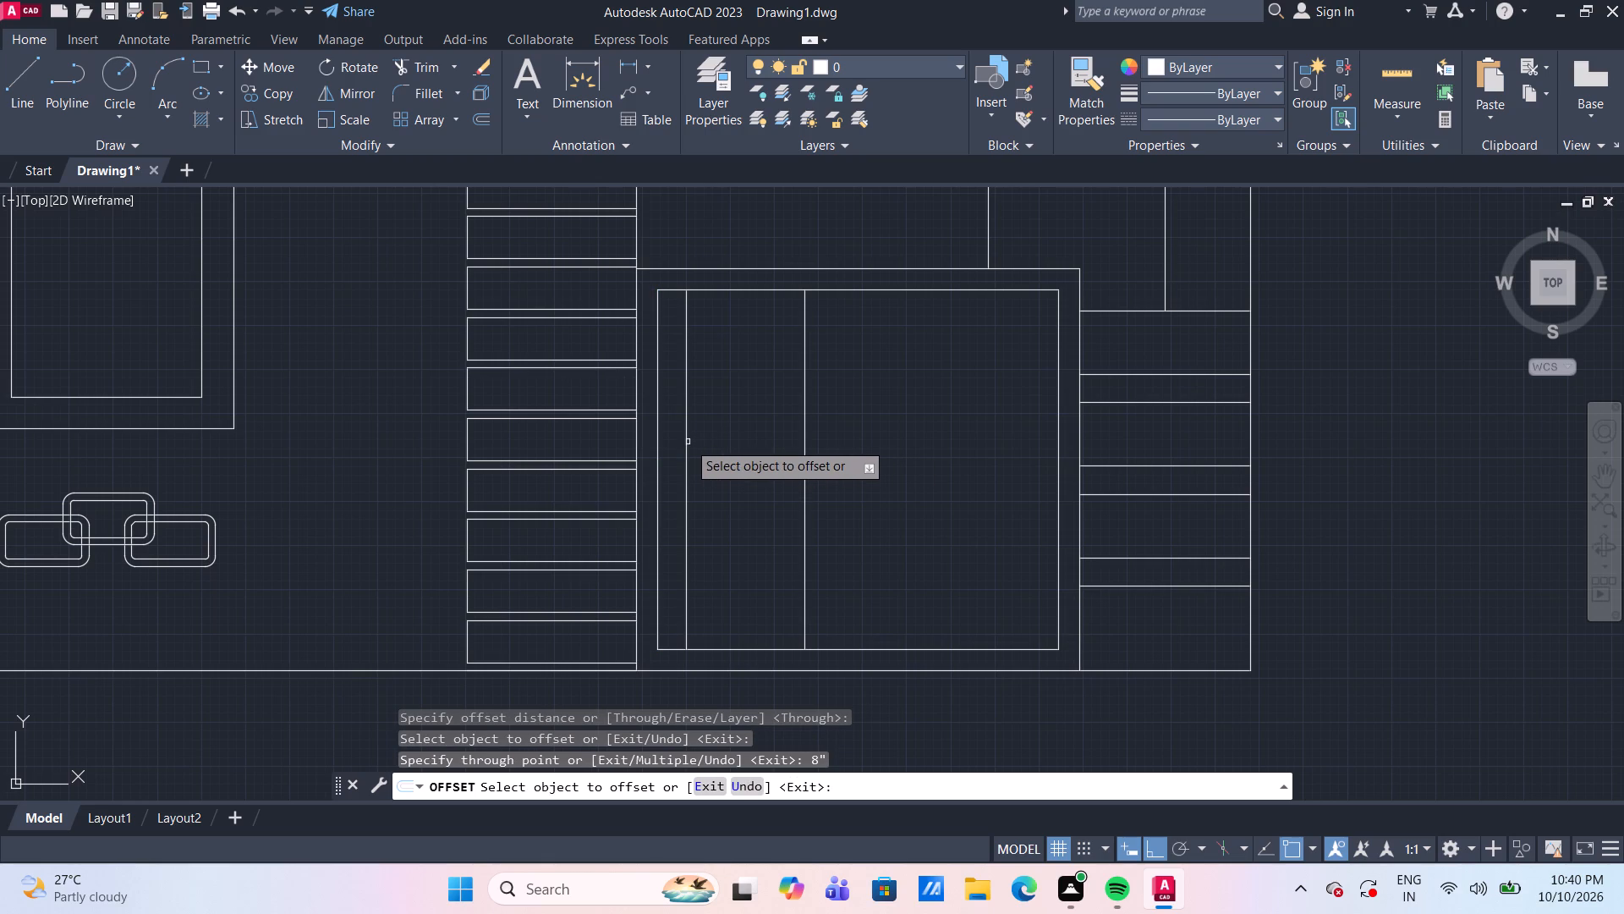
left_click(684, 442)
type("6\"")
key("Return")
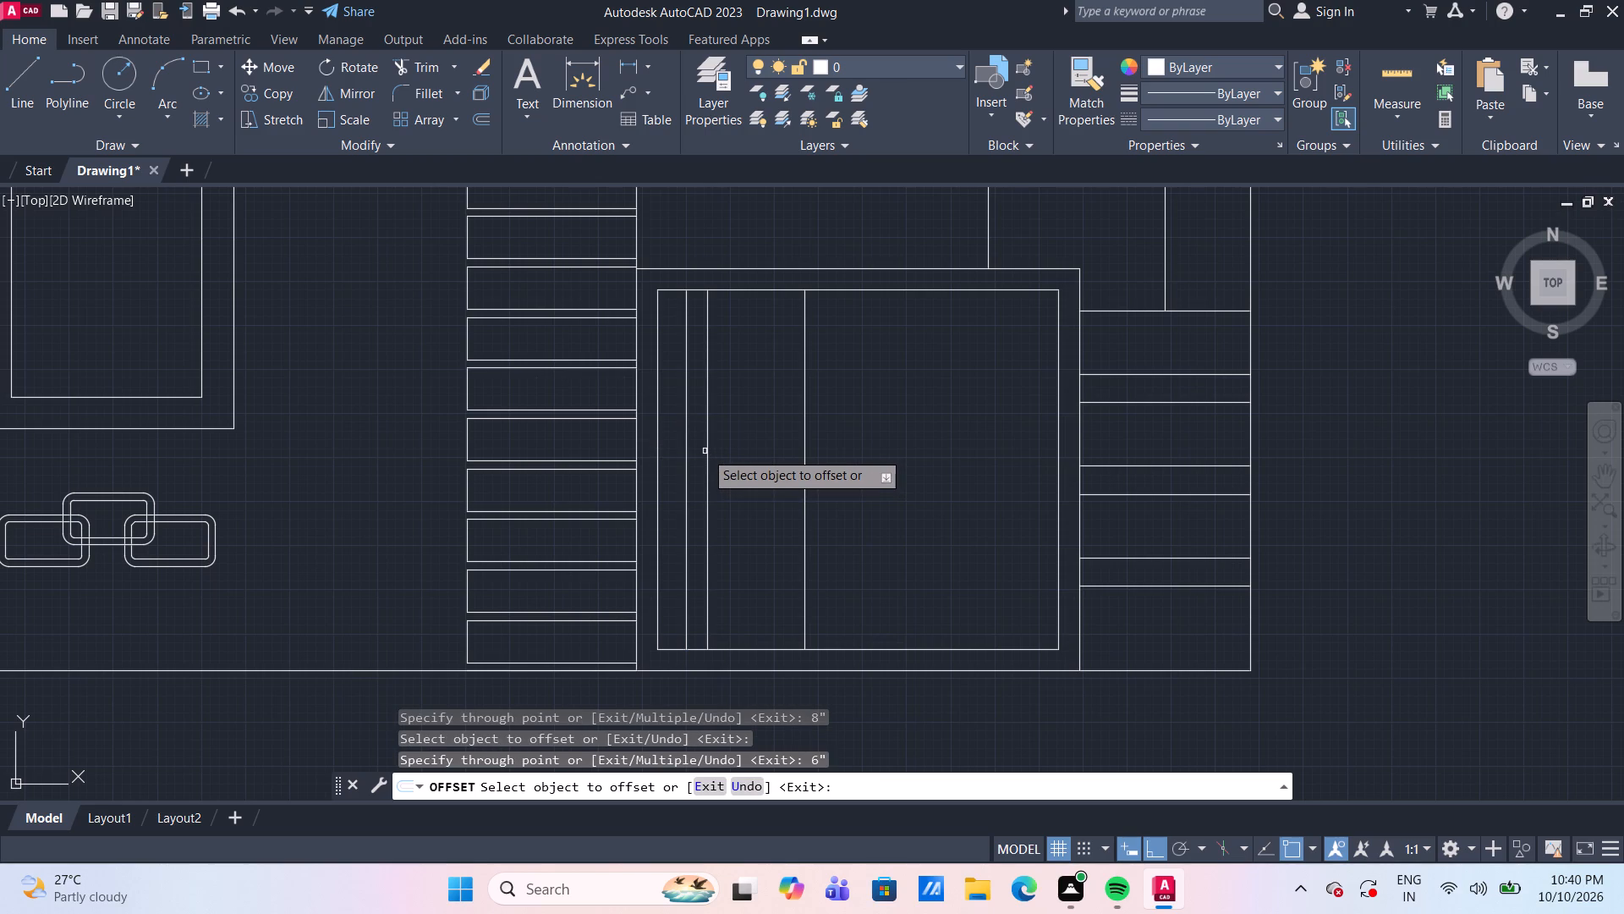
Continue the vertical offsets toward the divider from each newest line, at successive spacings of 8", 6", 8" and 6".
left_click(706, 451)
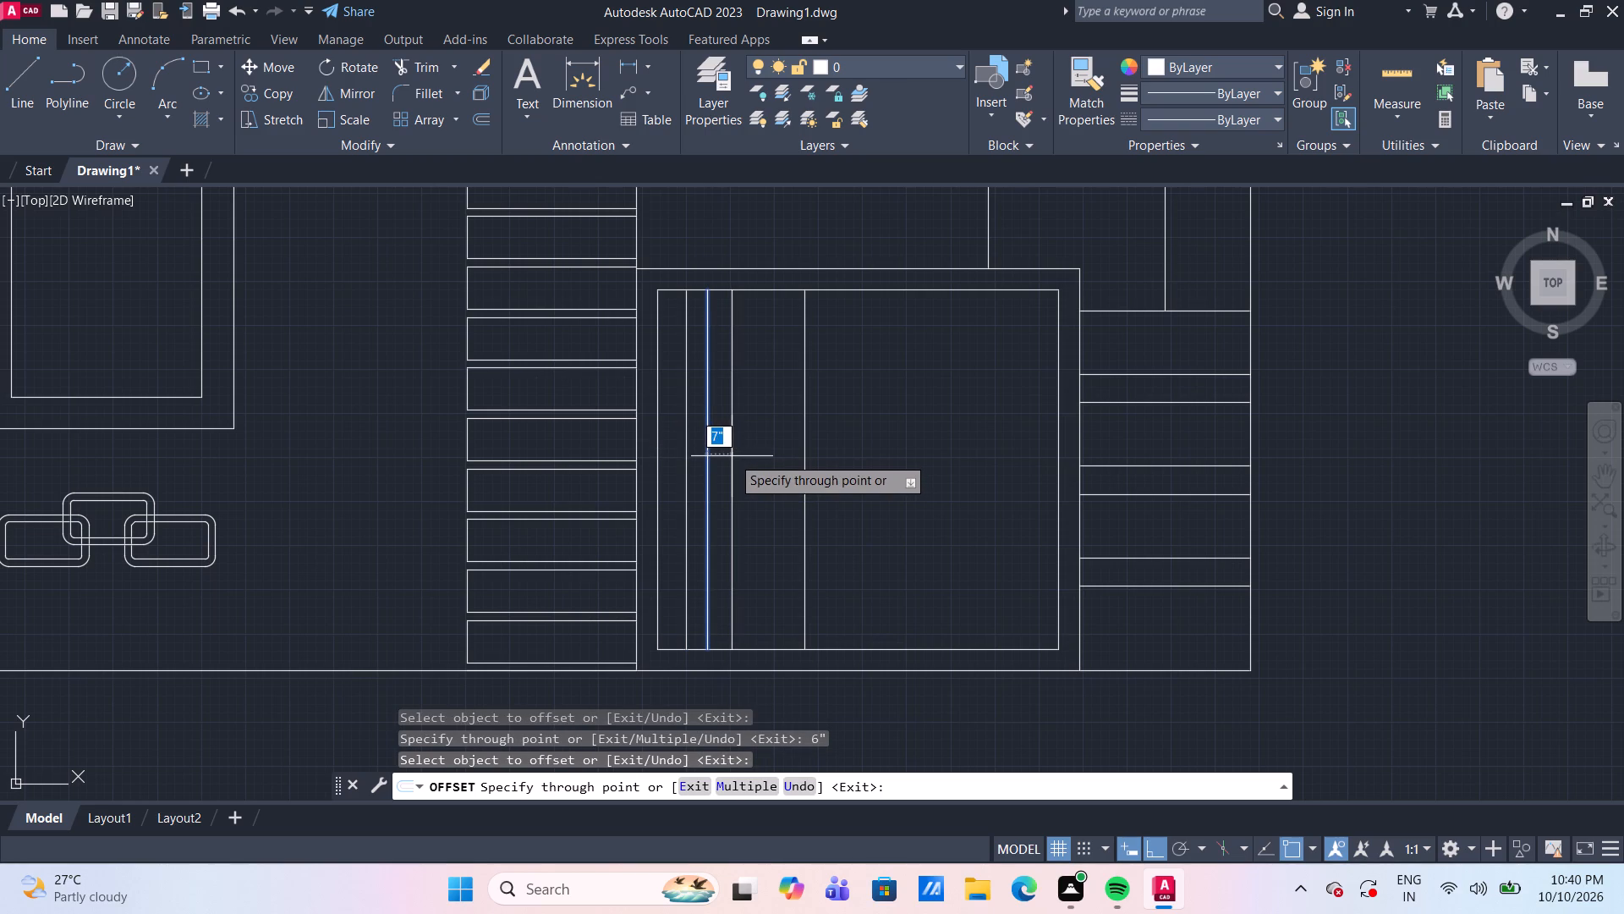
type("8\"")
key("Return")
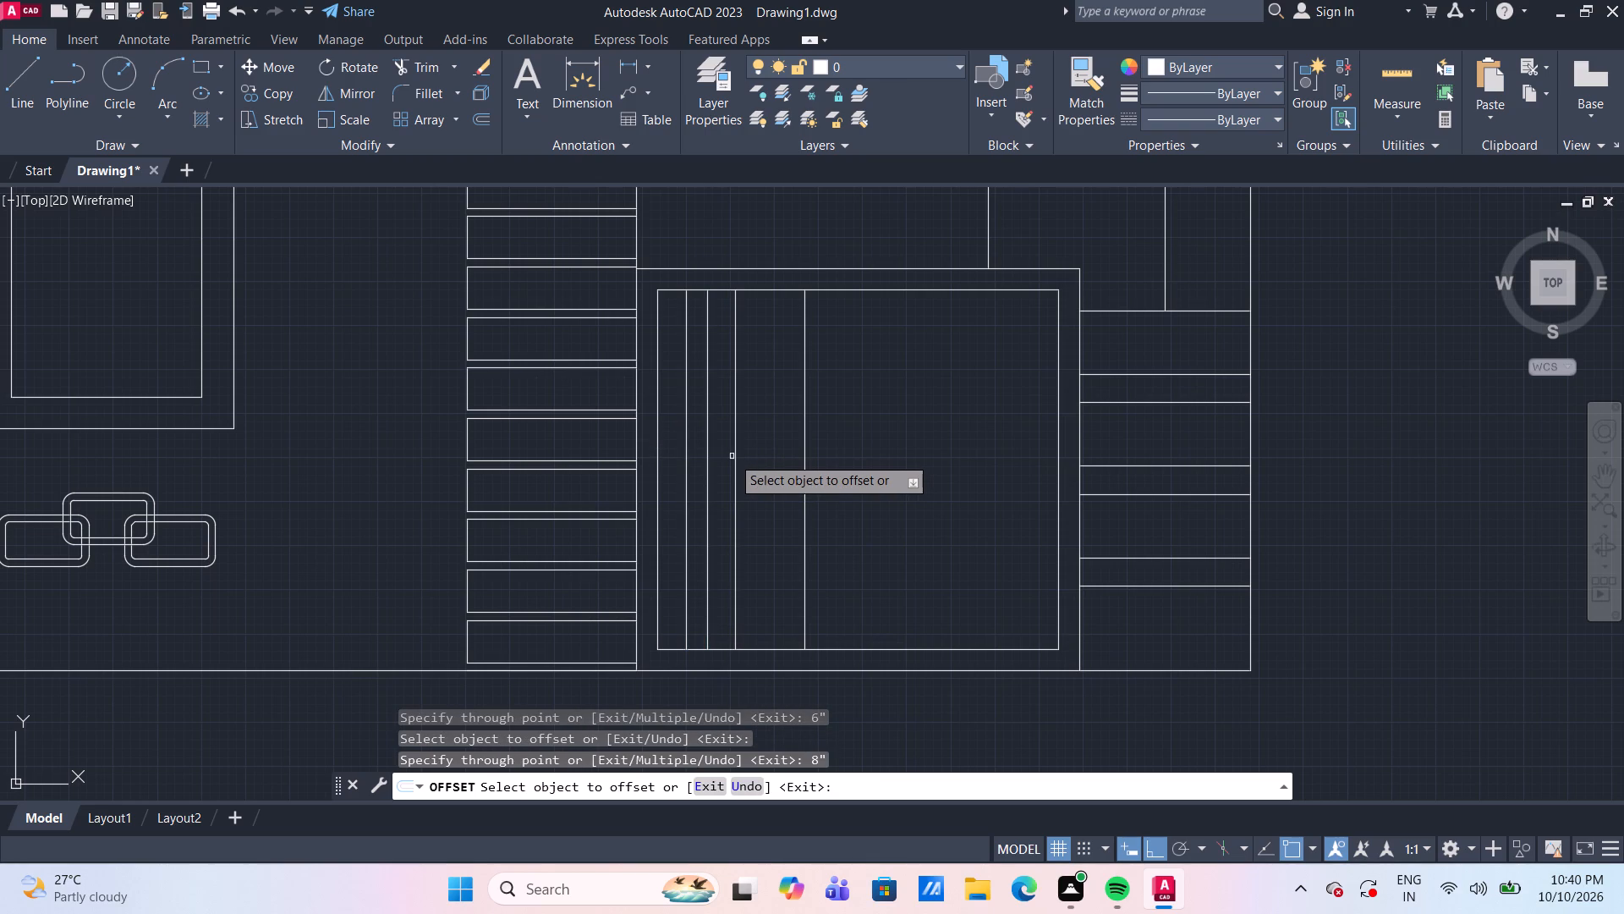
left_click(736, 460)
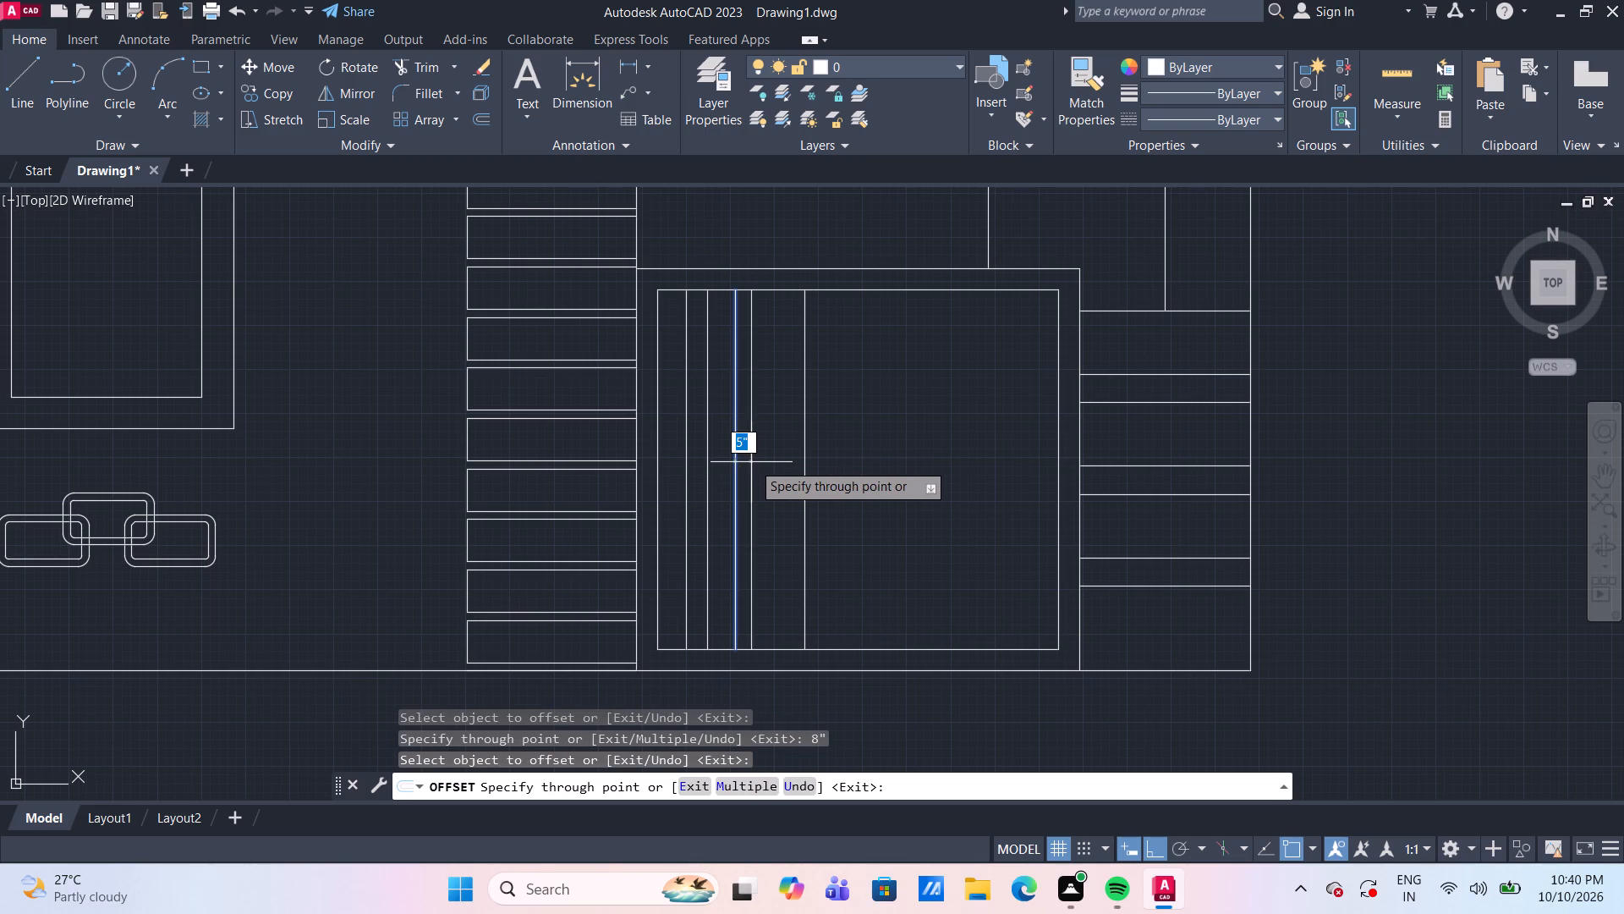
type("6\"")
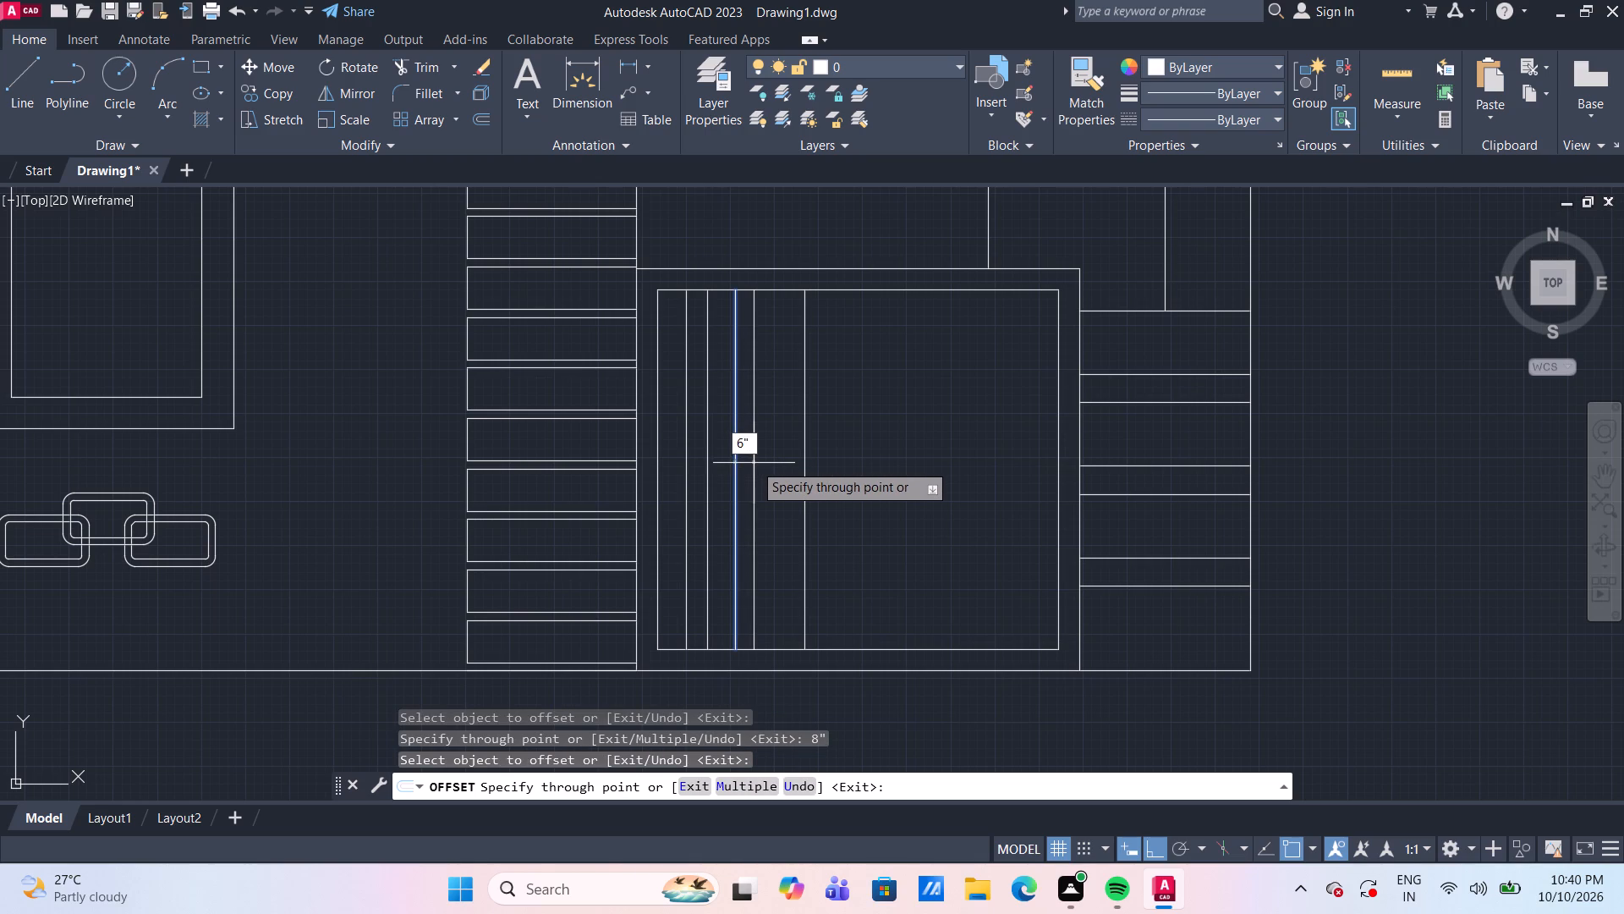
key("Return")
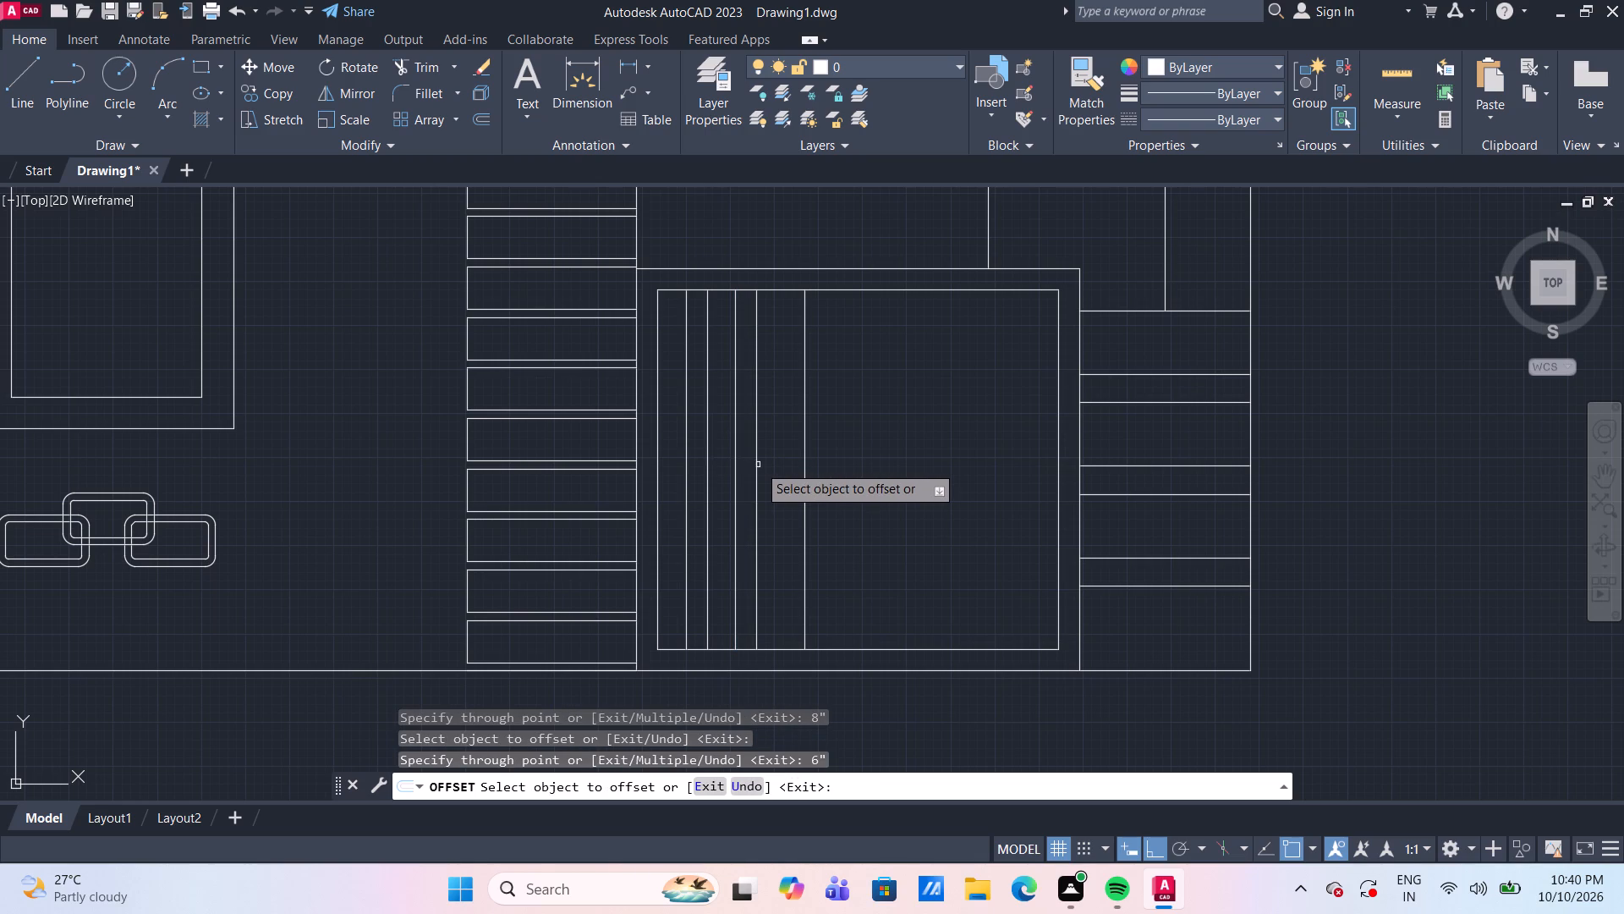
left_click(756, 465)
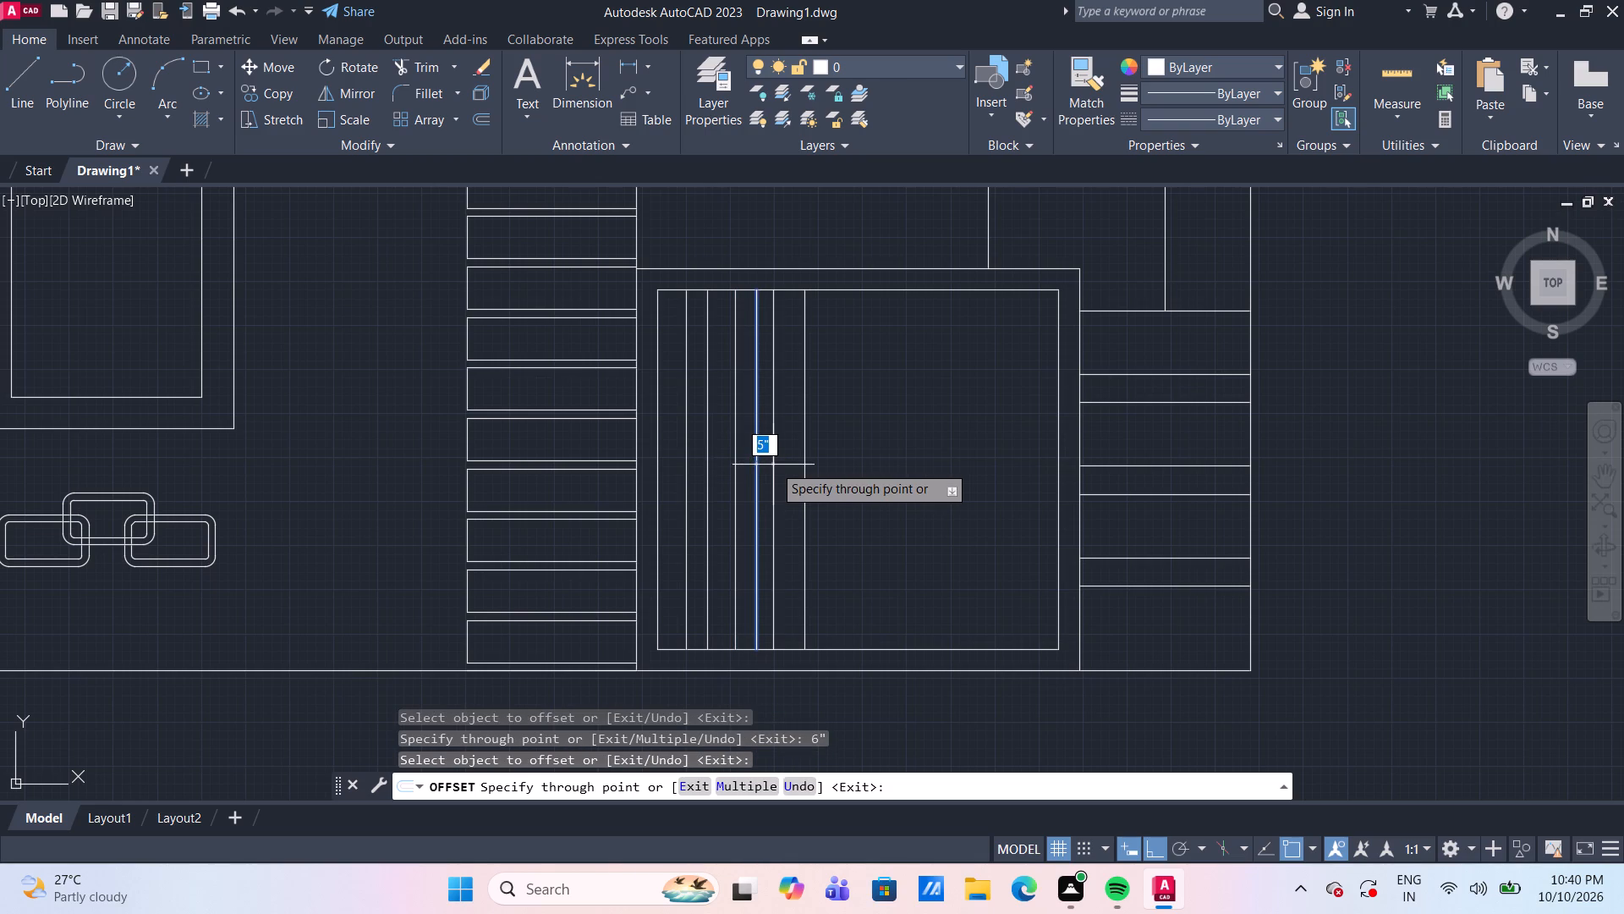
type("8\"")
key("Return")
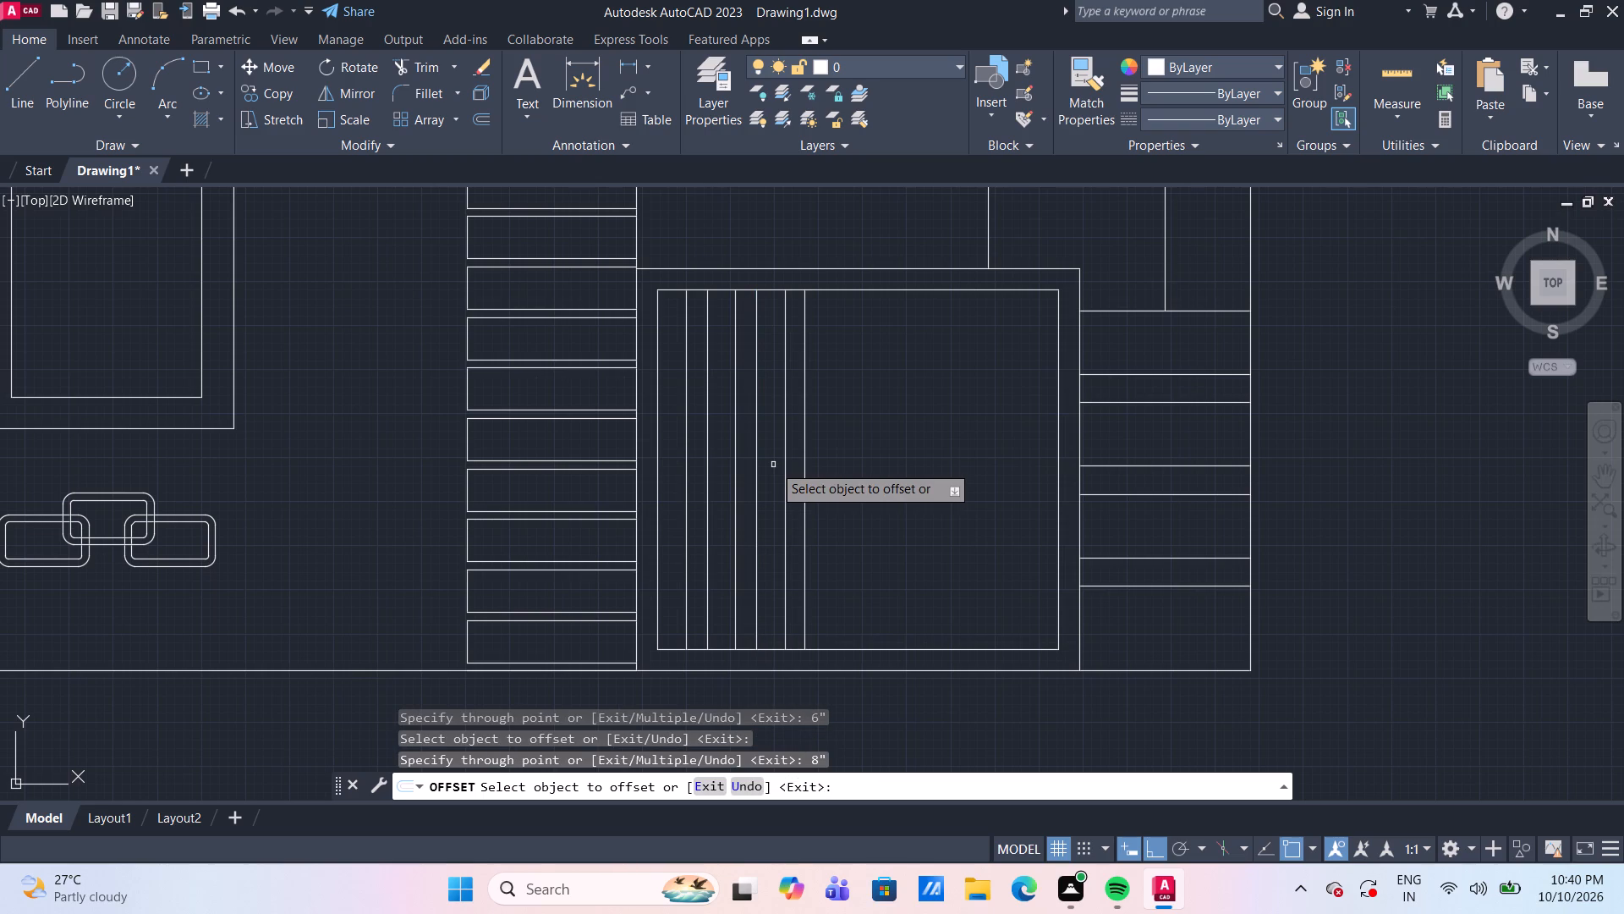
left_click(786, 466)
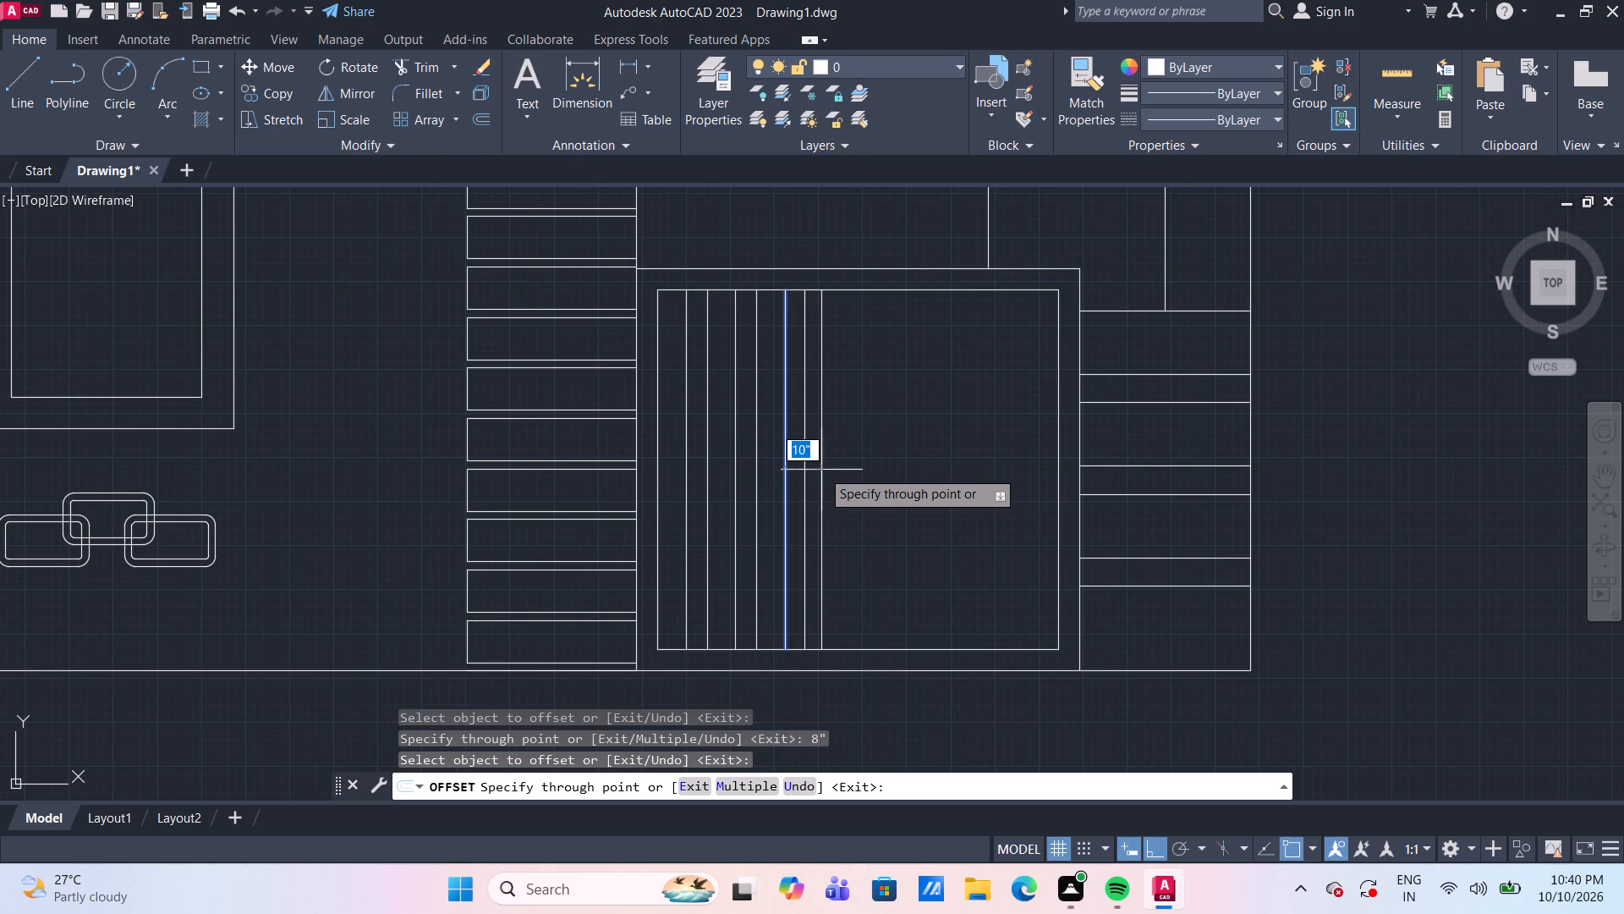
type("6\"")
key("Return")
scroll(780, 452, "up", 2)
key("Escape")
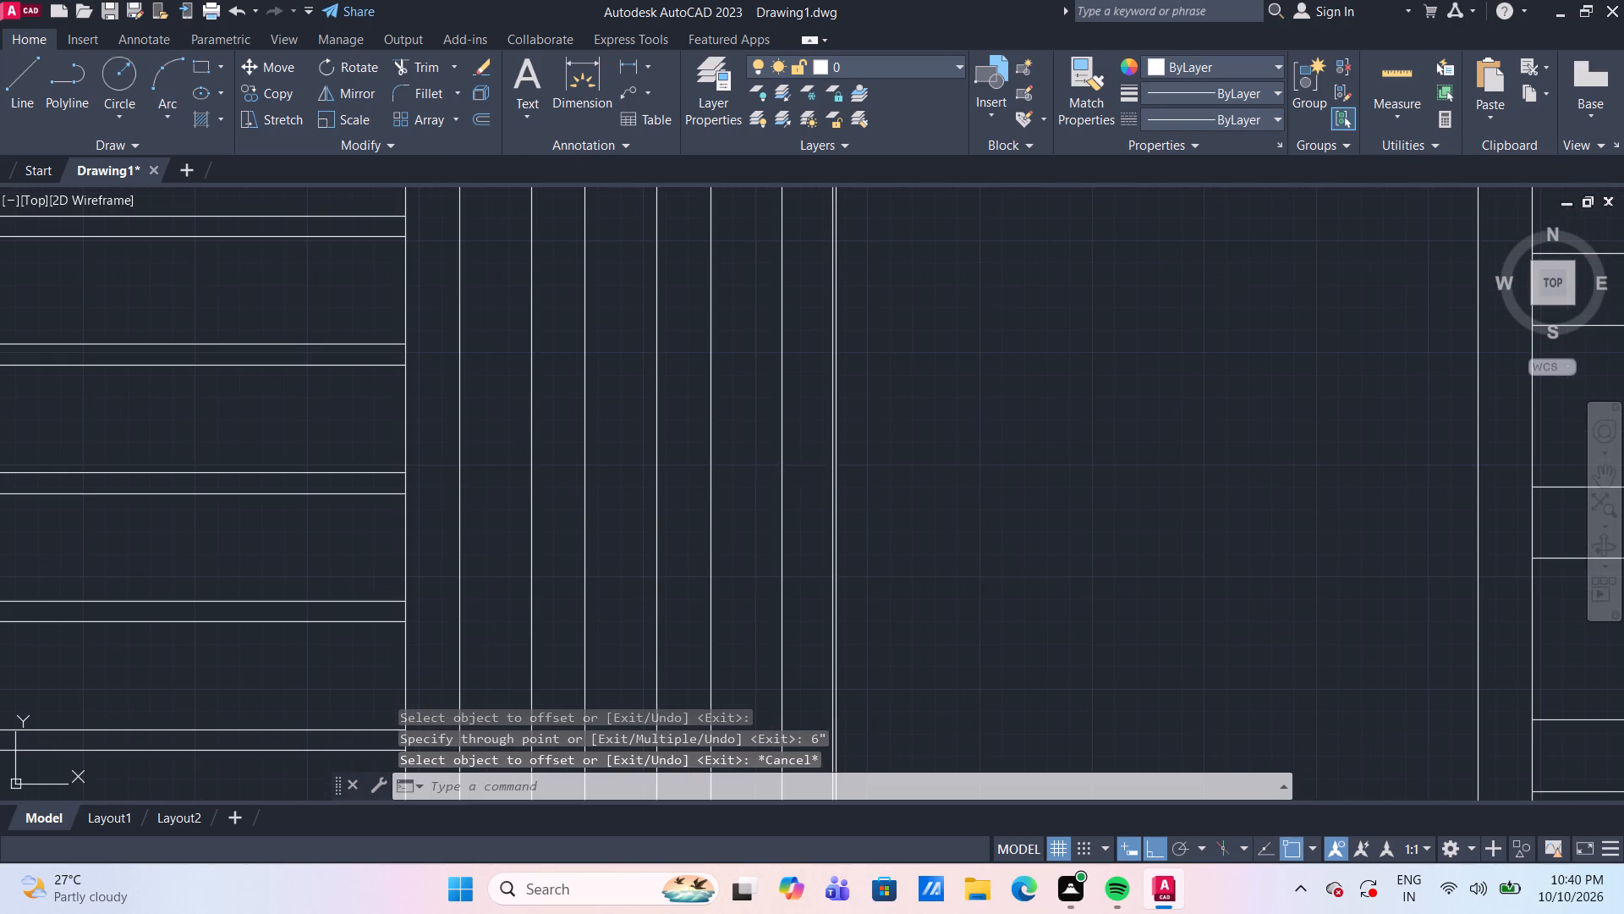
Delete the original divider line lying just beside the last 6" offset line.
left_click(833, 462)
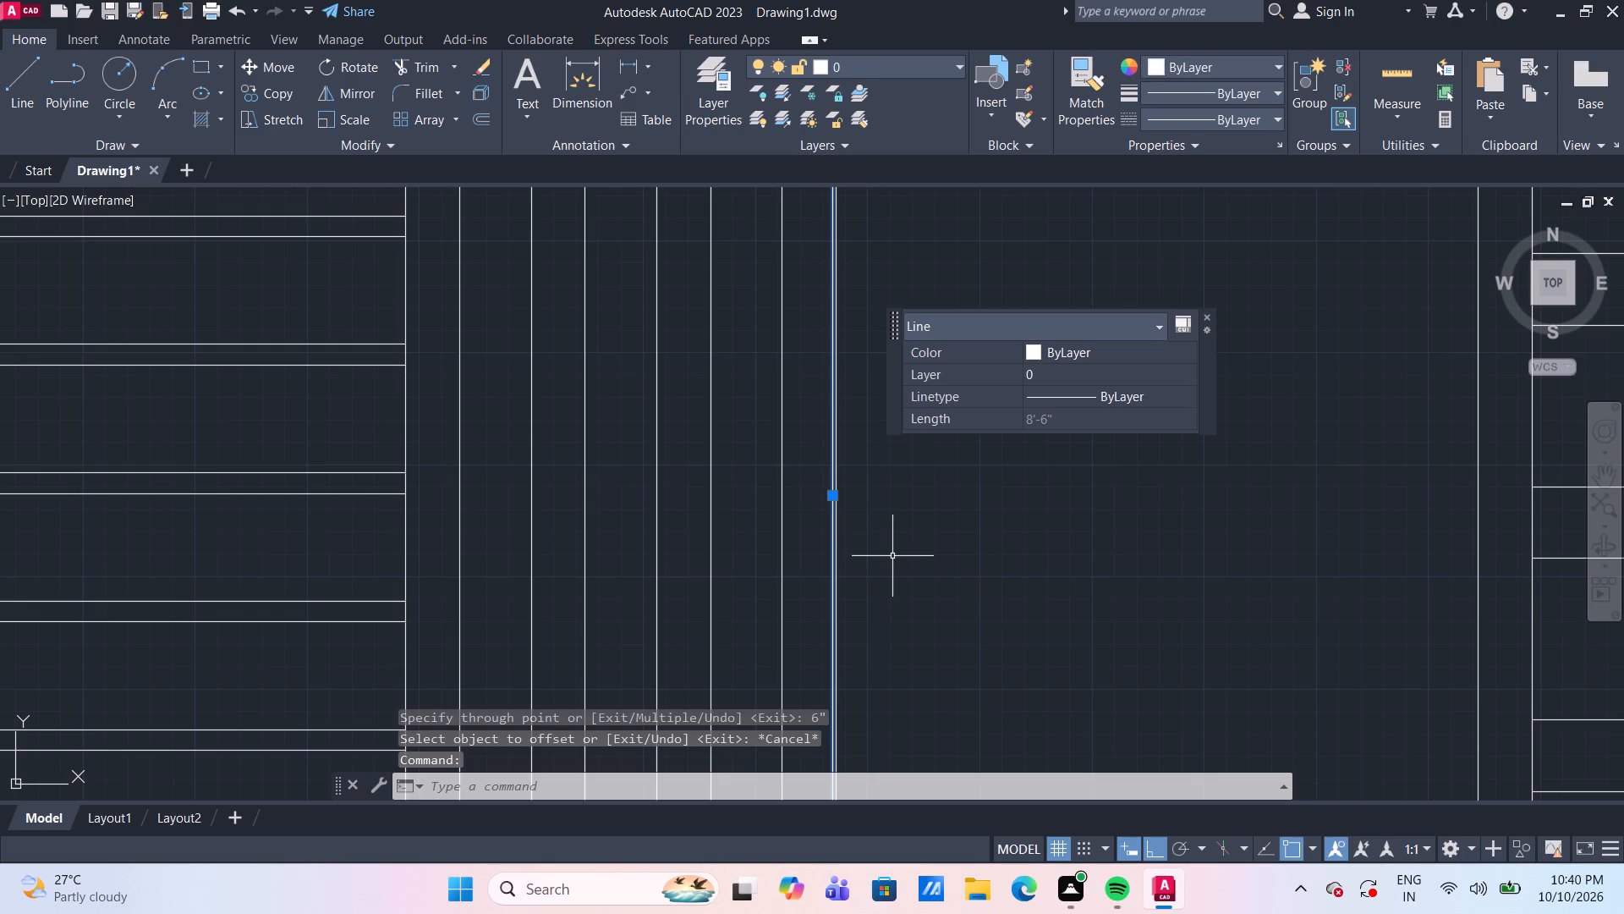
key("Delete")
Trim the inner frame's top and bottom lines across the three 6" gaps, leaving three 8" vertical strips and one wide panel.
scroll(896, 553, "down", 2)
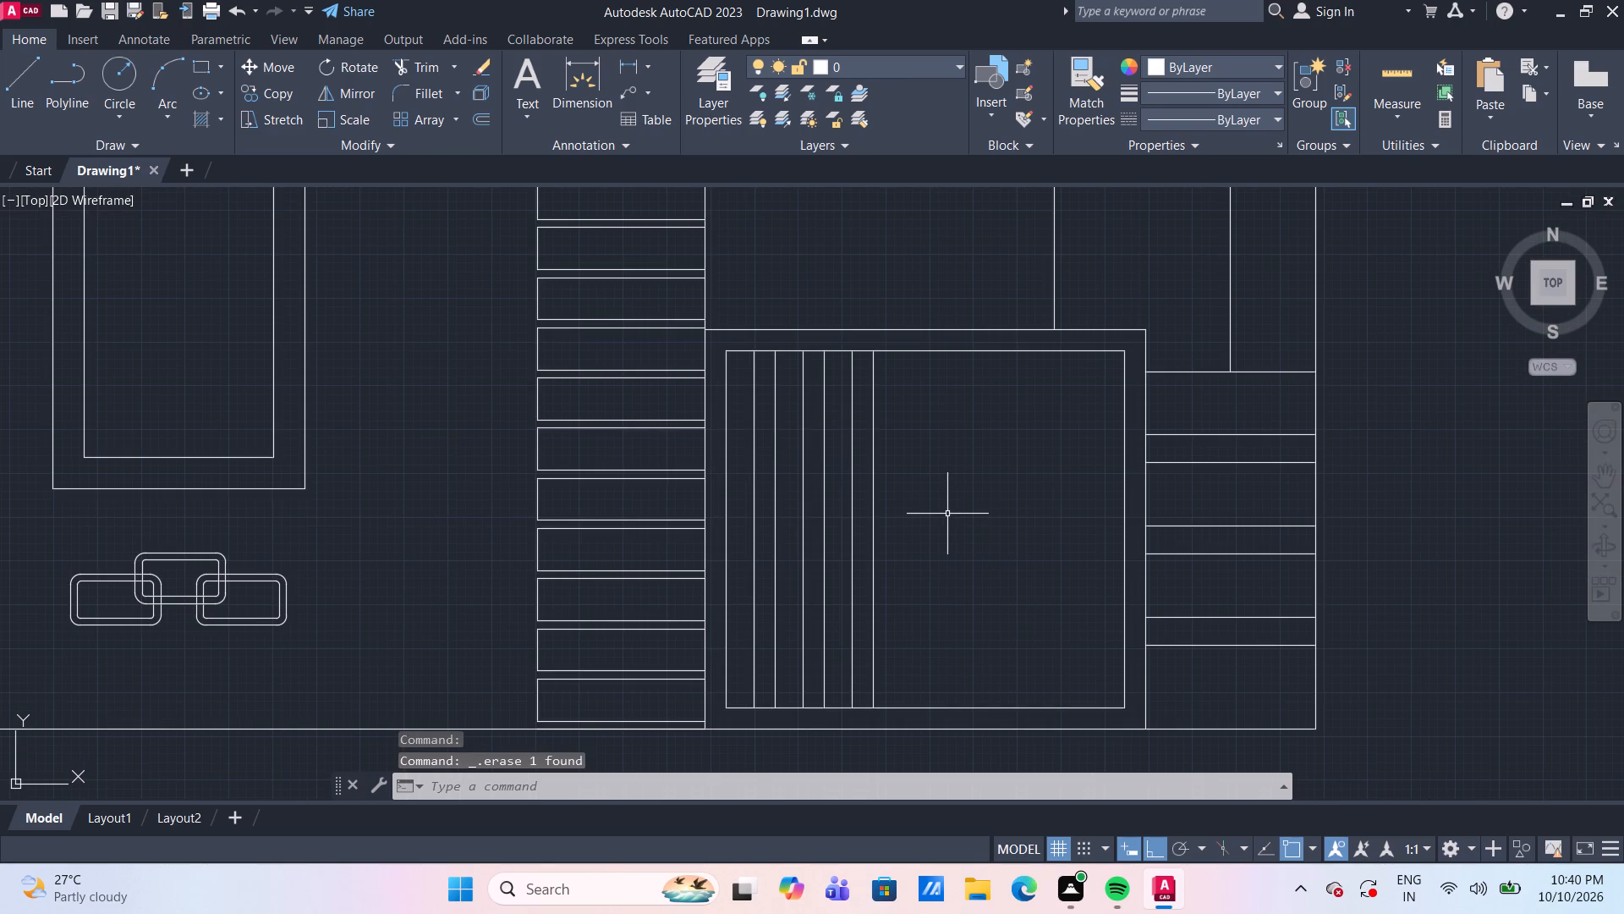
type("tr")
key("space")
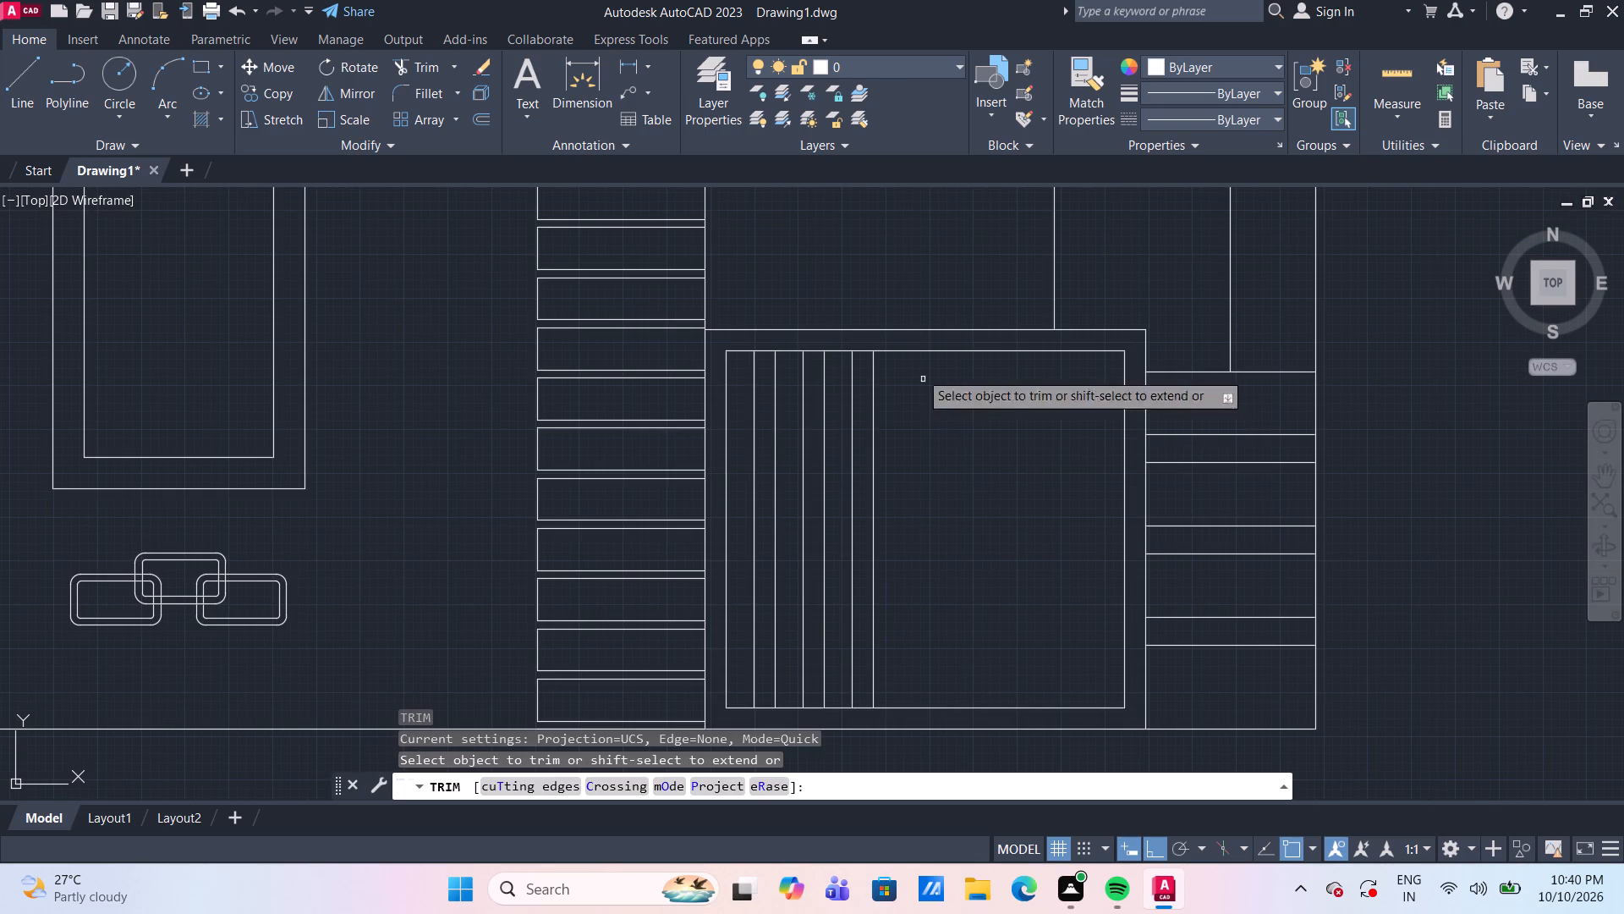
left_click(869, 353)
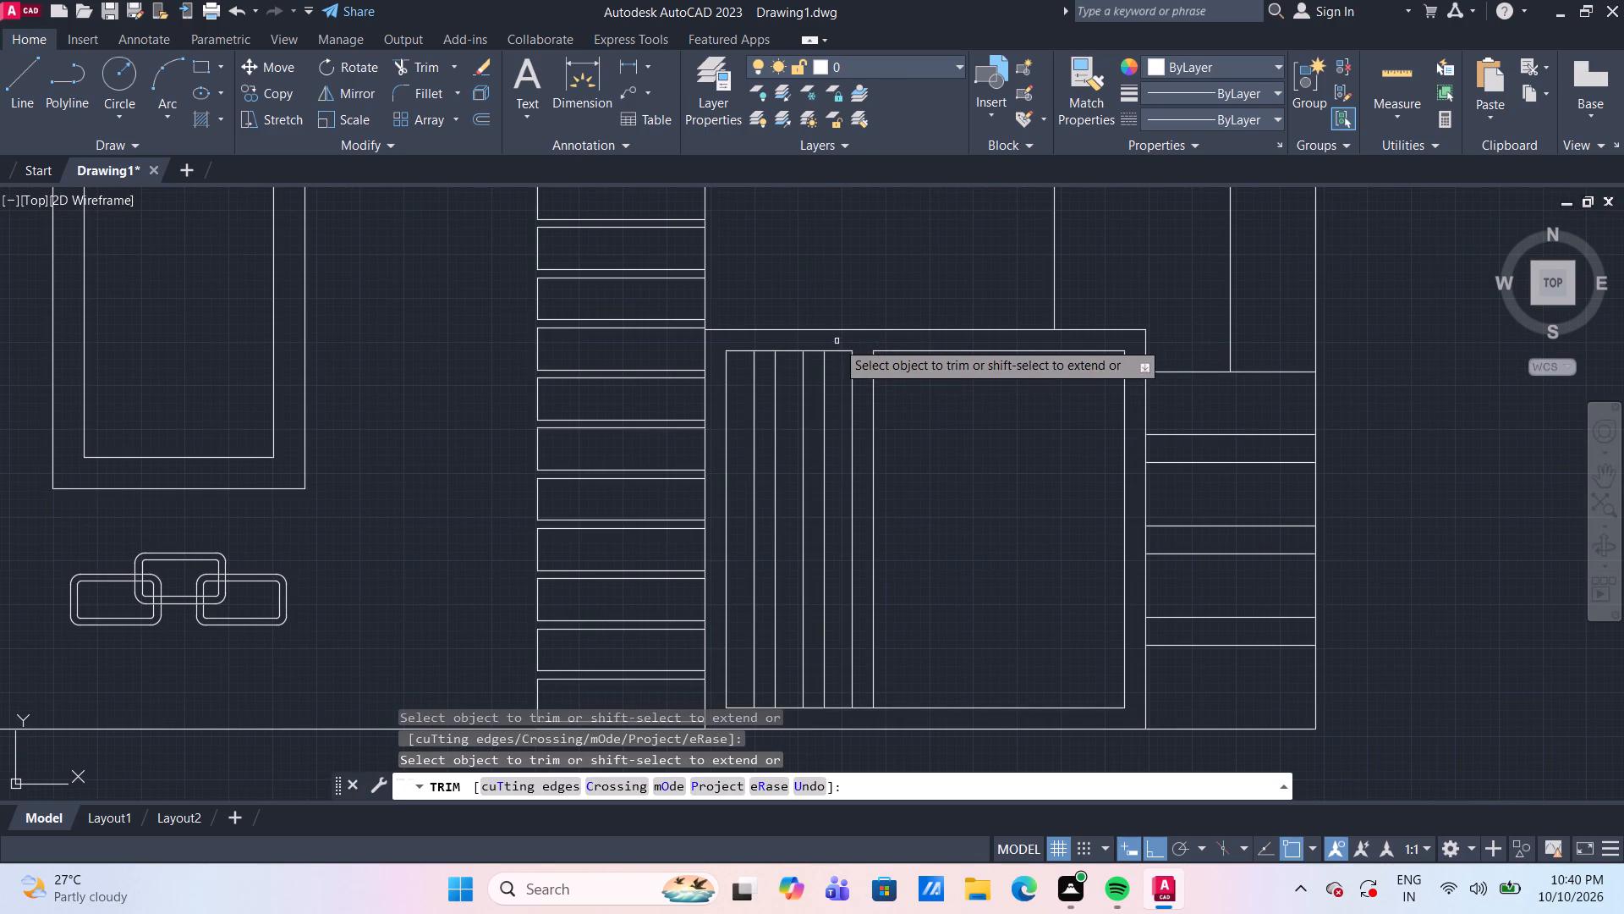
left_click(816, 352)
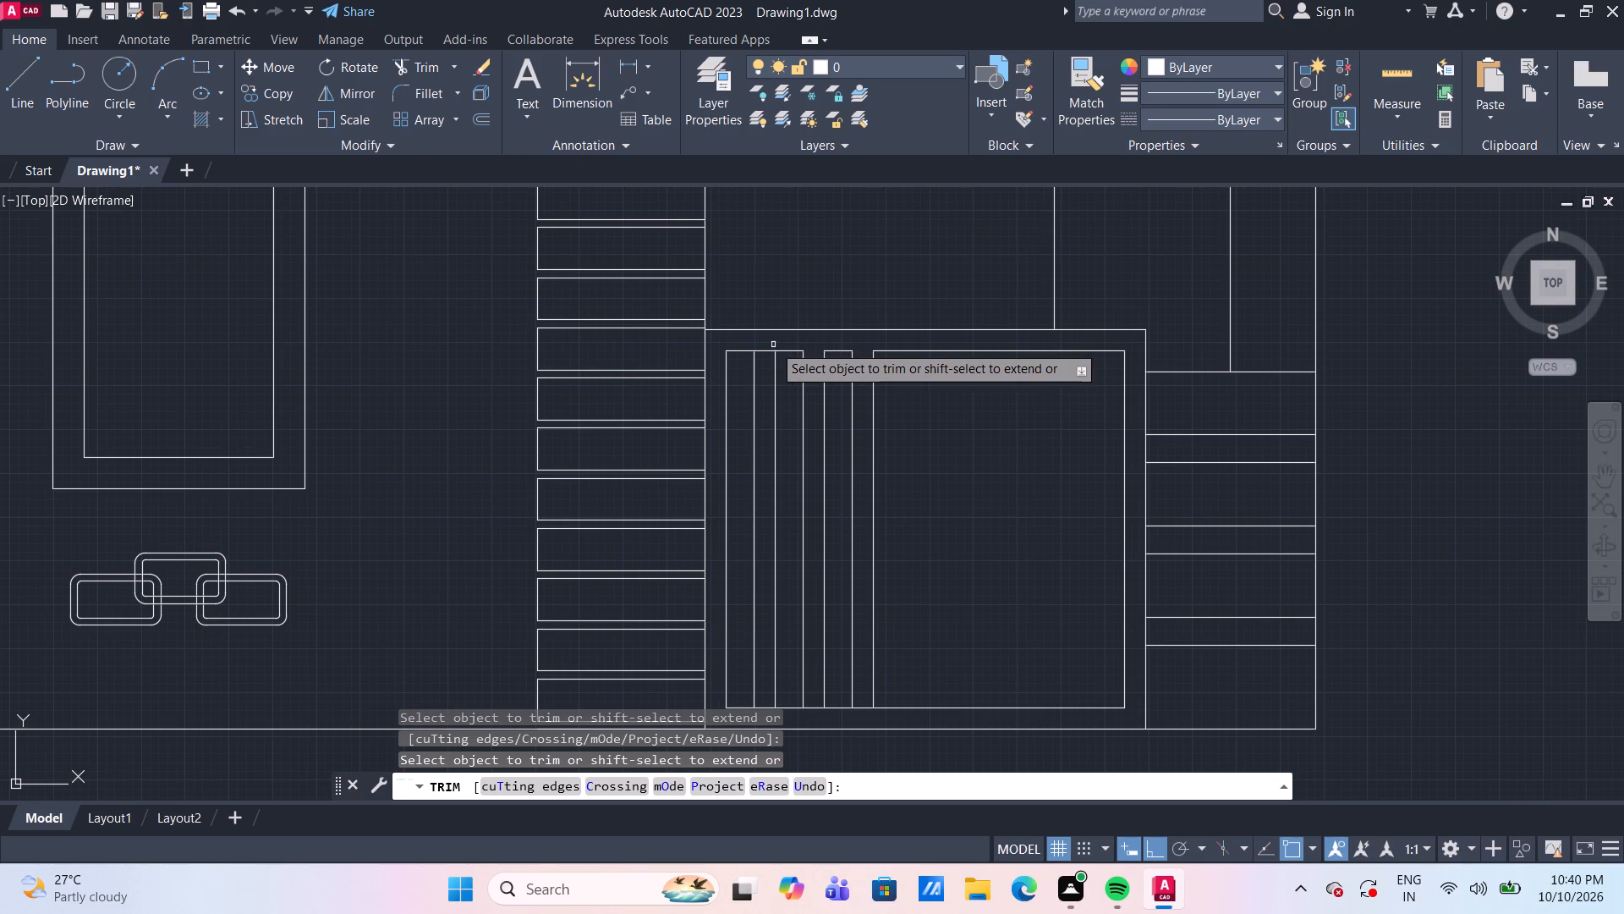
left_click(762, 354)
middle_click_drag(922, 529, 920, 458)
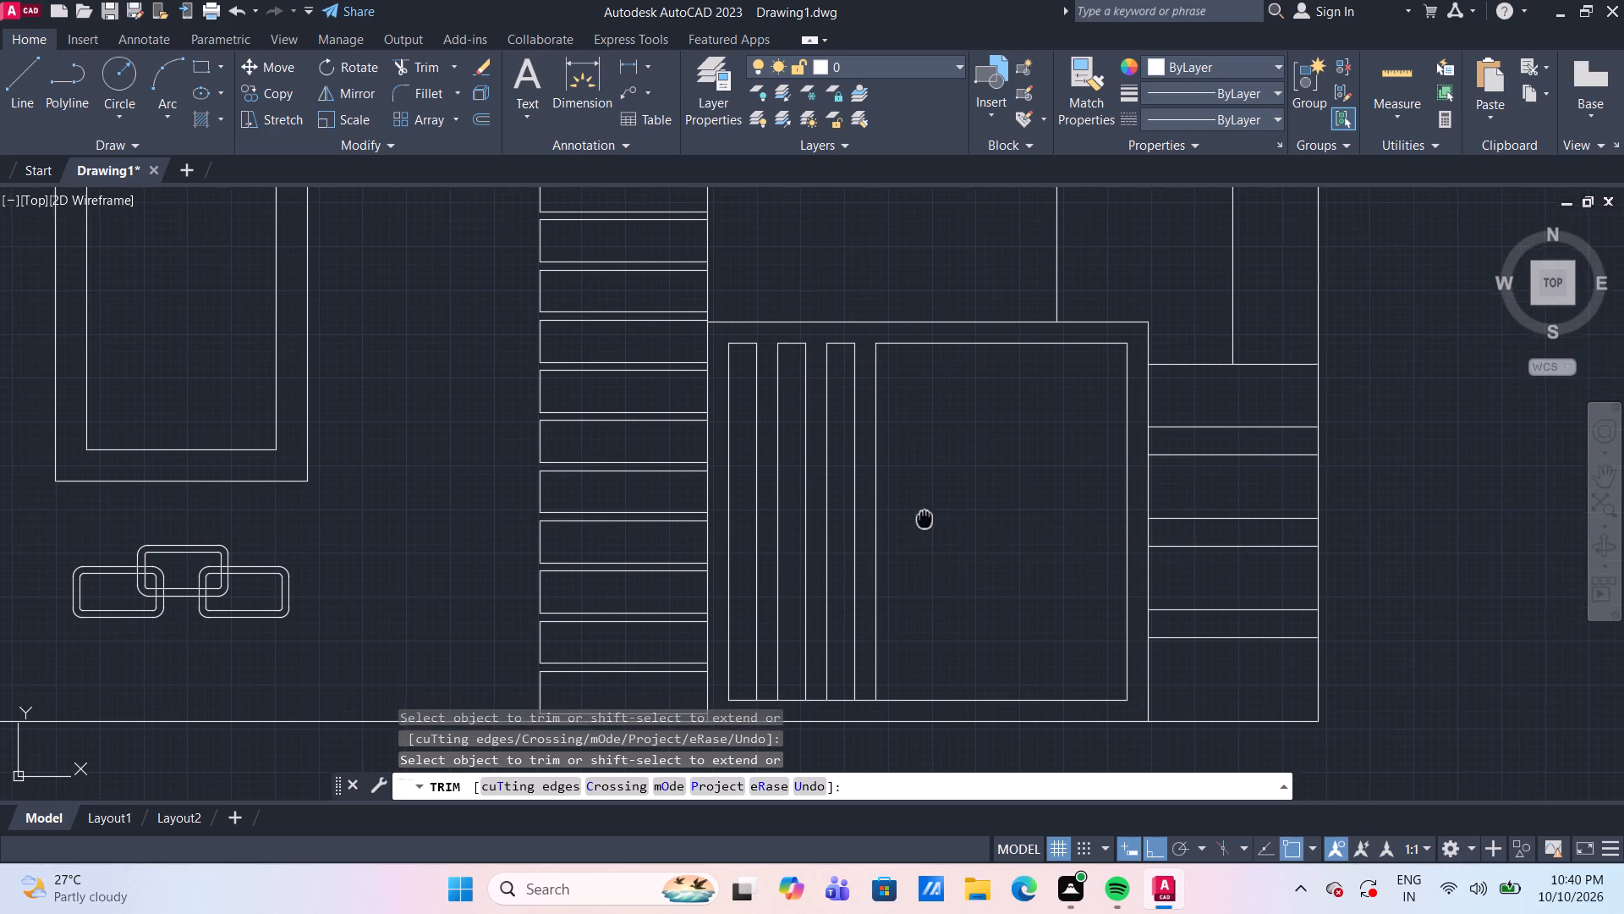
middle_click_drag(920, 458, 919, 391)
left_click(861, 570)
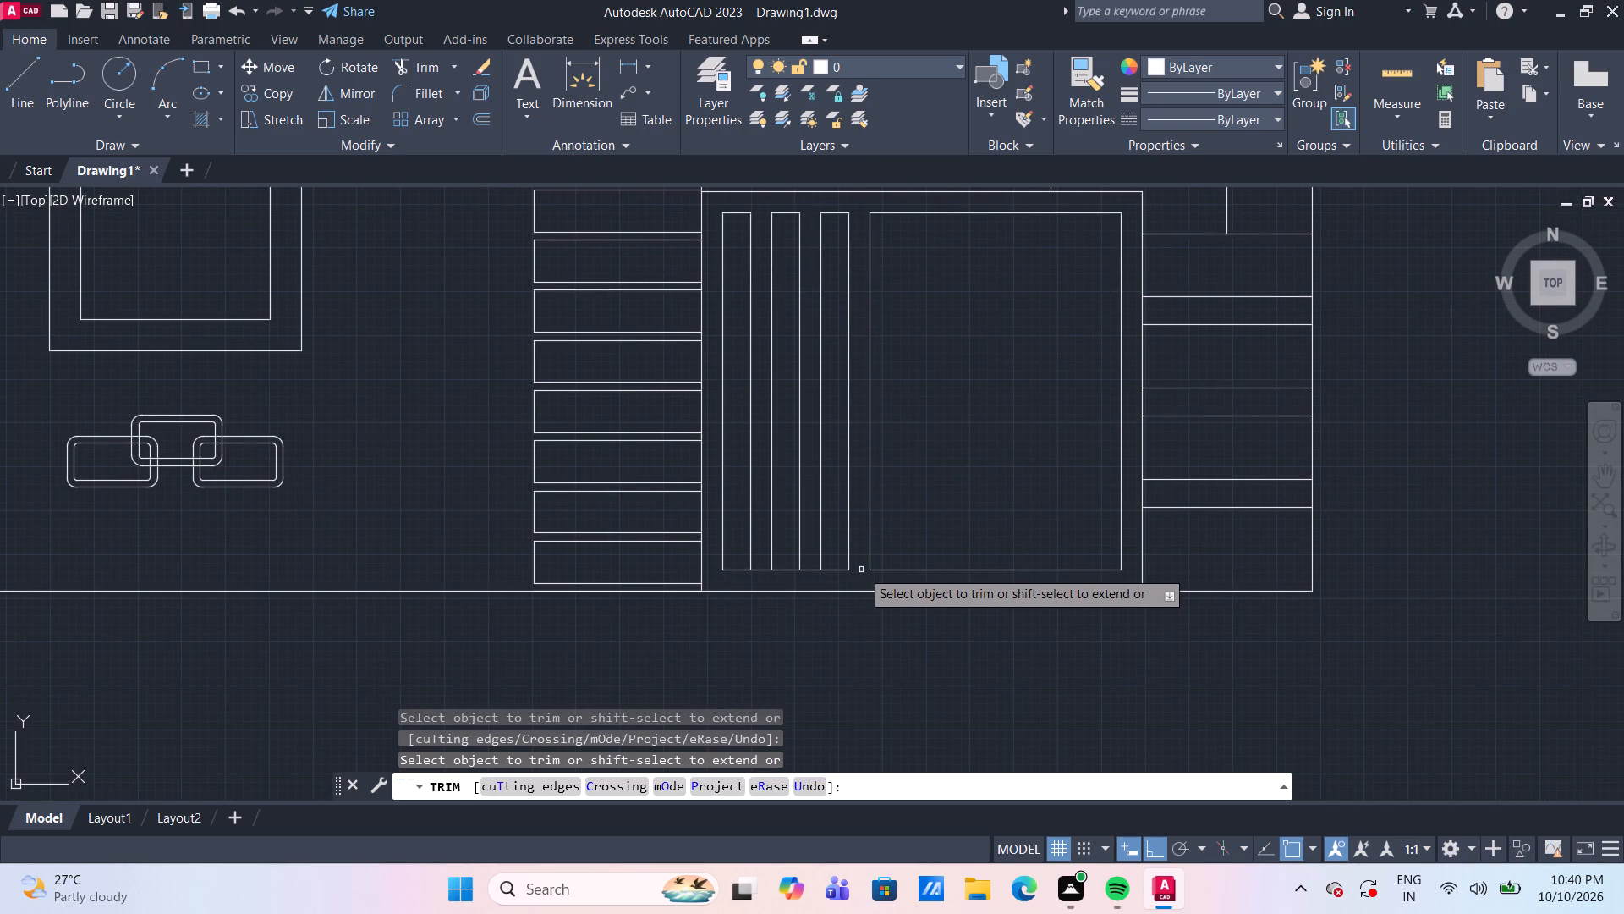
left_click(808, 571)
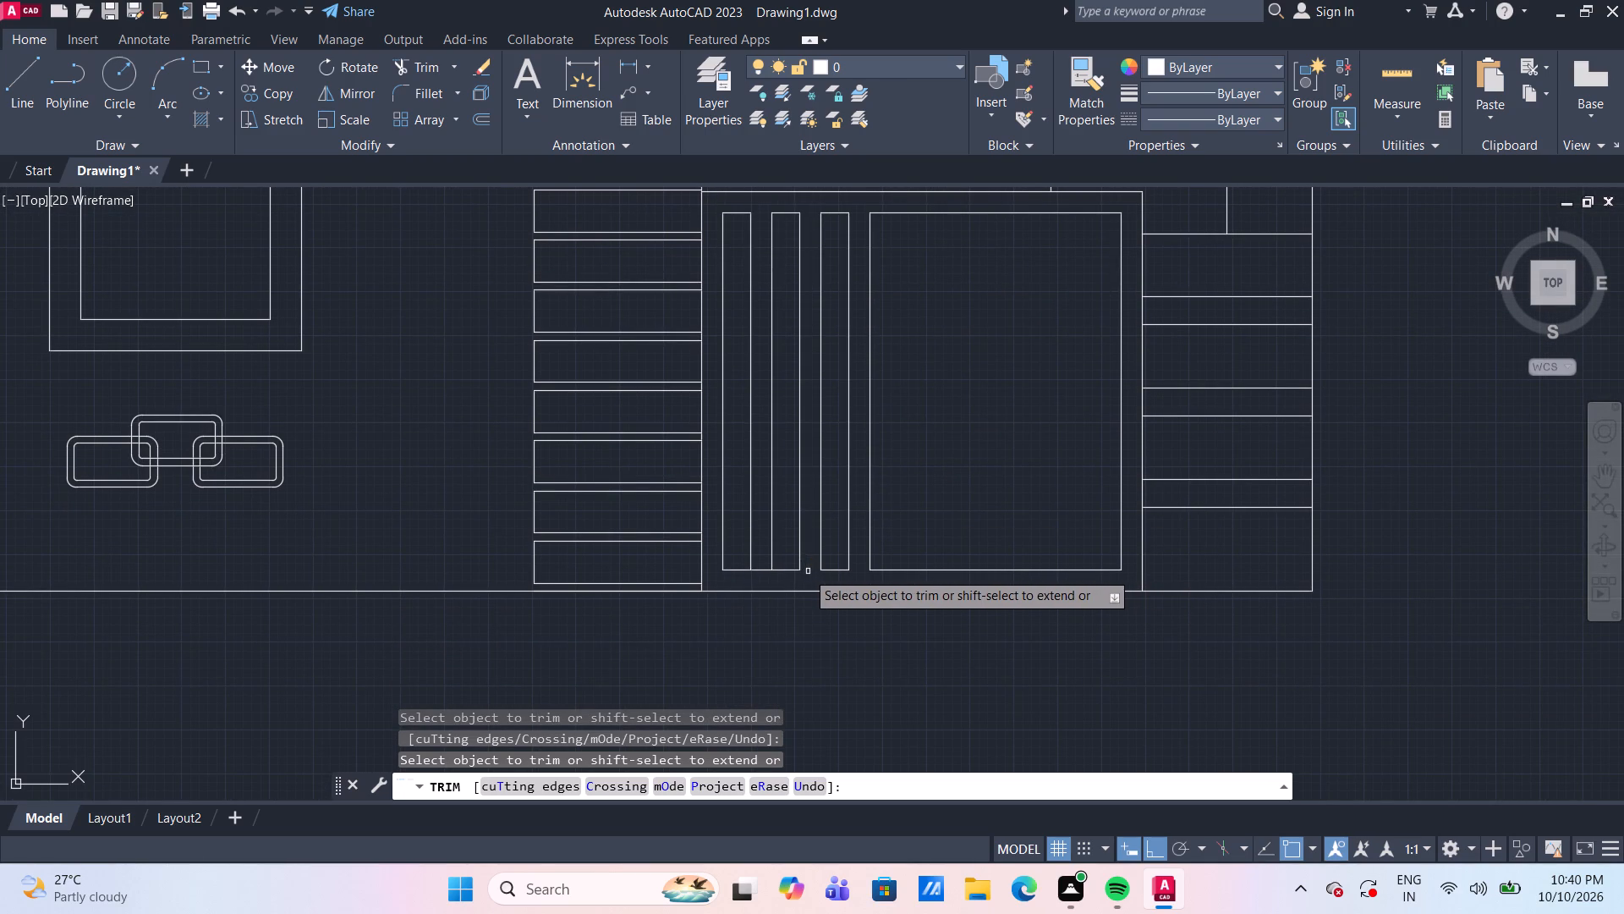
left_click(765, 570)
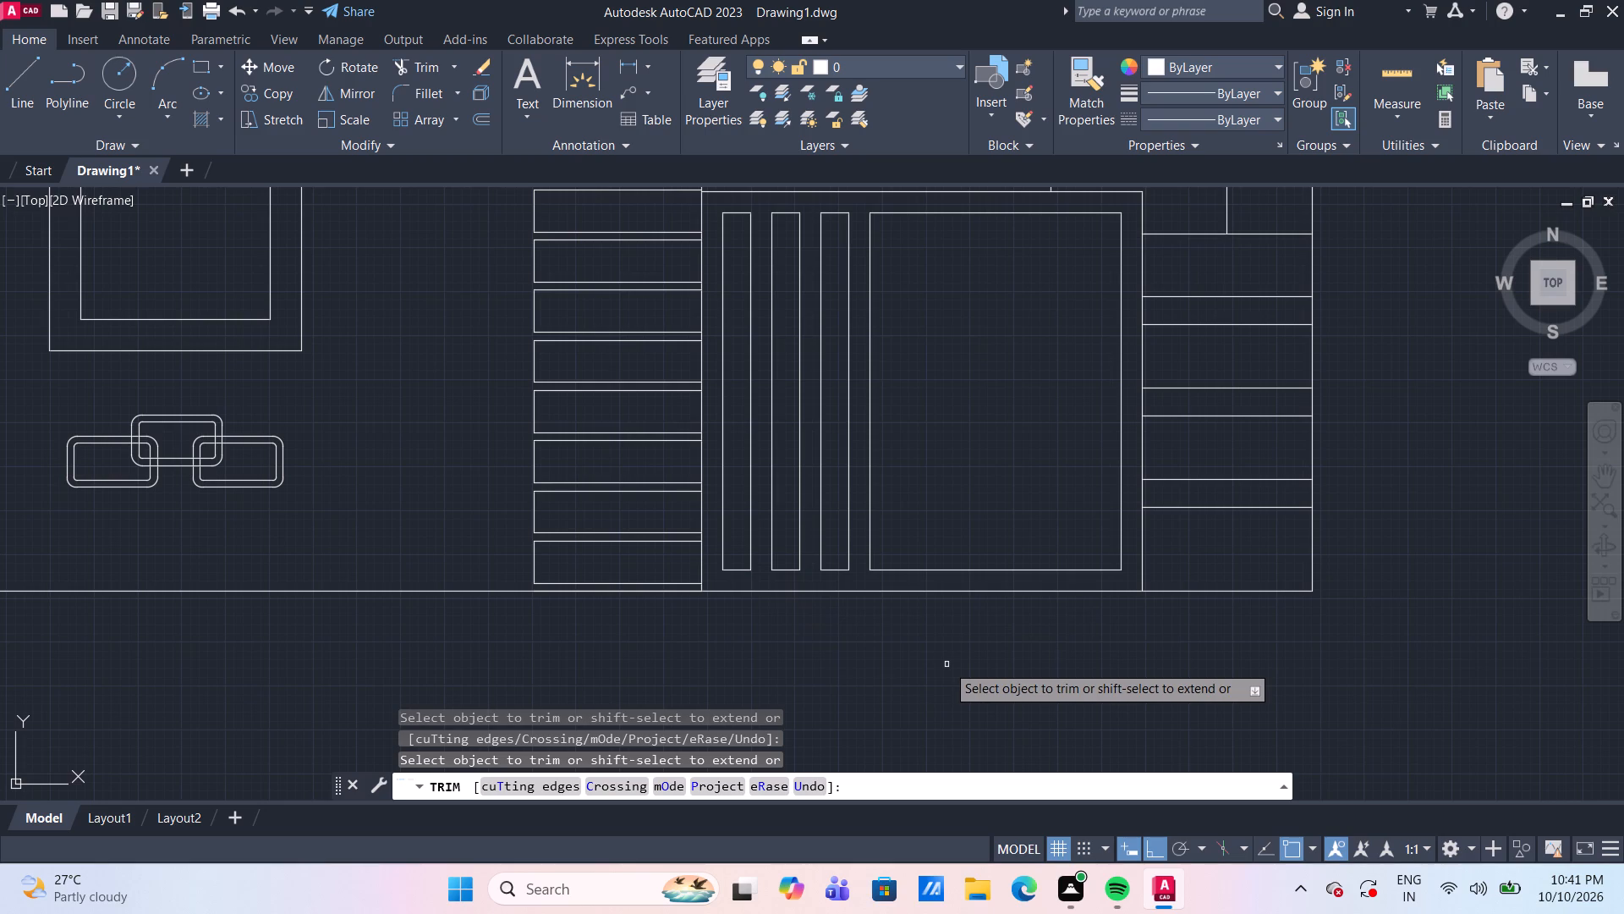
Delete the six horizontal lines in the narrow bay beside the framed opening's wide panel.
key("Escape")
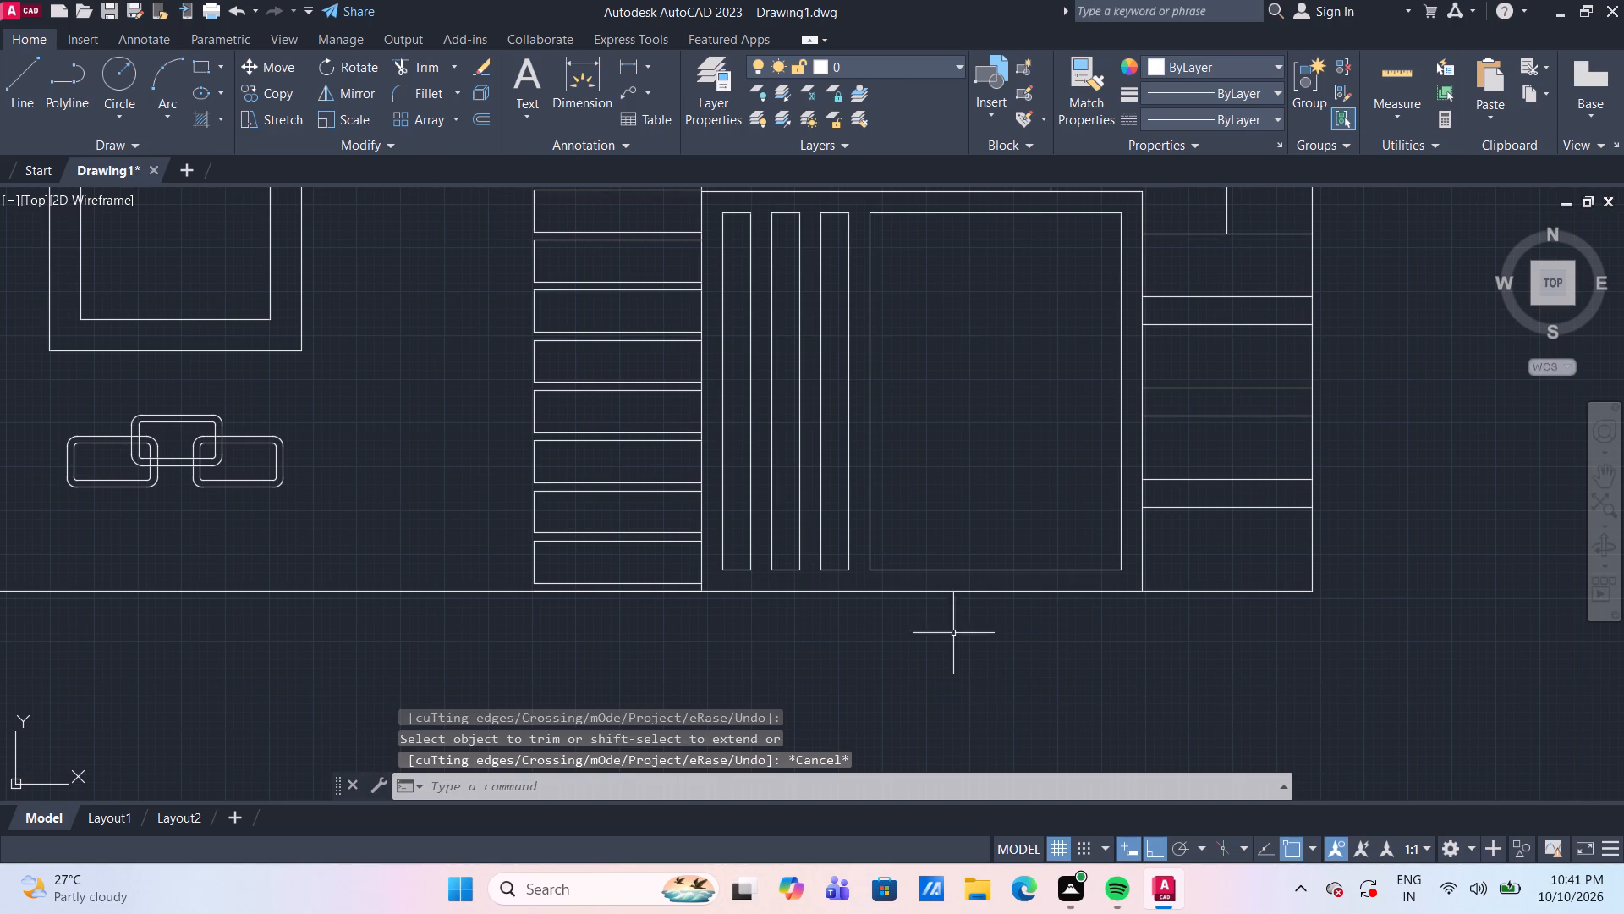
middle_click_drag(987, 462, 873, 518)
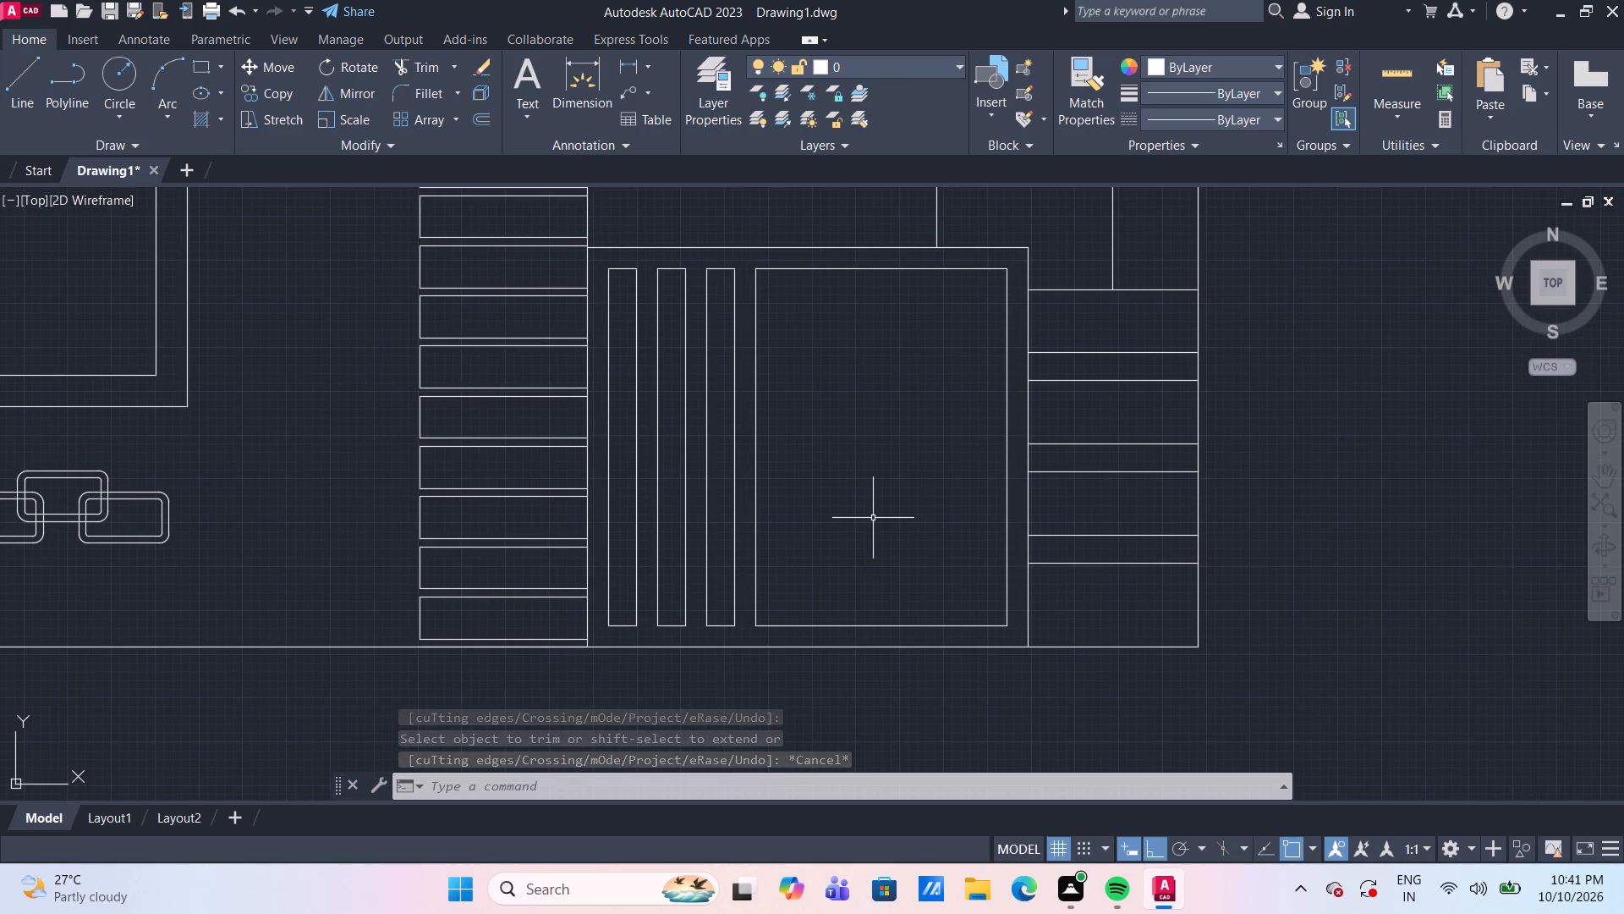
scroll(873, 518, "down", 2)
scroll(961, 497, "up", 2)
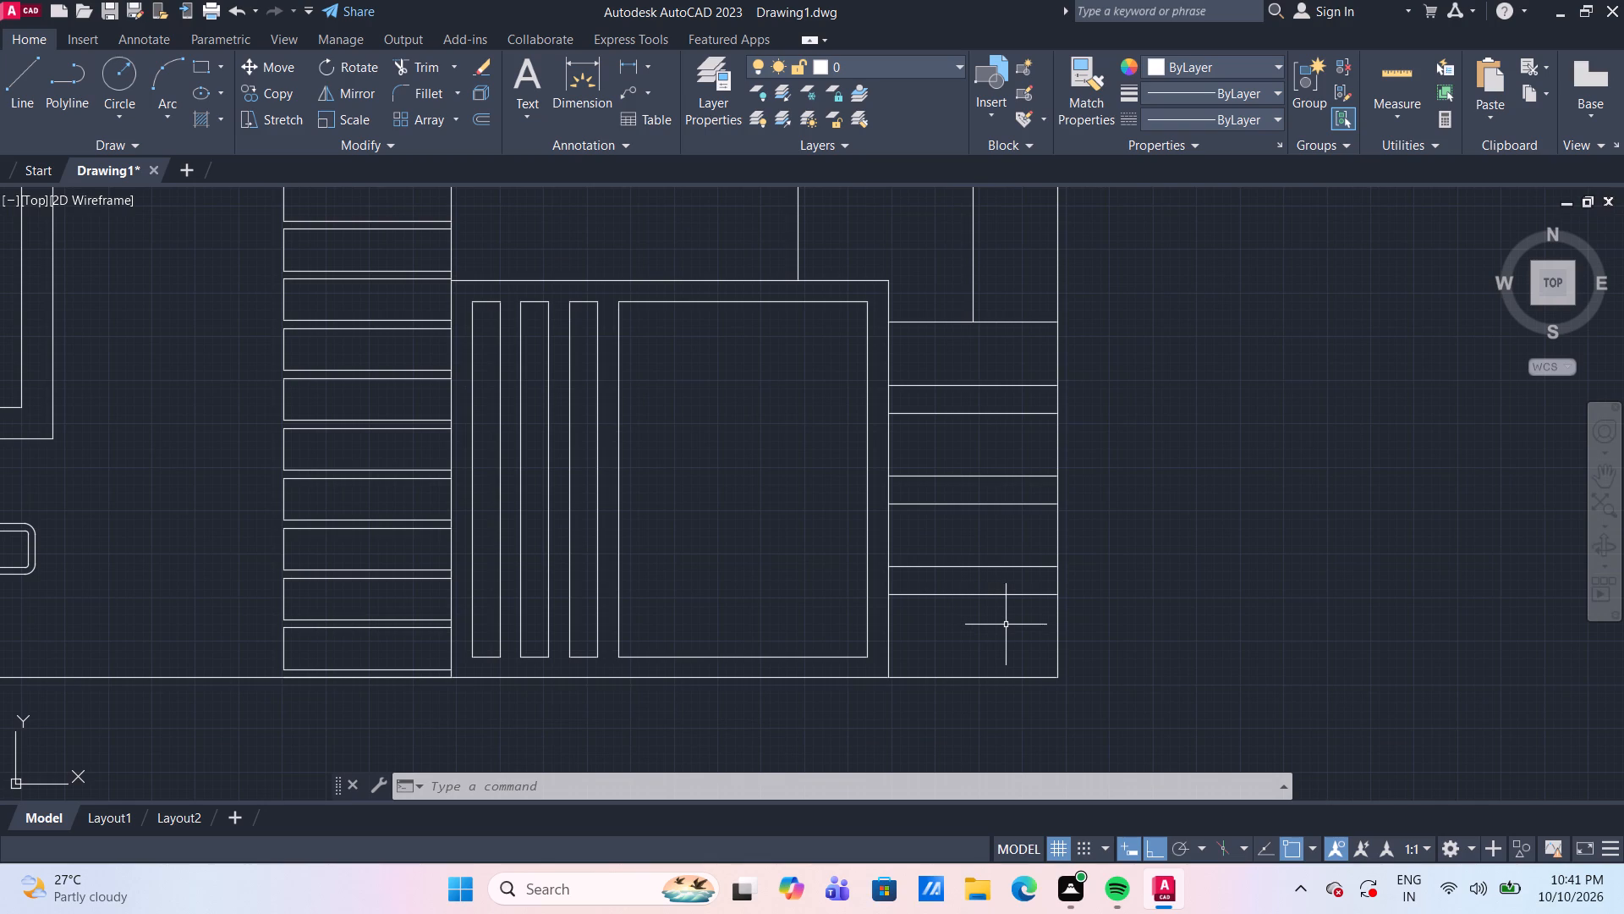
left_click_drag(1009, 625, 1000, 587)
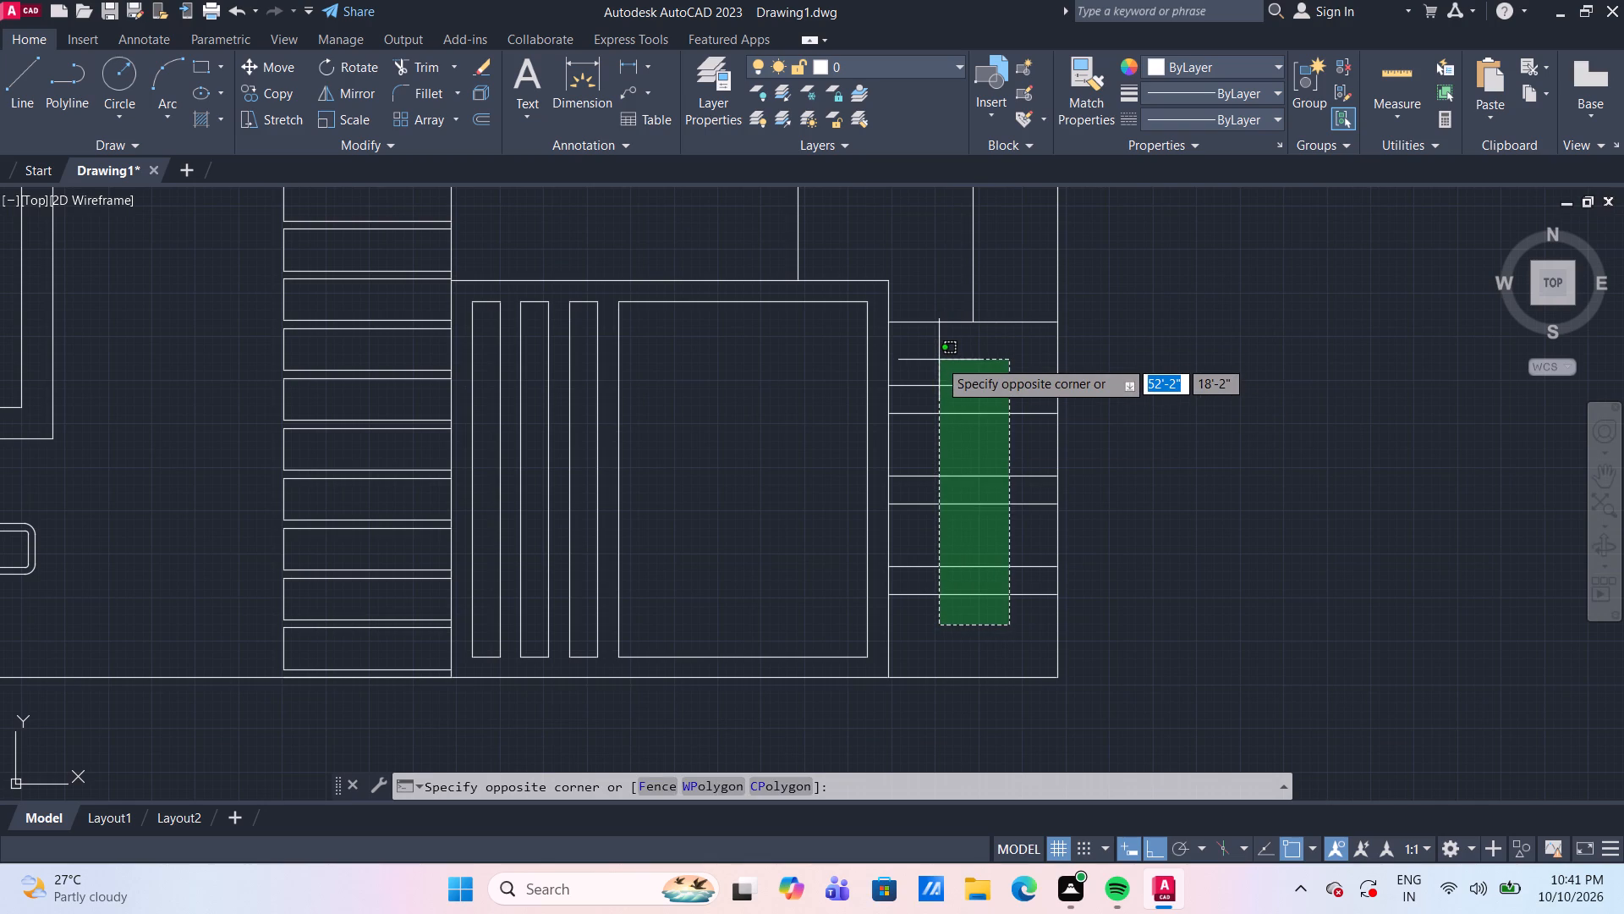
left_click(939, 360)
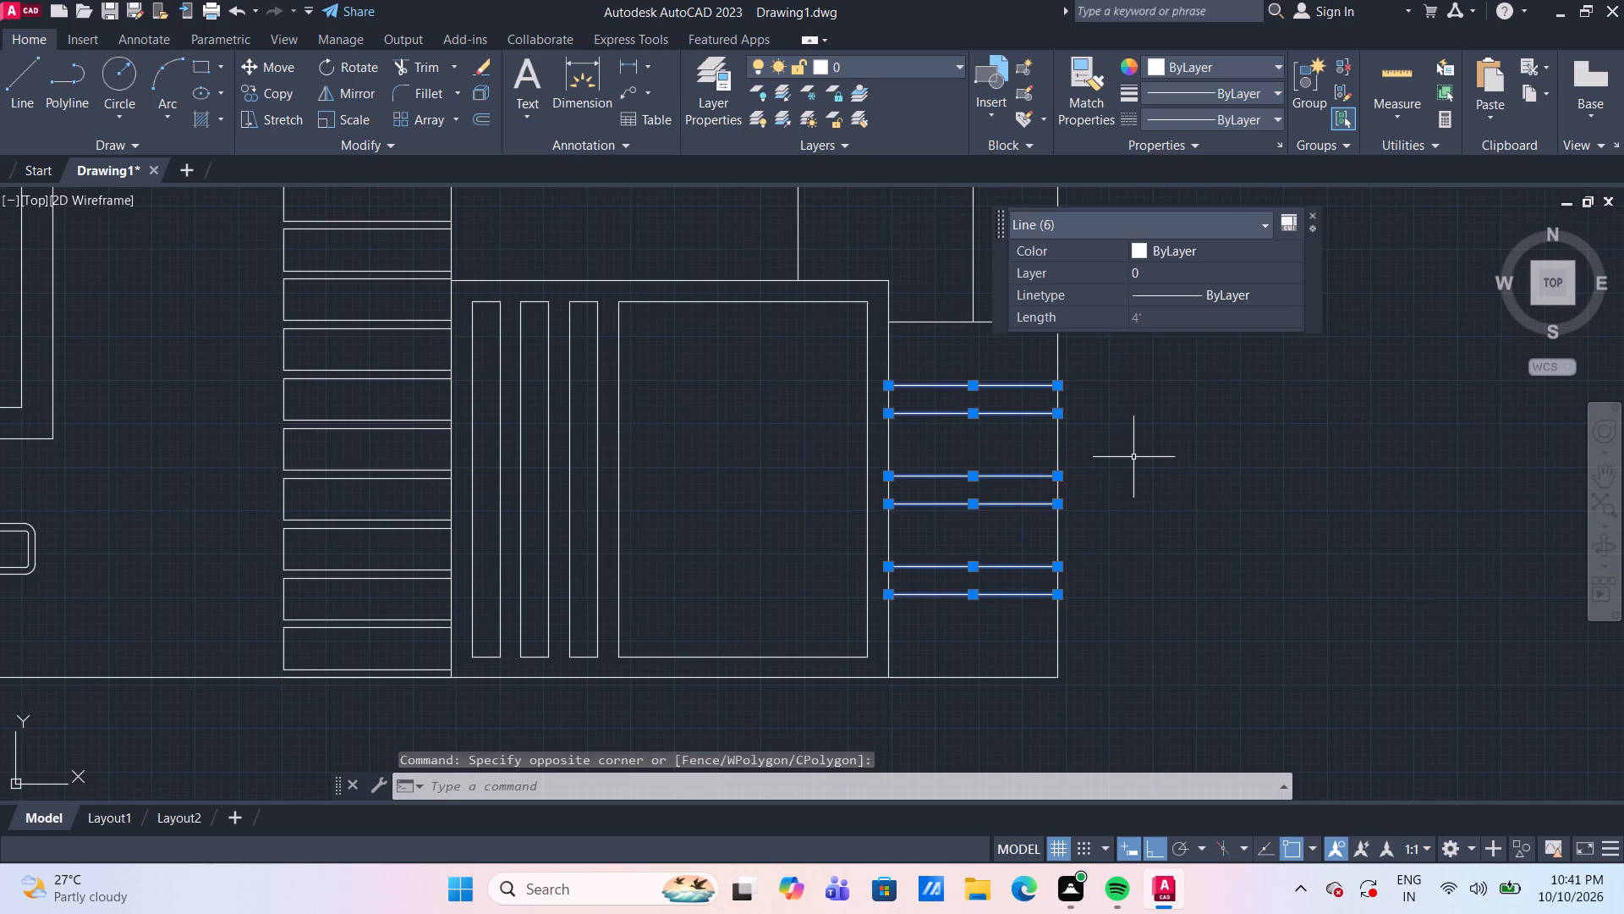
key("Delete")
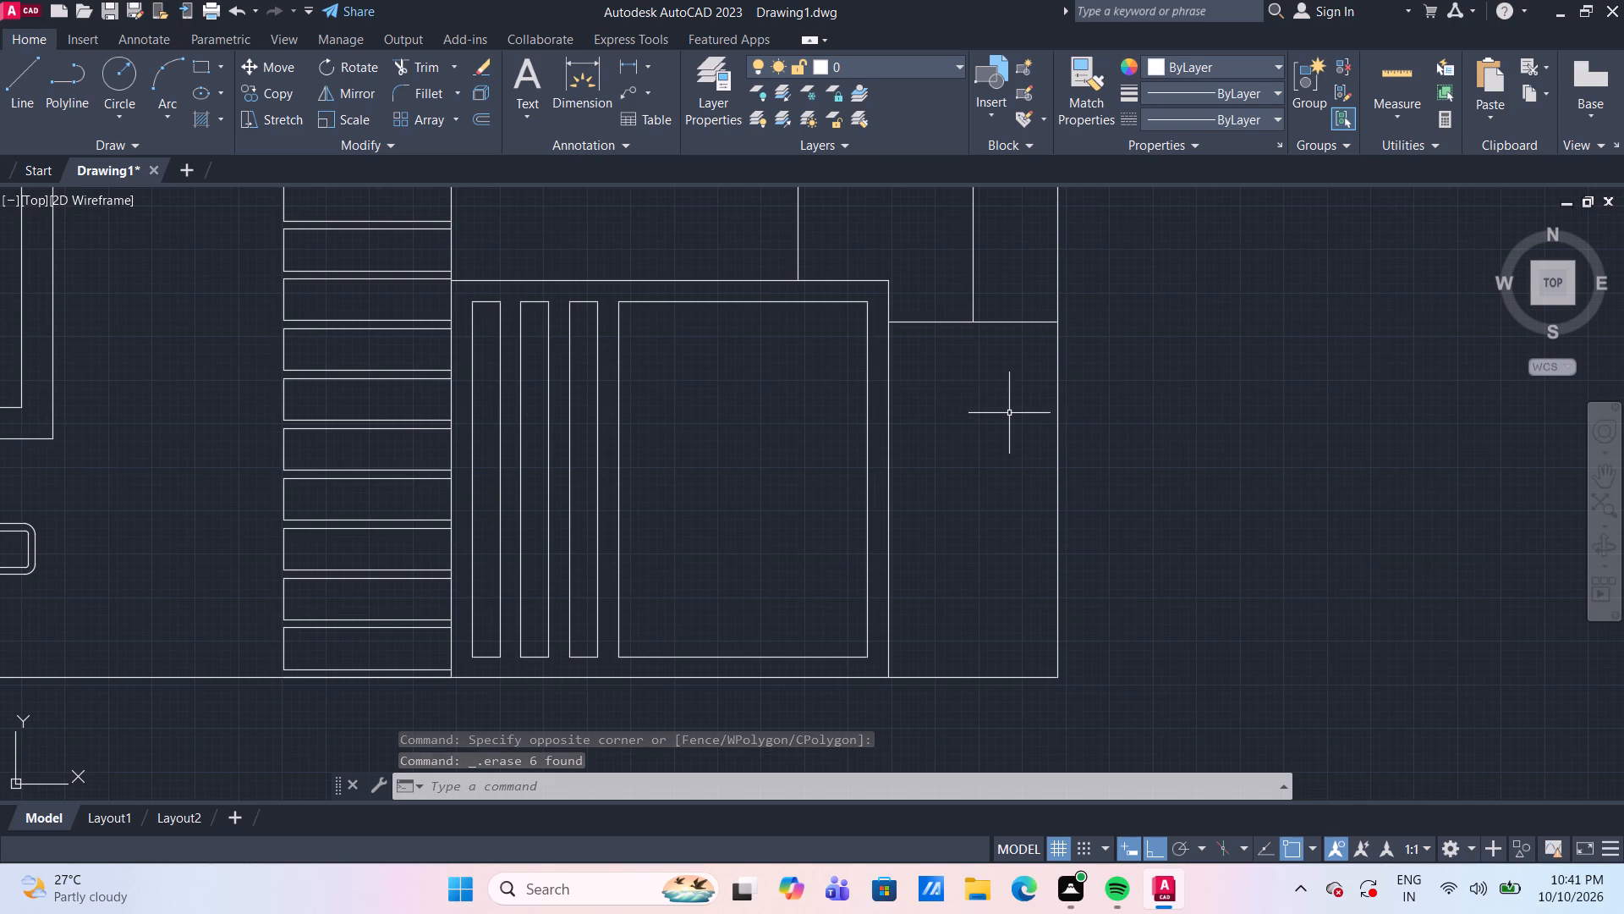
Offset the narrow bay's top line 1' downward, and offset that new line a further 4".
type("o")
key("space")
key("space")
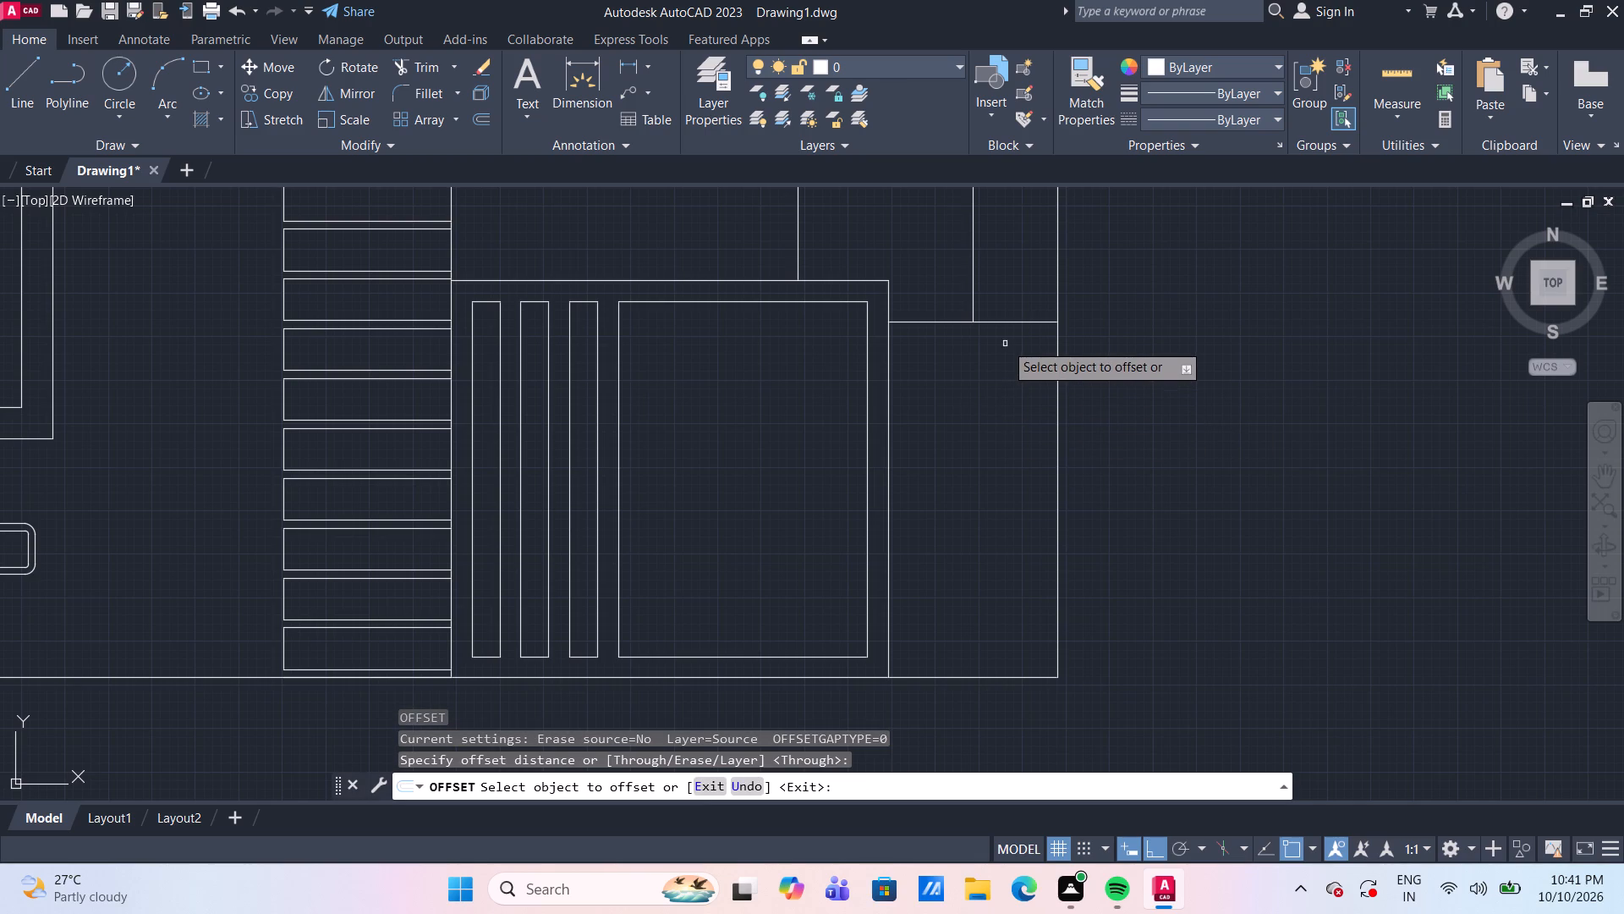
left_click(1006, 320)
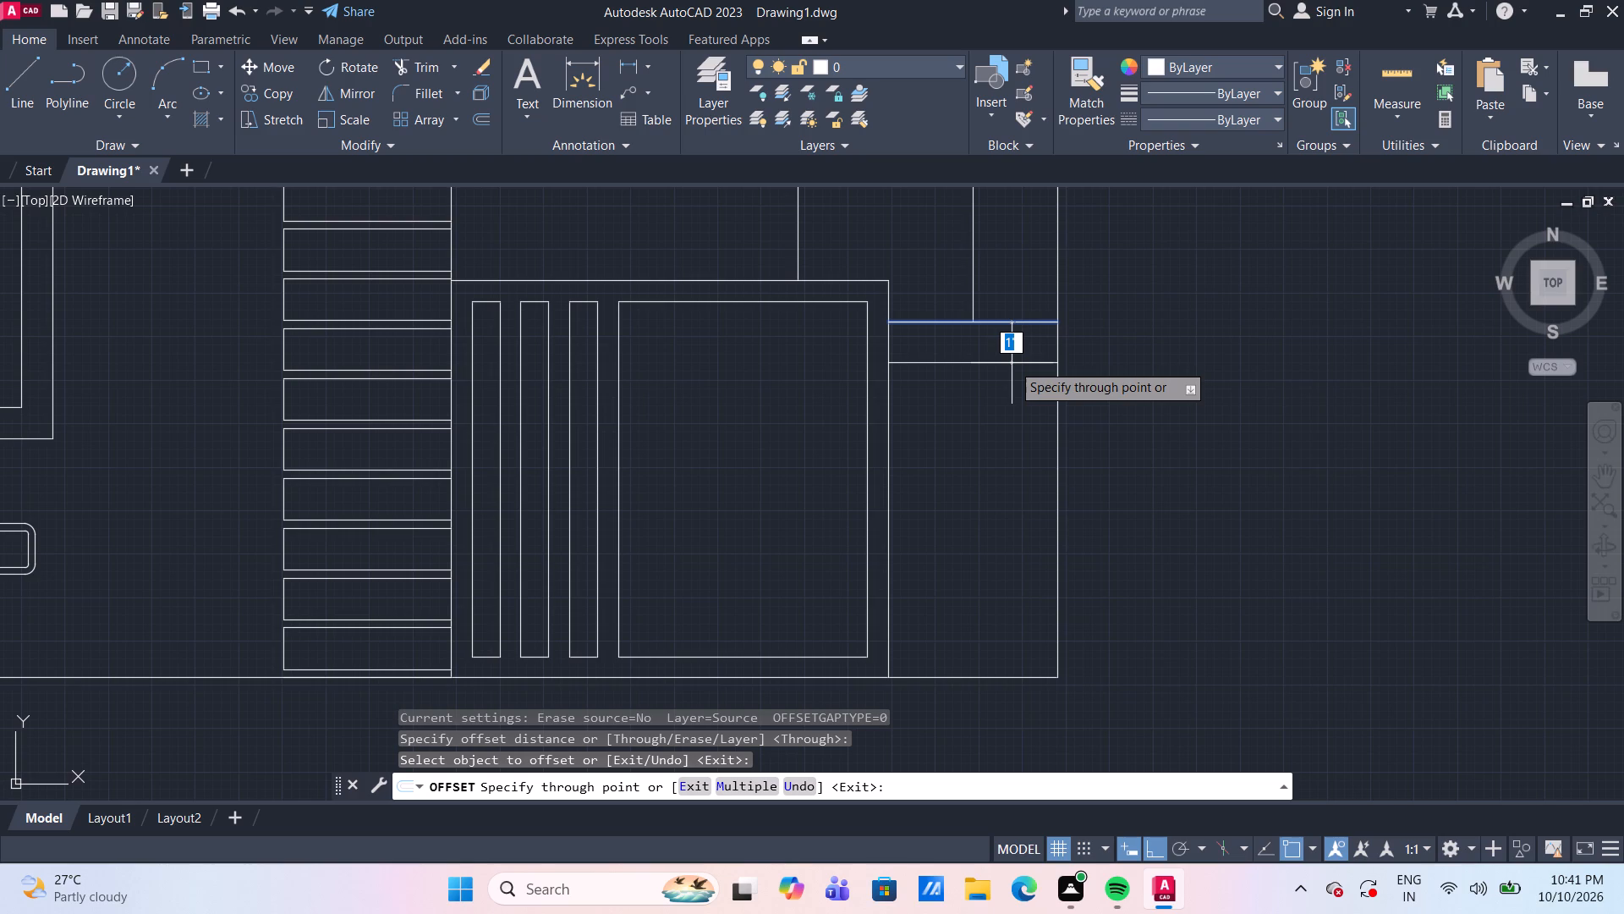
type("1'")
key("Return")
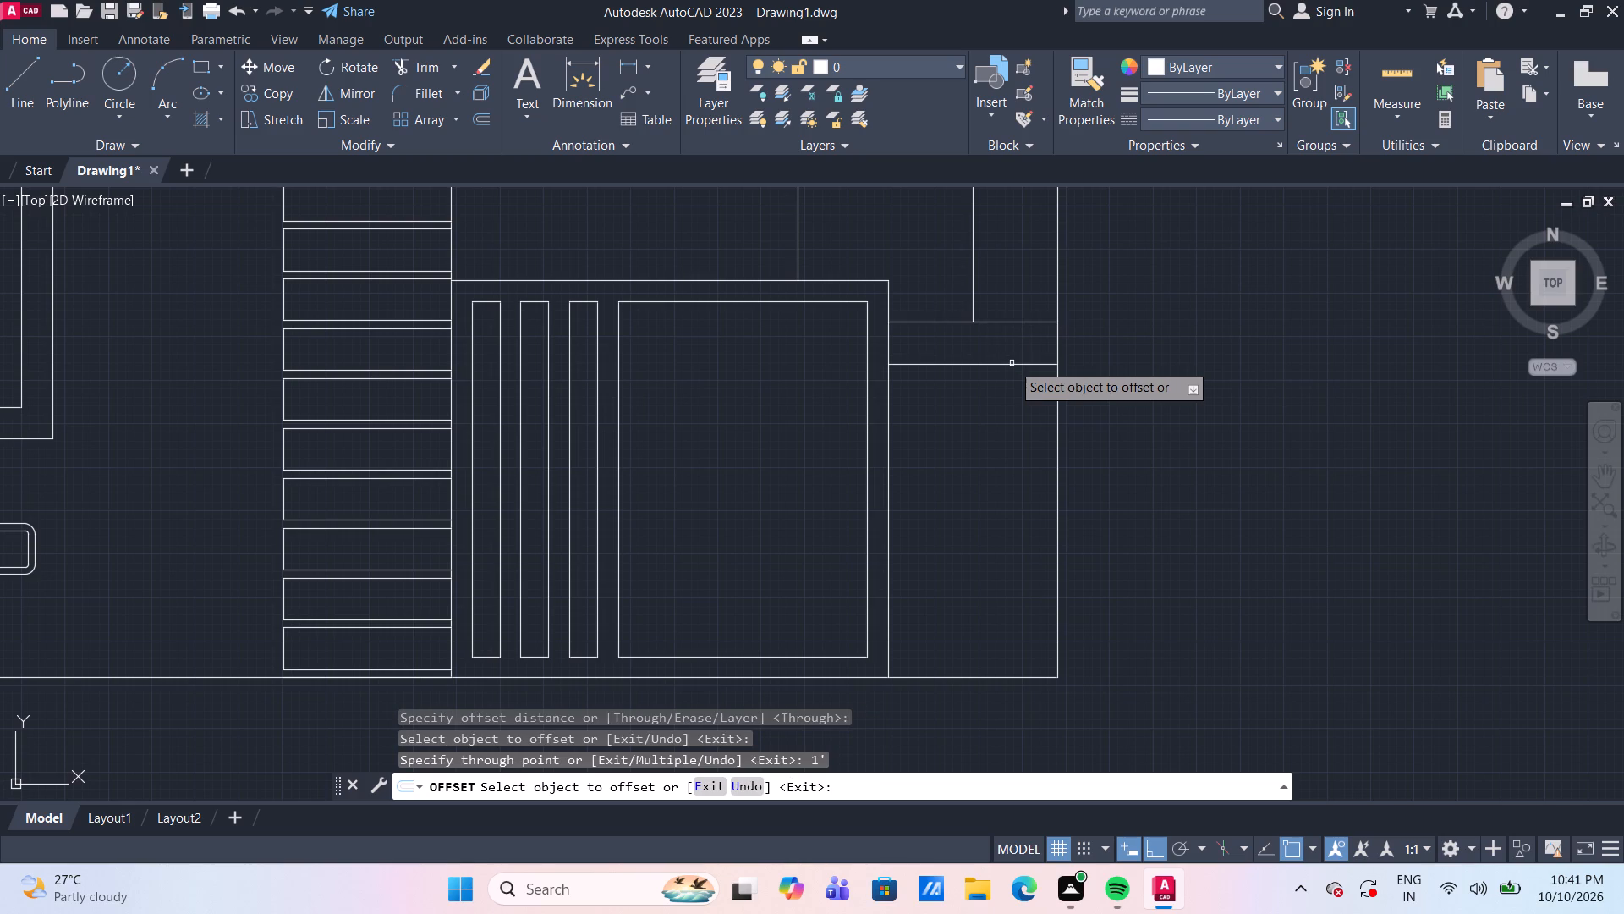
left_click(1012, 364)
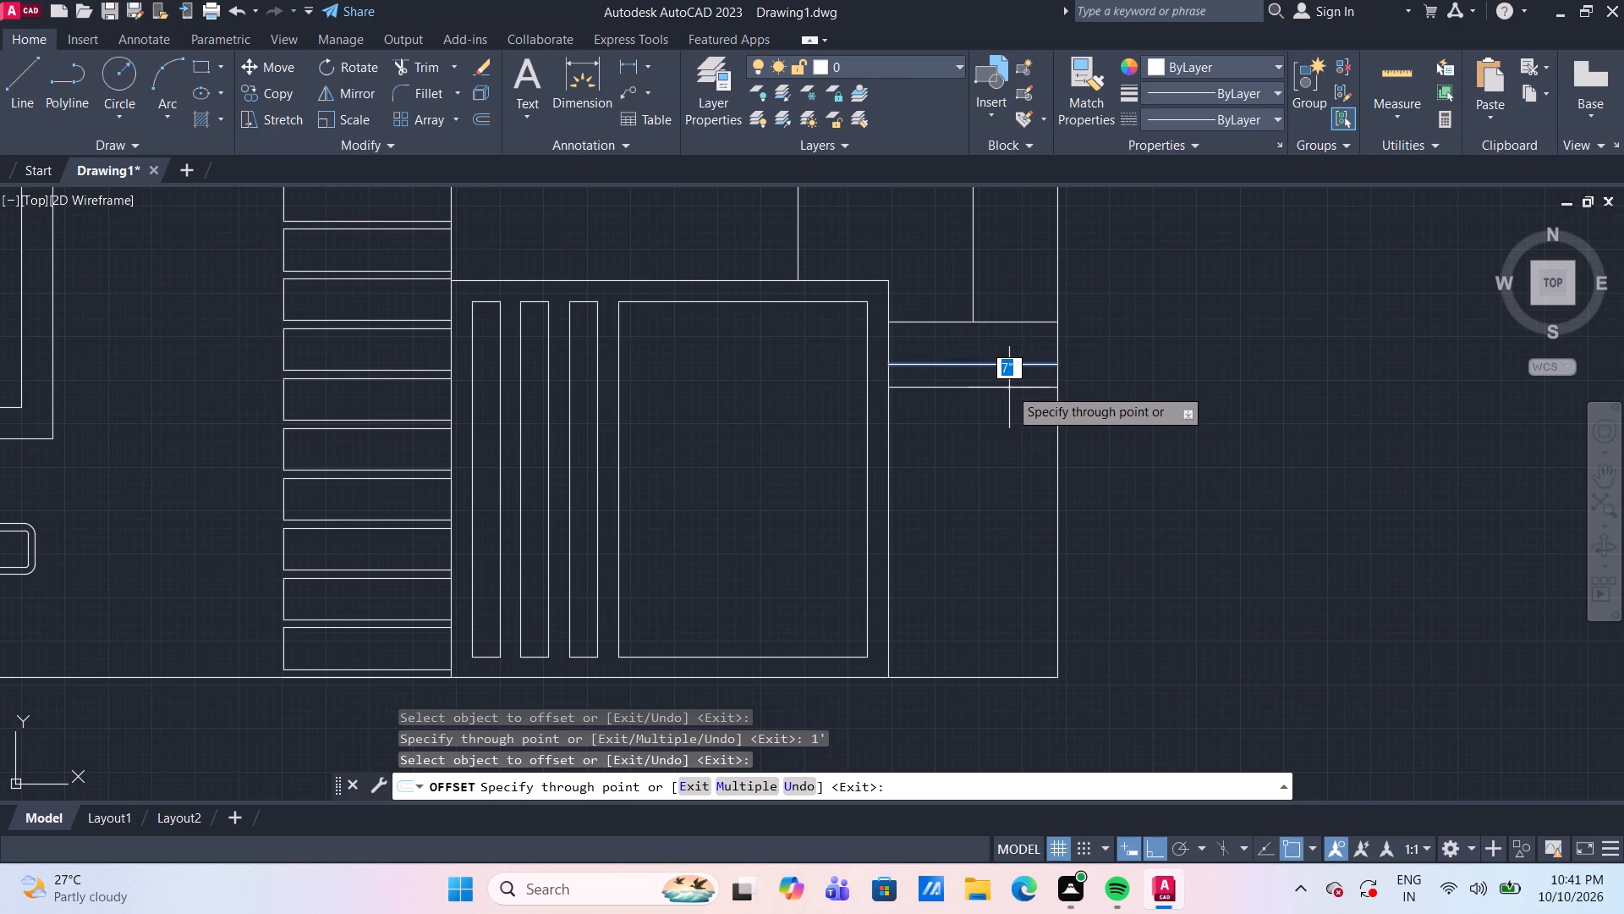
type("4\"")
key("Return")
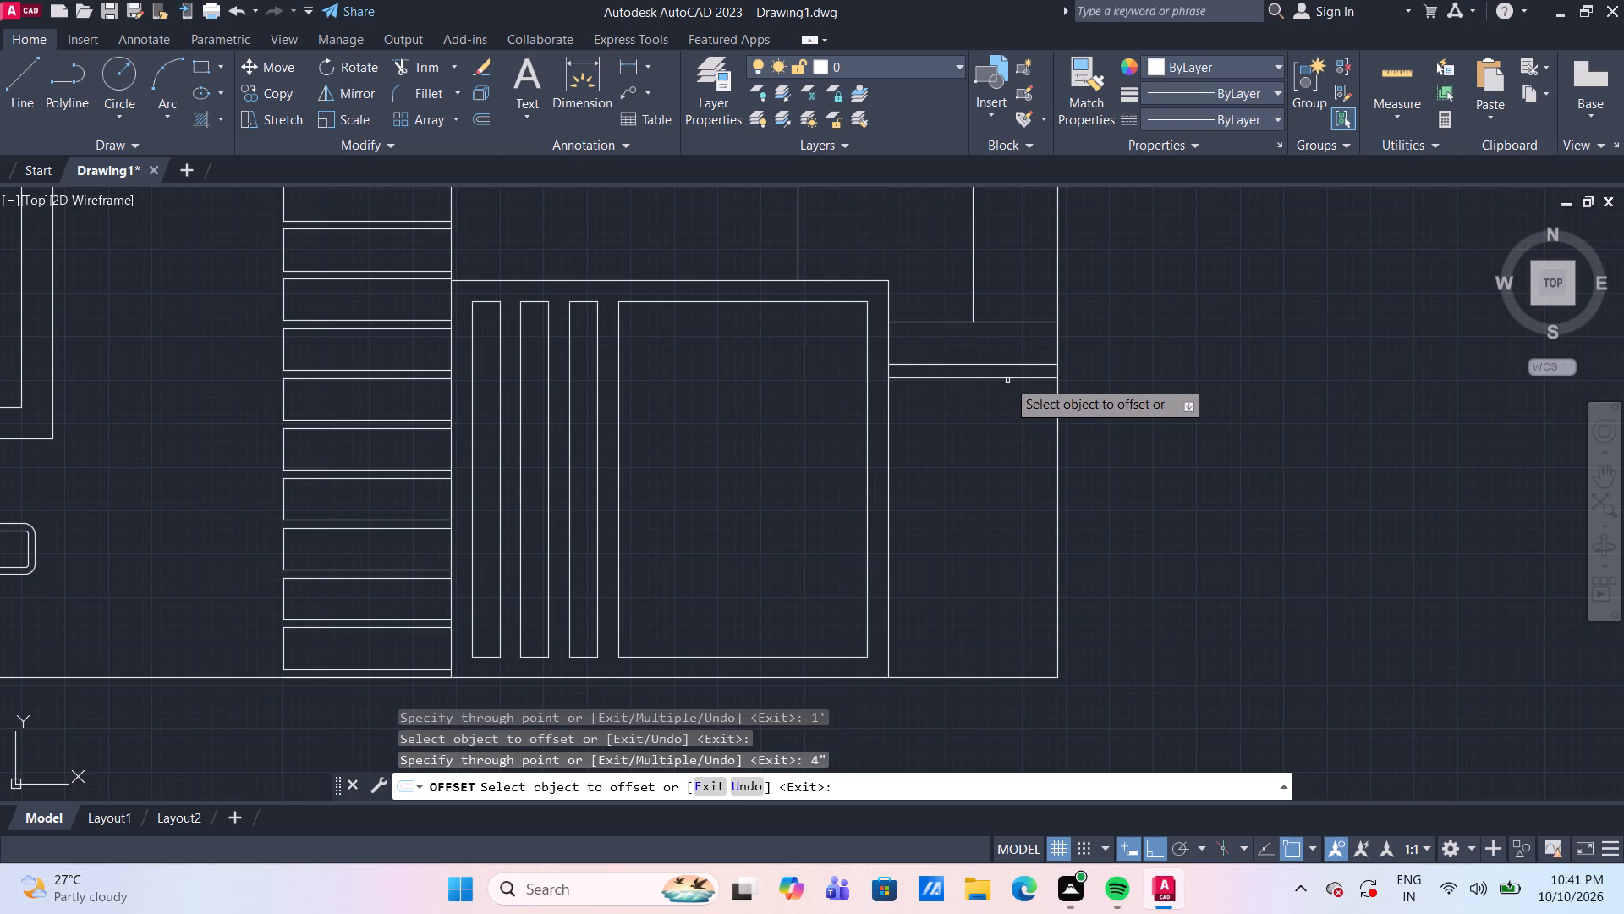
Continue the horizontal offsets down the narrow bay from each newest line, at successive spacings of 1', 4", 1' and 4".
left_click(1007, 380)
type("1'")
key("Return")
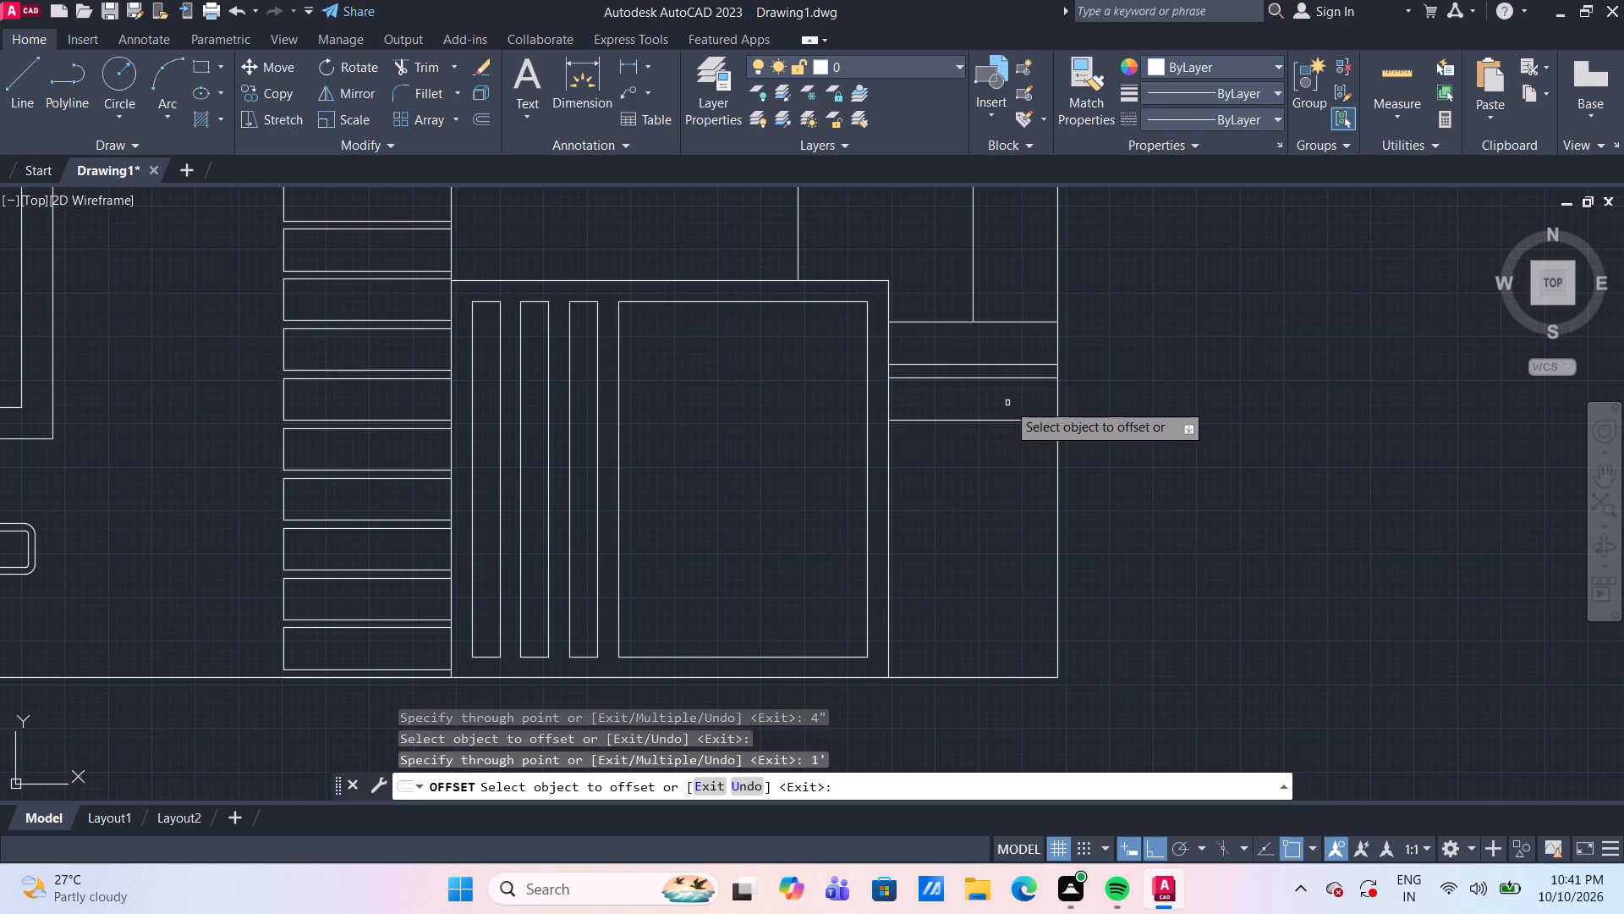
left_click_drag(1012, 422, 1013, 433)
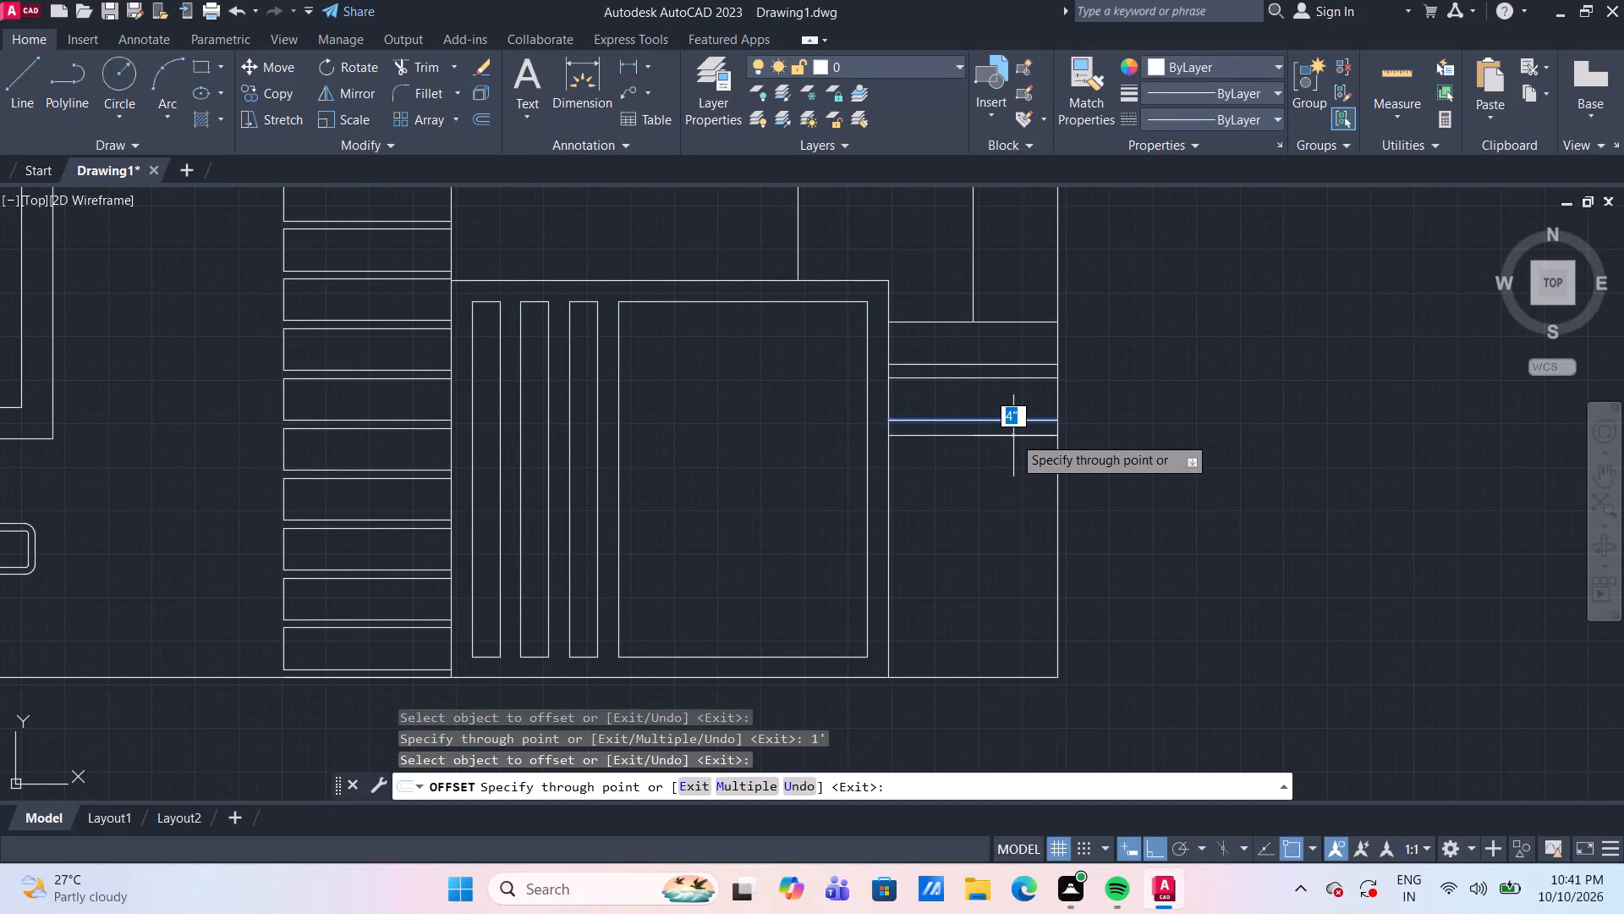
type("4\"")
key("Return")
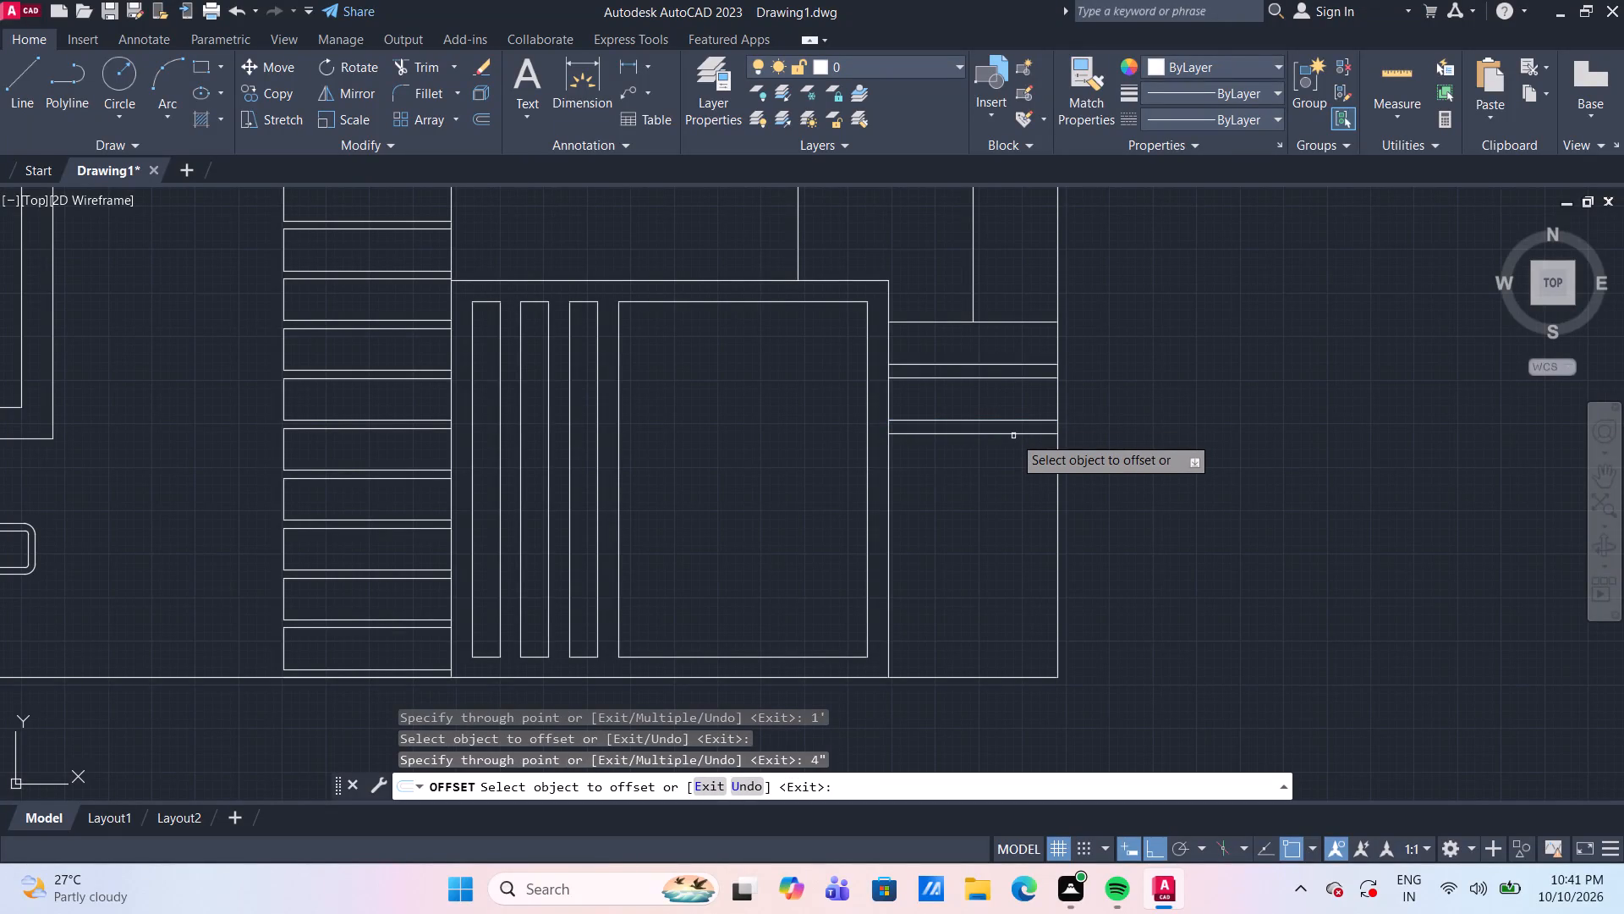
left_click_drag(1015, 434, 1019, 454)
type("1'")
key("Return")
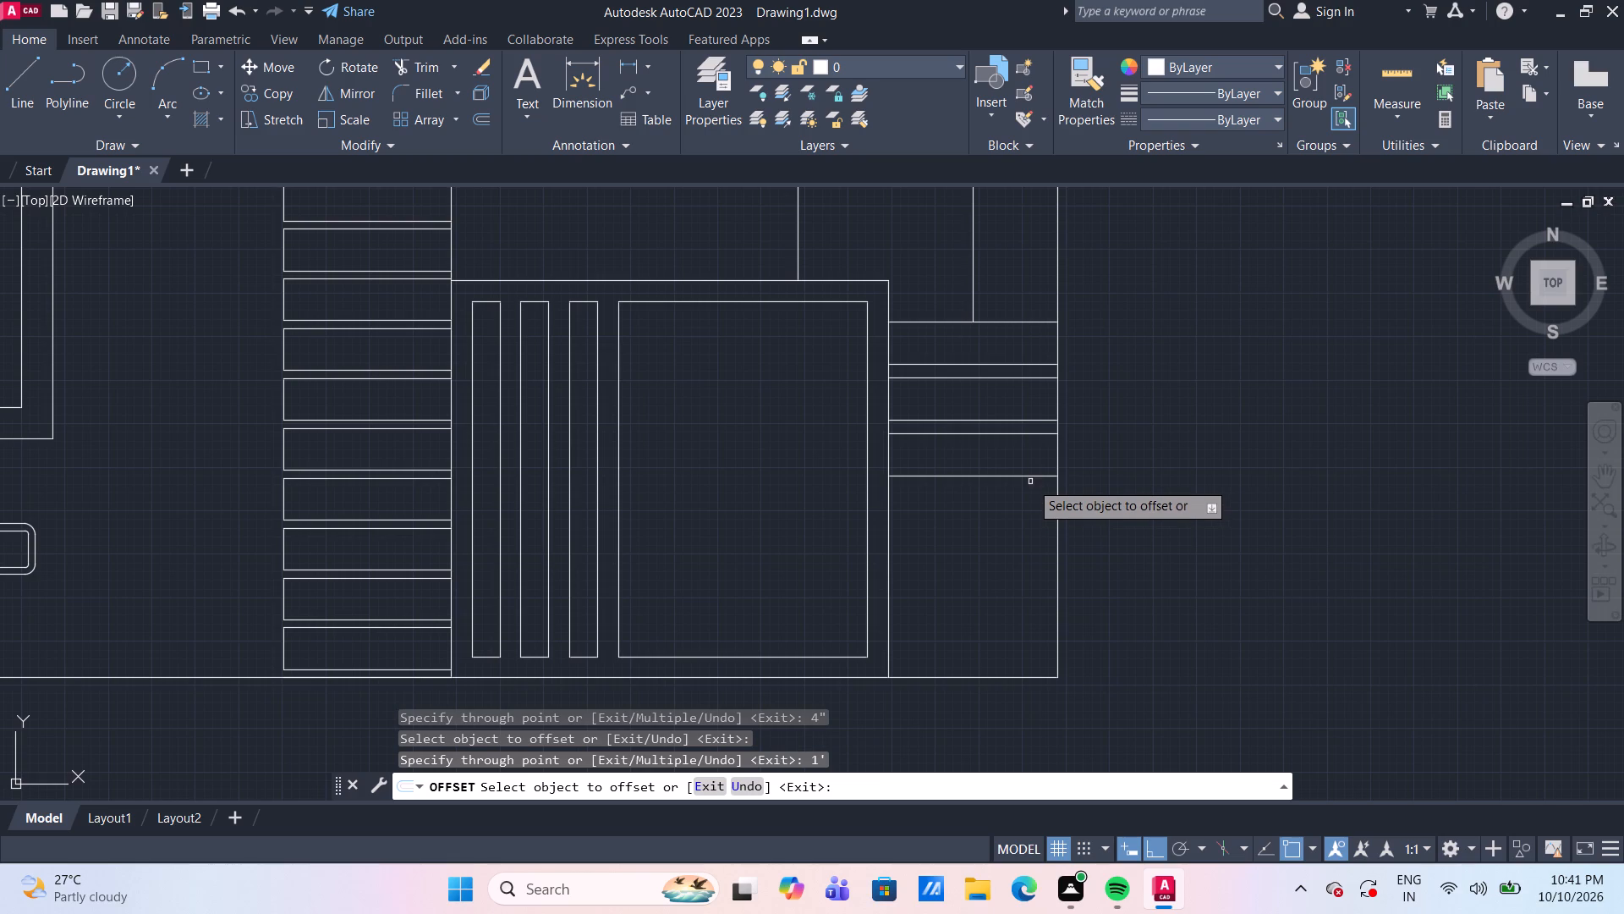
left_click_drag(1028, 476, 1028, 483)
type("4\"")
key("Return")
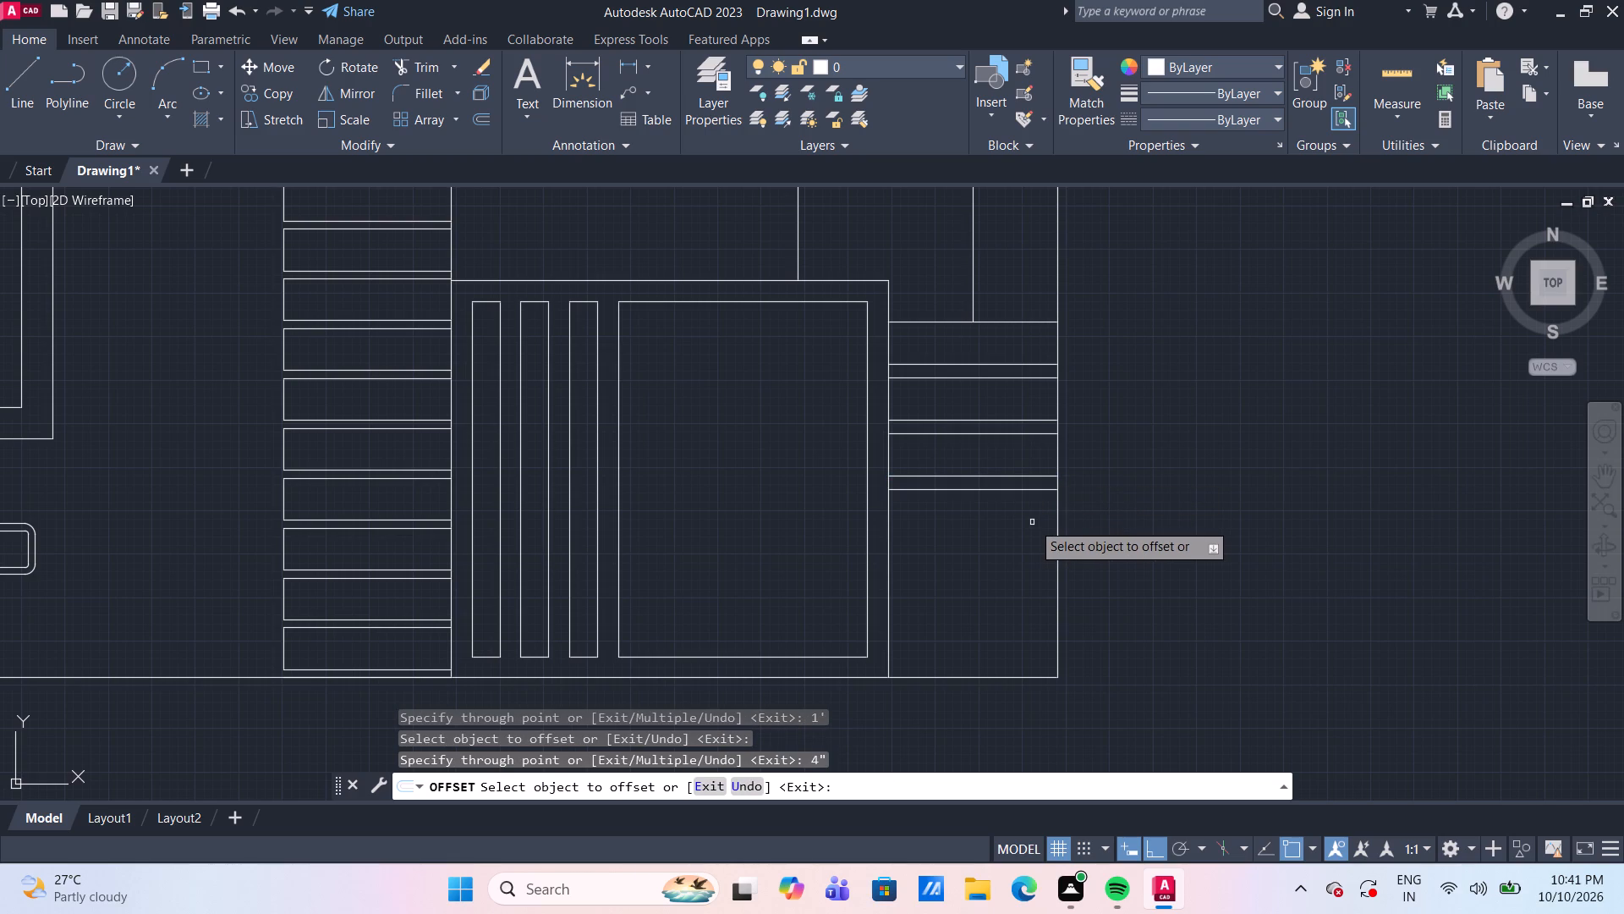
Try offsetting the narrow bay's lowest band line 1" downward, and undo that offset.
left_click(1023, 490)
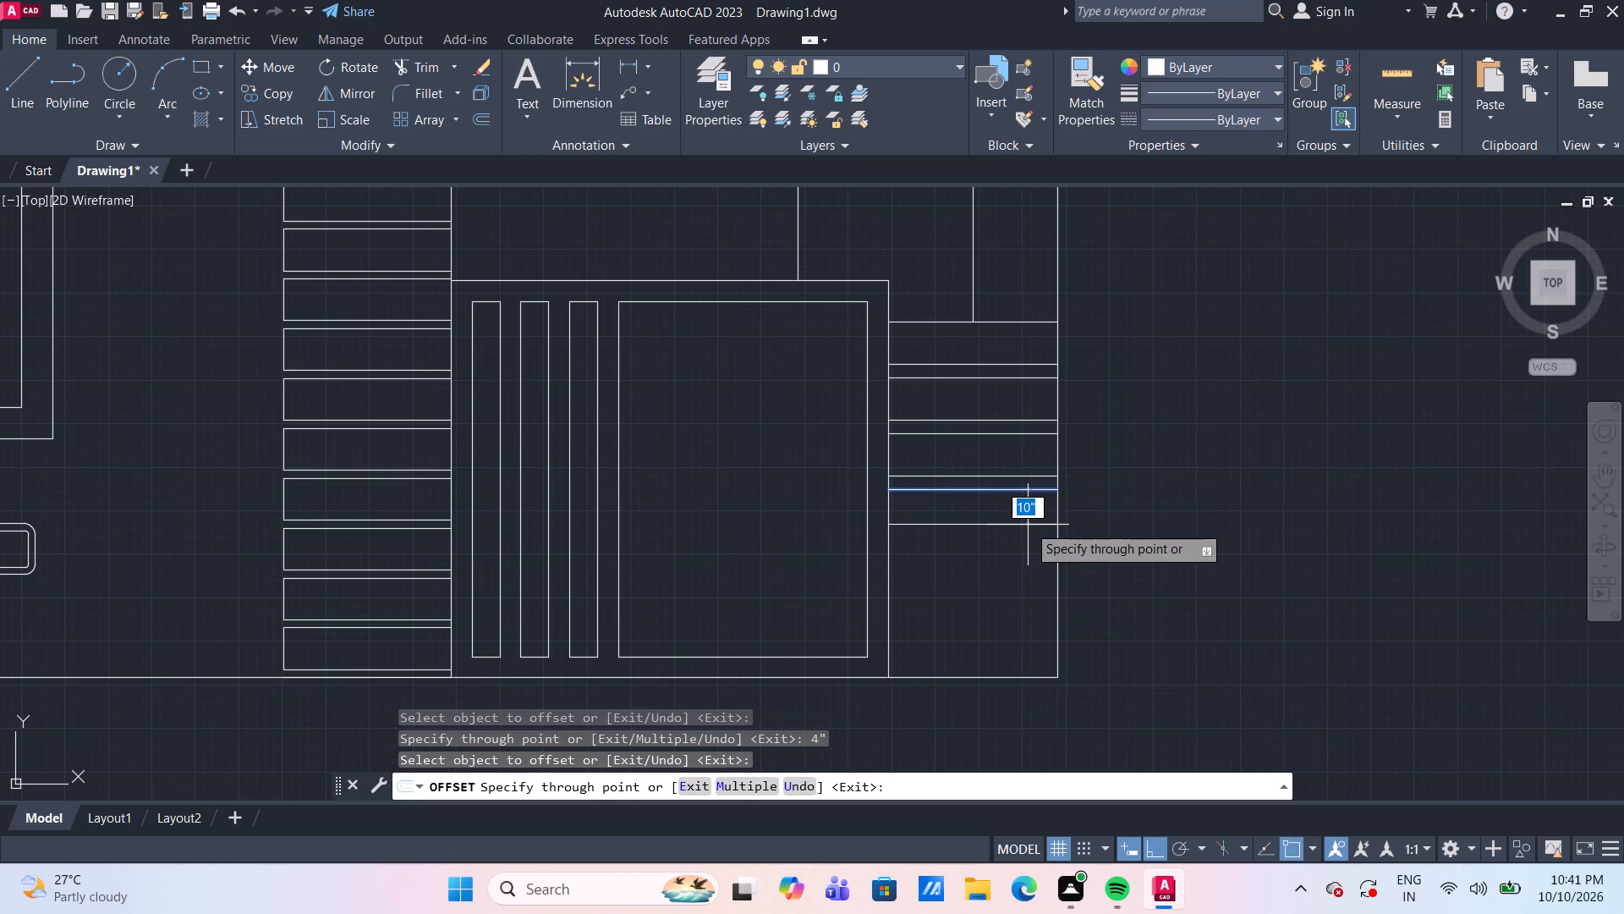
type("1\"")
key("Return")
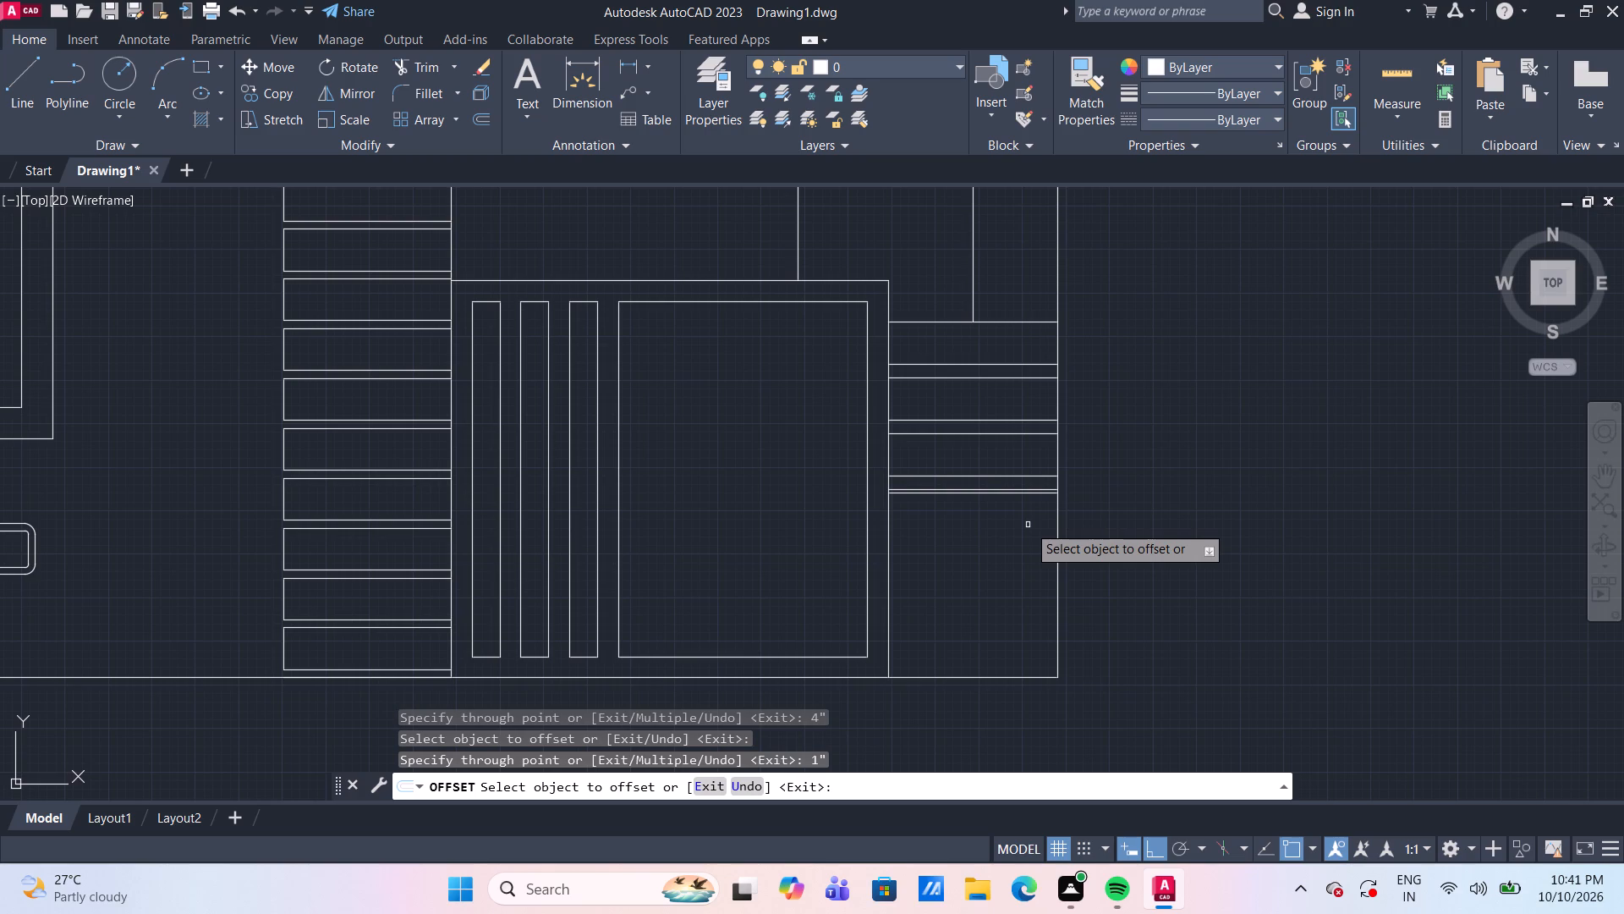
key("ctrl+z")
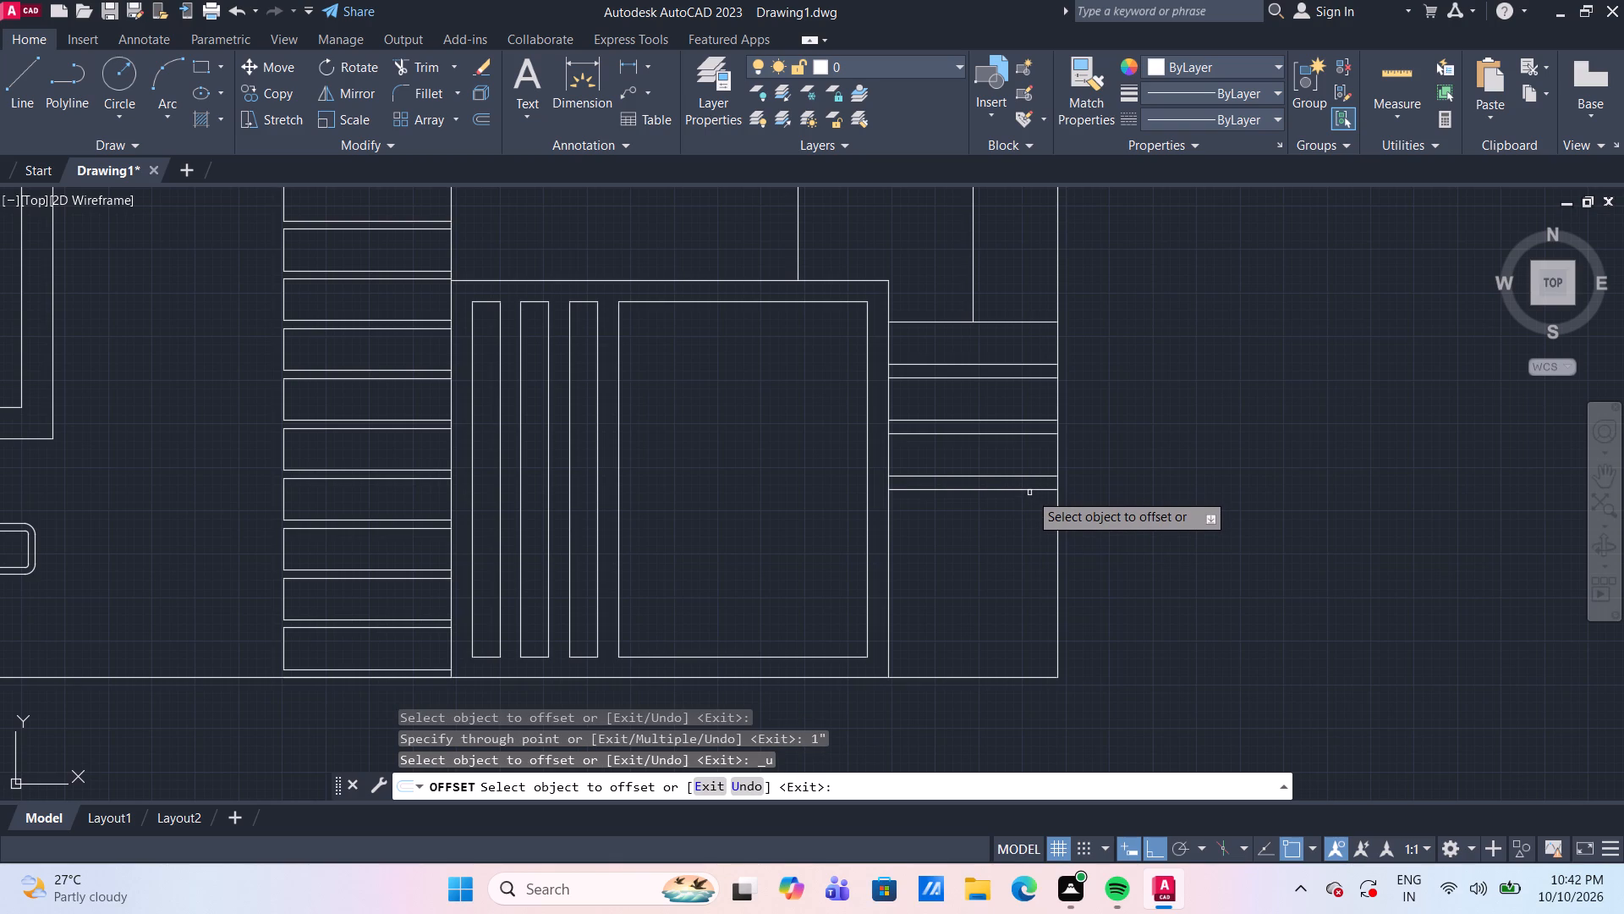
Offset further lines down the narrow bay from each newest line, at successive spacings of 1', 4" and 1'.
left_click(1030, 489)
key("1")
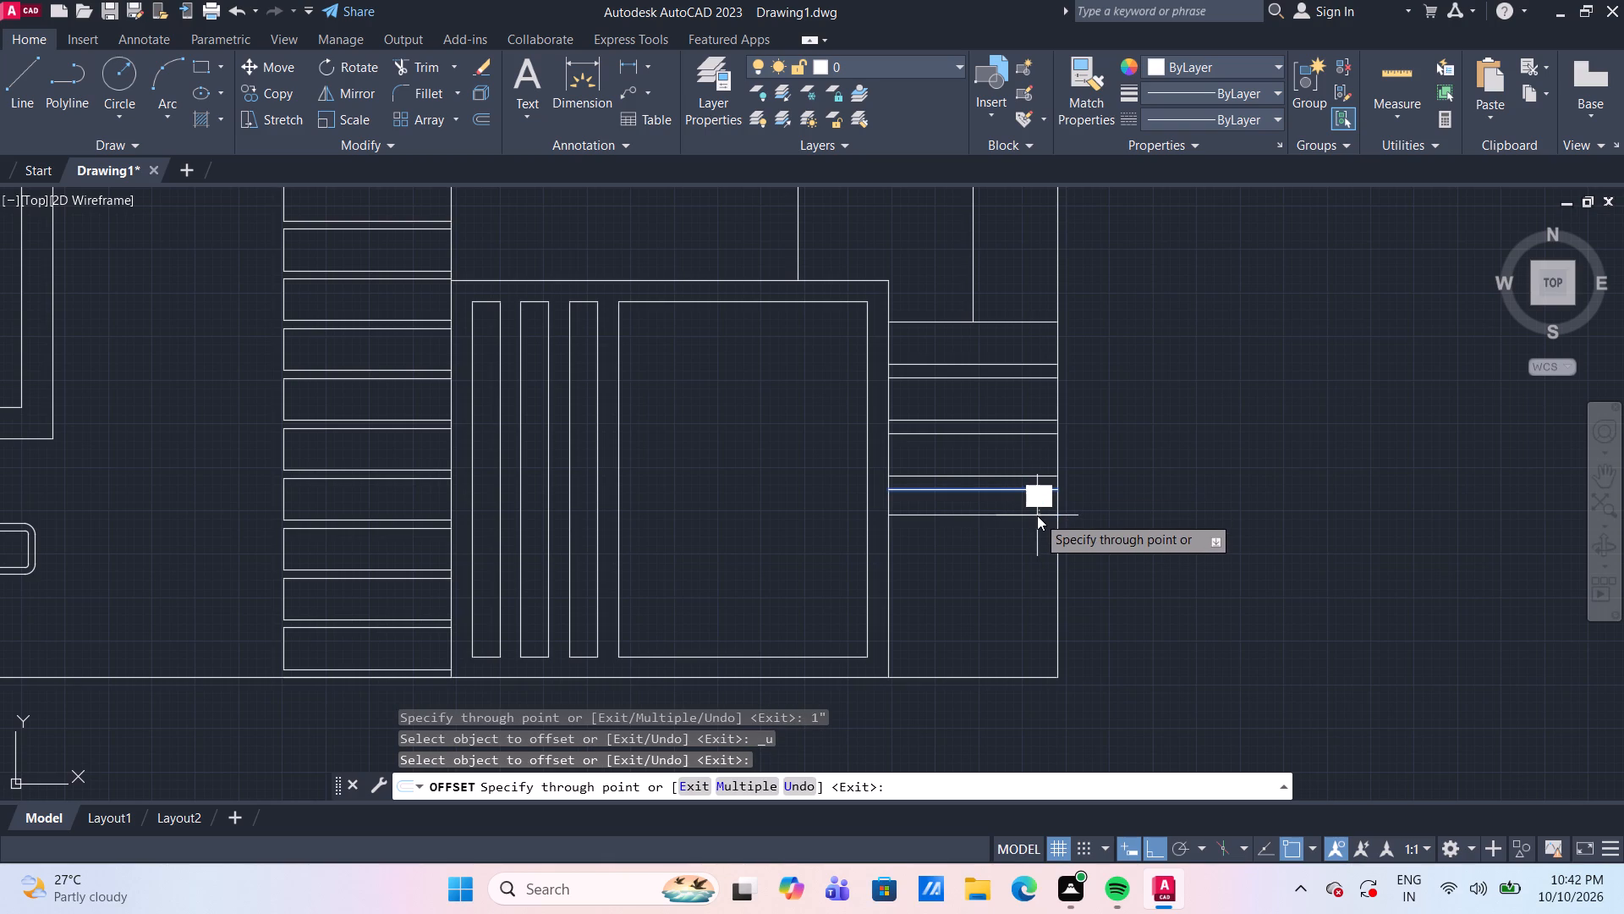
key("apostrophe")
key("Return")
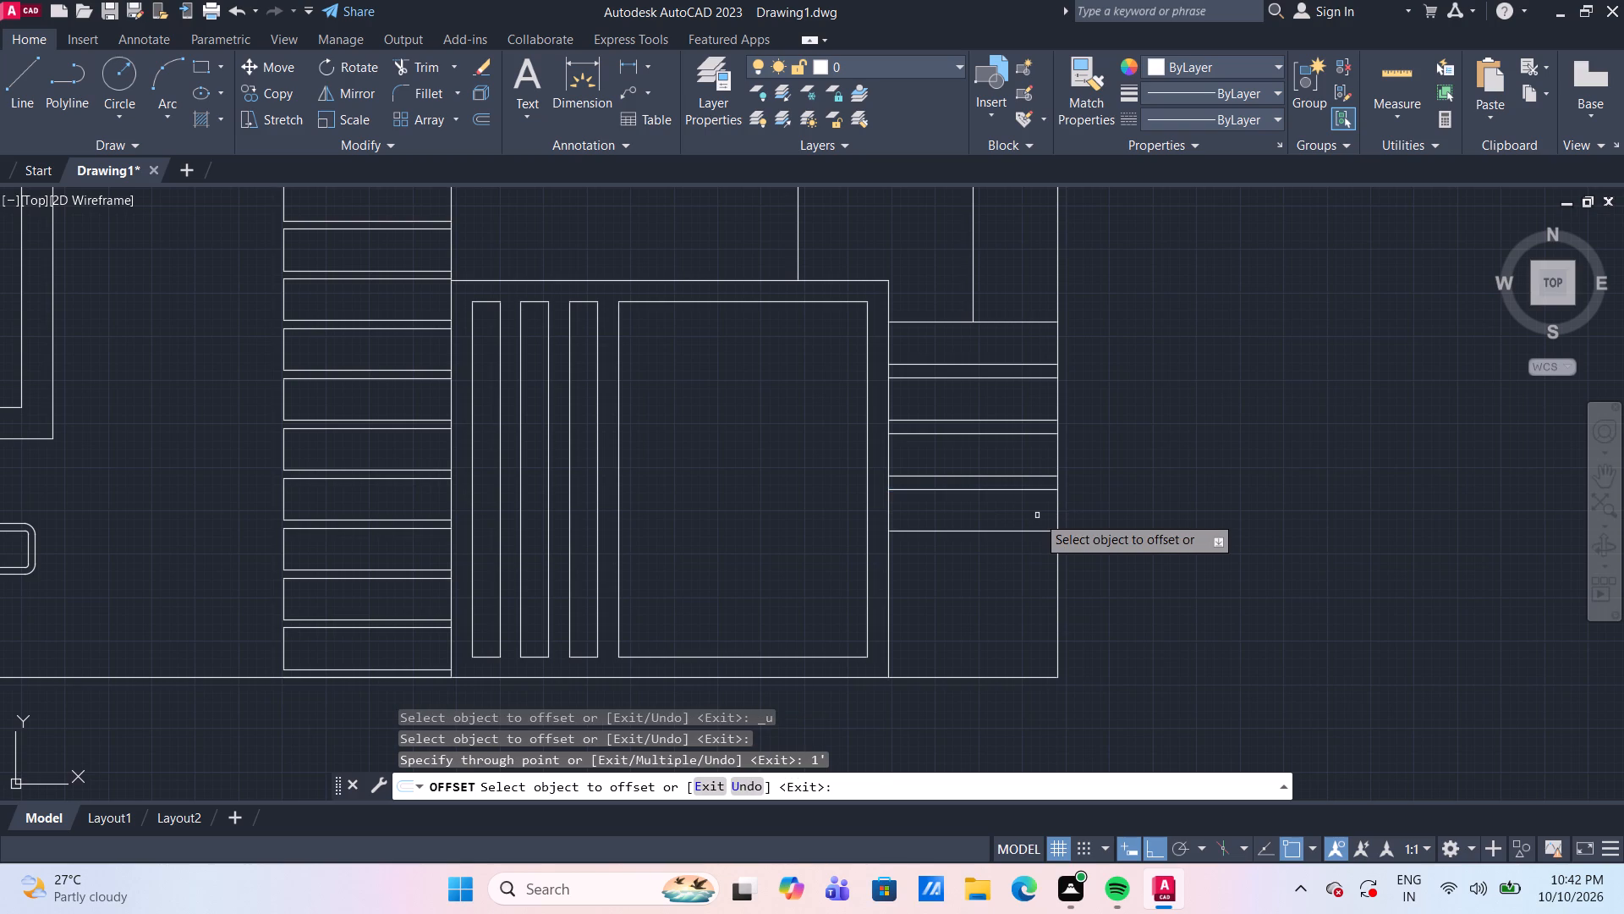
left_click(1032, 531)
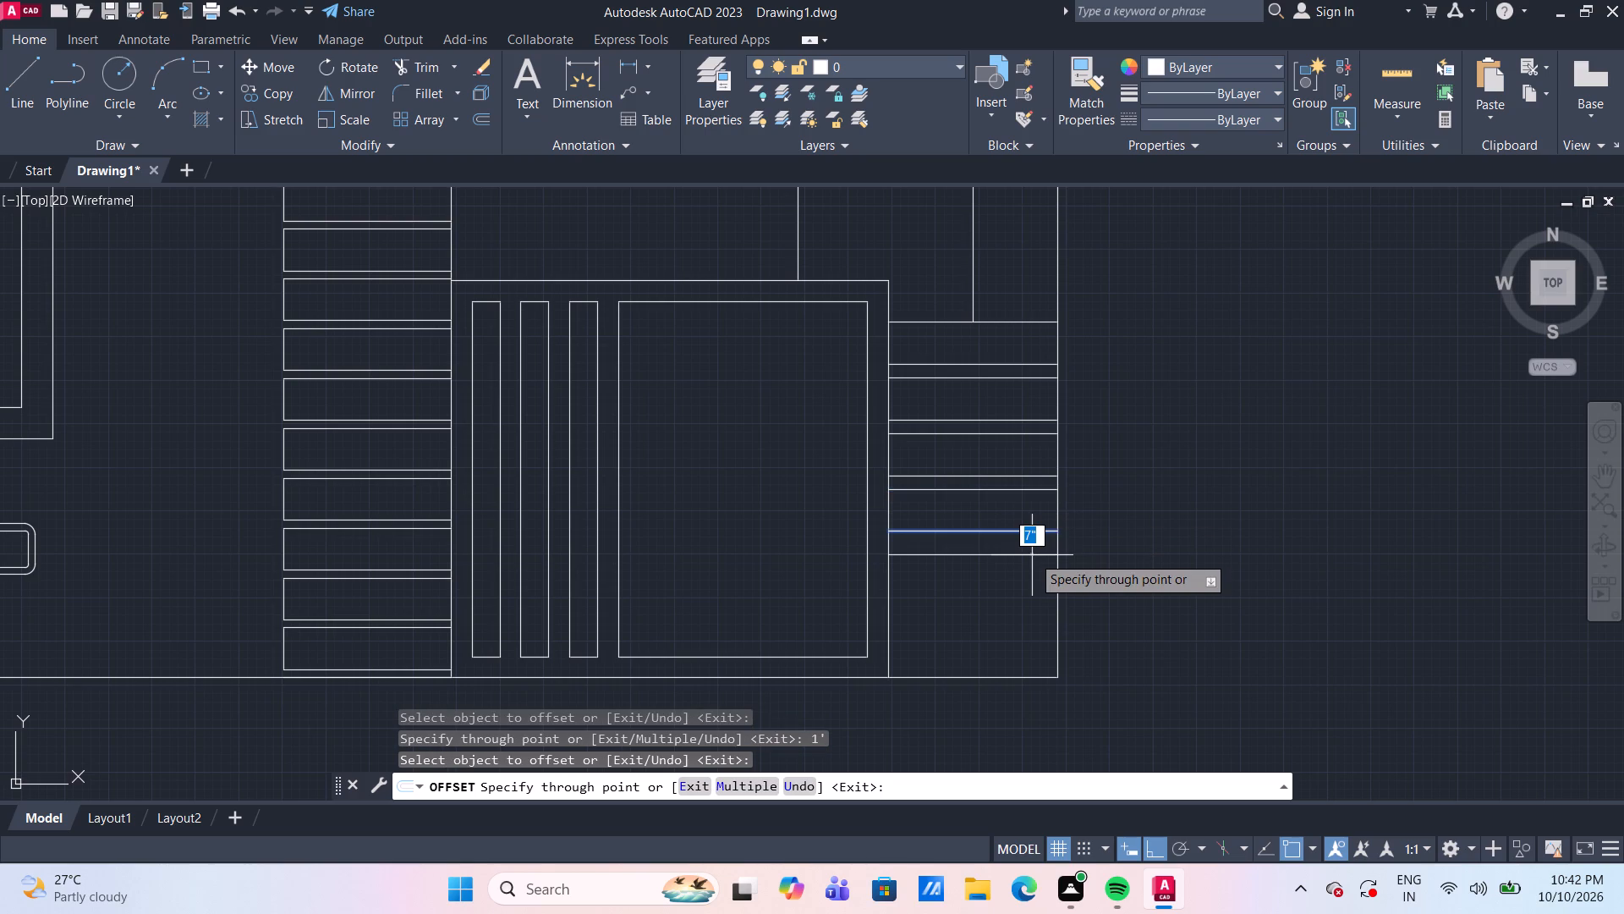
type("4\"")
key("Return")
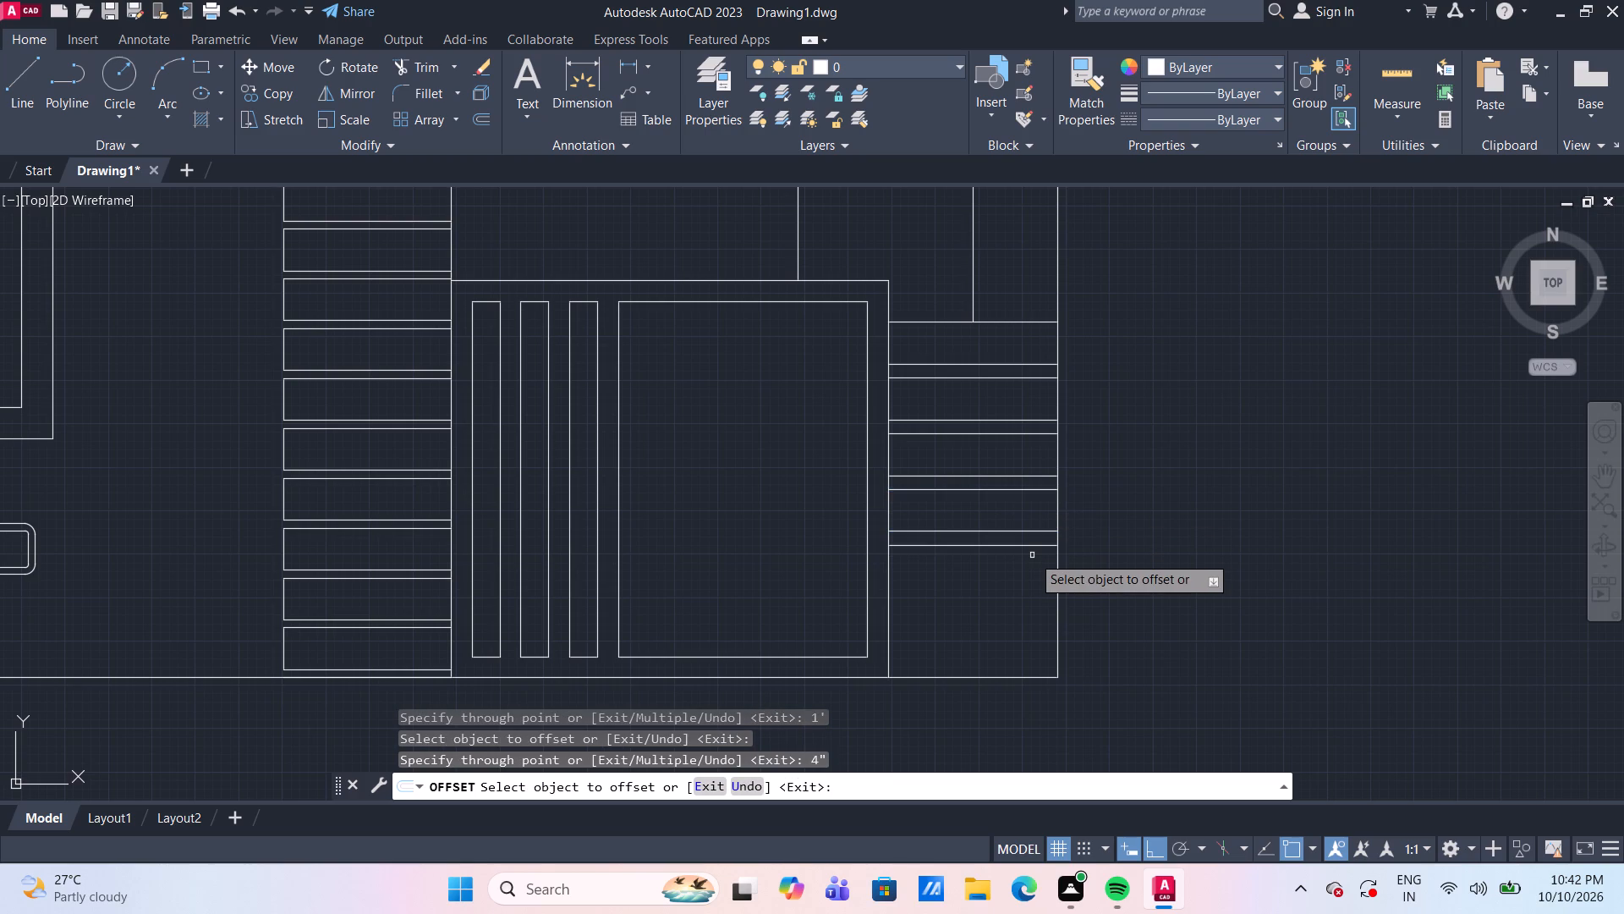
left_click(1031, 545)
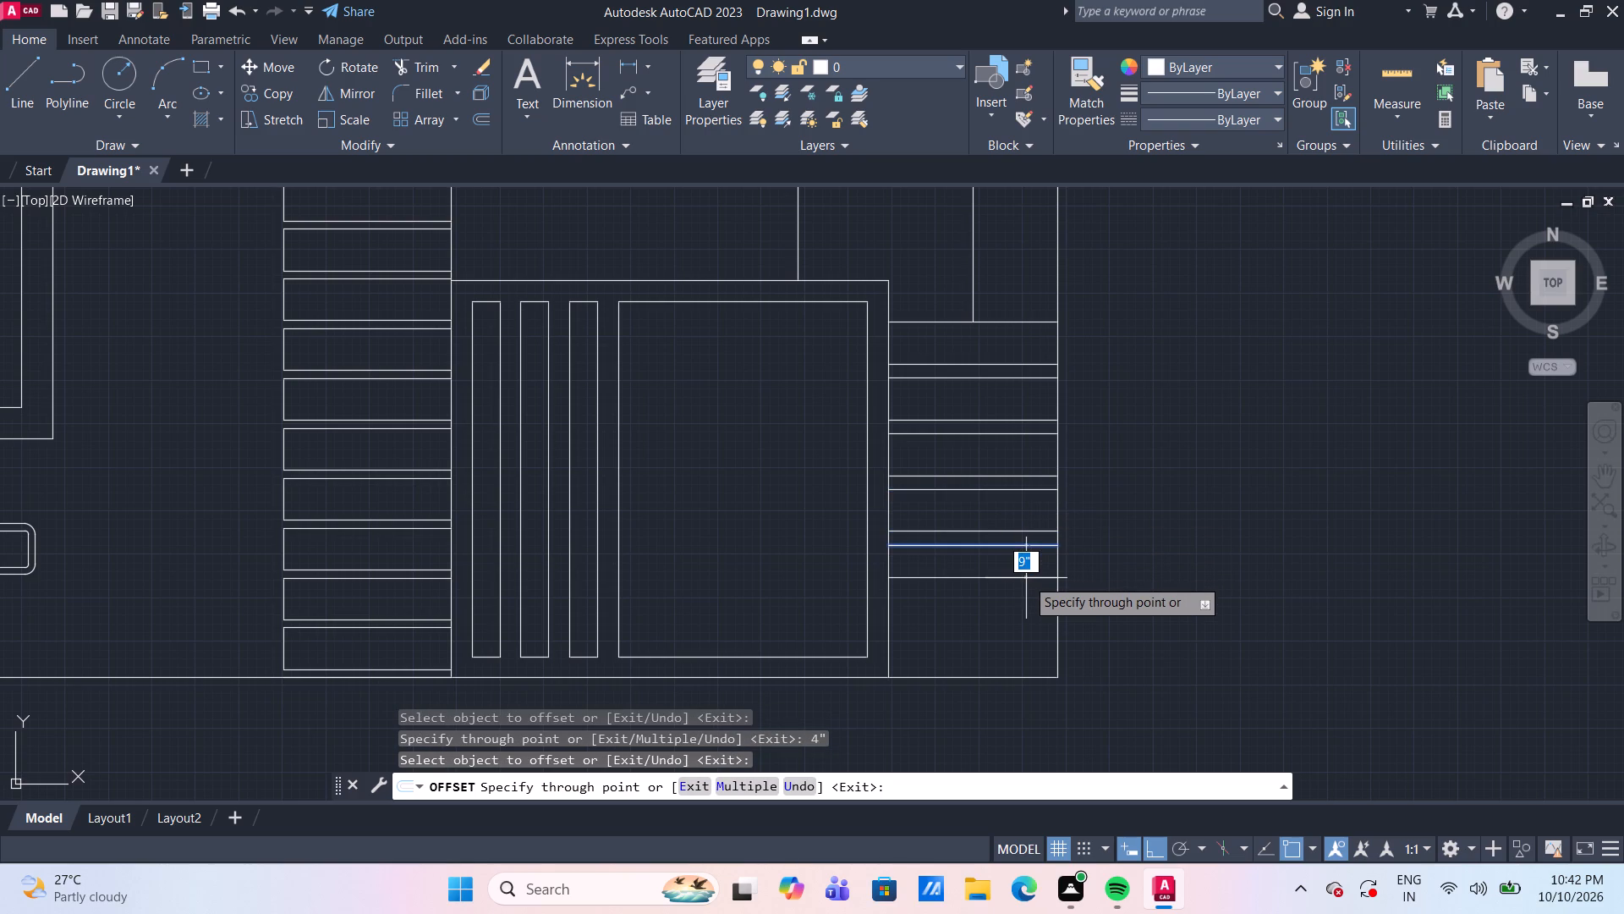
type("1'")
key("Return")
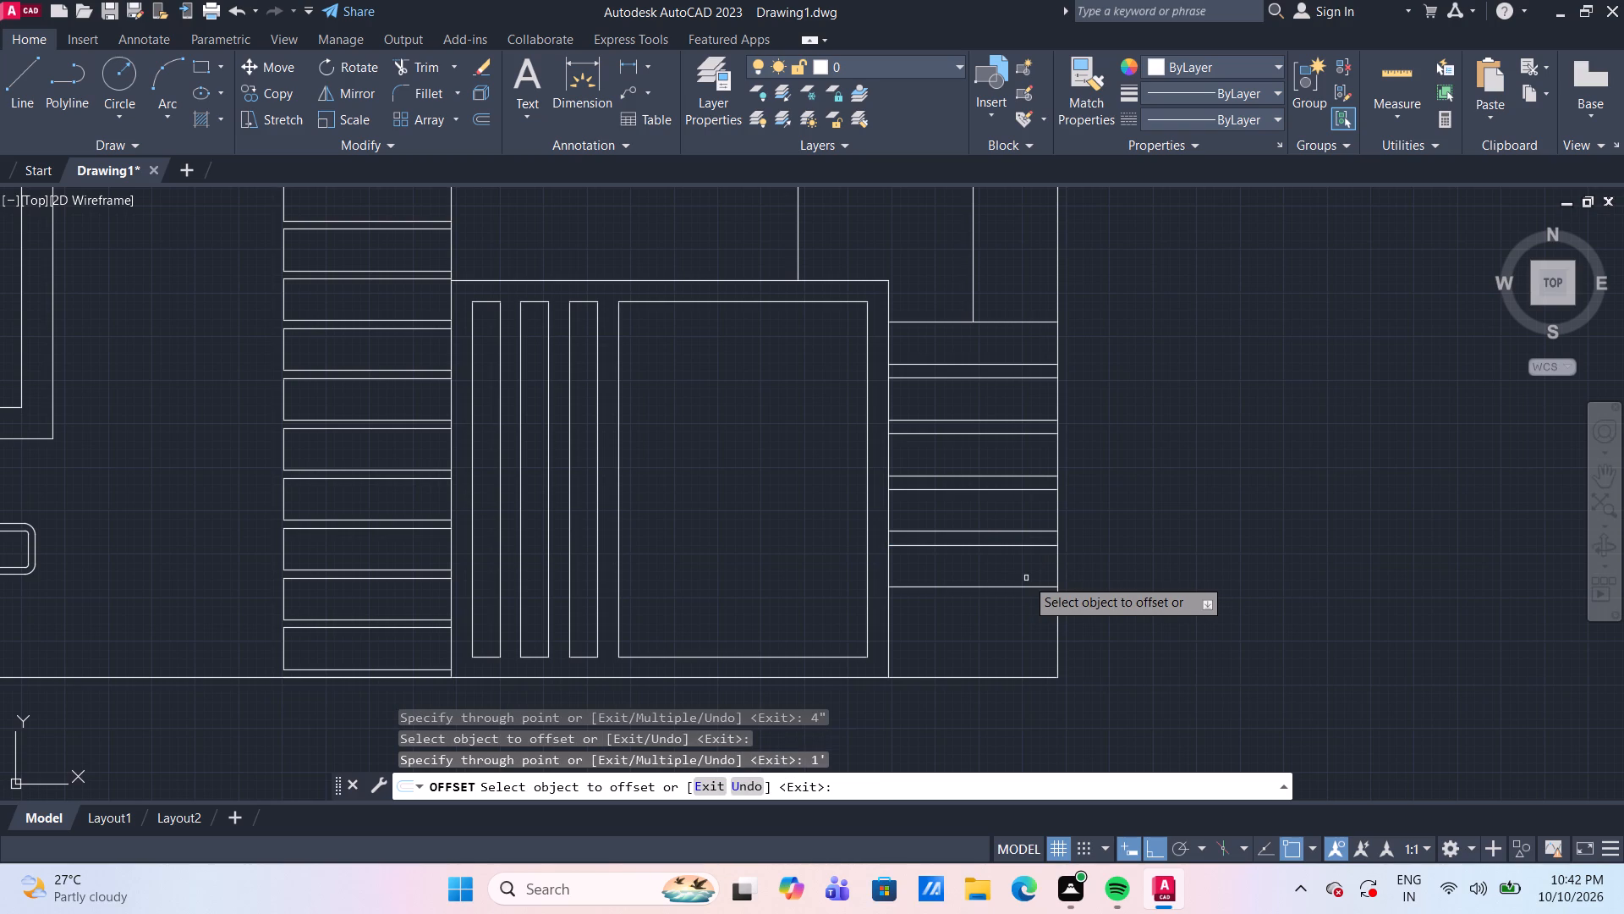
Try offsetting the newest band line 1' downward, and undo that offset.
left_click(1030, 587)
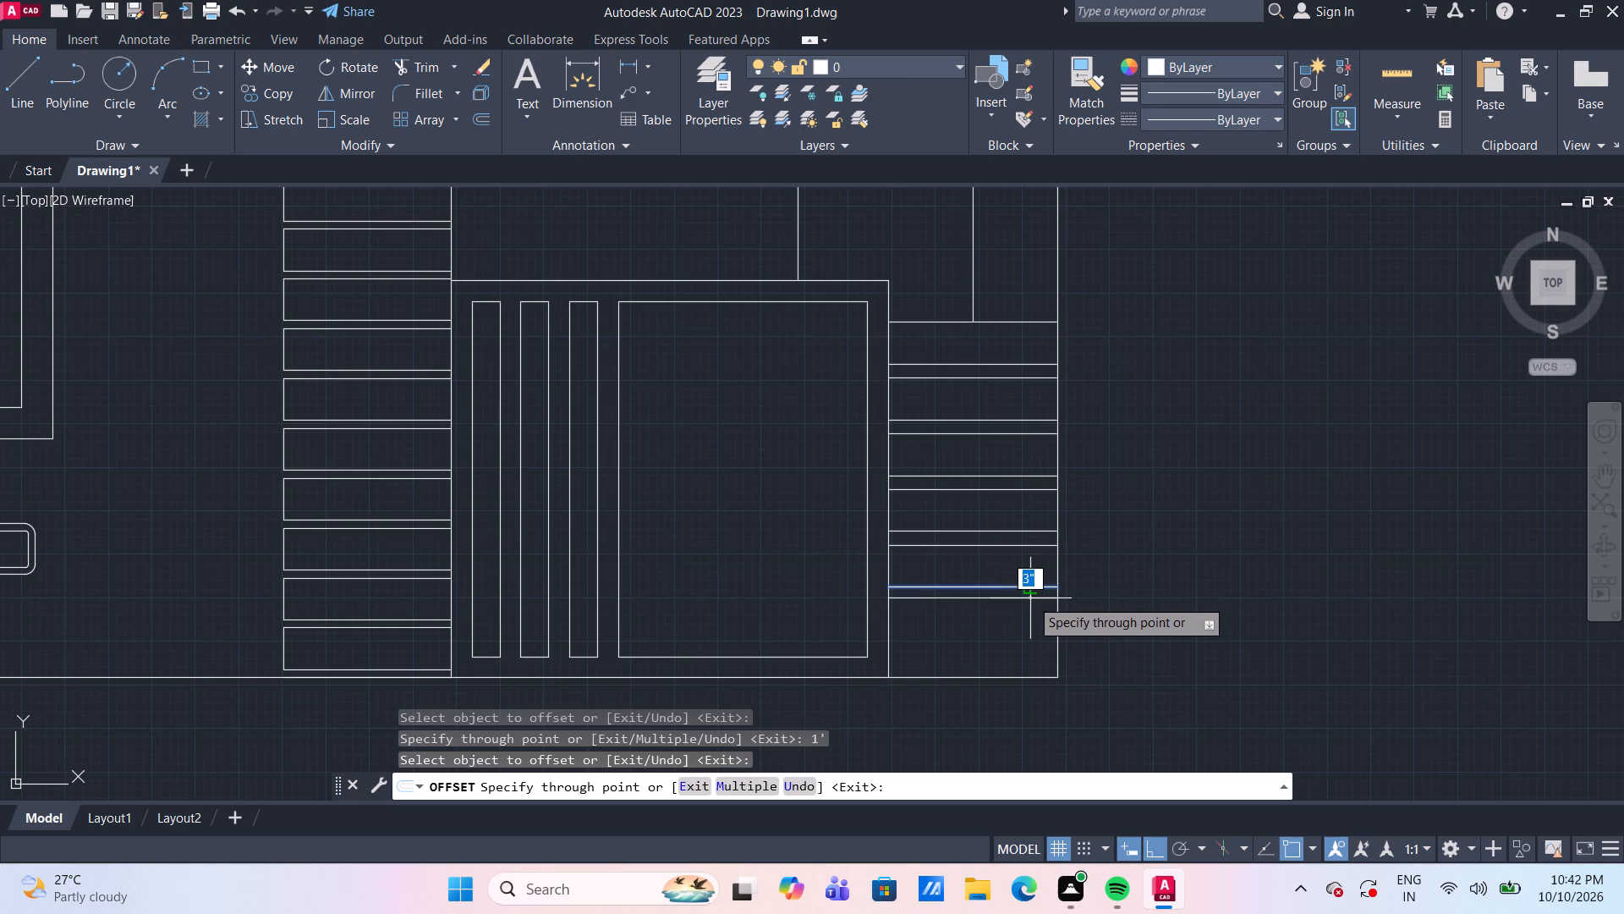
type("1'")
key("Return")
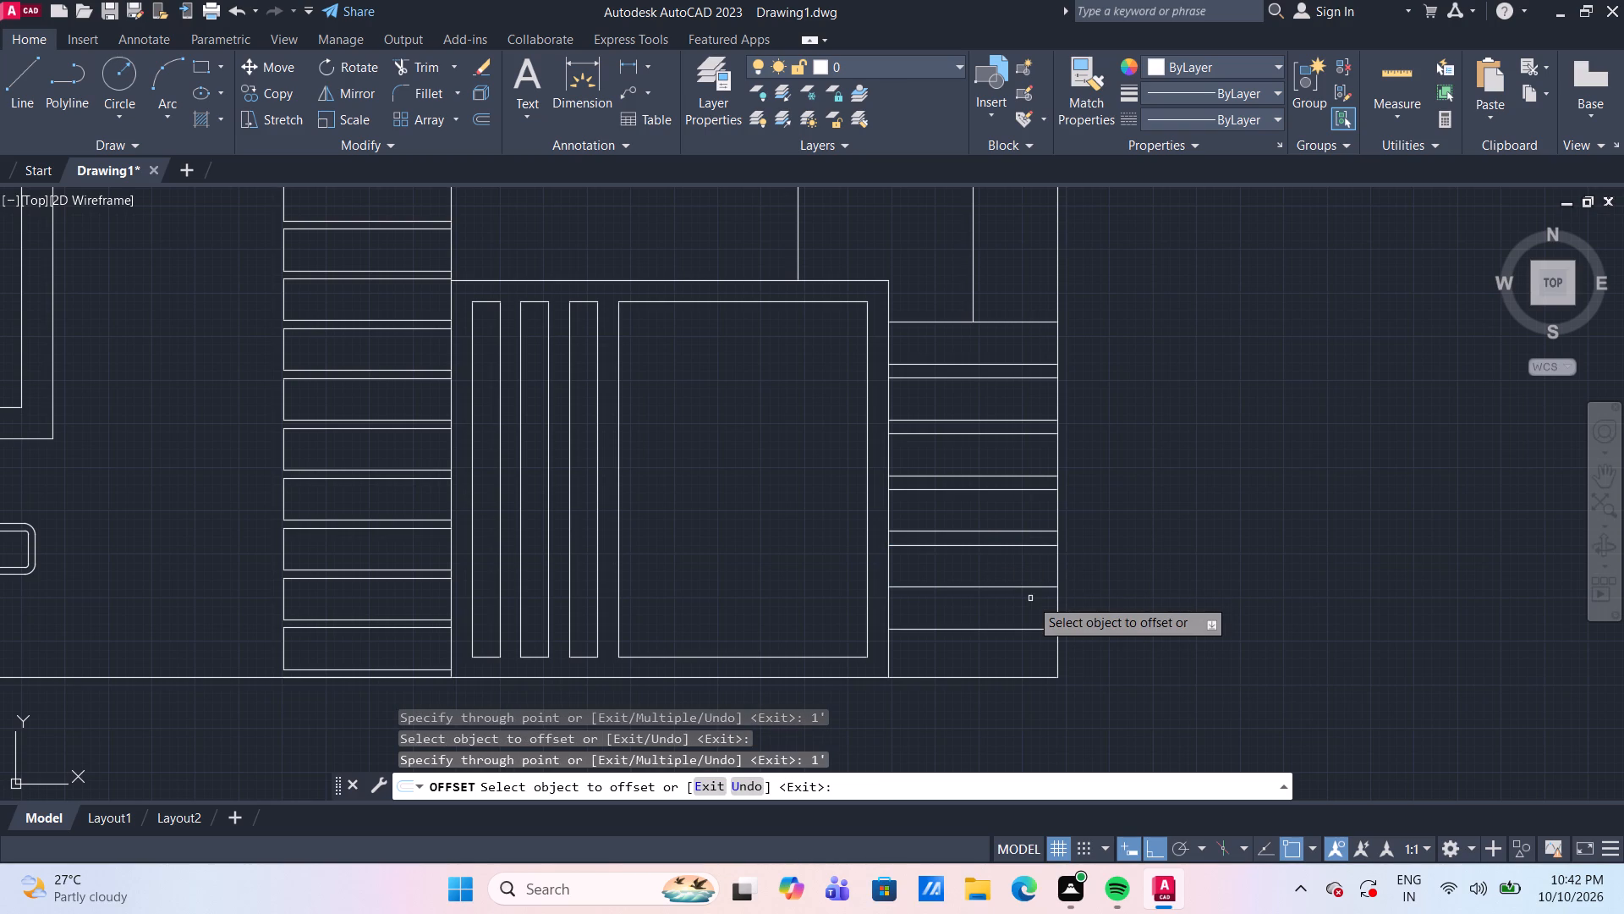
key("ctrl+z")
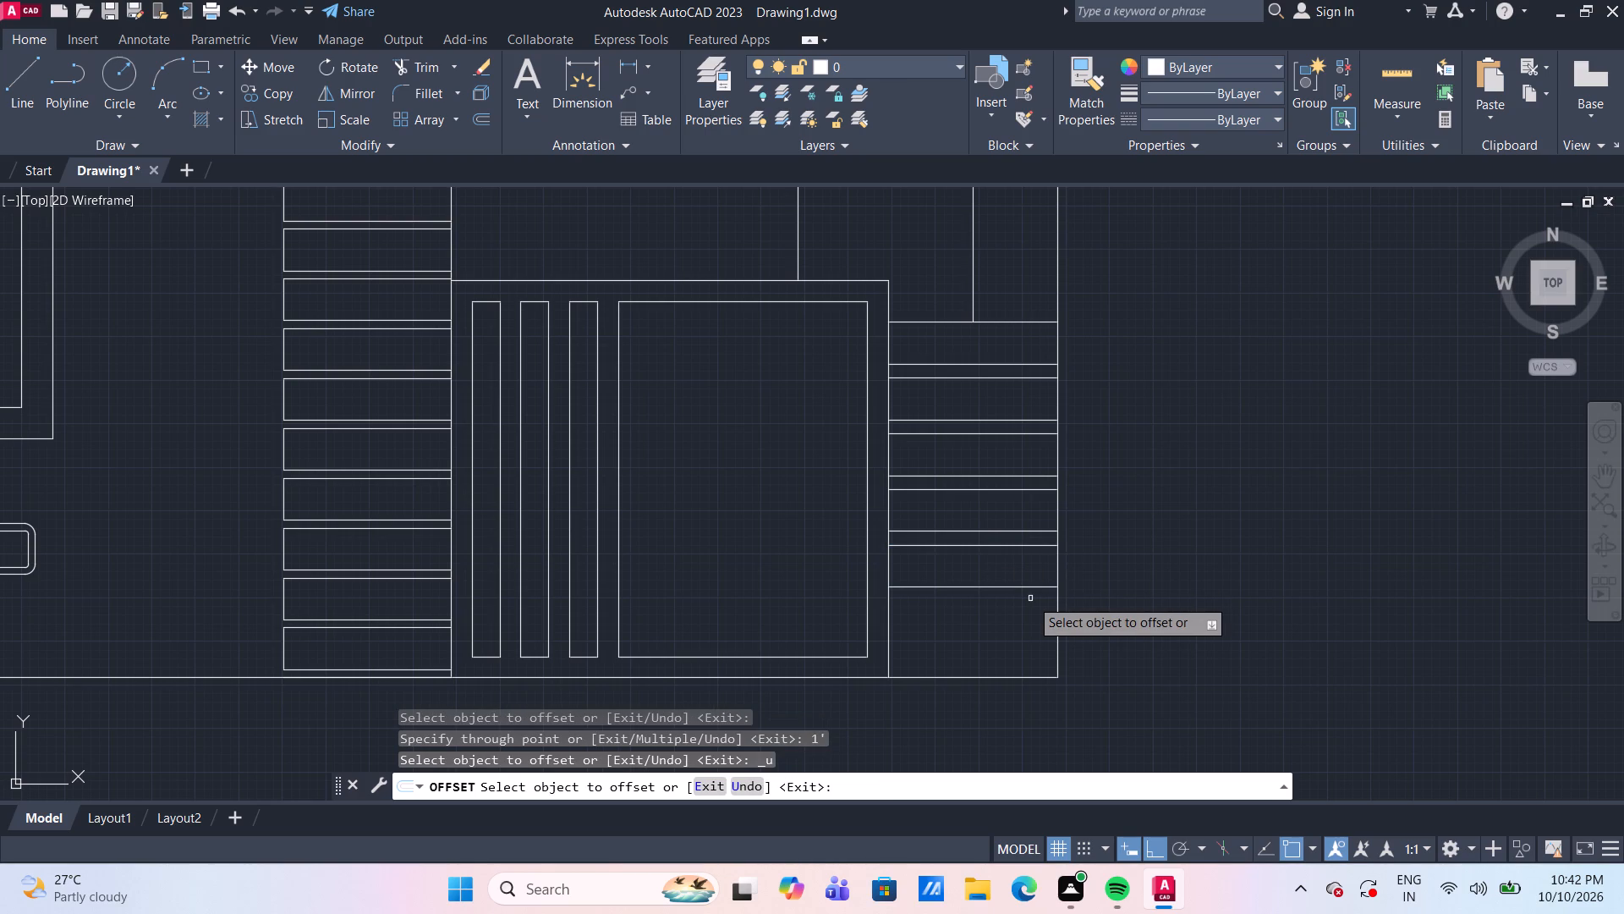
Offset the narrow bay's lowest band line 4" downward.
left_click(1029, 587)
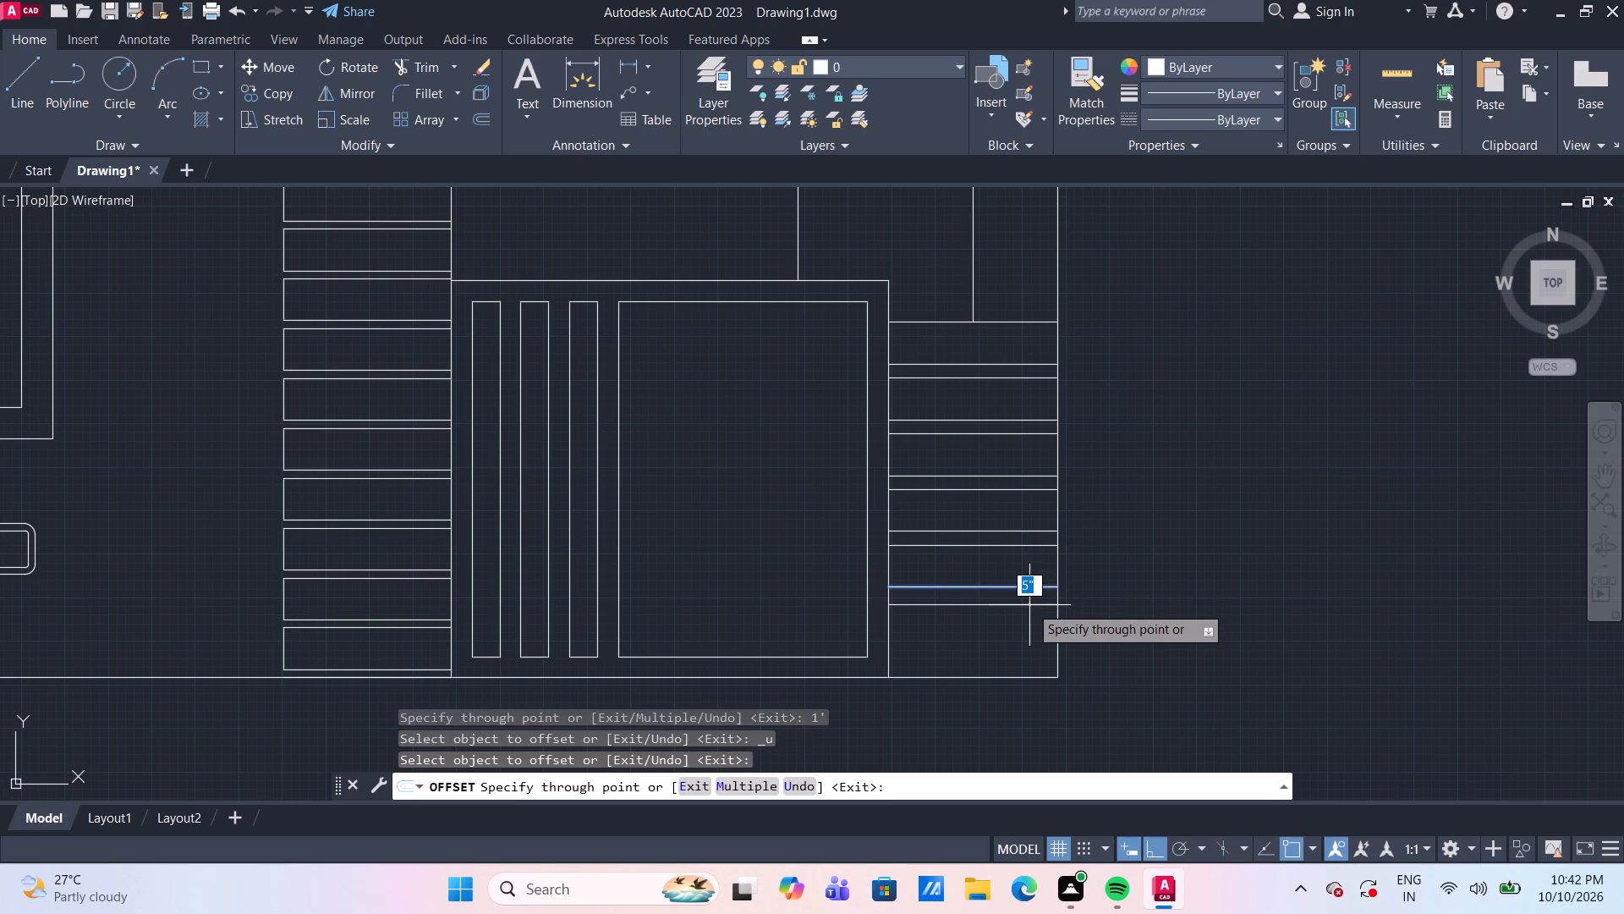
type("4\"")
key("Return")
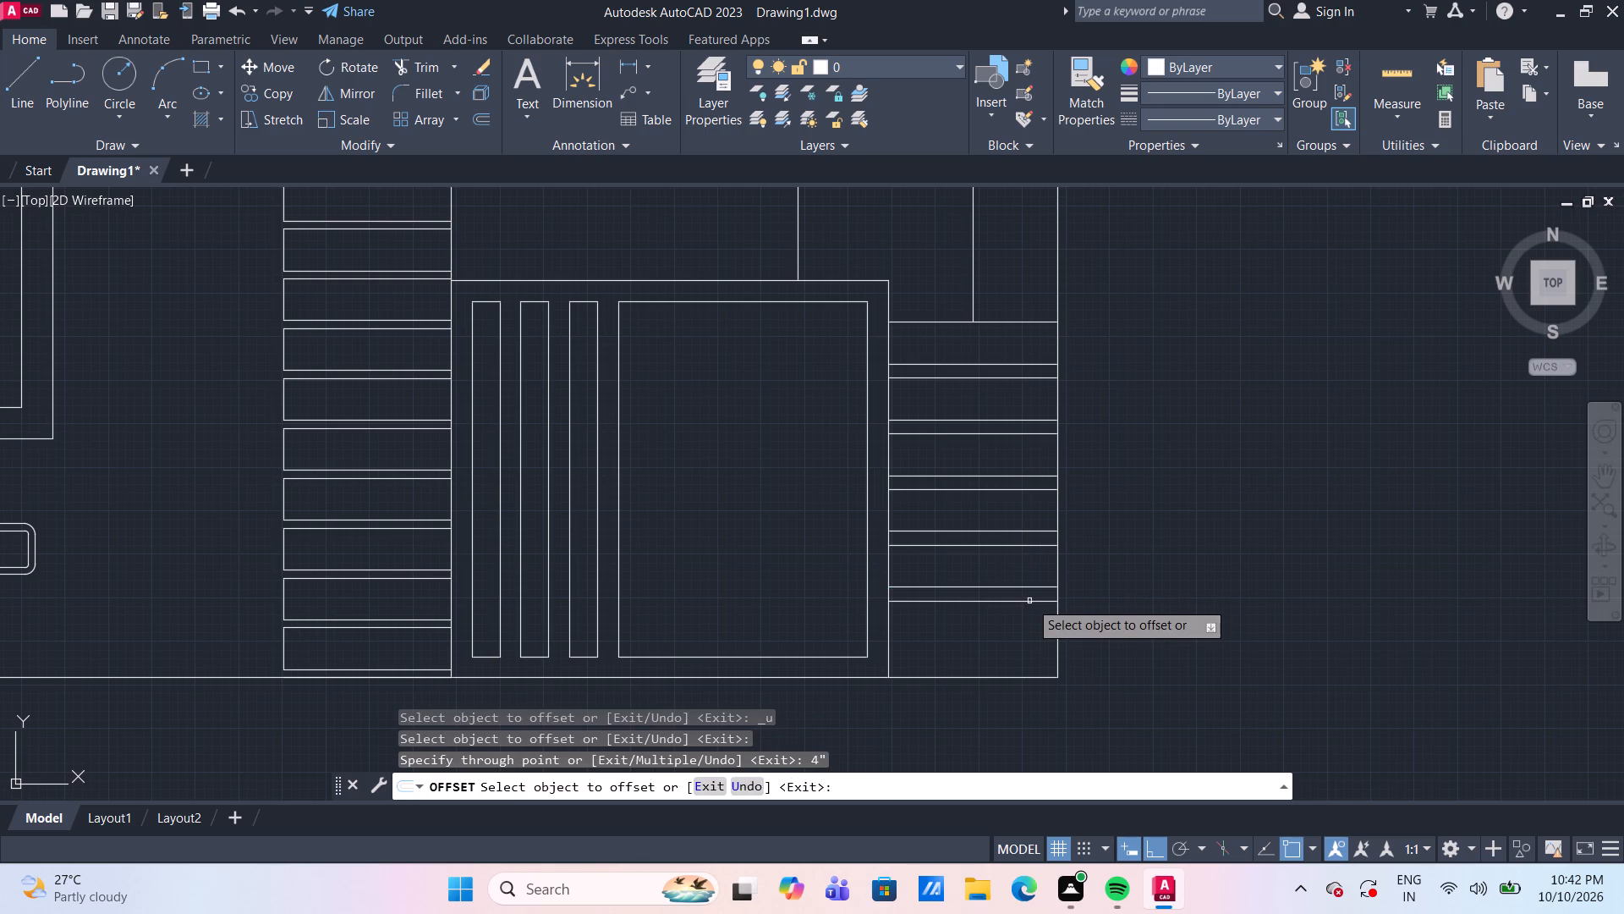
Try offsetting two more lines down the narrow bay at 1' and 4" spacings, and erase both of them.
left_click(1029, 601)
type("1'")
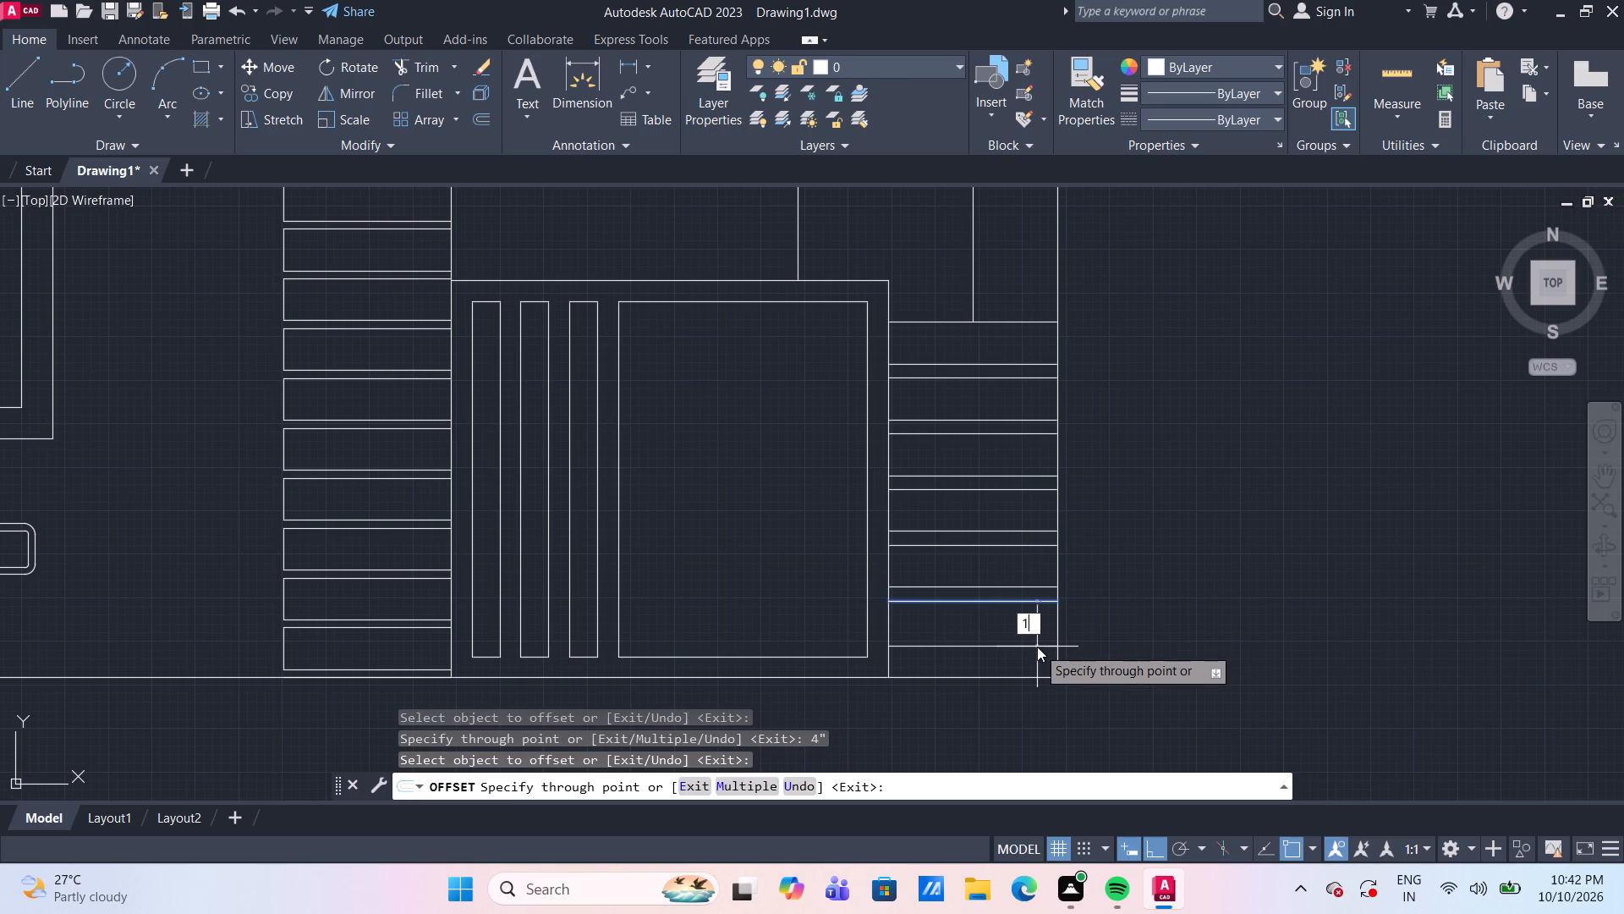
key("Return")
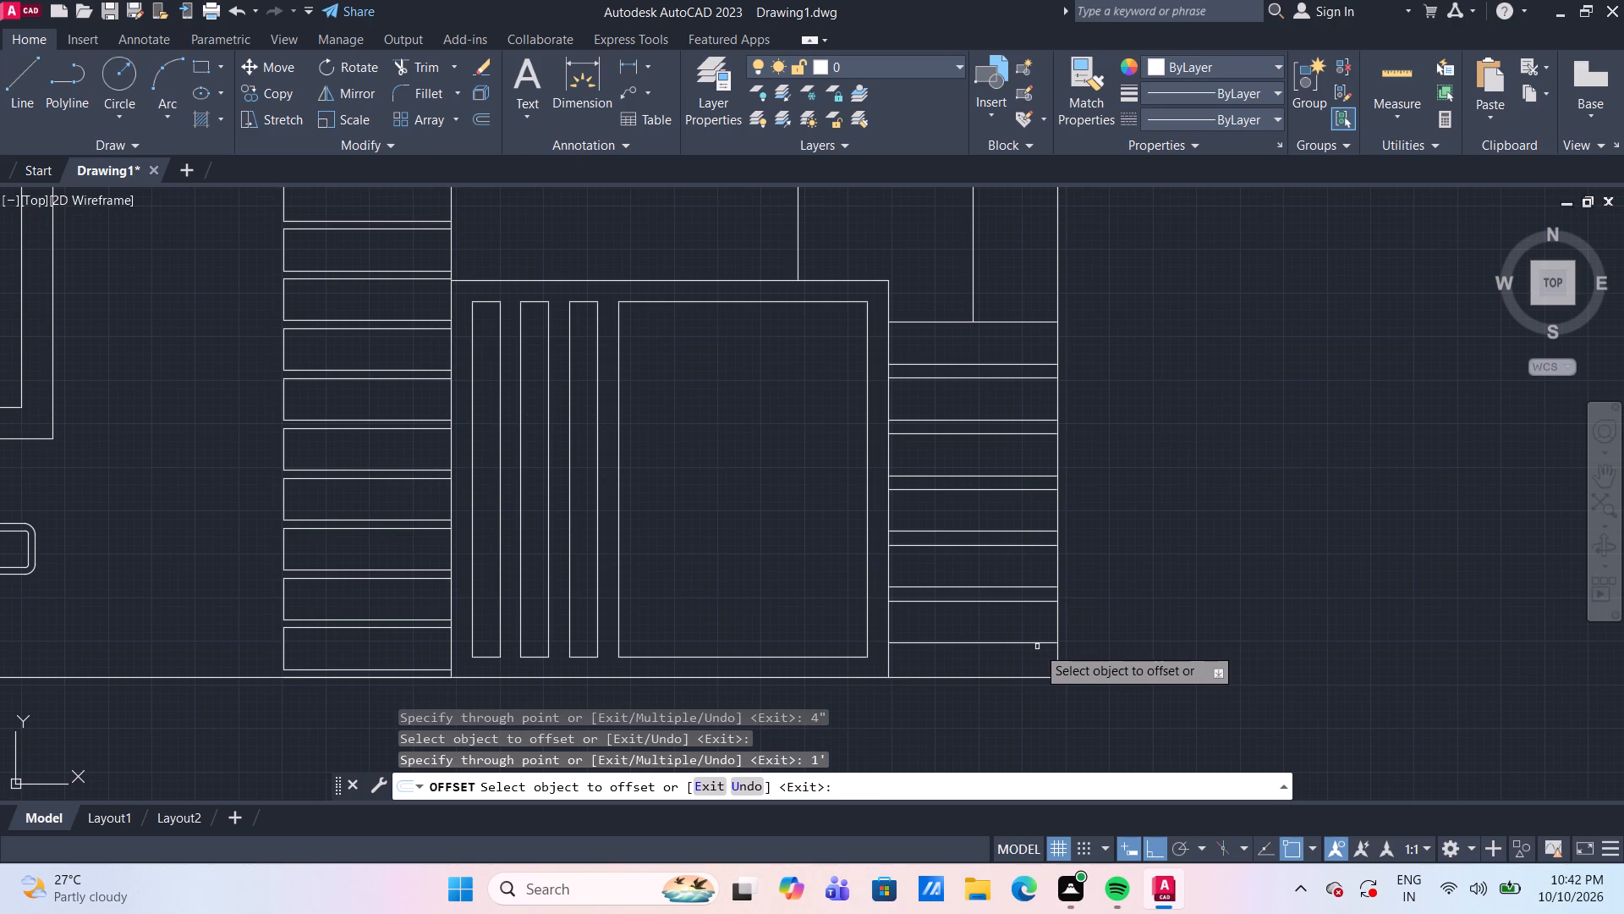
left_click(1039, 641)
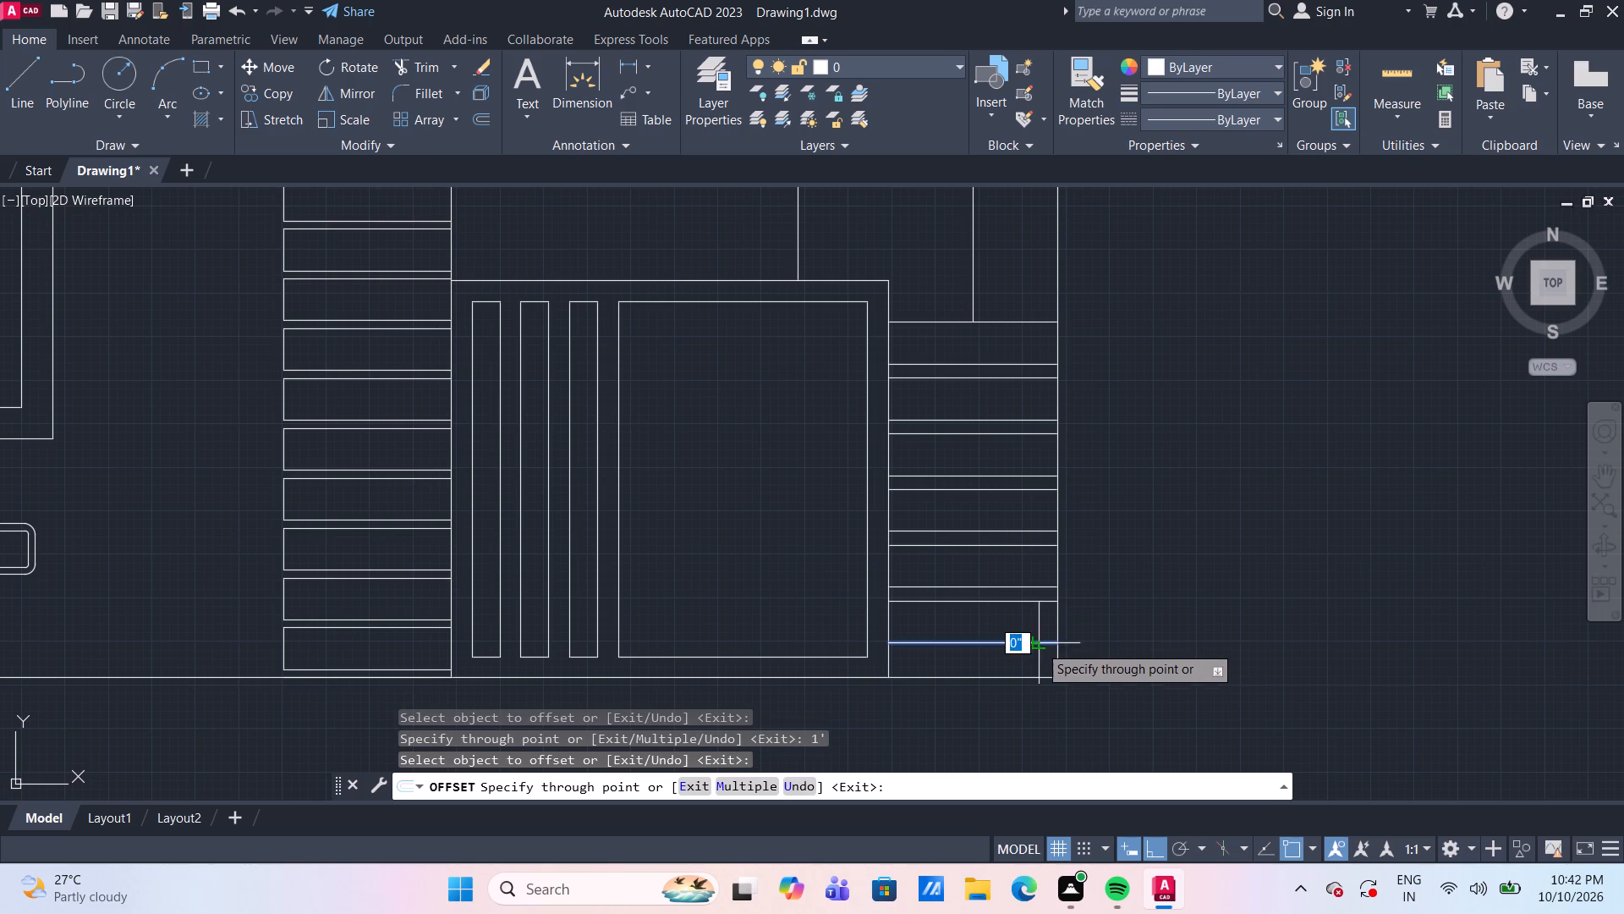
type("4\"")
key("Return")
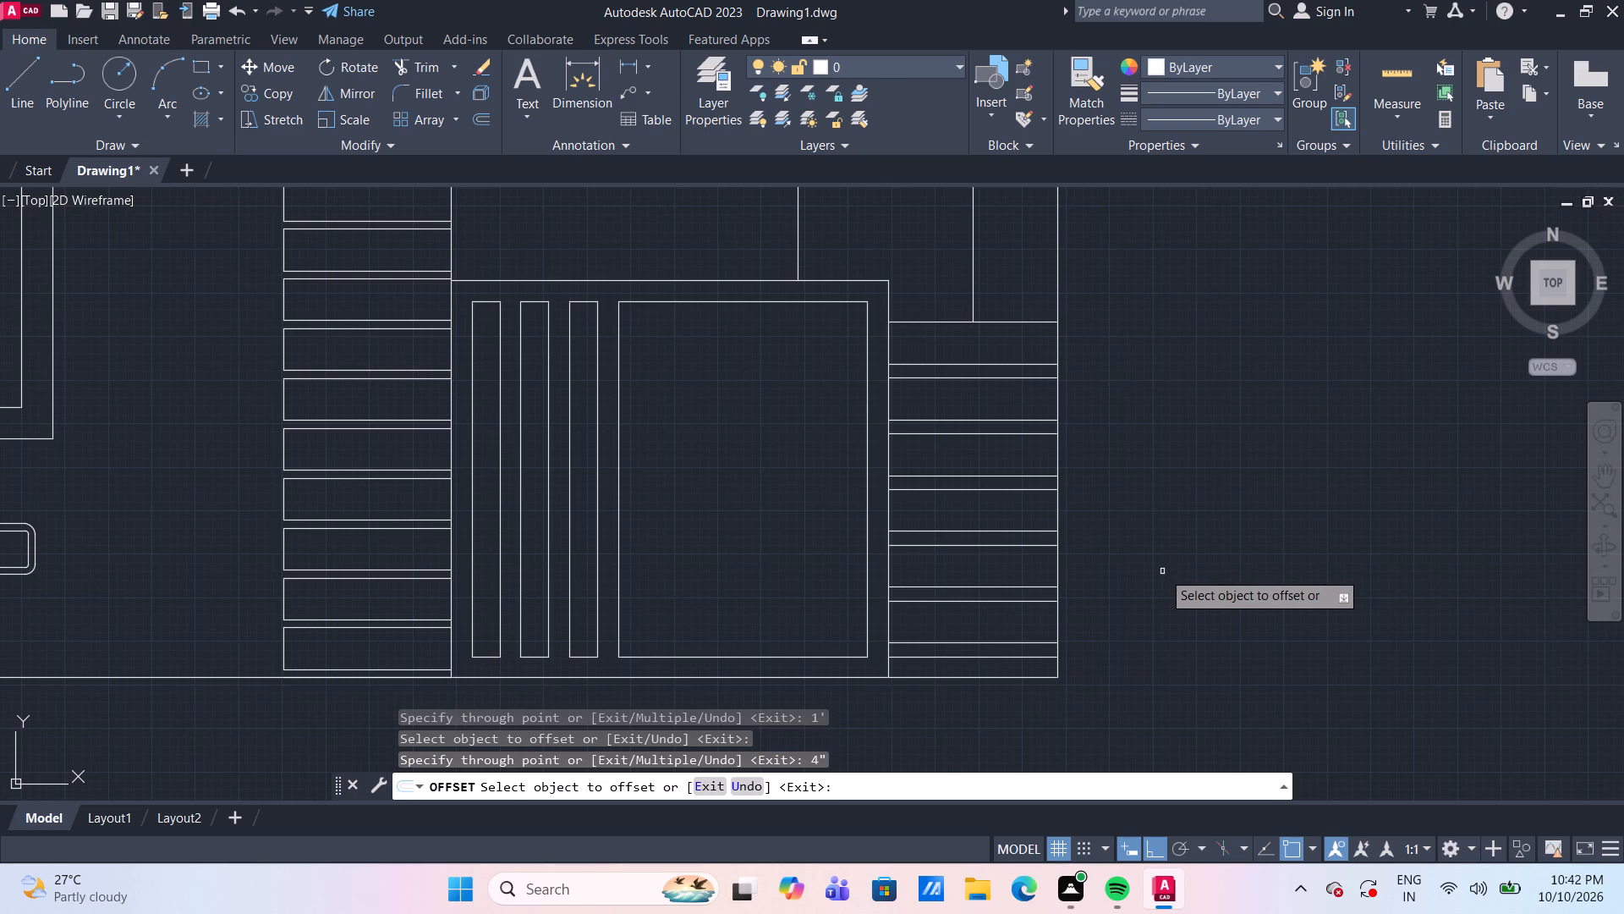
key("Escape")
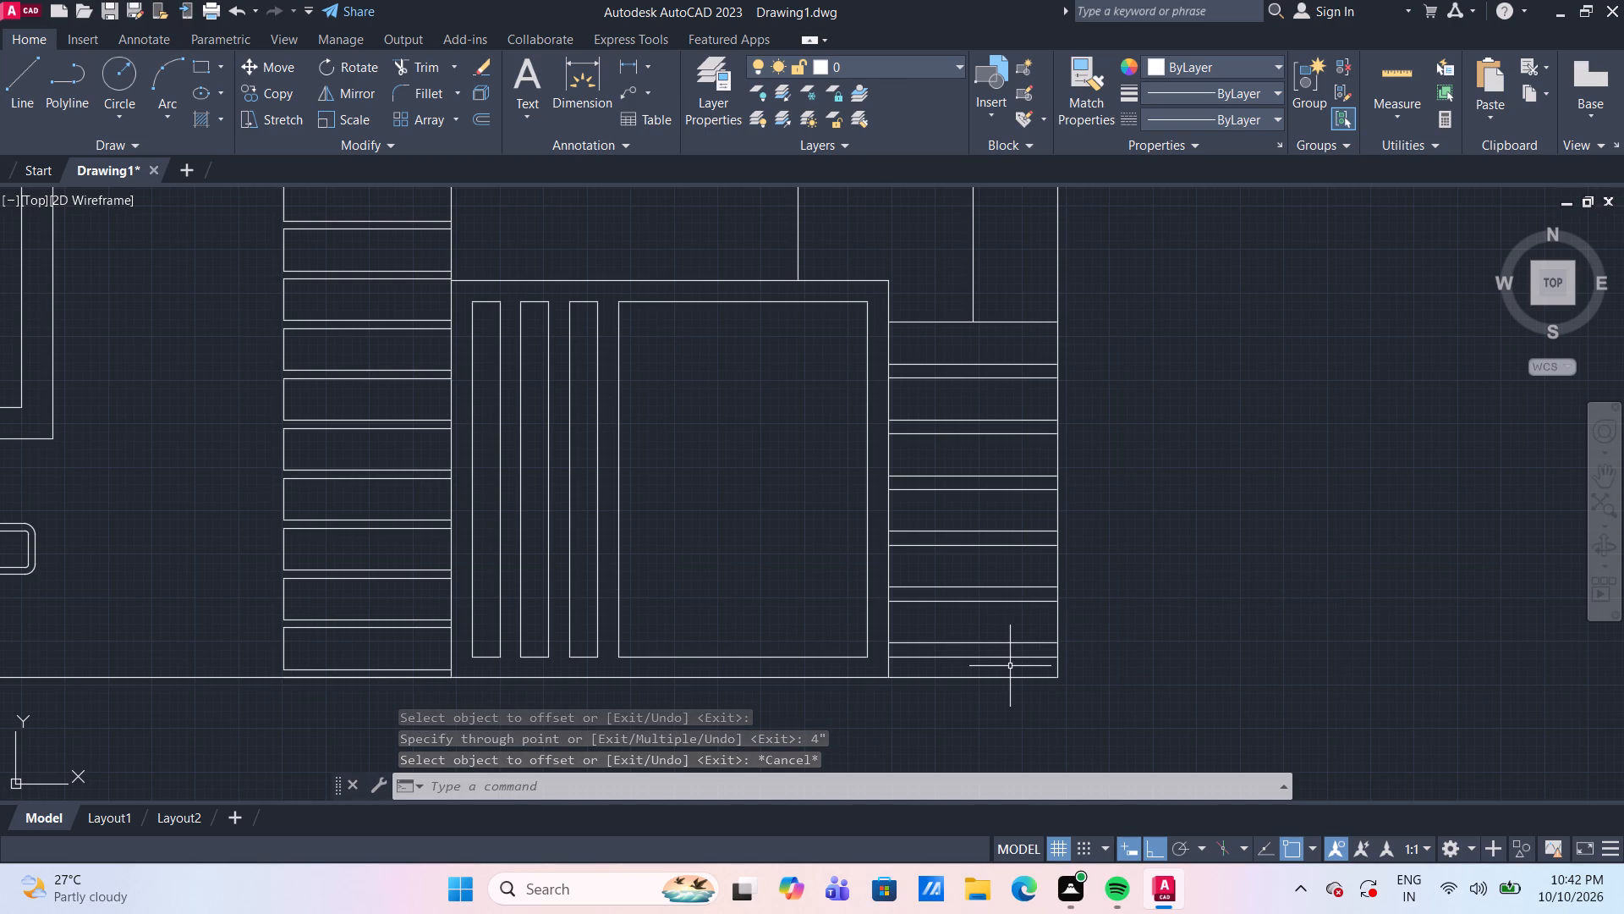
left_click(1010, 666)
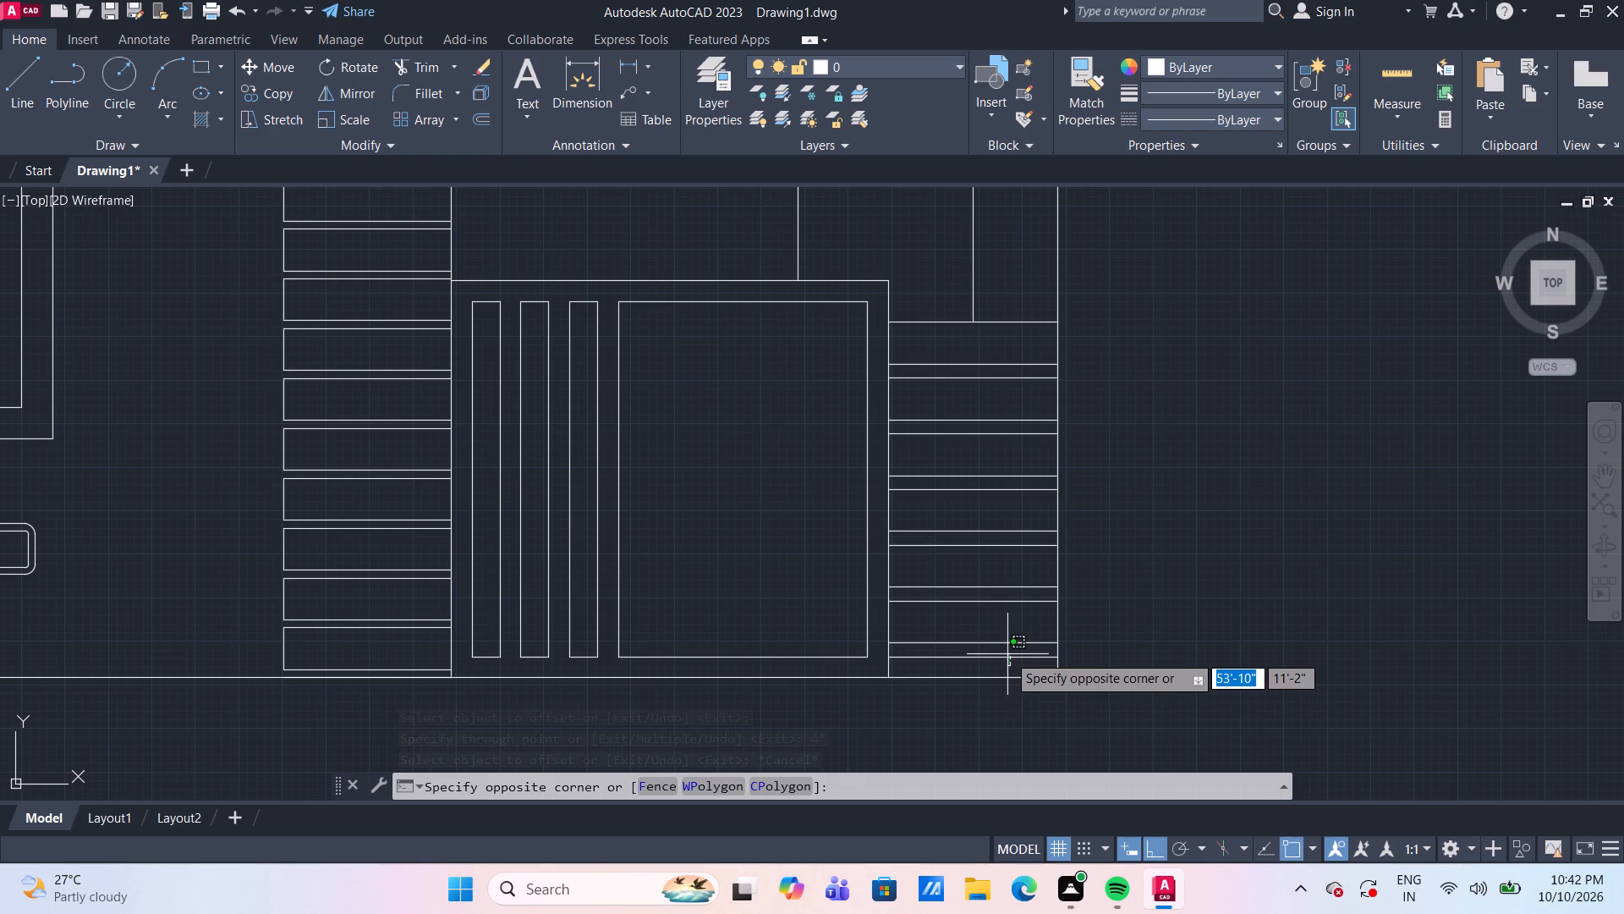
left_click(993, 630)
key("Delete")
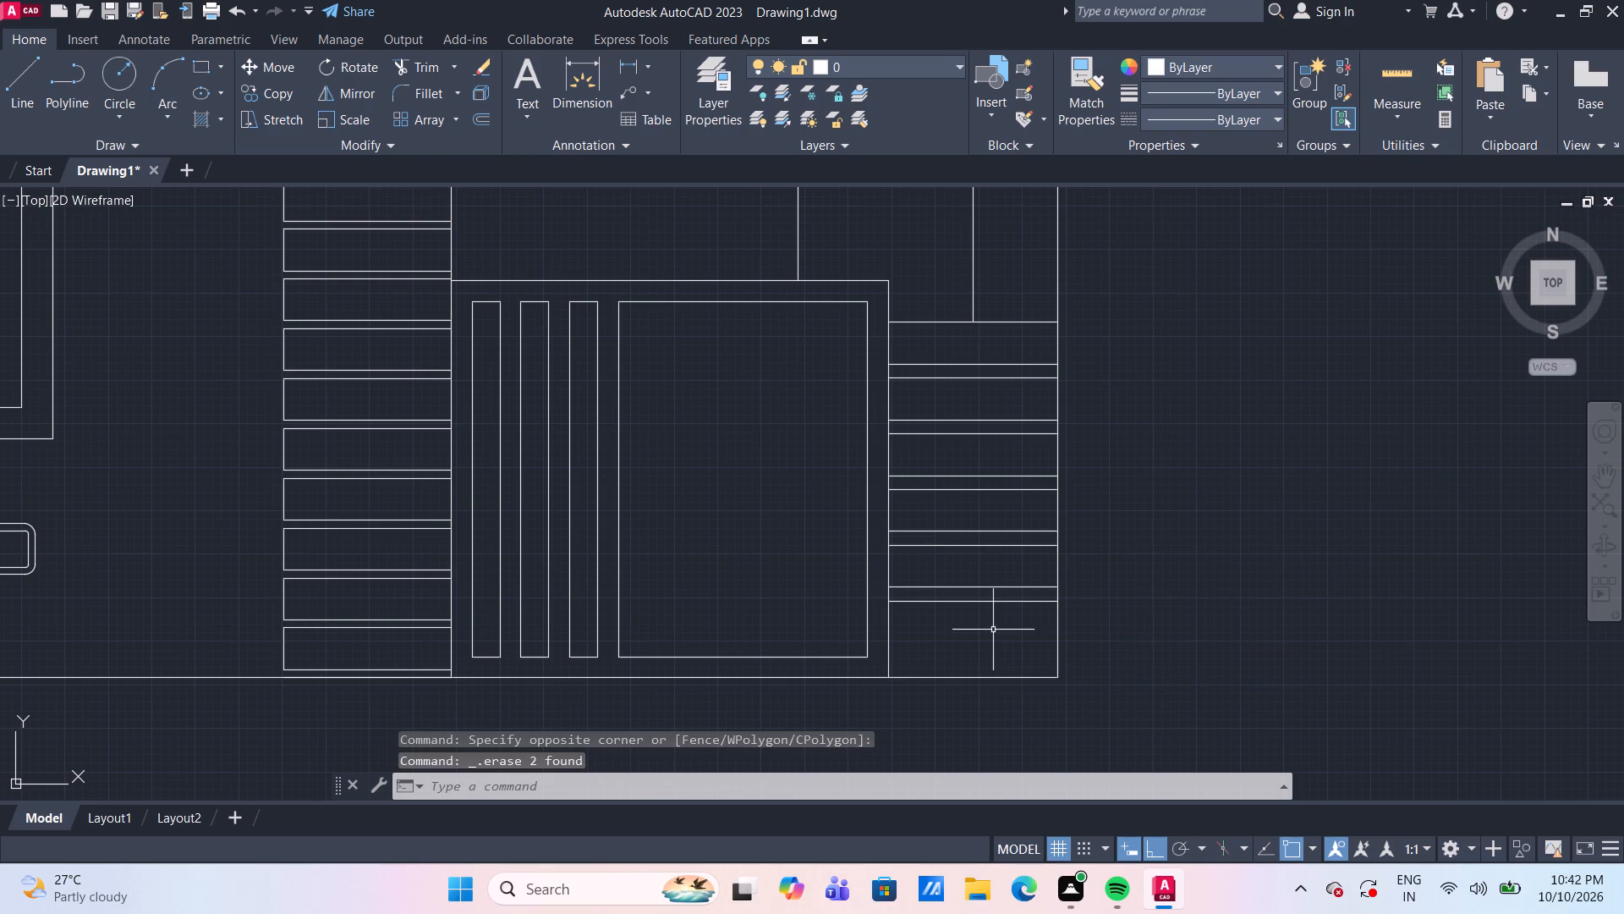
Move the narrow bay's ten band lines down together to centre them between the bay's top edge and the ground line.
left_click_drag(1005, 625, 1006, 595)
left_click(937, 355)
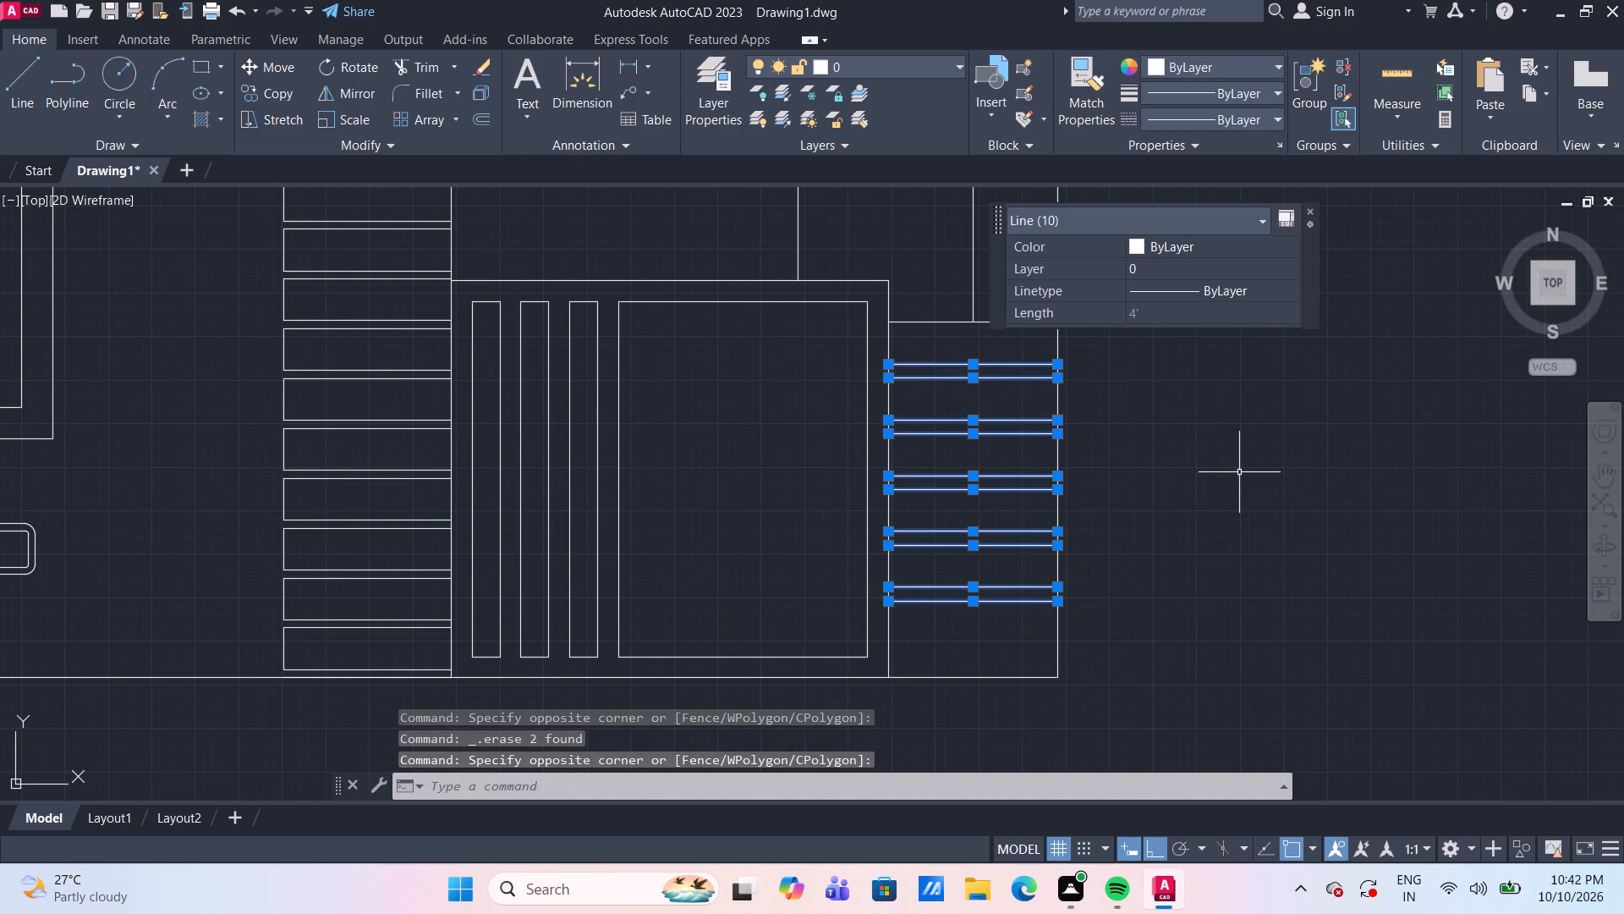
key("m")
key("Return")
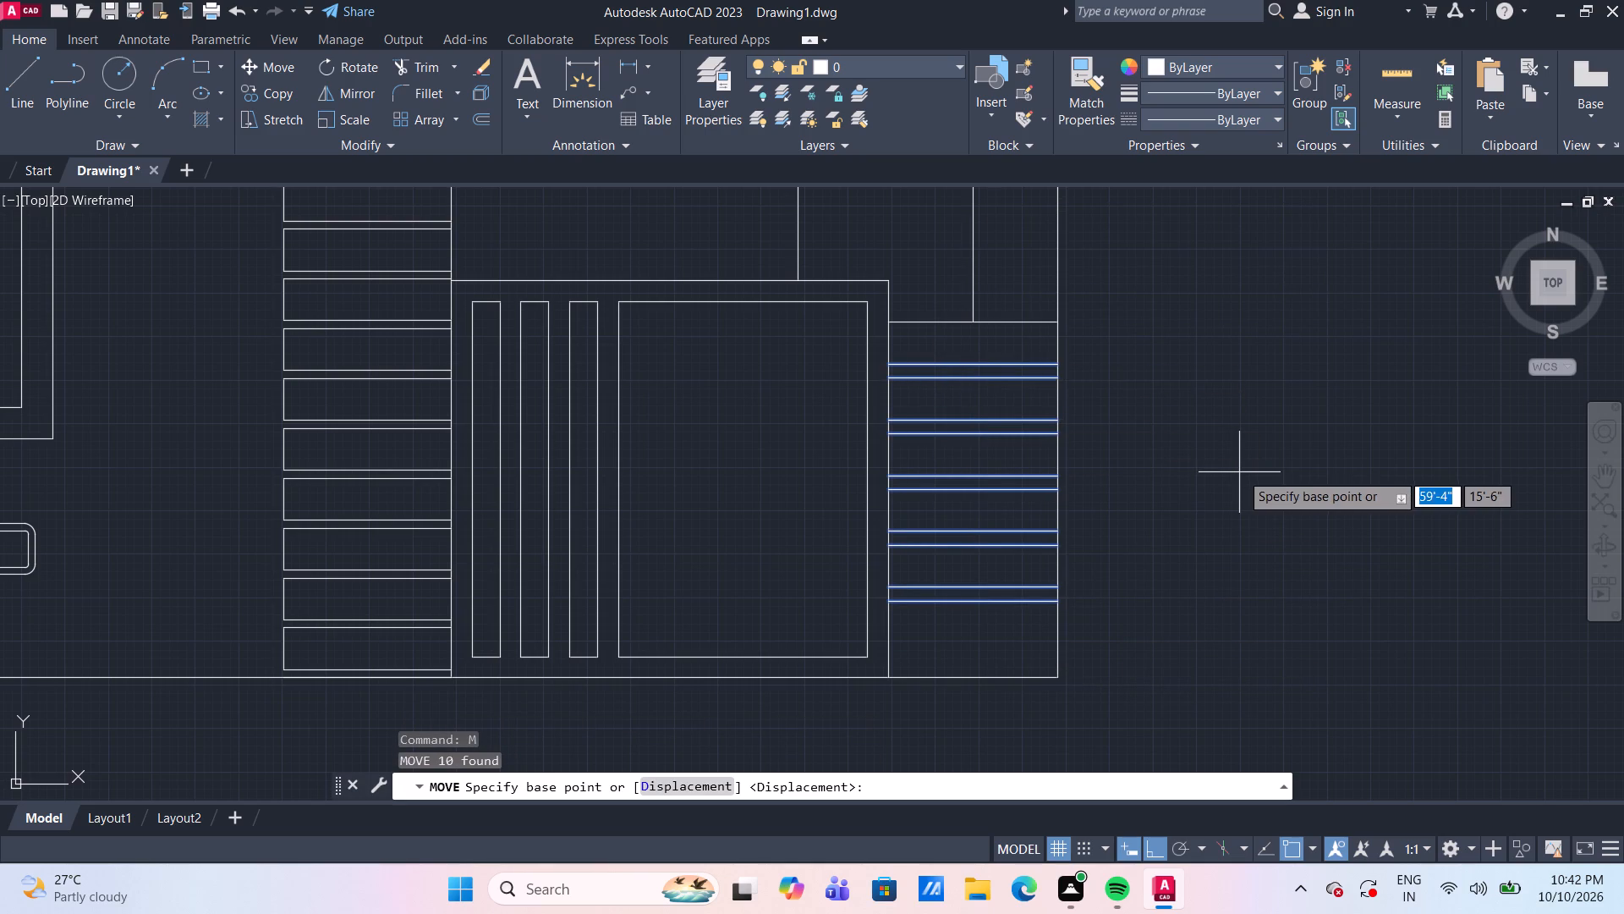
left_click(1057, 604)
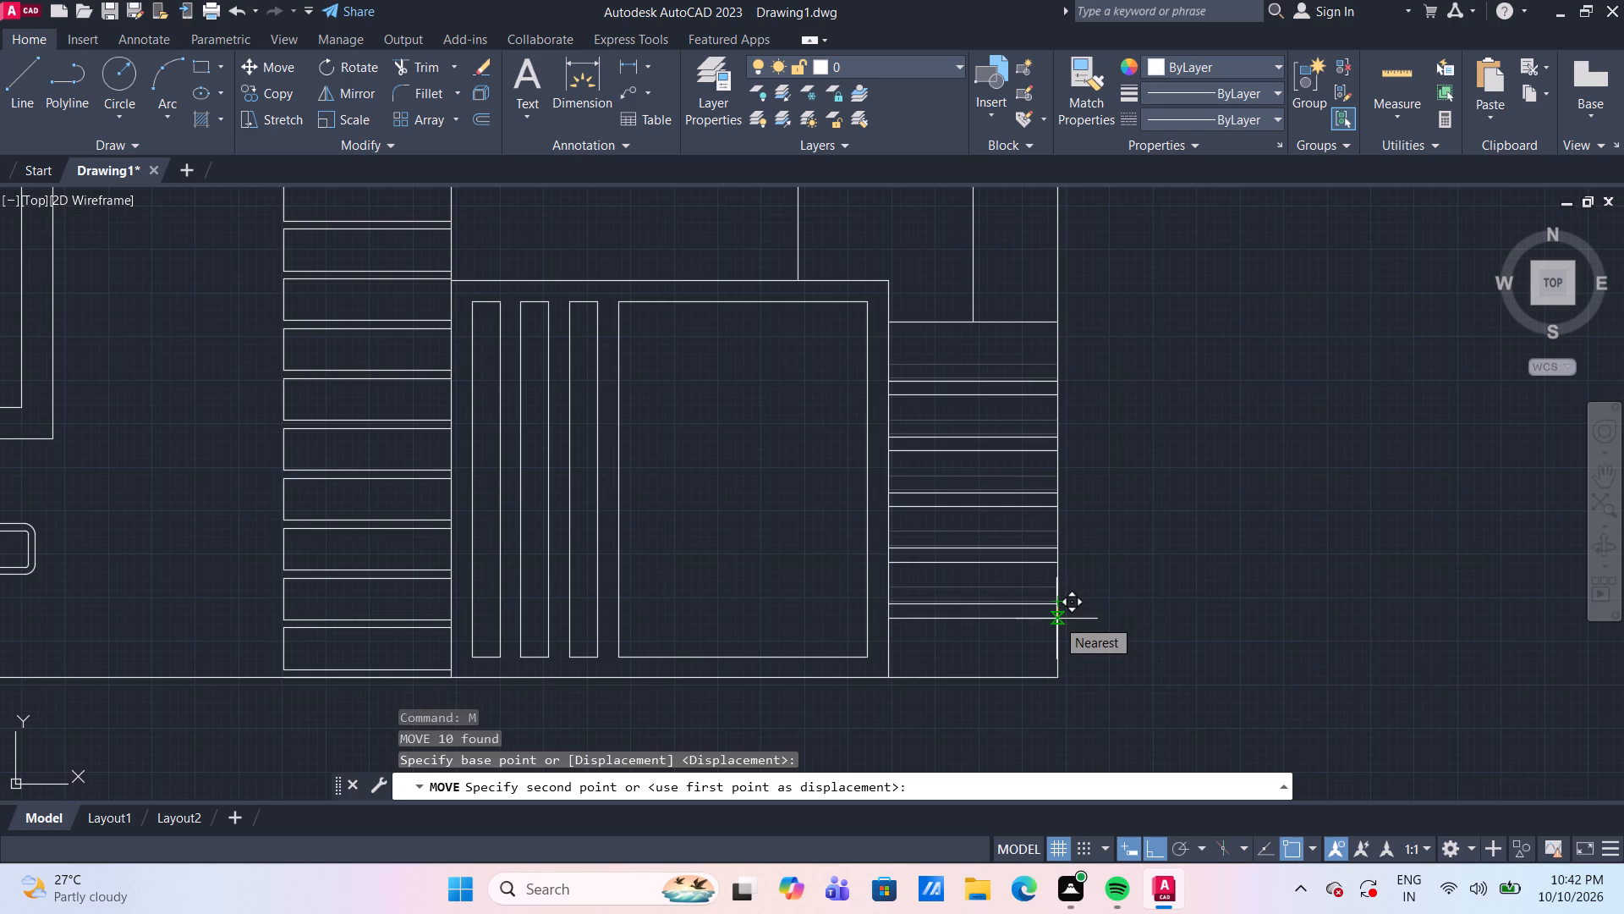
left_click(1056, 619)
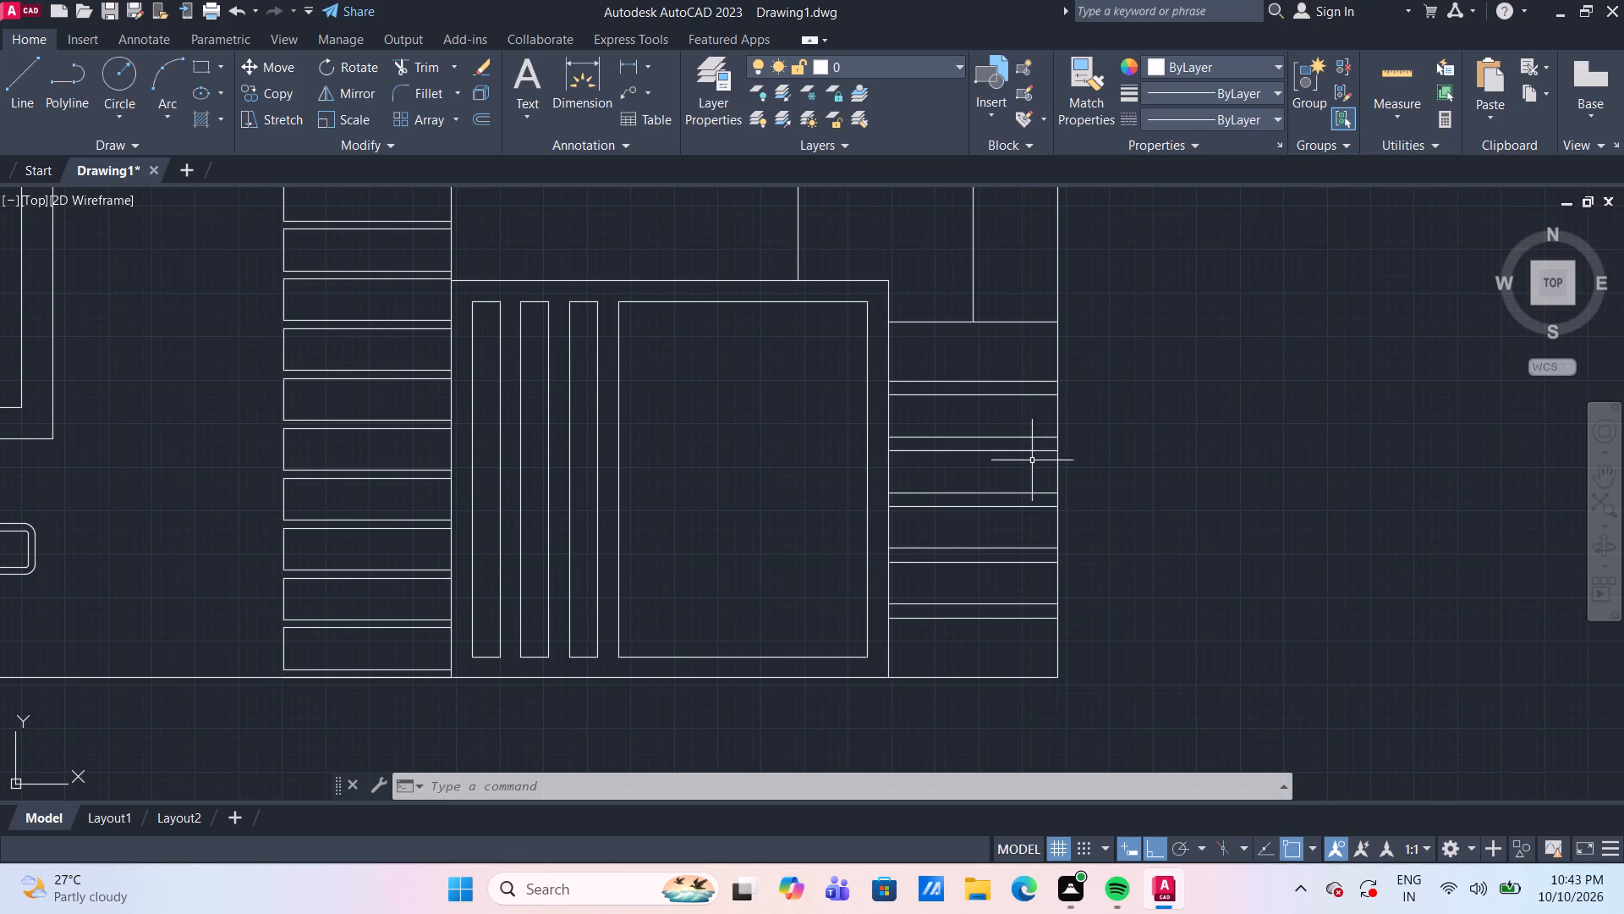
Move the vertical side of the box above the framed strip opening about 3'-1" left, to the midpoint of the opening's top edge.
scroll(933, 443, "down", 1)
scroll(782, 285, "down", 2)
scroll(774, 271, "up", 1)
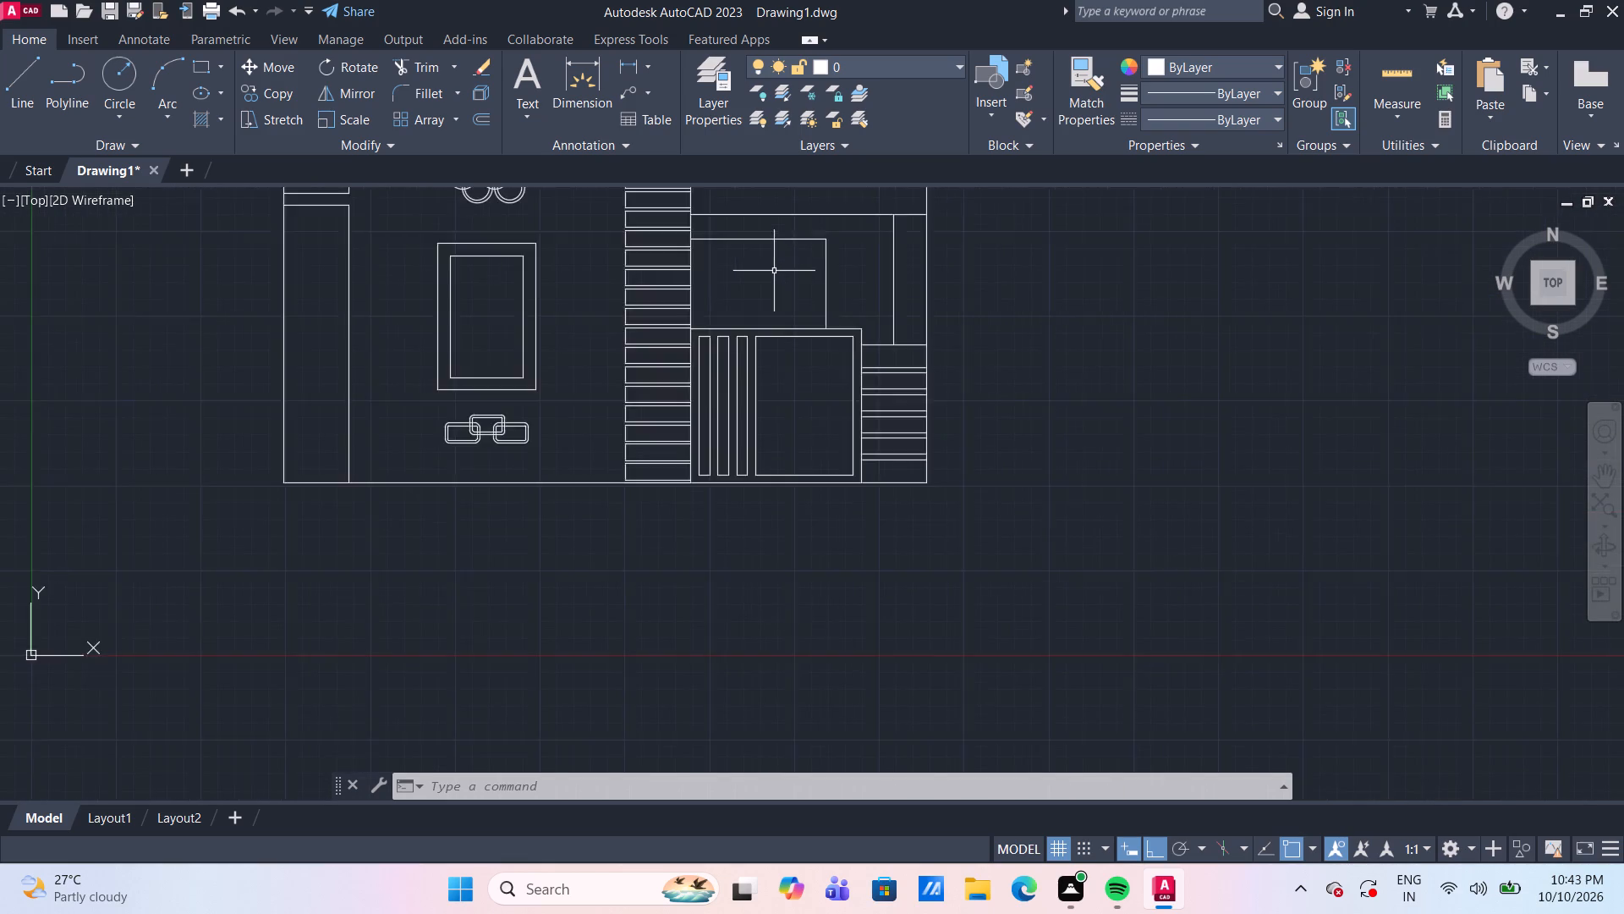
scroll(774, 271, "up", 1)
middle_click_drag(777, 271, 842, 333)
scroll(842, 333, "down", 1)
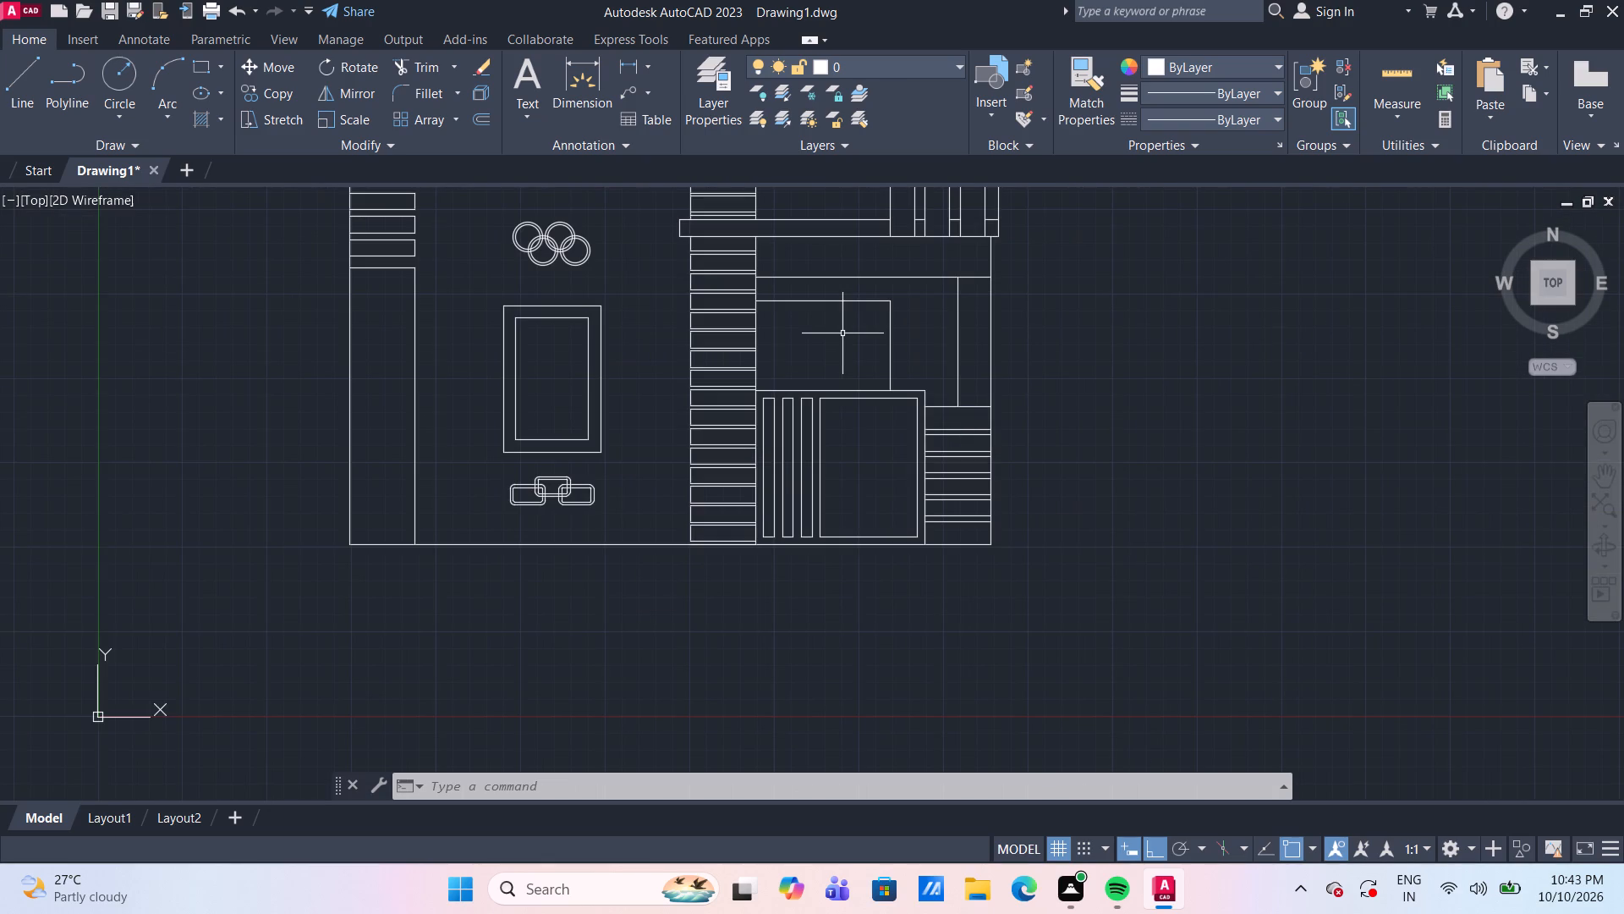
middle_click_drag(861, 340, 878, 347)
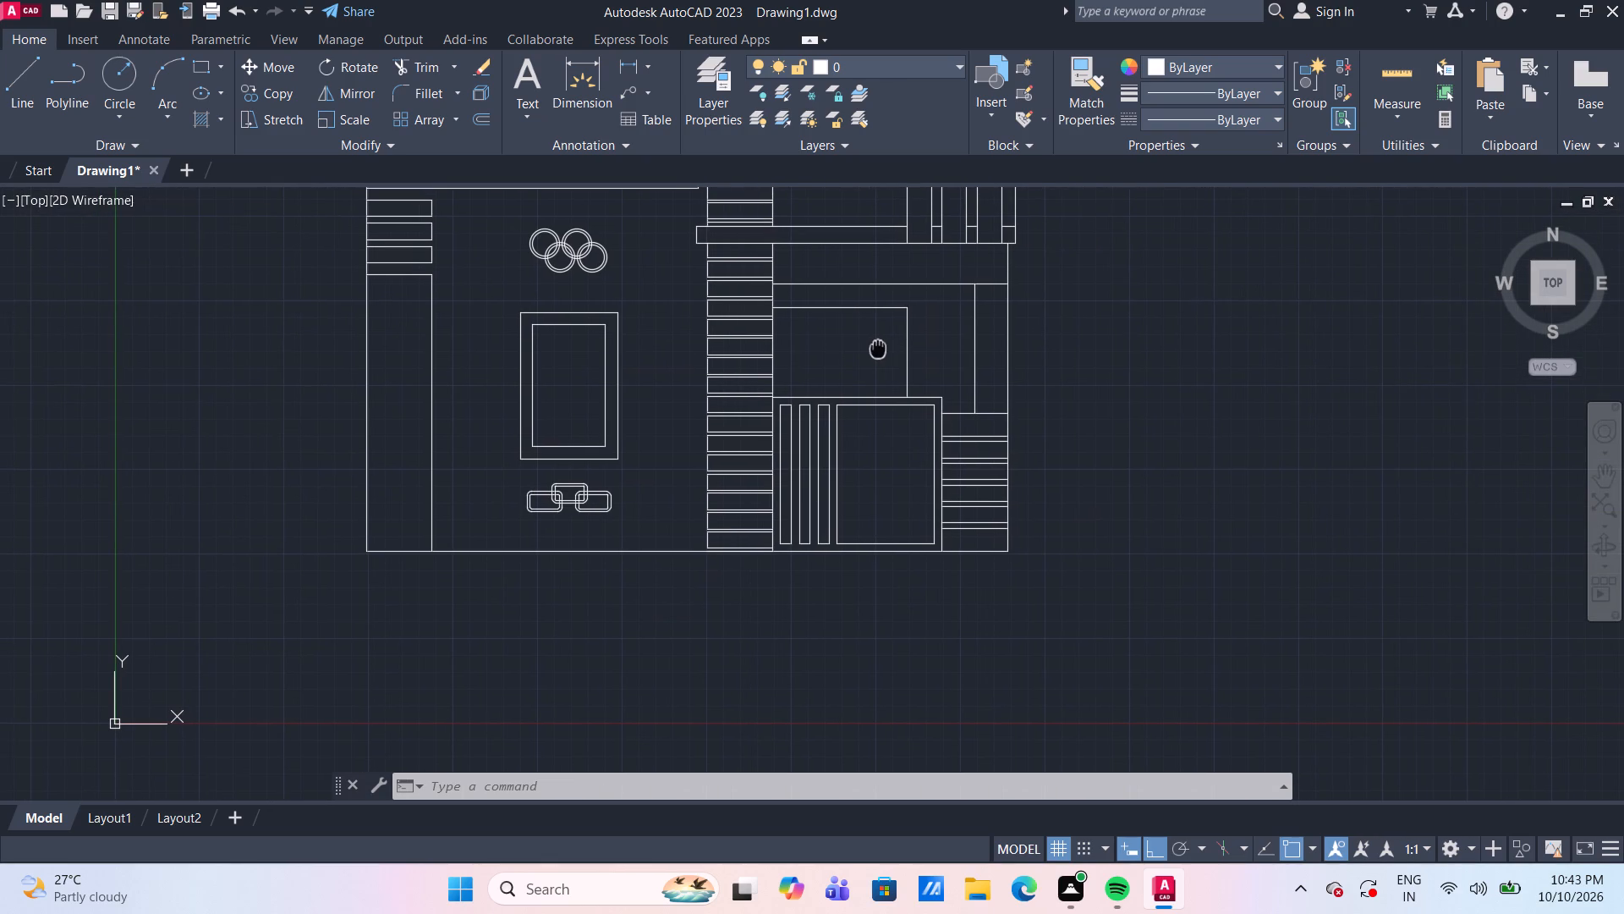
middle_click_drag(878, 347, 899, 394)
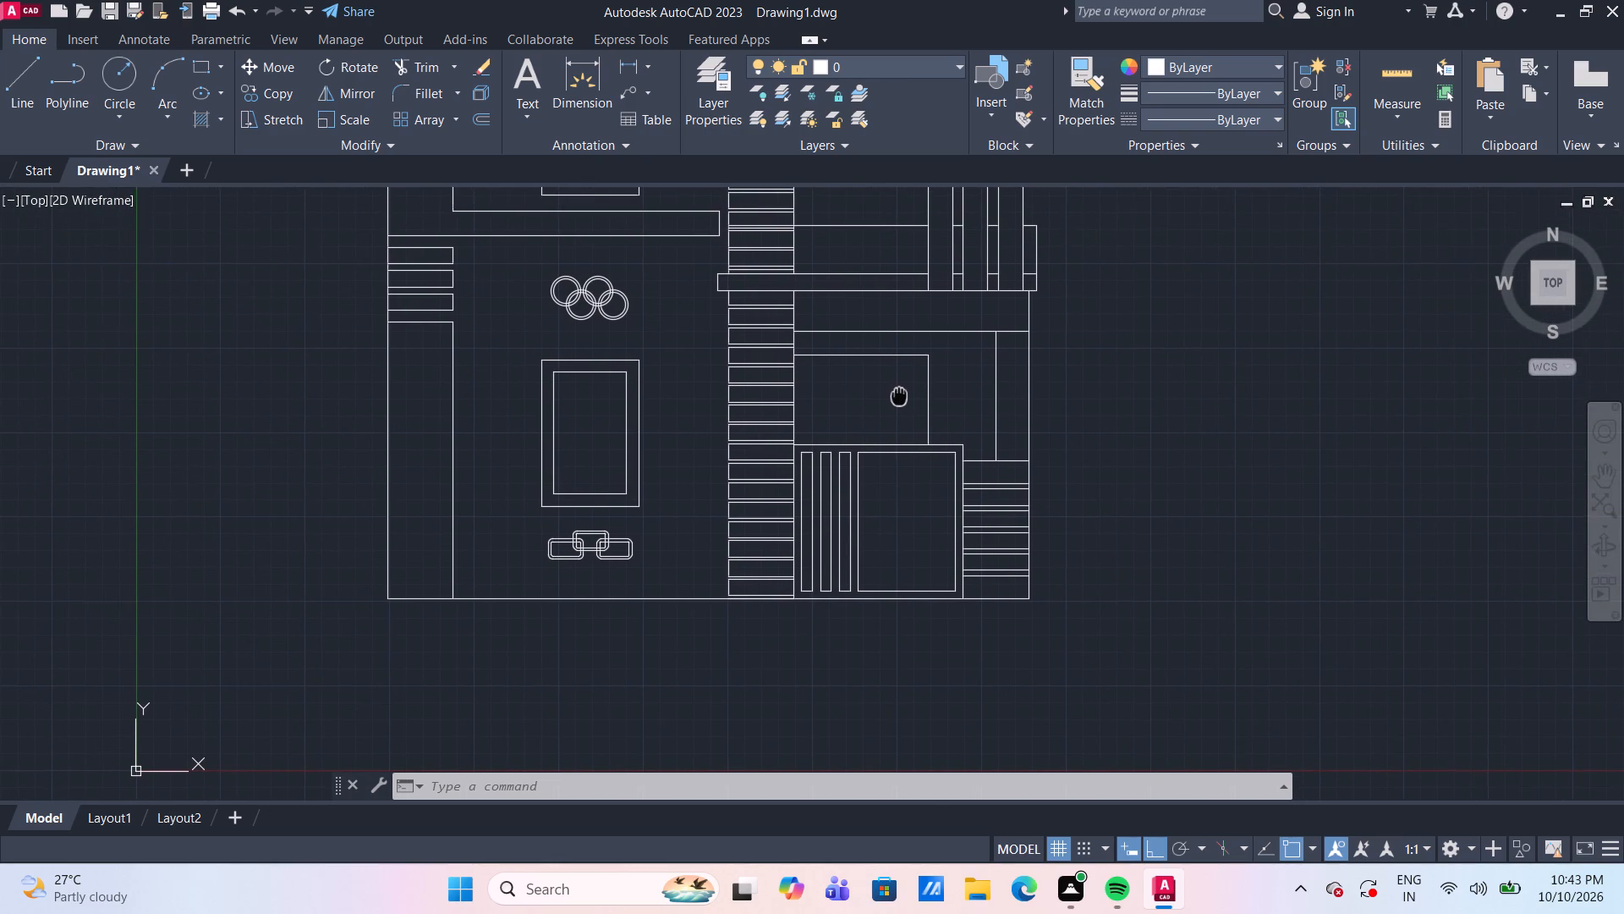
middle_click_drag(899, 394, 900, 403)
scroll(900, 403, "up", 2)
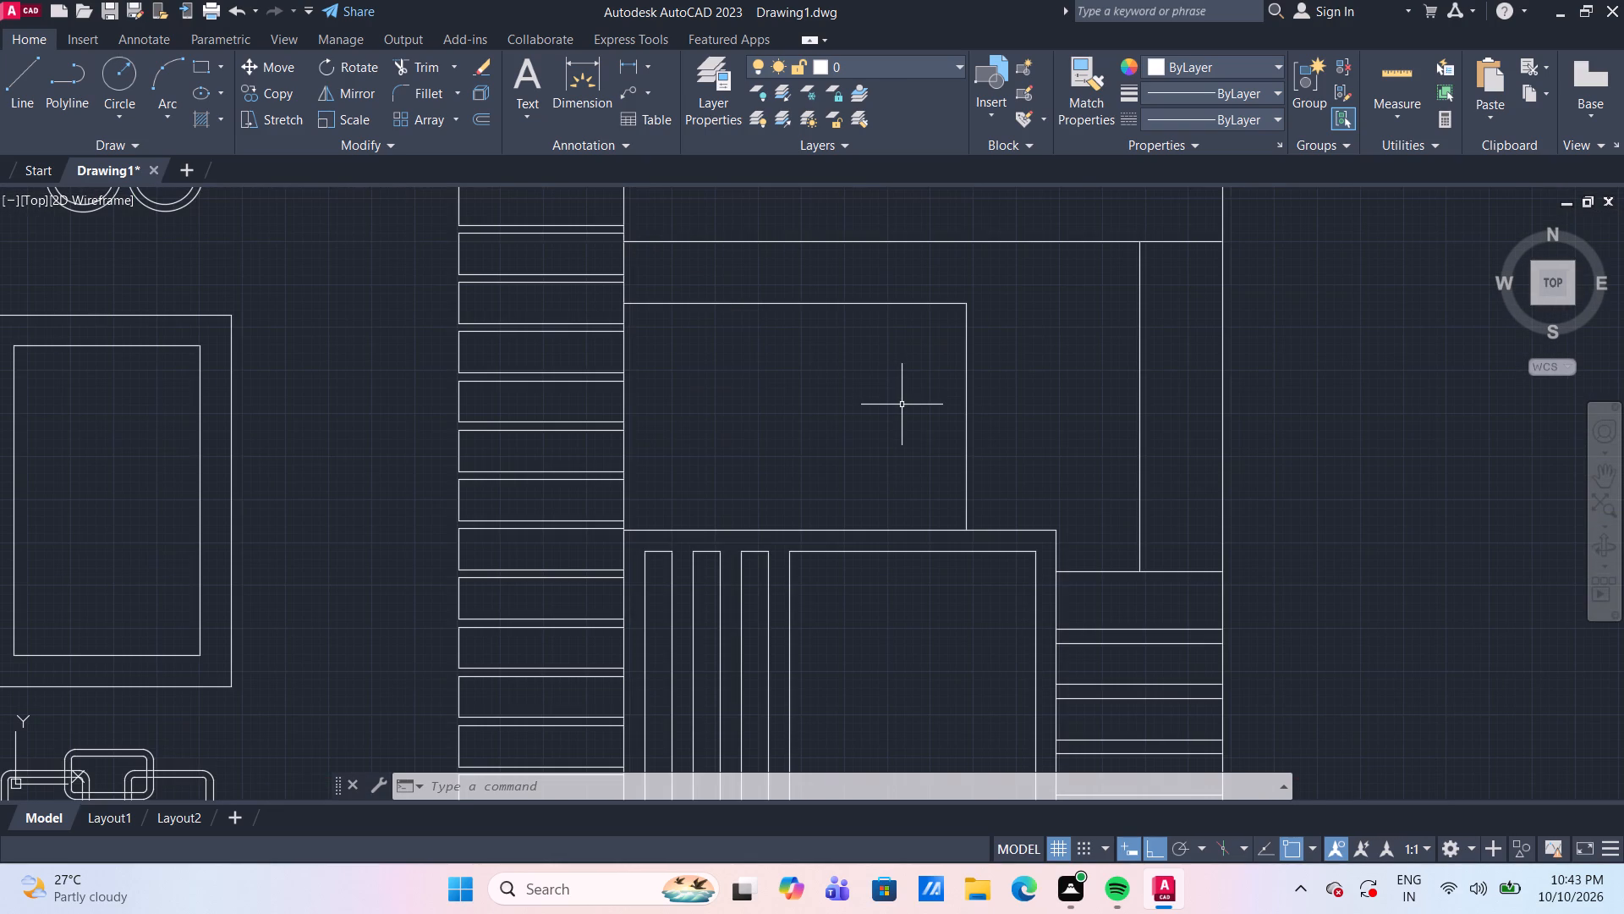
left_click_drag(1018, 415, 979, 399)
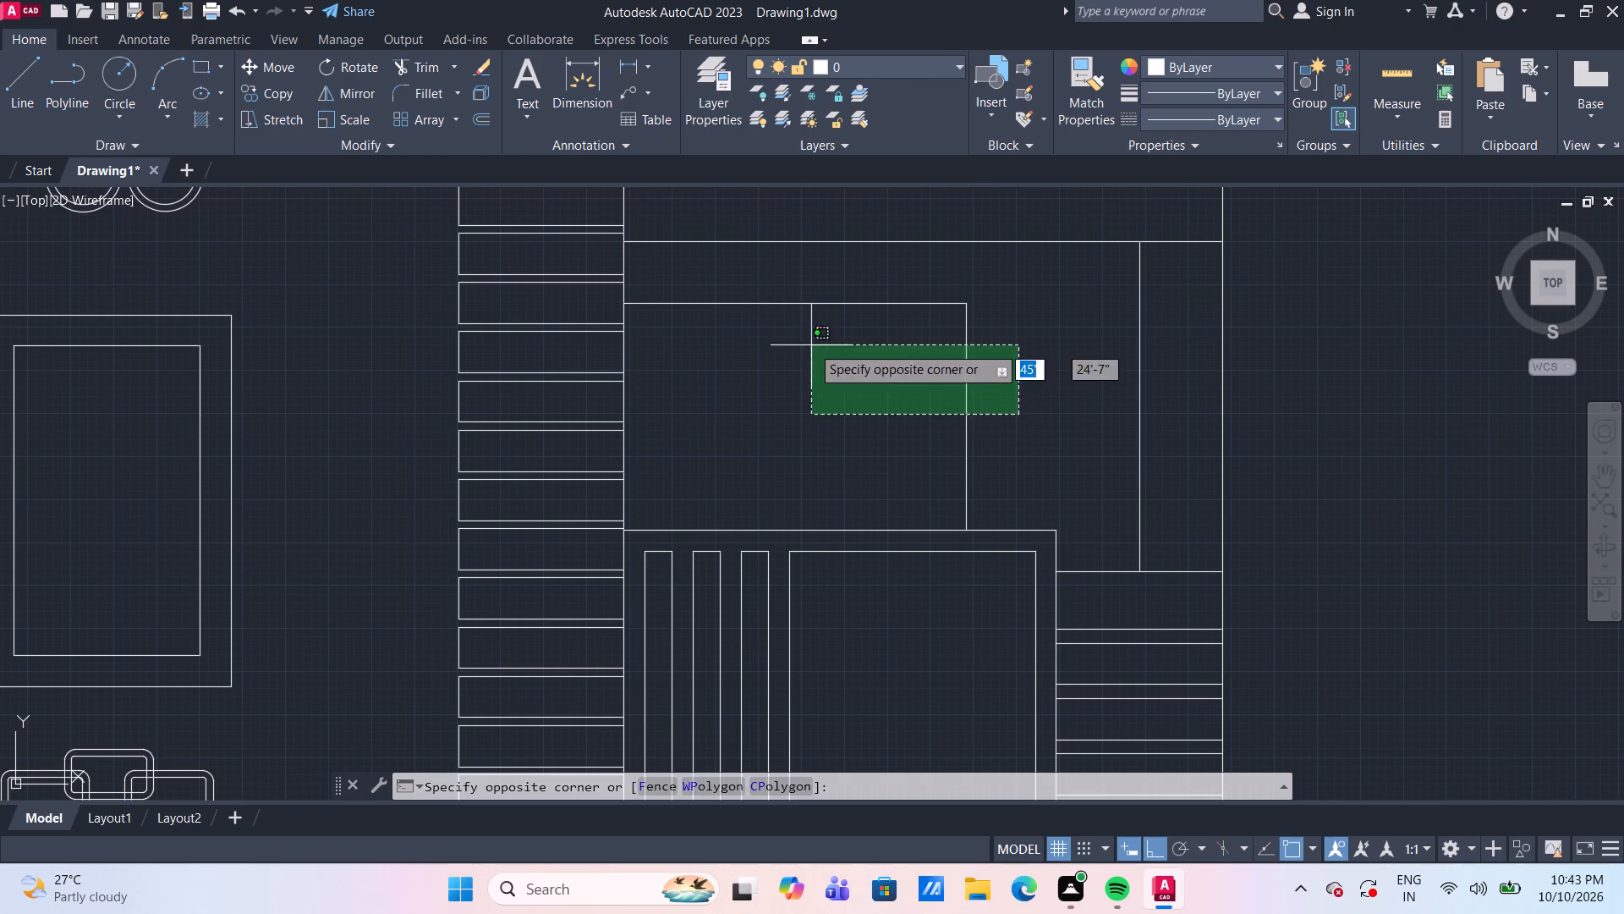
left_click(811, 345)
type("m")
key("space")
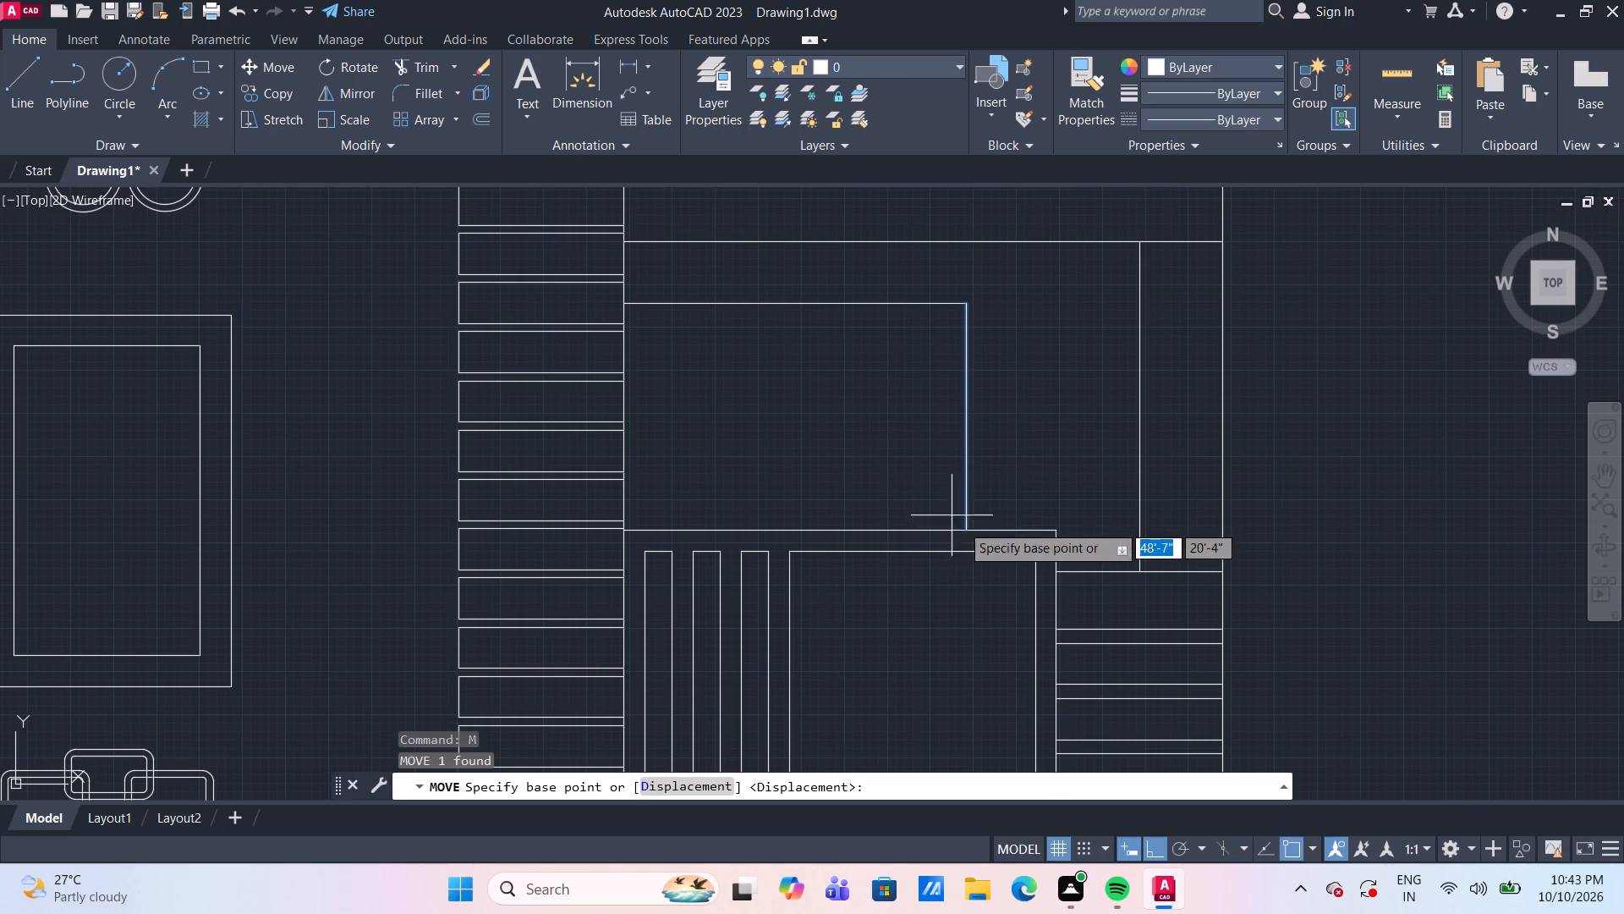
left_click(972, 531)
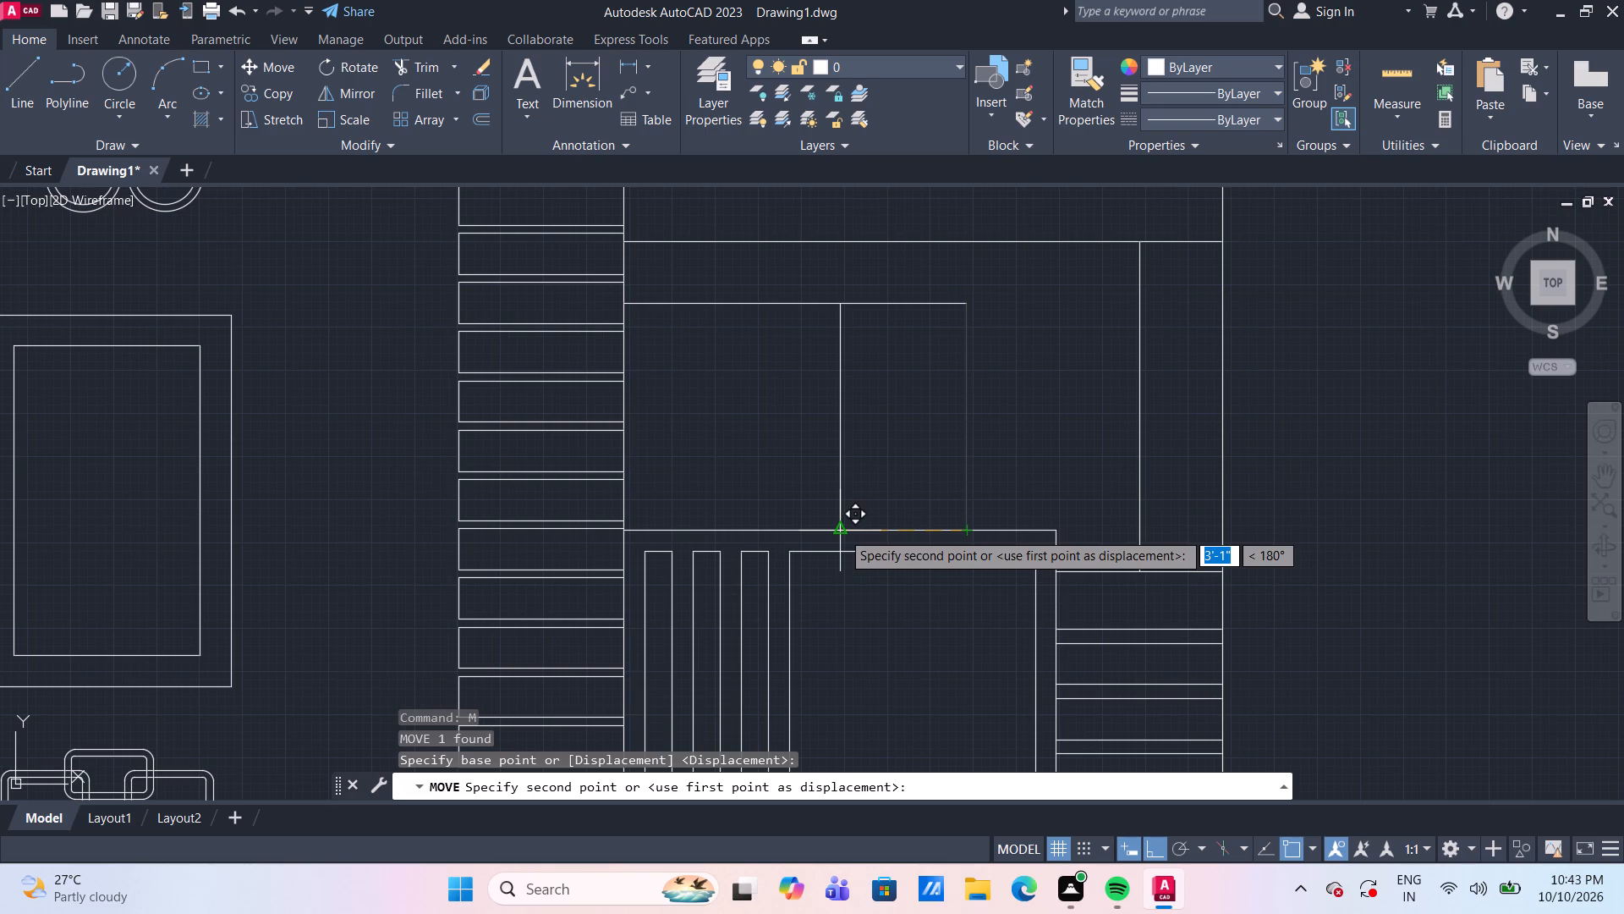
left_click(842, 531)
key("Escape")
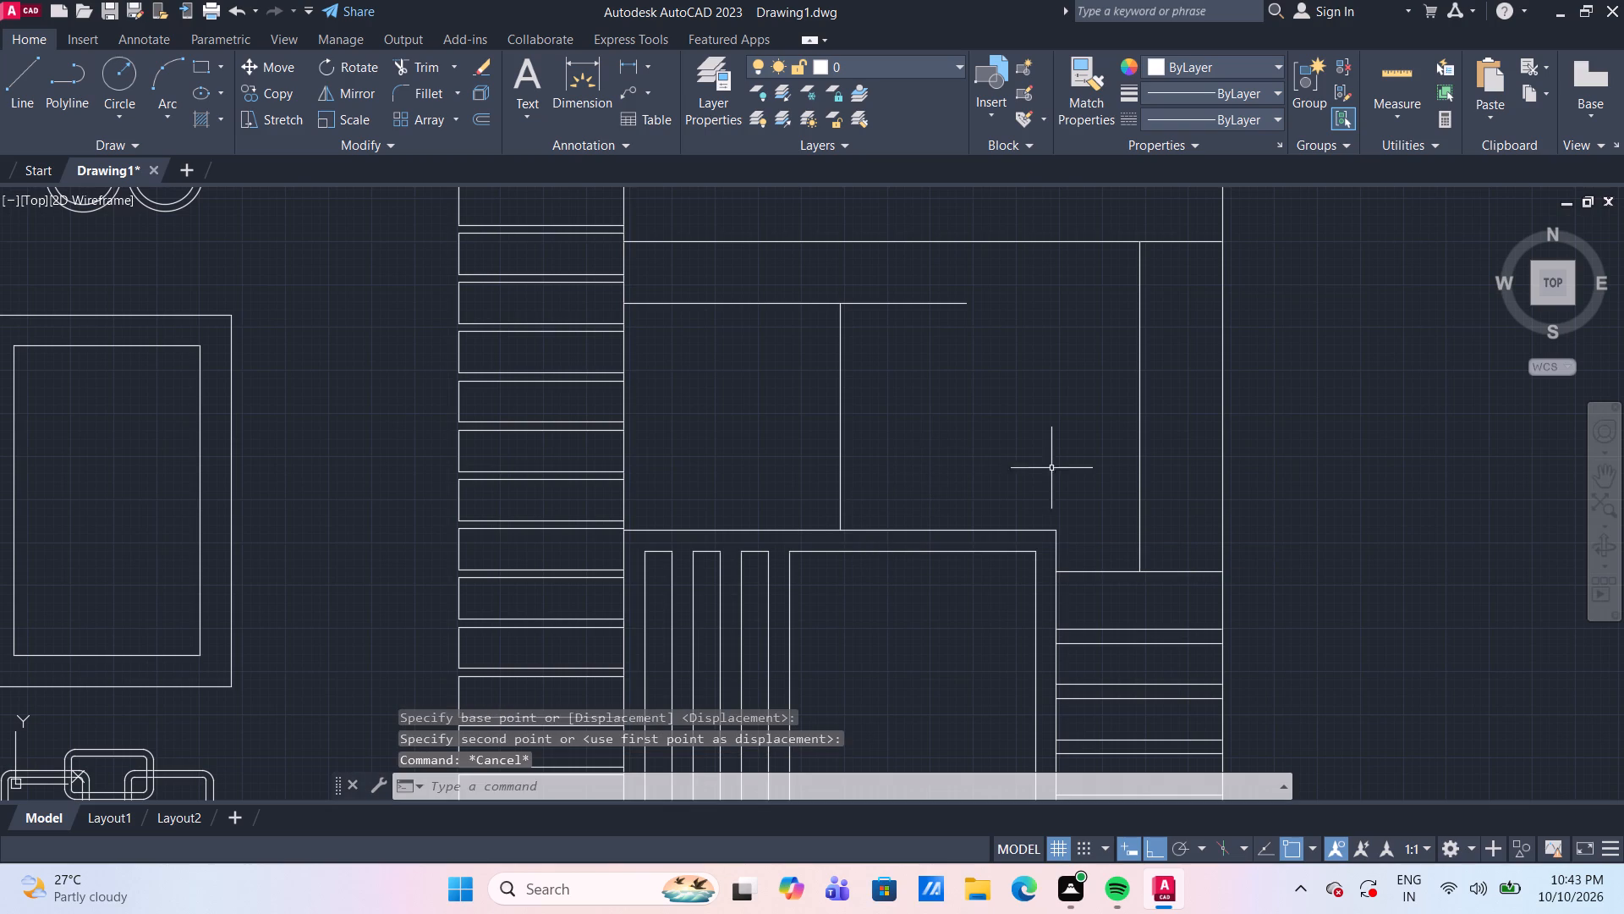
Move the 8' vertical line above the banded side bay about 1'-5" left along the bay's top edge.
left_click_drag(1152, 458, 1139, 447)
left_click(1118, 429)
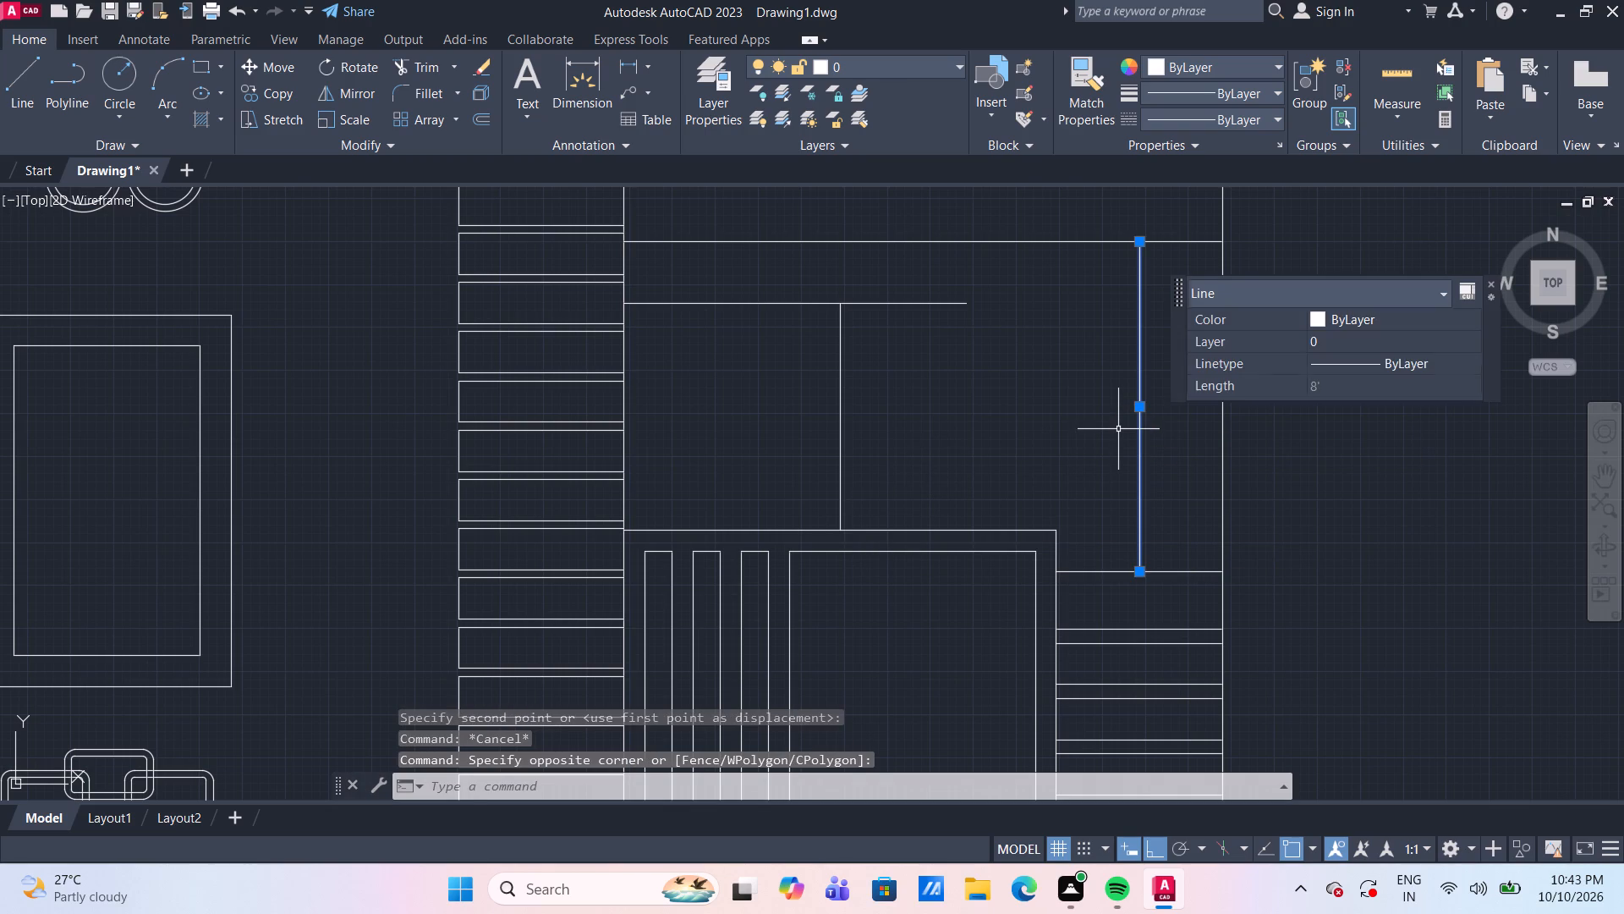
key("m")
key("Return")
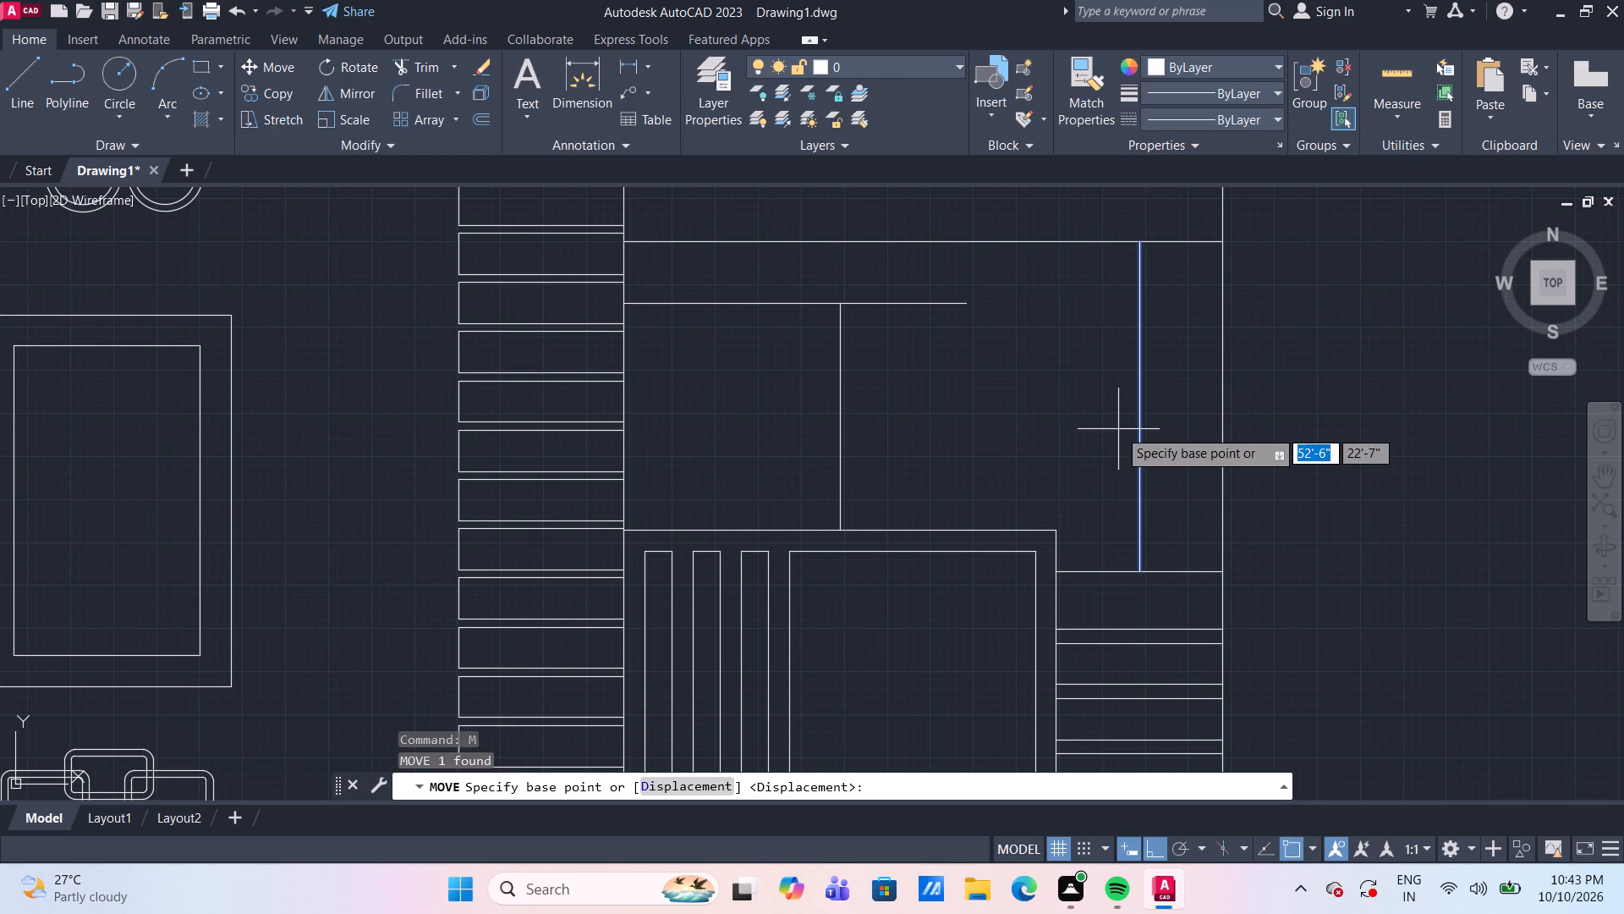
left_click(1138, 571)
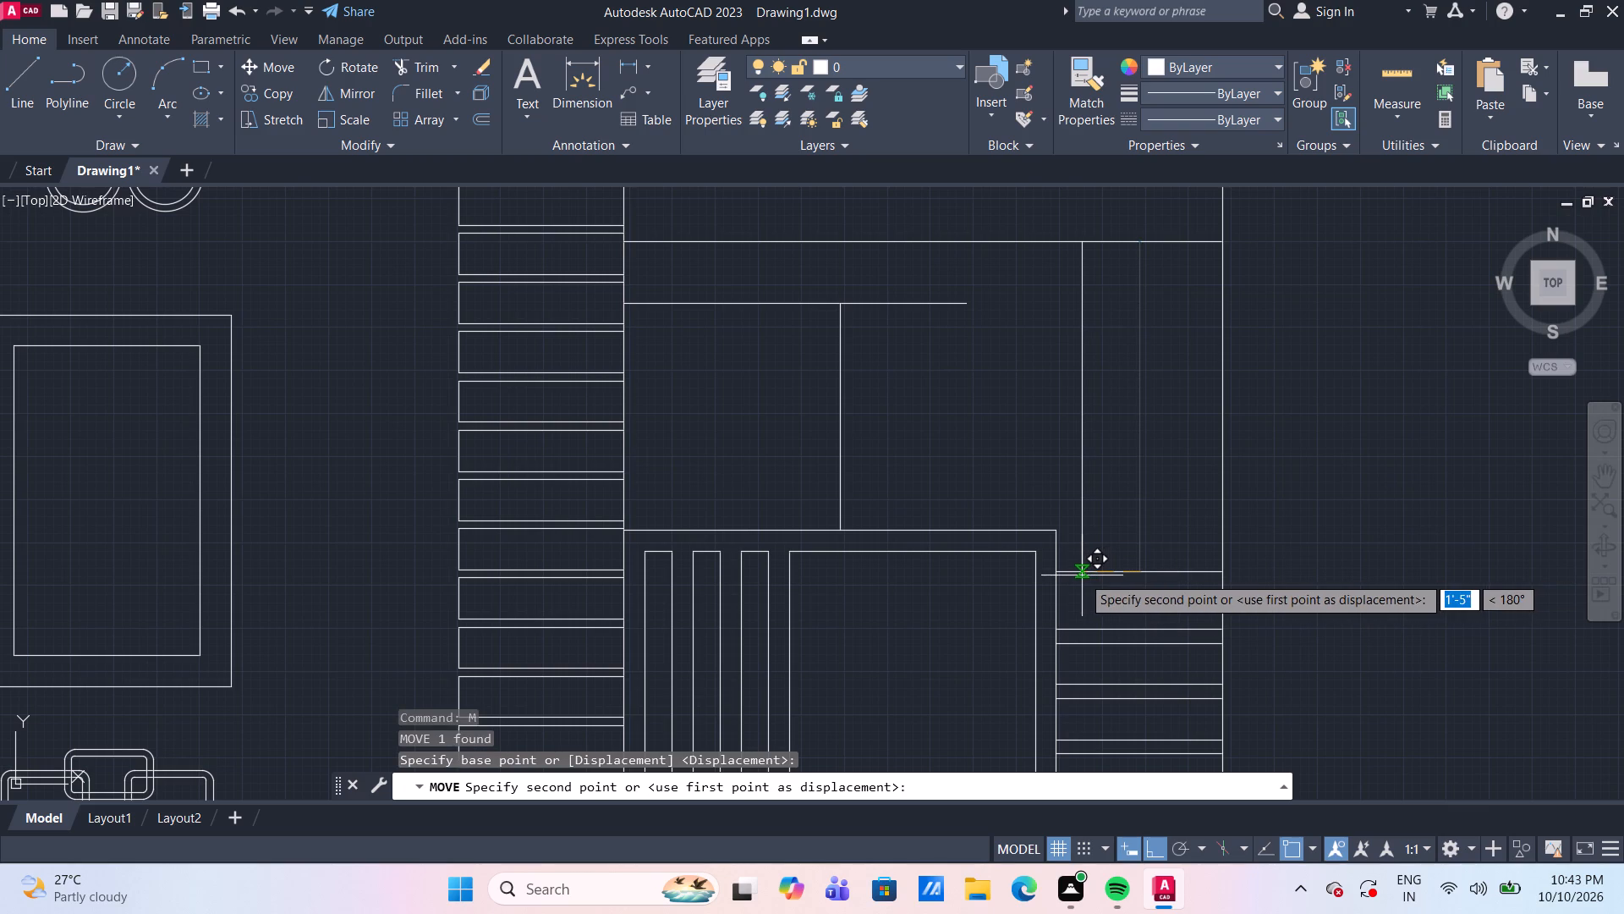
left_click(1082, 575)
key("Escape")
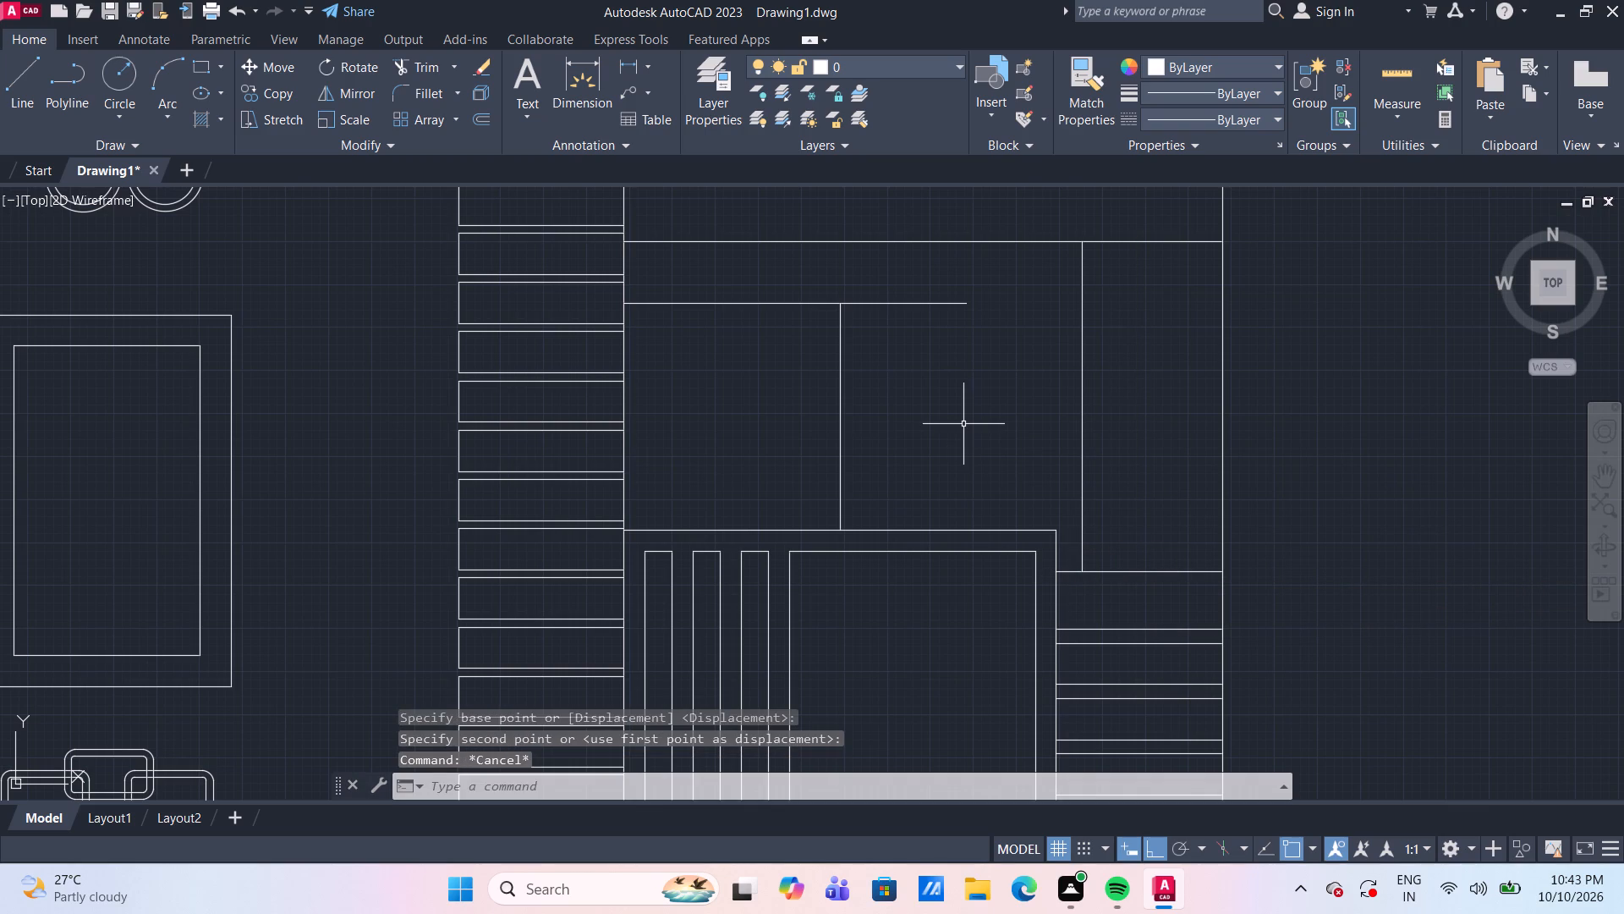
Extend the box's vertical side up to the long horizontal line above, and trim the box's top line where it overhangs that side.
type("tr")
key("space")
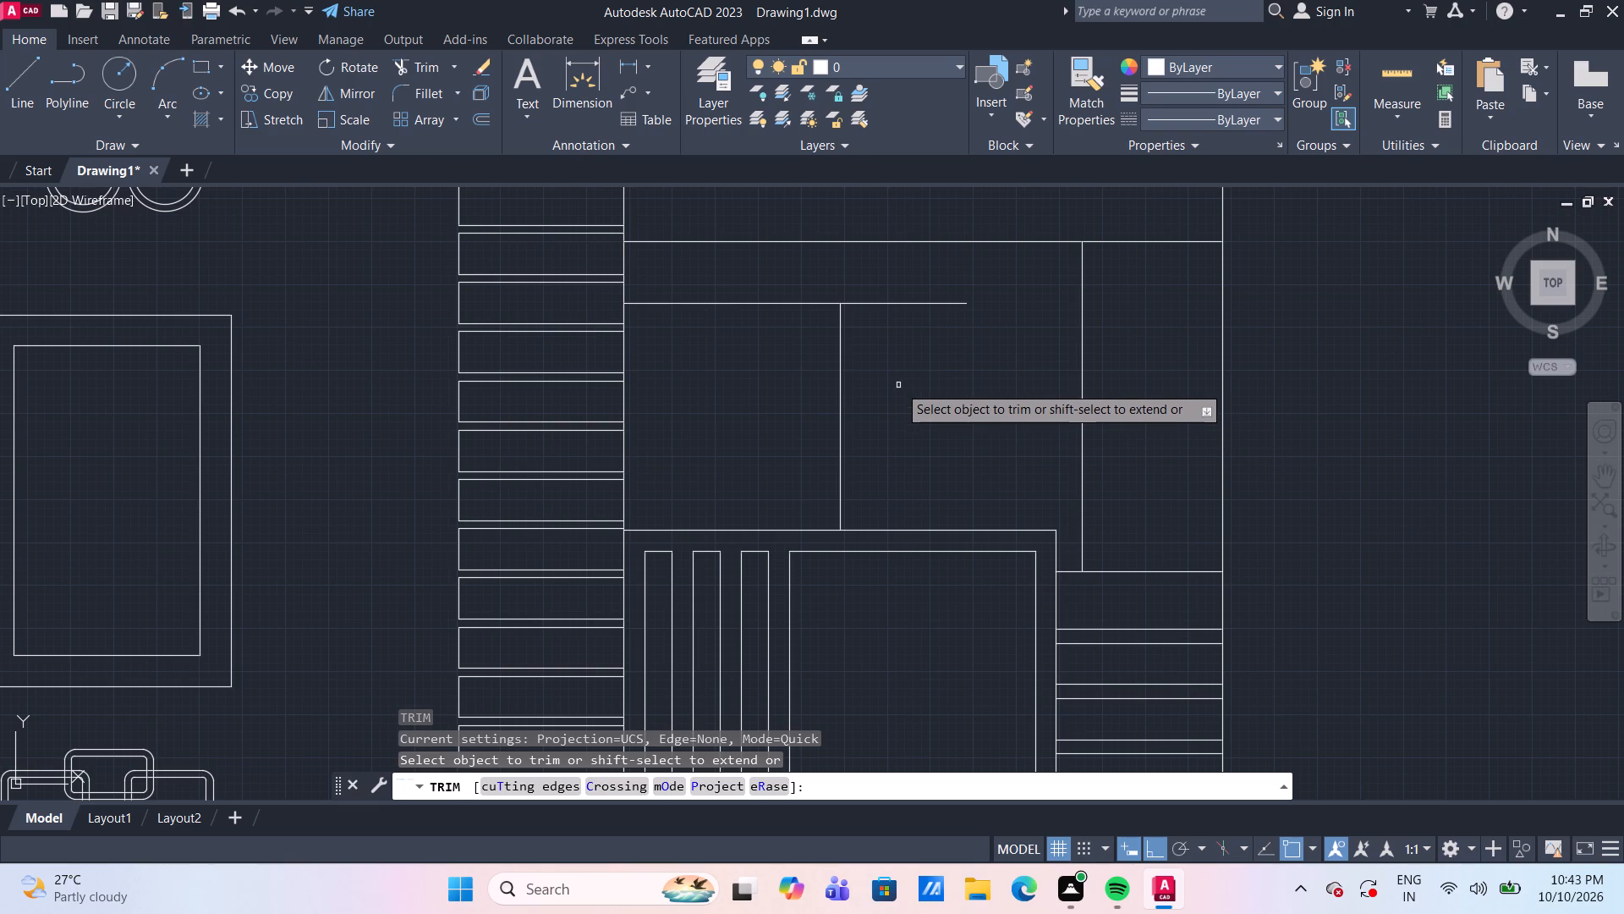
left_click(842, 334, "shift")
left_click_drag(912, 344, 909, 323)
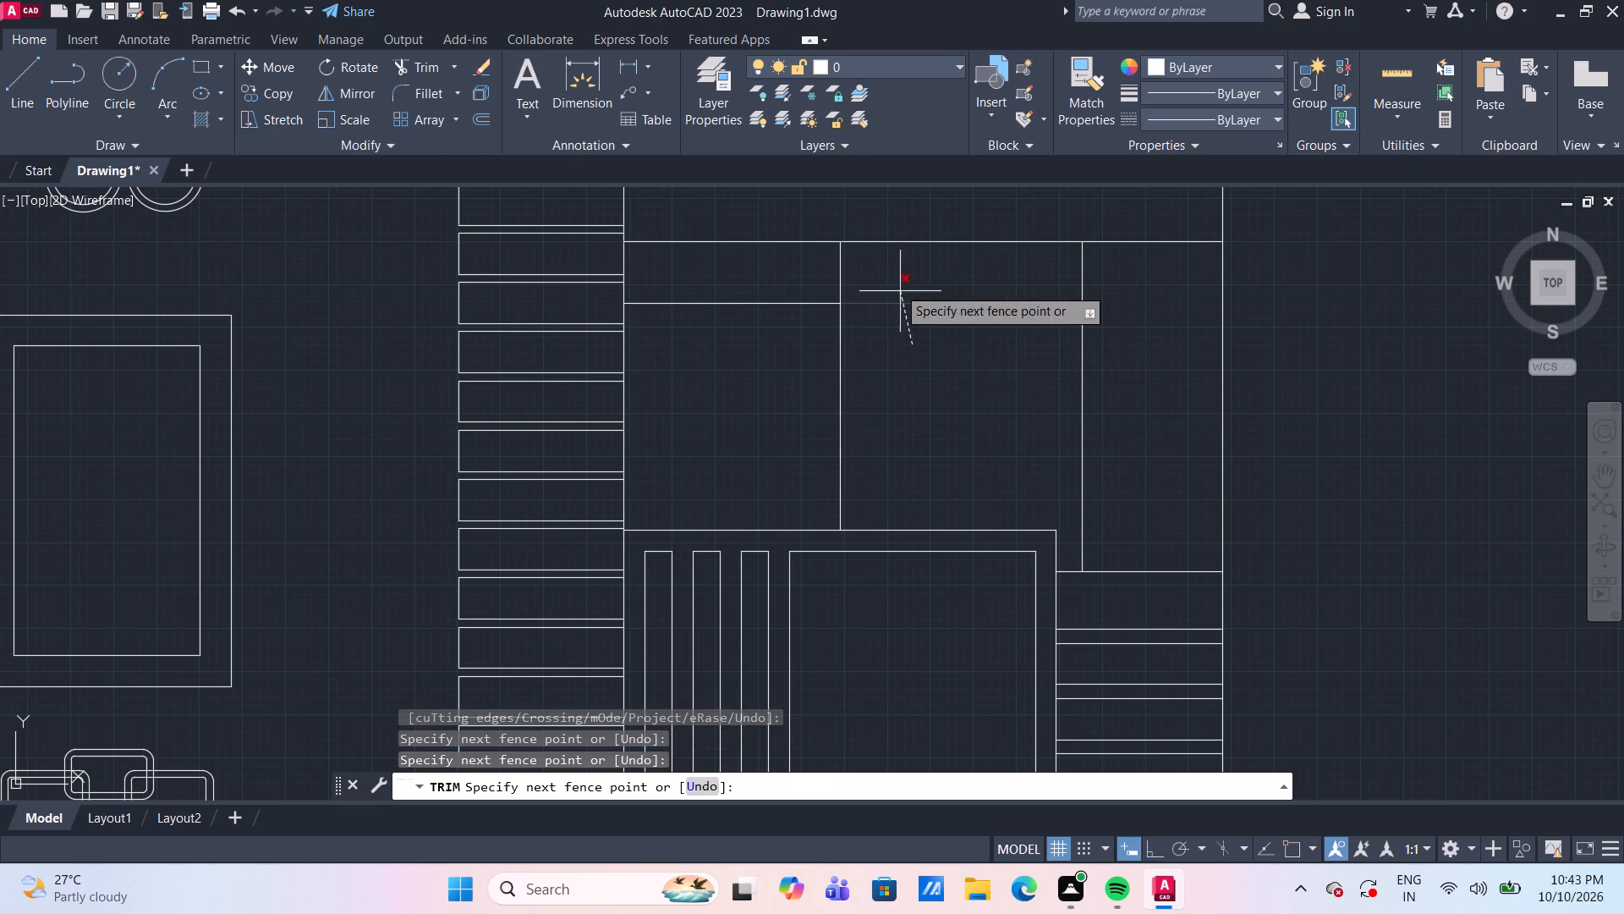
left_click(897, 287)
key("Escape")
Move the box's short top line up 8".
left_click_drag(769, 333, 756, 315)
left_click(733, 281)
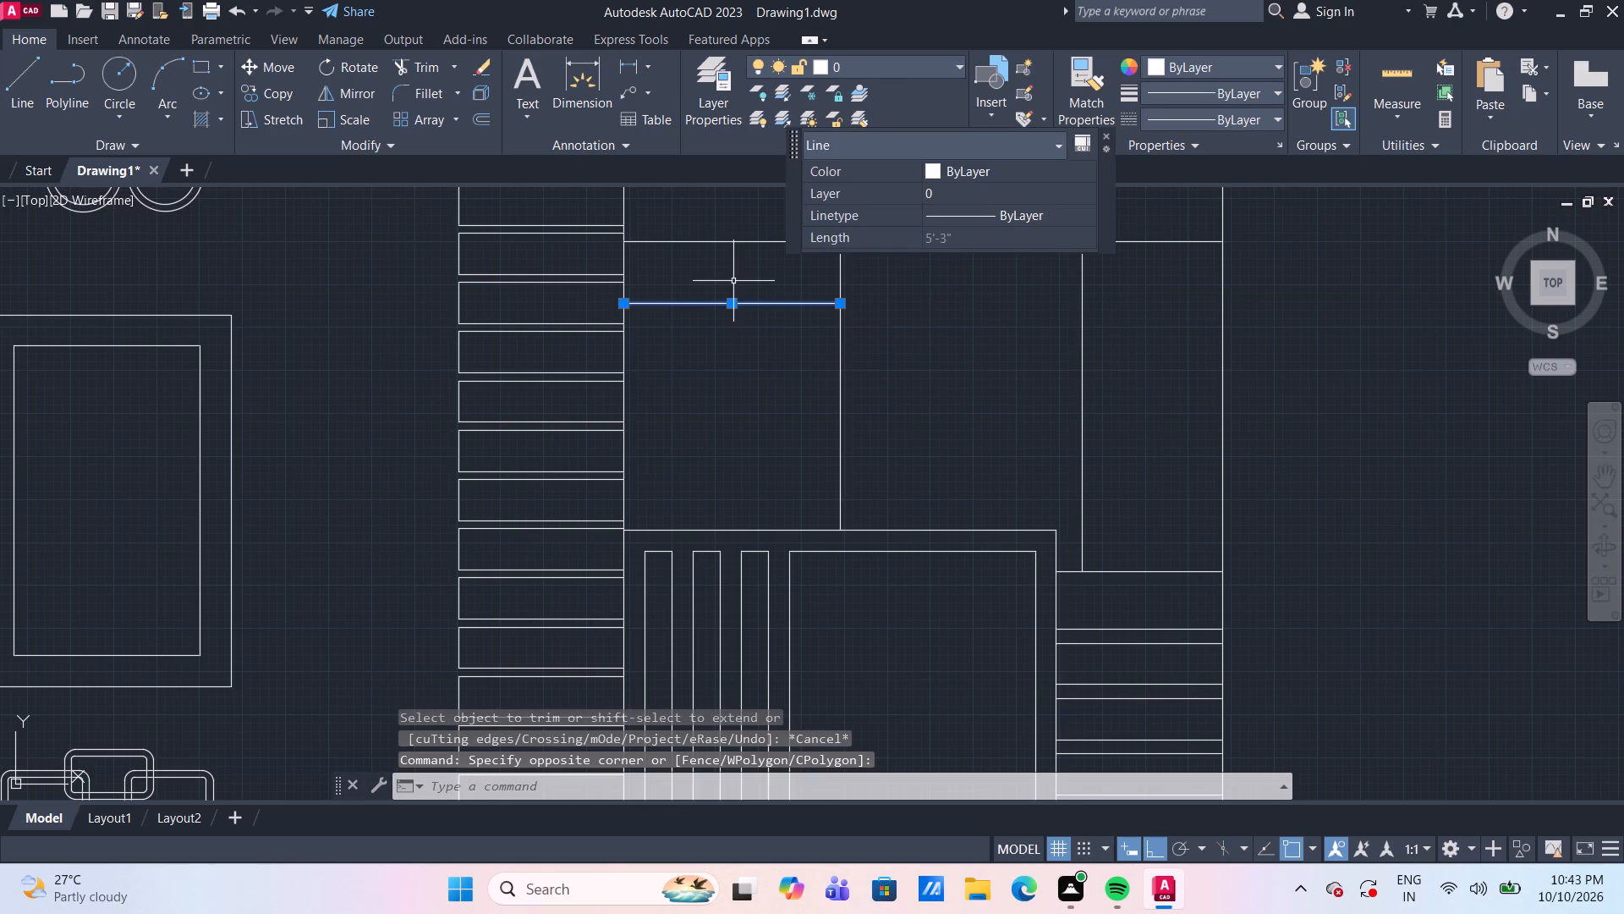
type("m")
key("space")
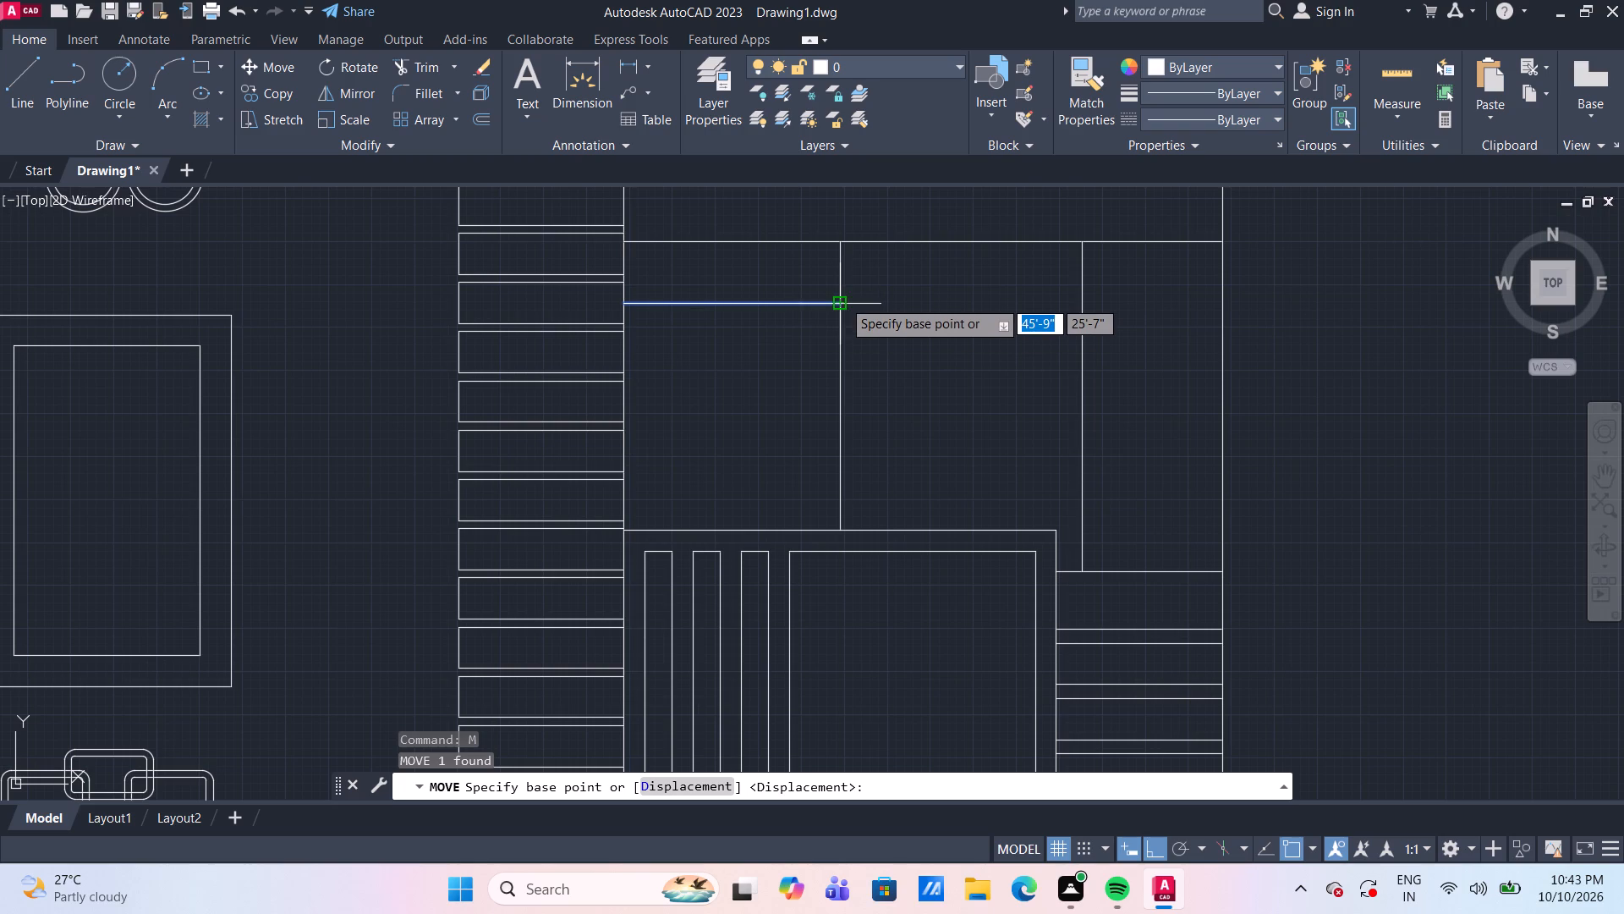
left_click(842, 300)
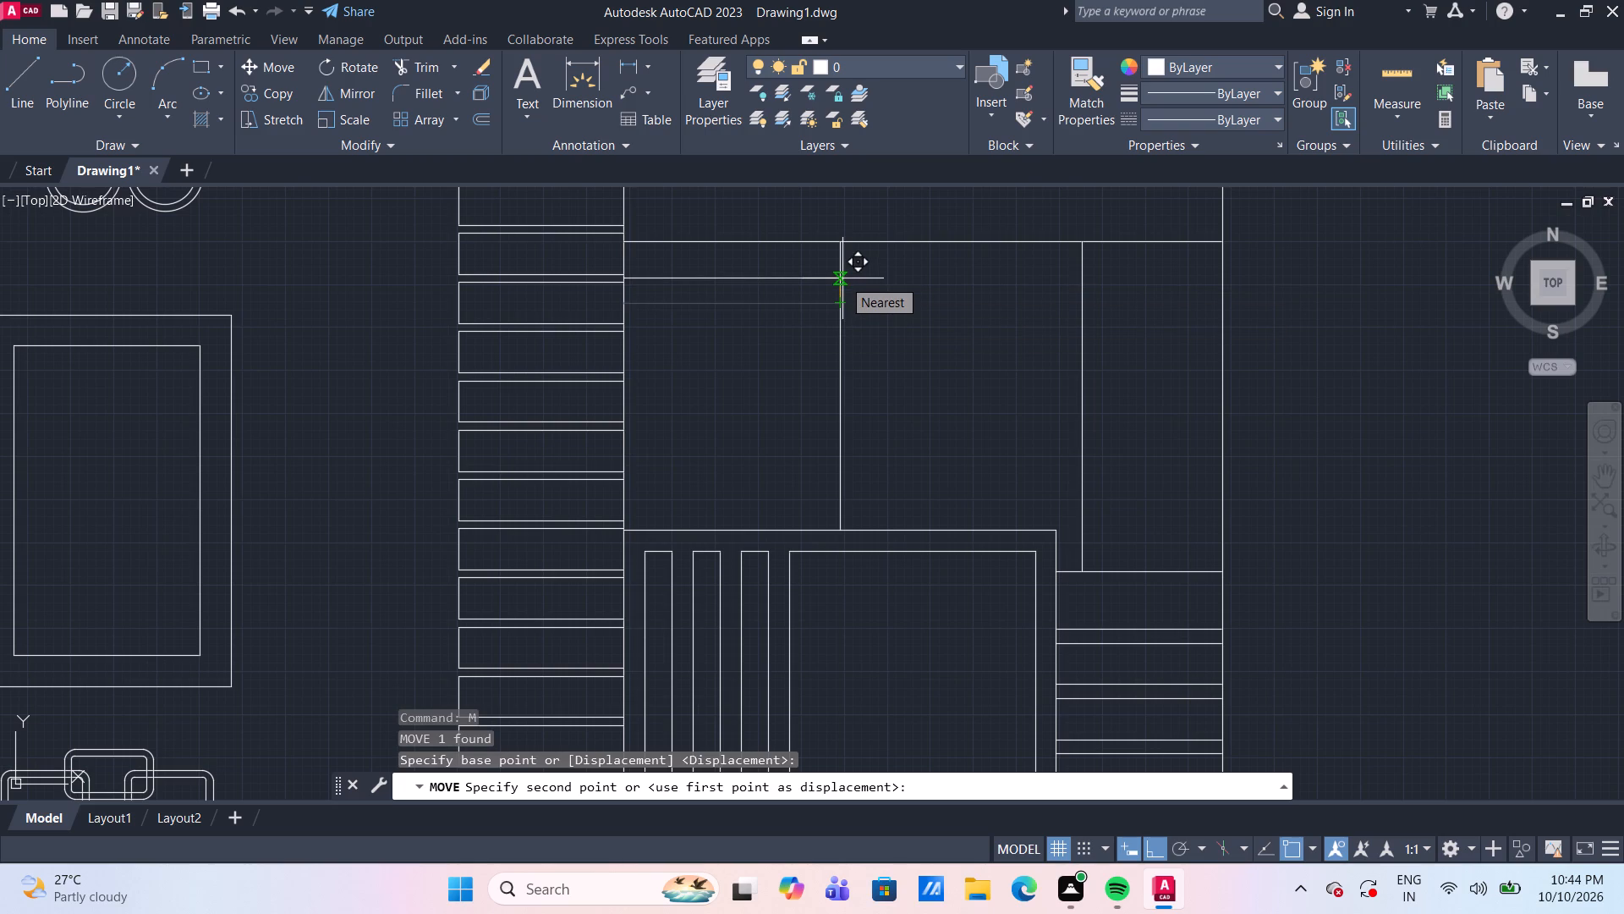
type("8\"")
key("Return")
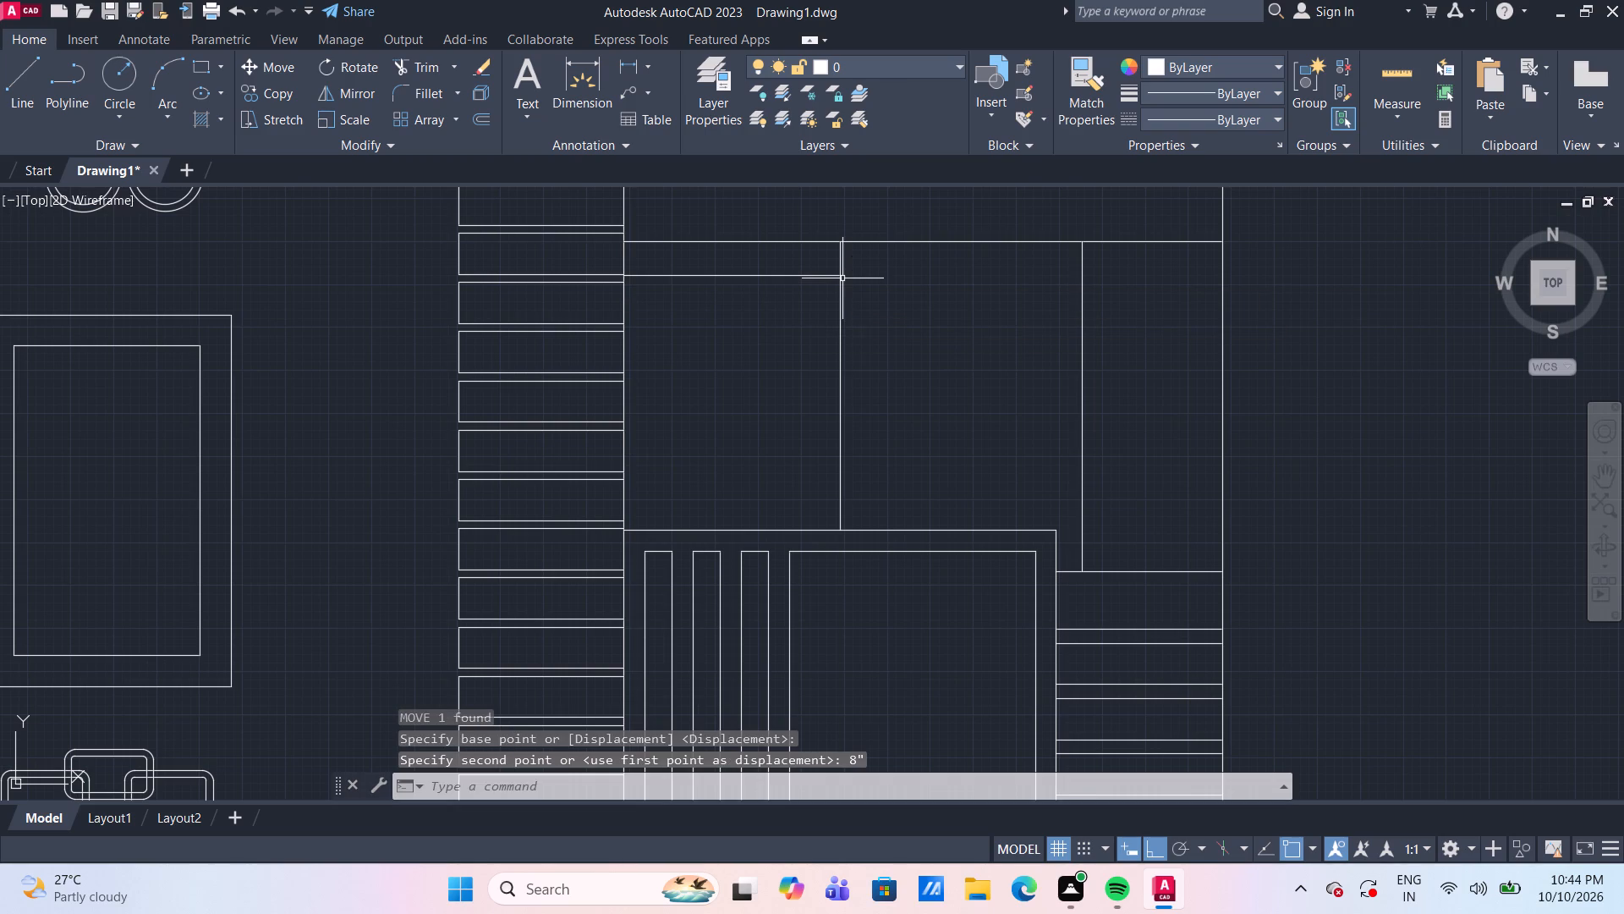
key("Escape")
Trim the part of the box's vertical side that projects above its top line.
type("tr")
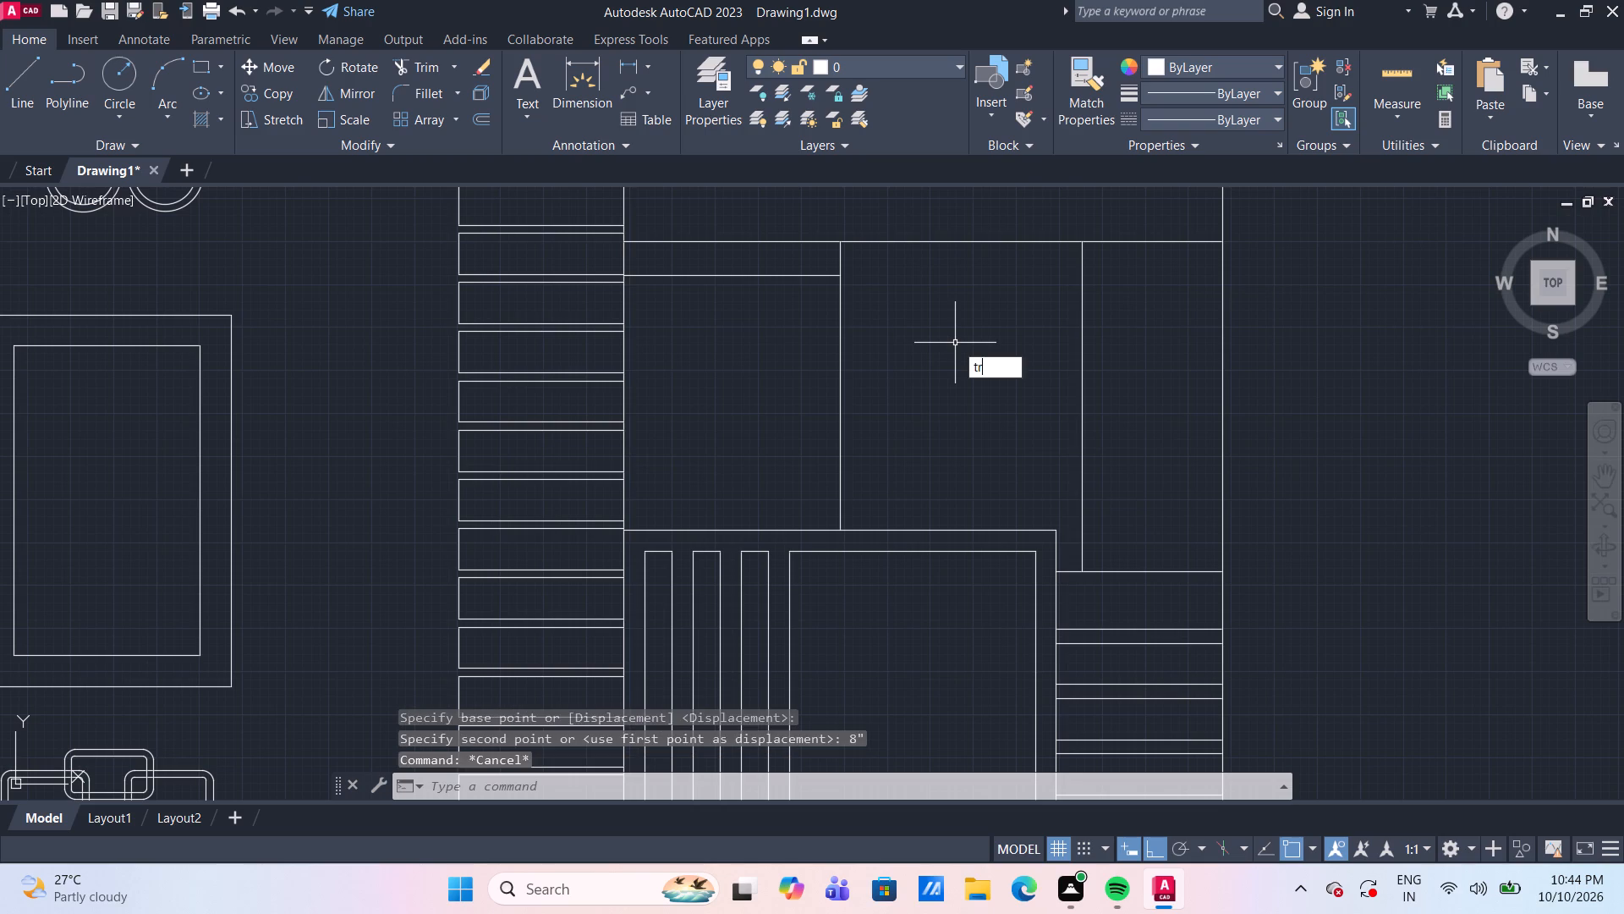
key("space")
left_click(838, 255)
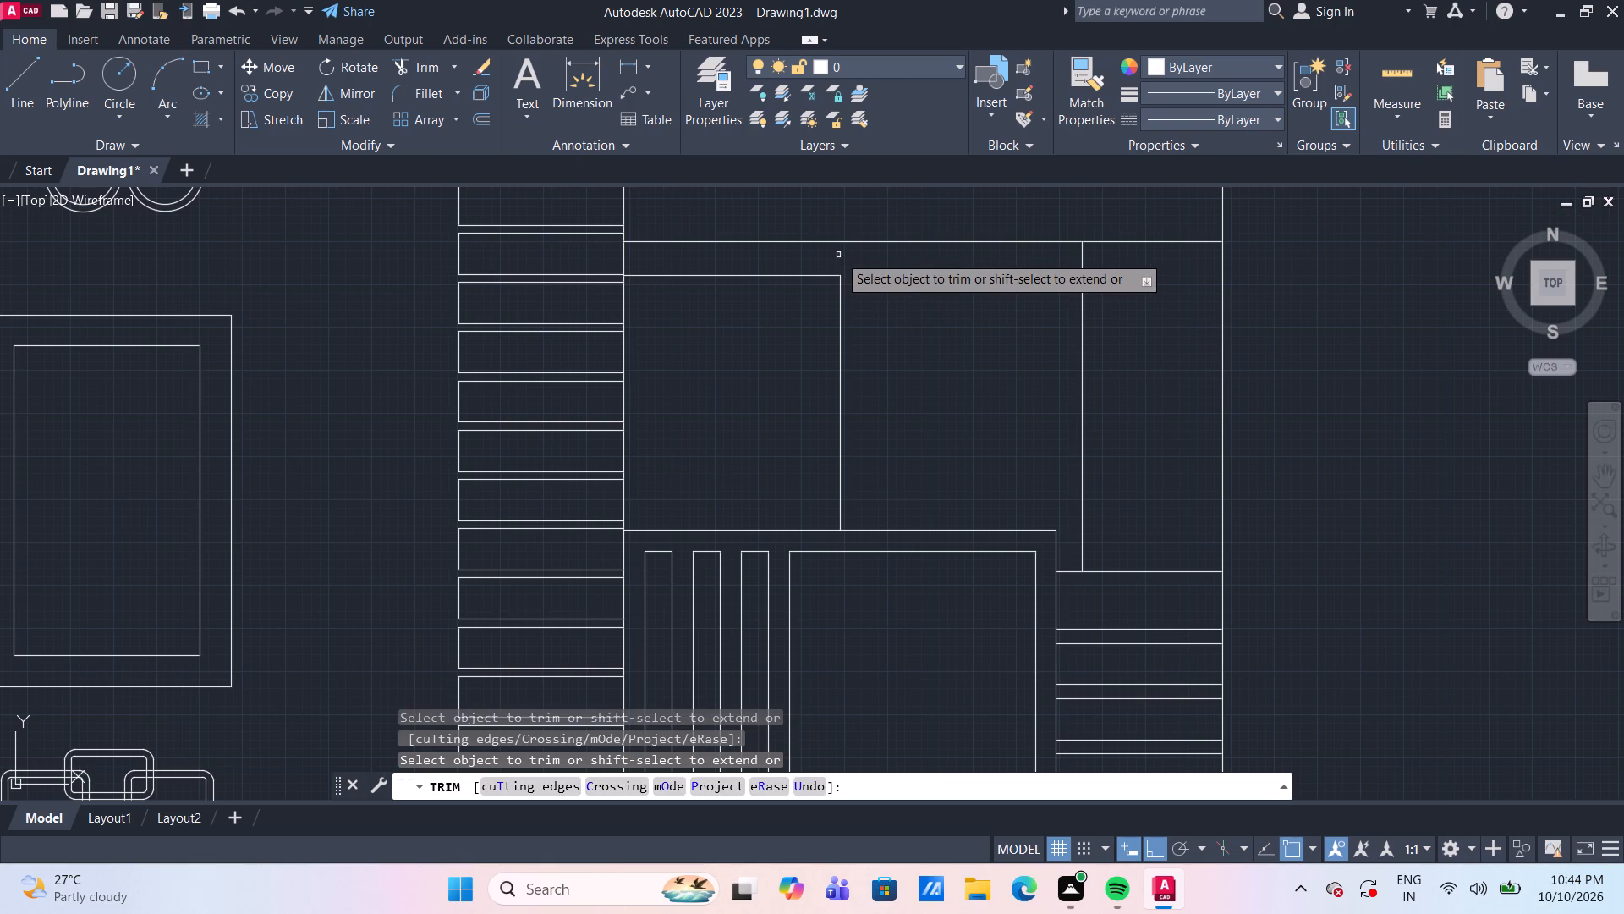
Trim away the short vertical end of the roof band above the banded pier at the top of the elevation.
scroll(953, 352, "down", 4)
scroll(1210, 476, "down", 2)
scroll(1331, 482, "down", 2)
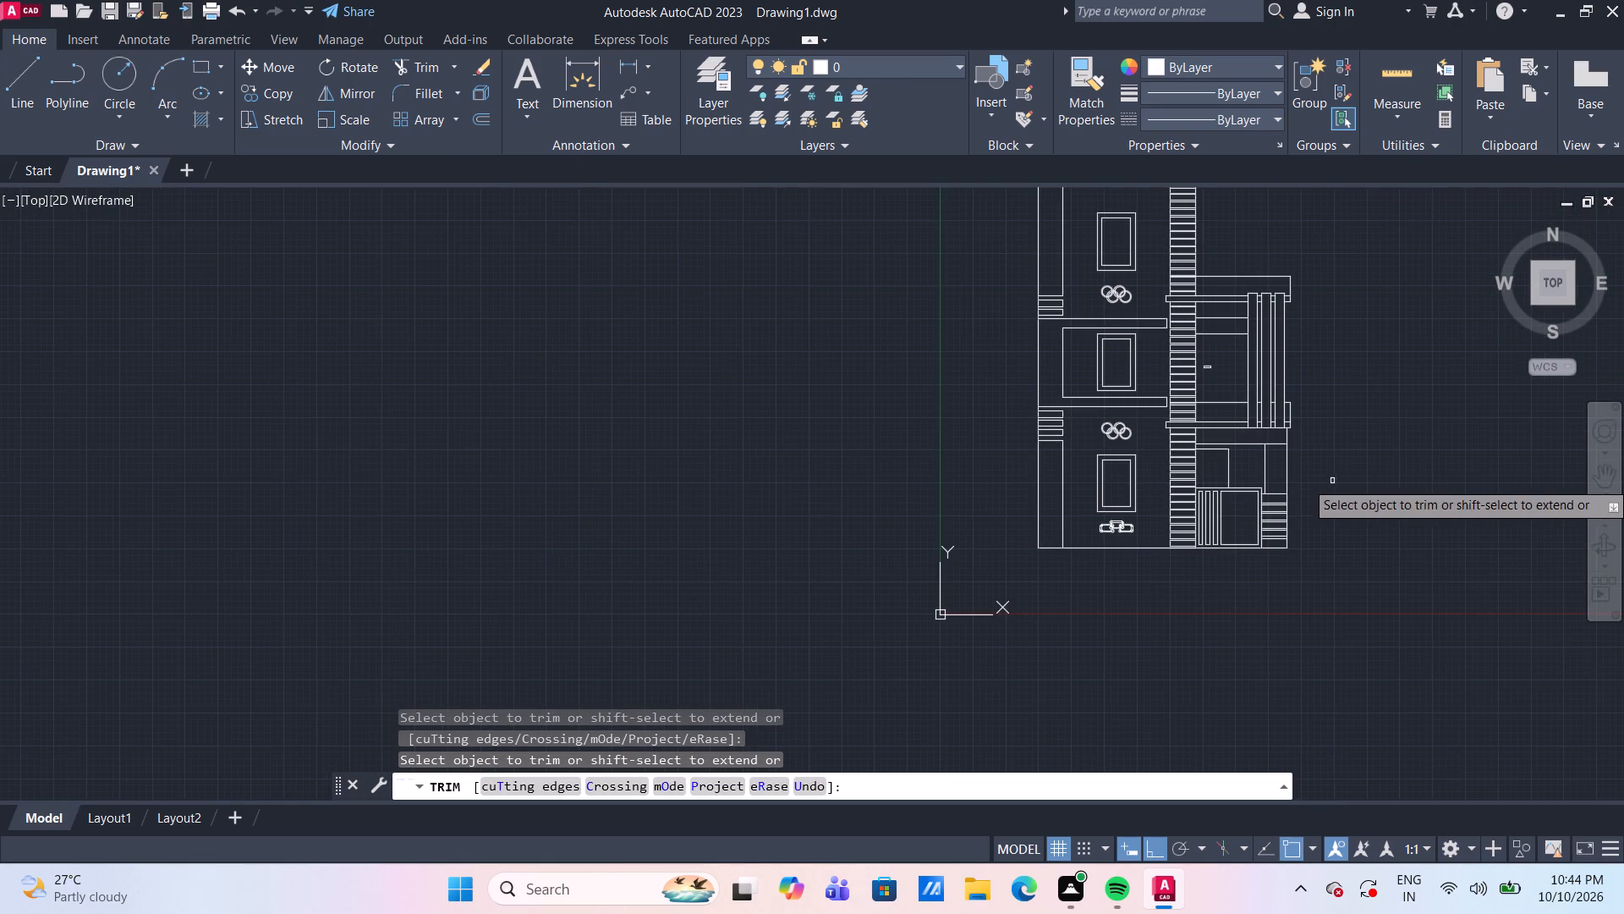
middle_click_drag(1334, 481, 990, 563)
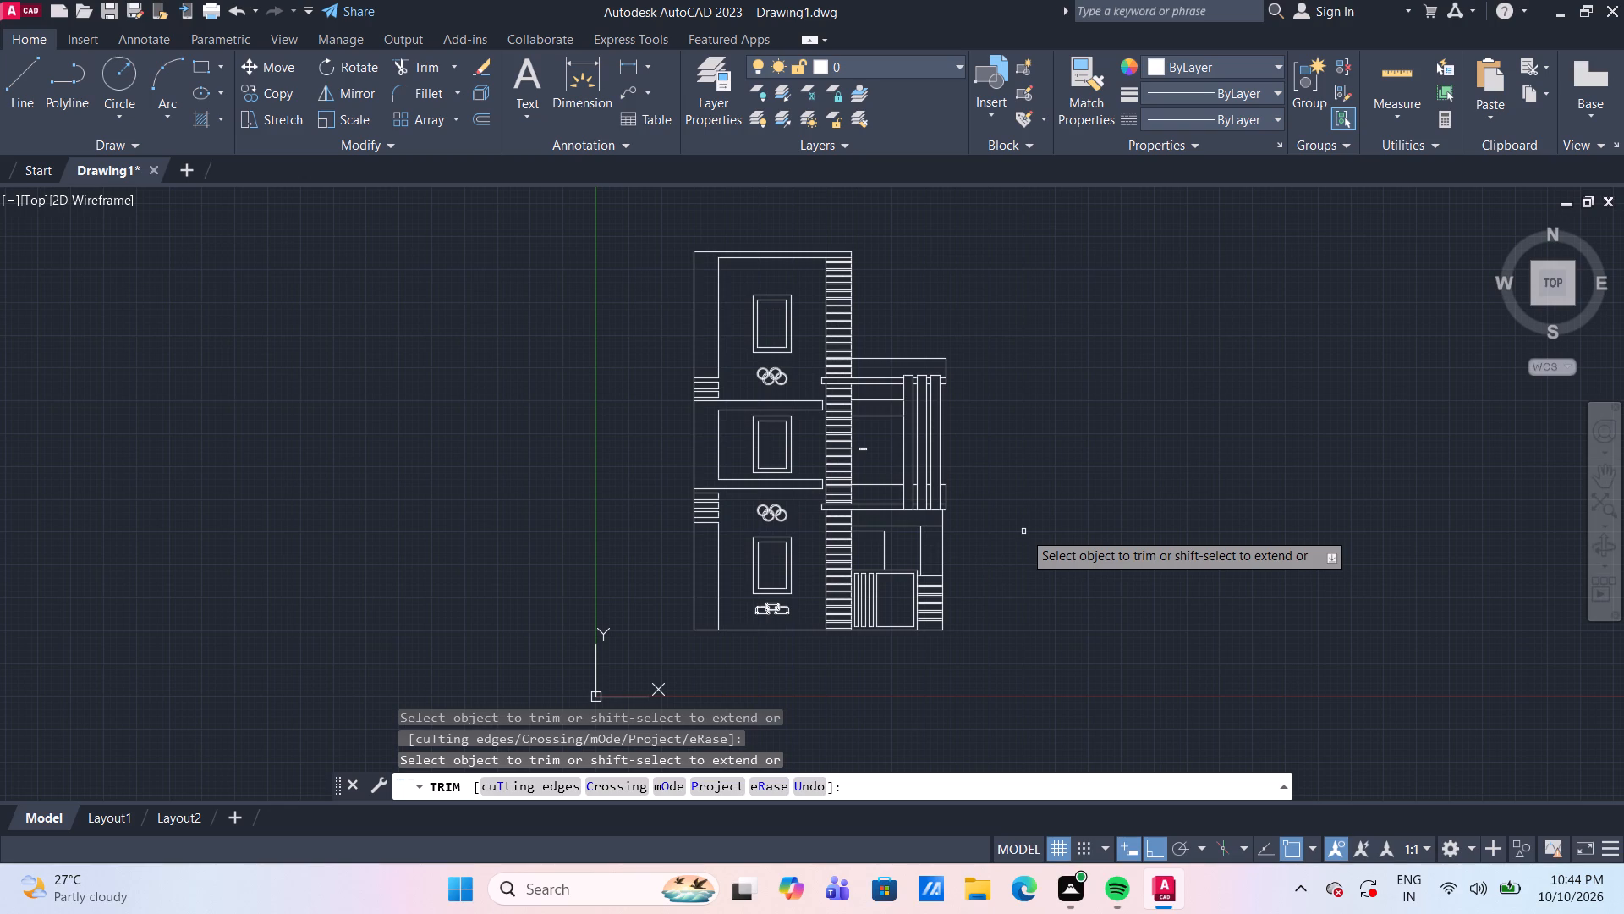
scroll(891, 262, "up", 3)
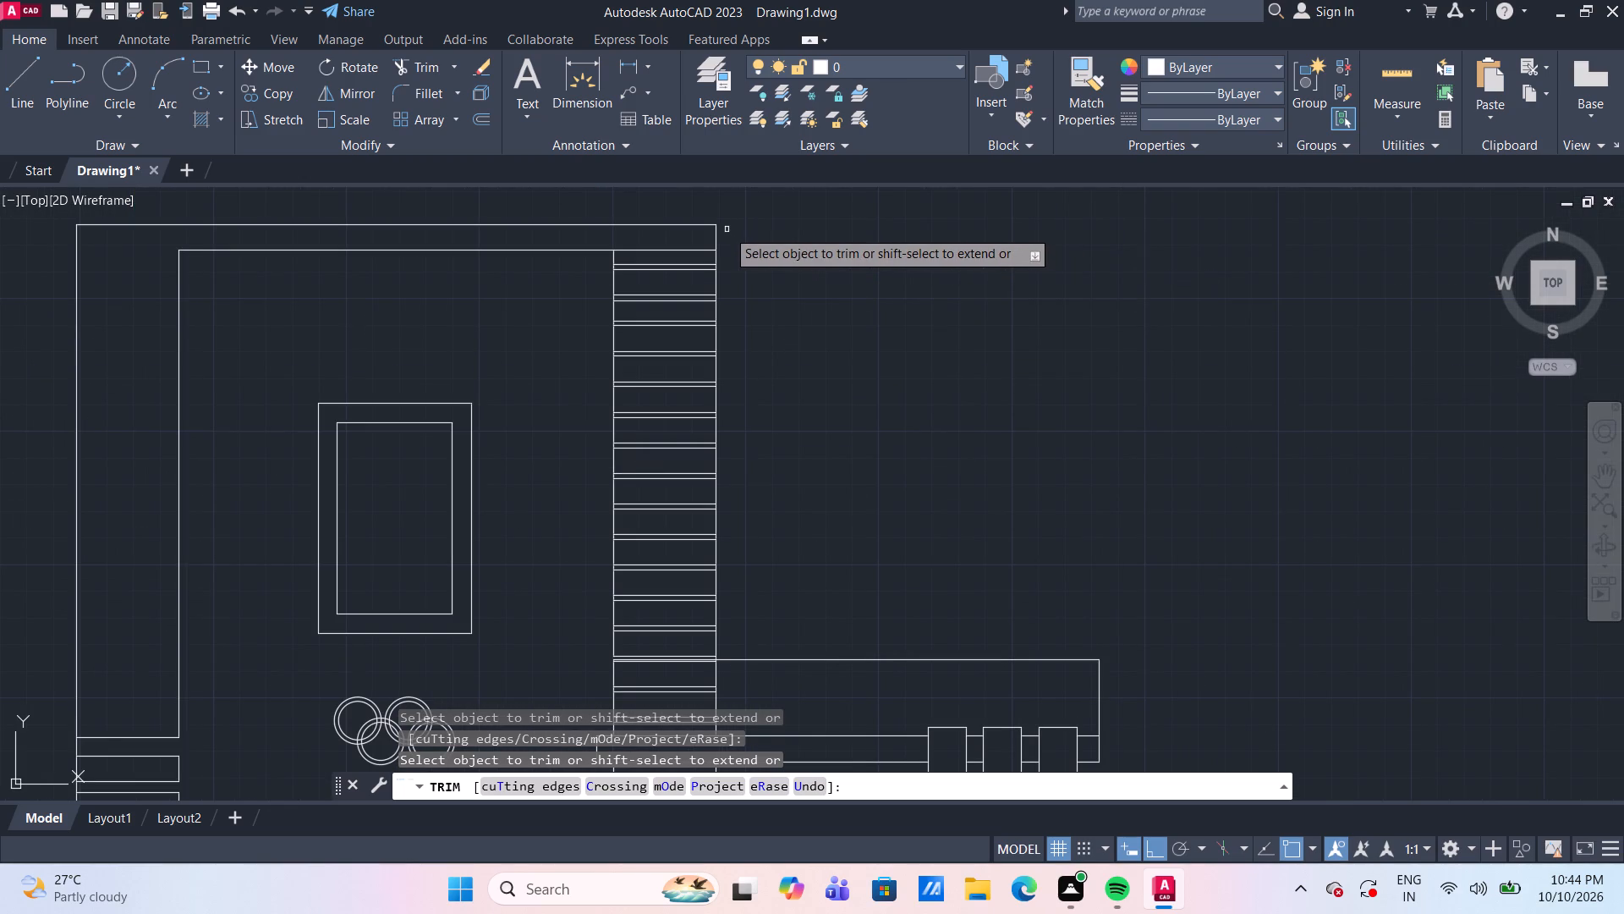
left_click(713, 236)
key("Escape")
Draw a roof band extension 10' long and 1' high beyond the pier, closing back to the end of the top roof line.
middle_click_drag(848, 268, 833, 377)
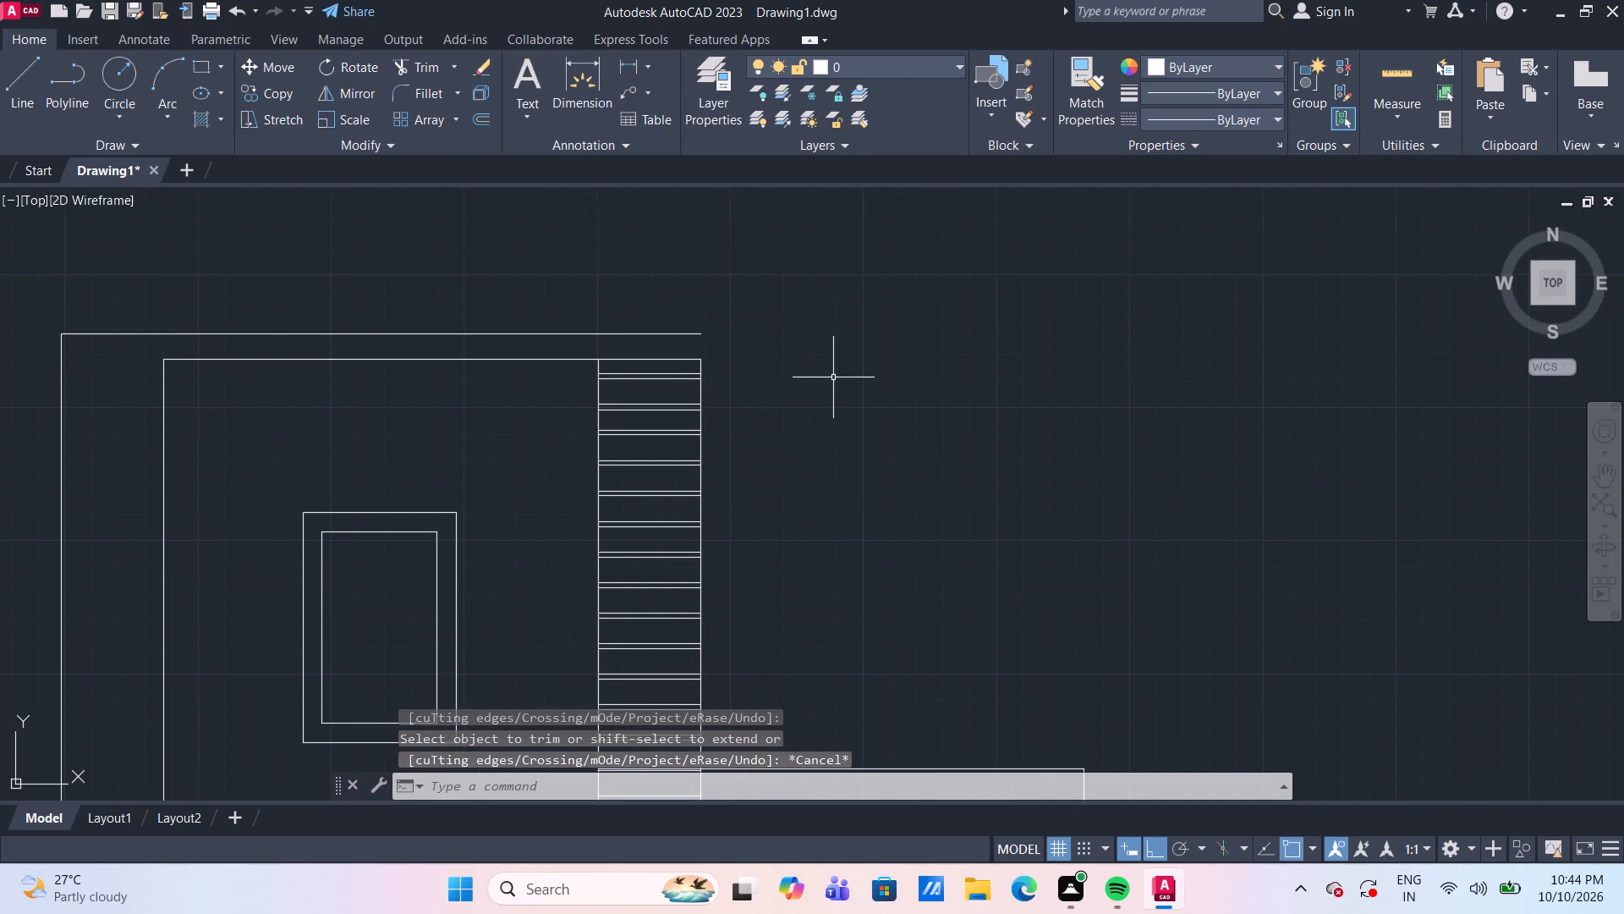
type("l")
key("space")
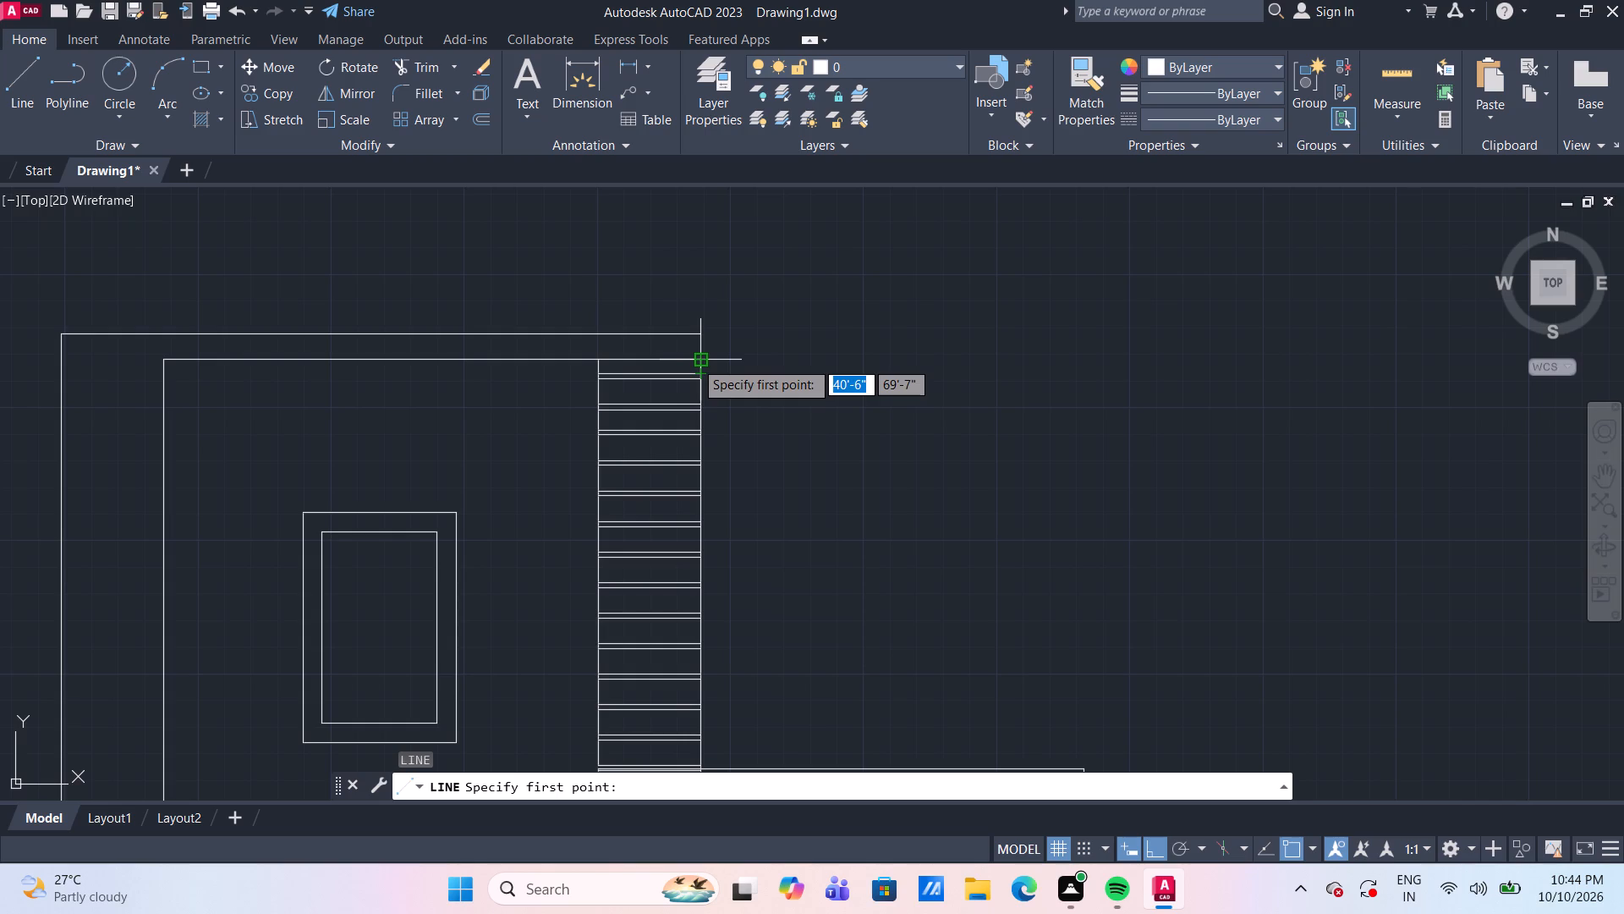
left_click(694, 361)
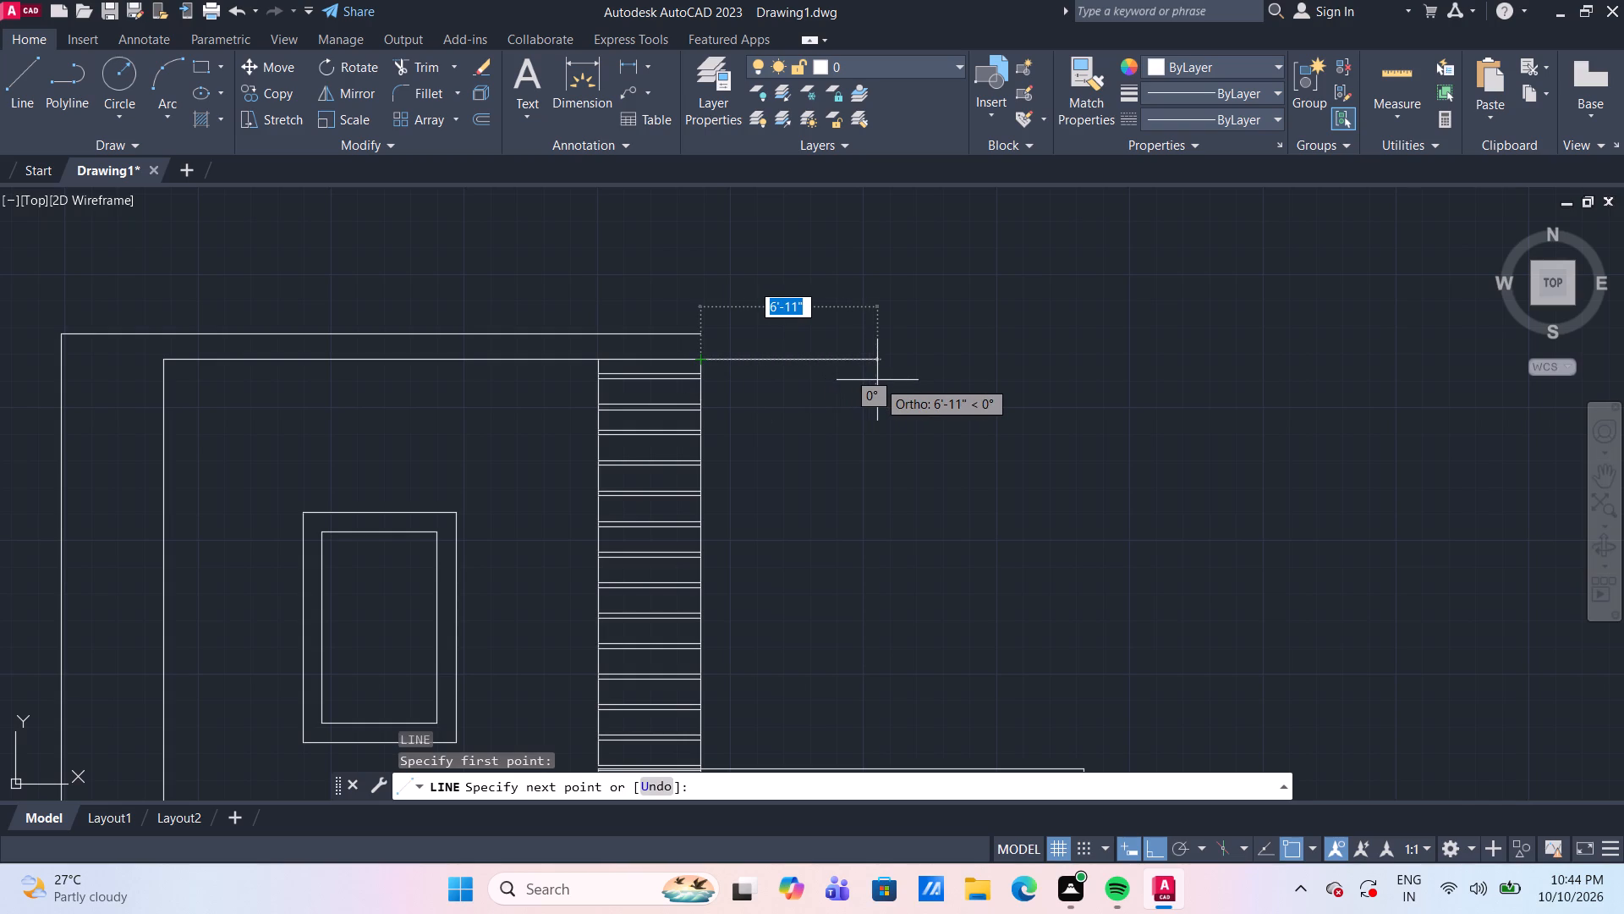
scroll(877, 380, "down", 2)
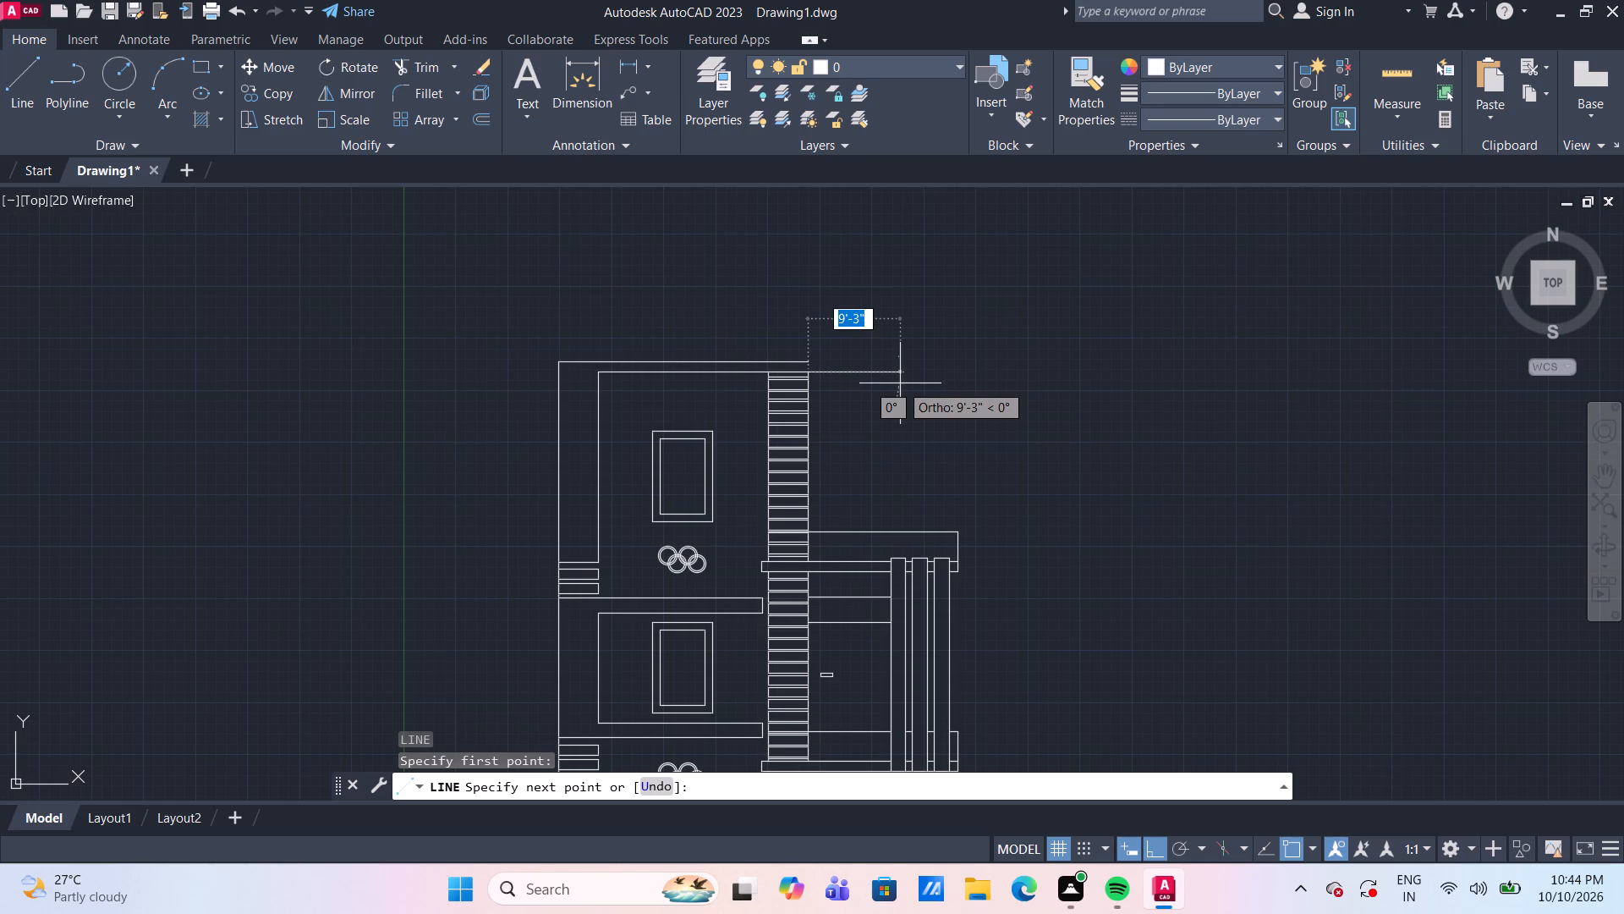
type("10'")
key("Return")
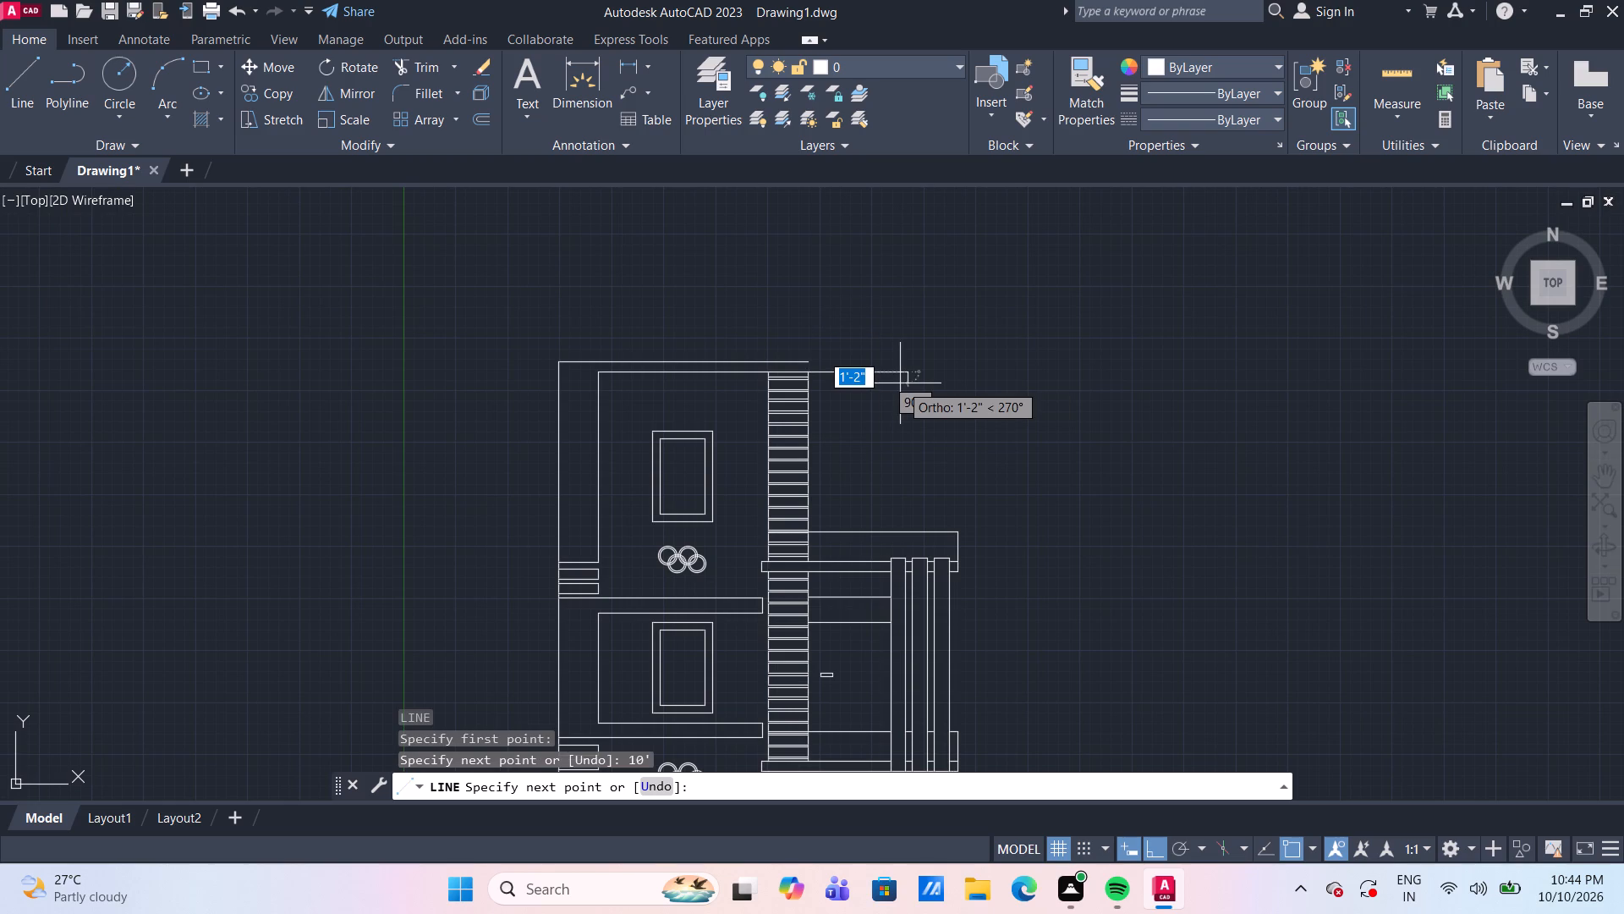
scroll(906, 349, "up", 3)
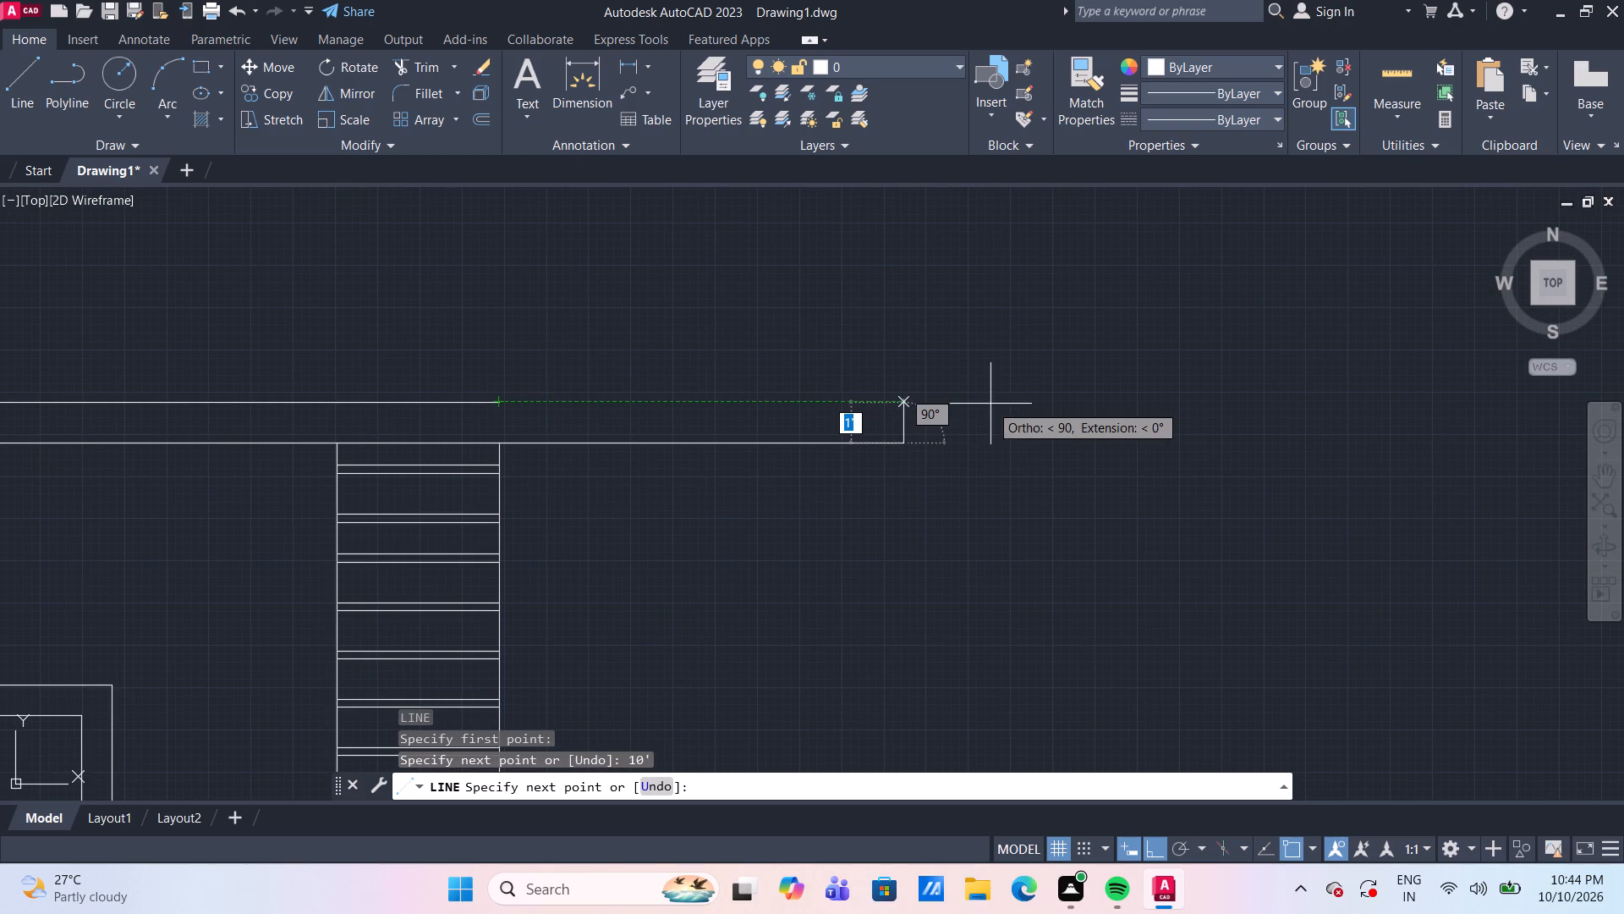
type("1'")
key("Return")
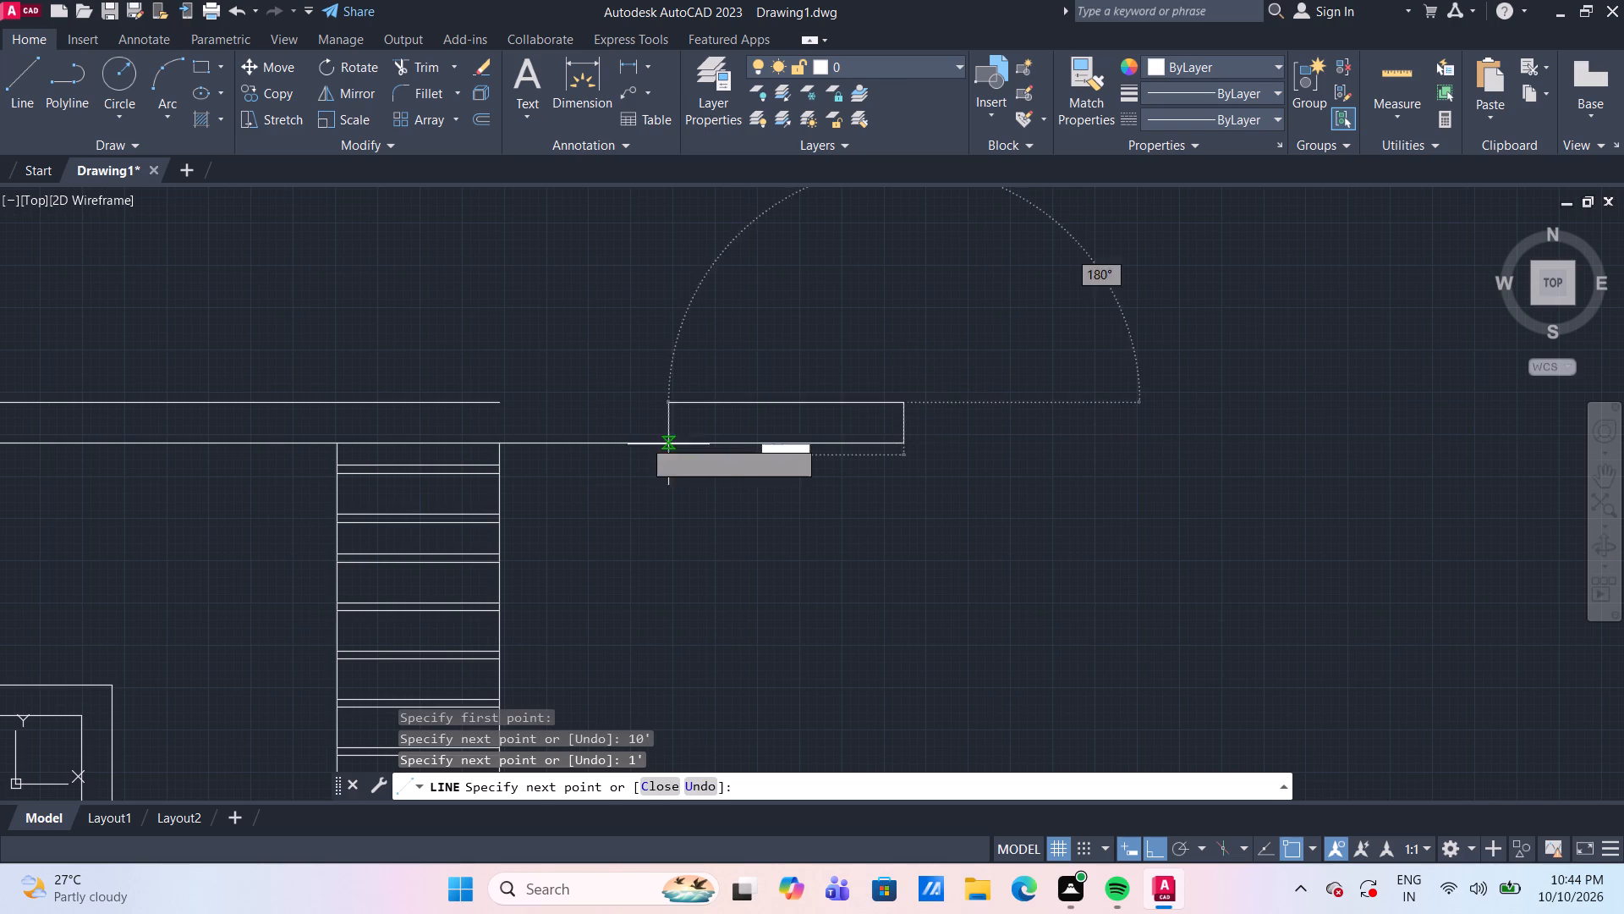
left_click(503, 405)
key("Escape")
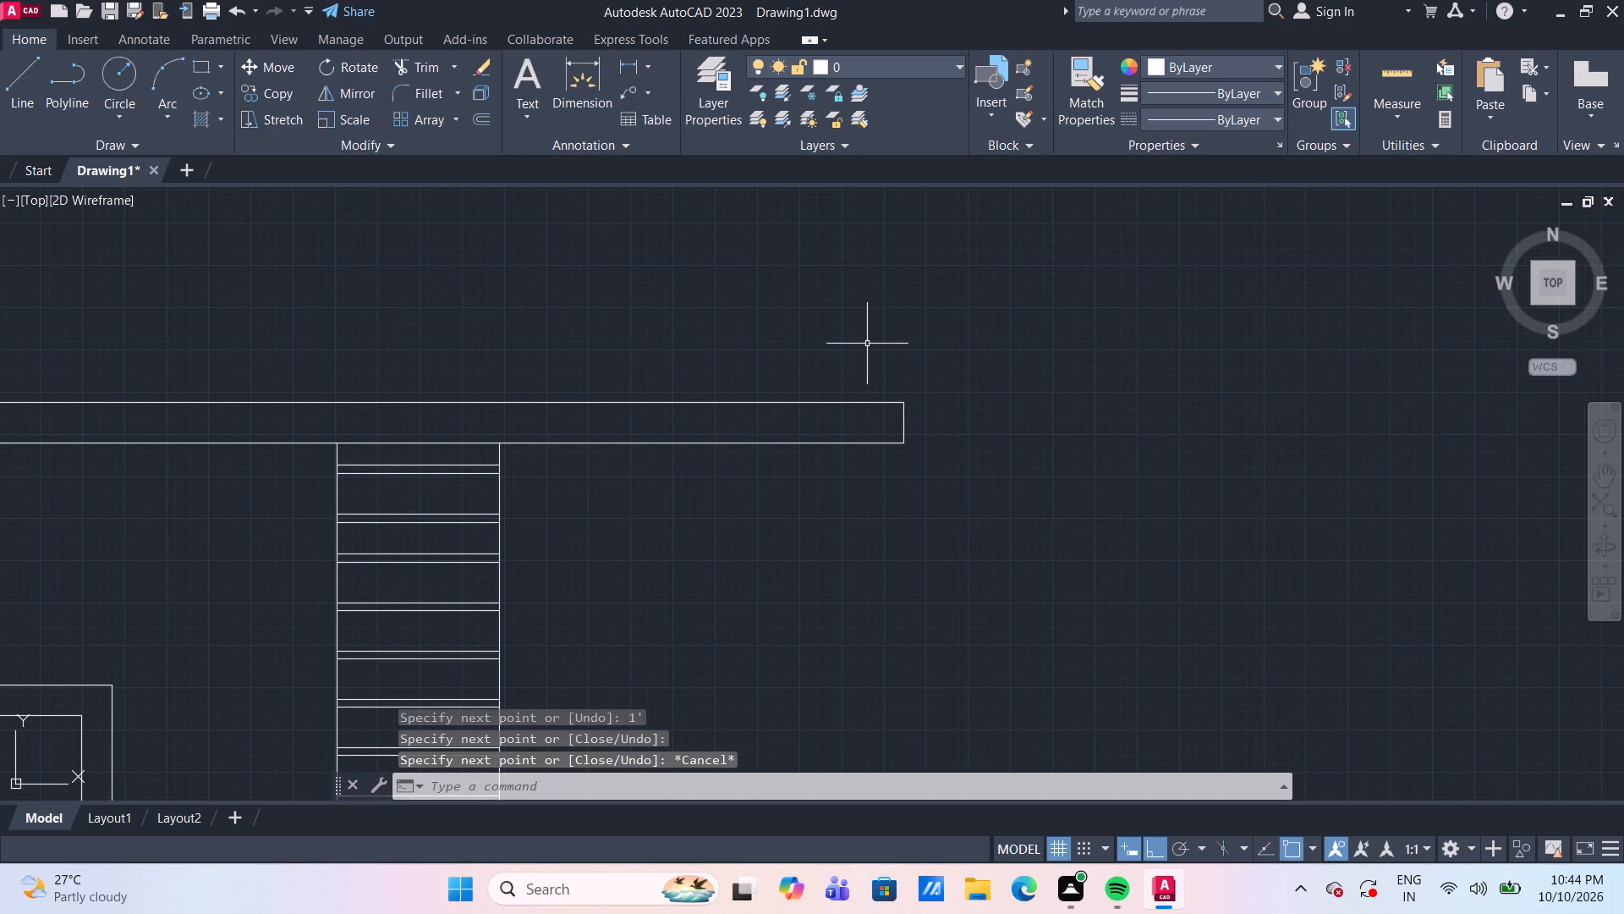
Draw a vertical line from the long horizontal line above the box down to the opening's top edge, aligned with the first fin's left edge.
scroll(867, 344, "down", 1)
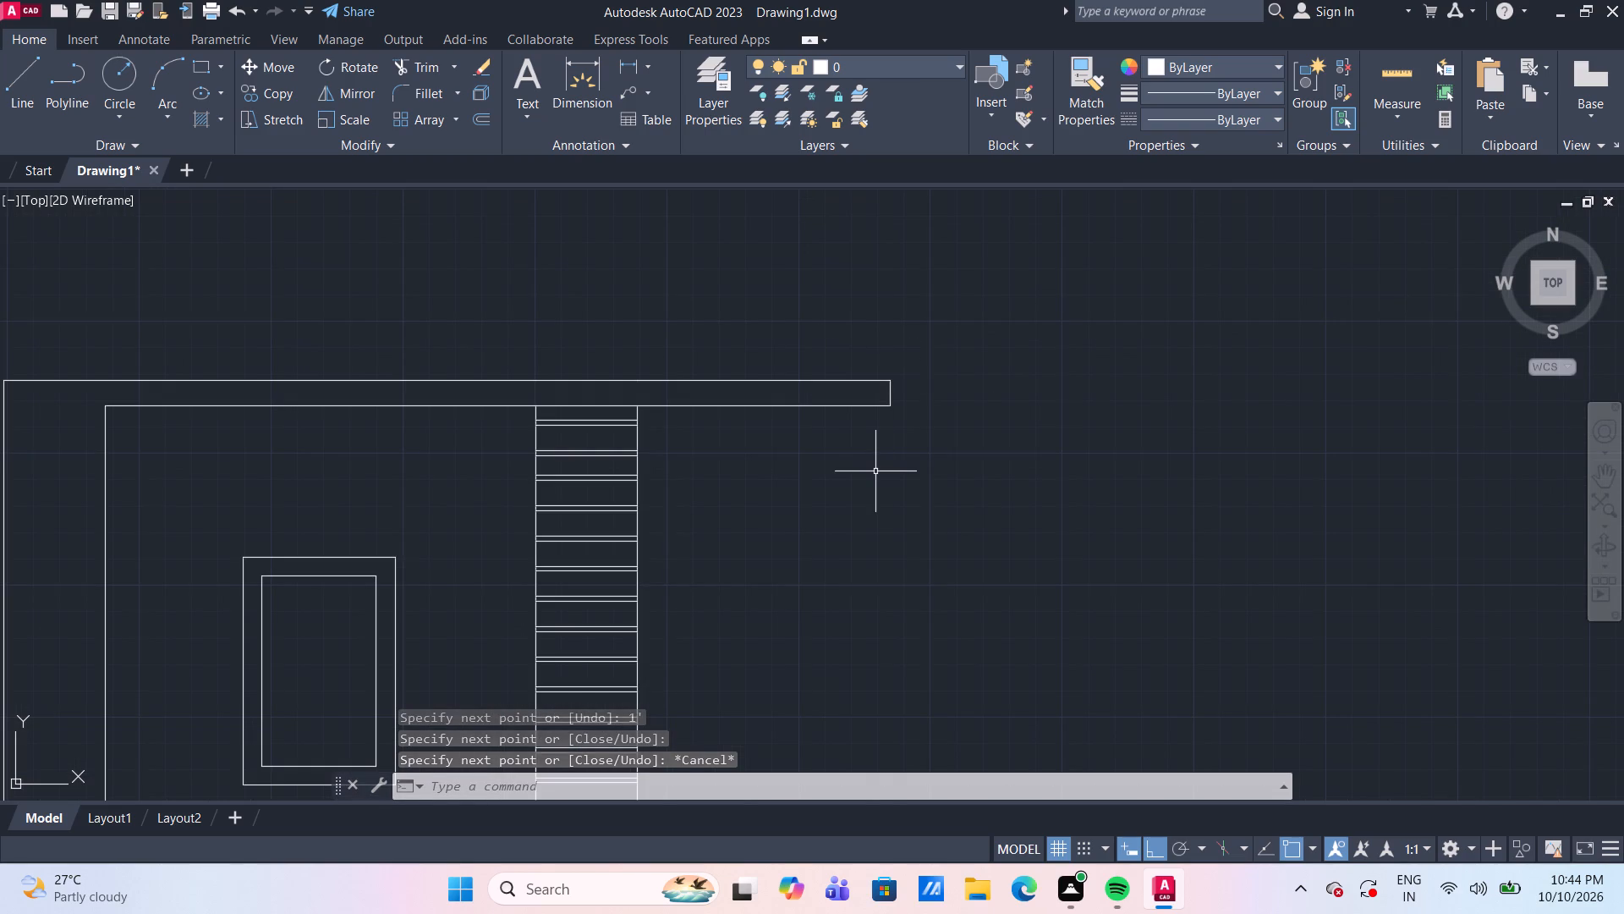
scroll(875, 471, "down", 2)
middle_click_drag(889, 537, 903, 377)
scroll(903, 377, "down", 1)
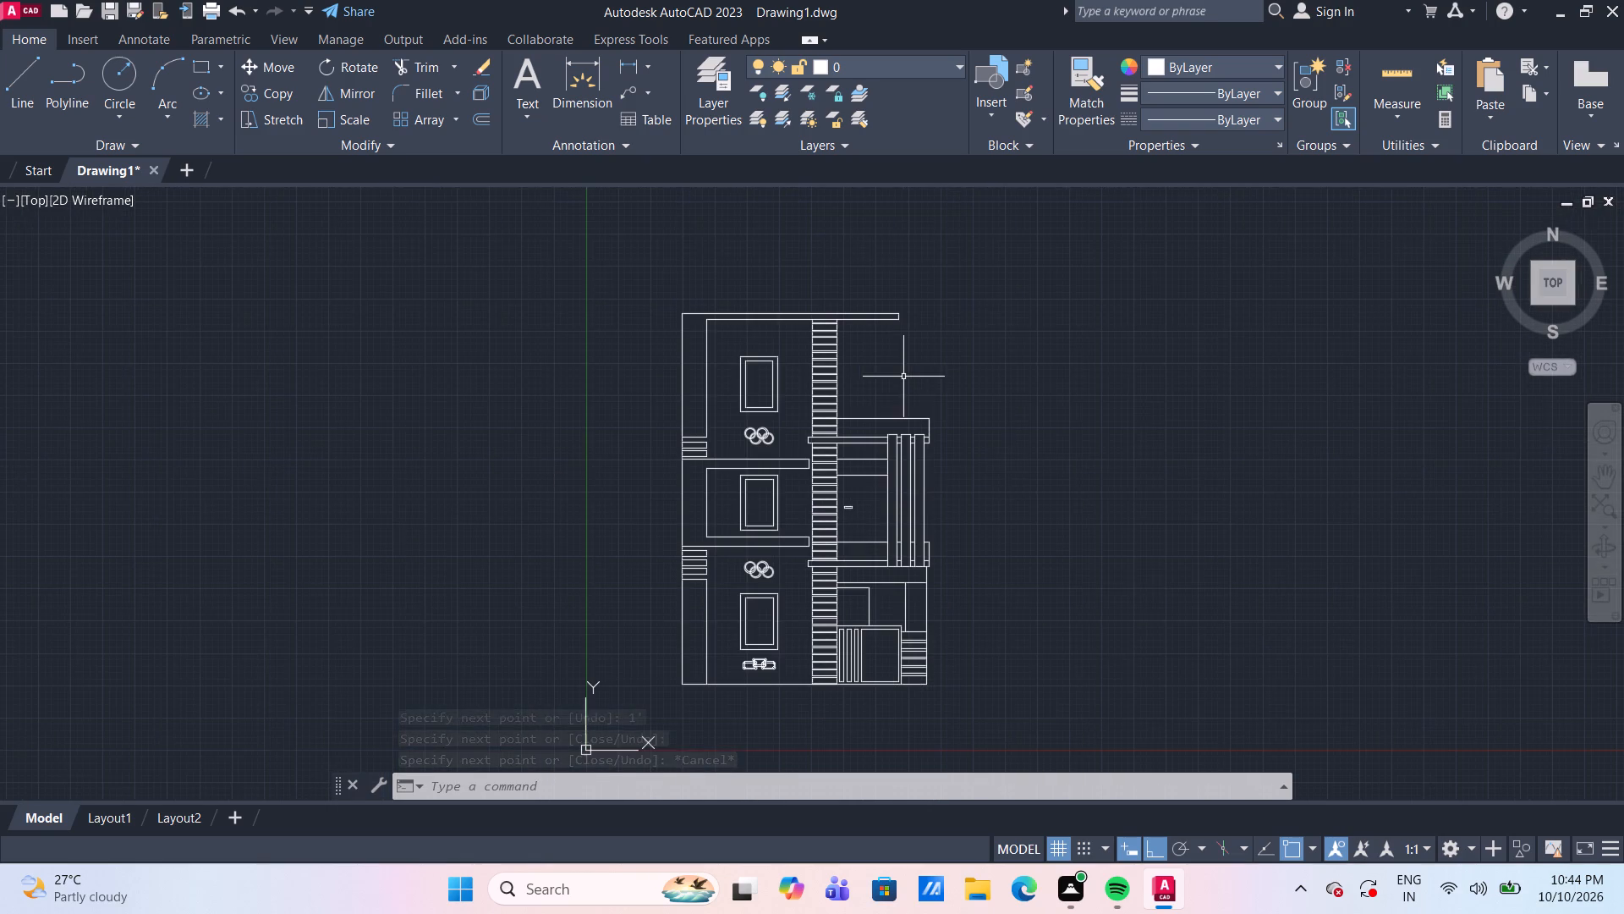
scroll(863, 605, "up", 2)
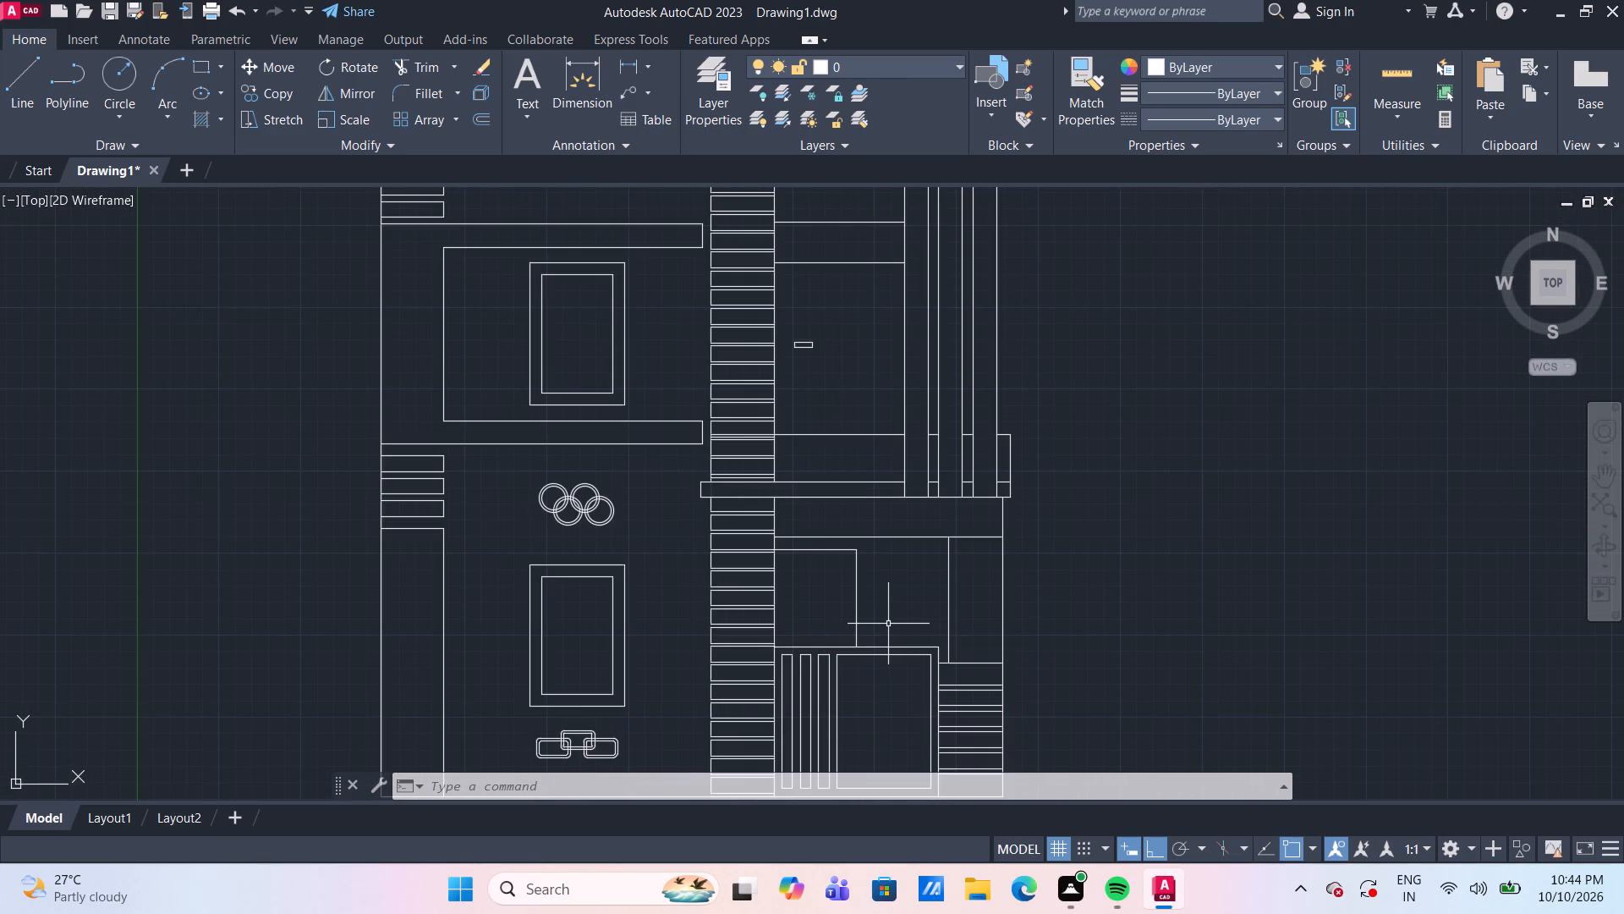
middle_click_drag(882, 622, 849, 614)
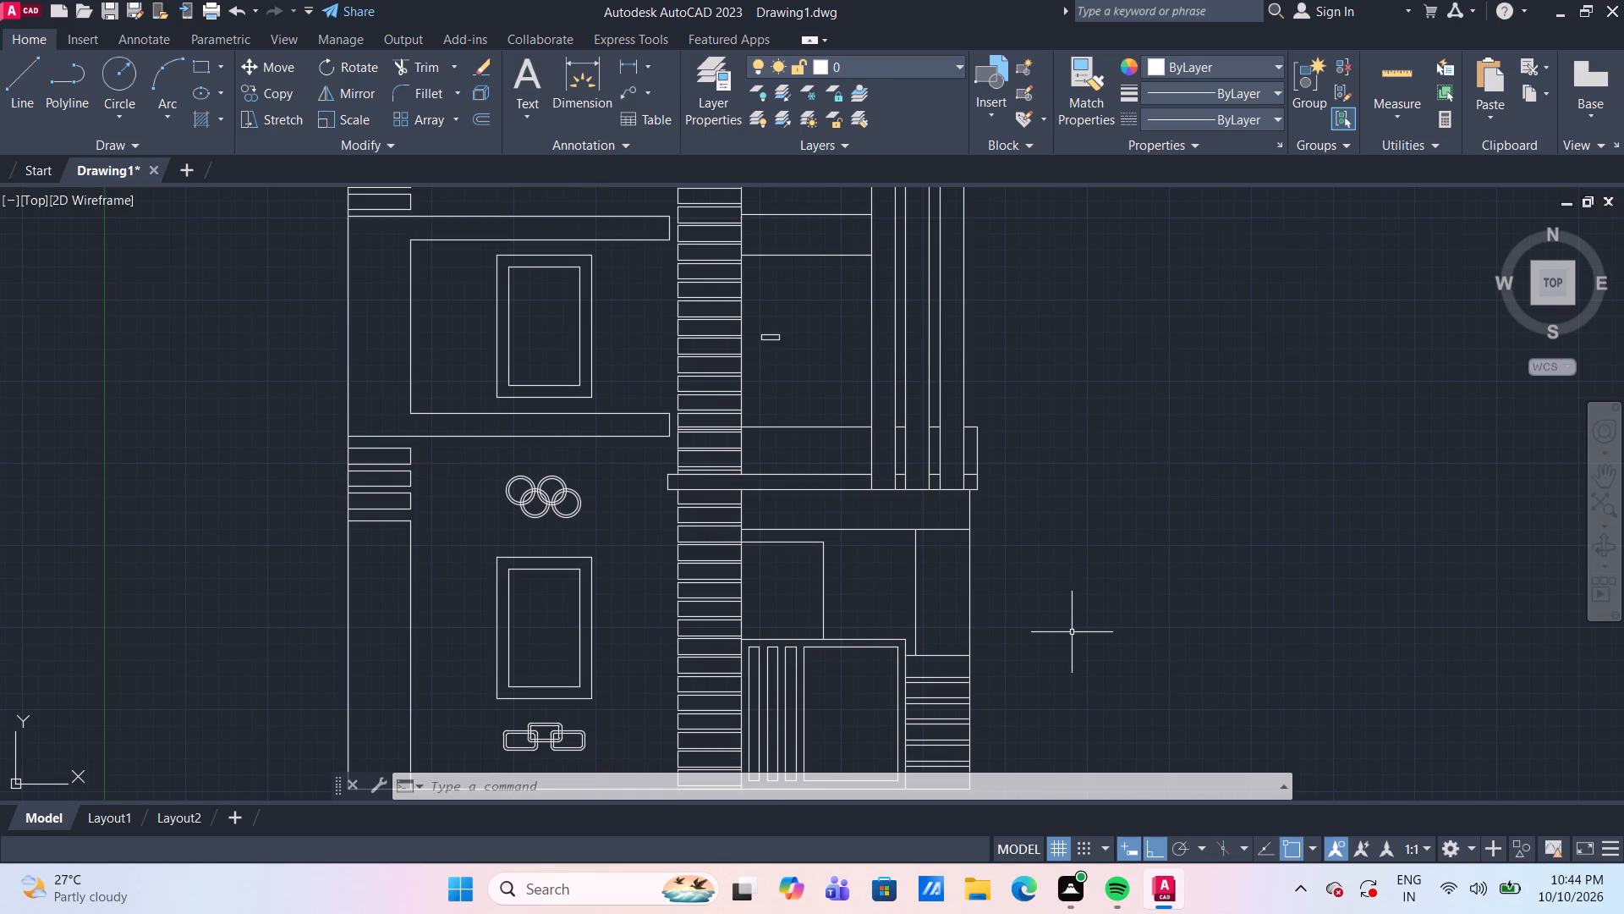
scroll(864, 567, "up", 1)
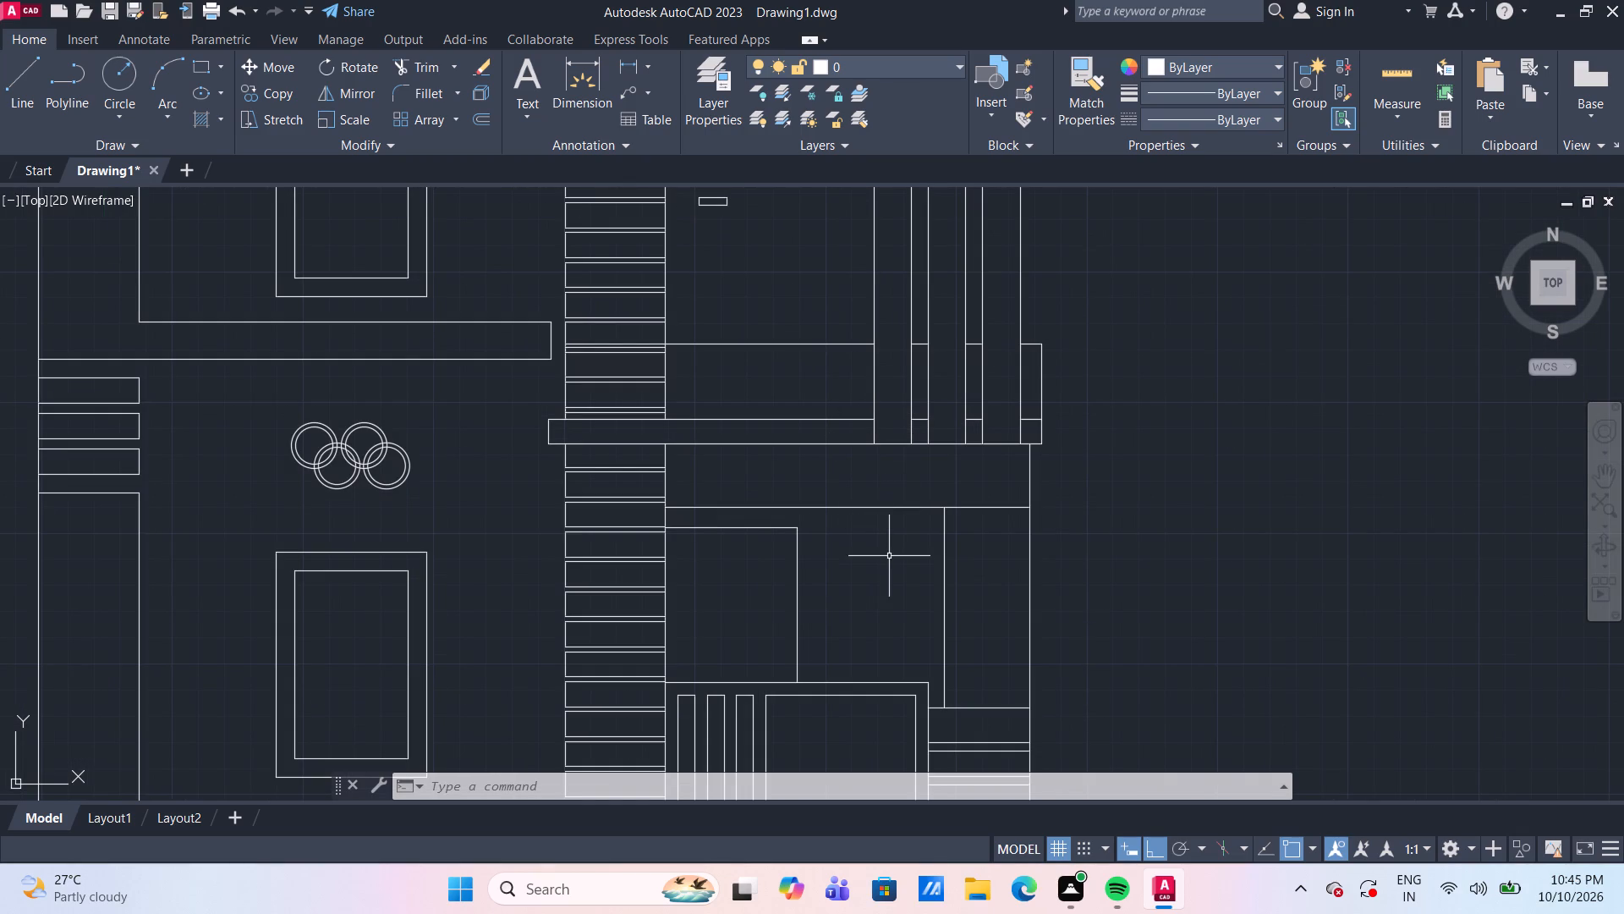
type("l")
key("space")
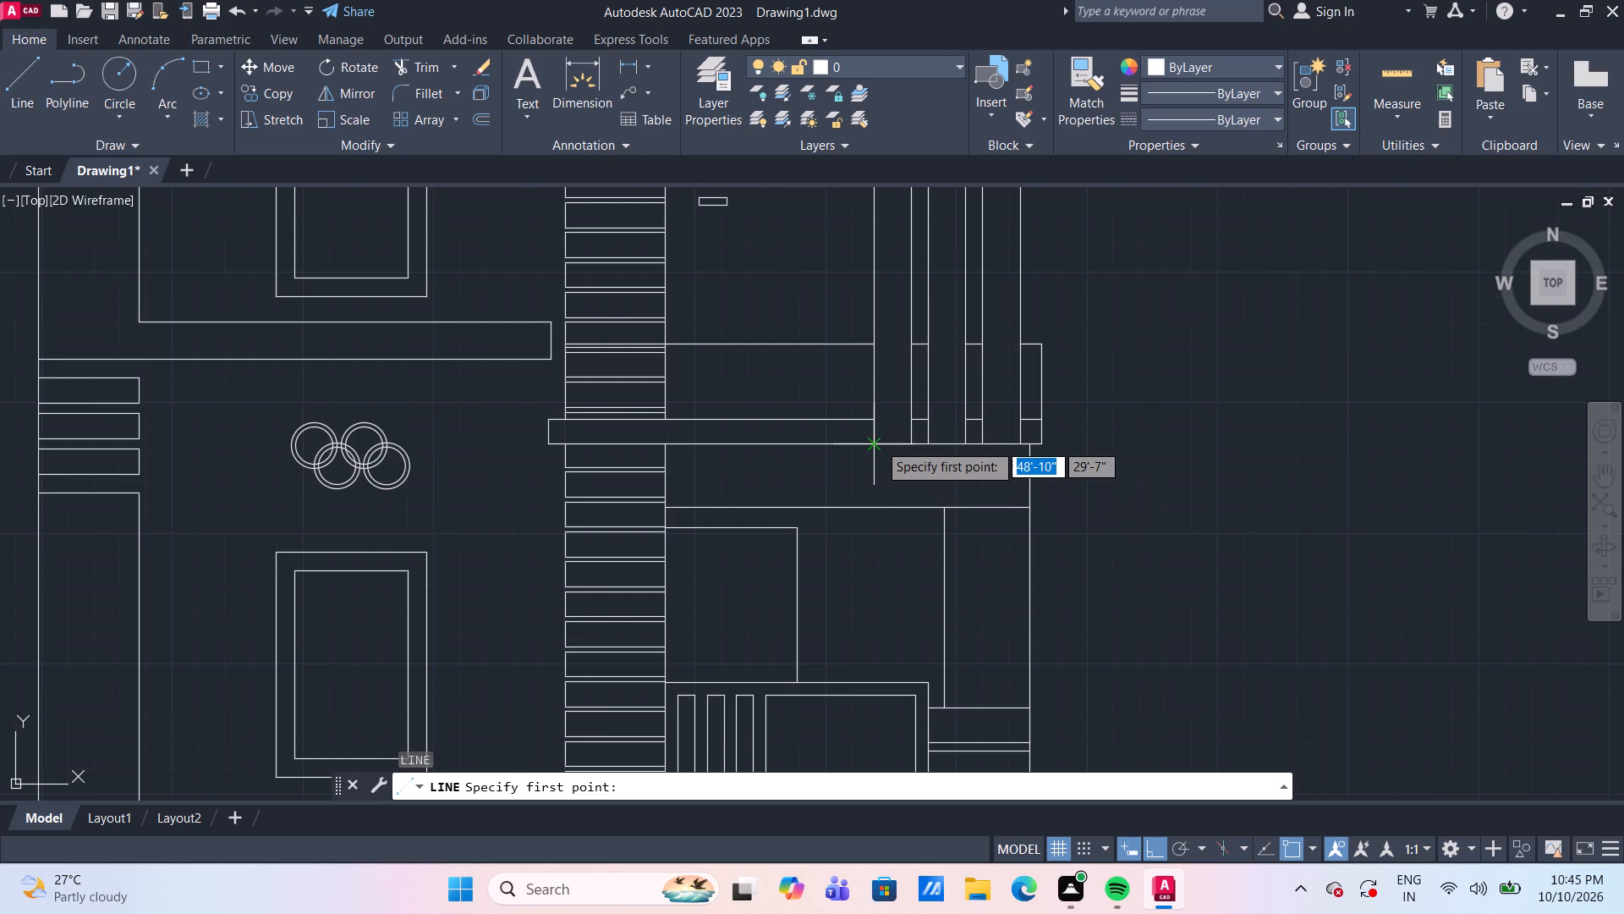
left_click(873, 504)
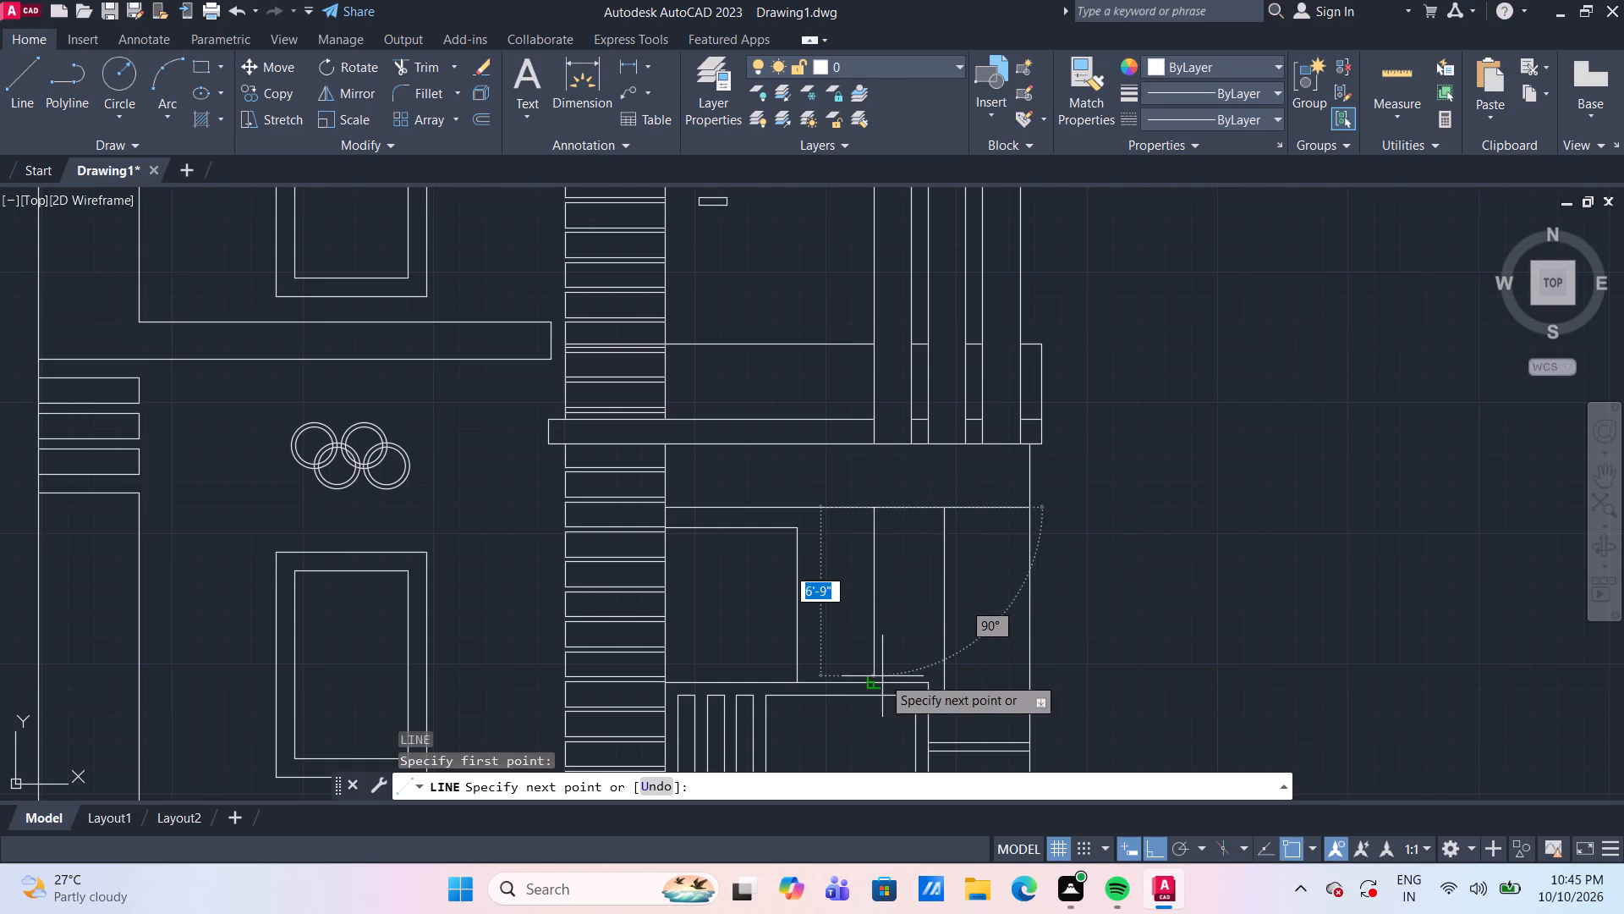
left_click(879, 680)
key("Escape")
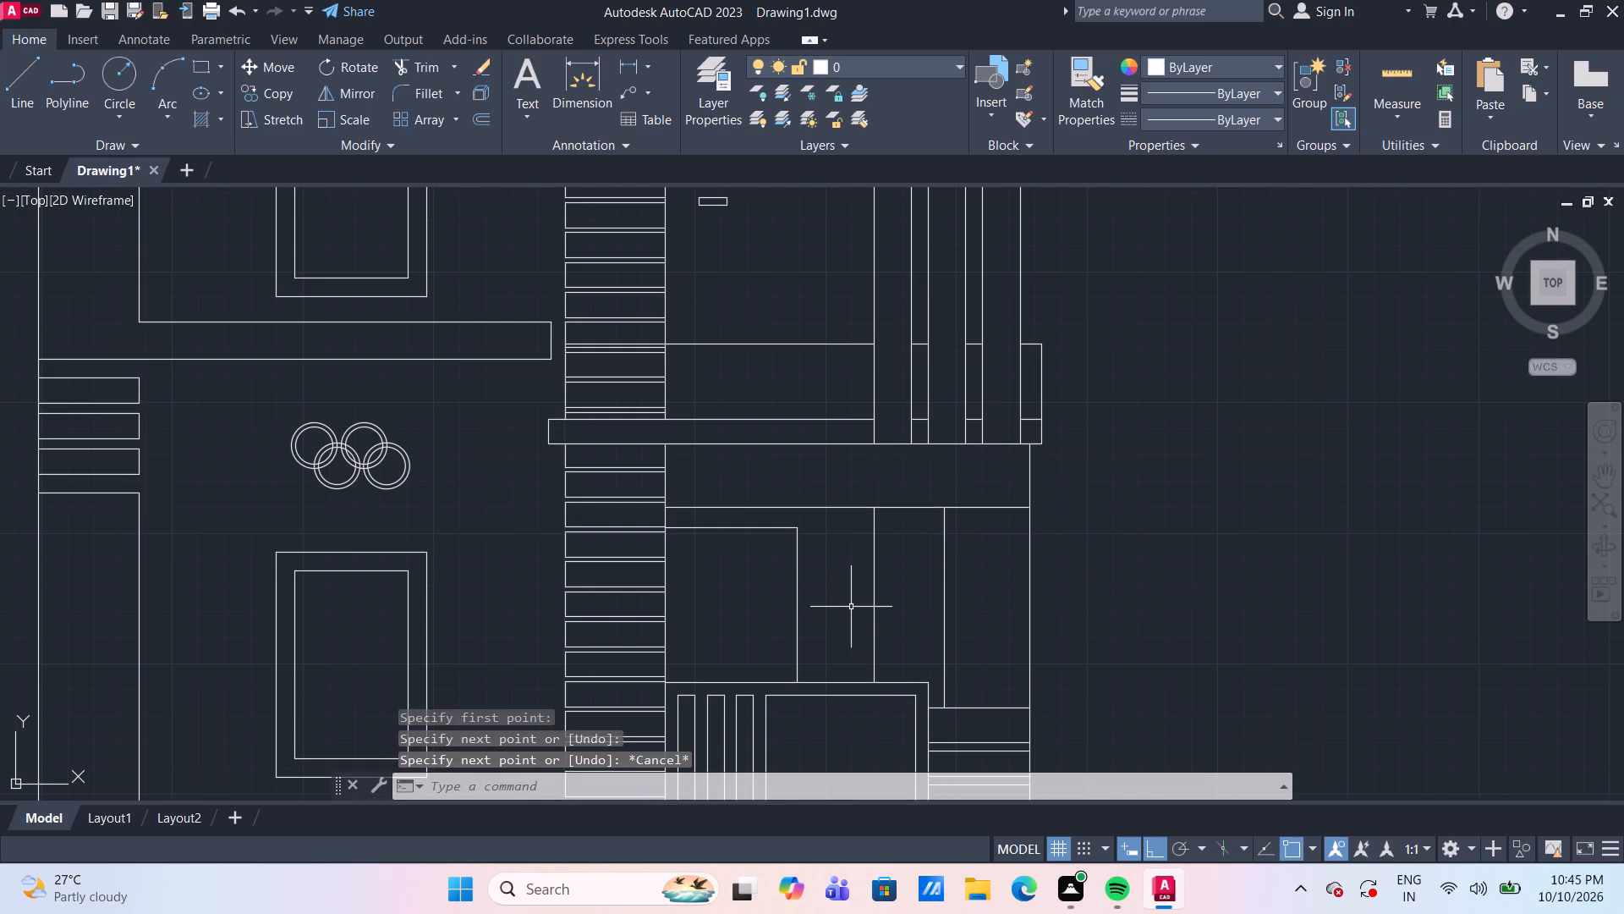
Delete the box's old vertical side above the strip opening.
left_click_drag(831, 602, 801, 593)
left_click(767, 575)
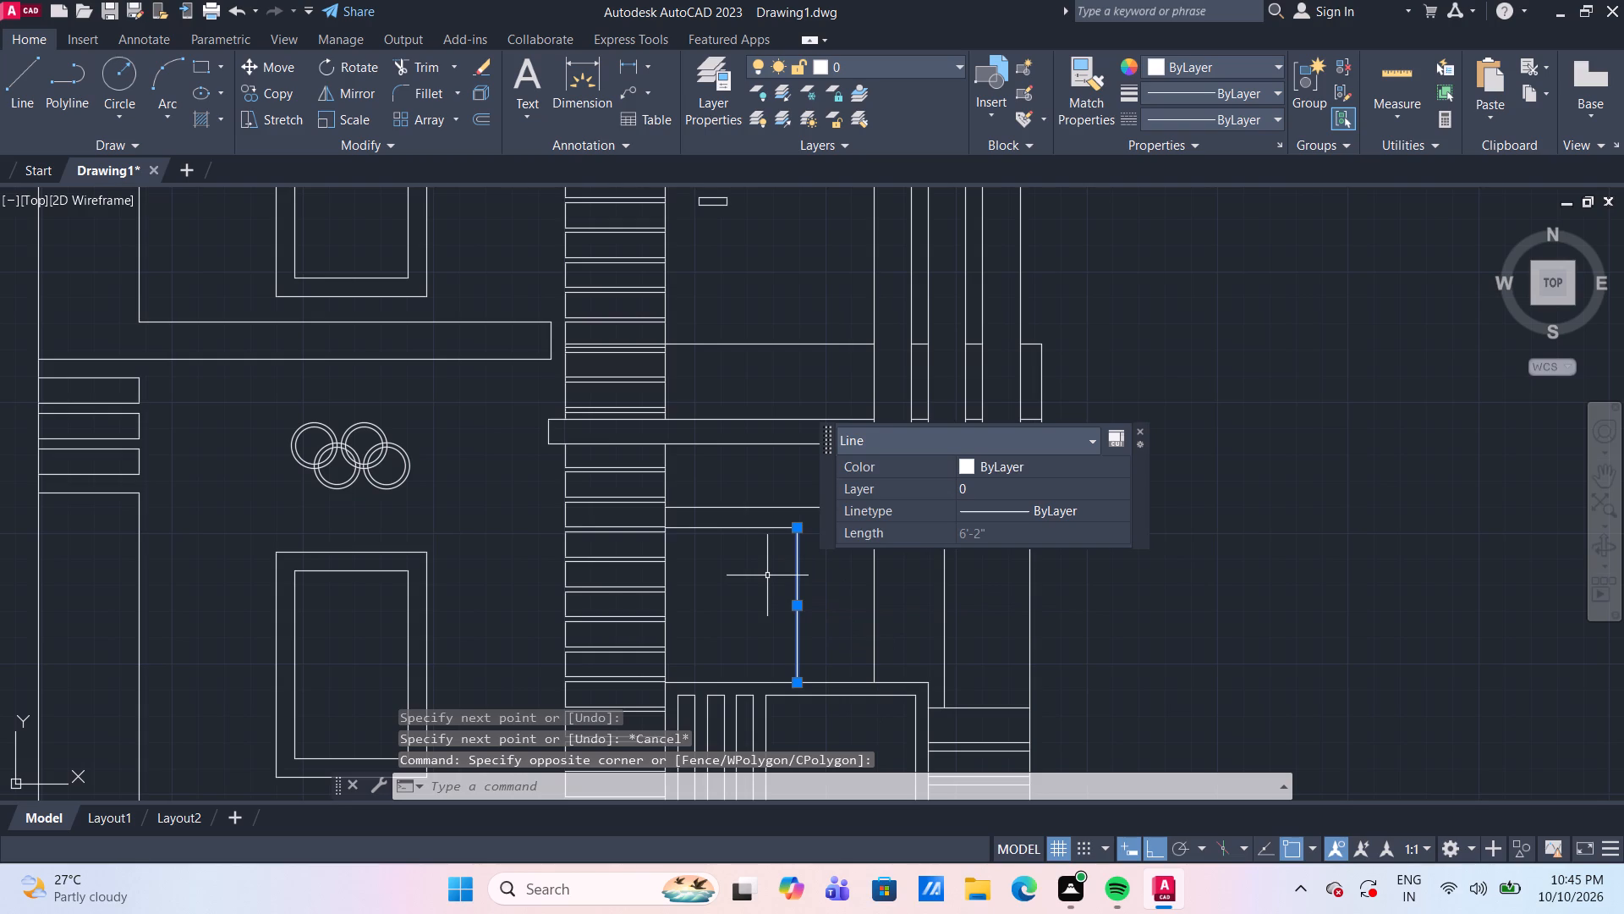
key("Delete")
type("l")
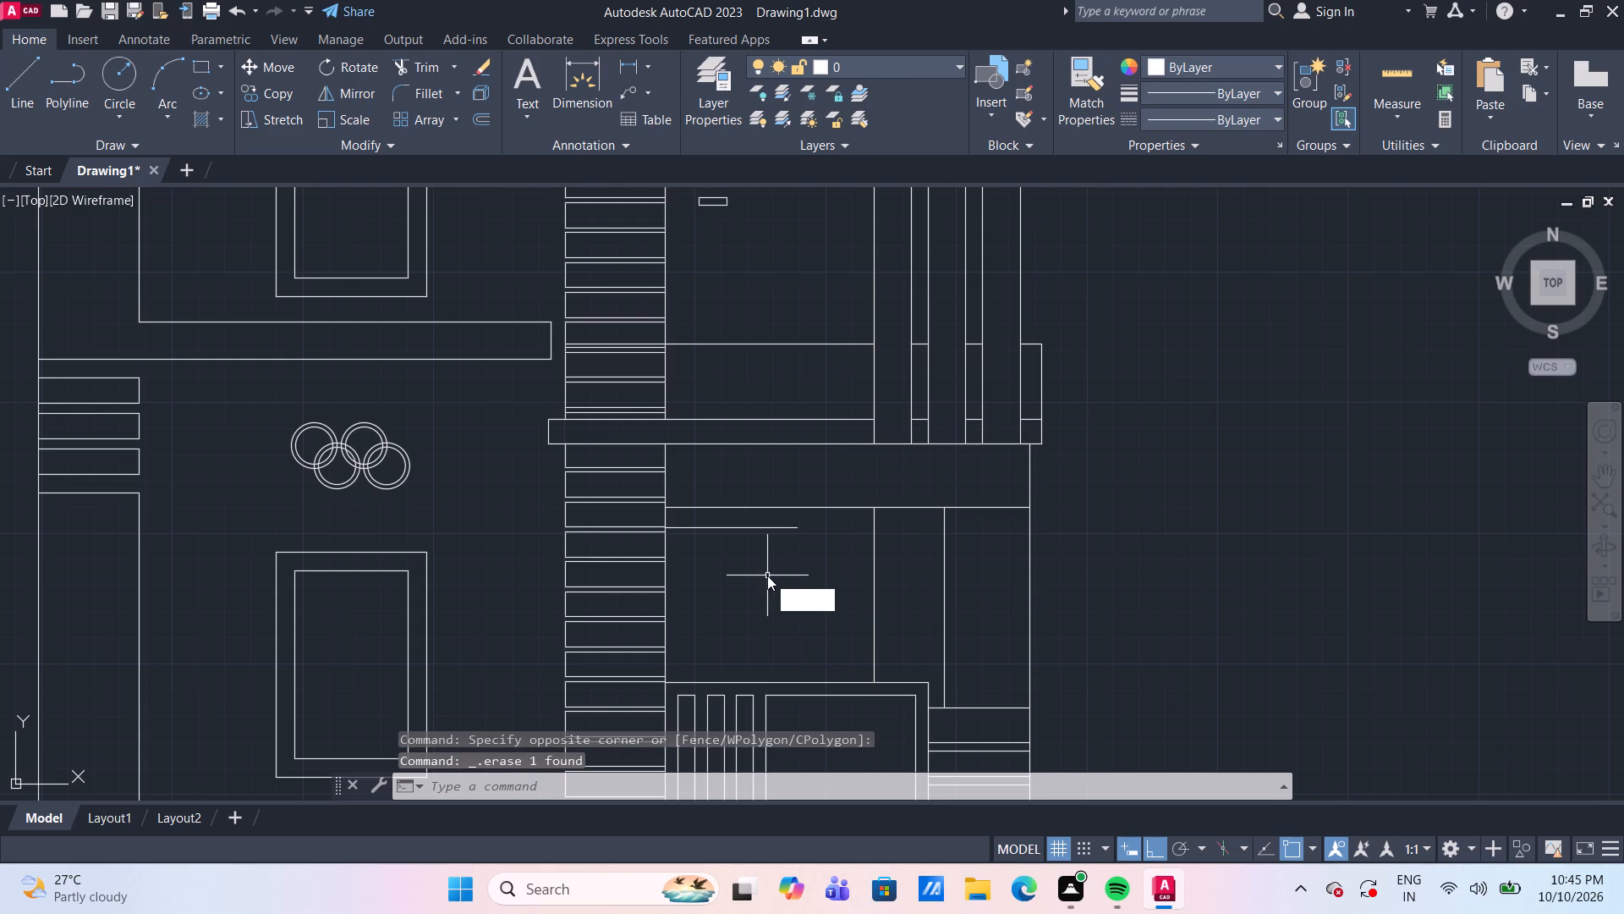
key("space")
key("Escape")
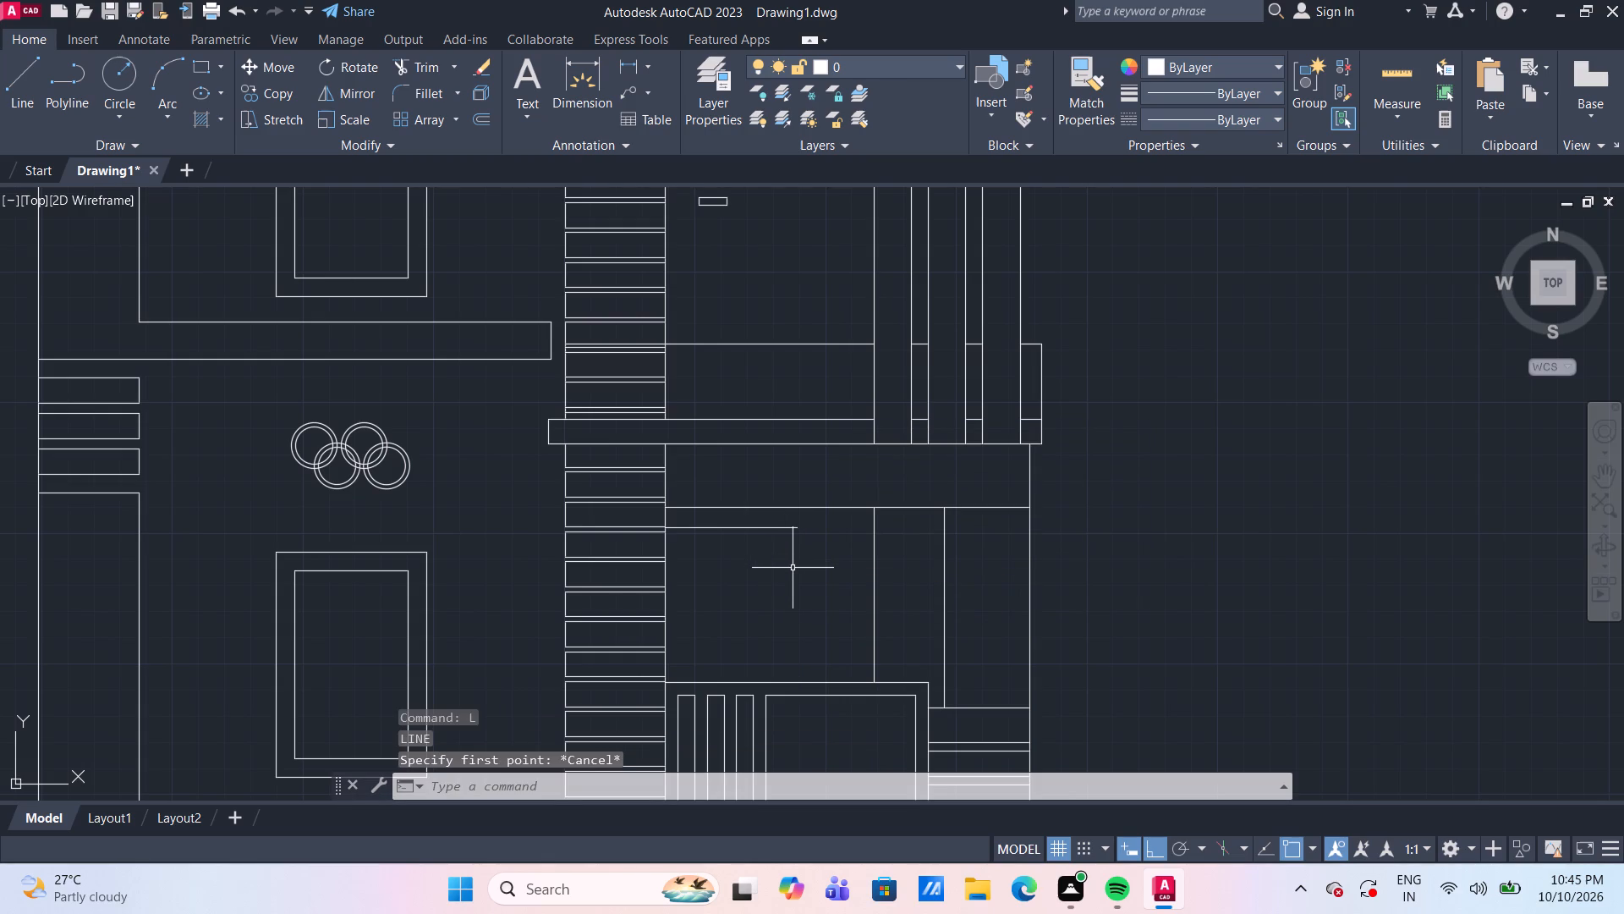
Stretch the free end of the box's top line 3'-1" right to meet the new vertical line.
left_click(798, 528)
left_click(798, 528)
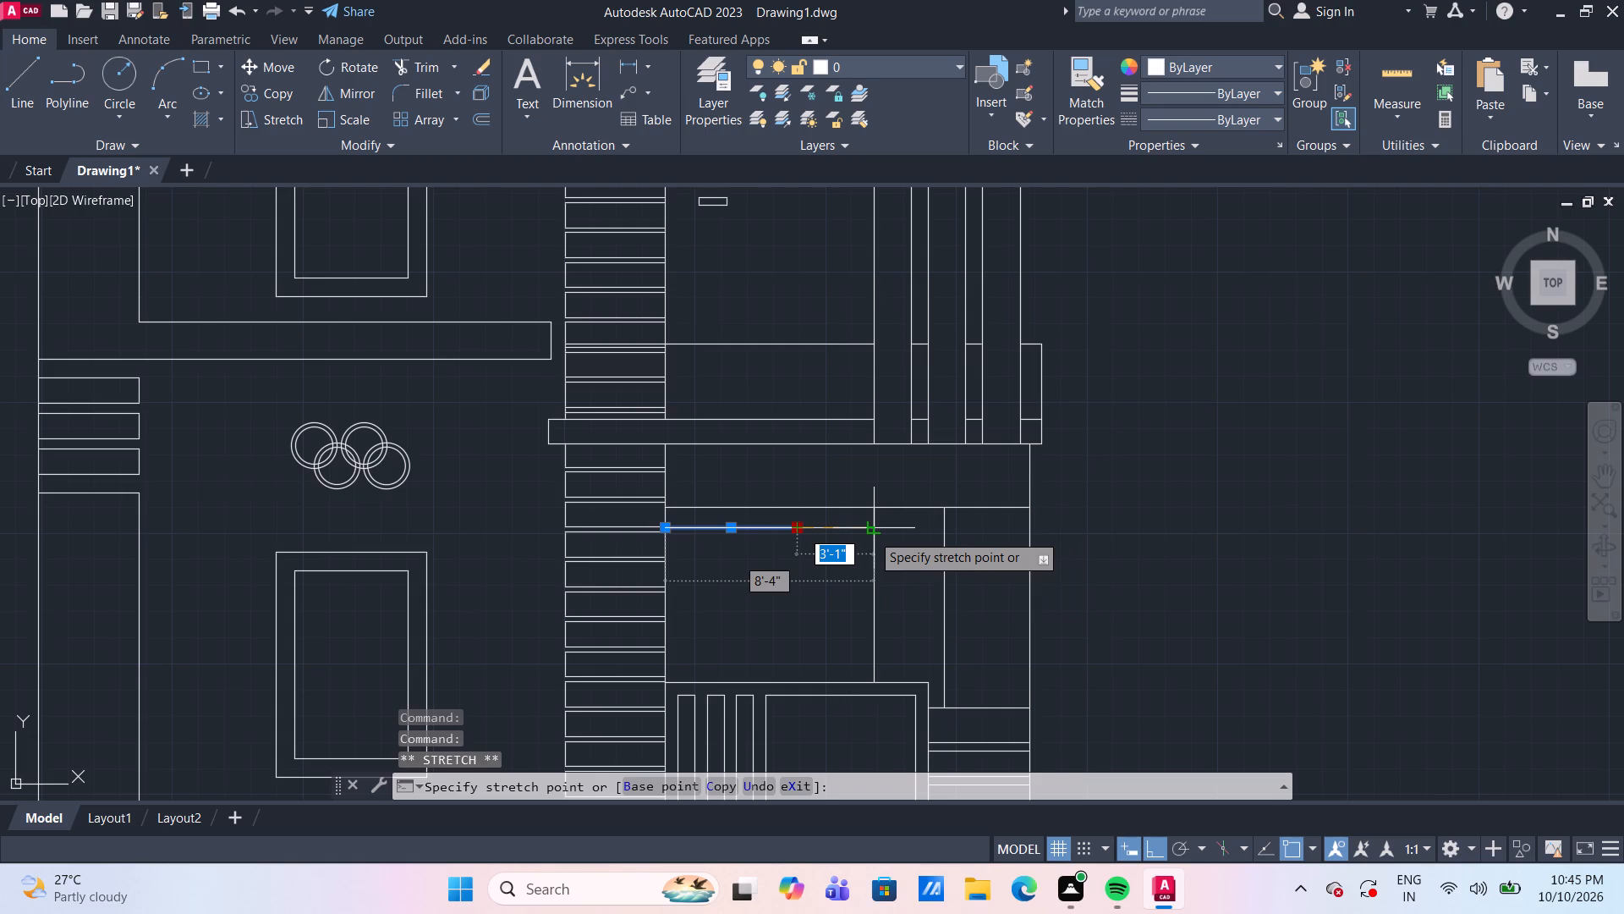
left_click(874, 533)
key("Escape")
Examine the whole elevation and the ground floor around the box, strip opening and banded side bay.
scroll(864, 586, "down", 1)
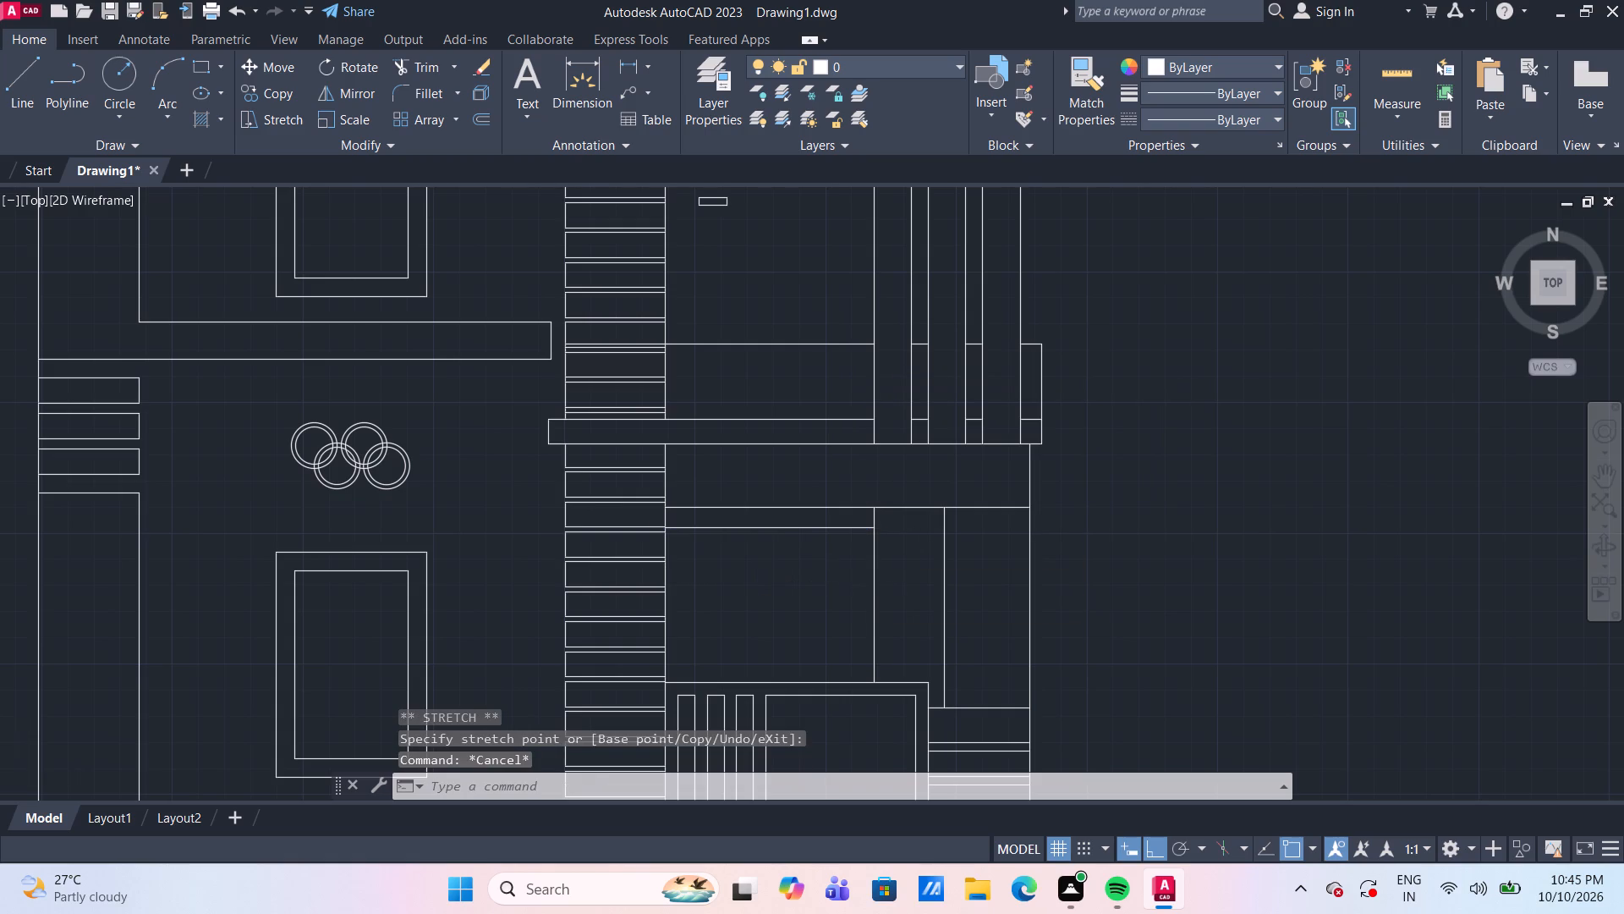
scroll(864, 586, "down", 1)
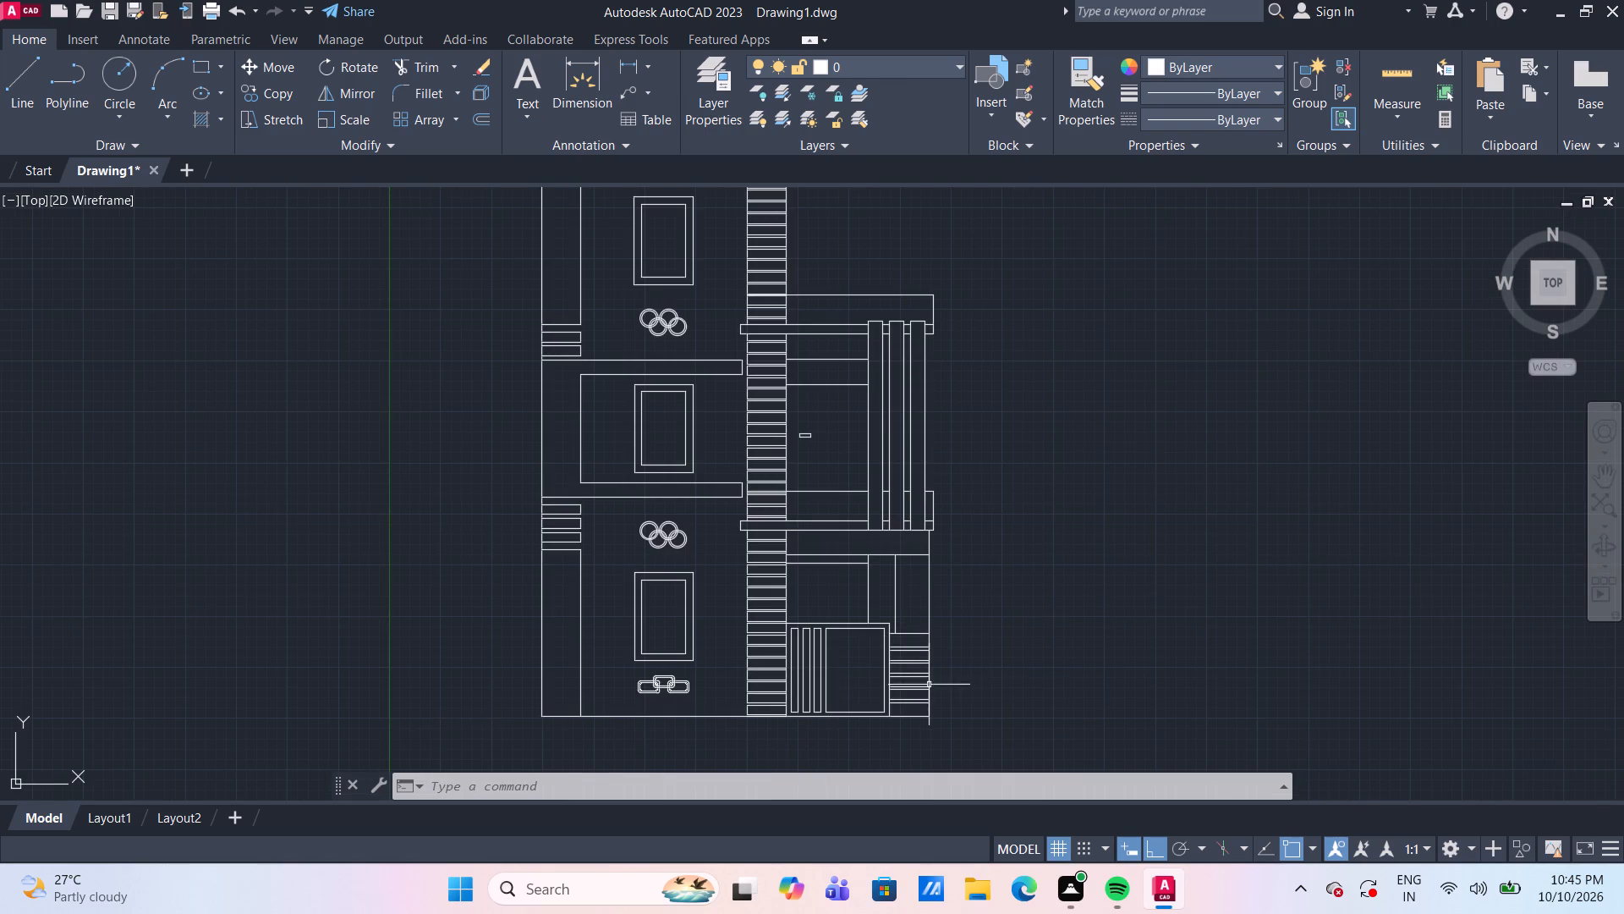
scroll(1086, 693, "down", 1)
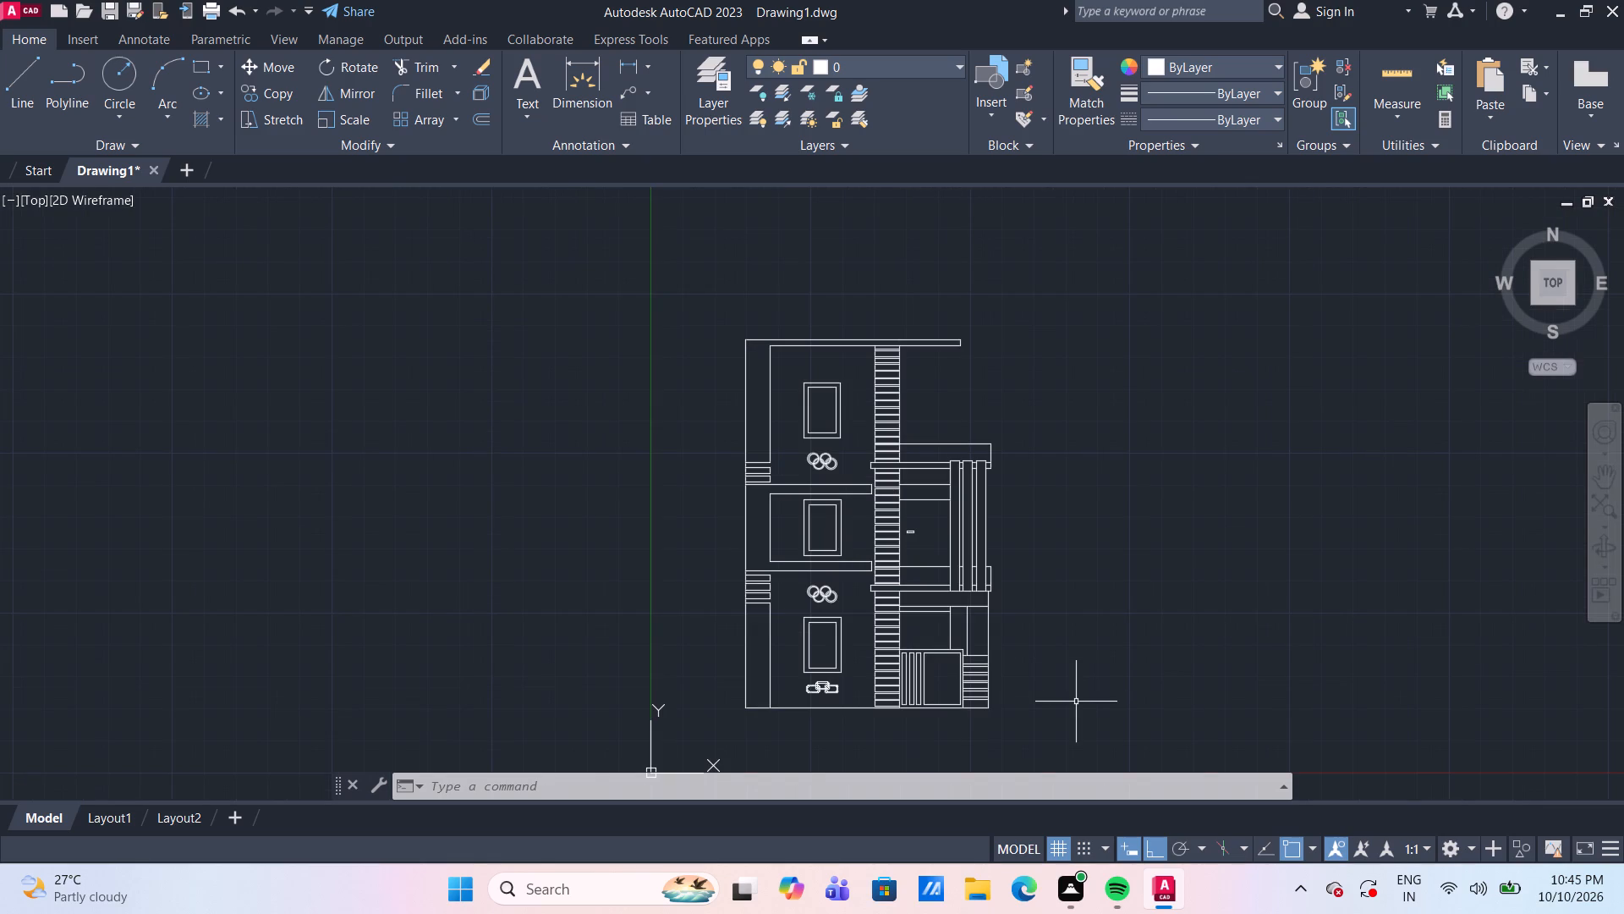
scroll(1074, 702, "up", 1)
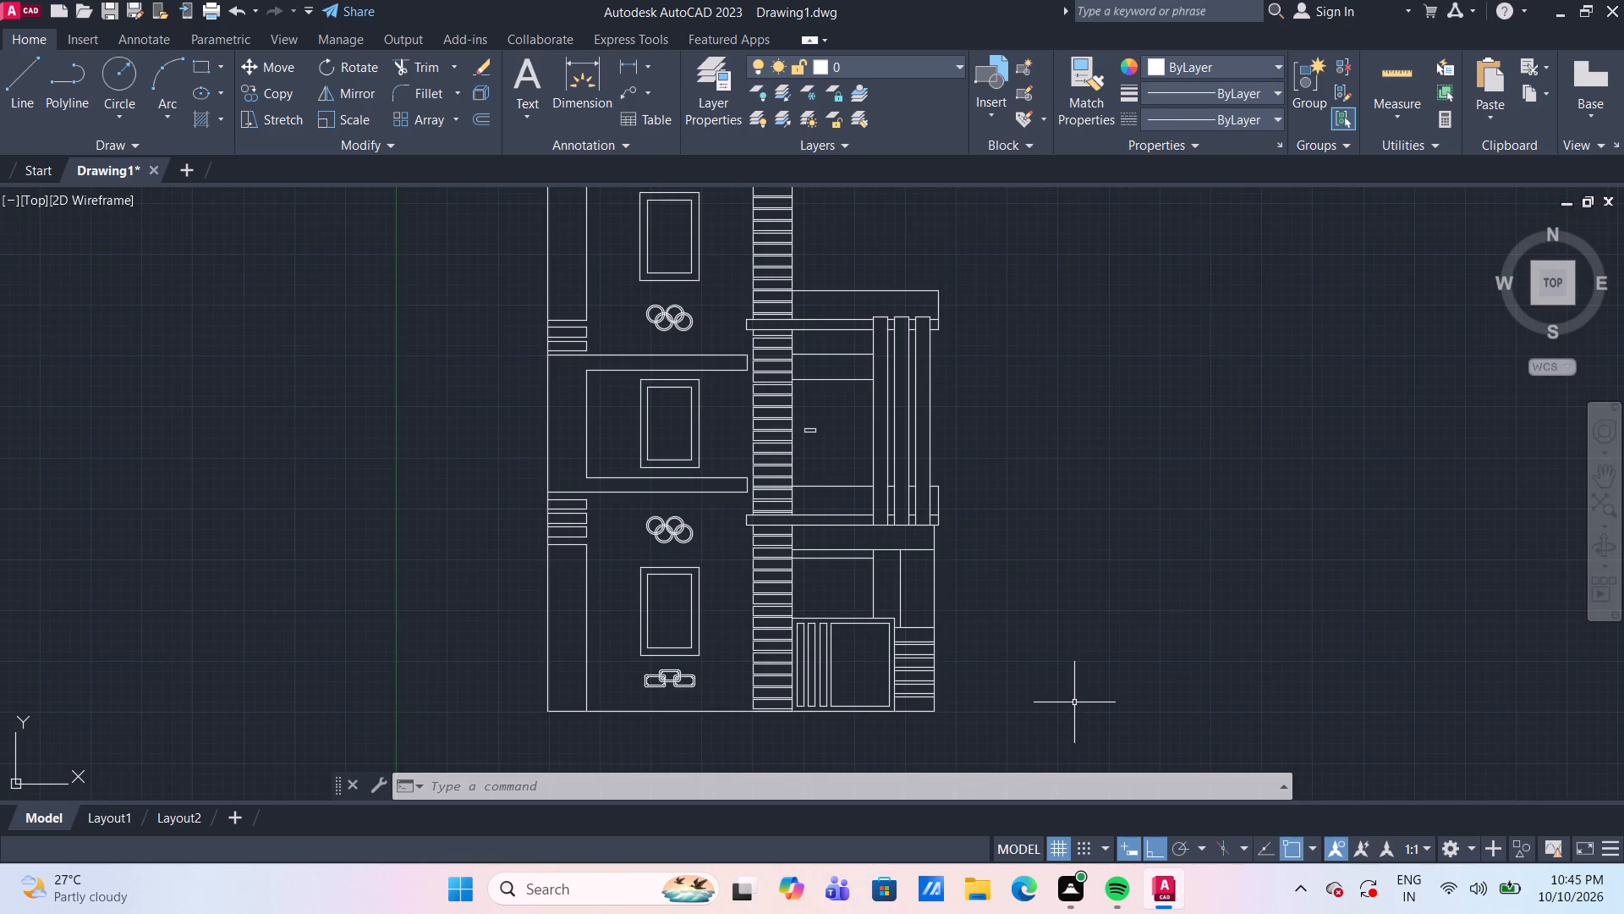
middle_click_drag(1063, 691, 996, 639)
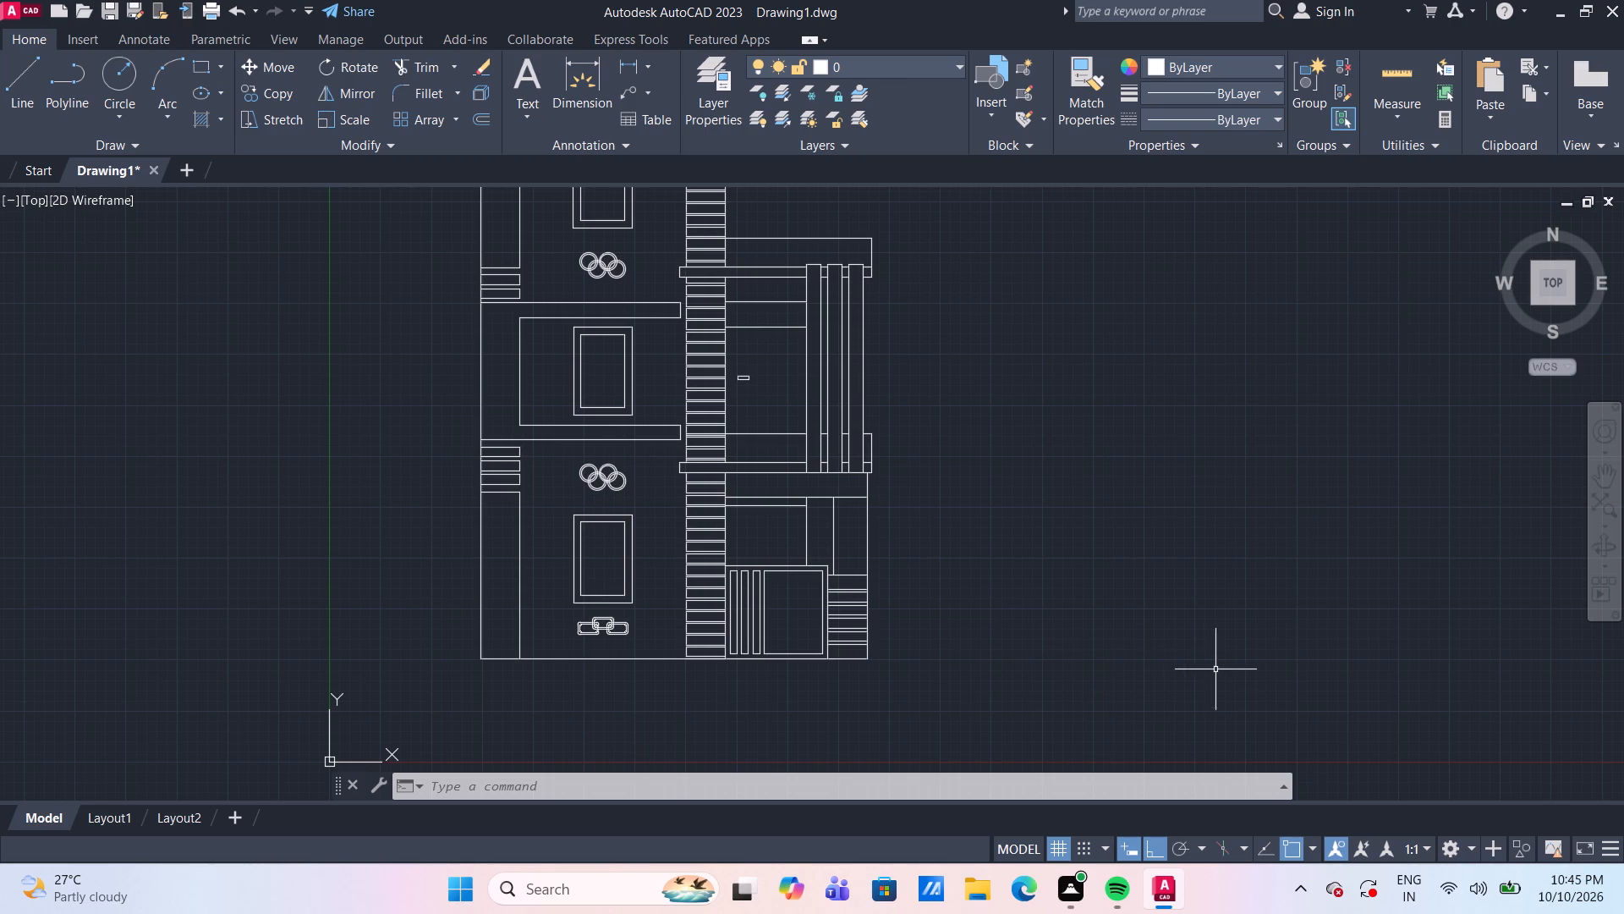
scroll(787, 484, "up", 2)
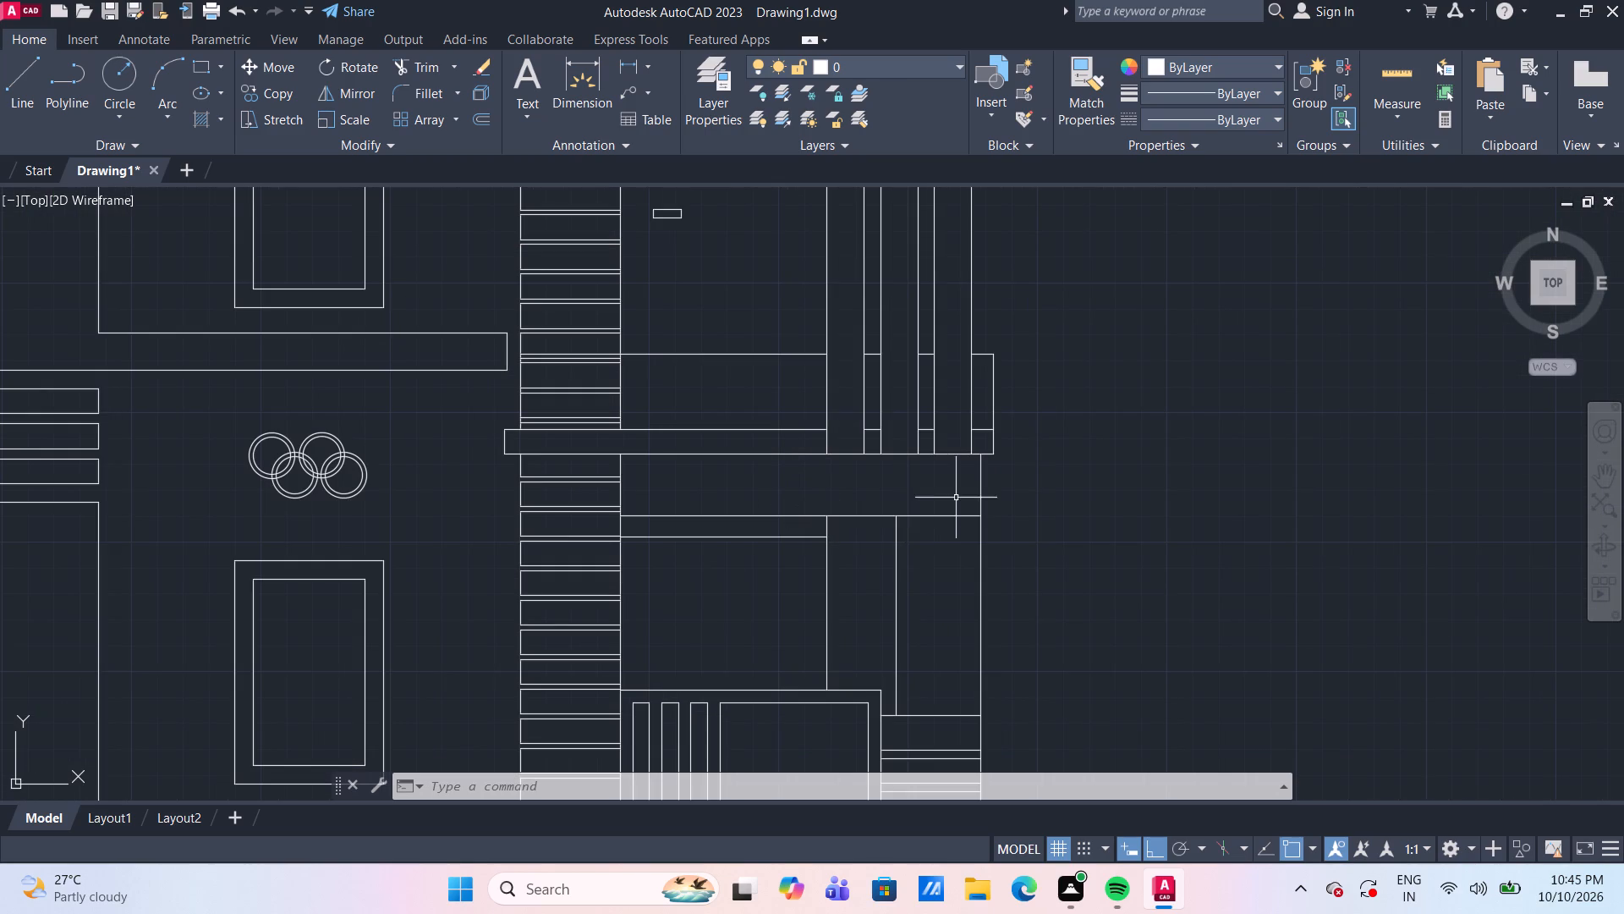
scroll(948, 525, "down", 2)
middle_click_drag(1009, 560, 1042, 502)
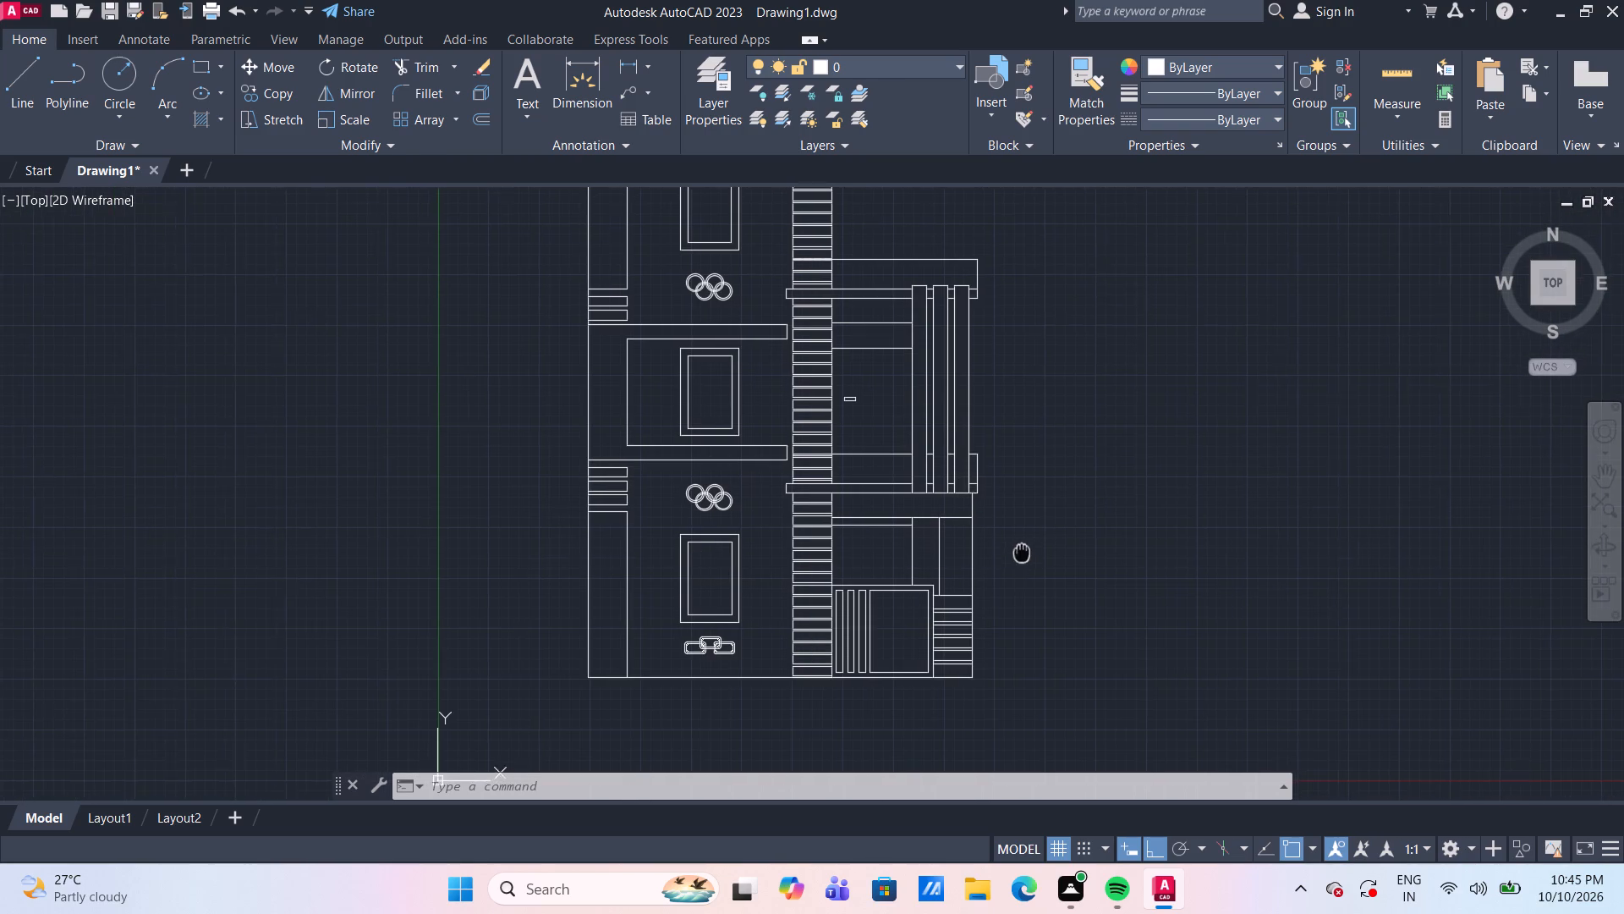
middle_click_drag(1042, 502, 1043, 499)
scroll(935, 570, "up", 1)
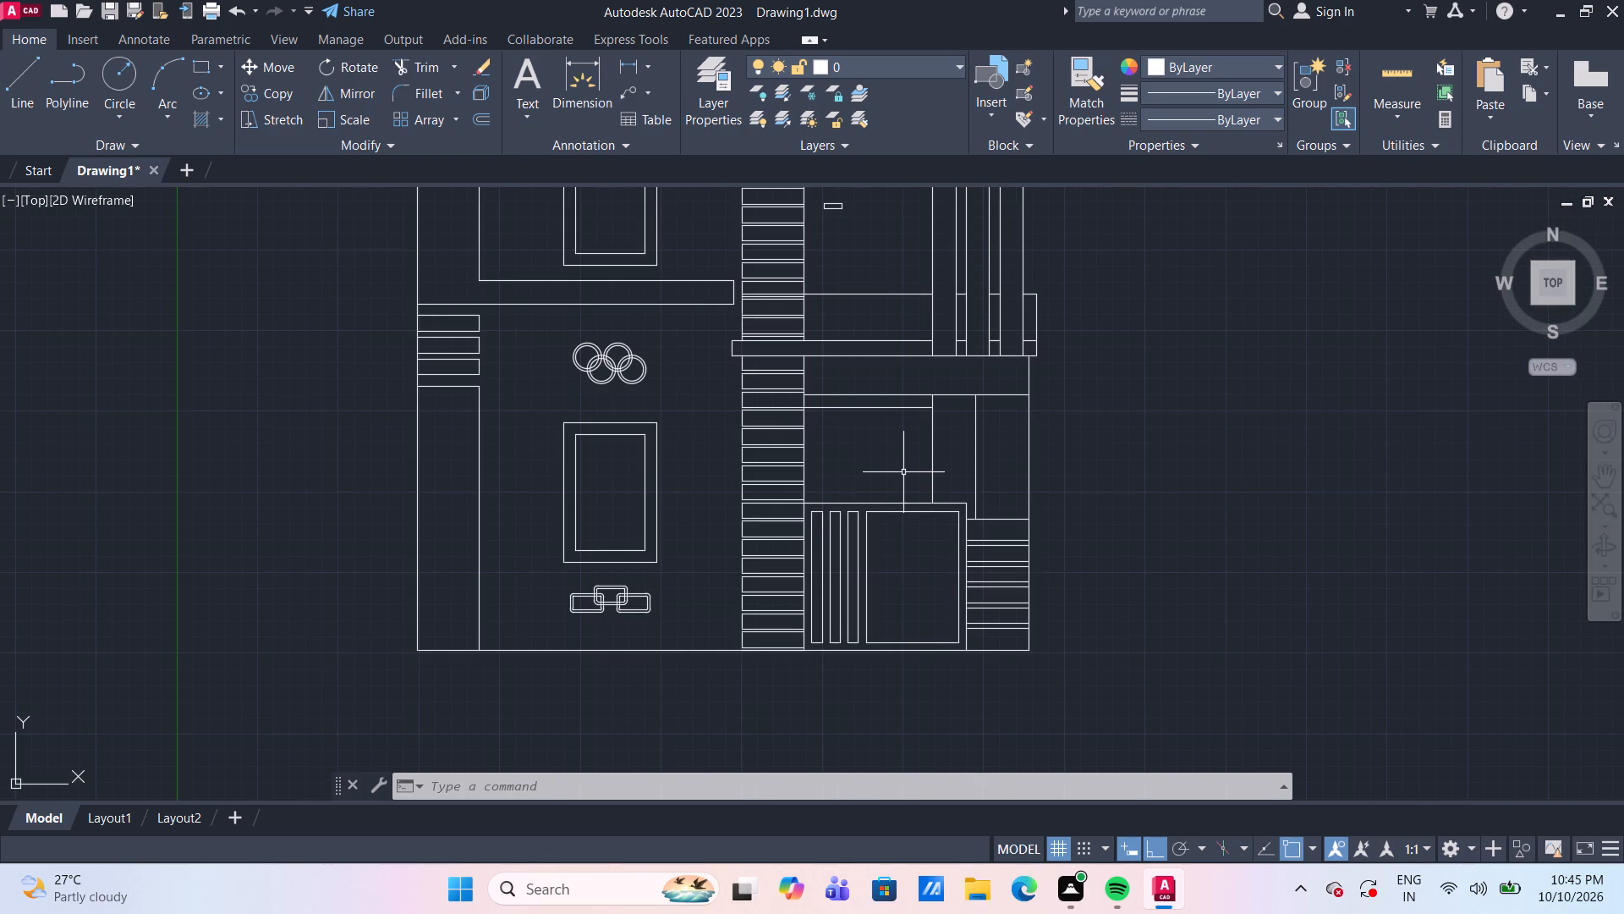
middle_click_drag(892, 458, 897, 496)
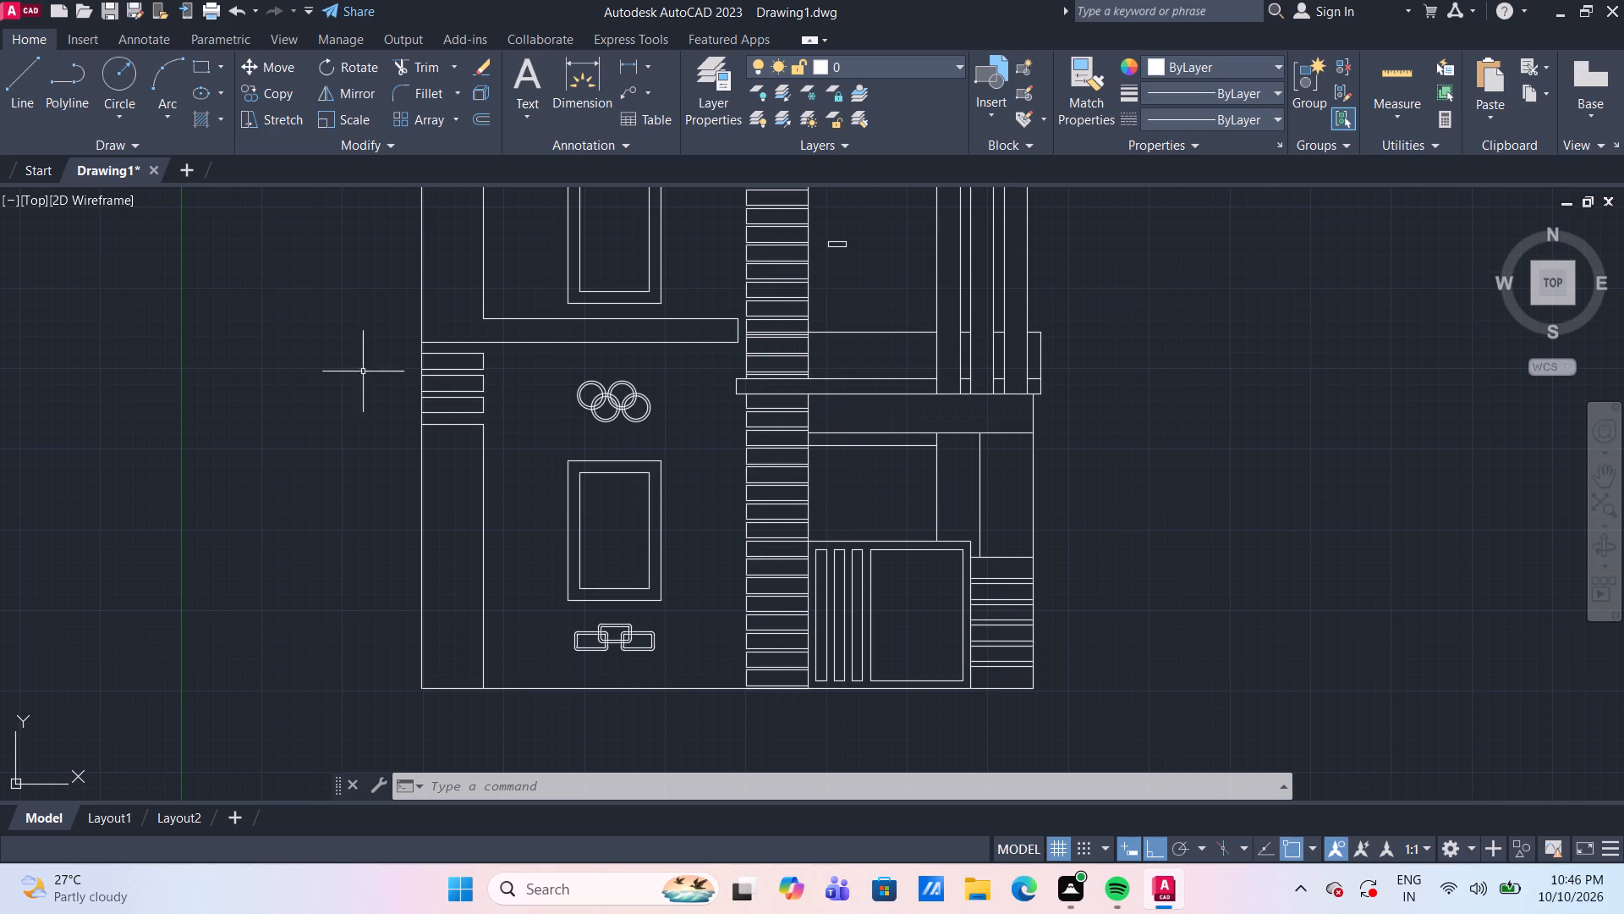
Hatch the left ground-floor column and the three short bands above it with the solid pattern in color 255,255,255.
left_click(199, 118)
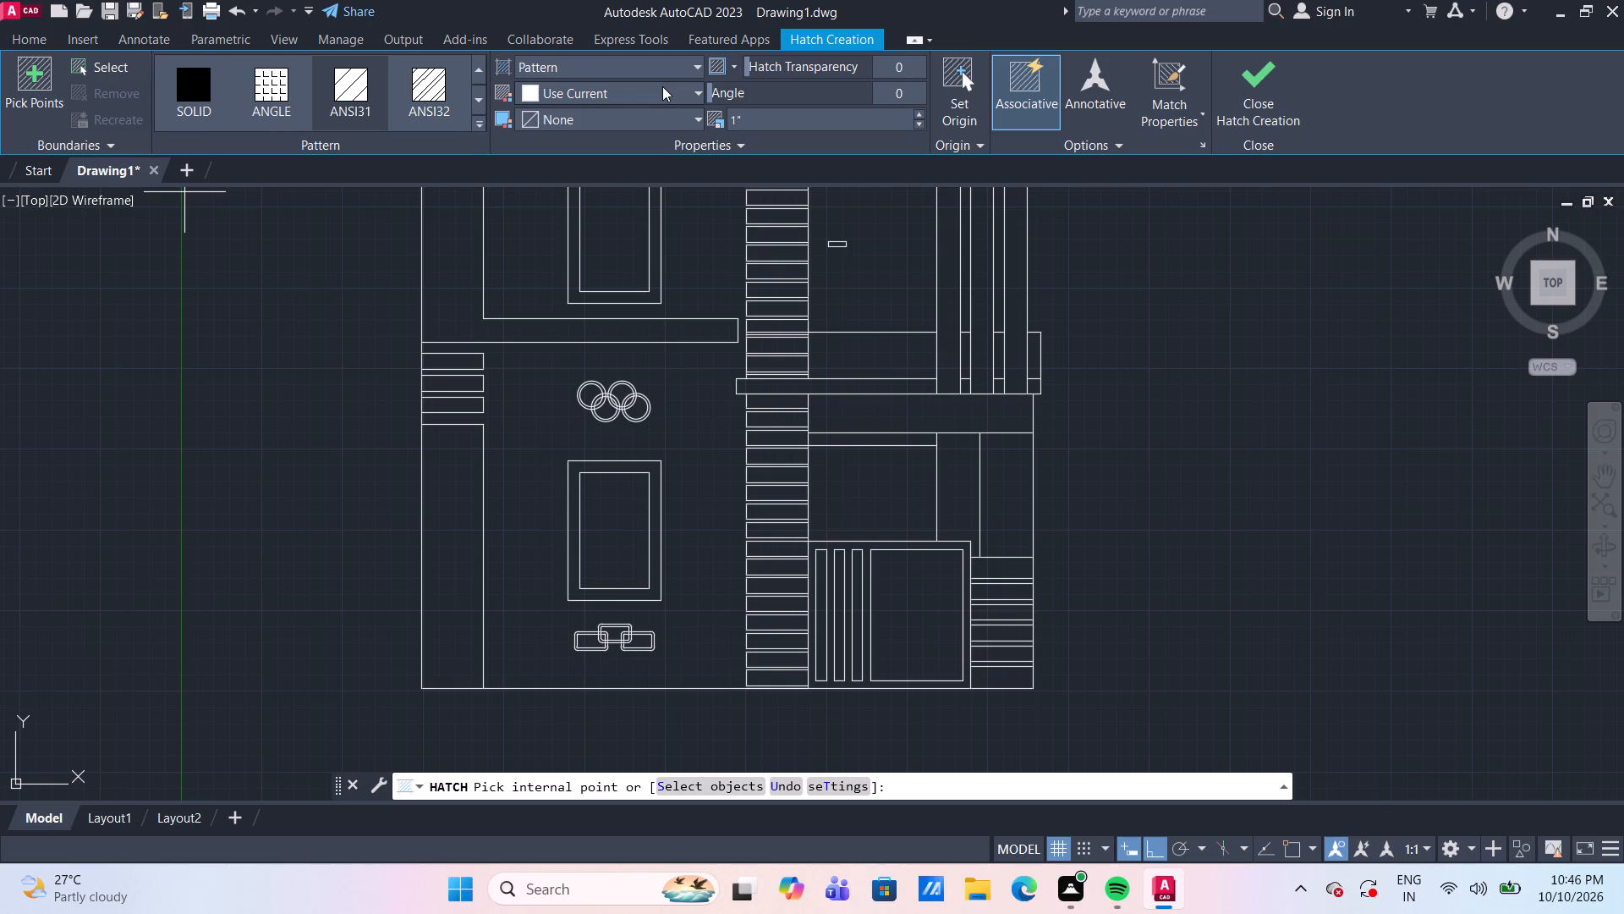
left_click(178, 95)
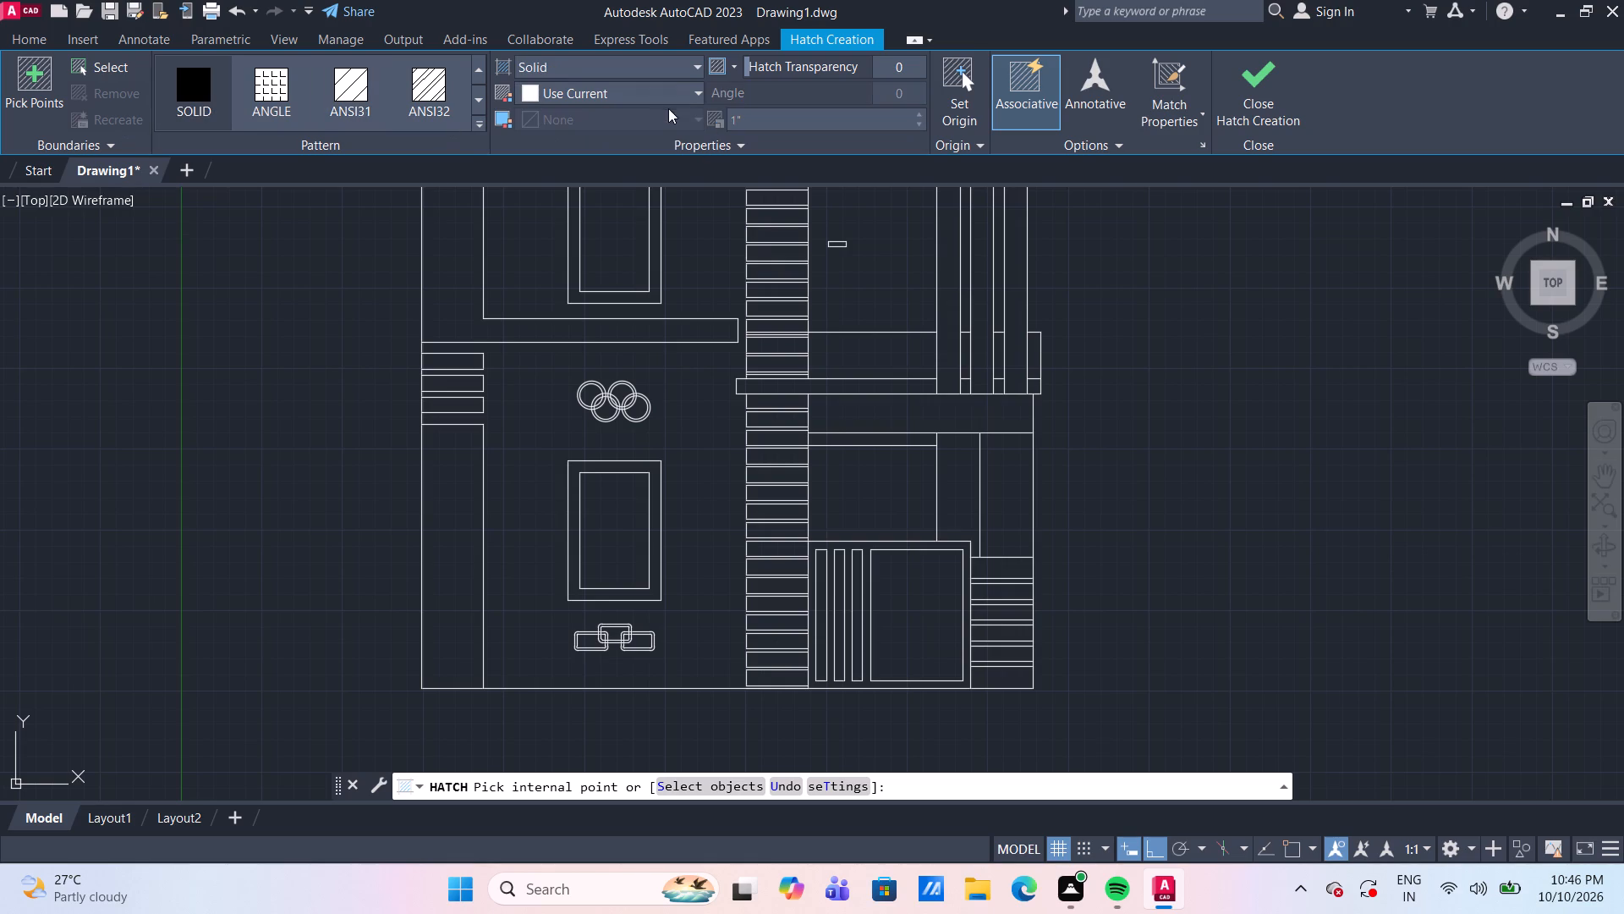
left_click(665, 101)
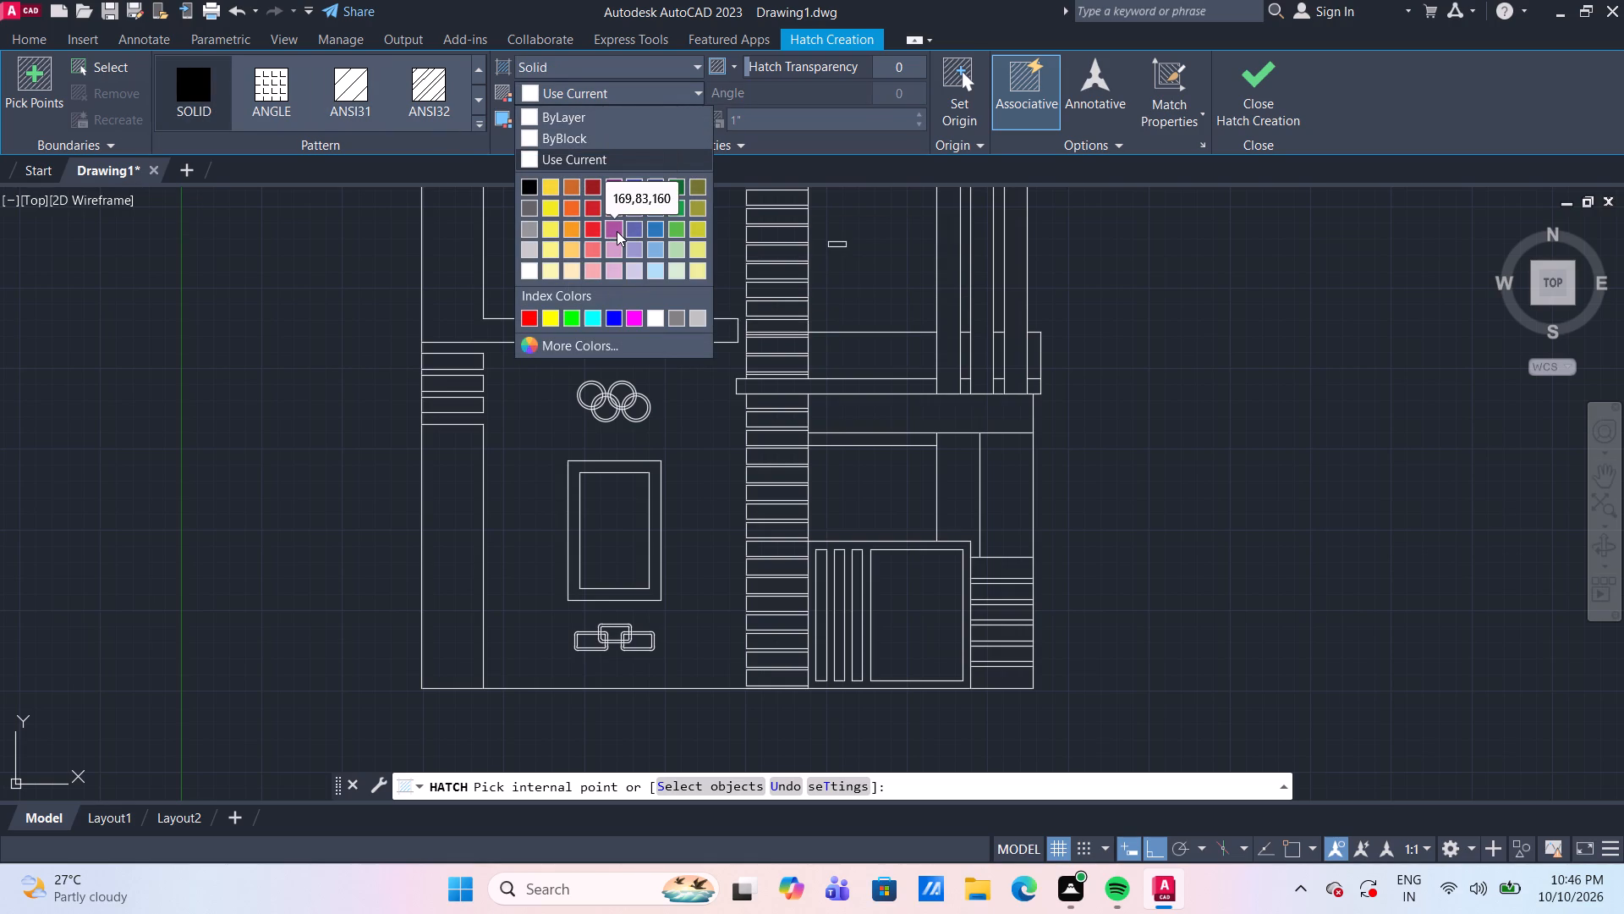
left_click(529, 275)
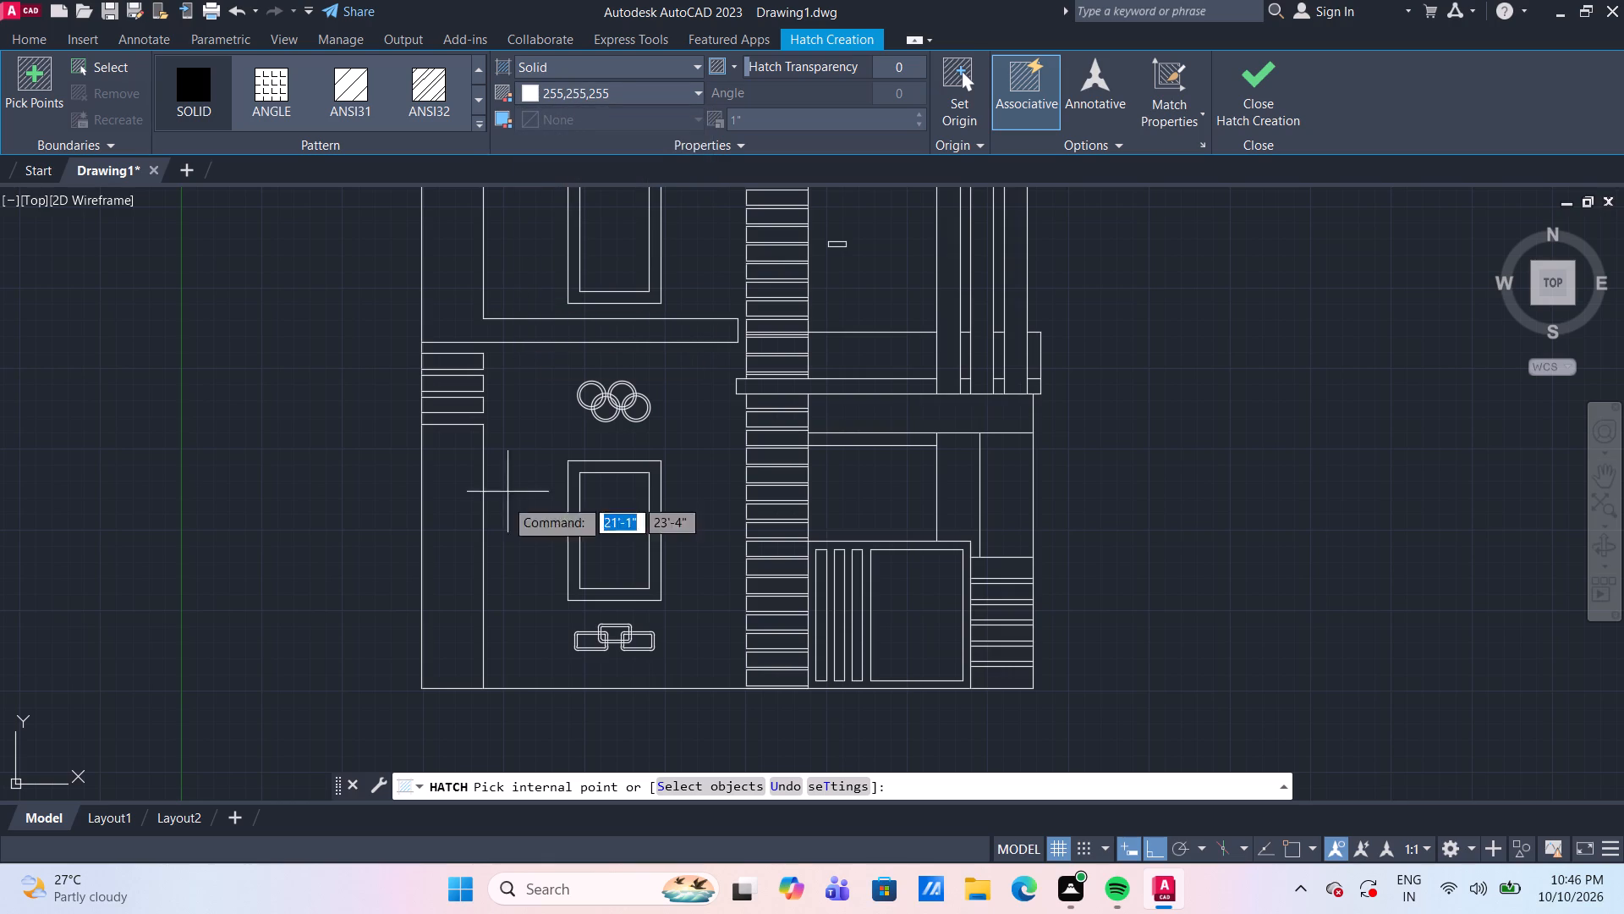
left_click(461, 548)
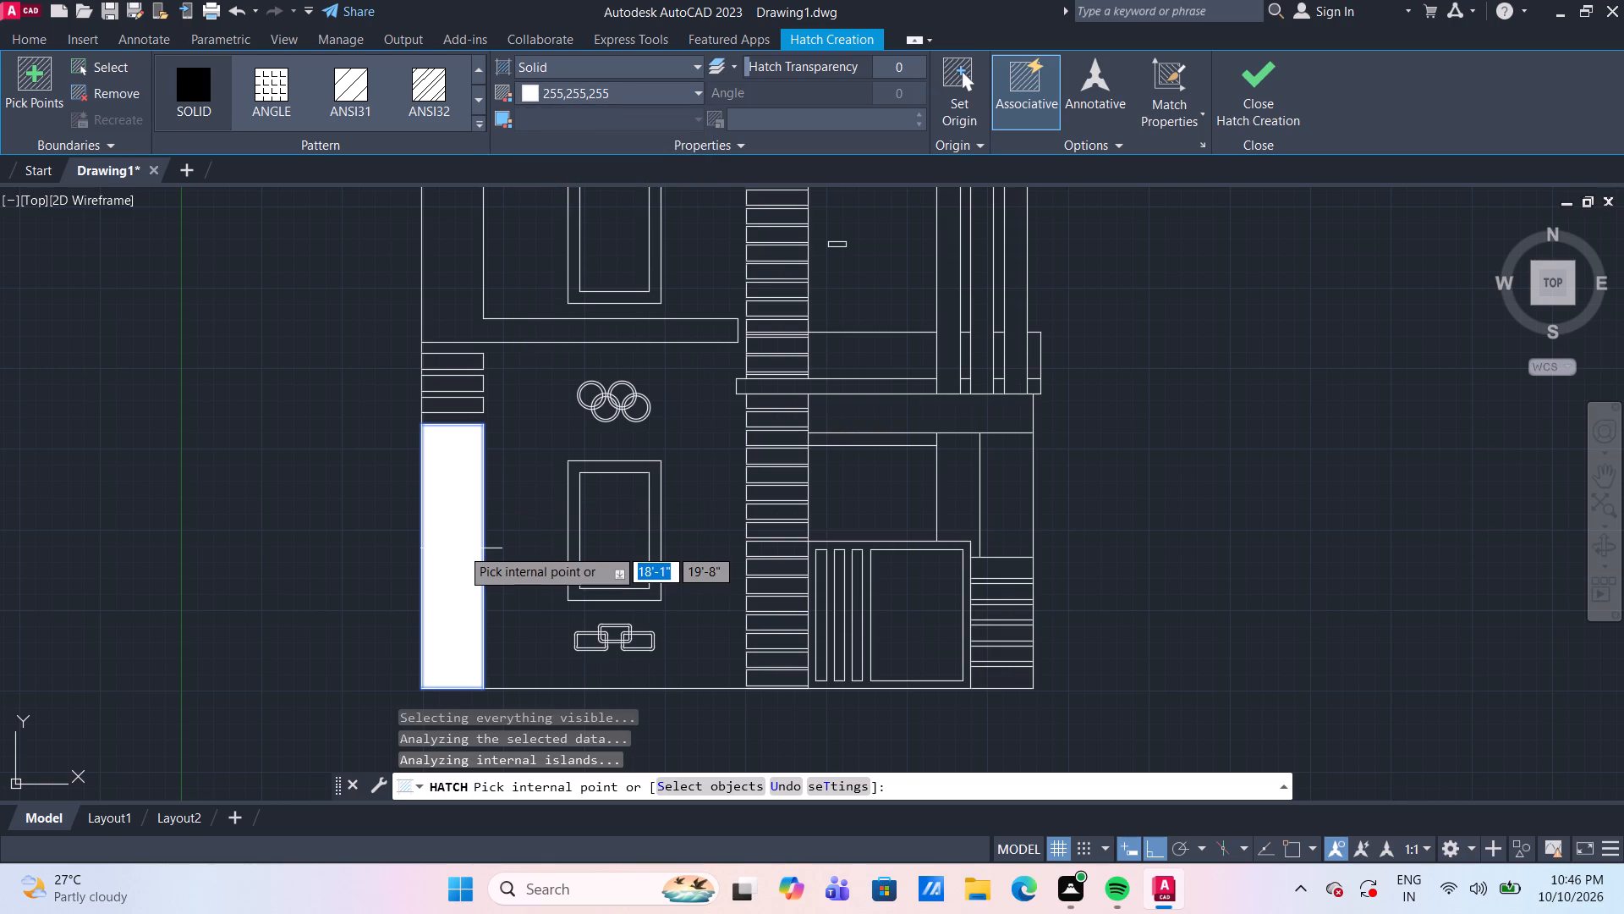
scroll(449, 494, "up", 2)
left_click(458, 267)
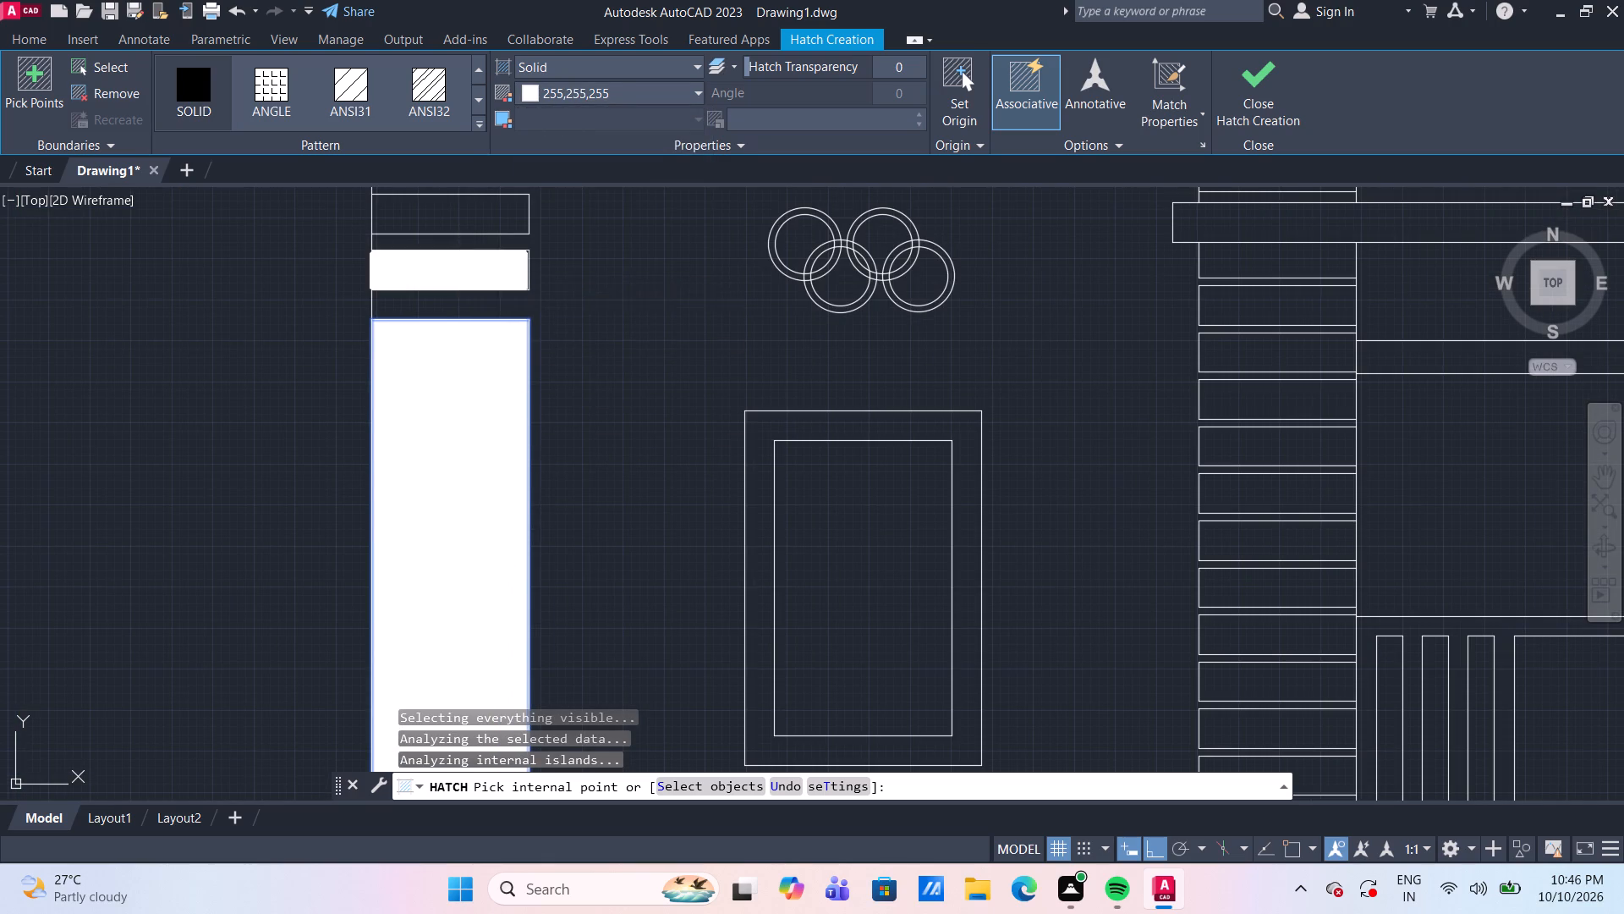
left_click(470, 215)
scroll(584, 291, "down", 2)
middle_click_drag(584, 291, 562, 446)
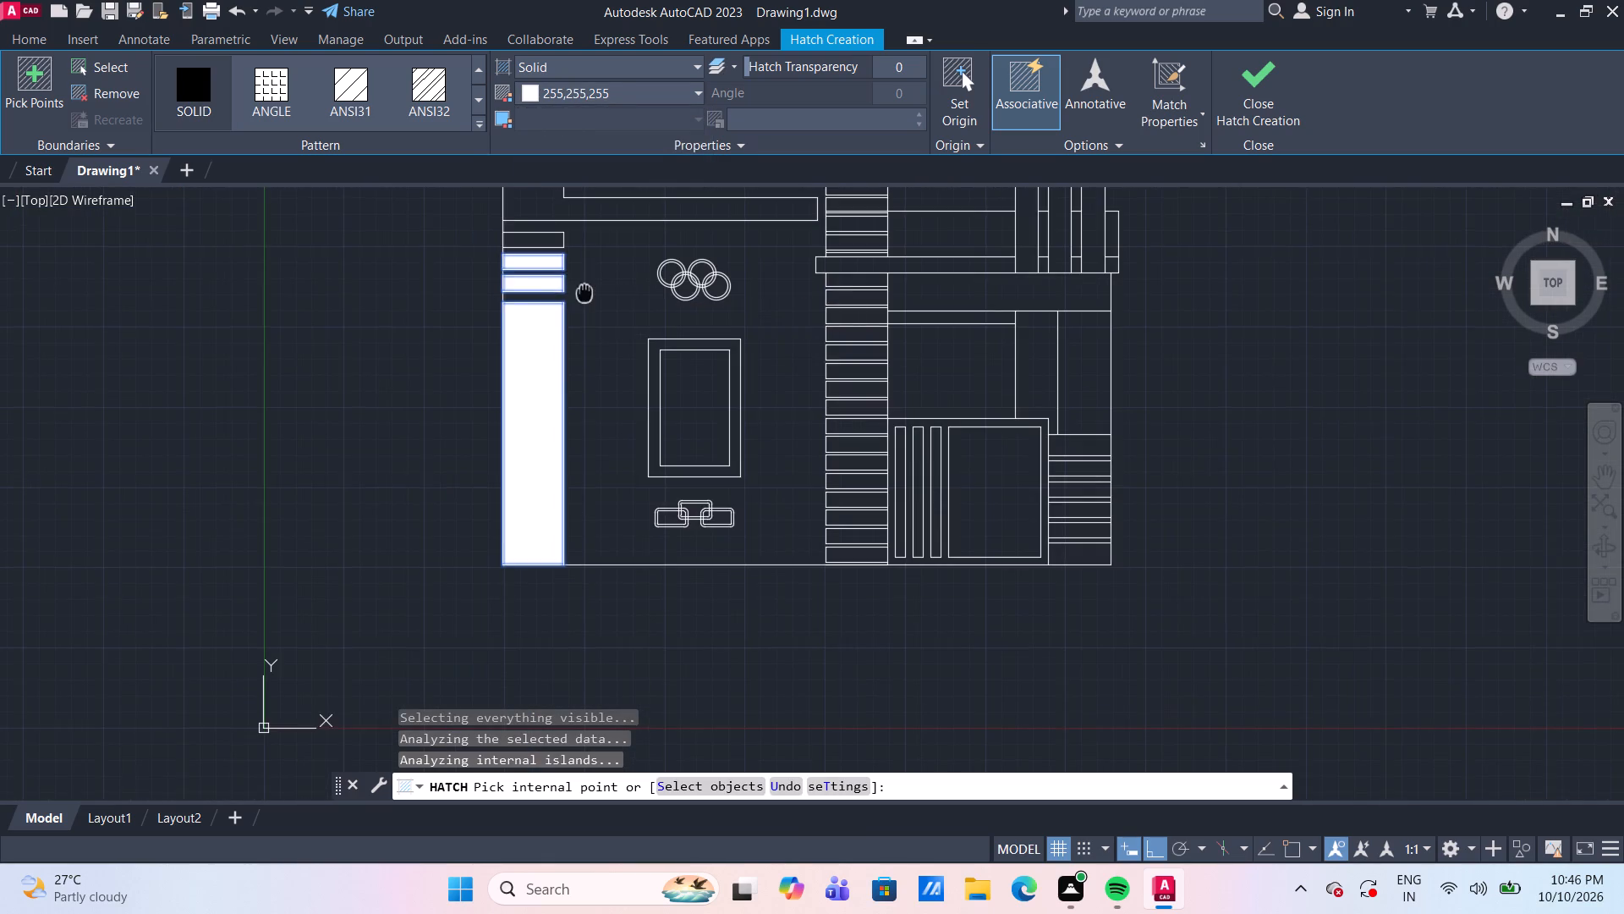
middle_click_drag(562, 446, 561, 473)
scroll(480, 416, "up", 3)
left_click(563, 435)
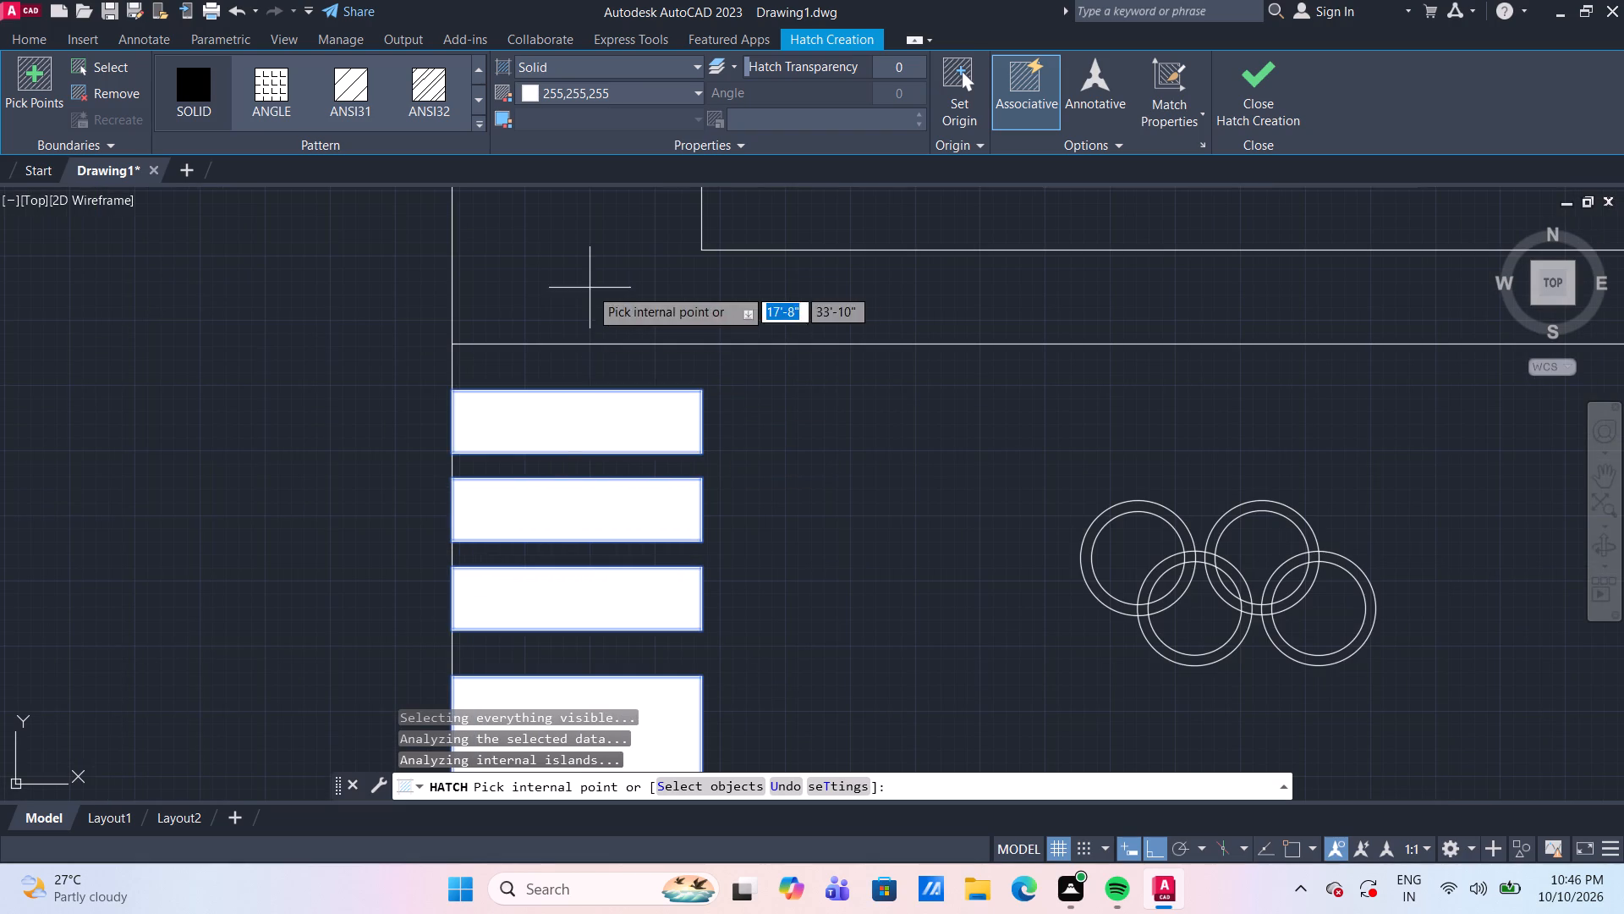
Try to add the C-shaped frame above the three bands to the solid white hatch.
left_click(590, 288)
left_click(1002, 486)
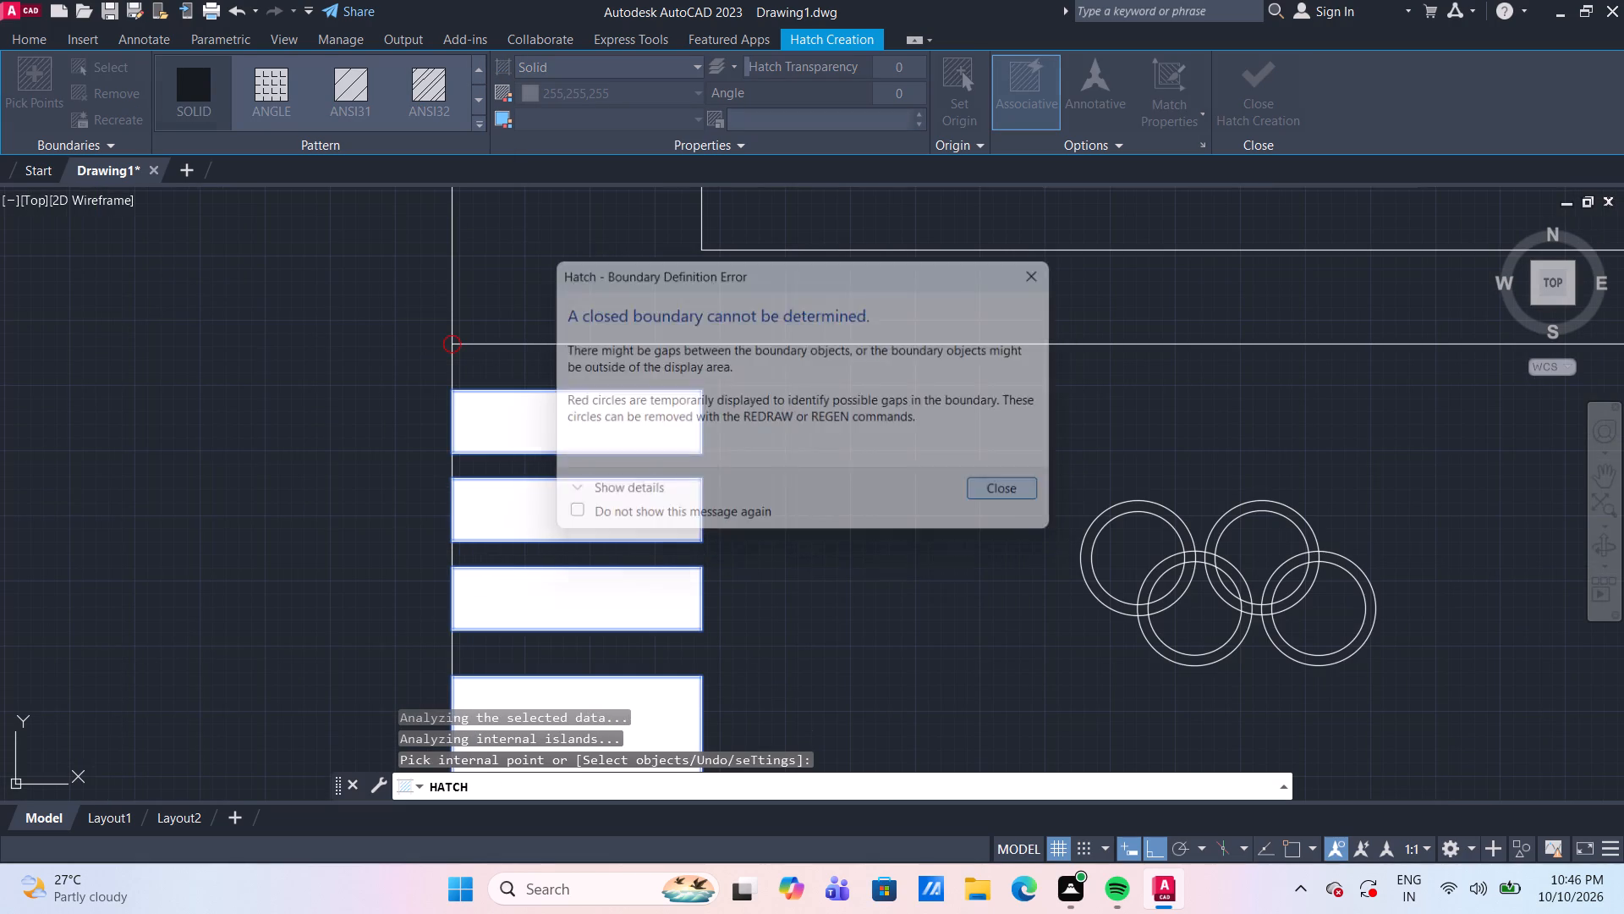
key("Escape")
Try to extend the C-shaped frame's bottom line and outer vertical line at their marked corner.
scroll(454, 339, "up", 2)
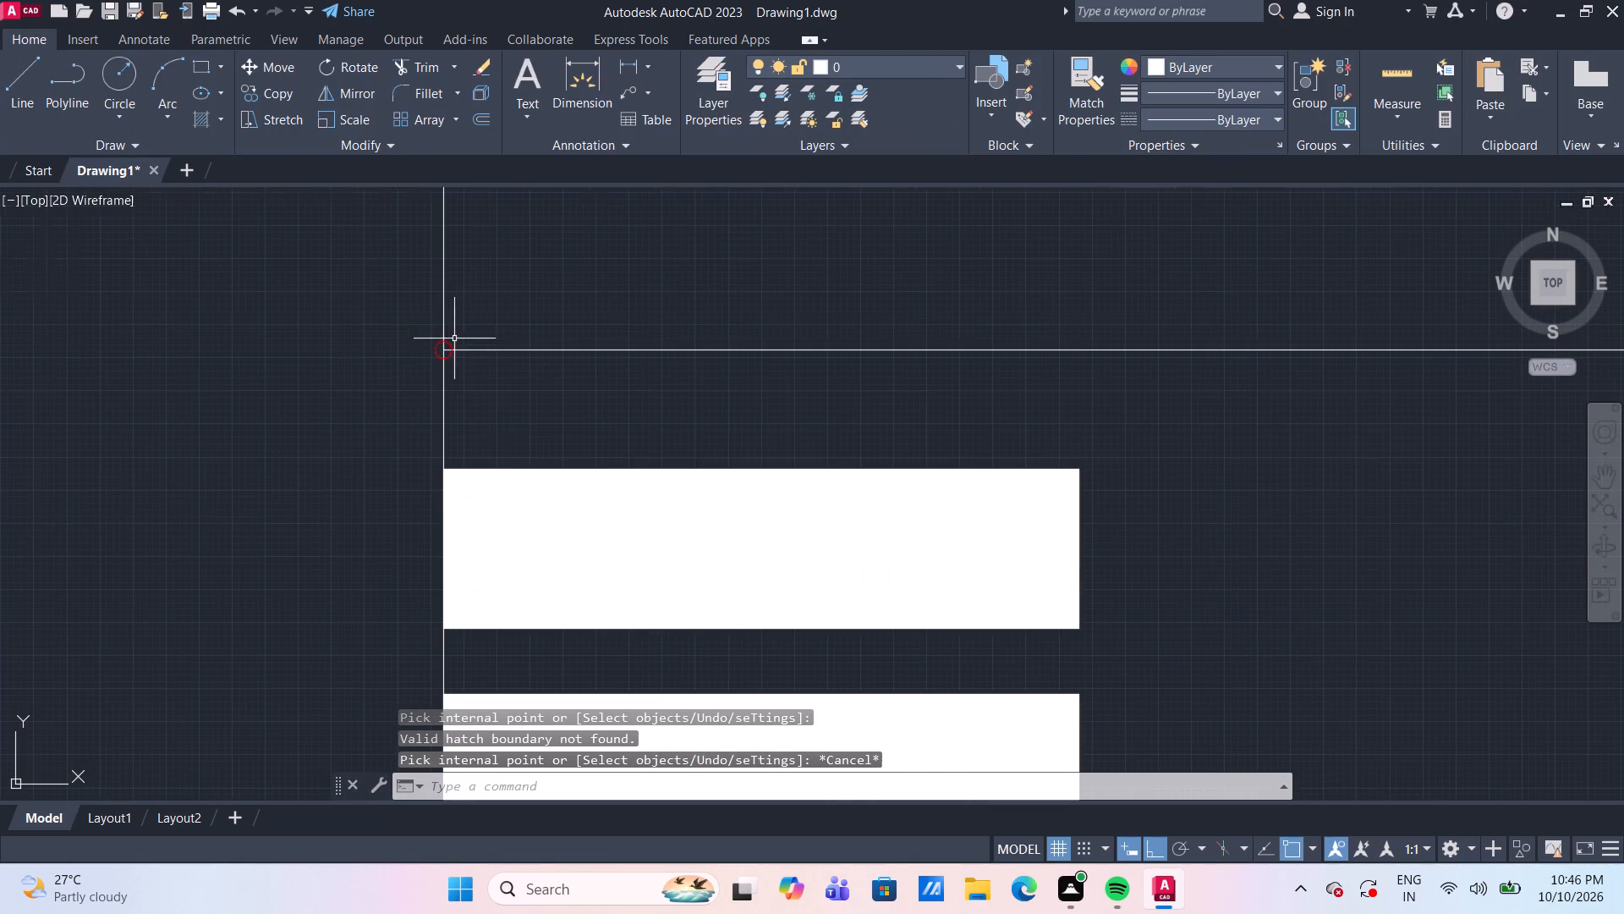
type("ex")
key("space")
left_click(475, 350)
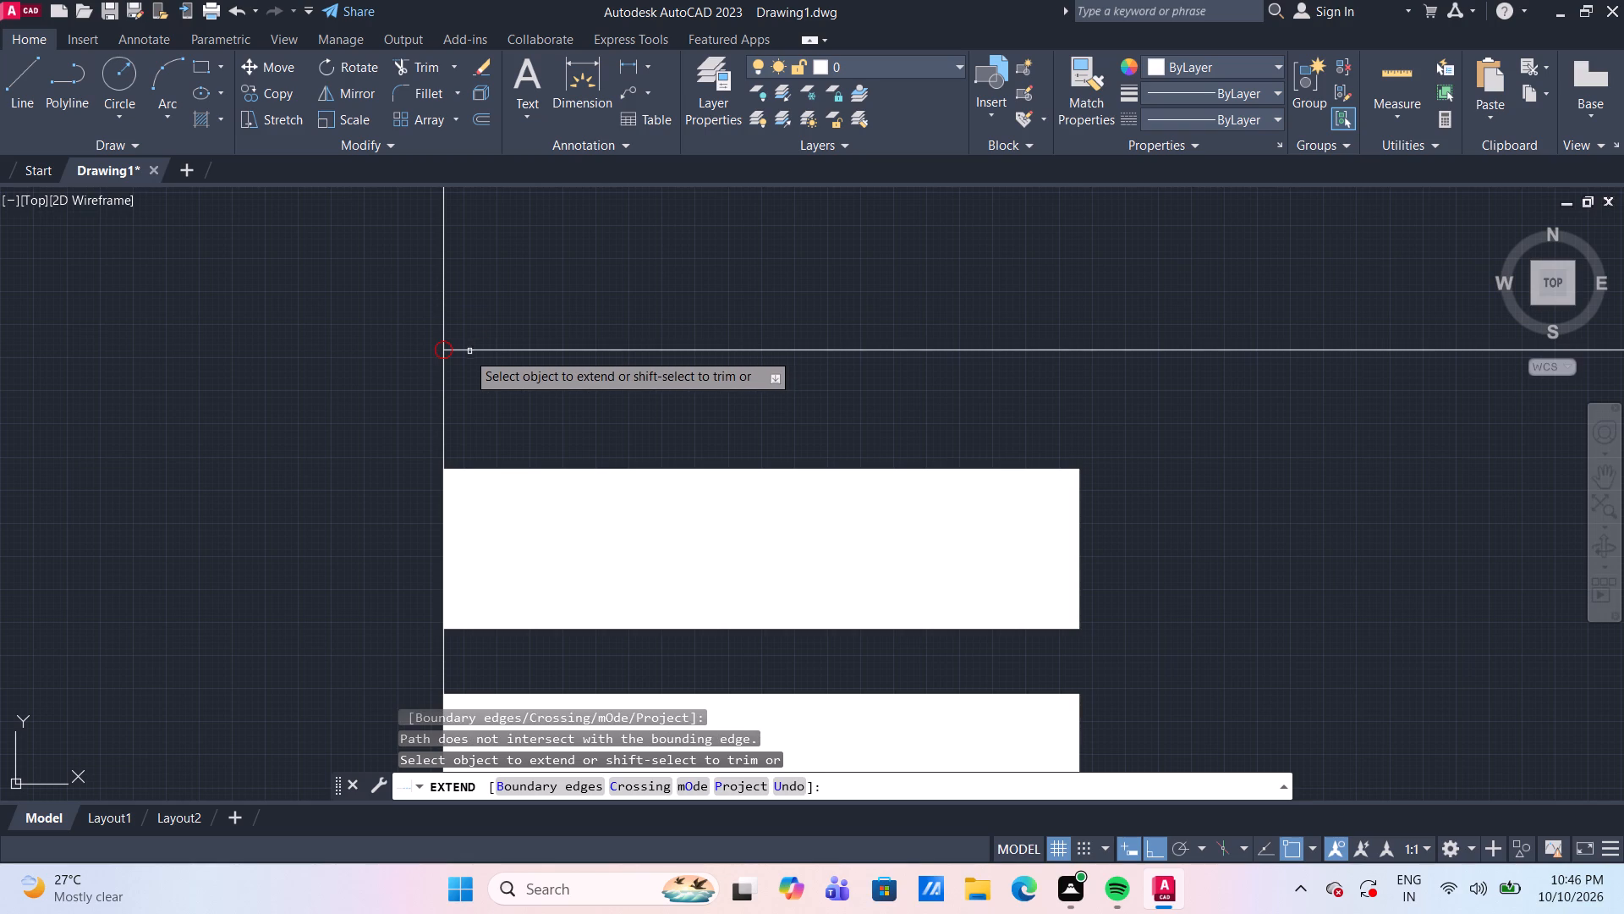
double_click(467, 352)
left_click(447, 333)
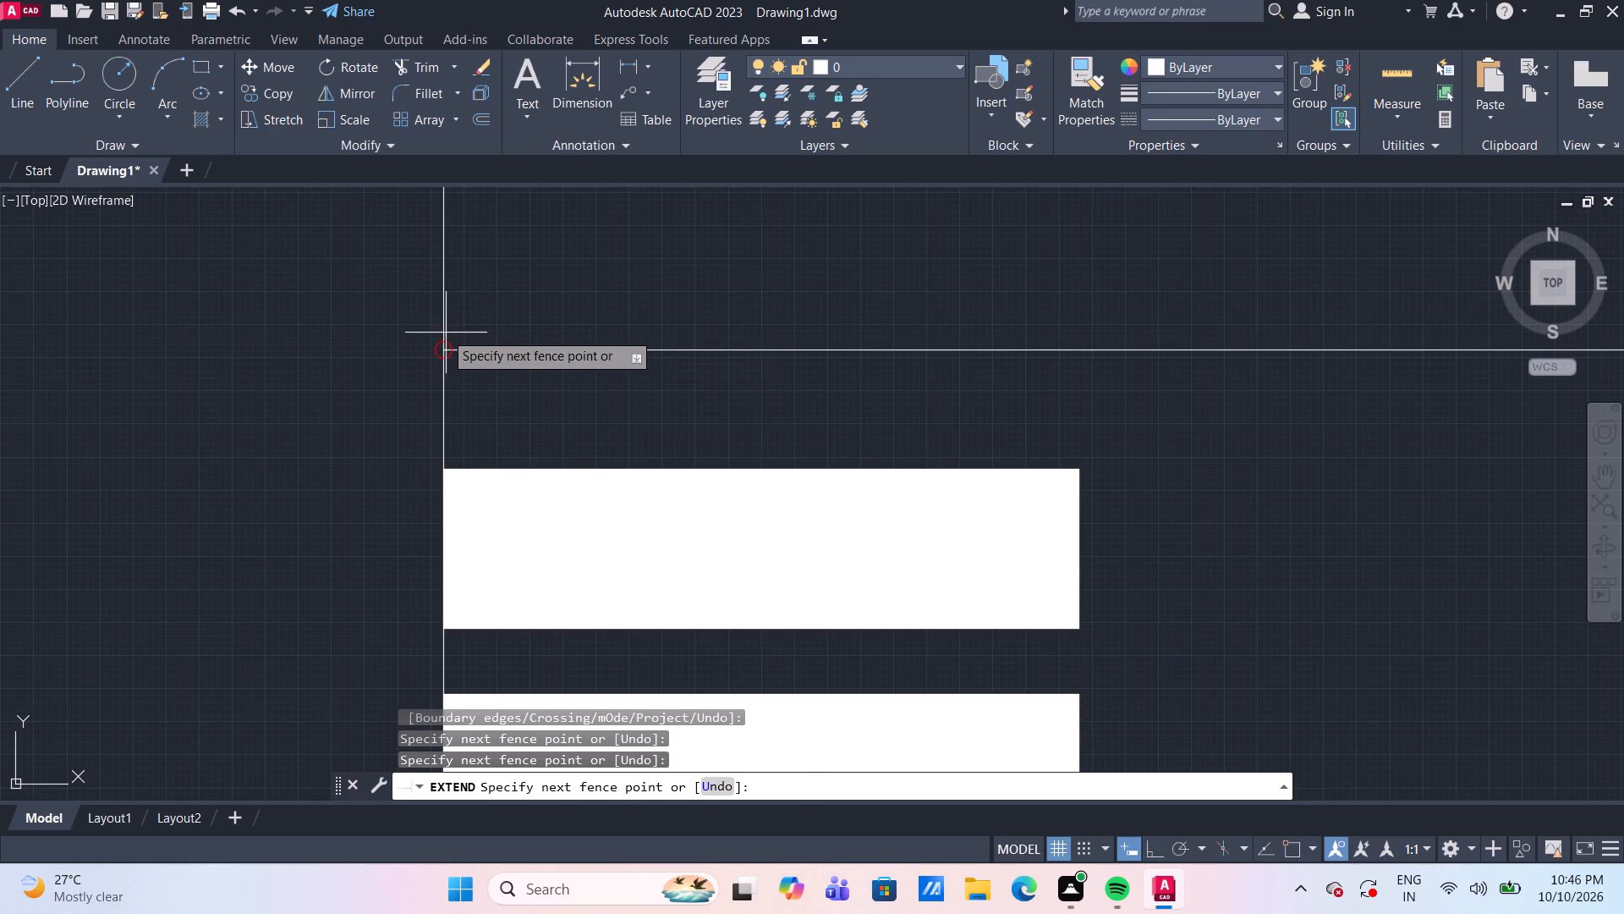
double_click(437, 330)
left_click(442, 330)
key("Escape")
Hatch the middle-floor C-shaped frame with the solid pattern in color 255,255,255.
scroll(615, 332, "down", 3)
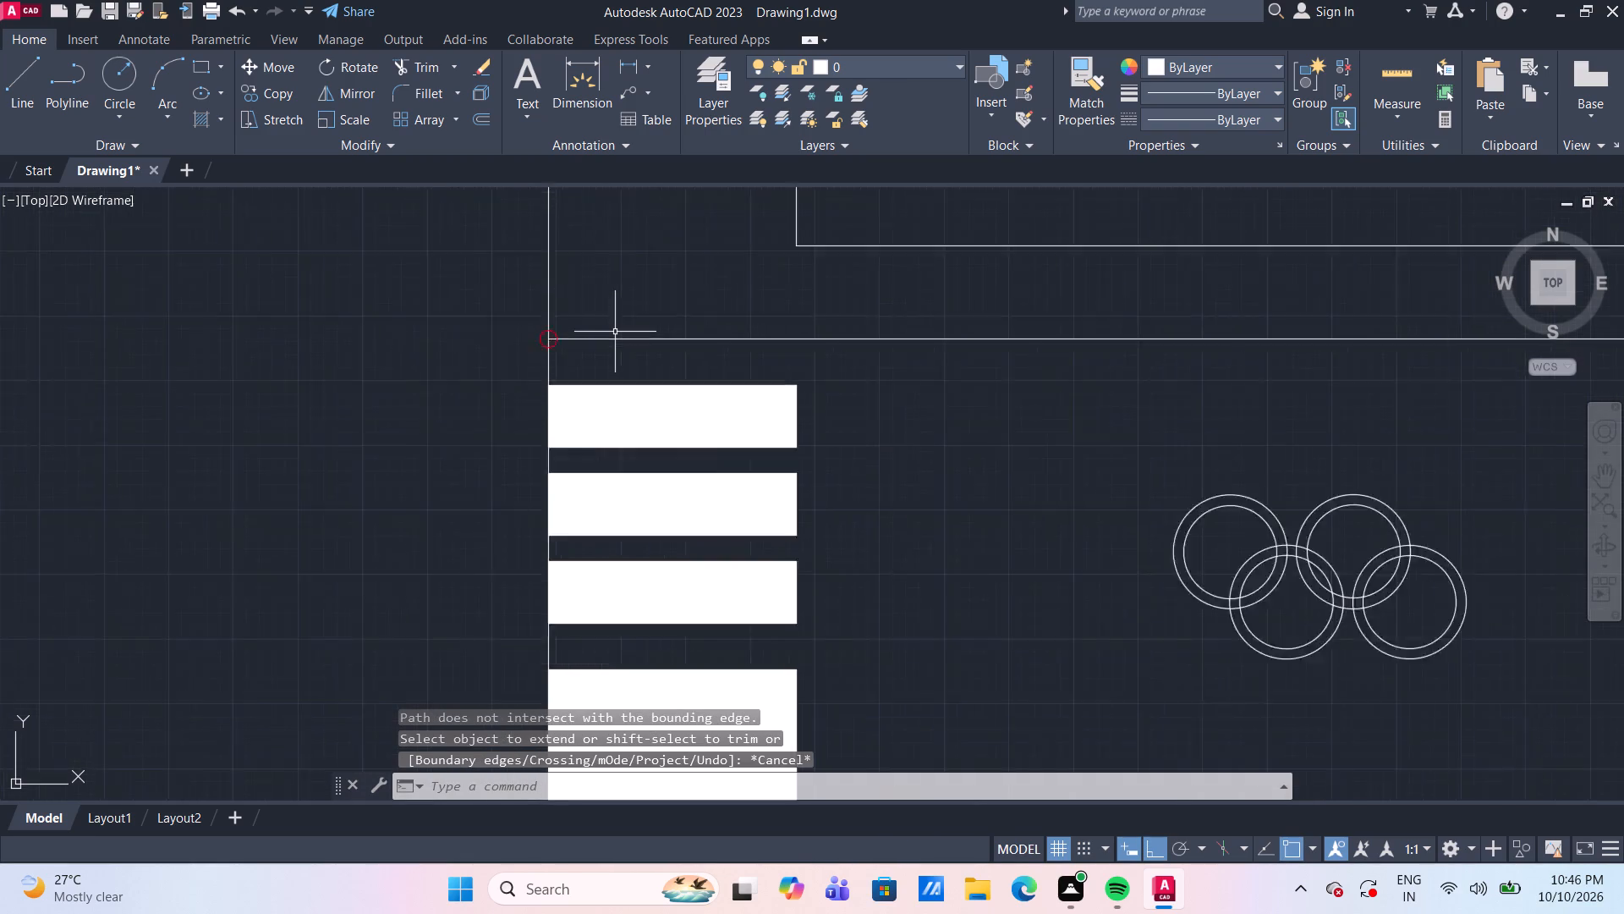
scroll(615, 332, "down", 2)
middle_click_drag(790, 329, 728, 468)
scroll(659, 355, "up", 2)
scroll(659, 355, "down", 2)
key("Escape")
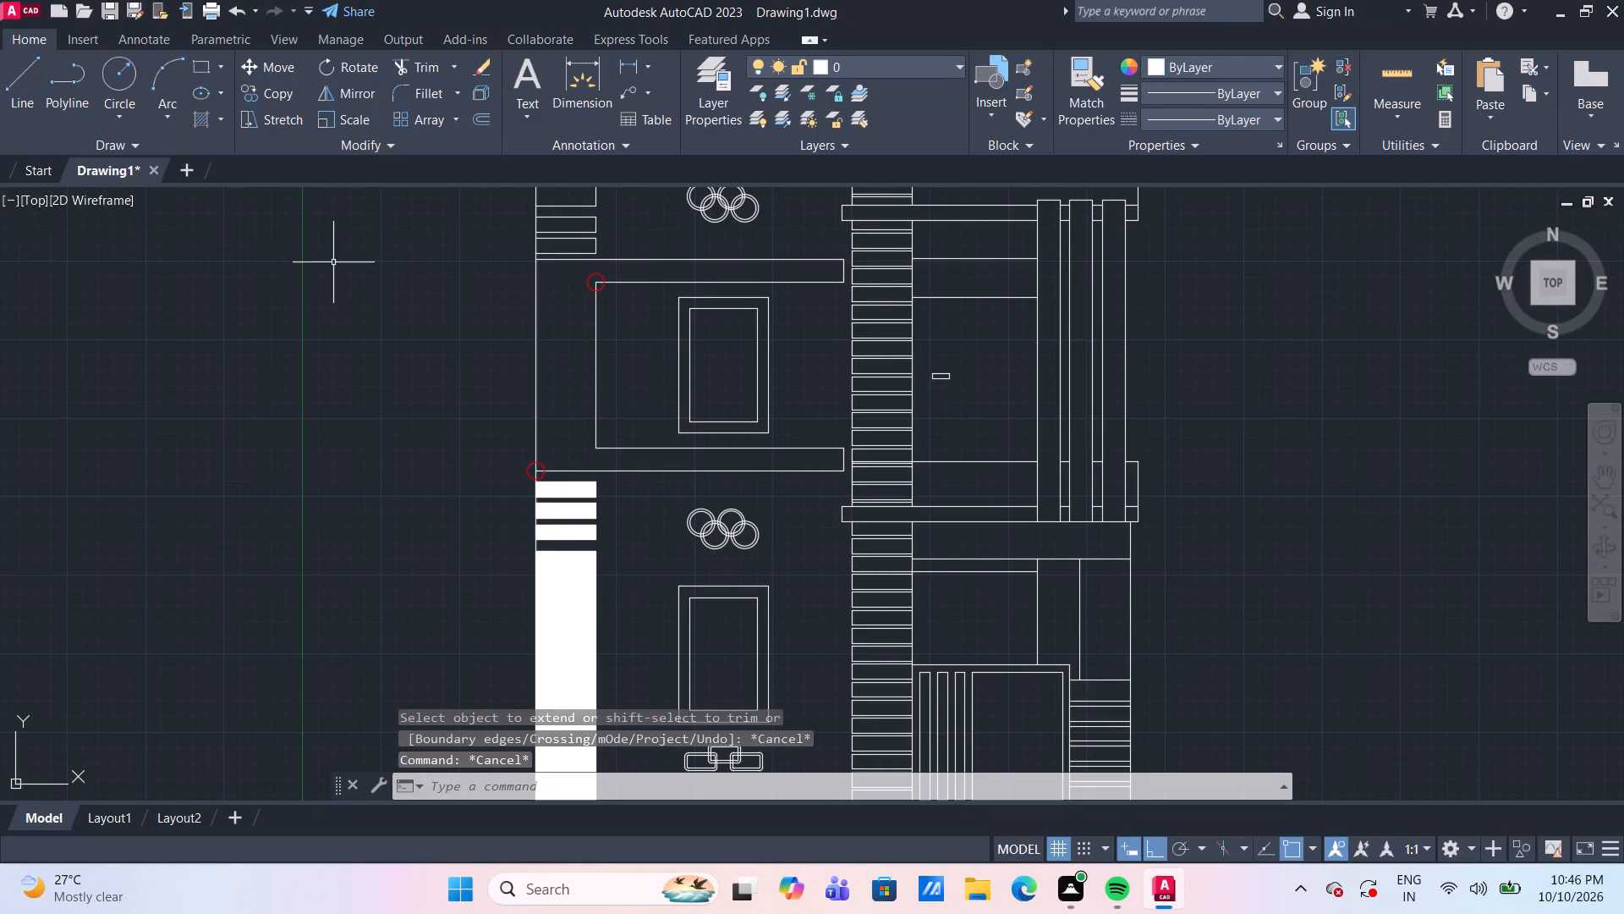
left_click(203, 116)
left_click(578, 314)
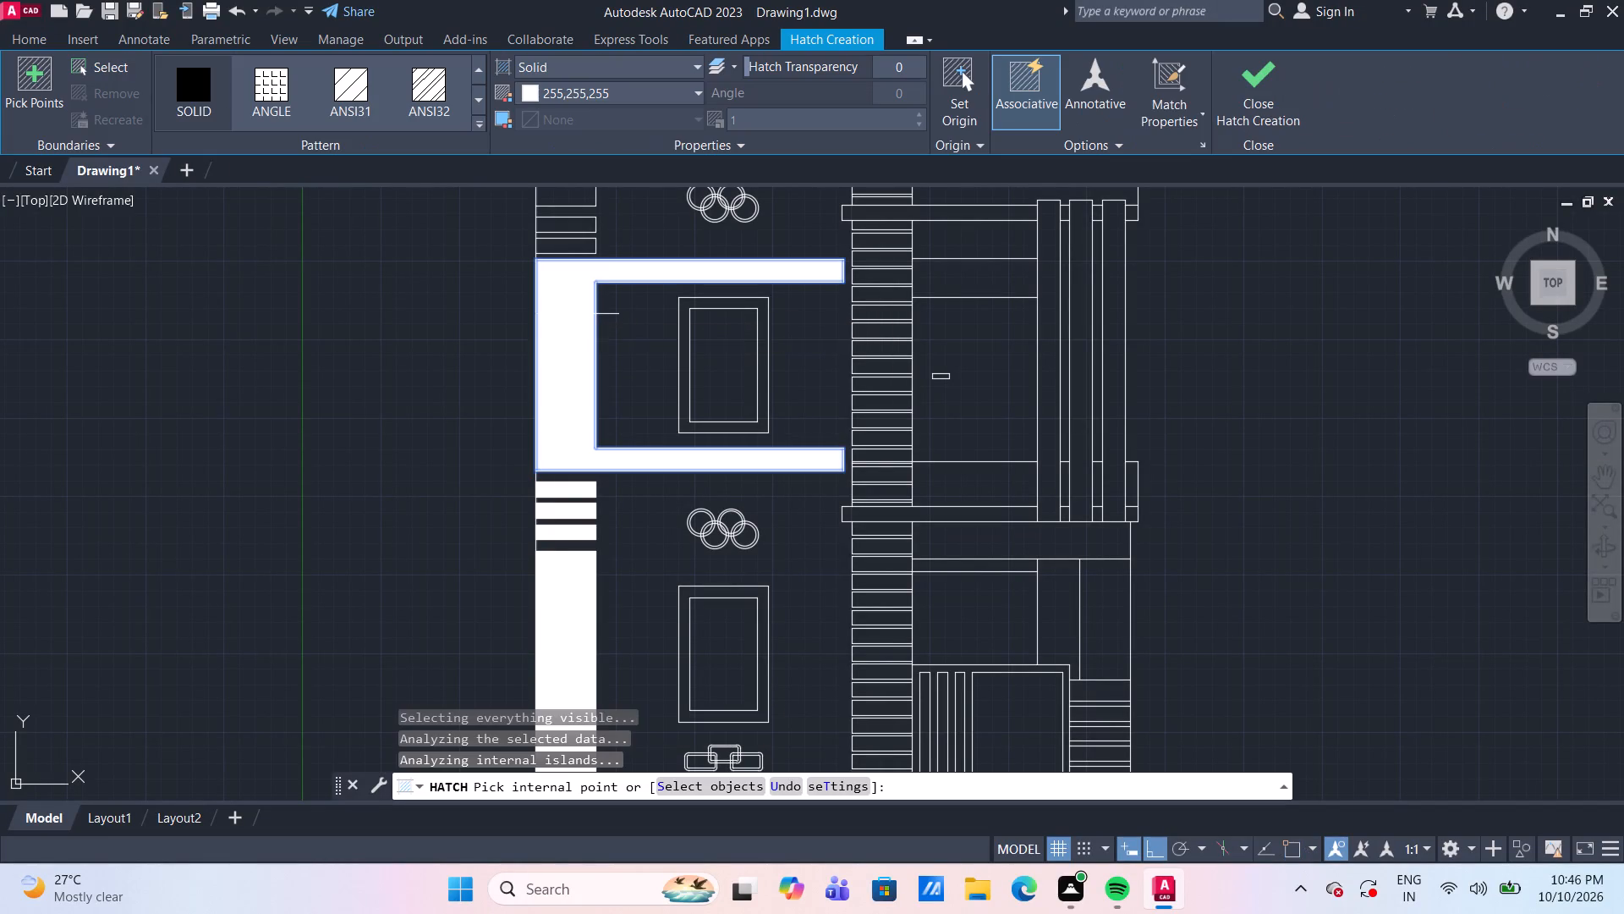
Add the top-floor column with its roof band and the two short bands below it to the solid 255,255,255 hatch.
middle_click_drag(666, 223, 645, 329)
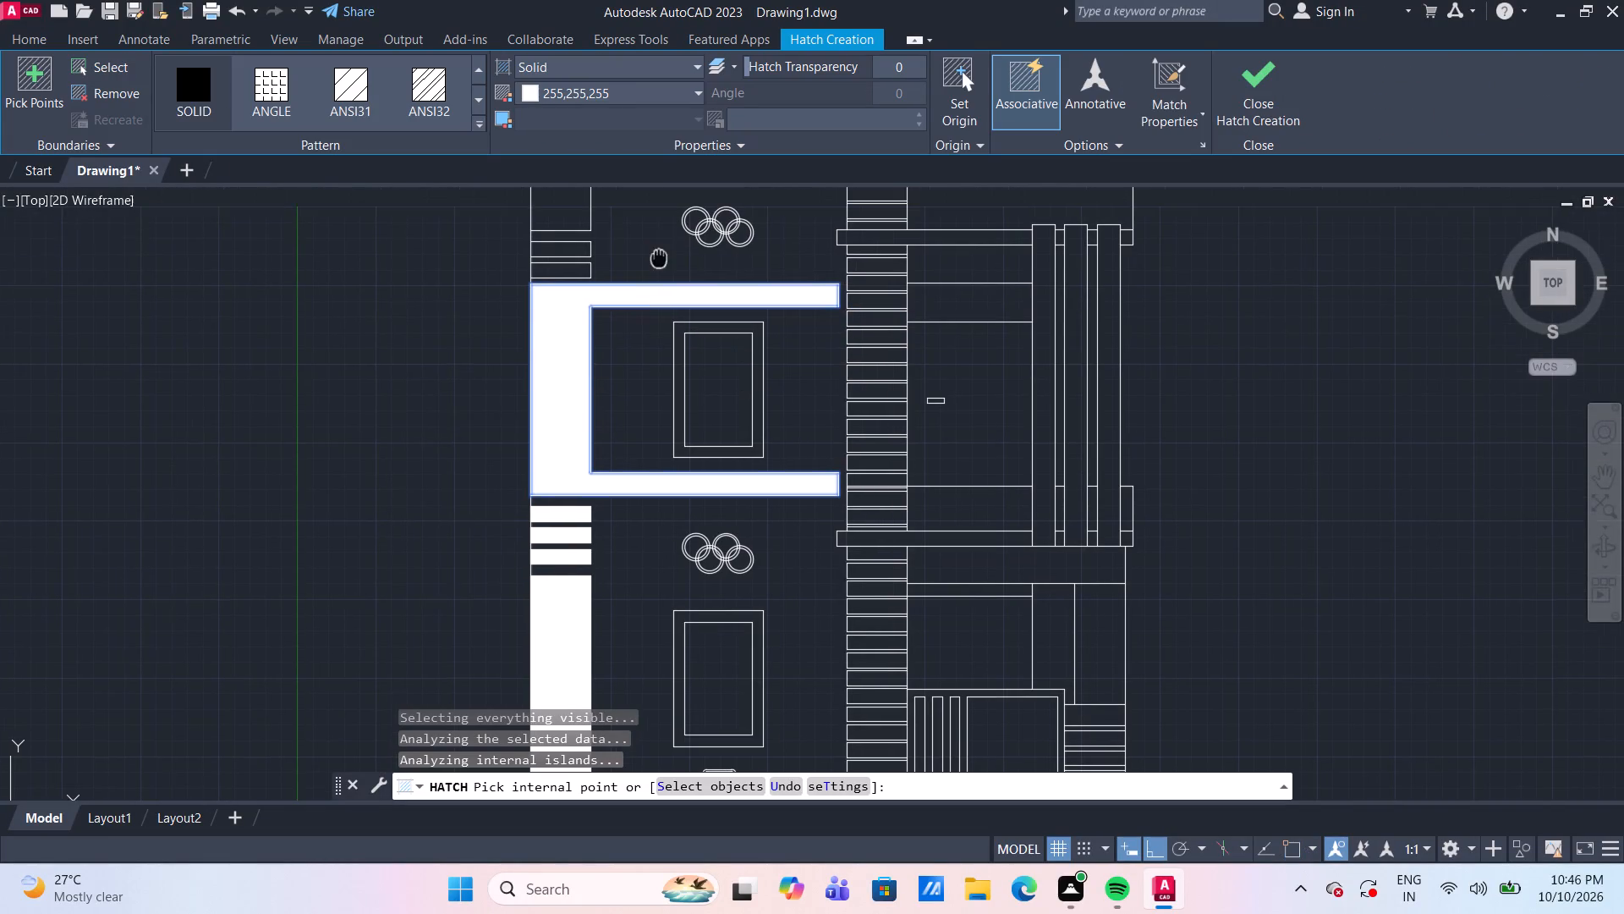
middle_click_drag(645, 329, 709, 527)
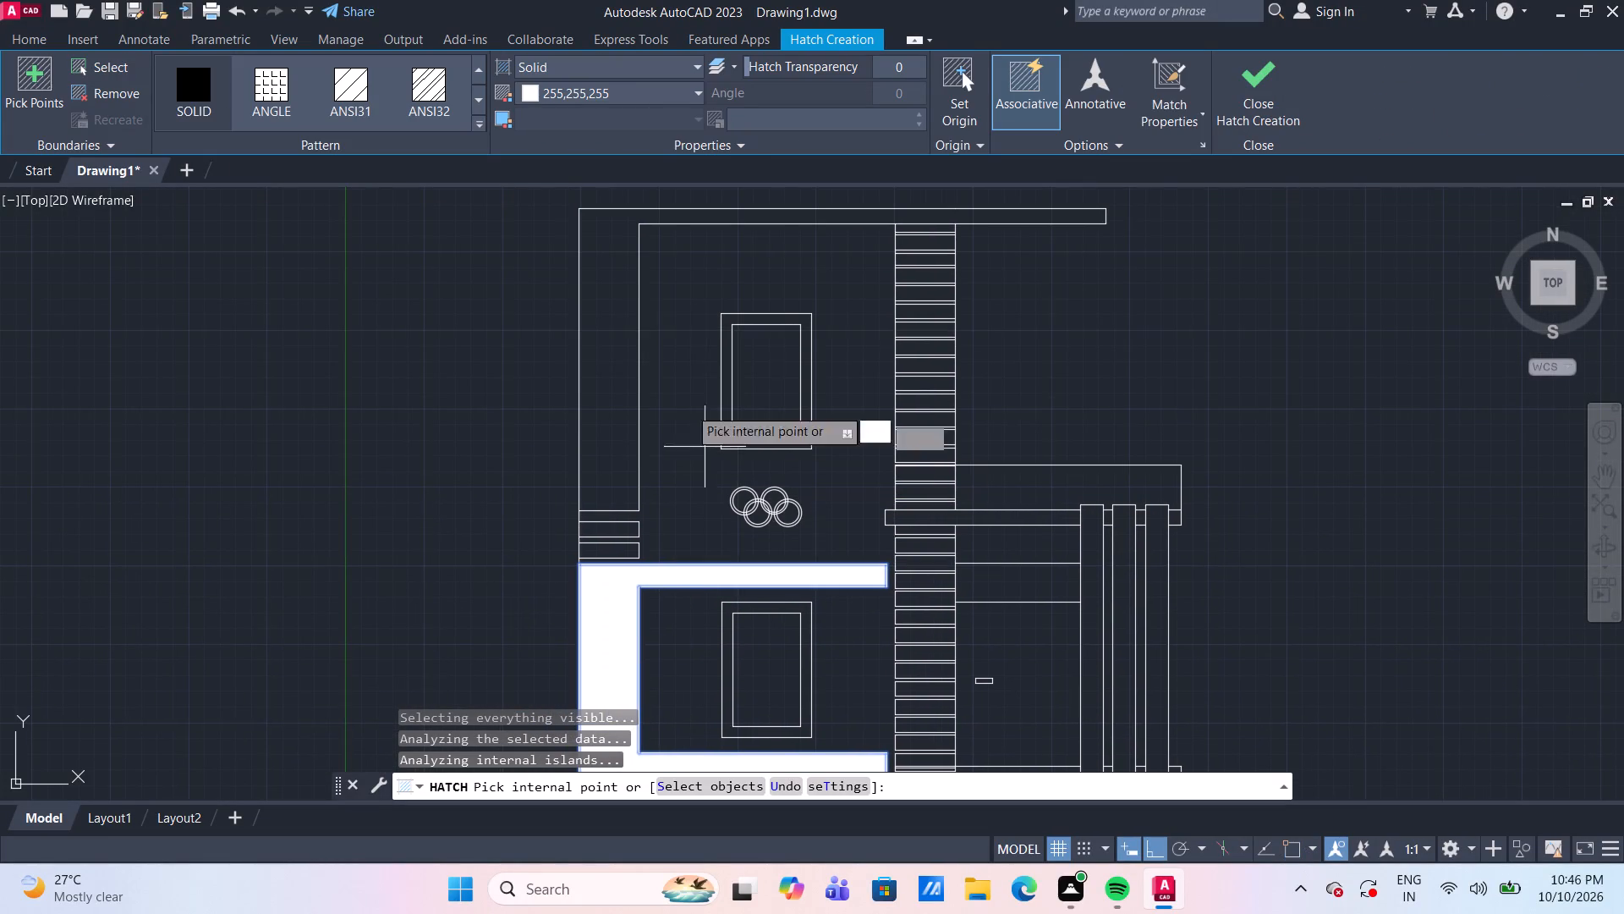
left_click(615, 309)
scroll(605, 529, "up", 1)
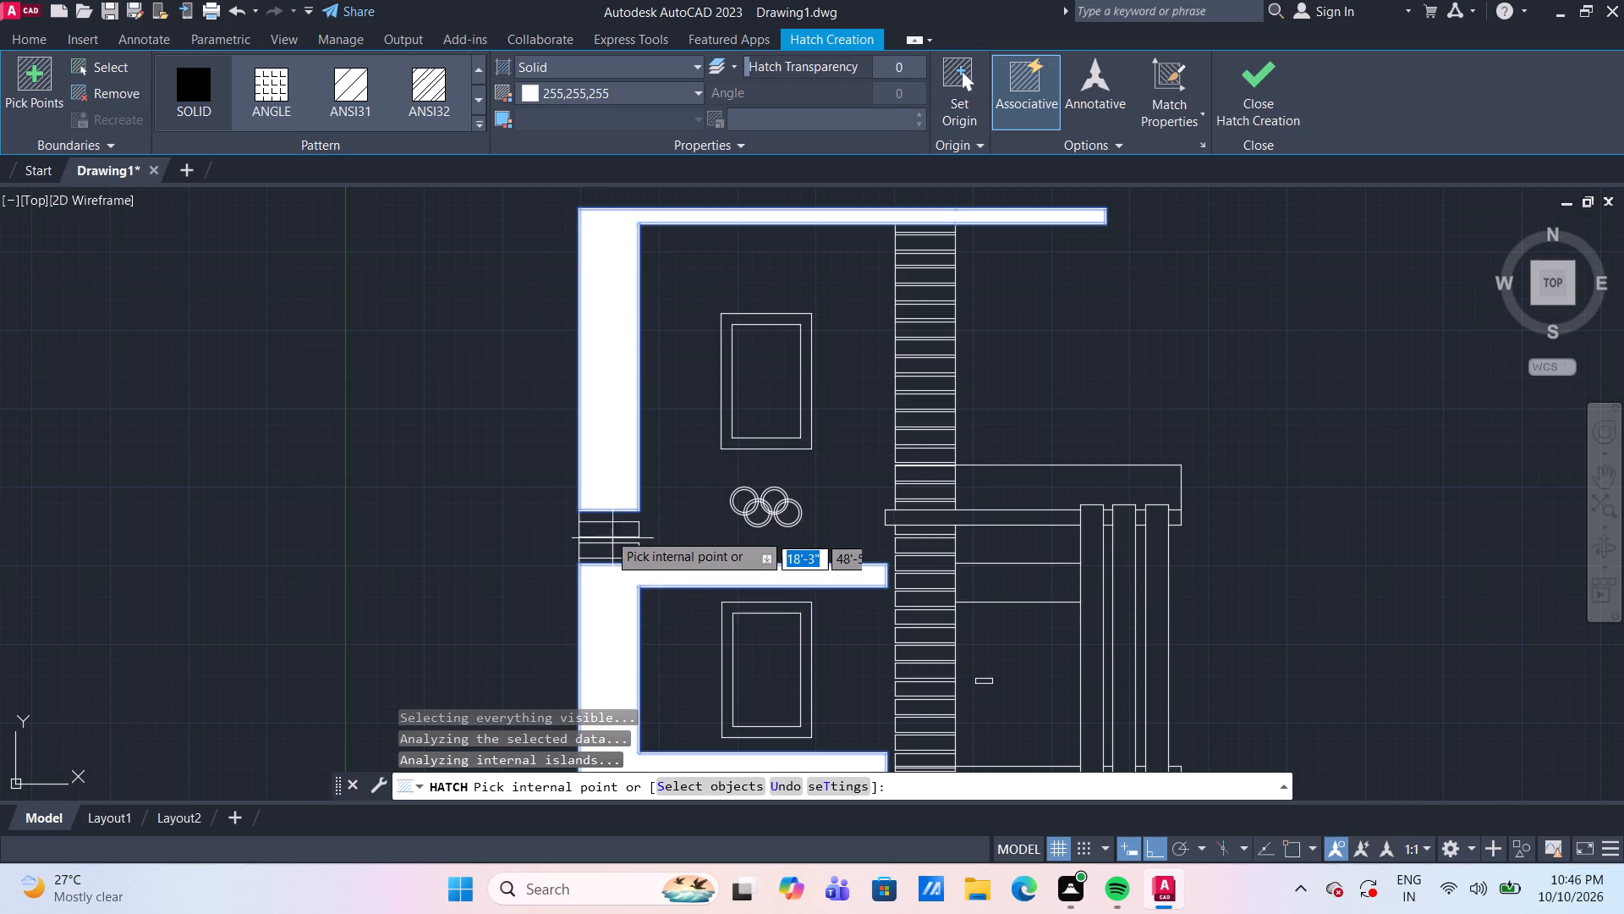
scroll(607, 531, "up", 1)
left_click(611, 534)
left_click(617, 583)
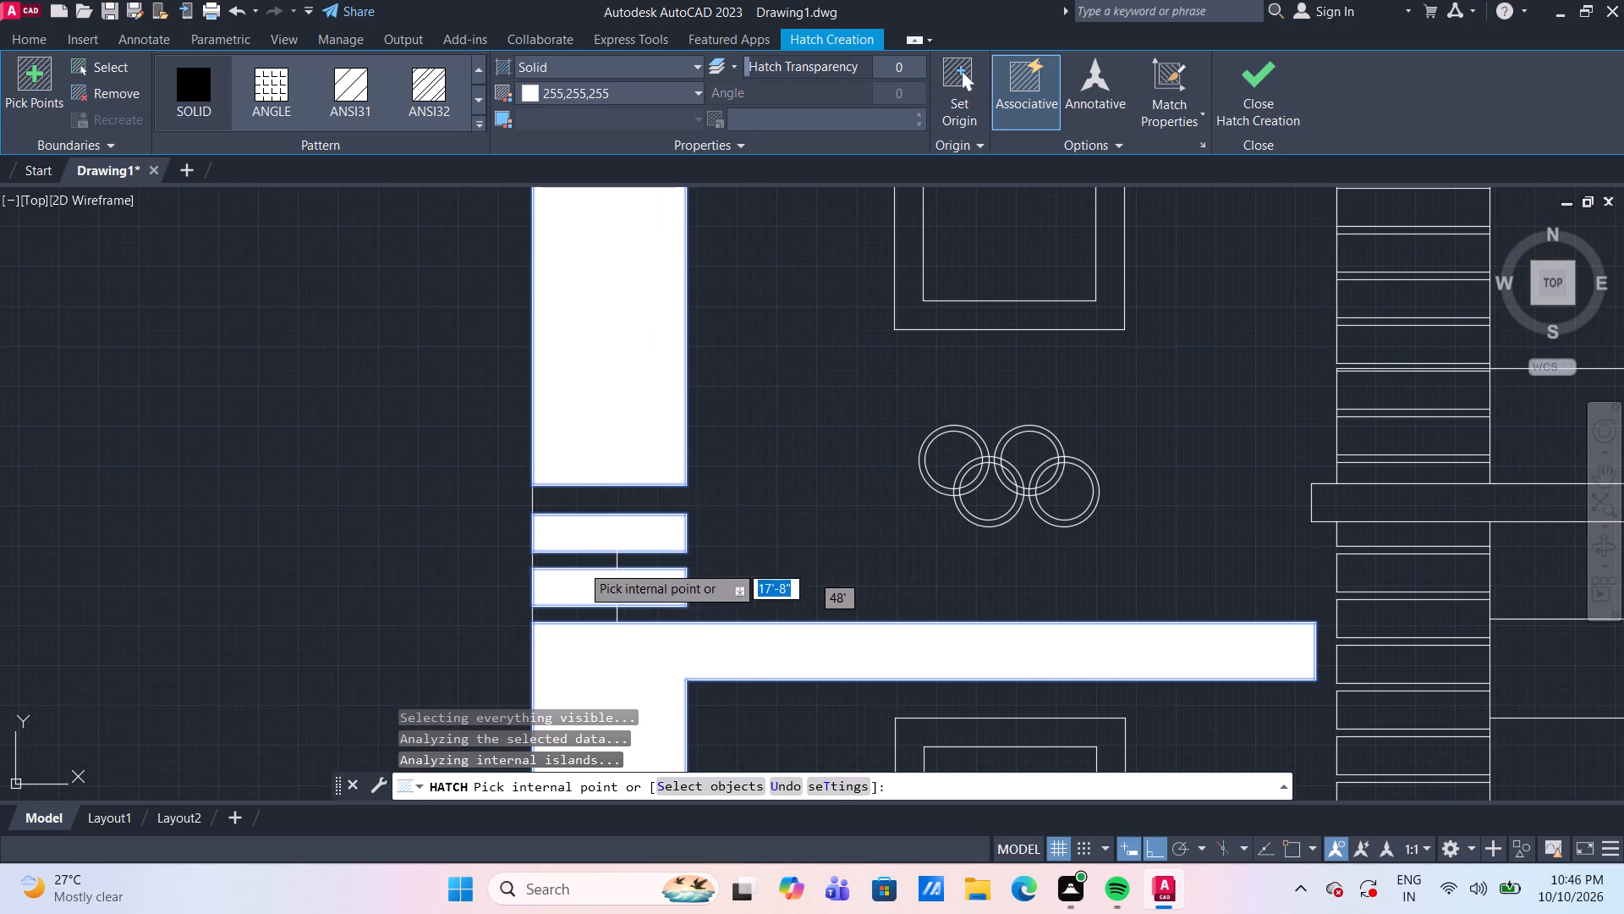
key("grave")
scroll(456, 532, "down", 2)
key("Escape")
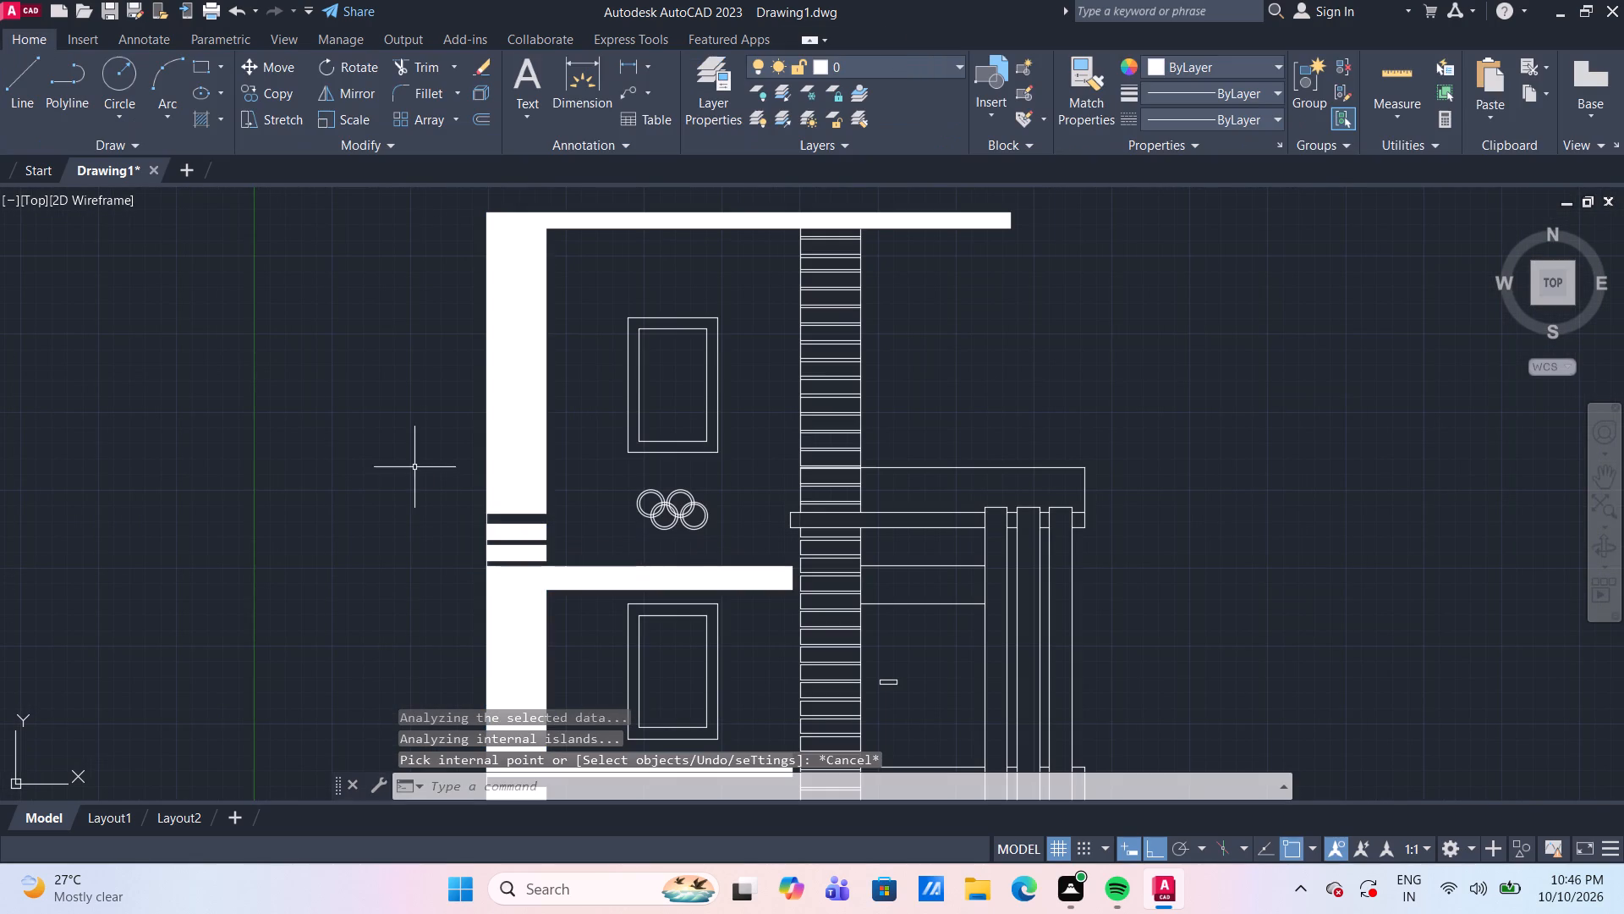
Hatch the lowest twelve blocks of the central banded column with the solid pattern in color 255,255,255.
middle_click_drag(633, 506, 552, 377)
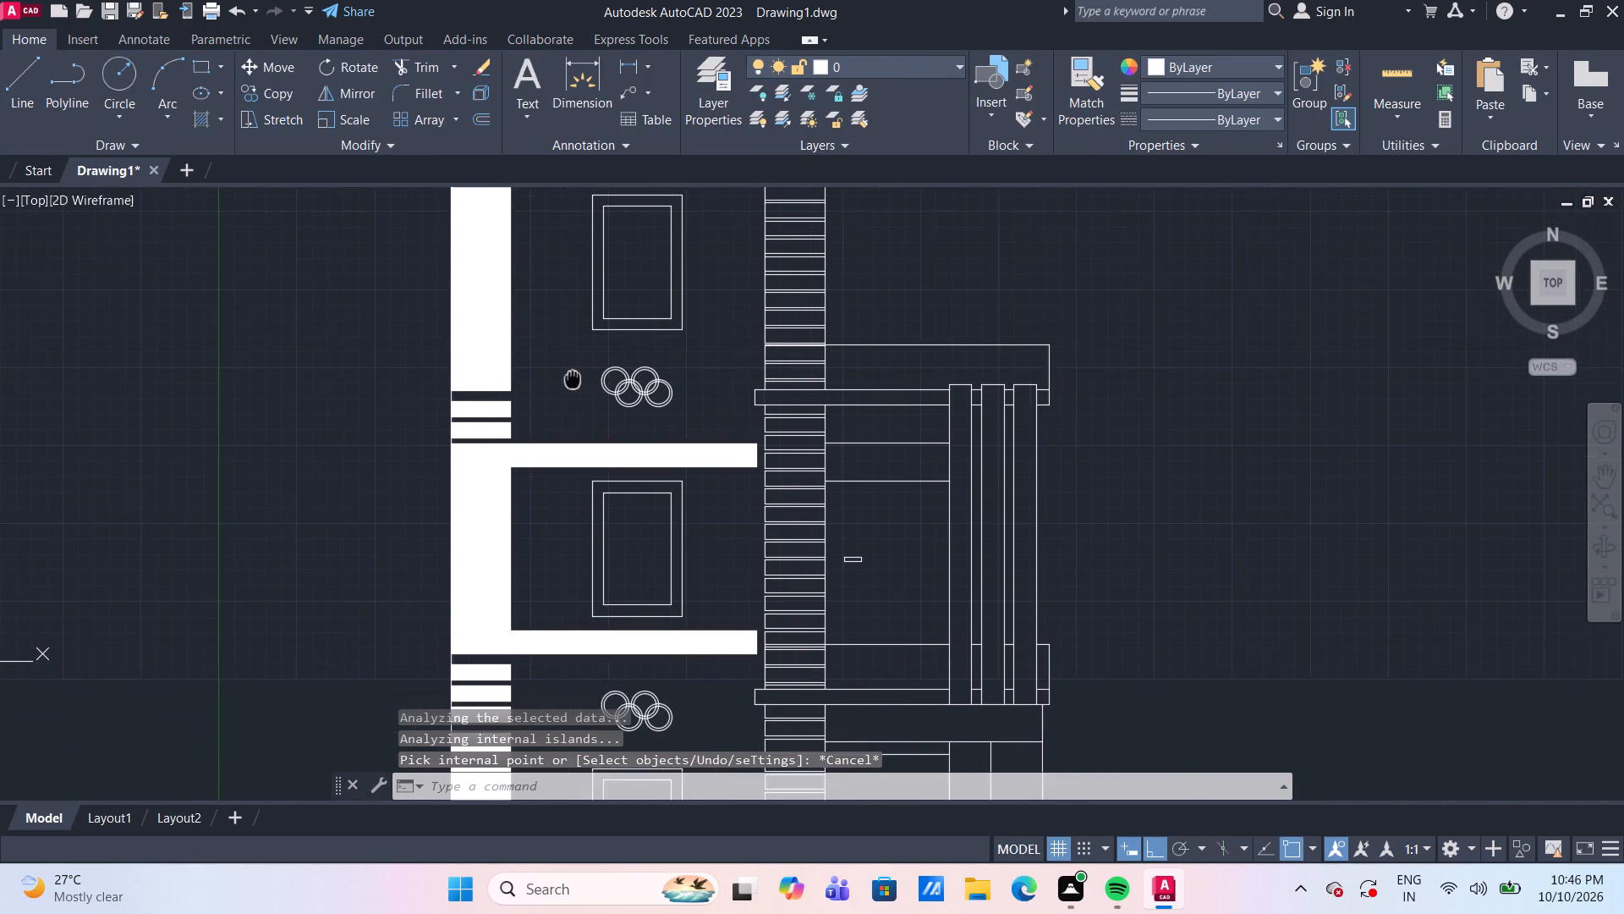
middle_click_drag(552, 377, 541, 373)
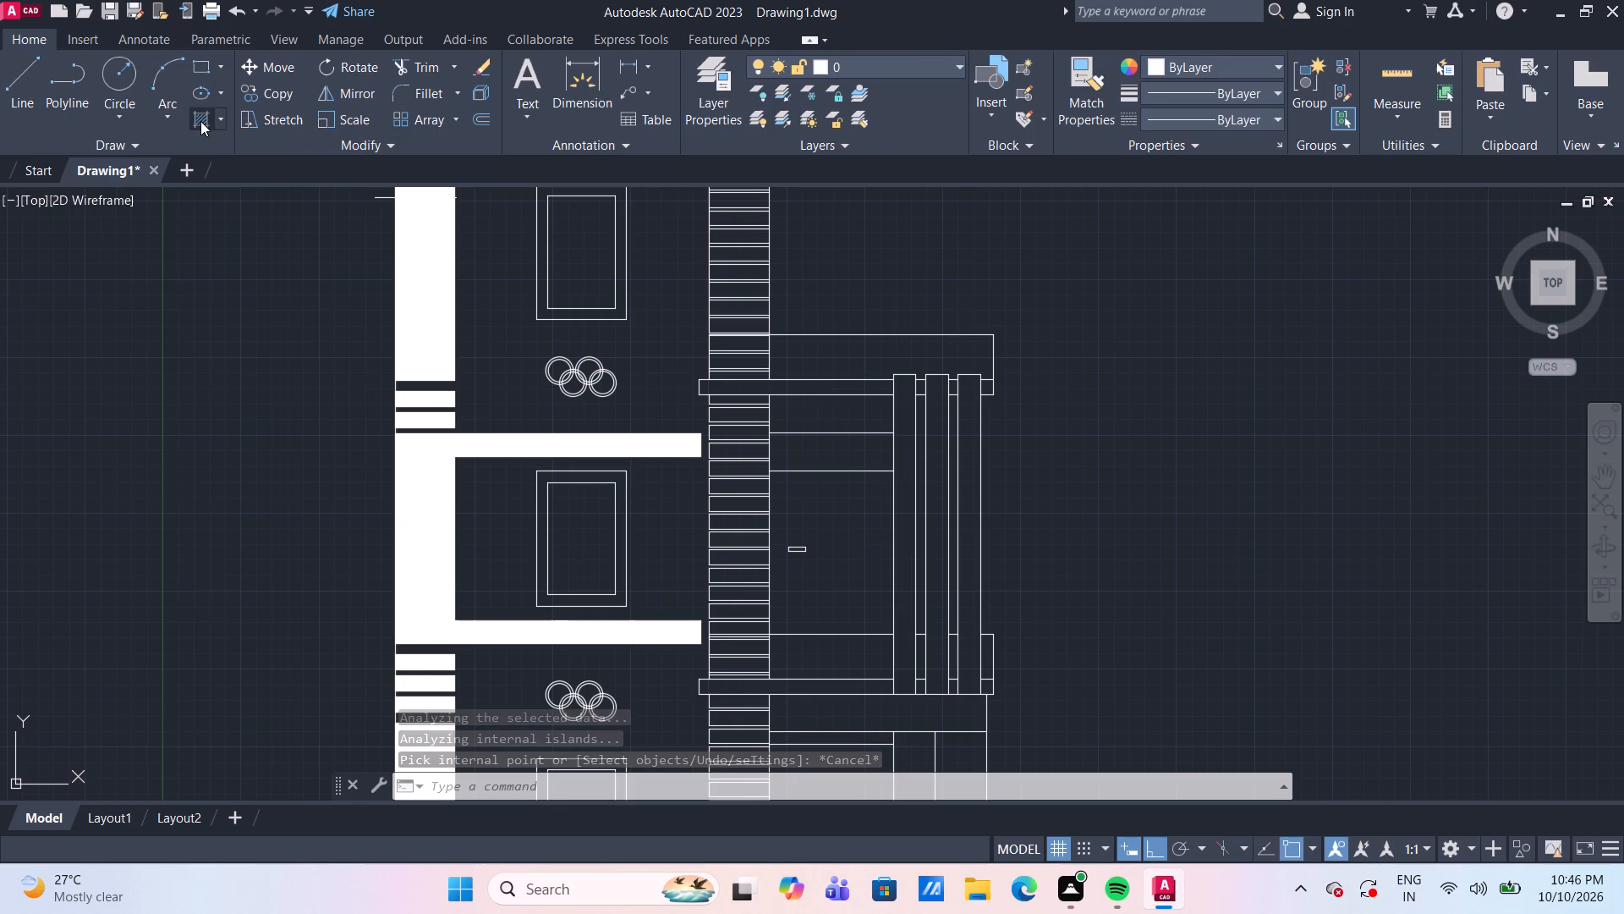
left_click(200, 121)
middle_click_drag(870, 663, 852, 466)
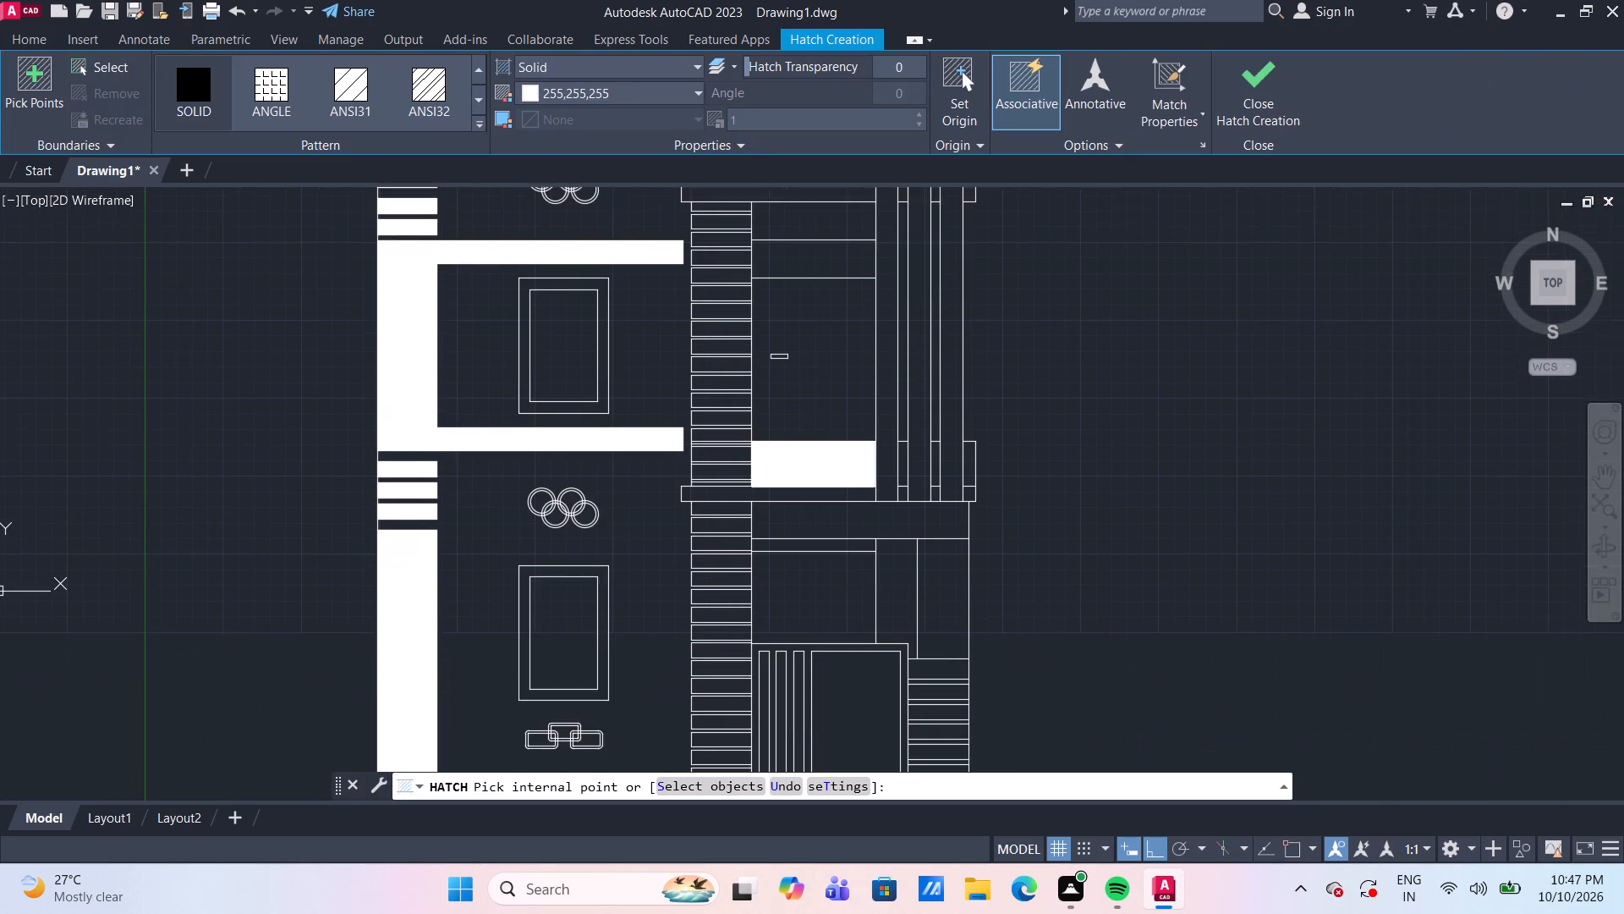
middle_click_drag(852, 466, 847, 384)
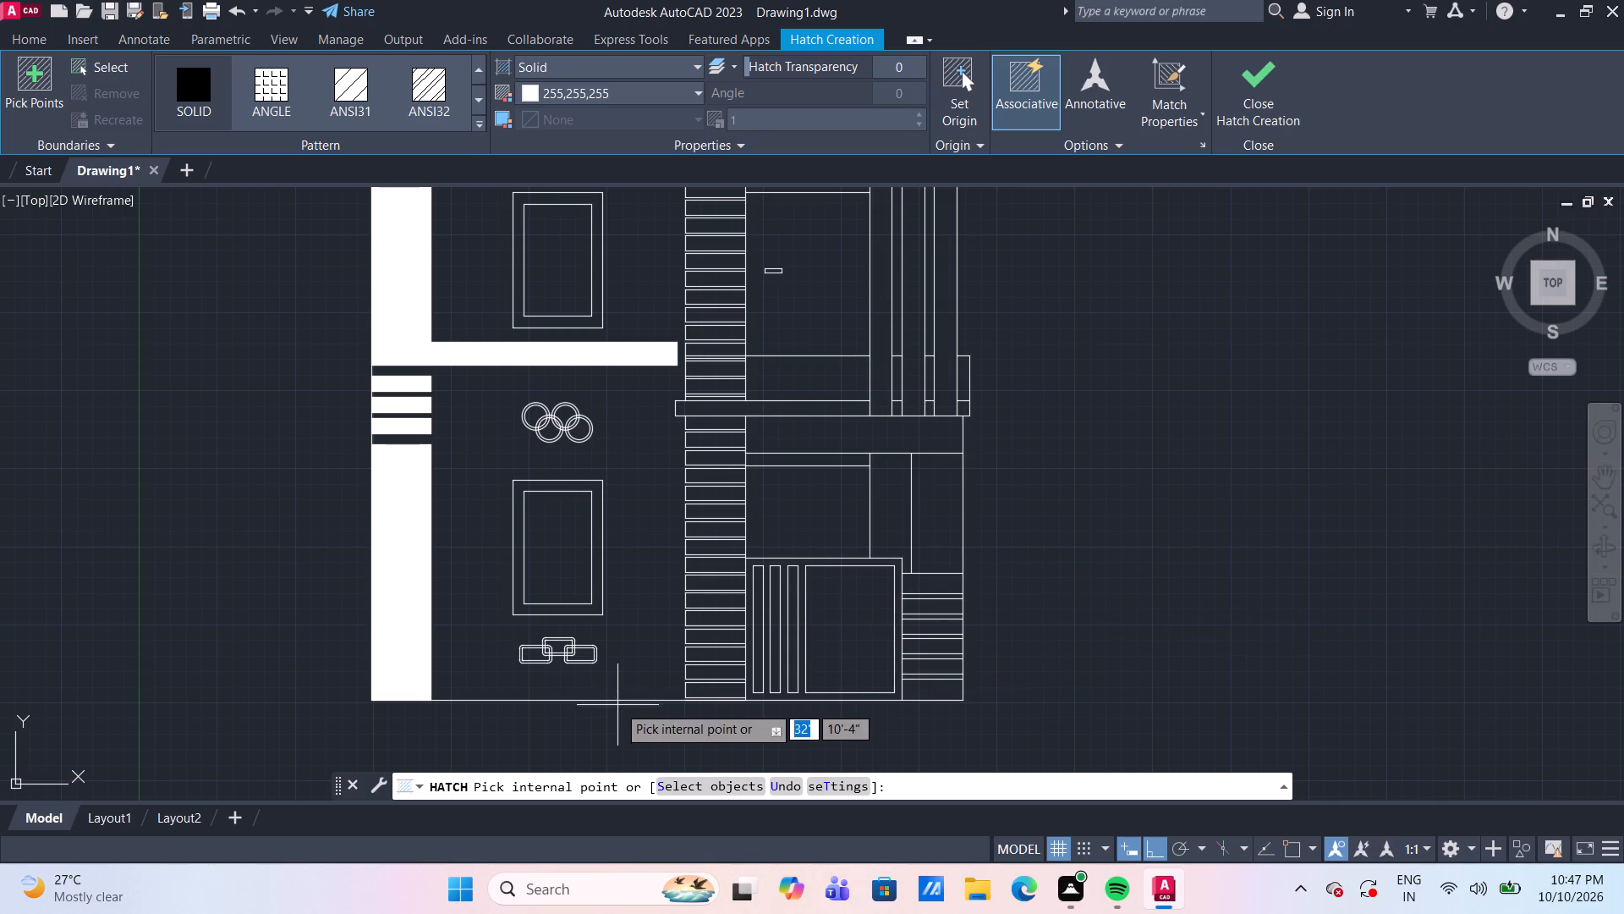
scroll(793, 680, "up", 1)
scroll(708, 701, "up", 1)
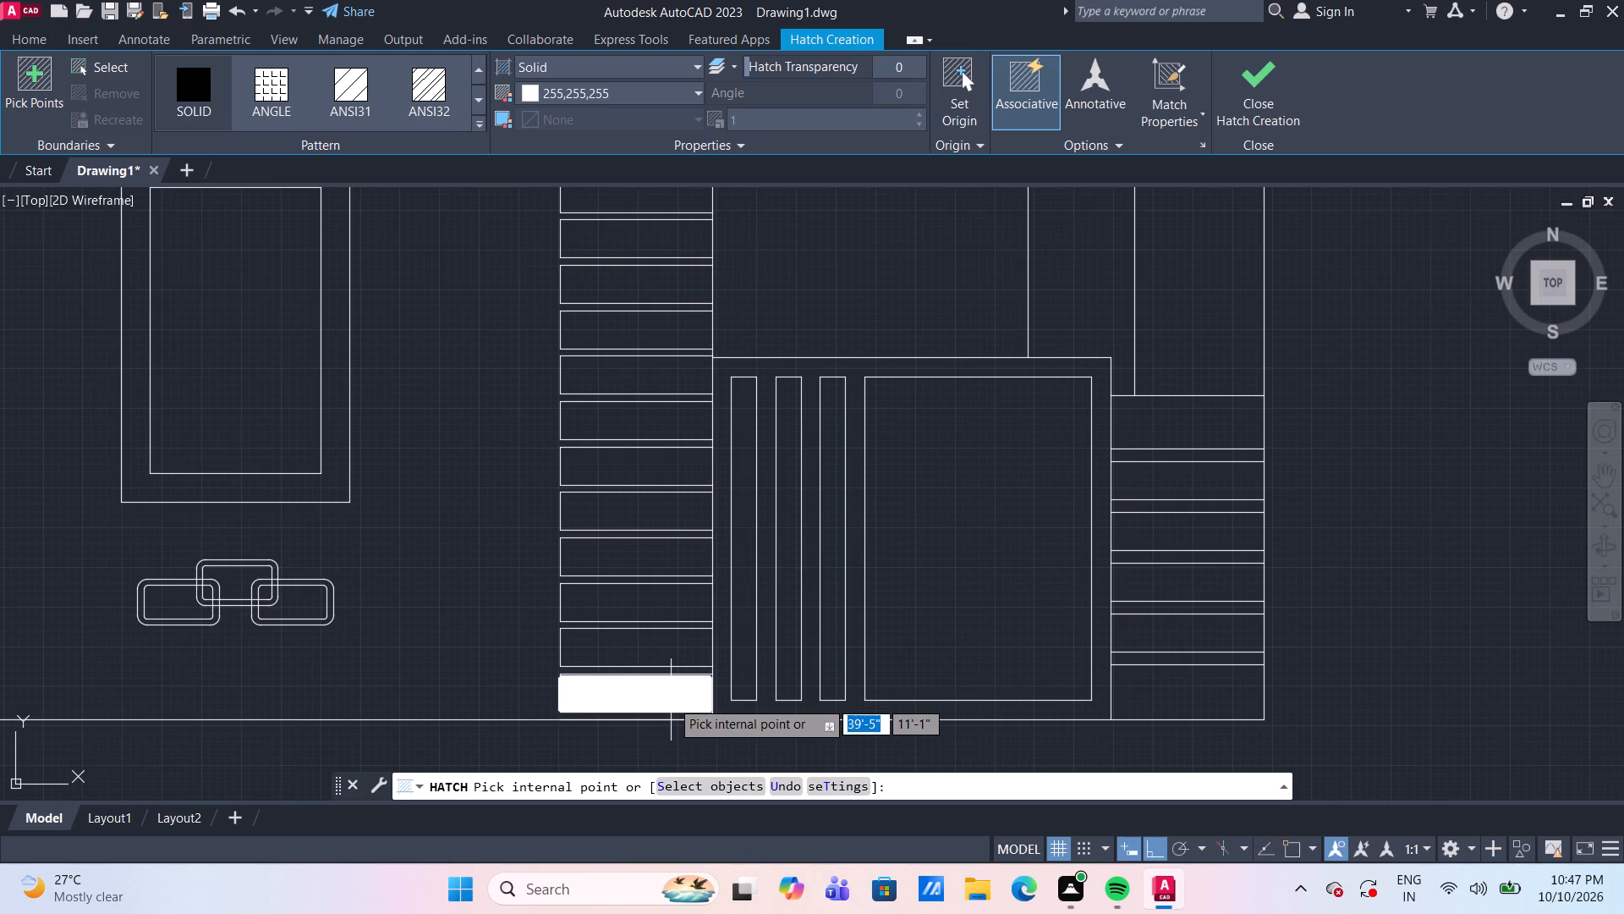
left_click(671, 700)
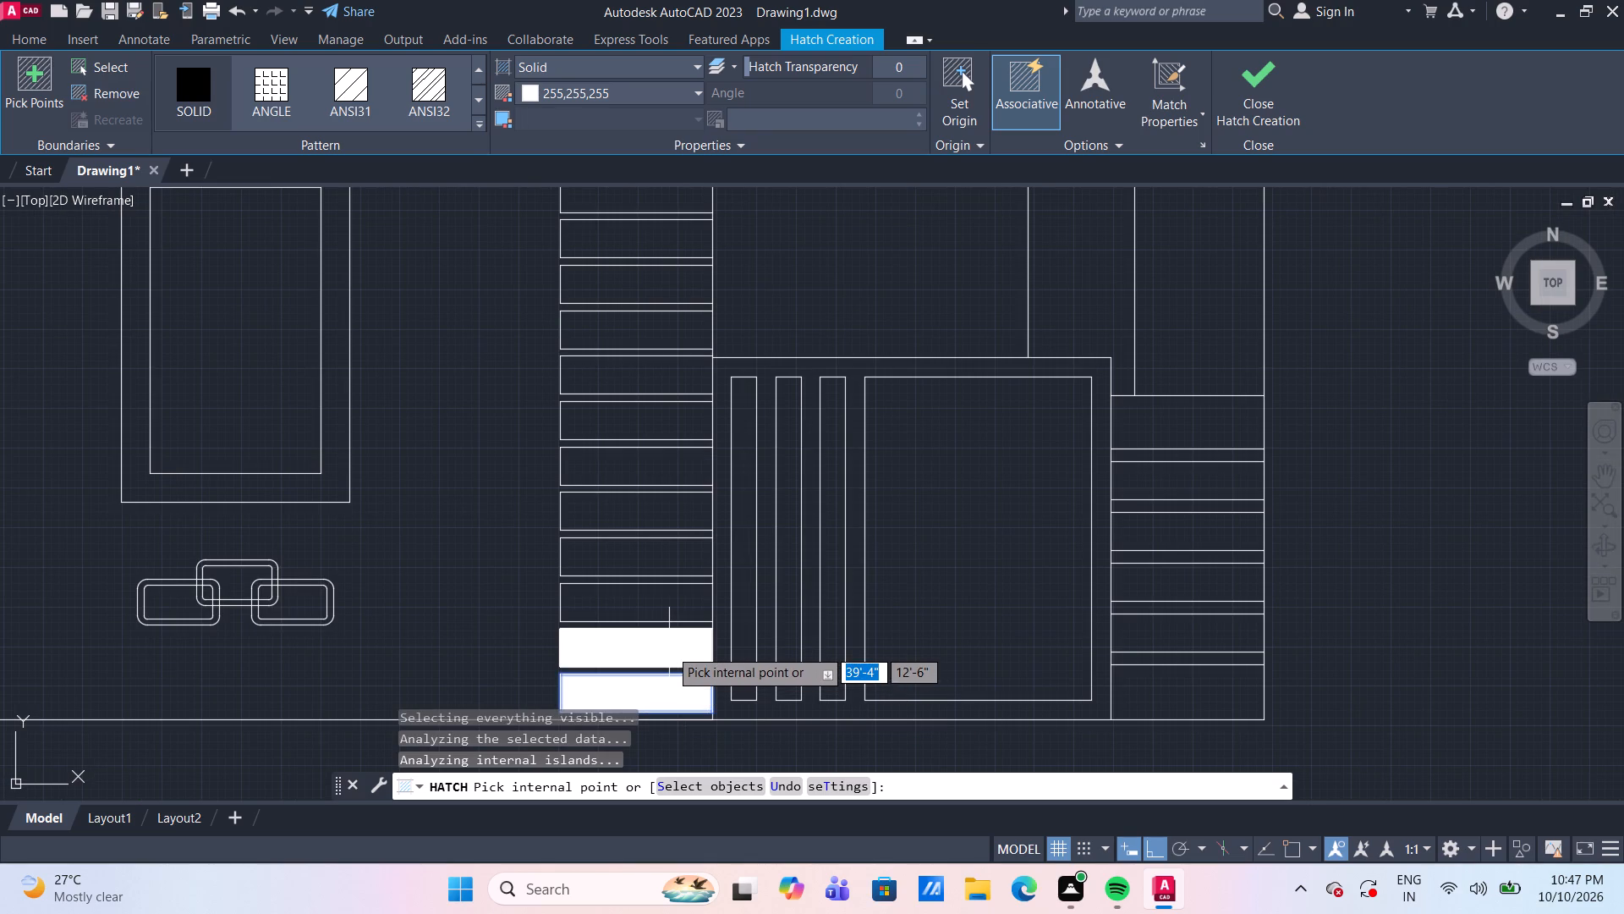
left_click(669, 648)
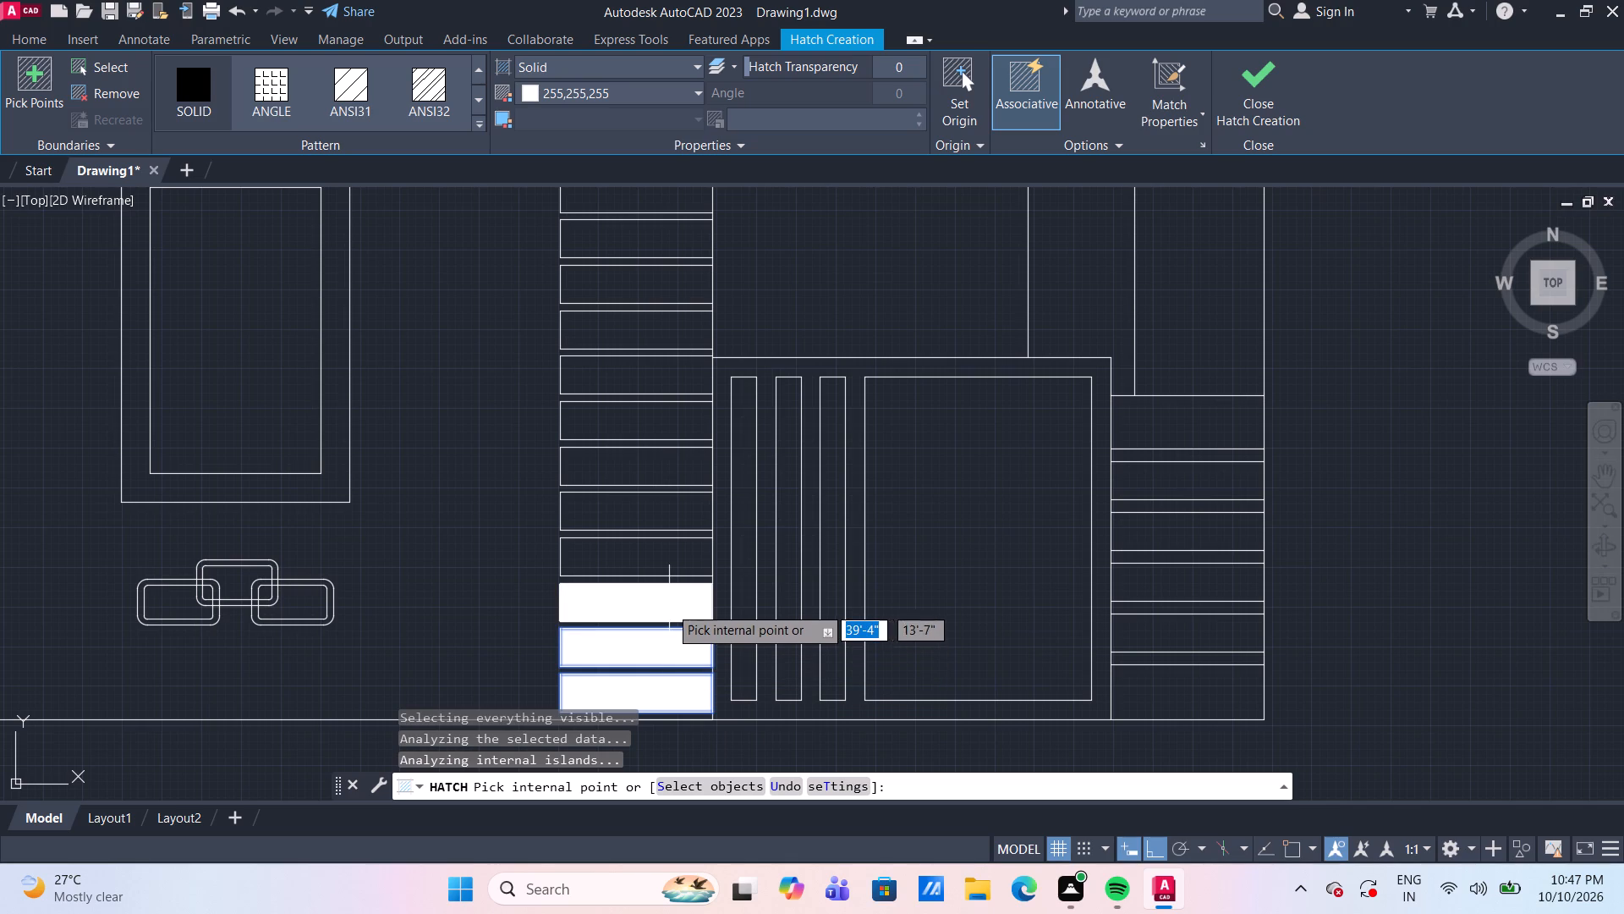
left_click(669, 606)
left_click(661, 560)
left_click(656, 517)
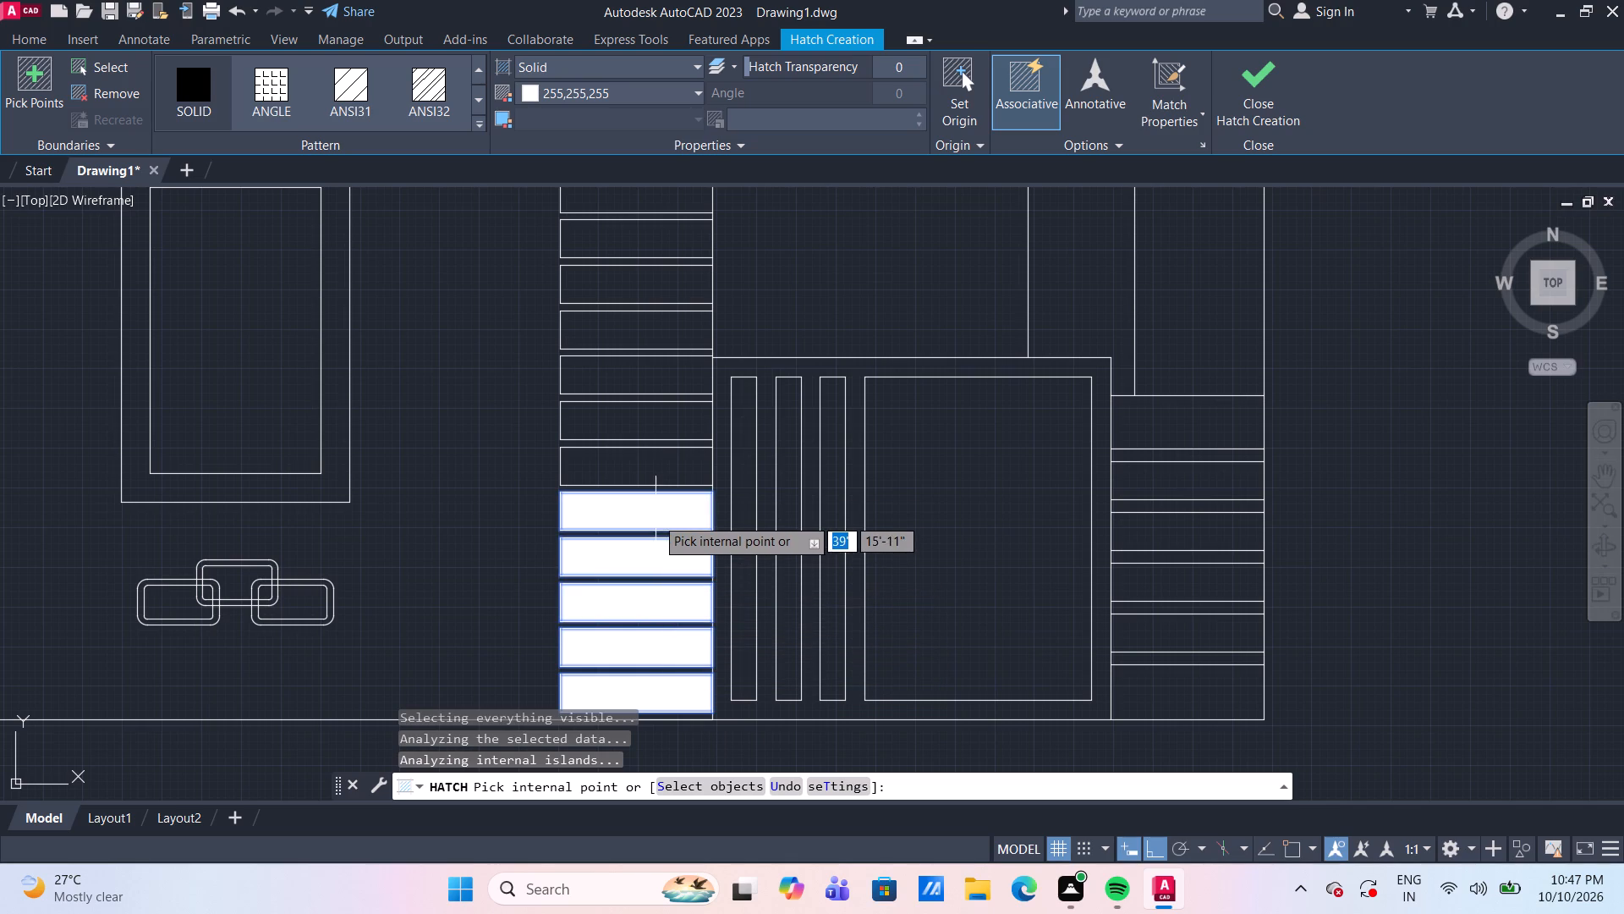
left_click(644, 467)
left_click(636, 431)
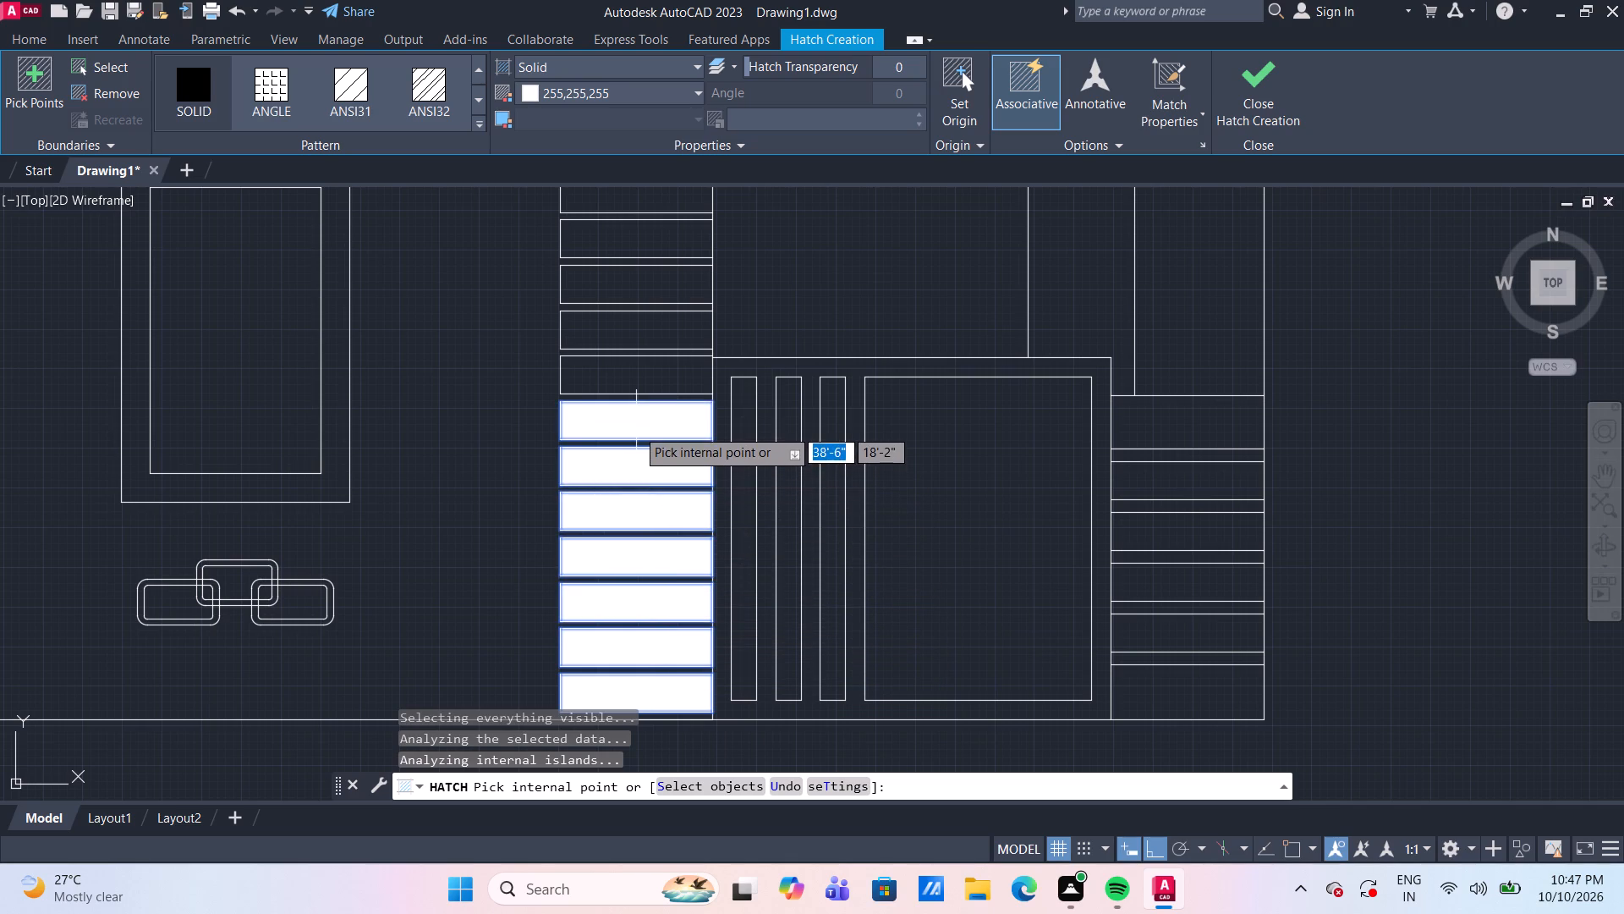
left_click(639, 375)
left_click(632, 335)
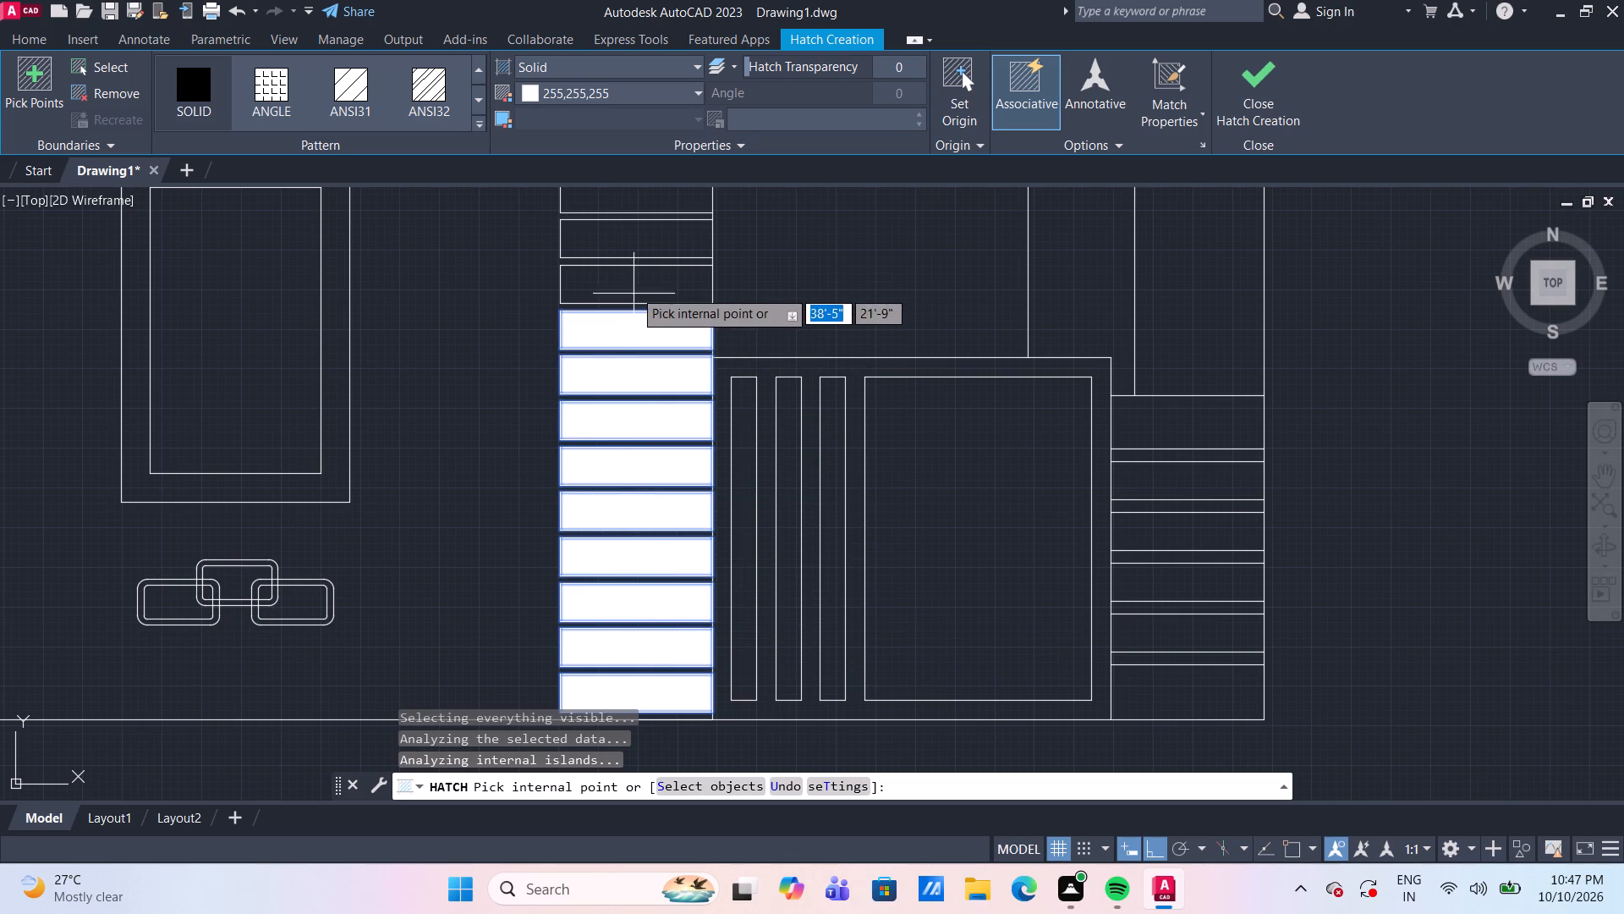
left_click(634, 289)
left_click(637, 240)
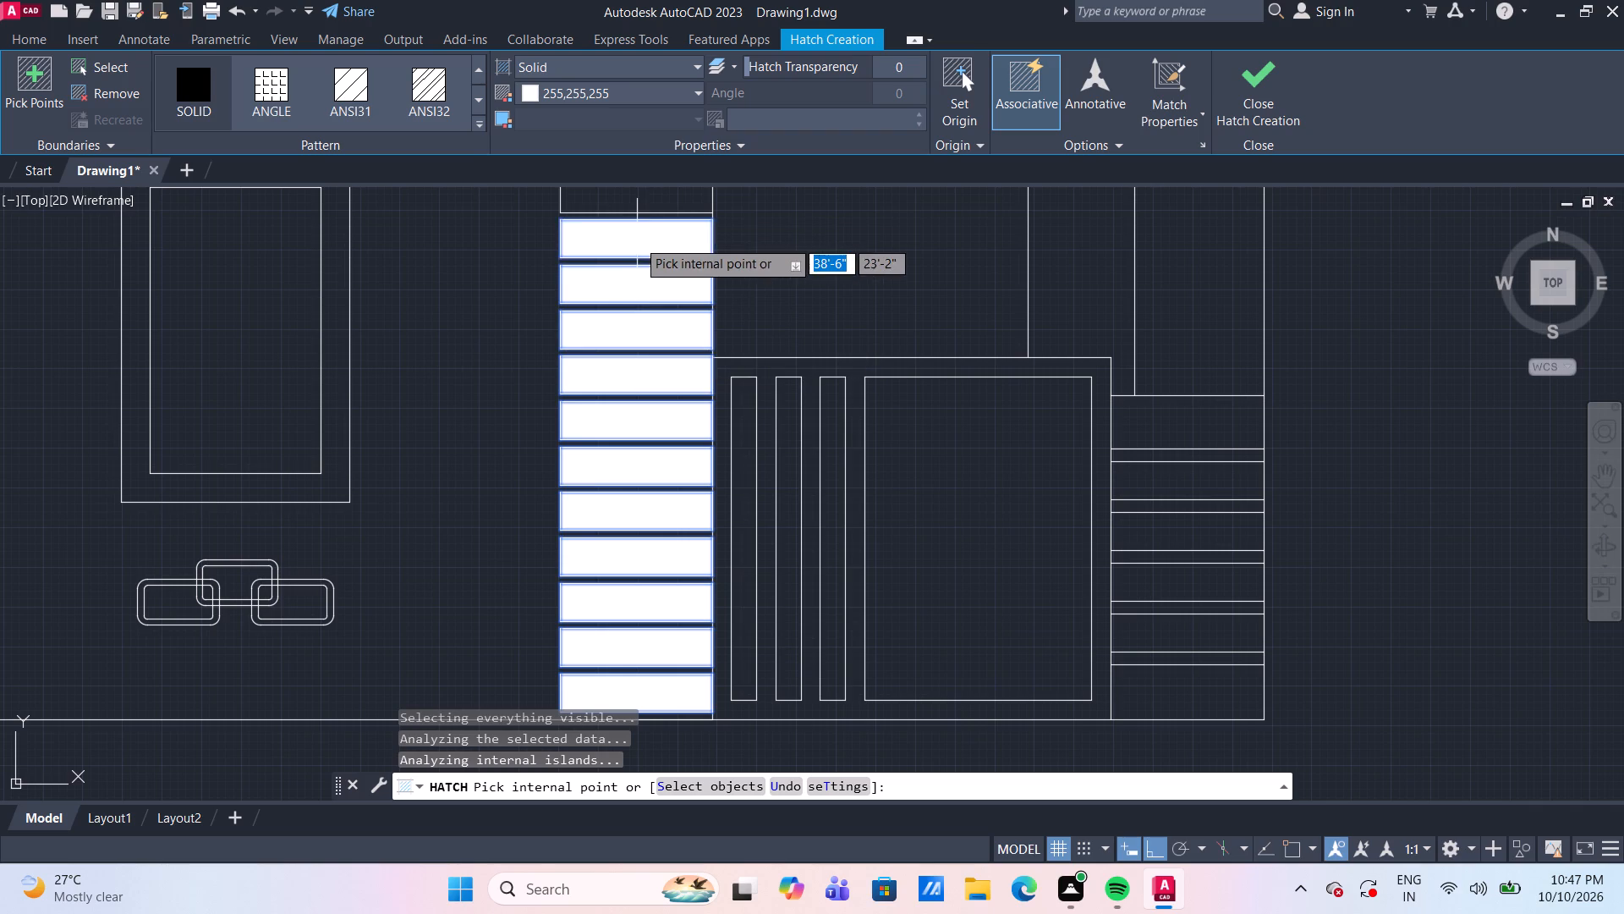
left_click(650, 198)
Add the next four central column blocks up to the lower slab band and the two full blocks above it to the solid white hatch.
scroll(690, 228, "down", 2)
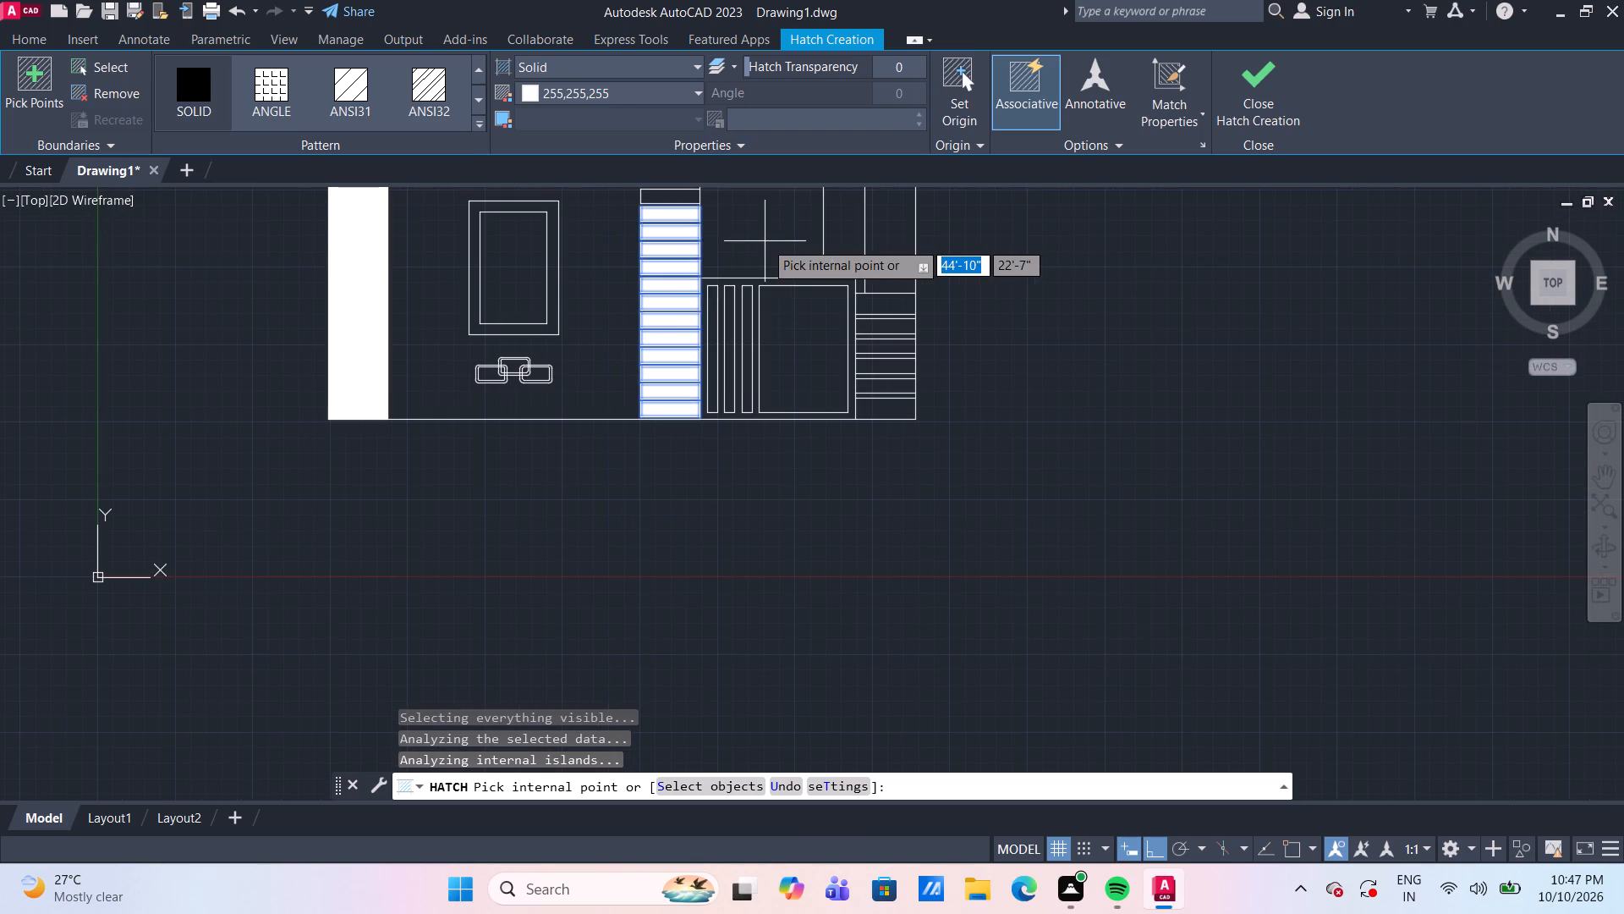
middle_click_drag(754, 227, 722, 510)
scroll(689, 461, "up", 3)
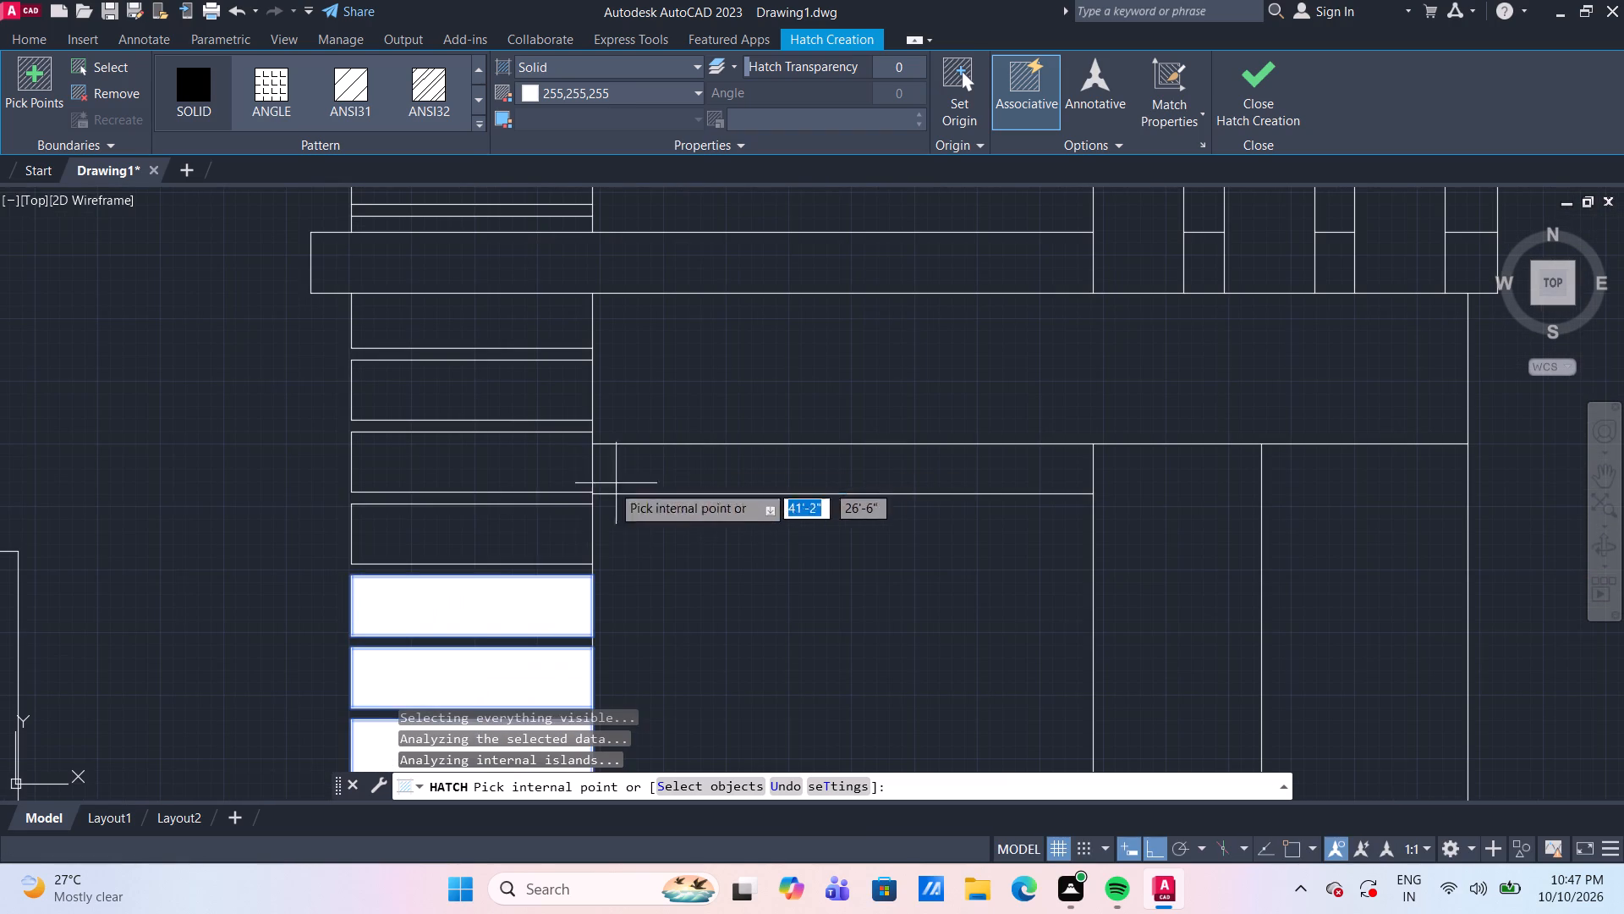
left_click(499, 531)
left_click(529, 446)
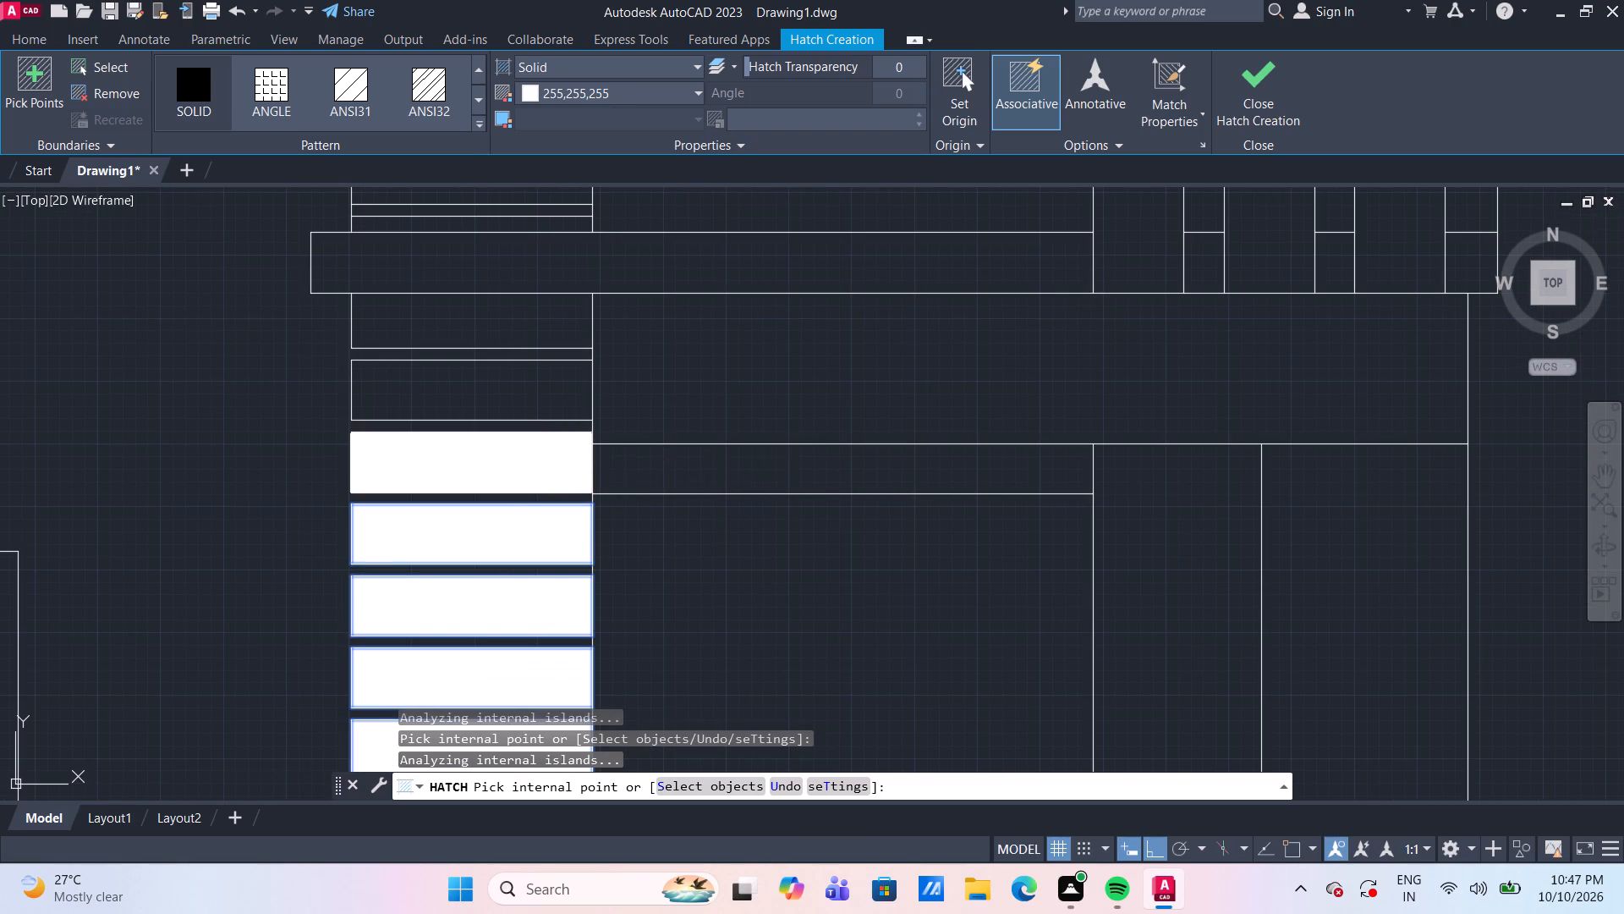
left_click(530, 400)
left_click(535, 322)
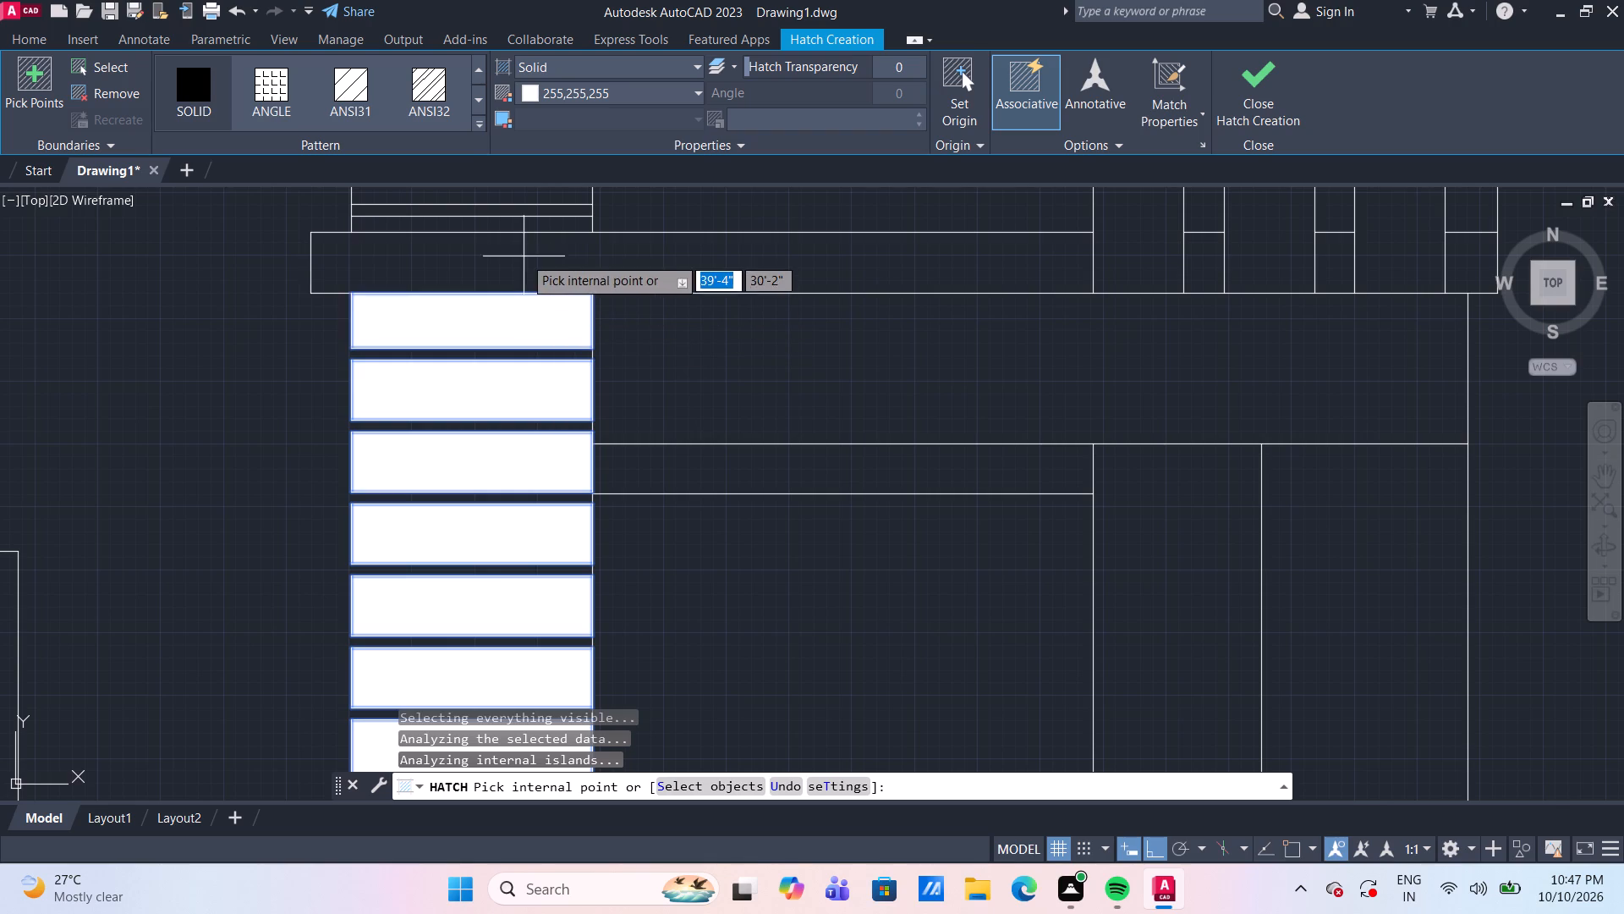
middle_click_drag(533, 255, 518, 482)
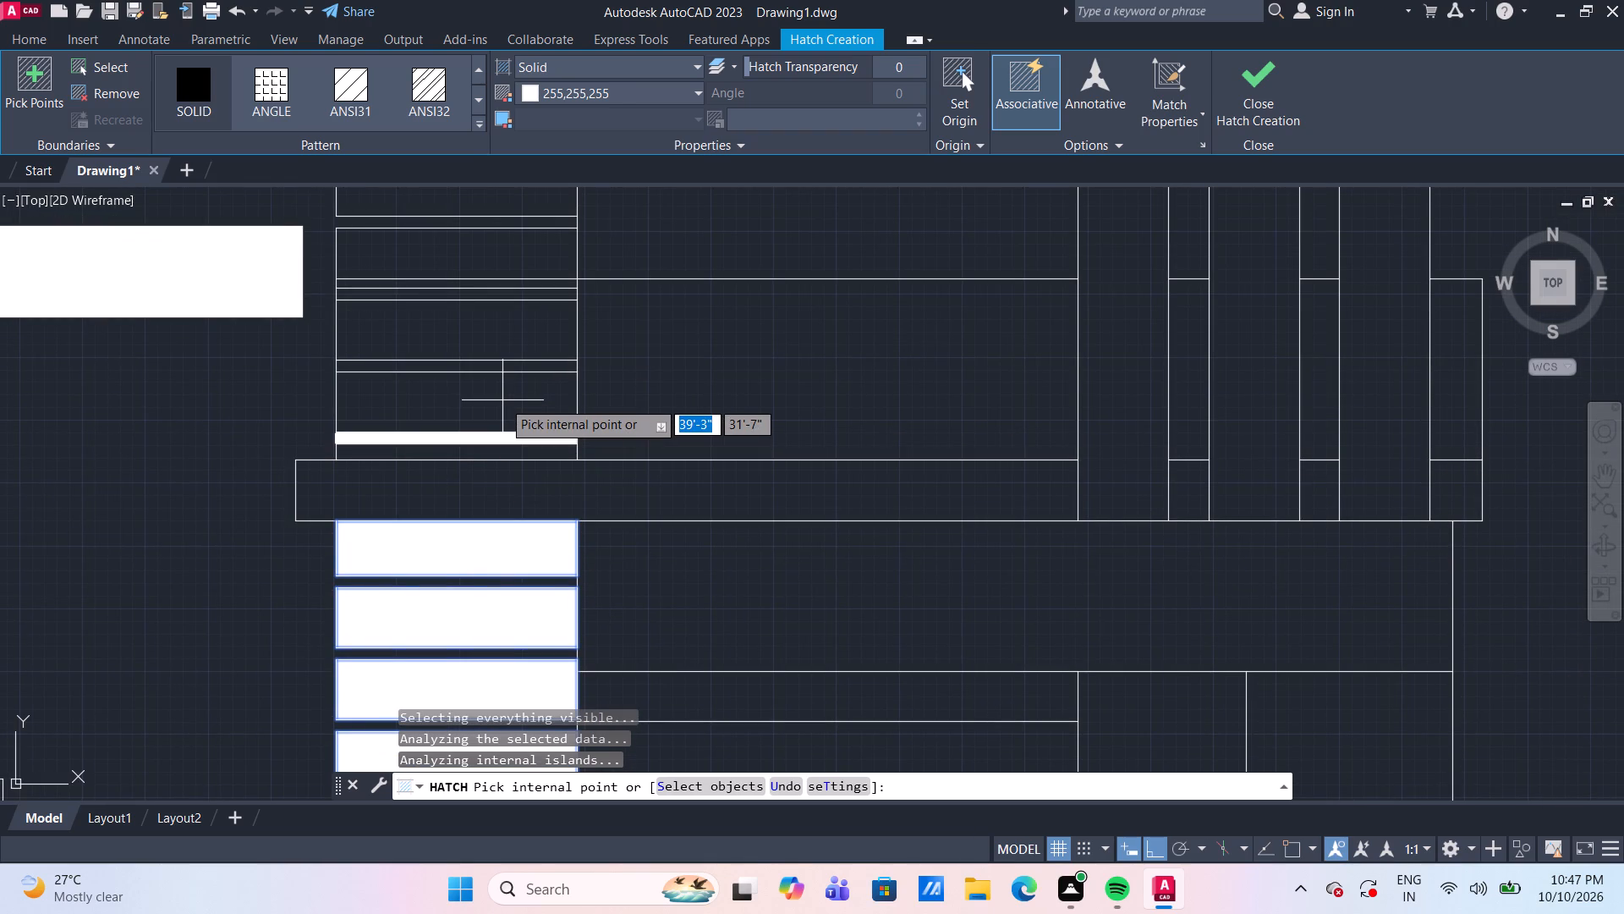
left_click(507, 389)
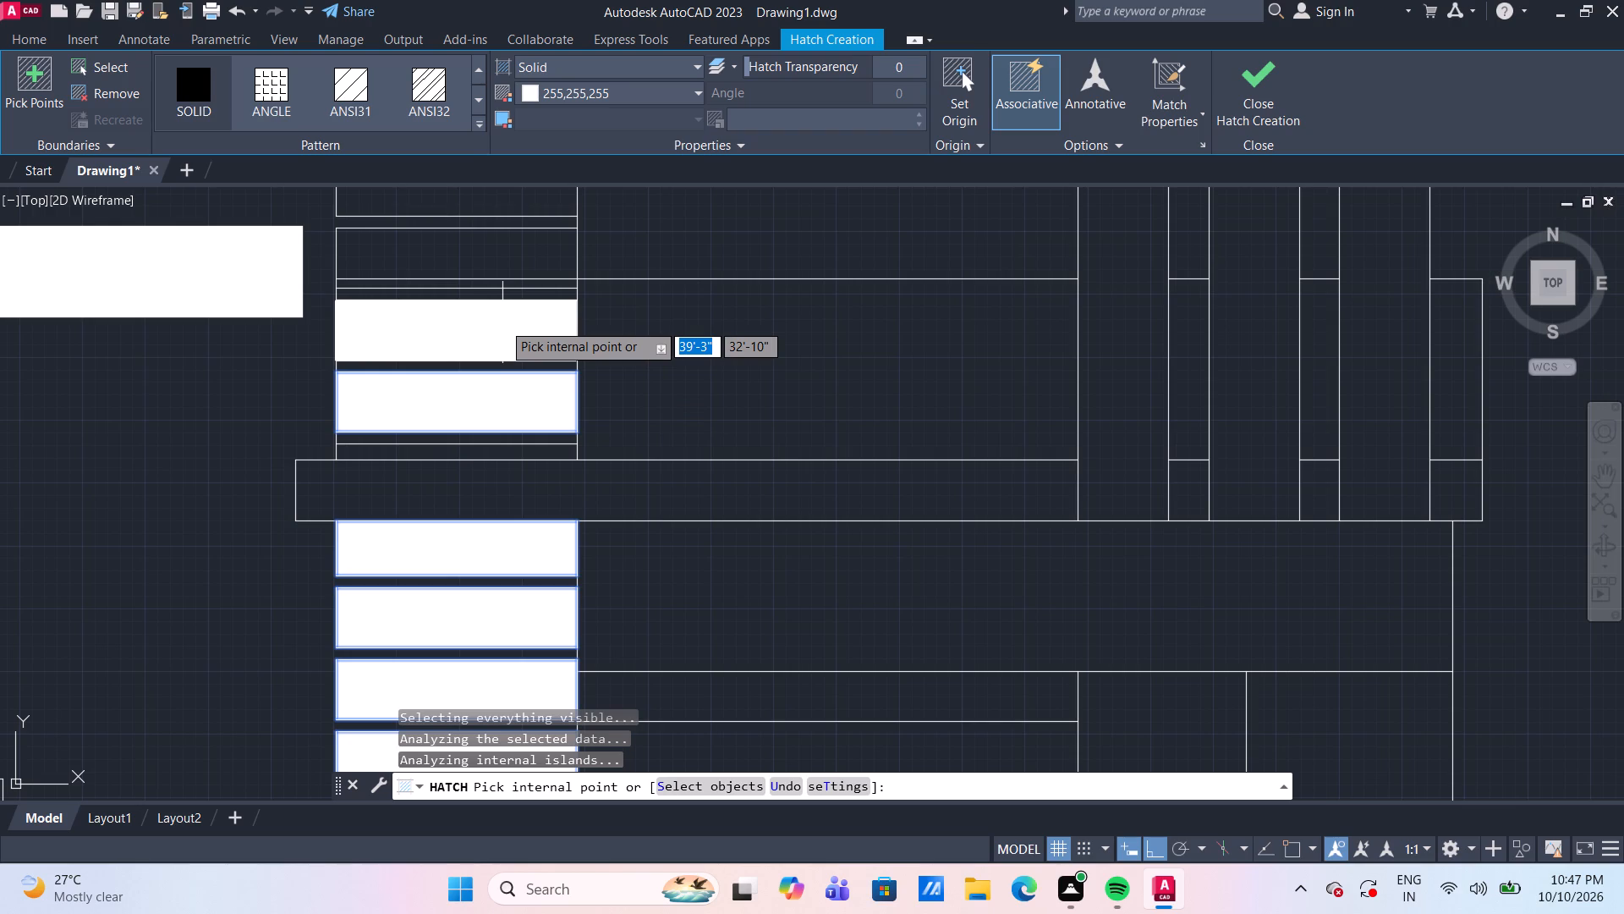
left_click(502, 322)
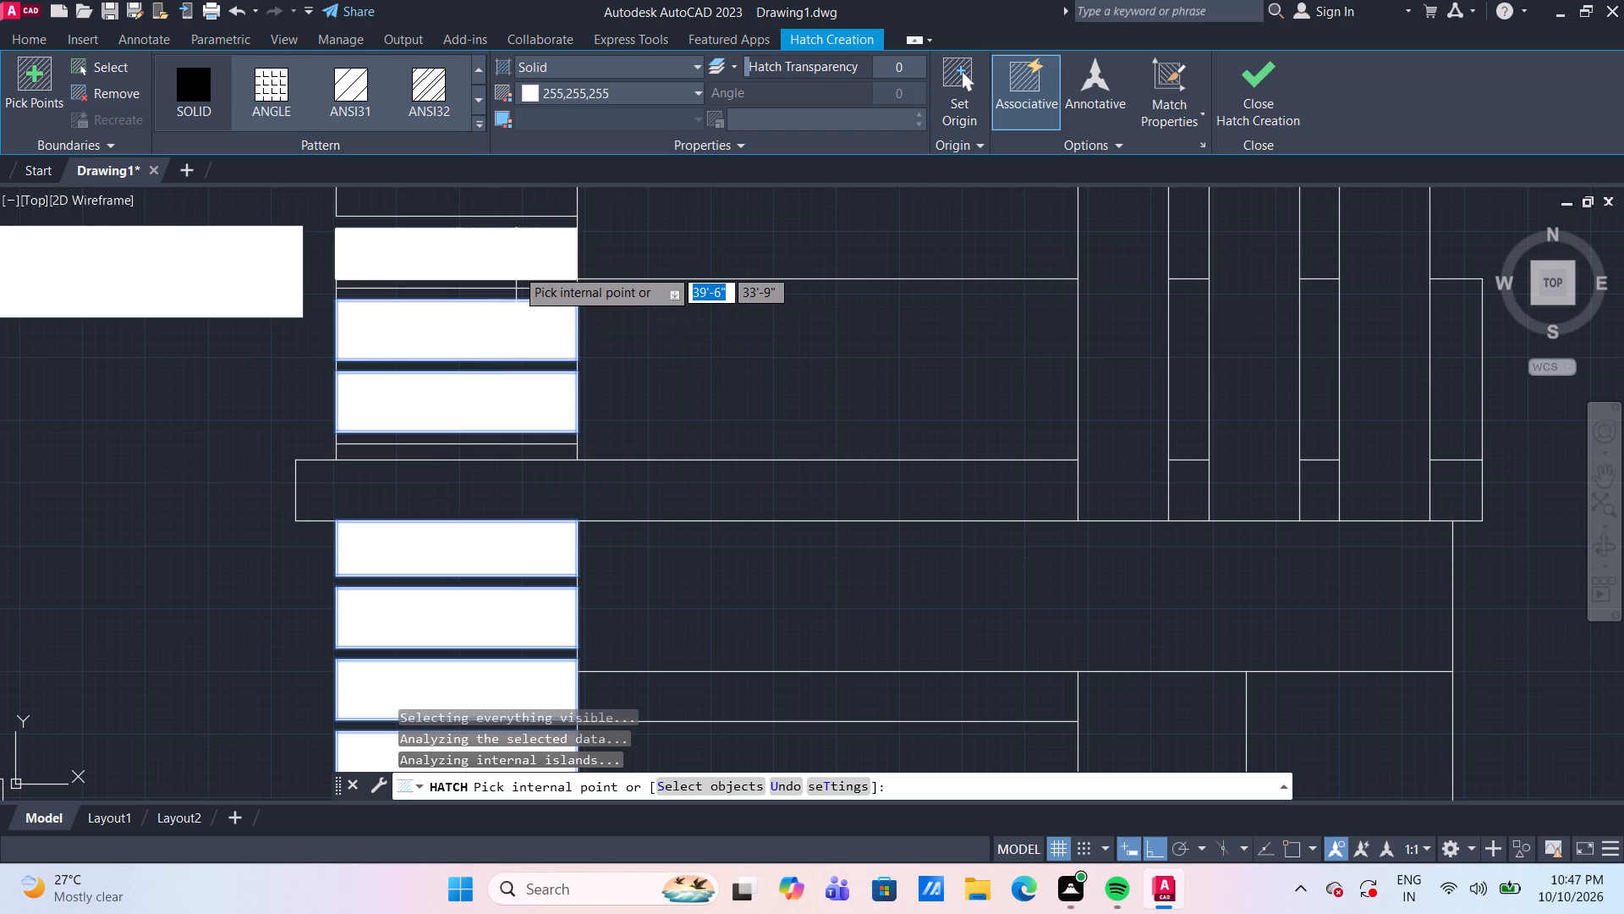
scroll(516, 270, "down", 1)
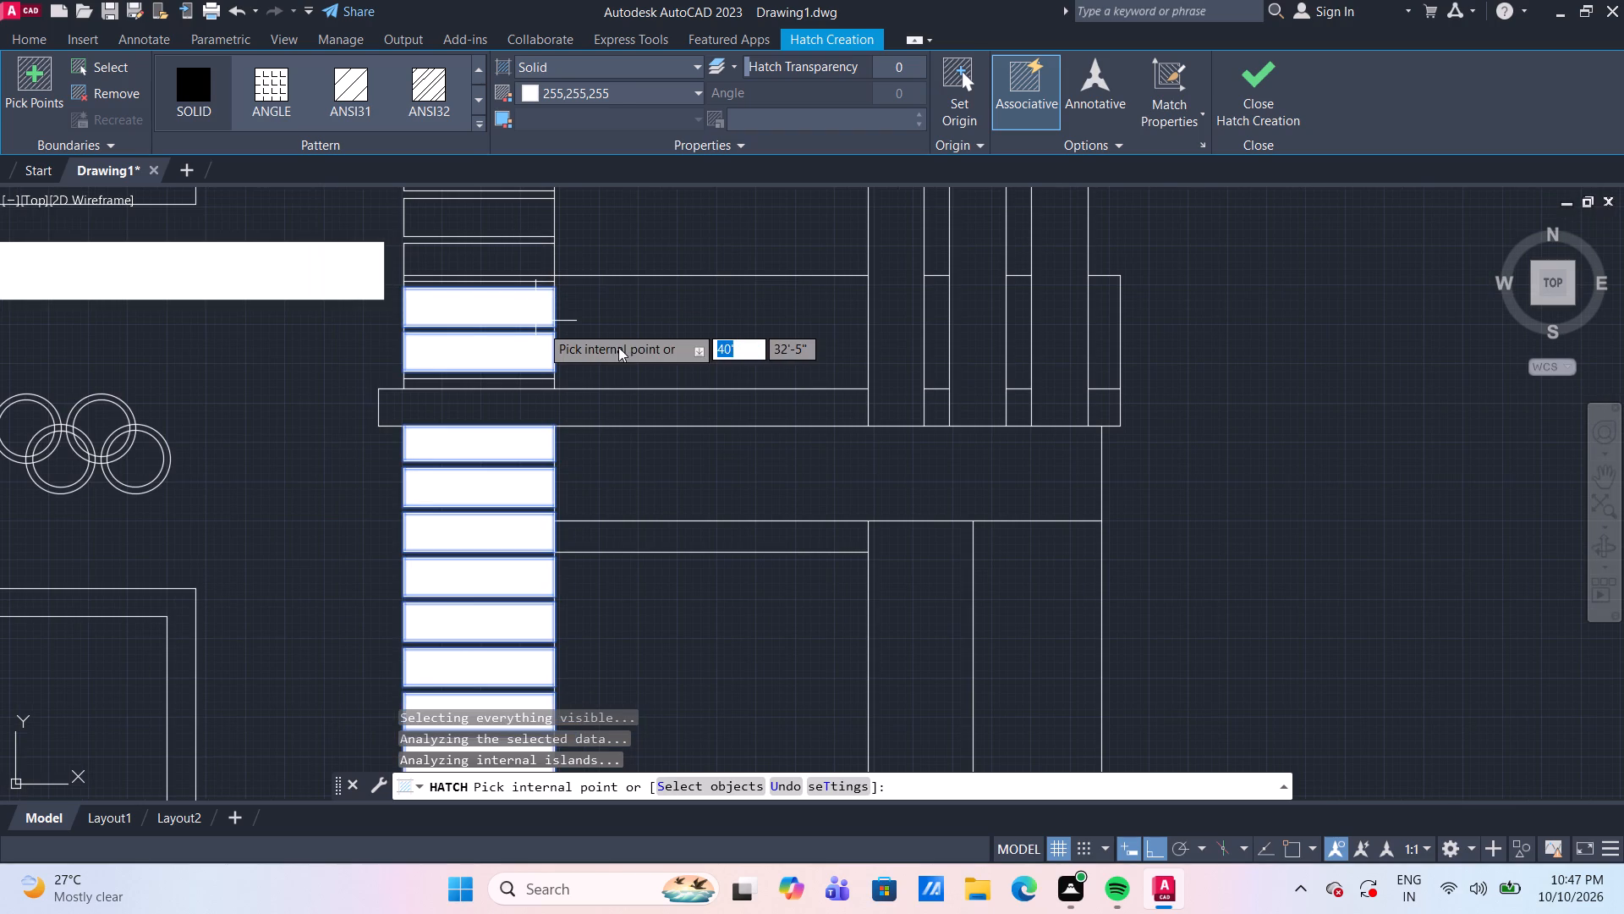
key("grave")
key("Escape")
Hatch both parts of the third block above the lower slab band, split by the horizontal line, with solid 255,255,255.
scroll(557, 320, "up", 1)
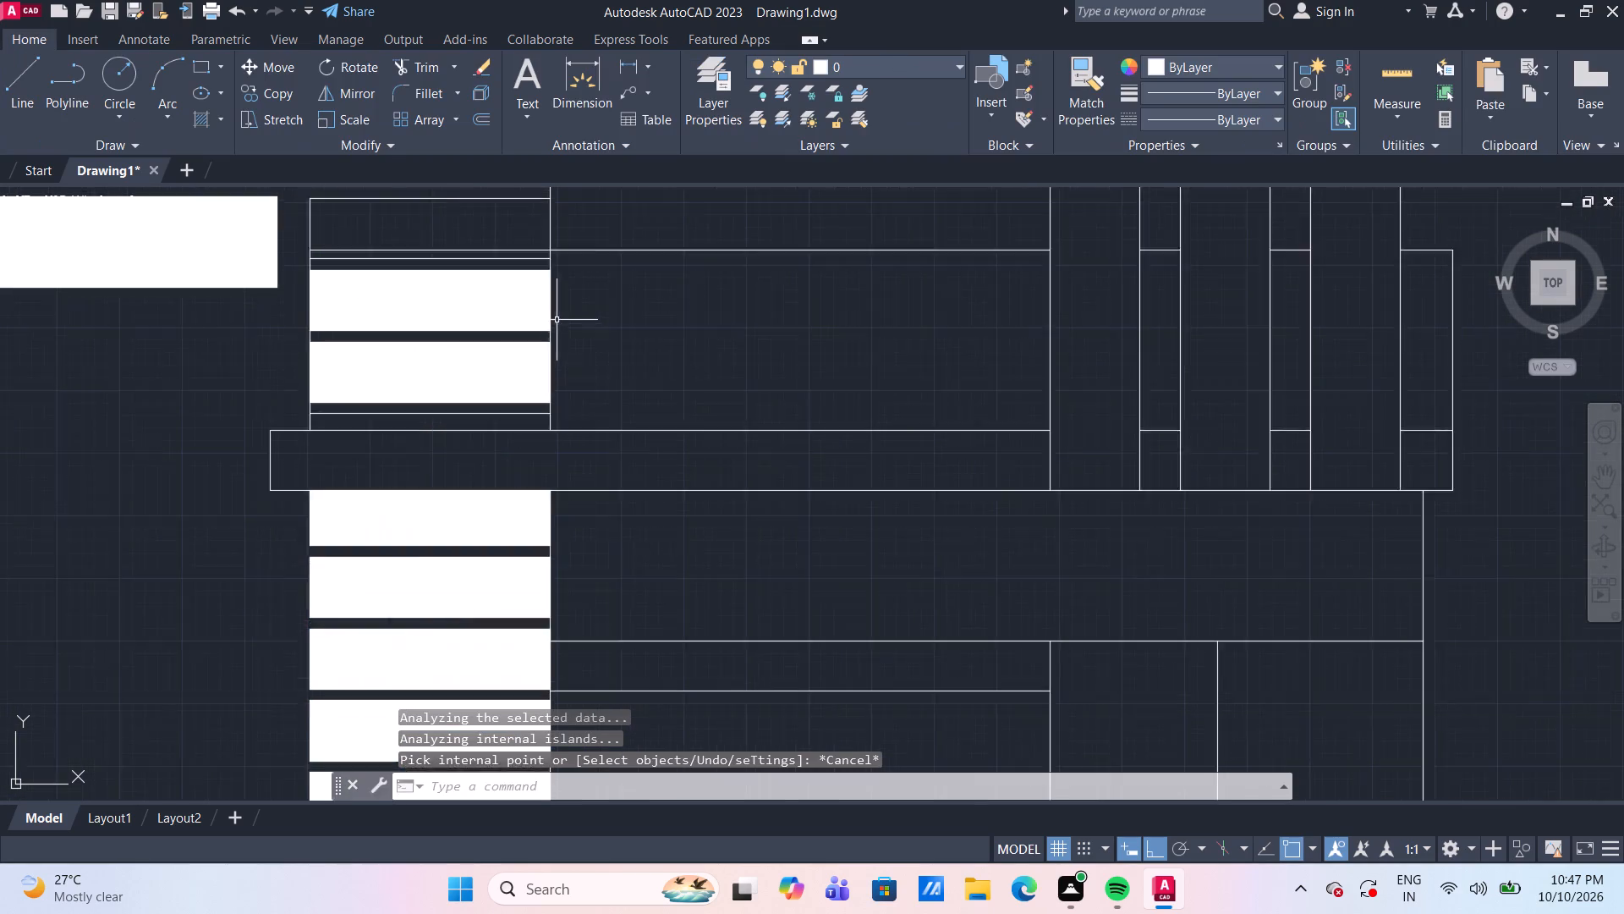
scroll(556, 324, "up", 1)
middle_click_drag(635, 358, 725, 427)
scroll(723, 370, "down", 1)
middle_click_drag(723, 370, 735, 498)
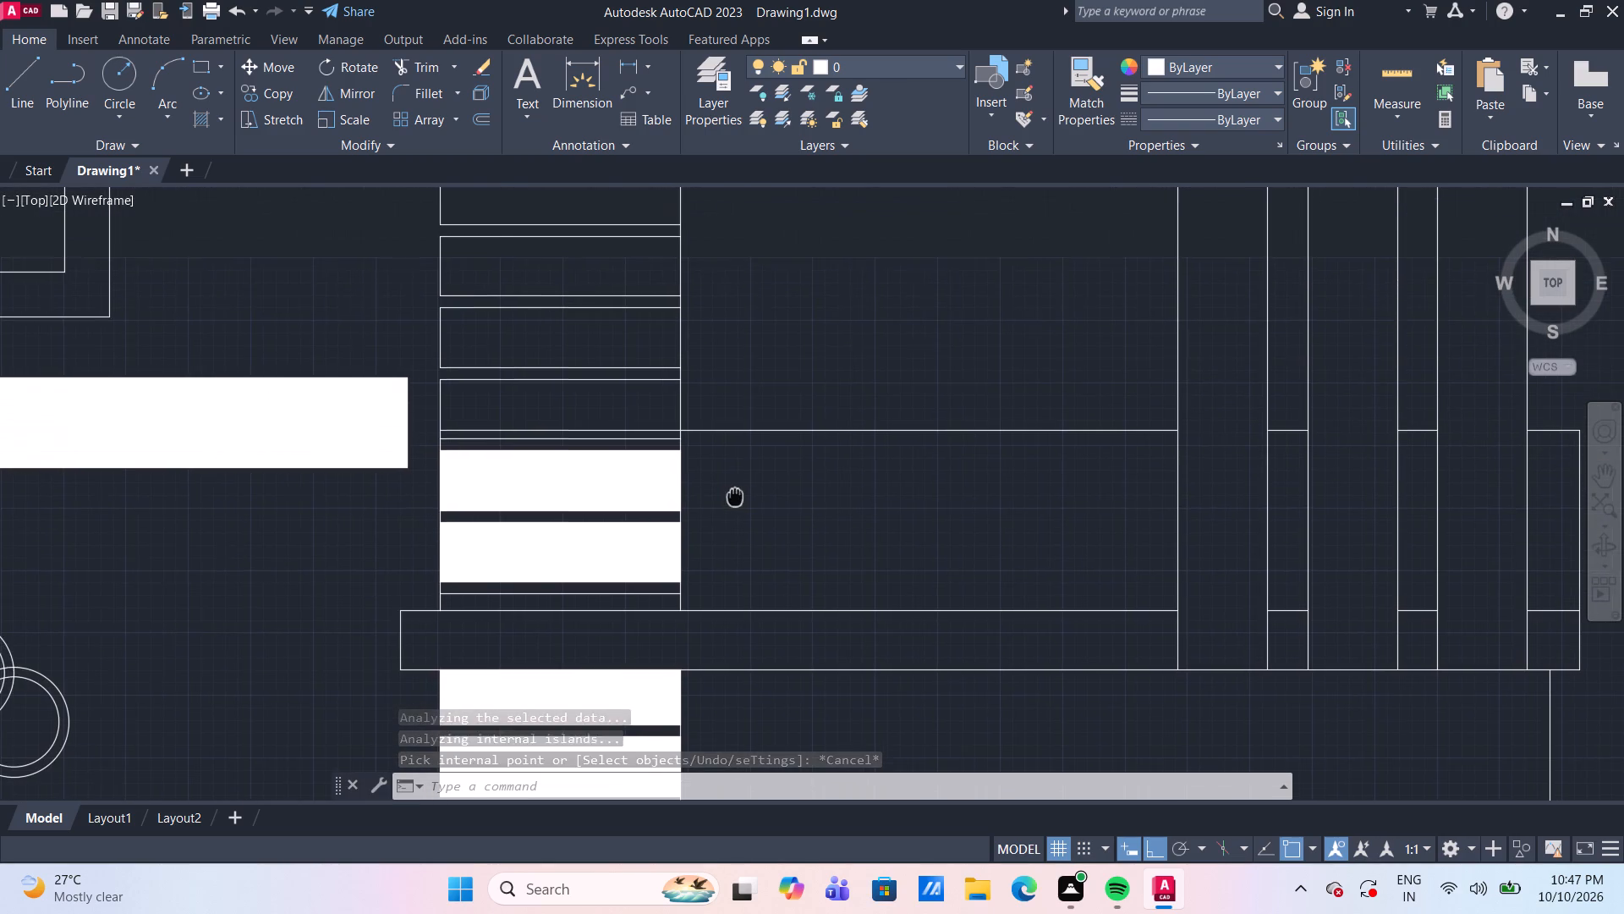
scroll(524, 460, "up", 1)
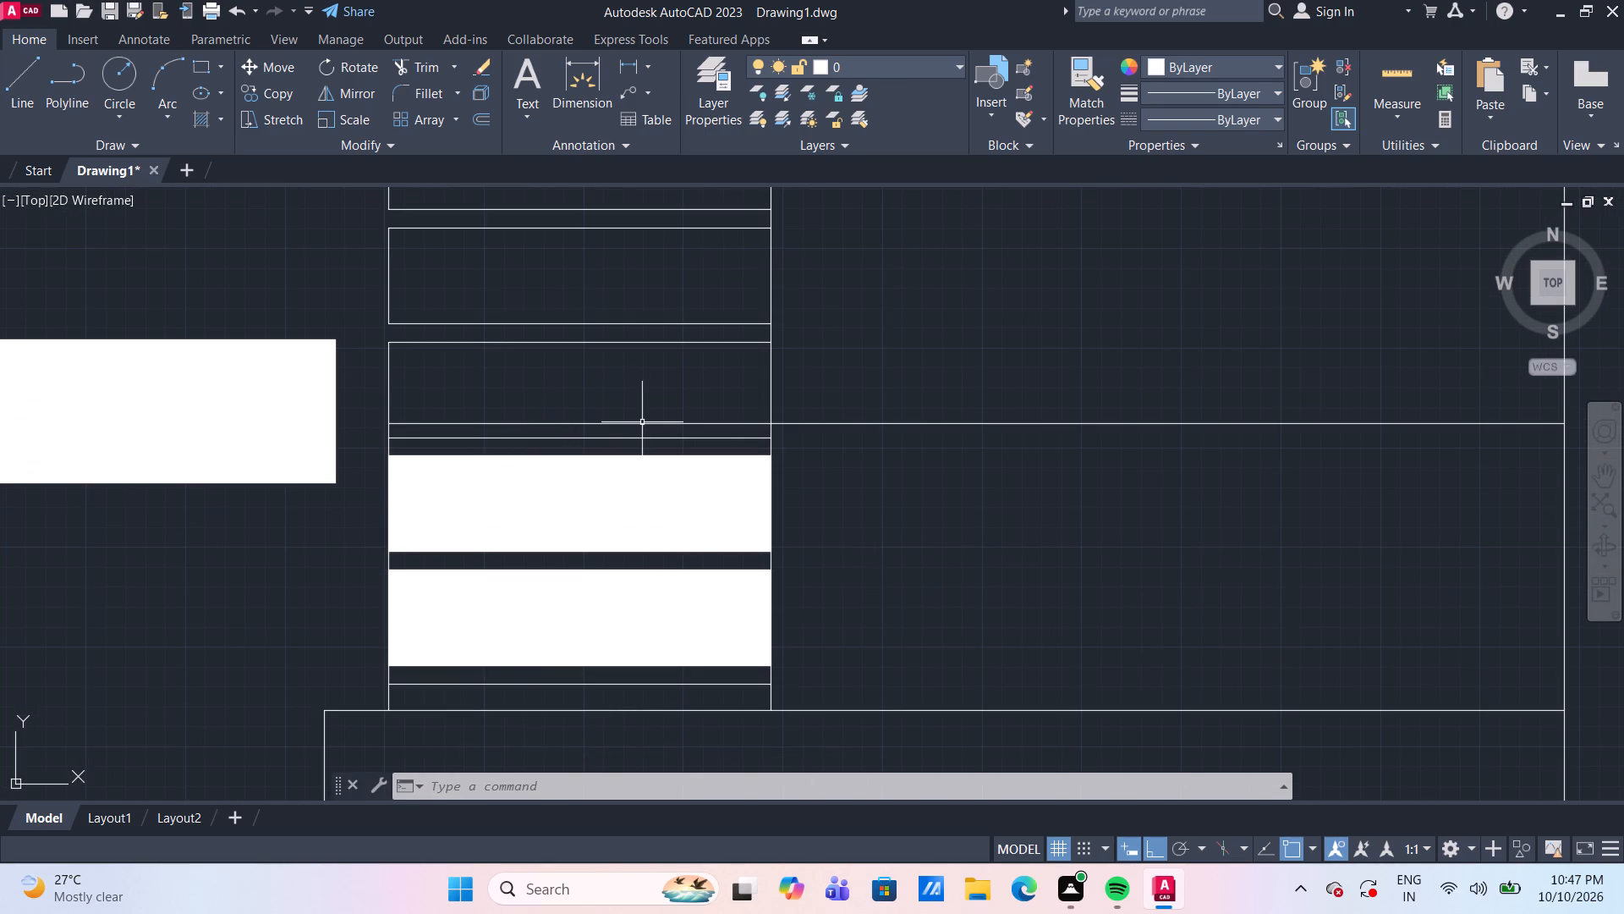
key("Escape")
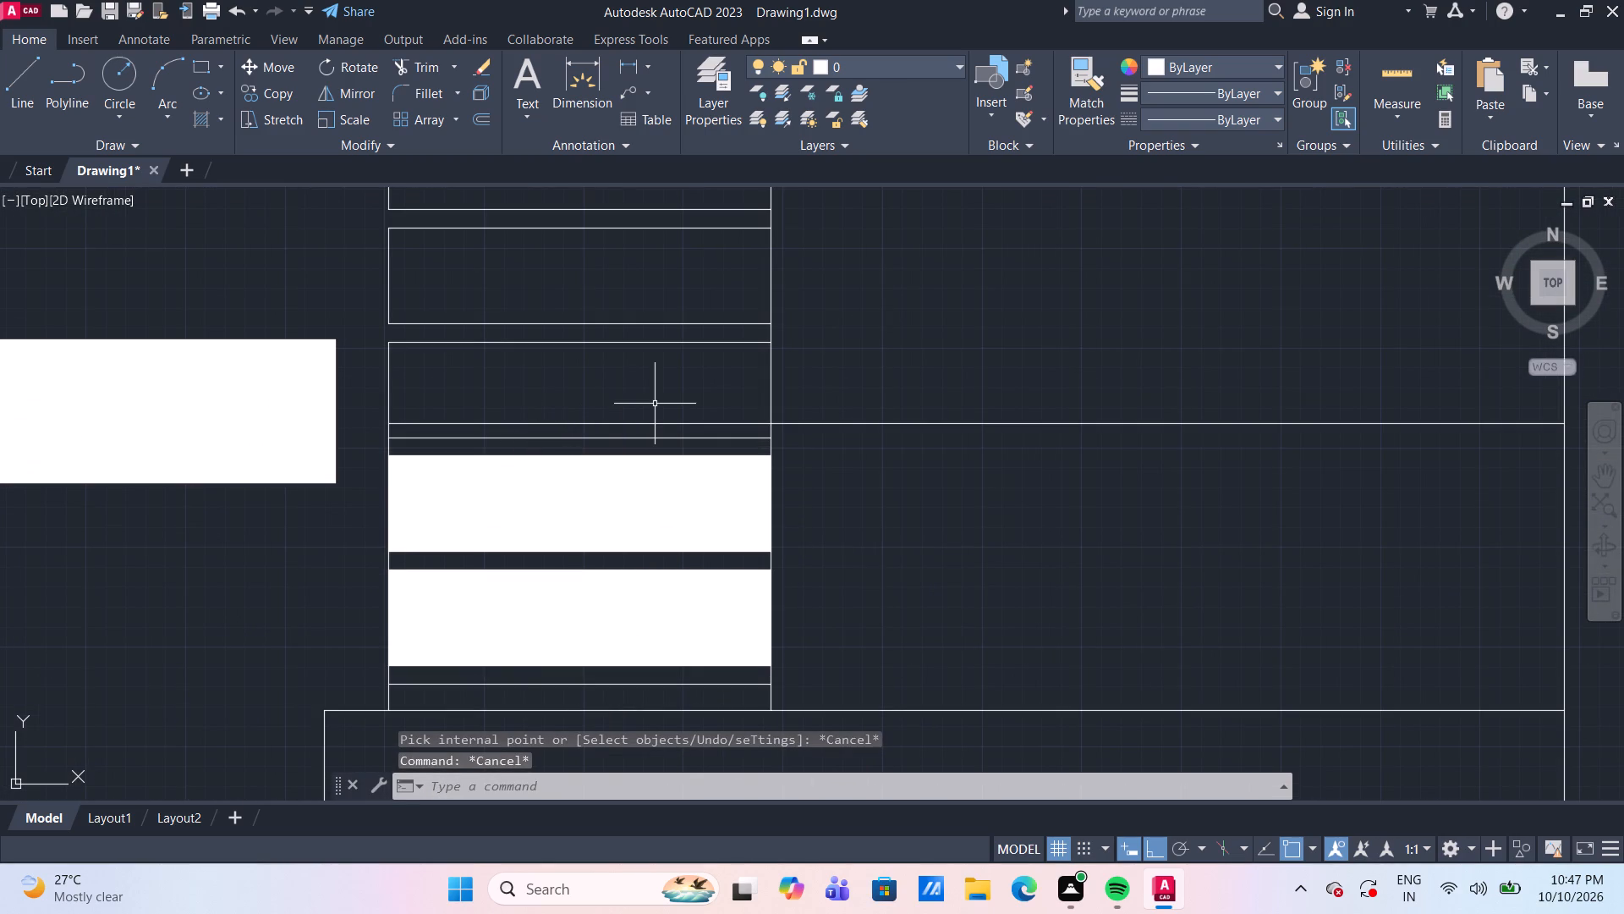
left_click(200, 125)
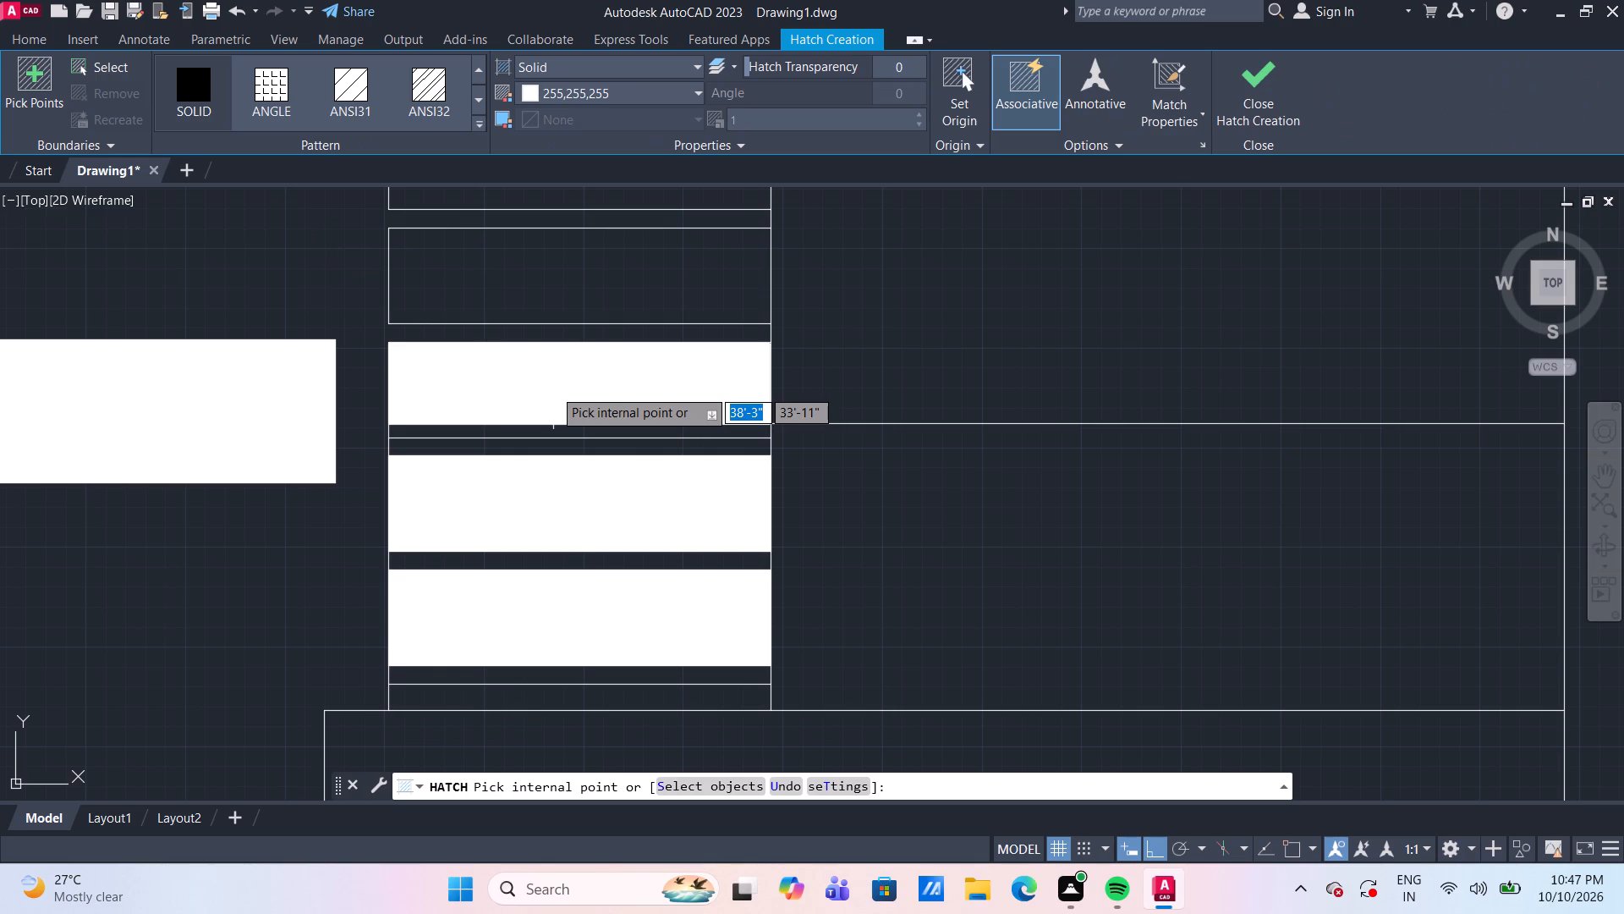
left_click(553, 388)
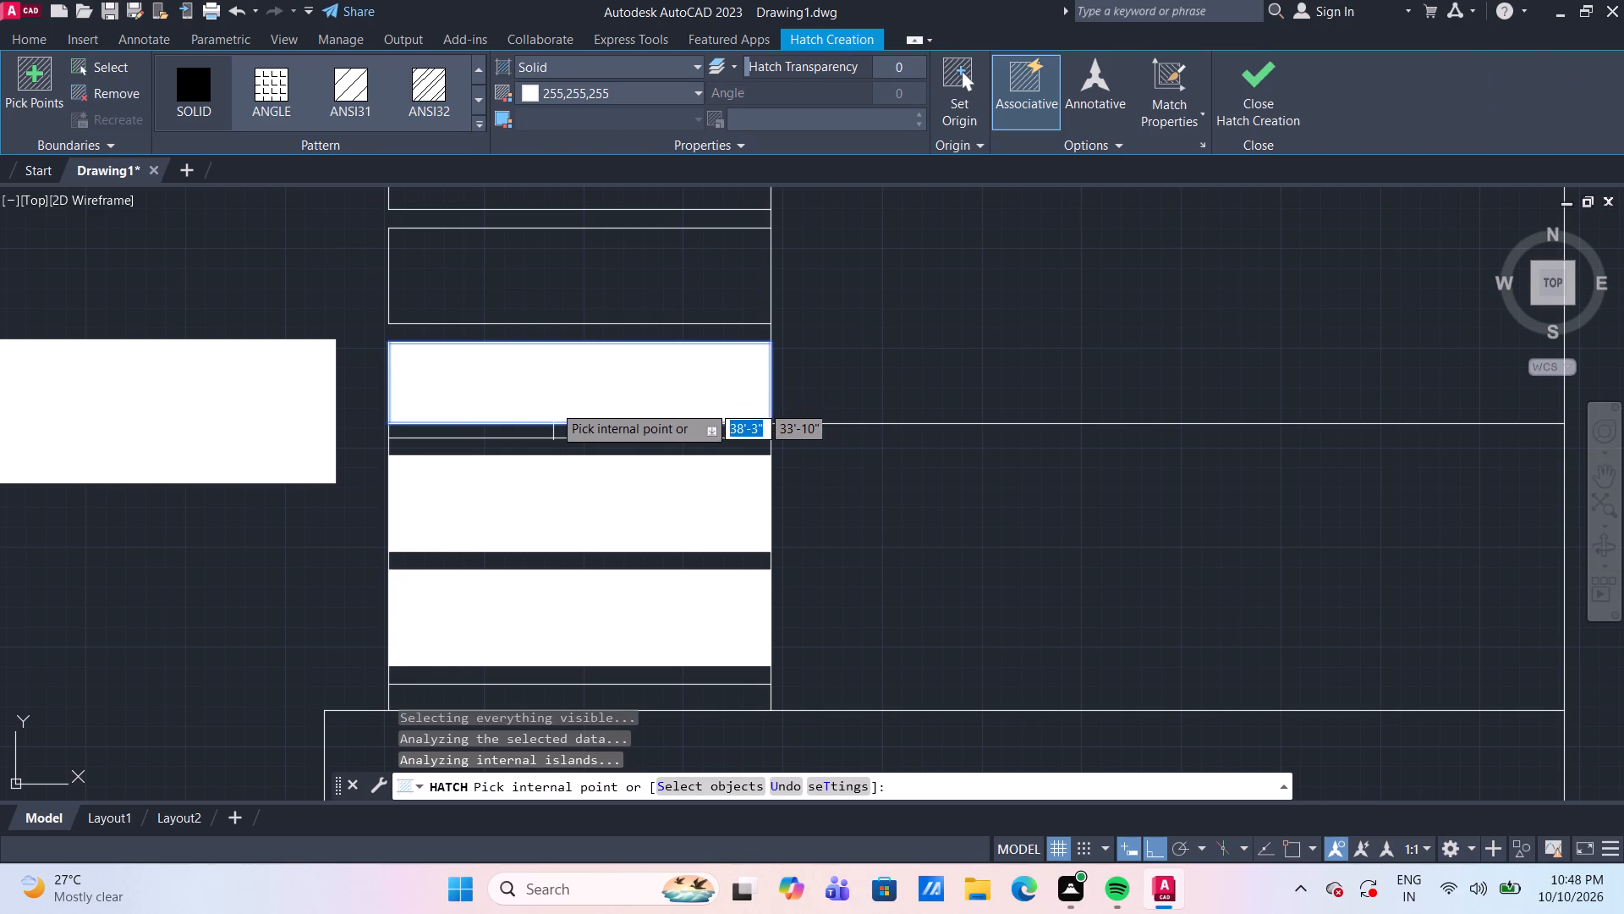
left_click(556, 427)
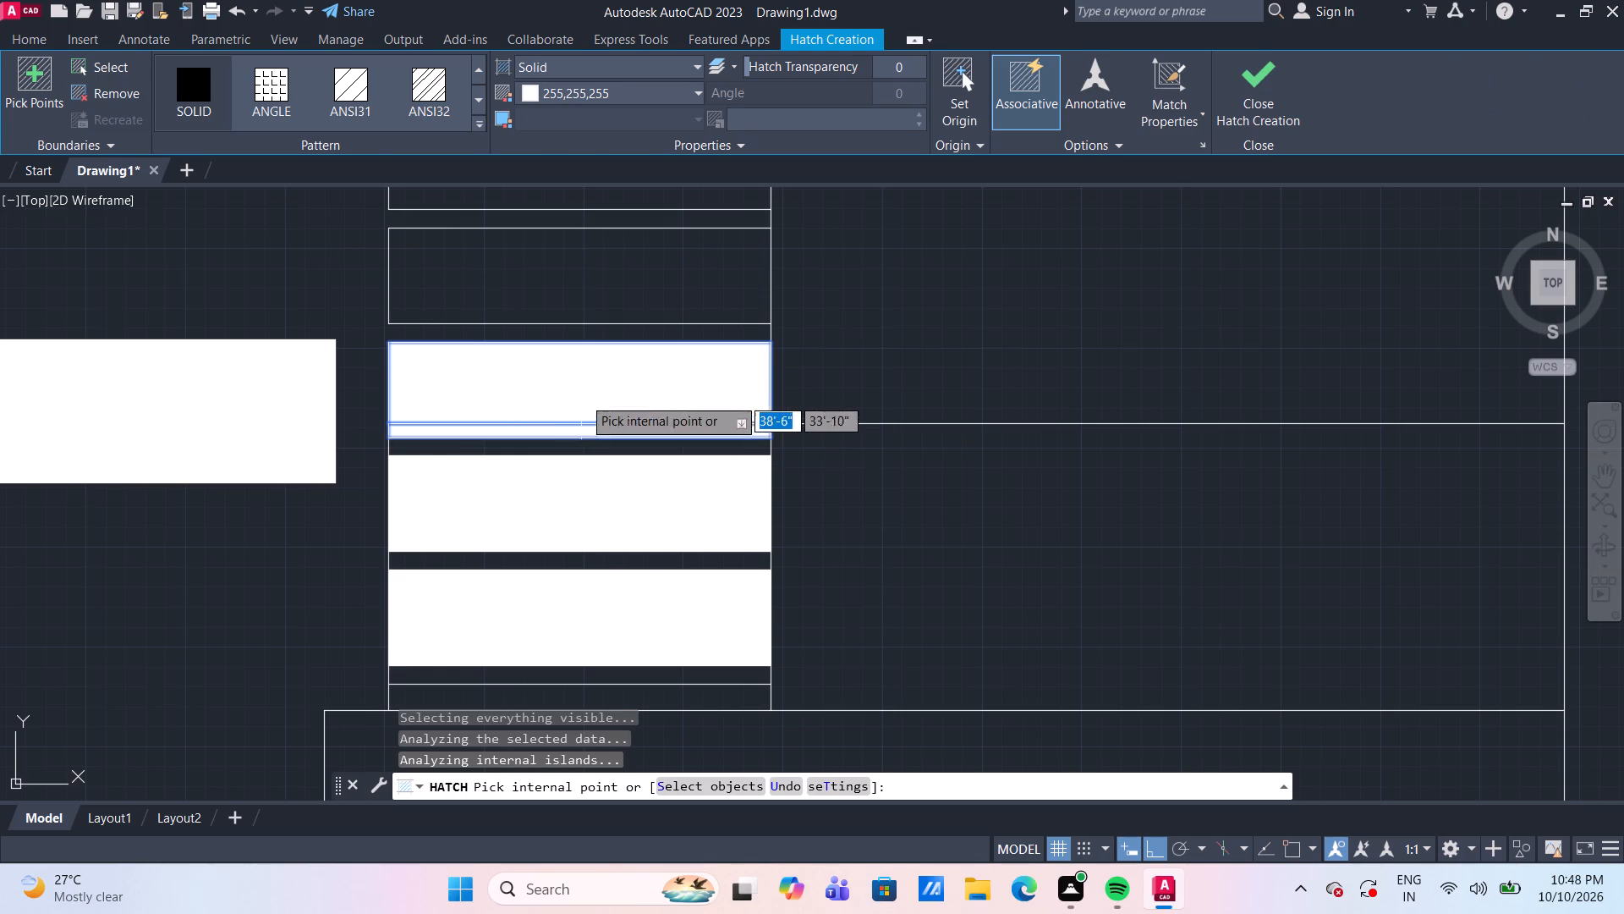
key("Escape")
Hatch the thin strip directly beneath the lowest white column block above the lower slab band with solid 255,255,255.
scroll(636, 370, "down", 1)
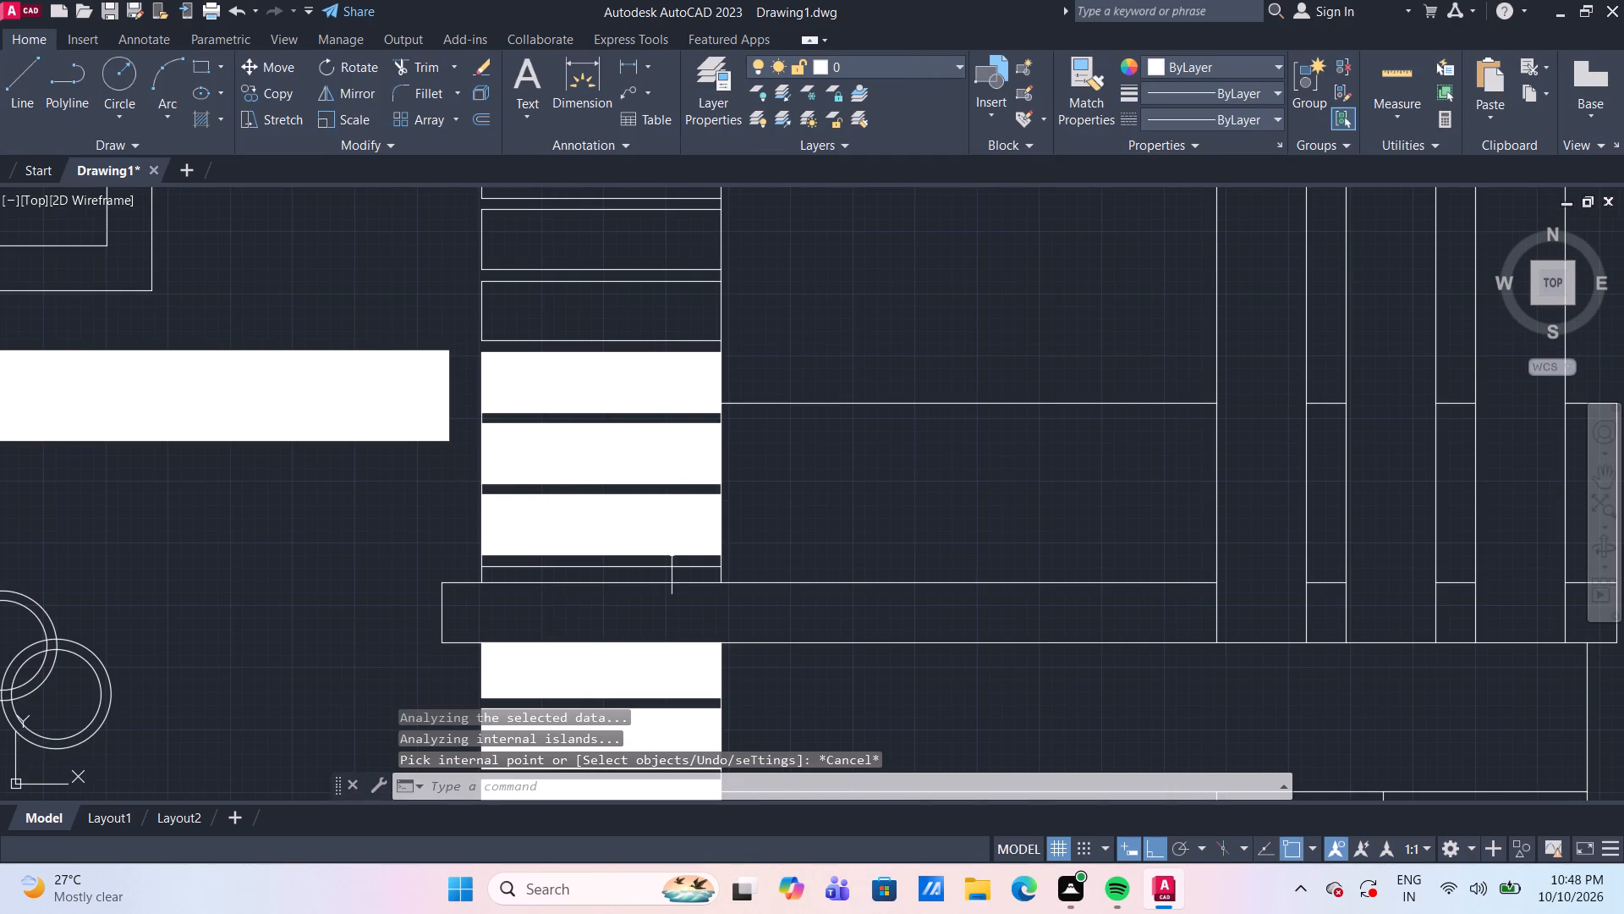
scroll(661, 581, "up", 1)
scroll(661, 573, "down", 1)
scroll(815, 545, "down", 1)
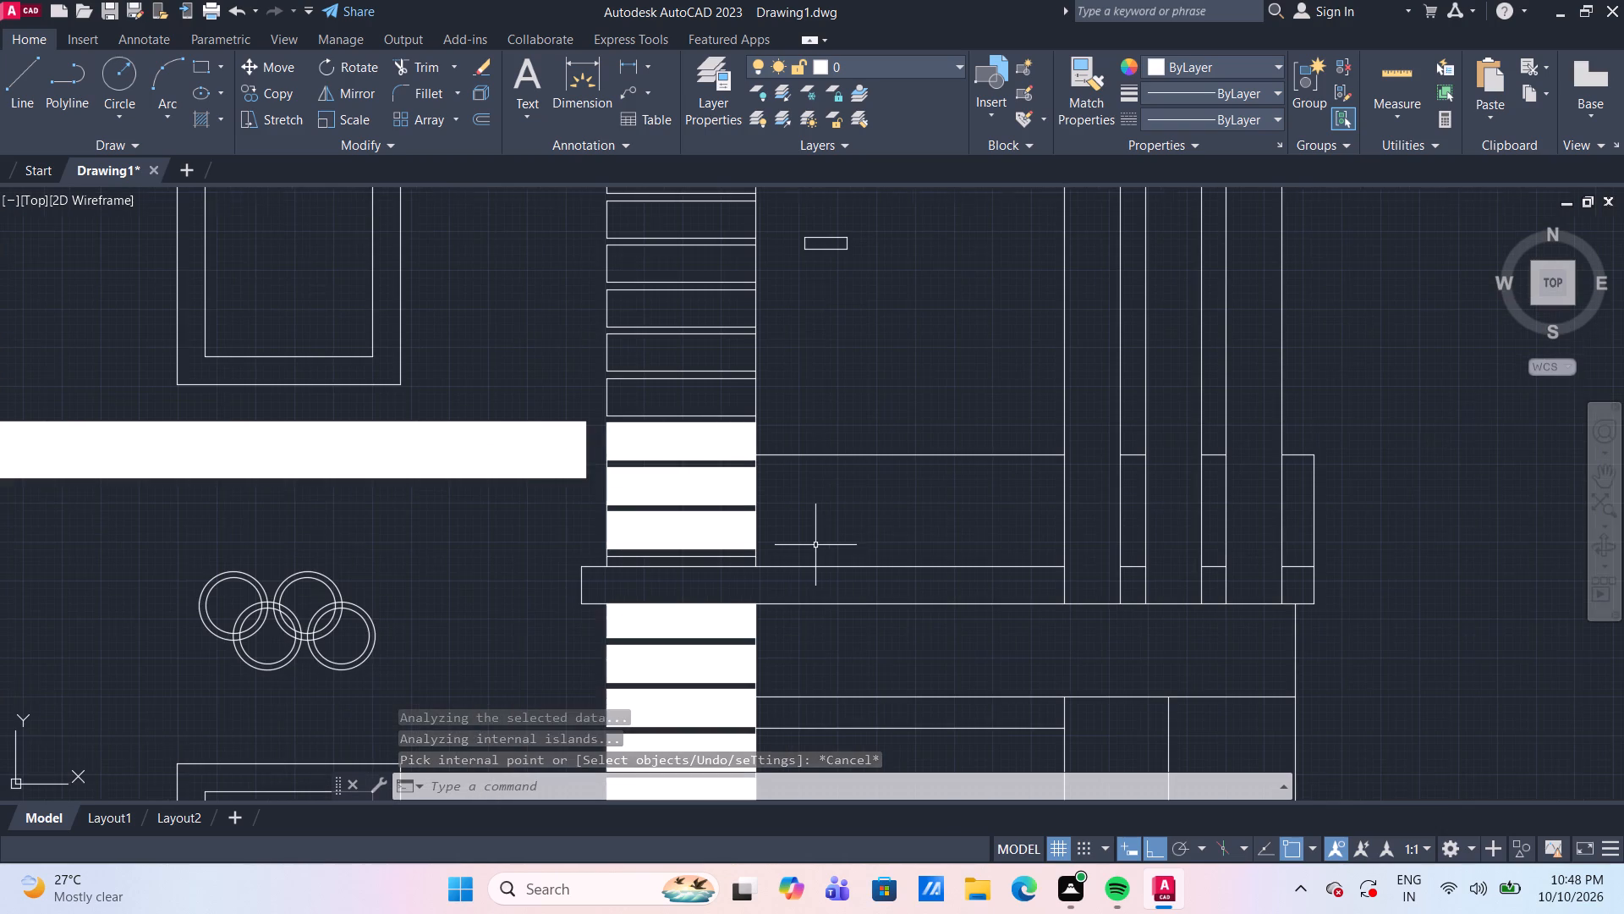
scroll(722, 558, "up", 2)
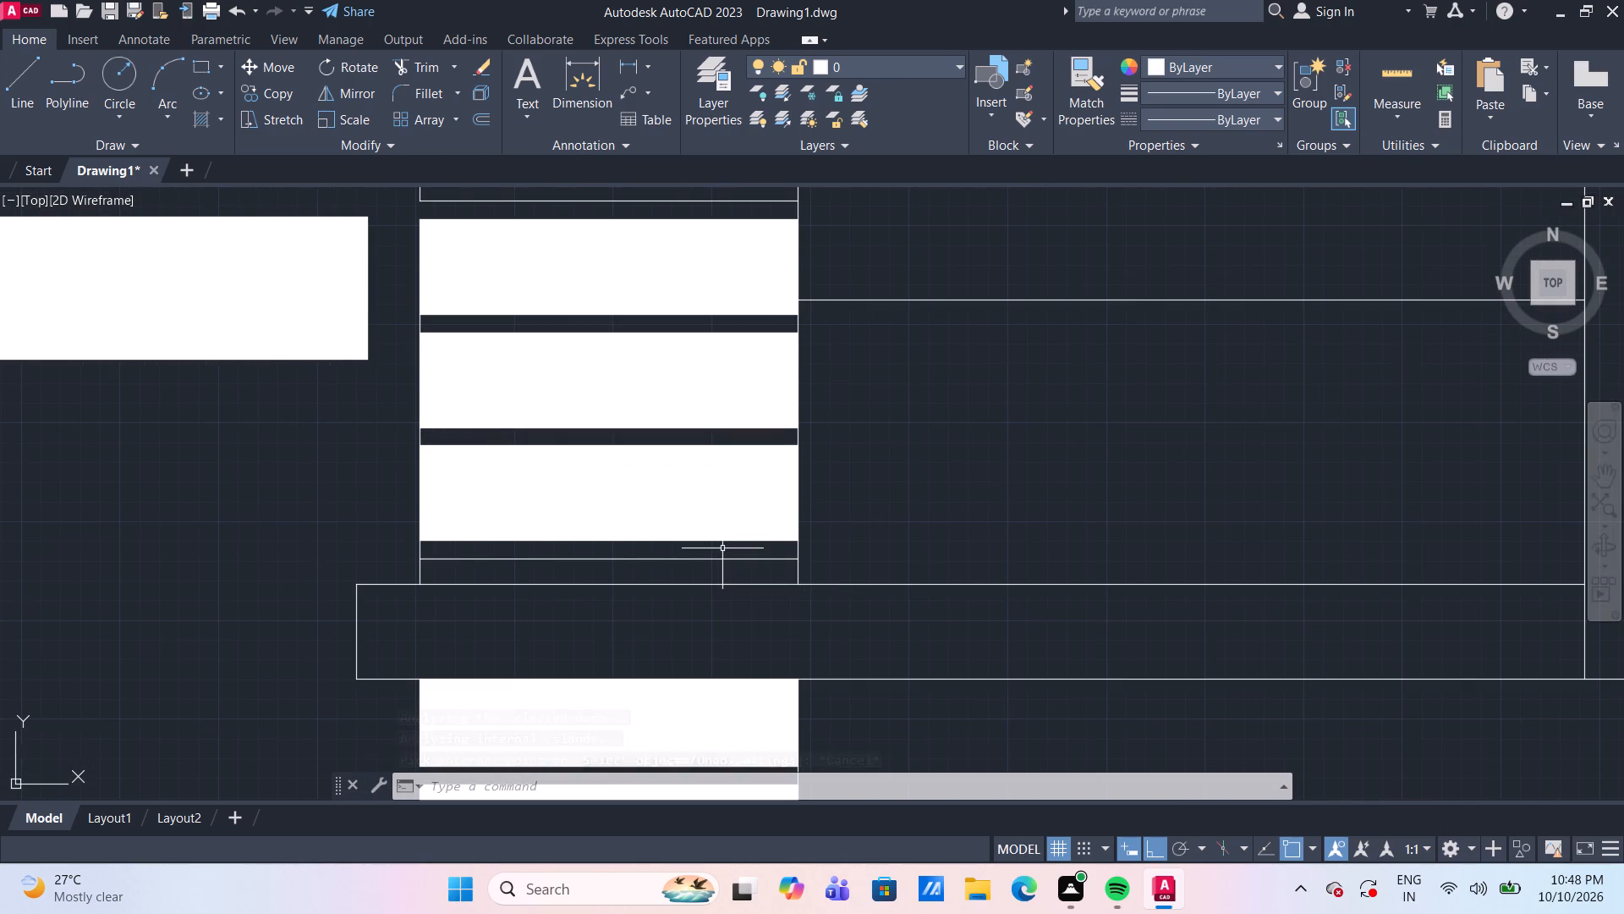
scroll(656, 559, "up", 1)
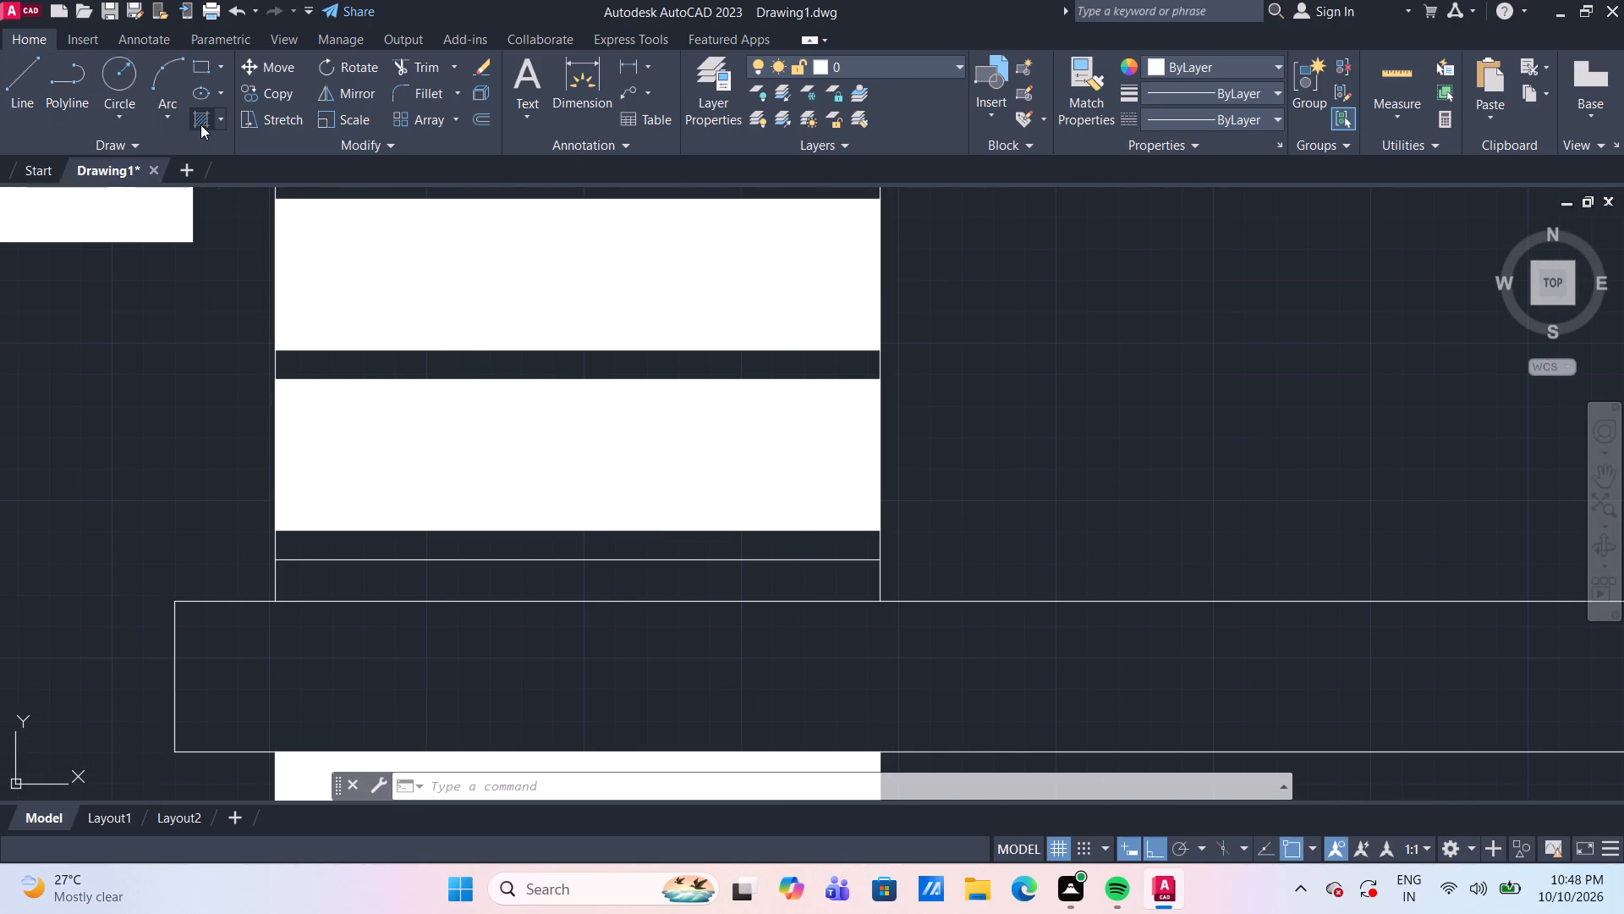
left_click(200, 124)
left_click(477, 548)
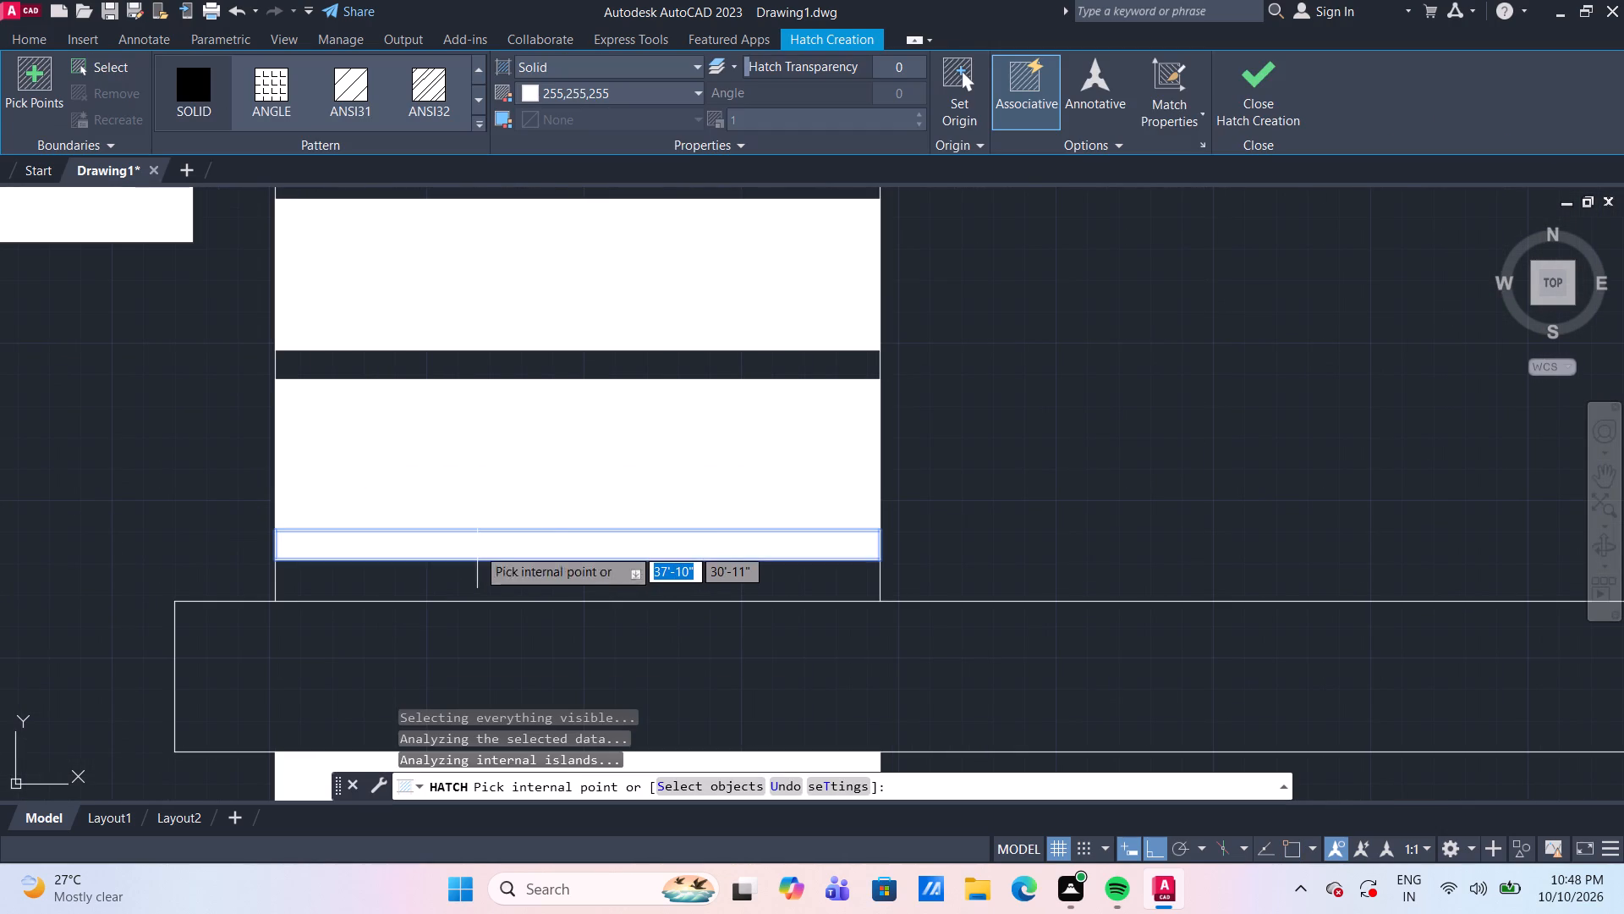
key("Escape")
Hatch the next four central column blocks above the split block with the solid pattern in color 255,255,255.
scroll(255, 444, "down", 3)
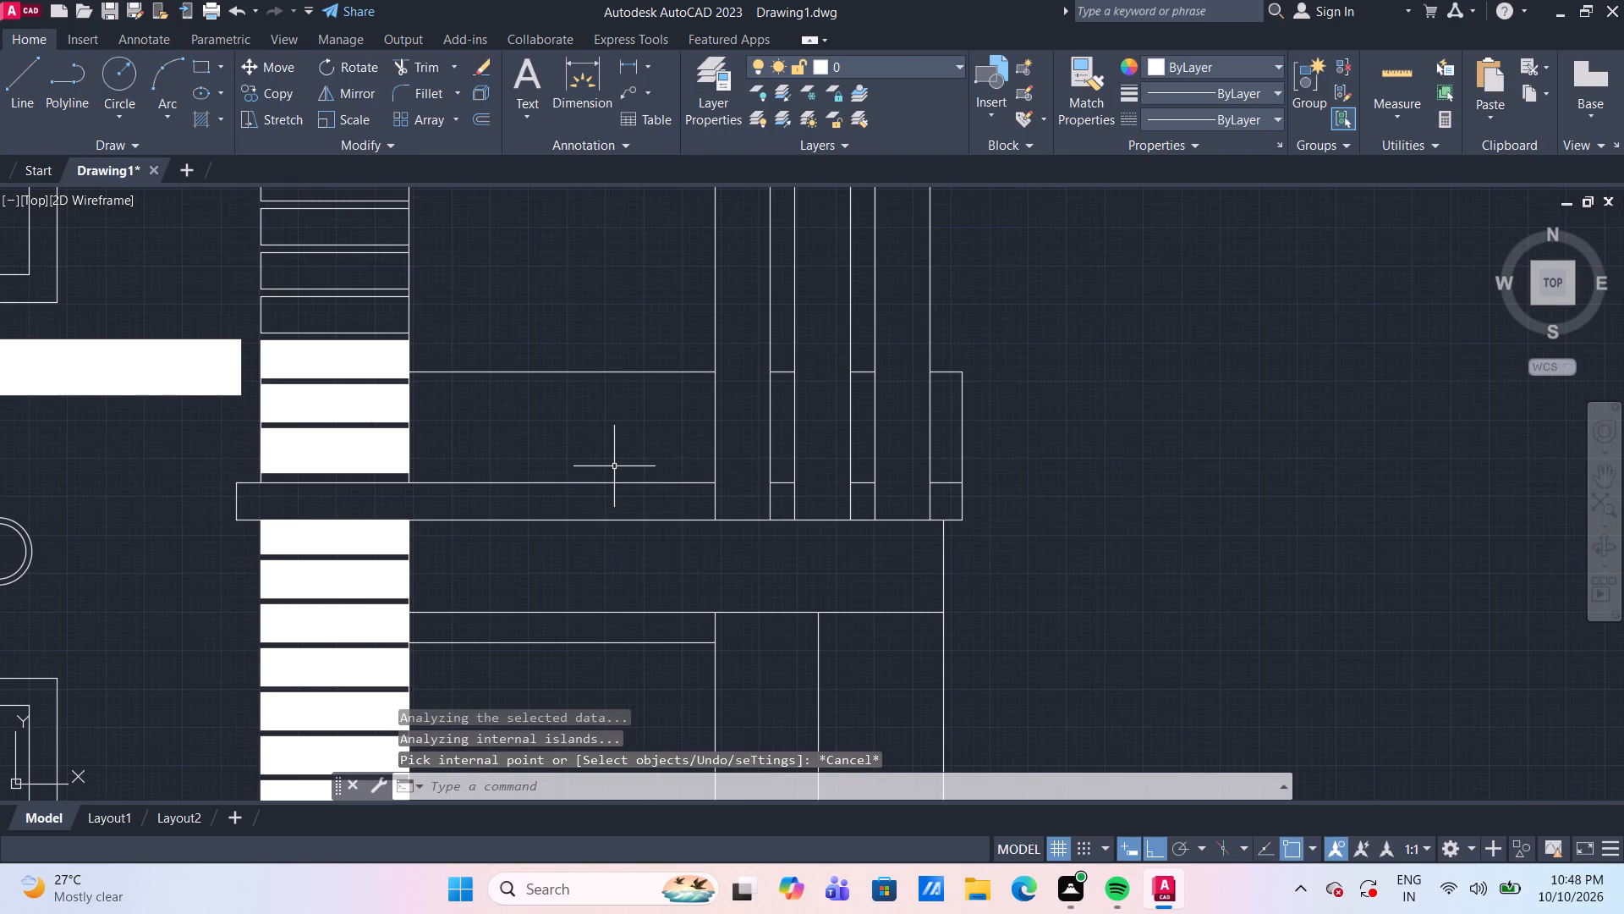
scroll(428, 487, "up", 2)
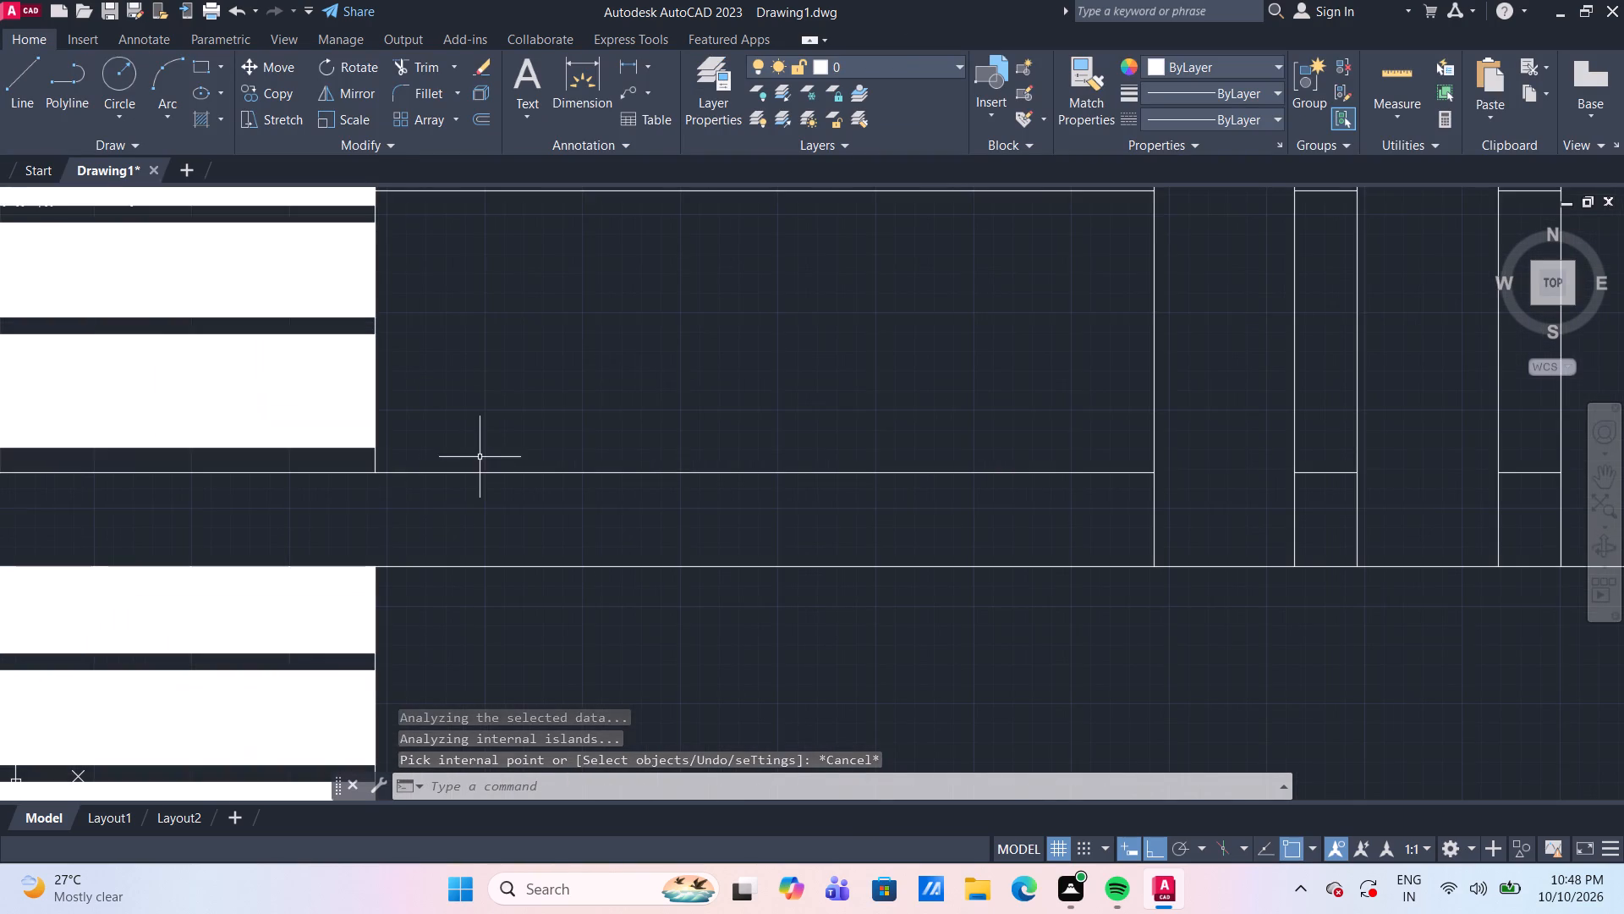
scroll(488, 444, "down", 3)
scroll(561, 411, "up", 1)
middle_click_drag(561, 411, 678, 447)
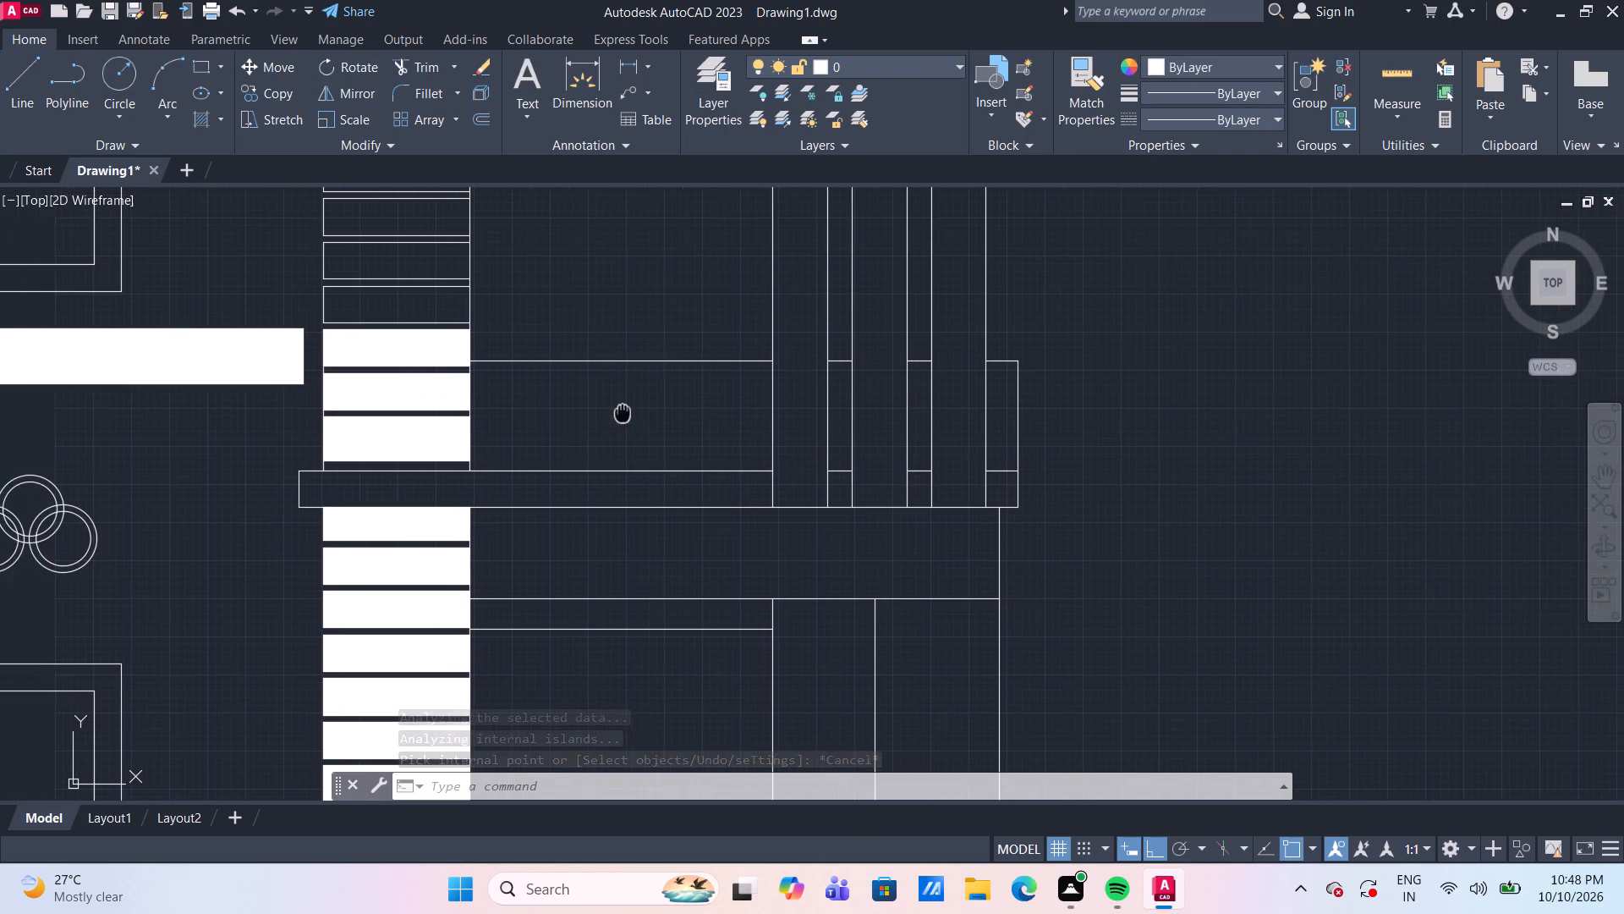
middle_click_drag(678, 447, 710, 469)
scroll(603, 373, "up", 1)
middle_click_drag(604, 373, 612, 403)
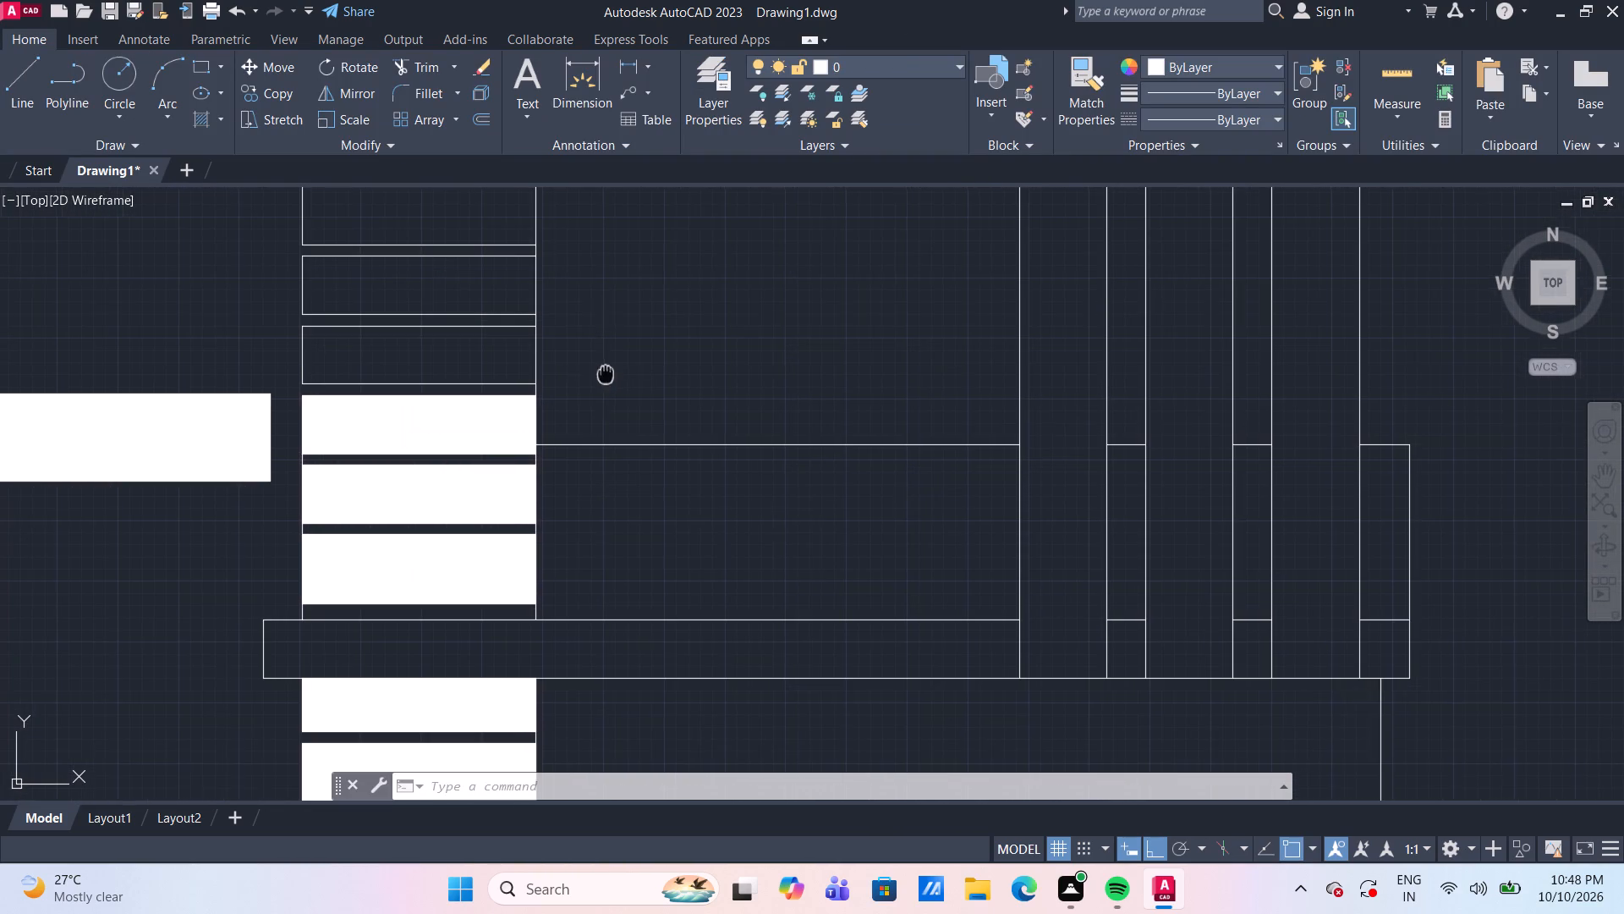
middle_click_drag(612, 403, 628, 473)
left_click(203, 112)
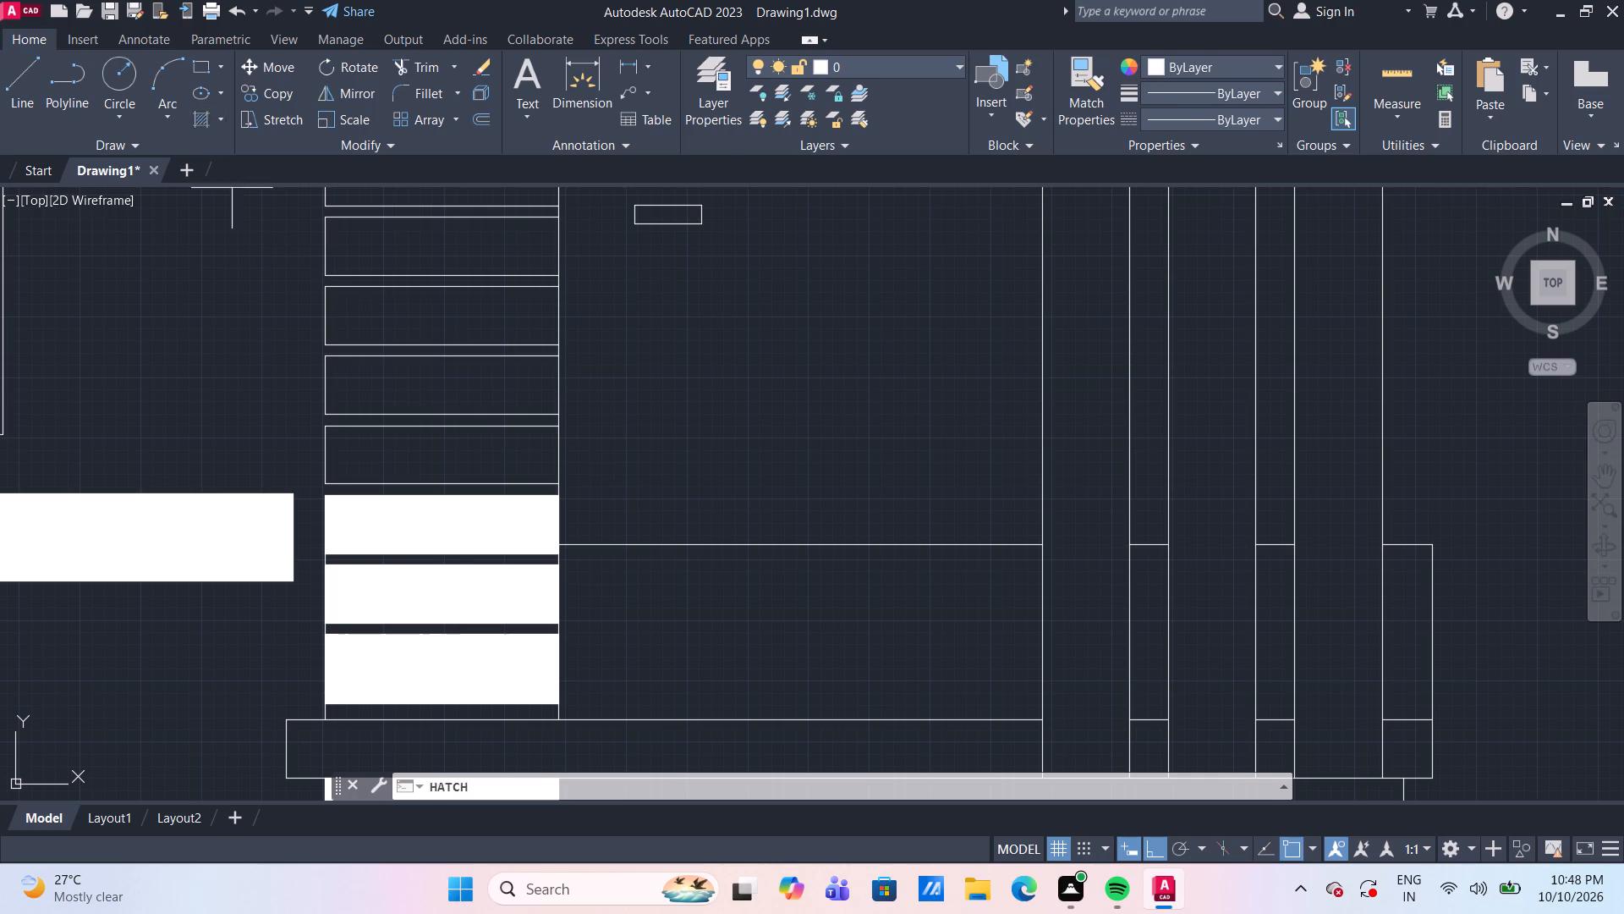
left_click(421, 450)
left_click(435, 396)
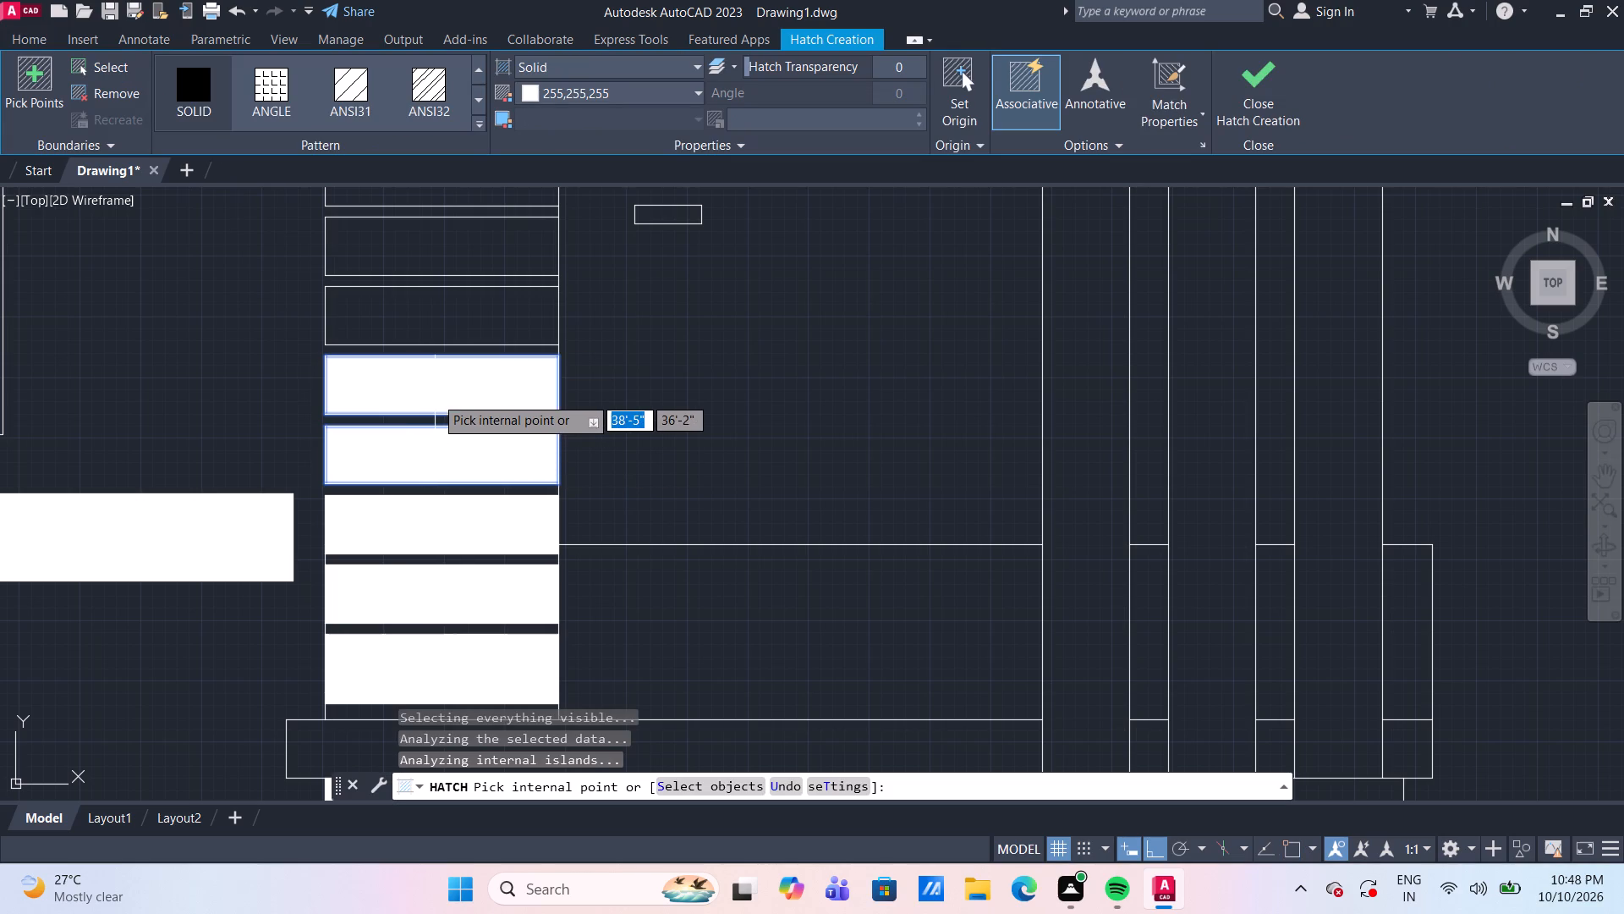
left_click(449, 321)
left_click(464, 255)
Add the remaining nine central column blocks, up to the underside of the upper slab band, to the solid 255,255,255 hatch.
scroll(464, 255, "down", 2)
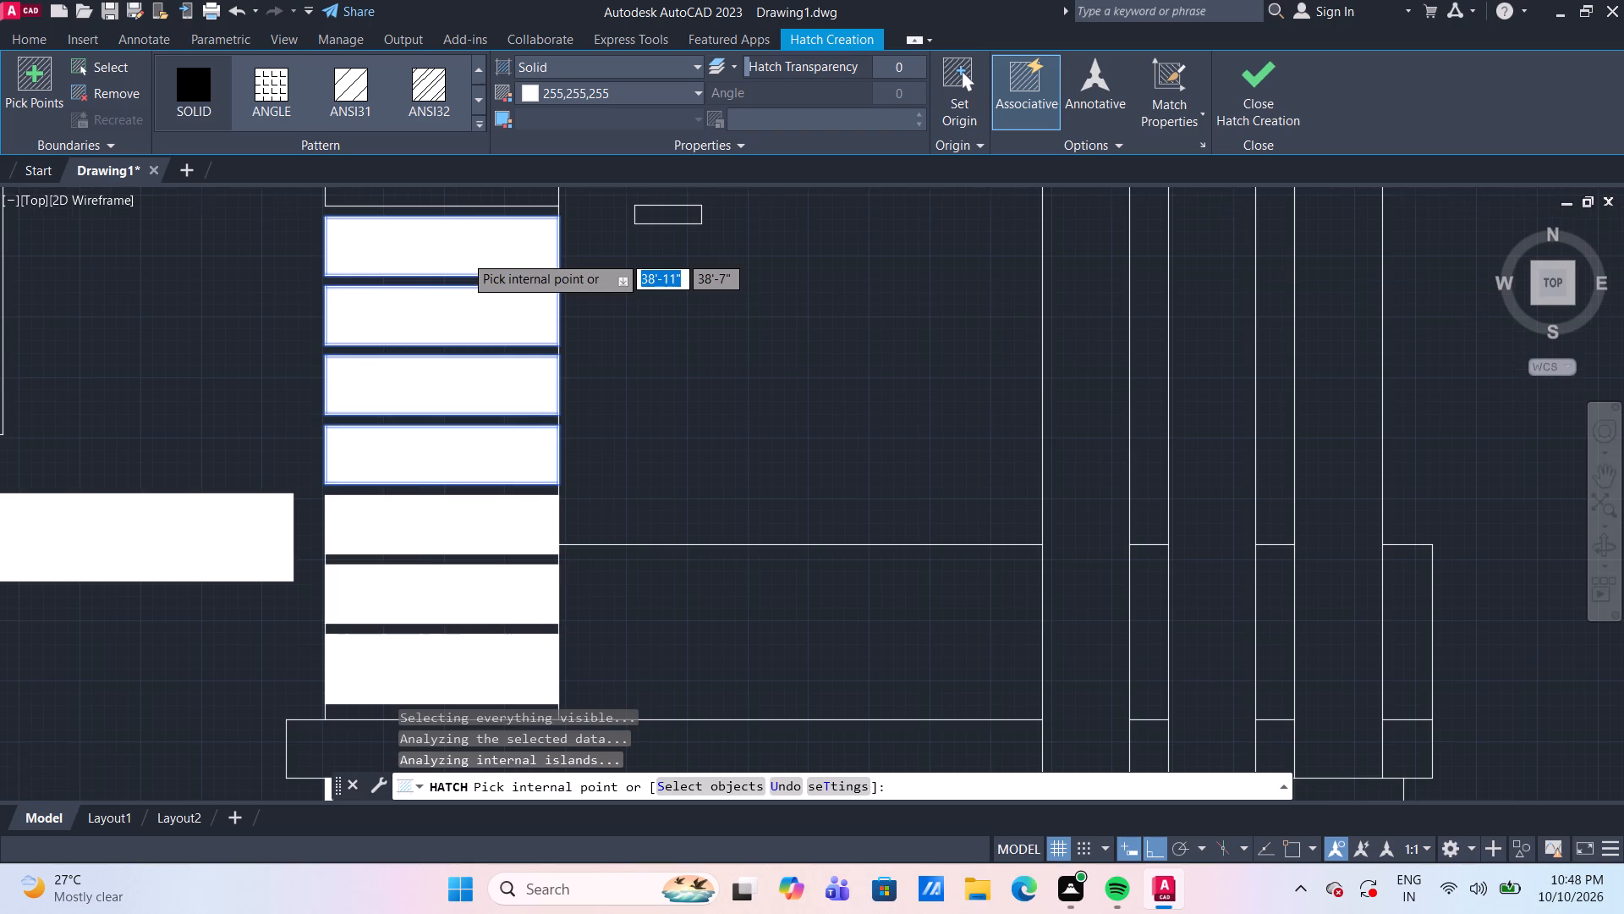
scroll(464, 255, "down", 1)
scroll(507, 287, "up", 2)
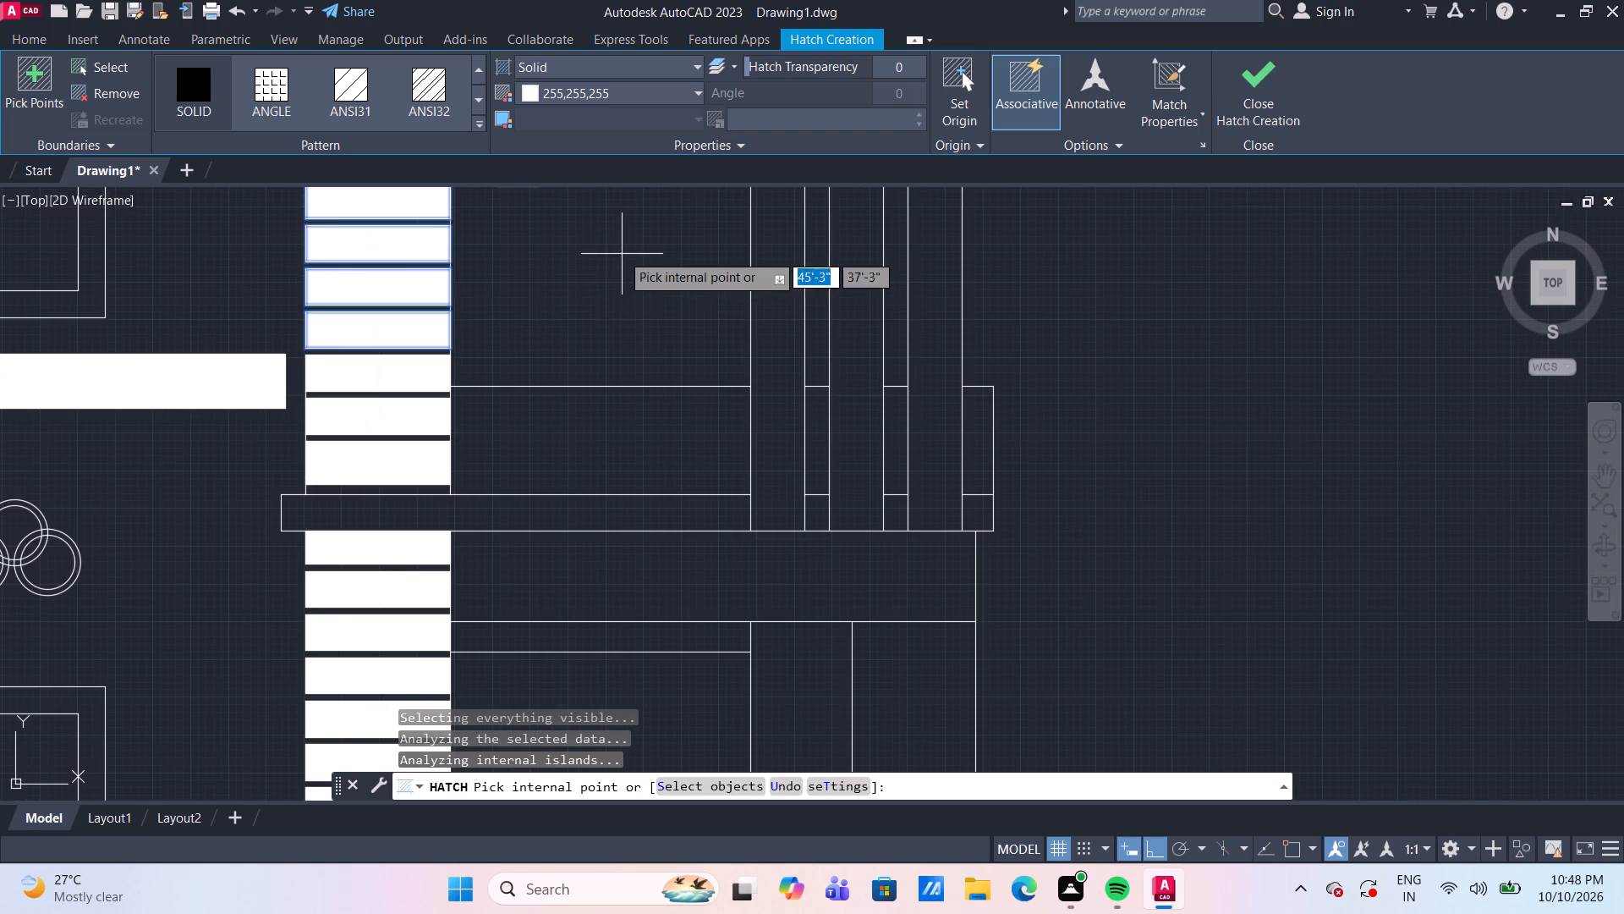
middle_click_drag(585, 262, 700, 672)
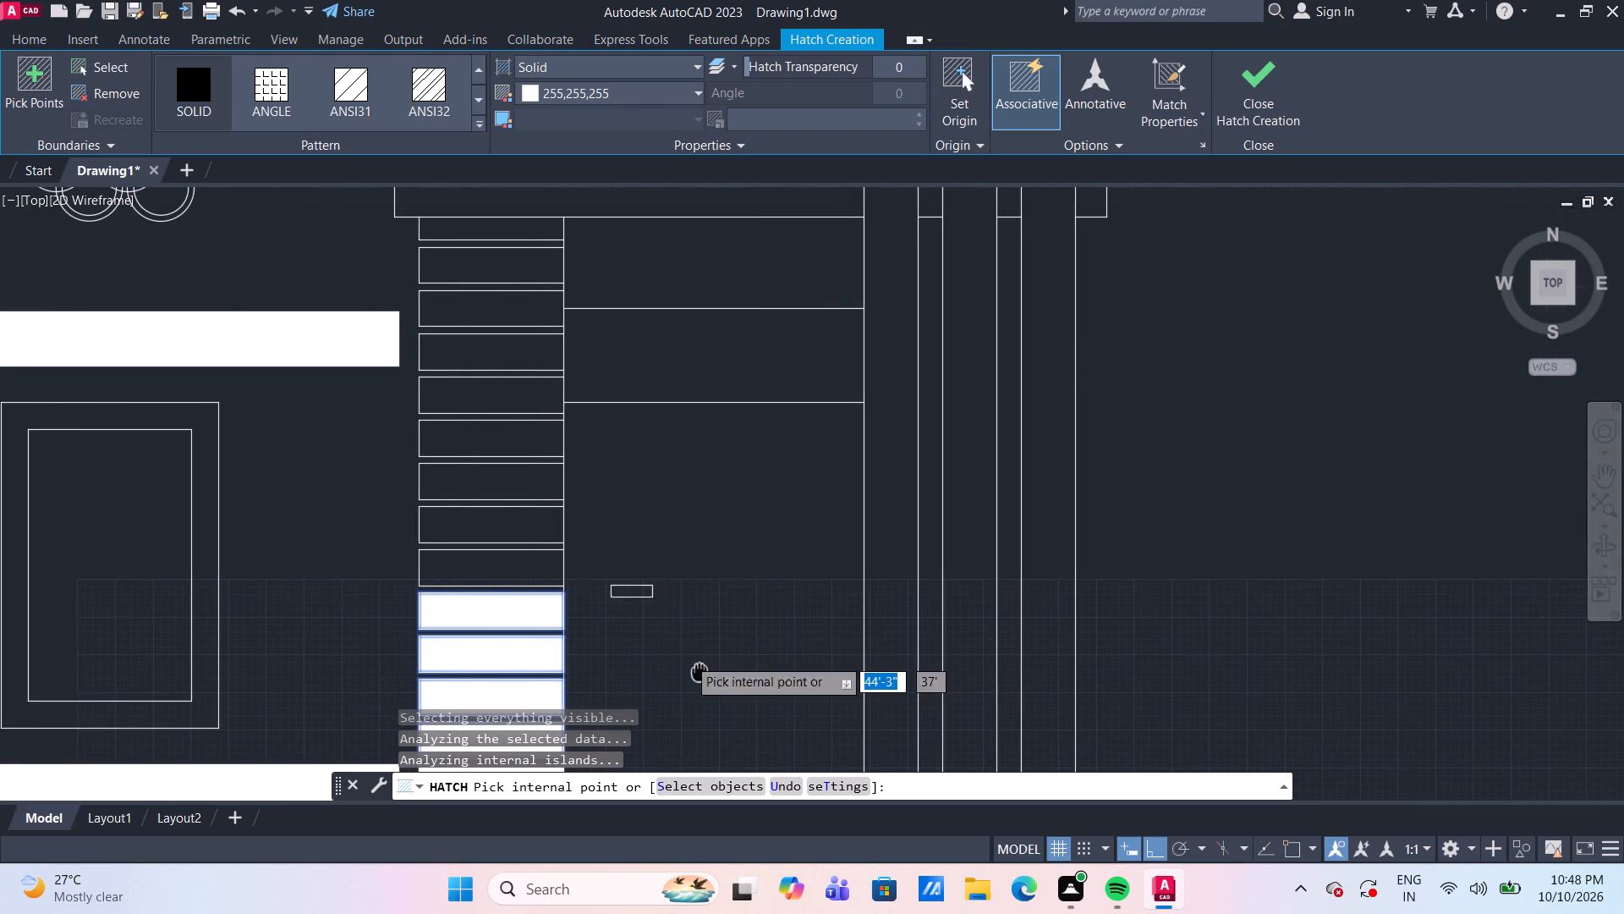
left_click(482, 570)
left_click(480, 536)
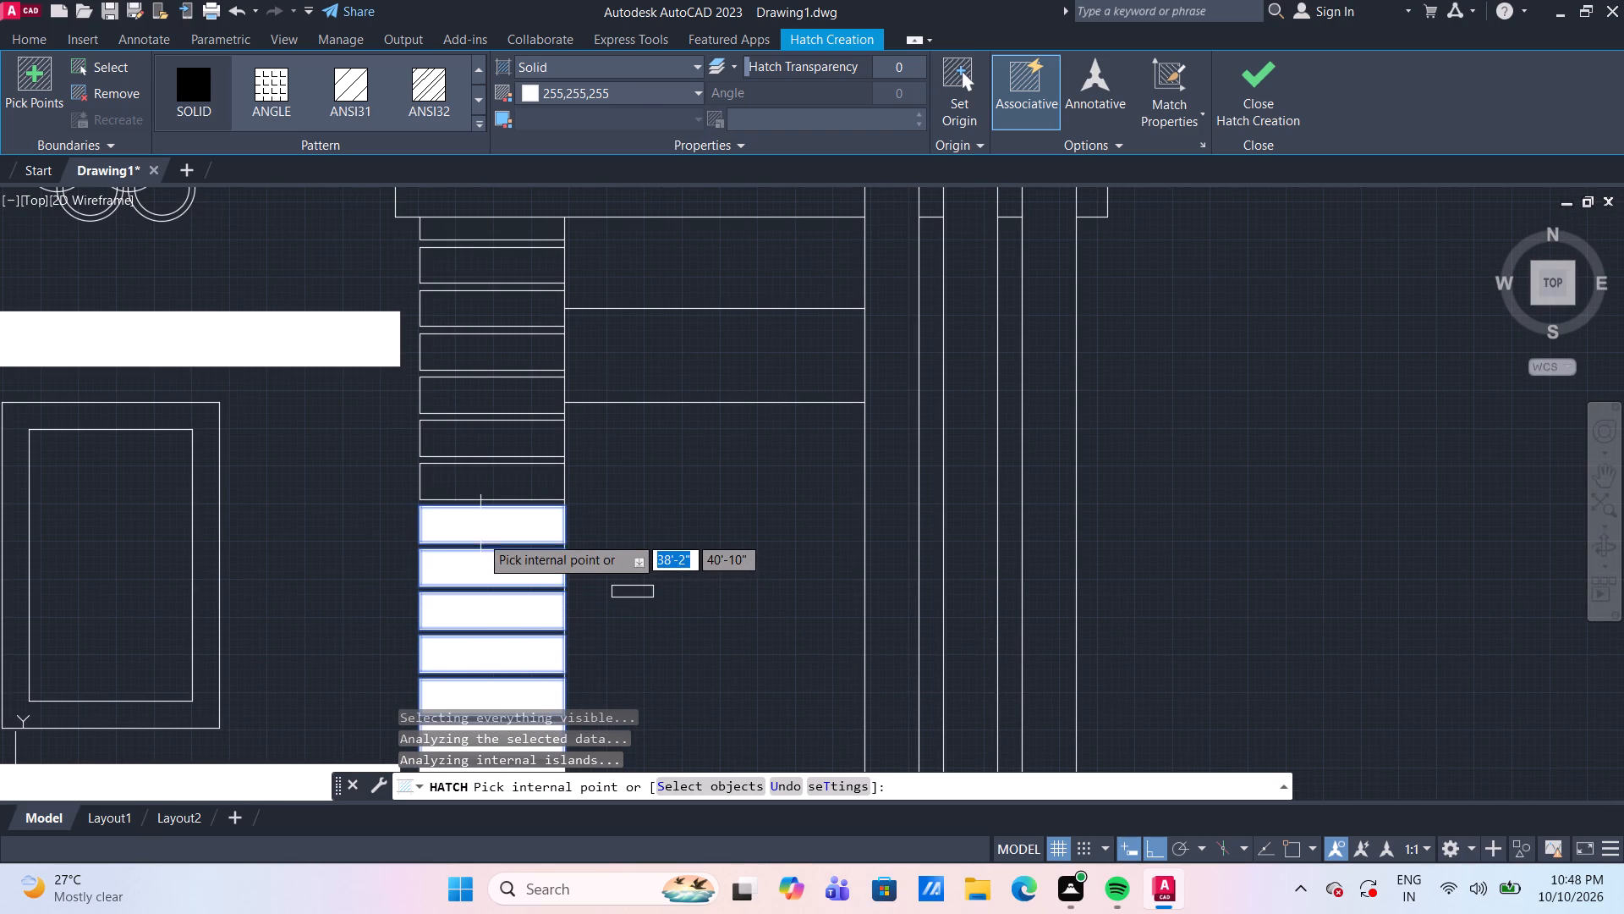
left_click(480, 498)
left_click(480, 445)
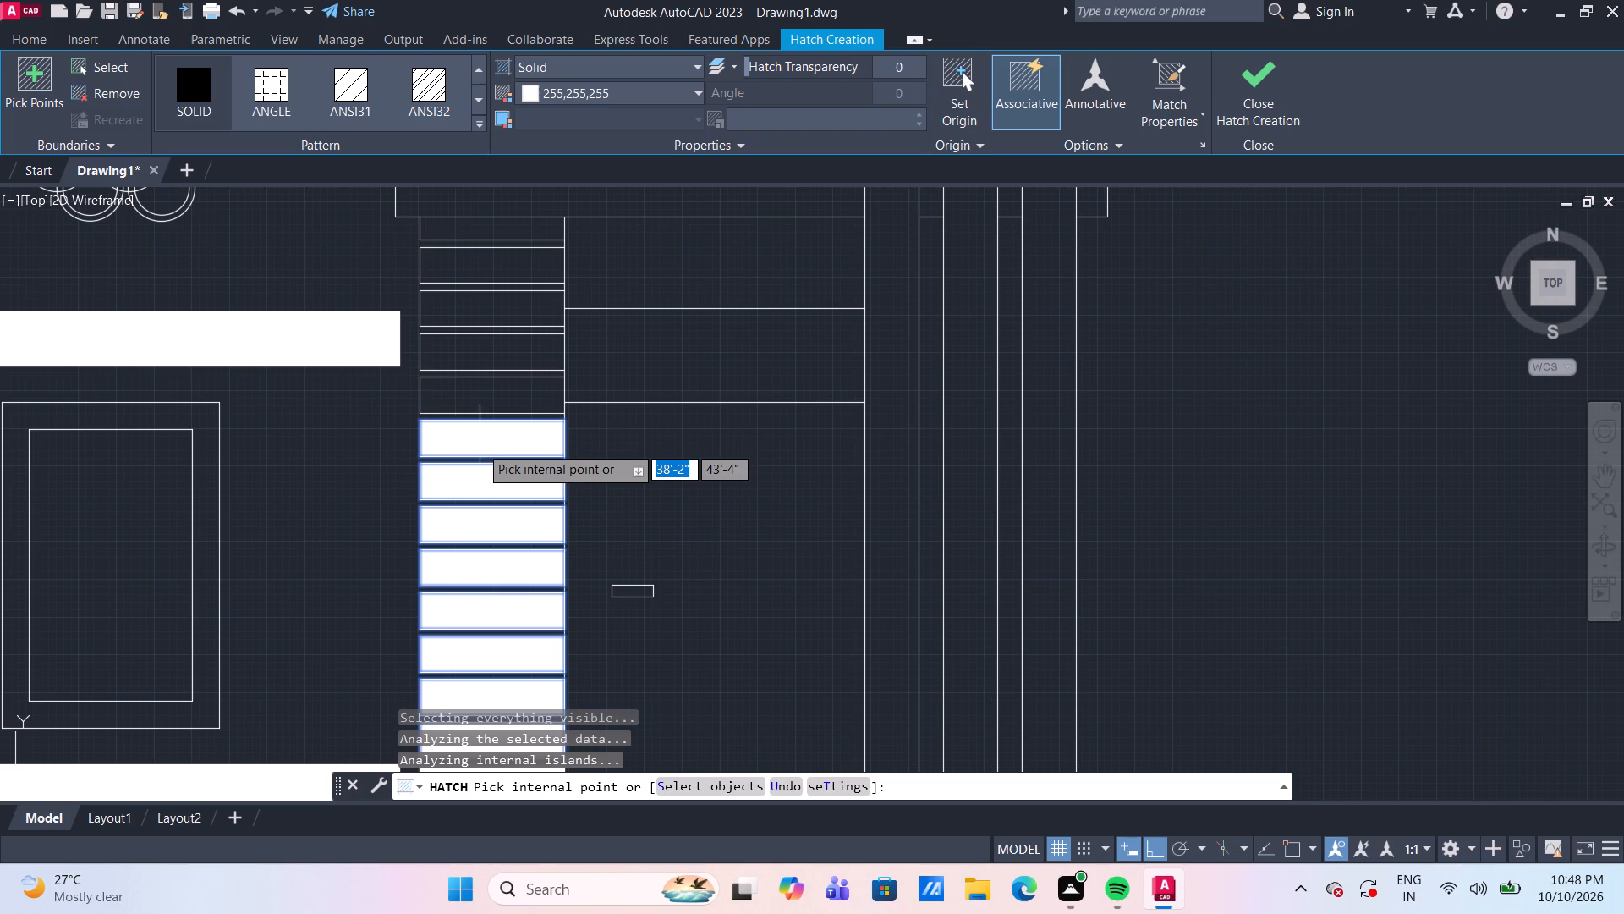
left_click(486, 399)
left_click(499, 359)
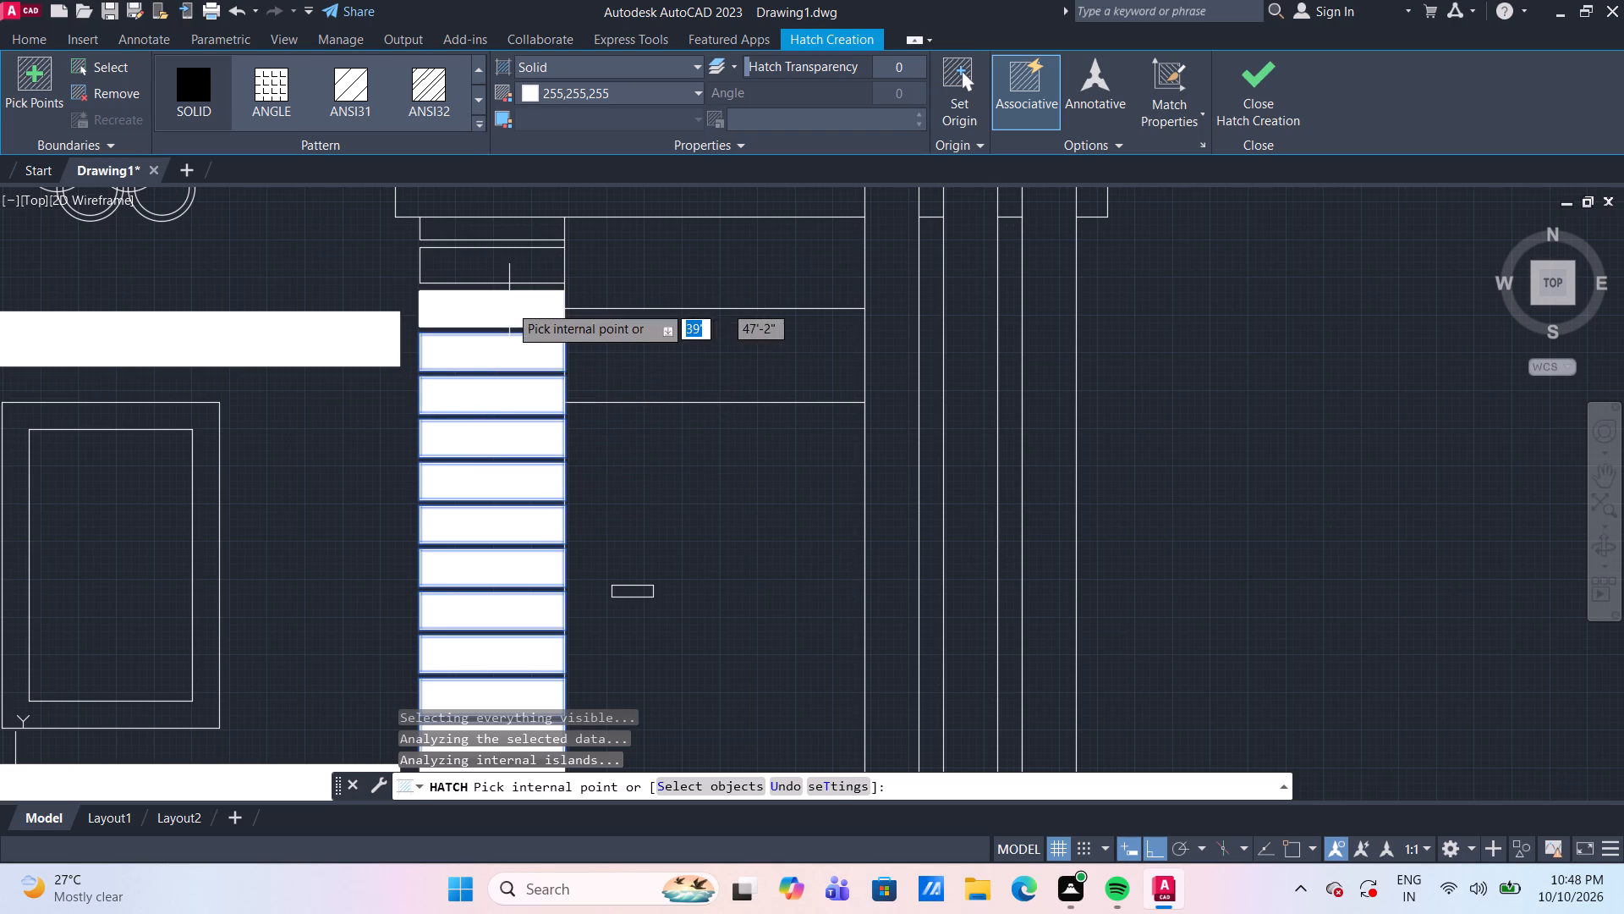
left_click(509, 305)
left_click(508, 276)
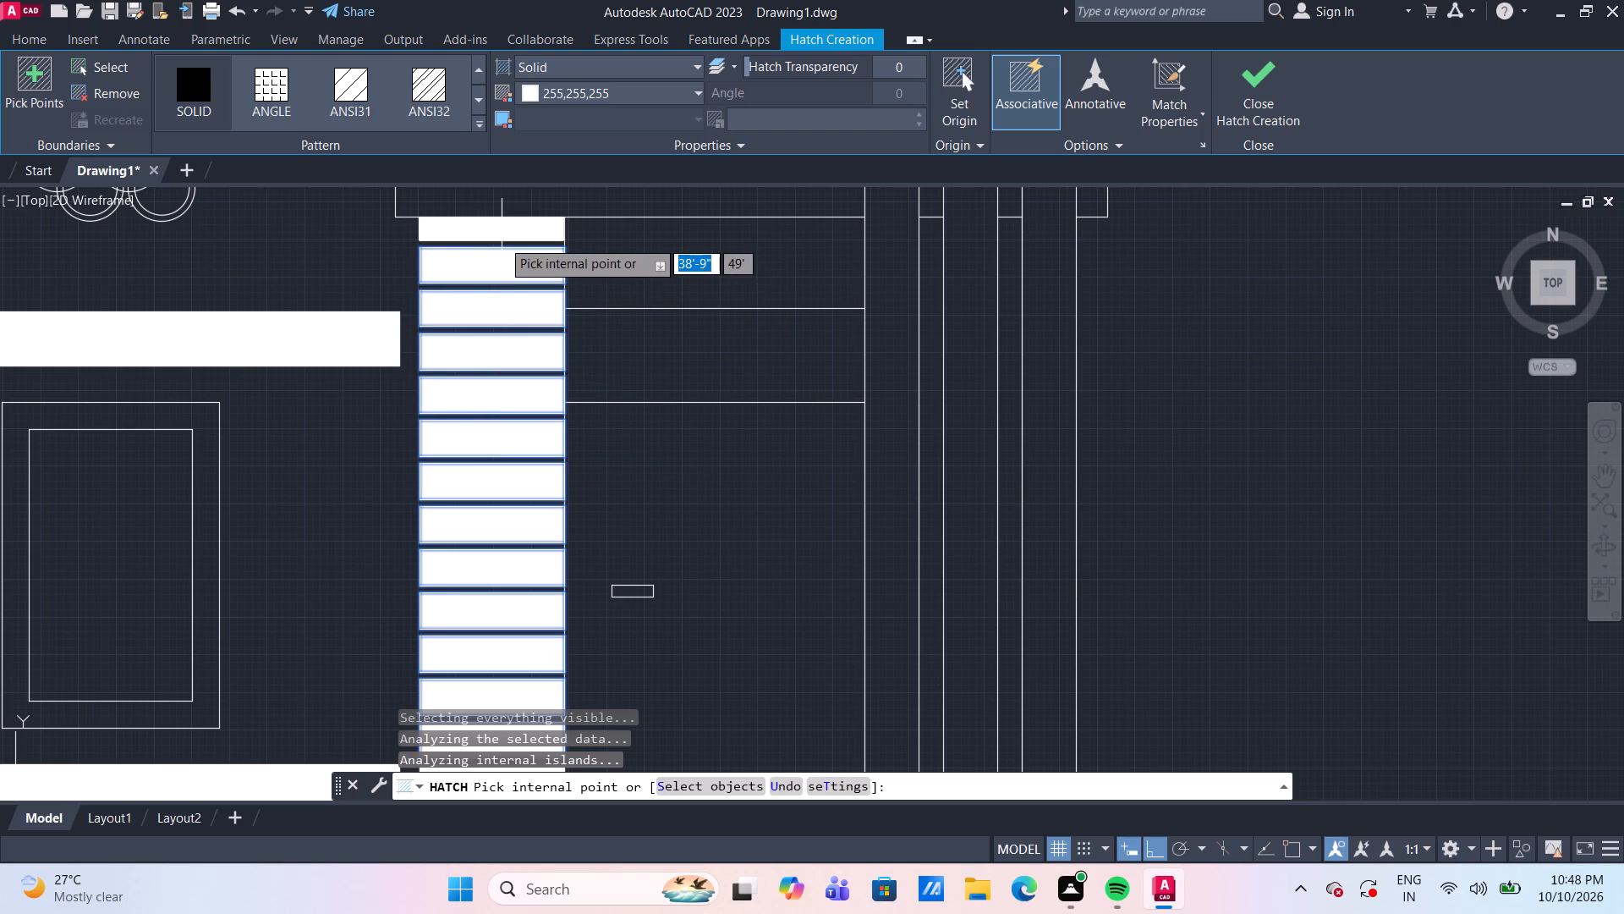
left_click(502, 240)
Add the first five central column blocks above the upper slab band to the solid 255,255,255 hatch.
scroll(642, 266, "down", 2)
middle_click_drag(651, 207, 630, 377)
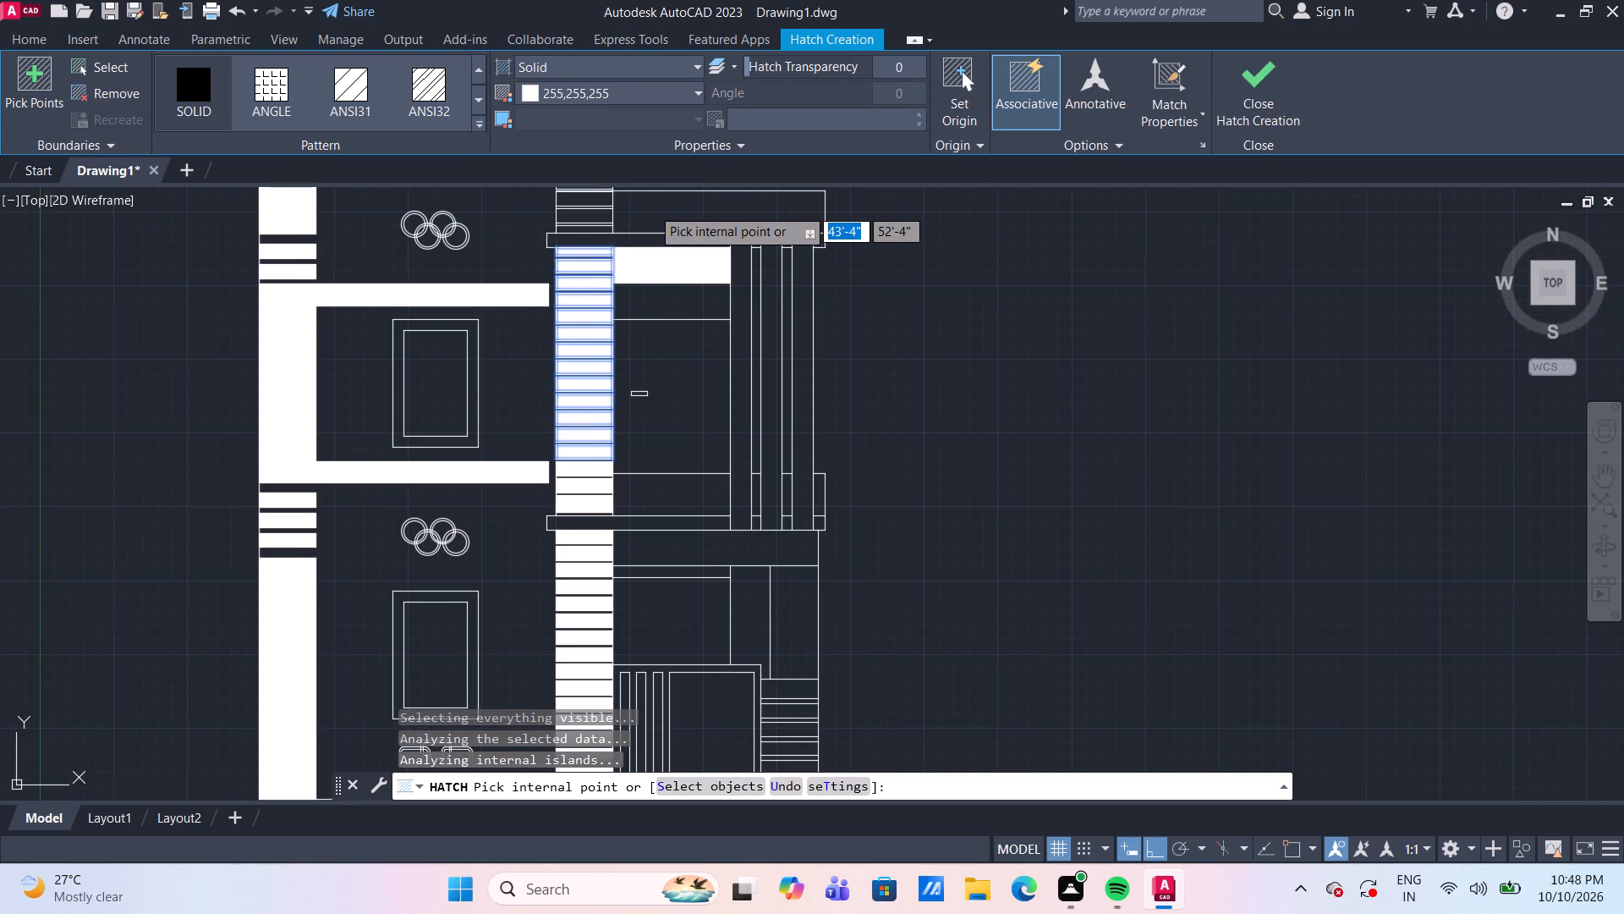
middle_click_drag(630, 377, 624, 502)
scroll(566, 504, "up", 3)
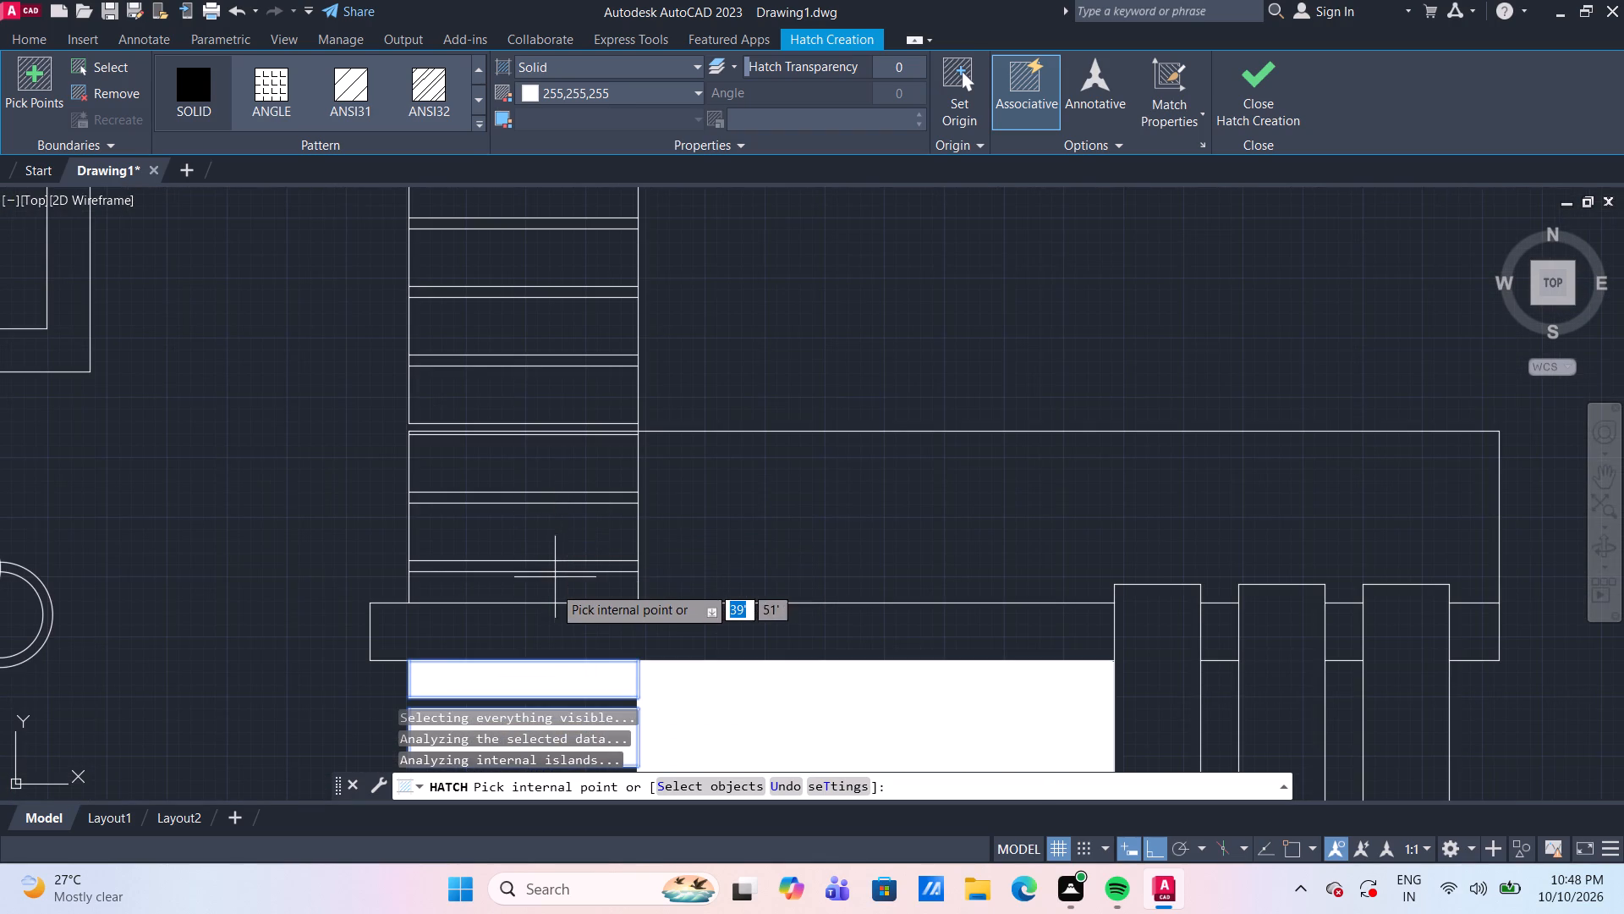
left_click(540, 592)
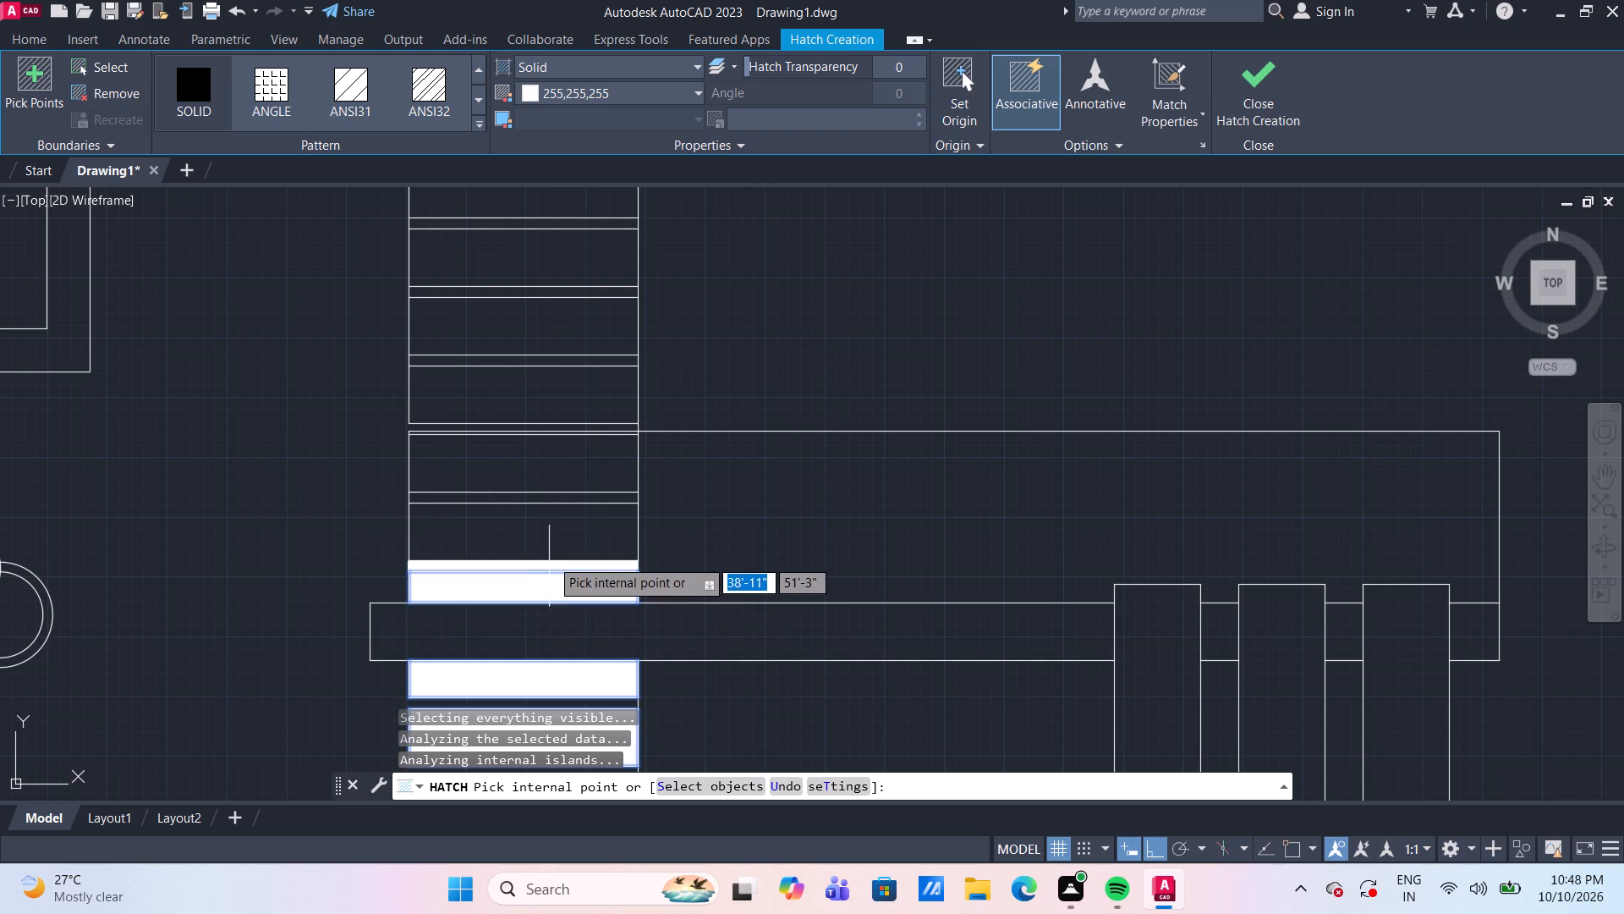
left_click(553, 540)
left_click(551, 473)
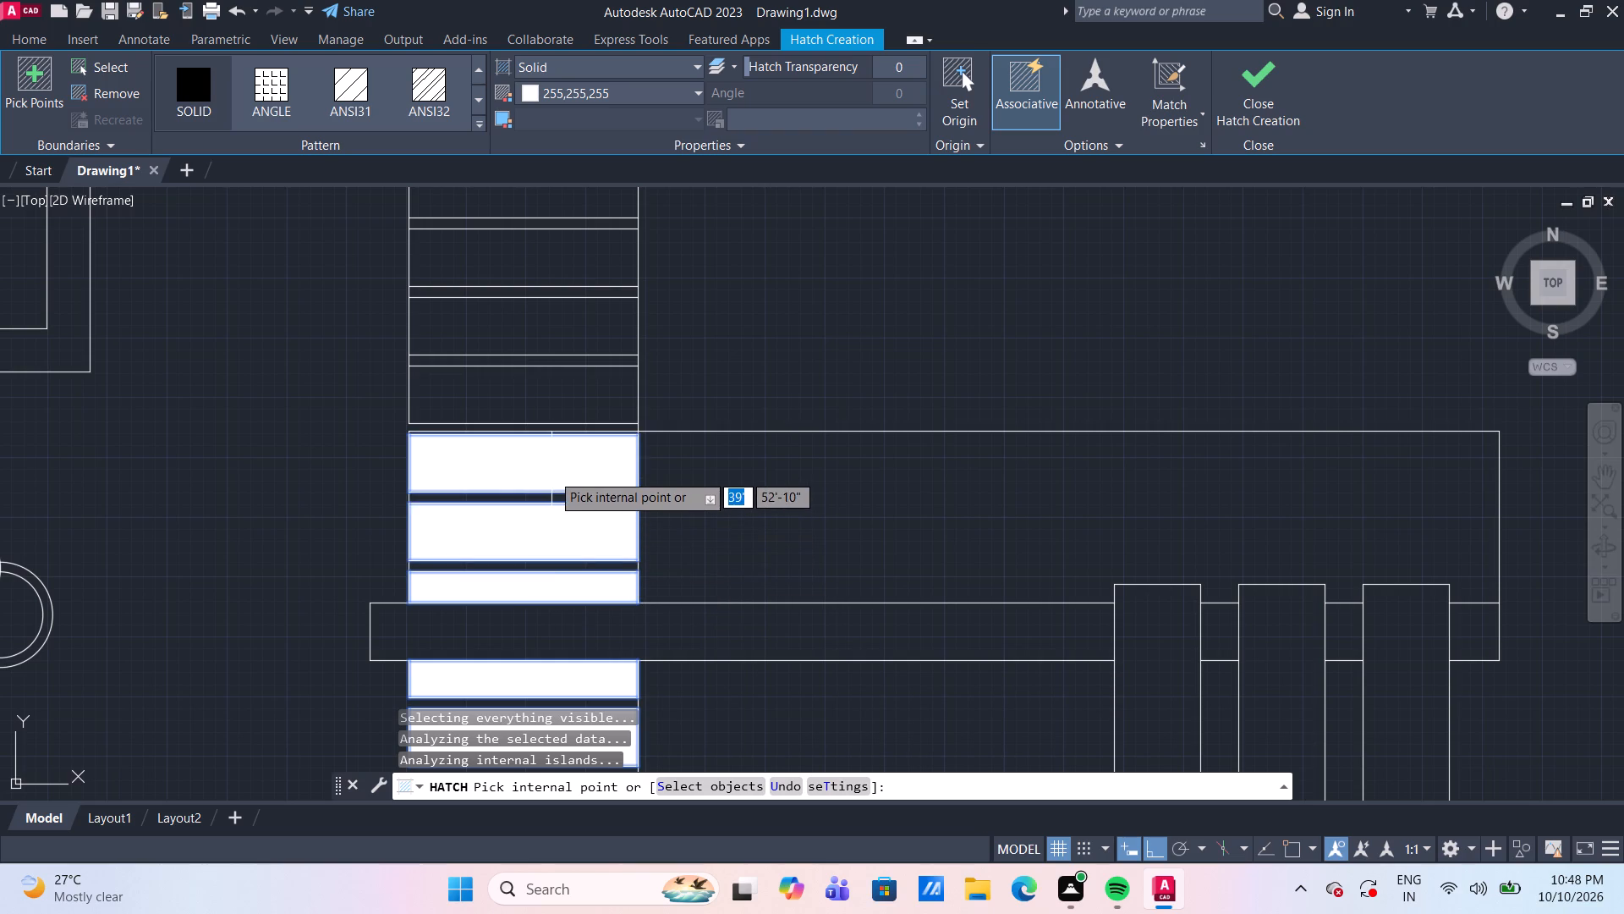
scroll(557, 433, "up", 3)
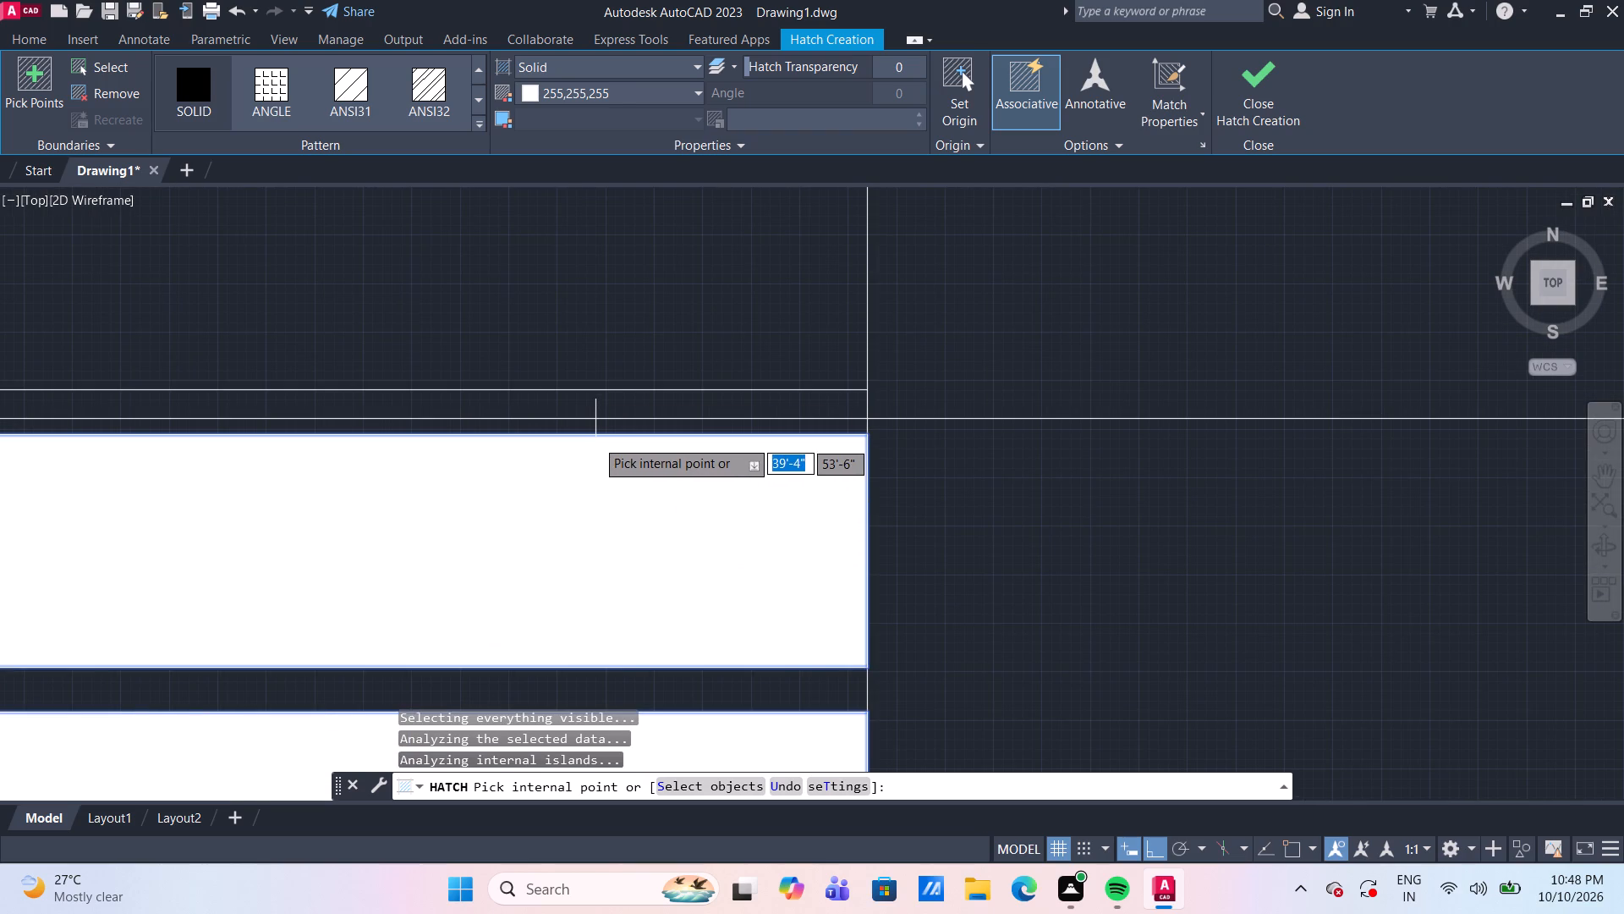
left_click(579, 322)
scroll(631, 321, "down", 4)
scroll(644, 260, "up", 2)
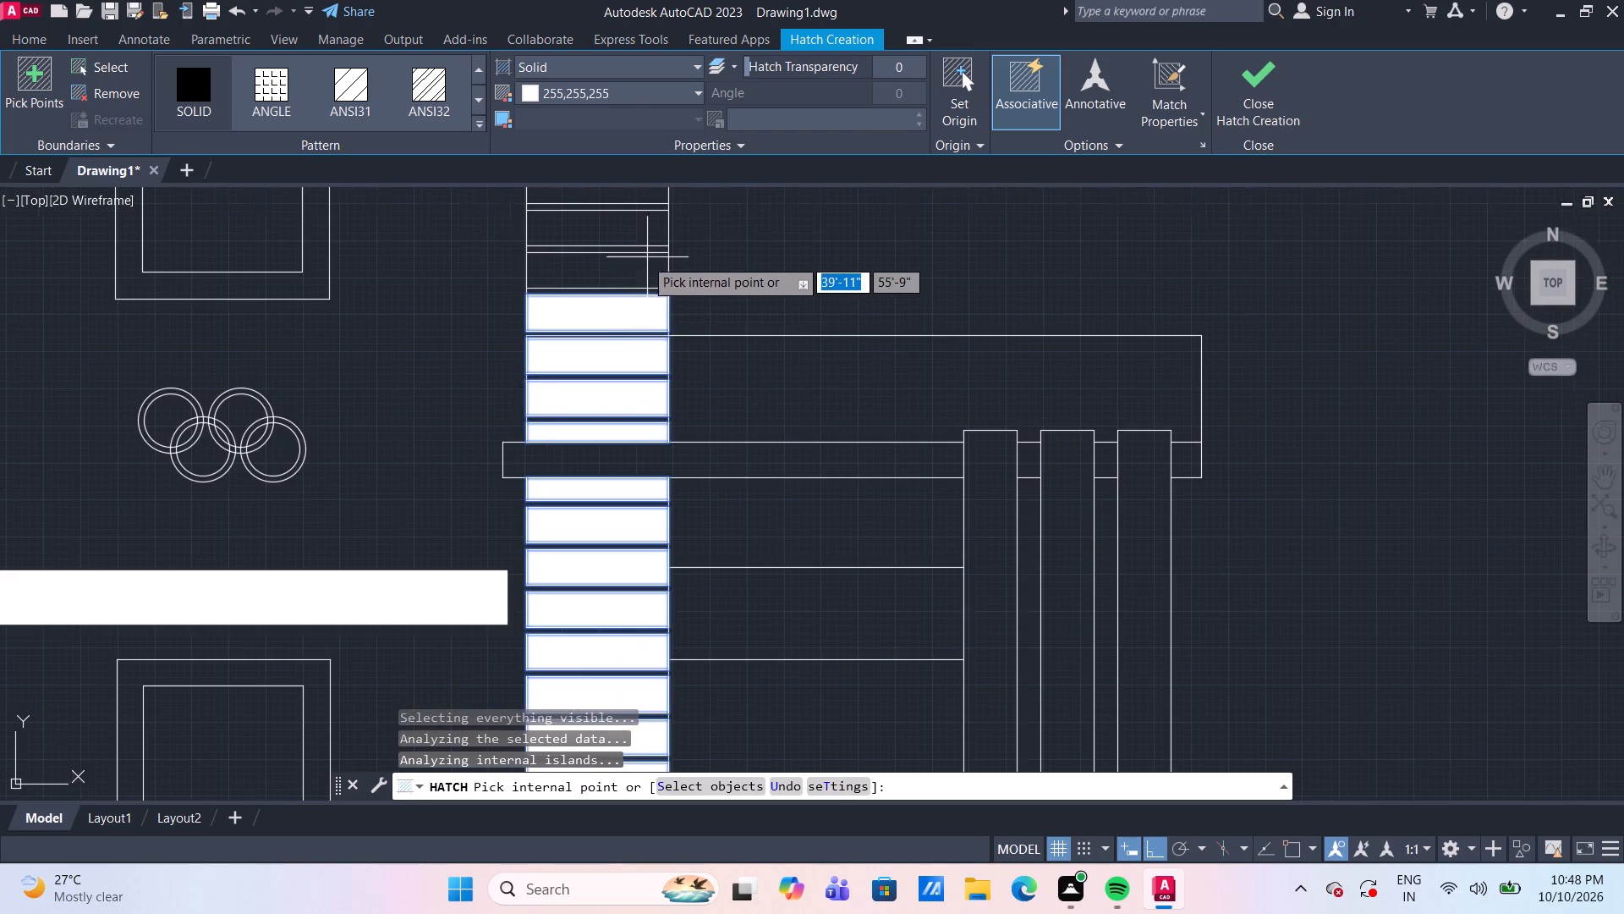
scroll(644, 260, "up", 1)
left_click(638, 275)
scroll(638, 275, "down", 3)
middle_click_drag(743, 283, 748, 304)
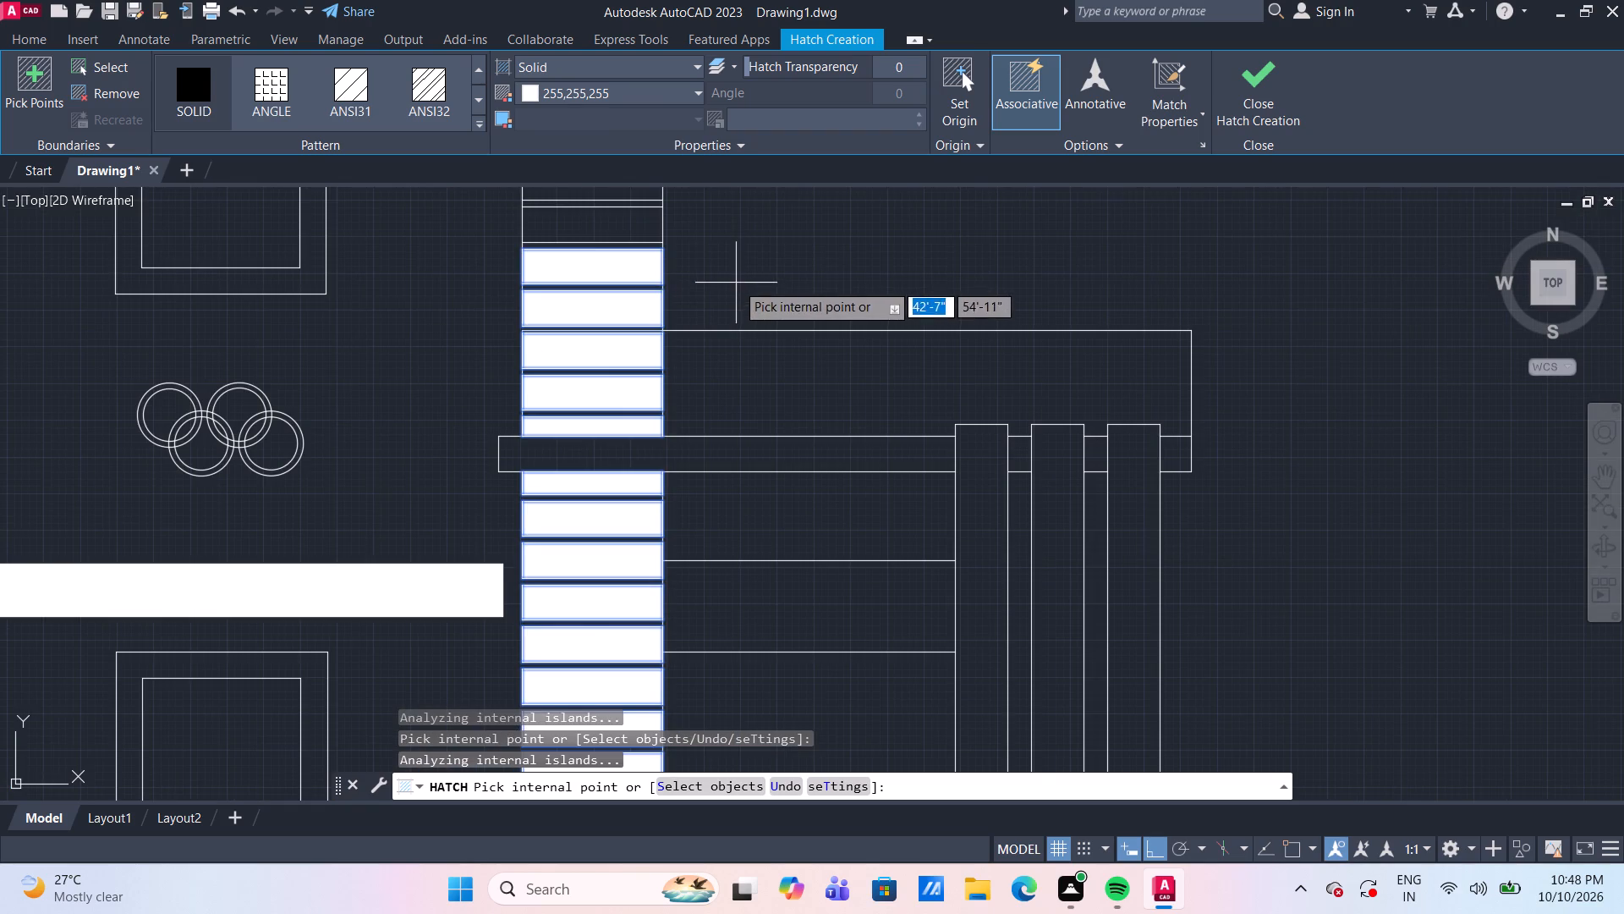
Hatch the next six central column blocks going upward with the solid pattern in color 255,255,255.
middle_click_drag(748, 304, 759, 482)
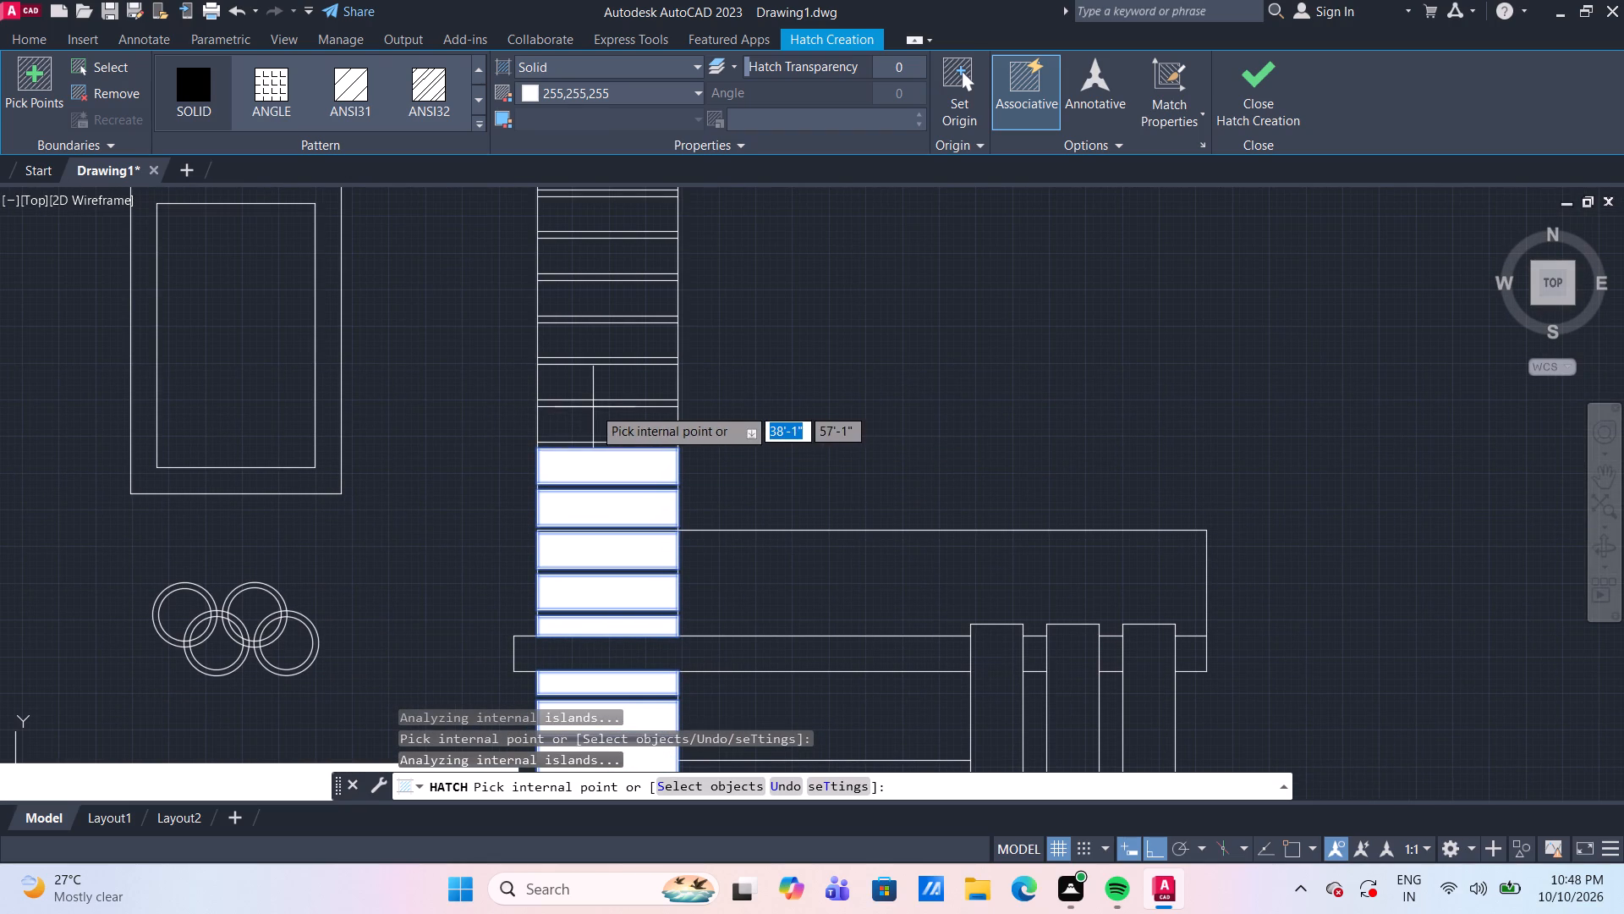
left_click(593, 425)
left_click(600, 384)
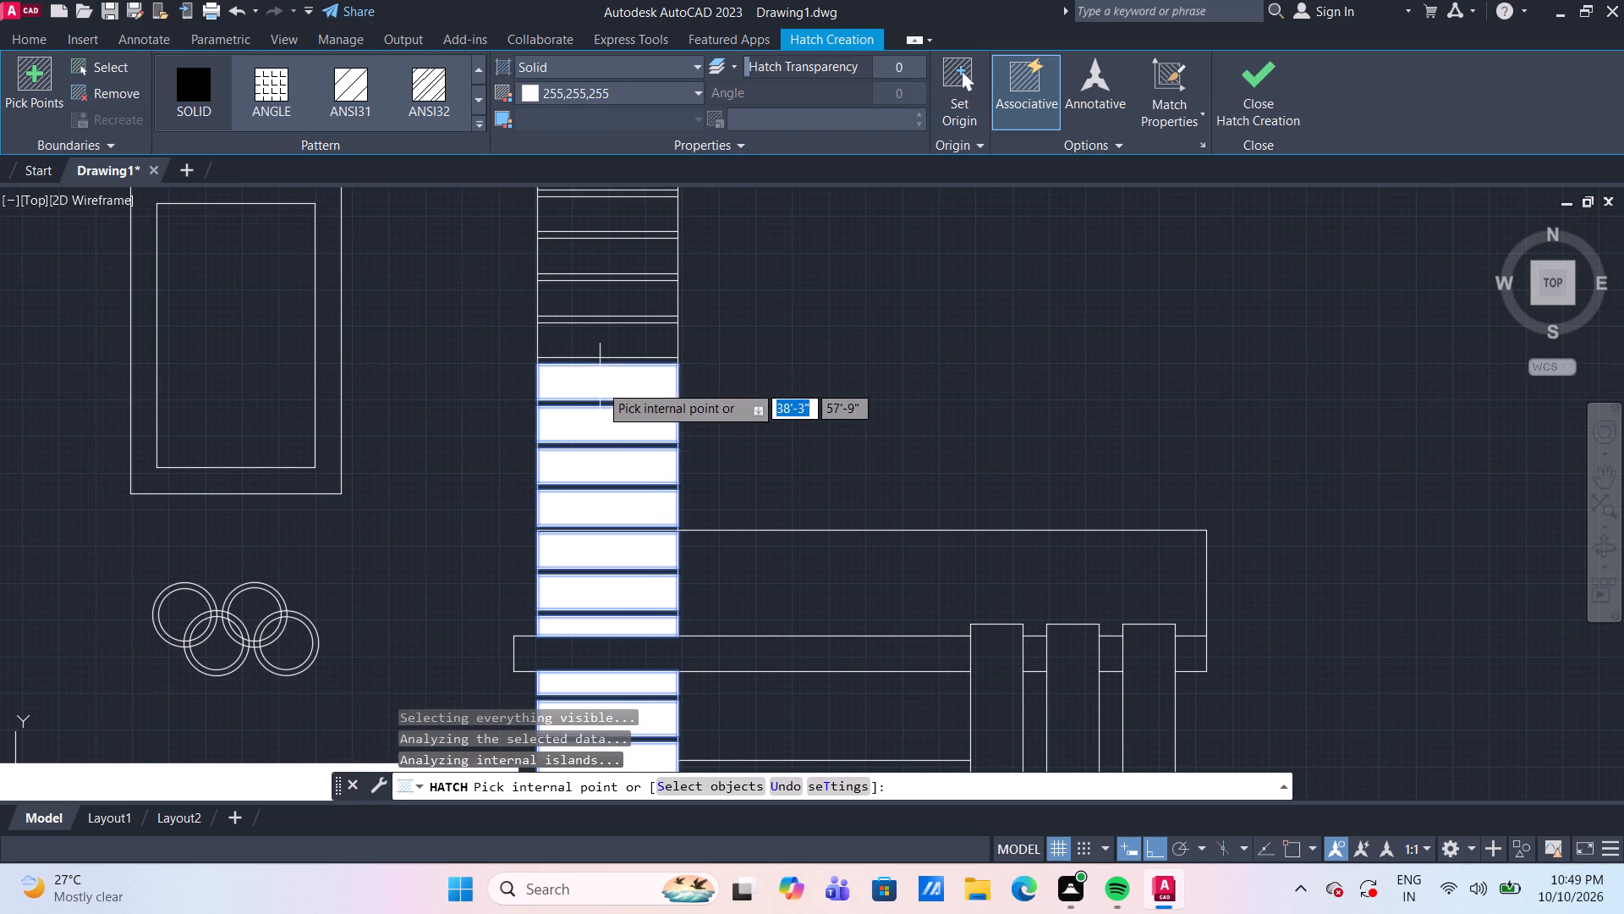
left_click(611, 338)
left_click(612, 299)
left_click(611, 265)
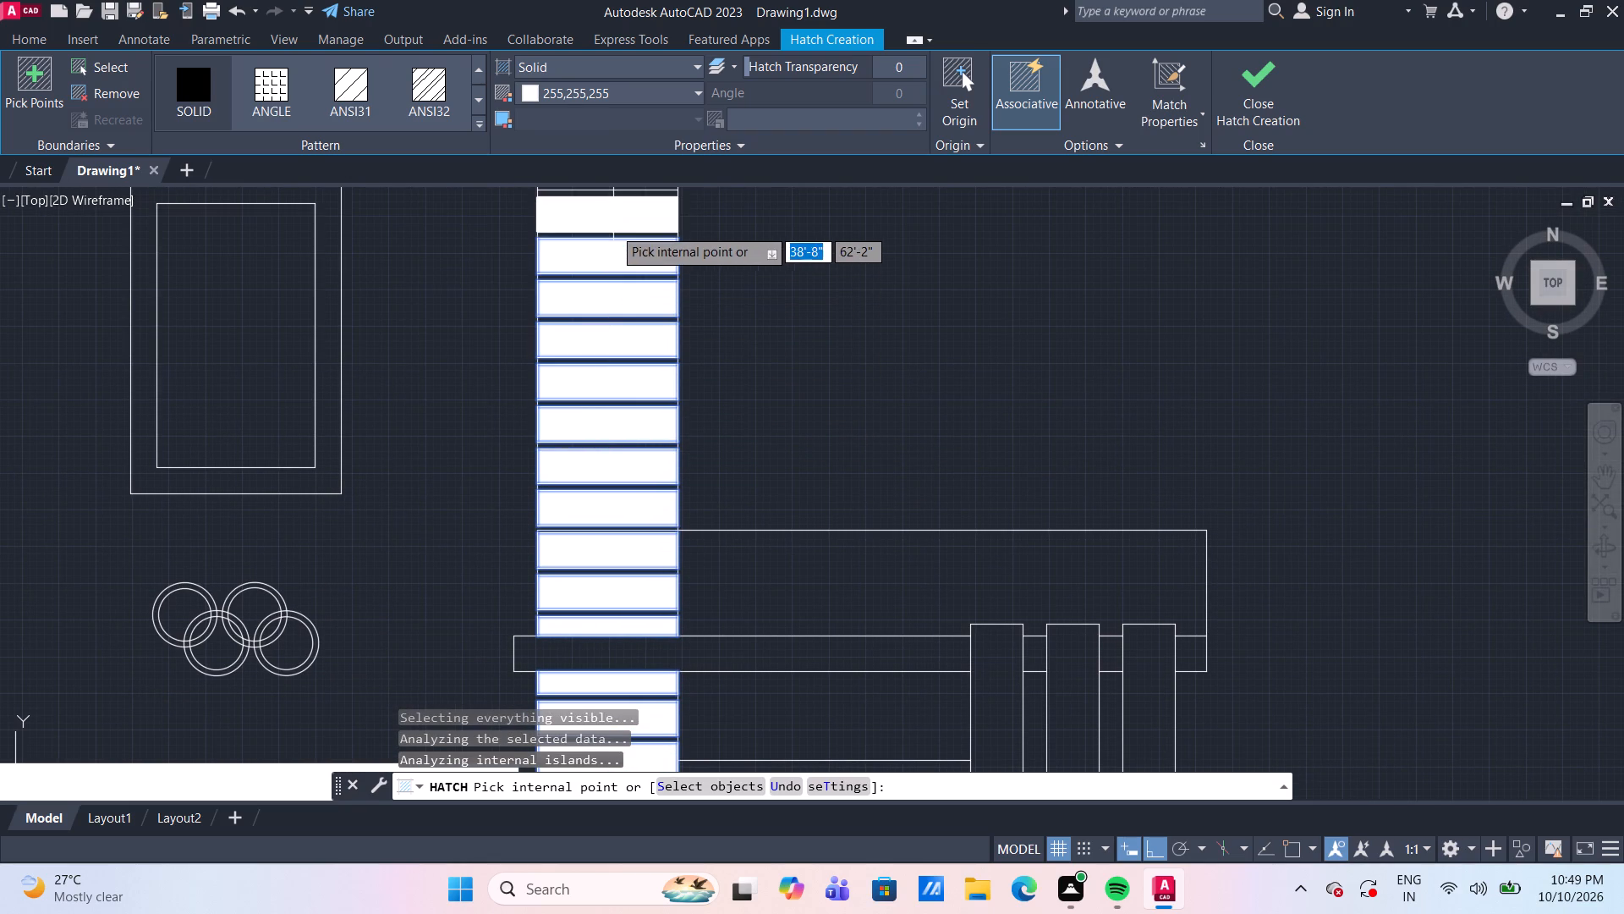
left_click(613, 228)
Hatch the last five full blocks at the top of the central column in solid 255,255,255 and finish the hatch.
scroll(710, 276, "down", 2)
middle_click_drag(741, 267, 713, 531)
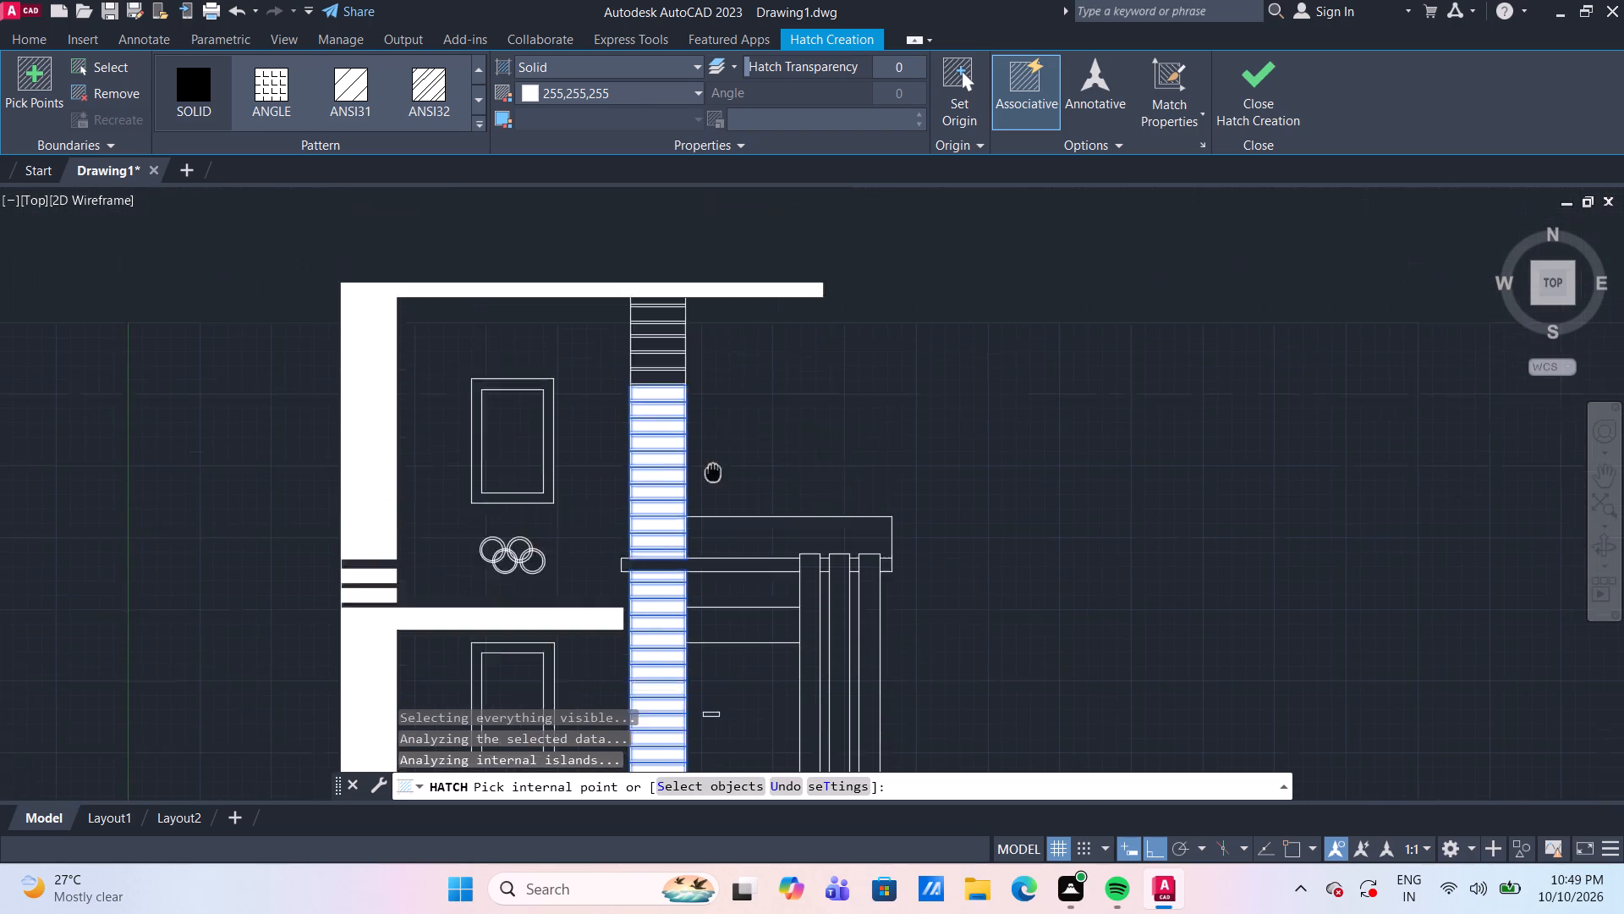
middle_click_drag(713, 531, 712, 531)
scroll(691, 488, "up", 4)
left_click_drag(464, 590, 468, 580)
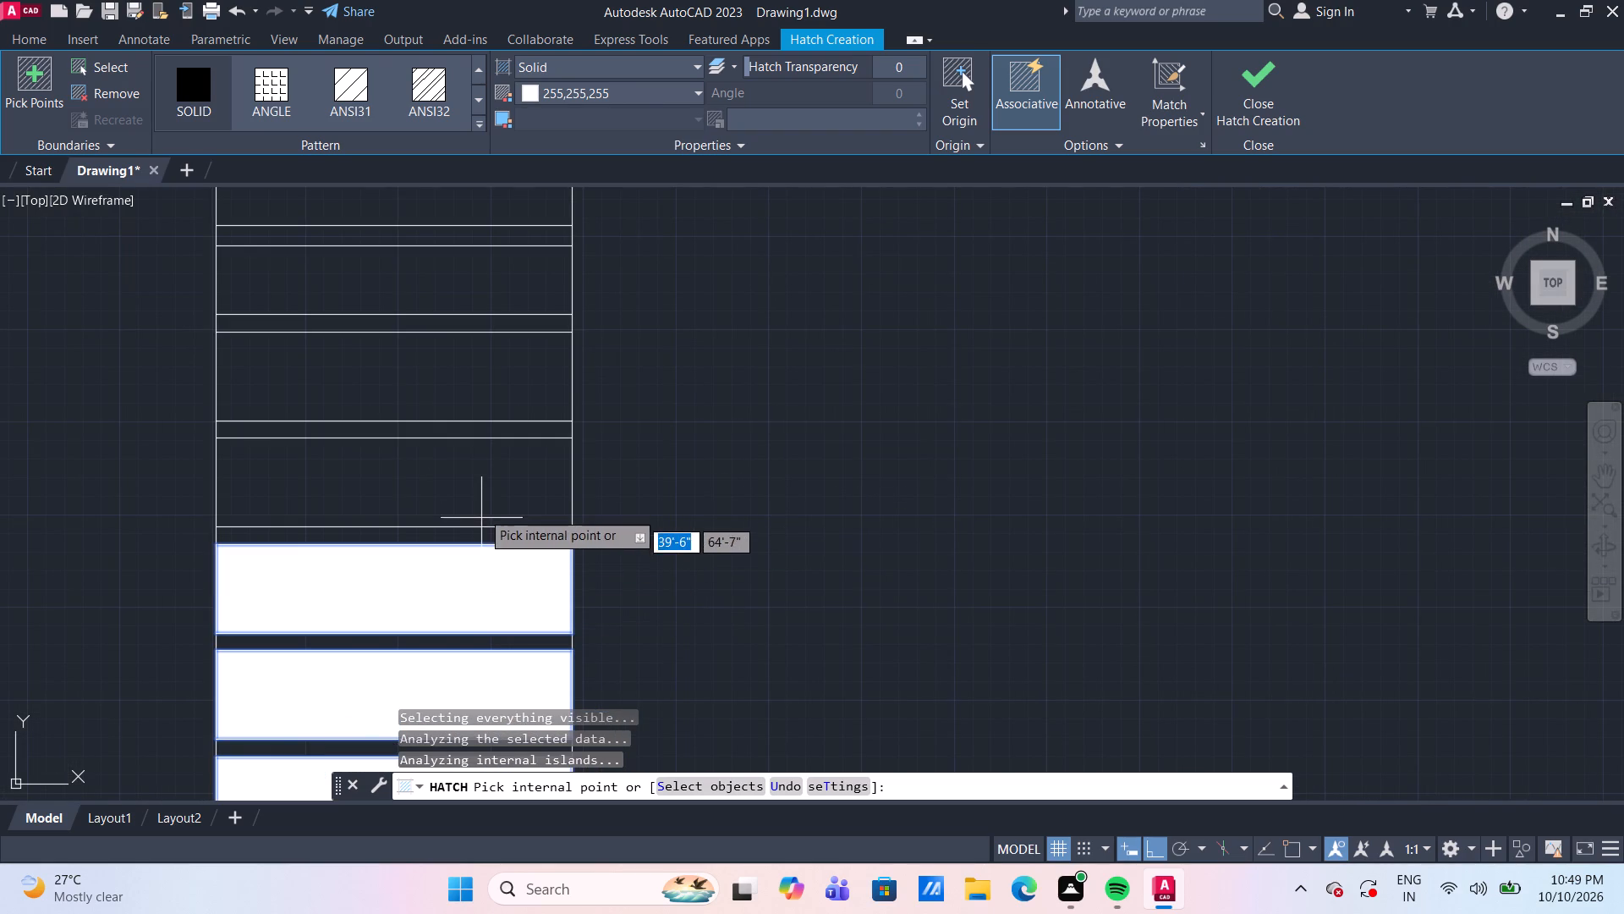
left_click_drag(483, 488, 484, 481)
left_click(486, 378)
left_click(486, 277)
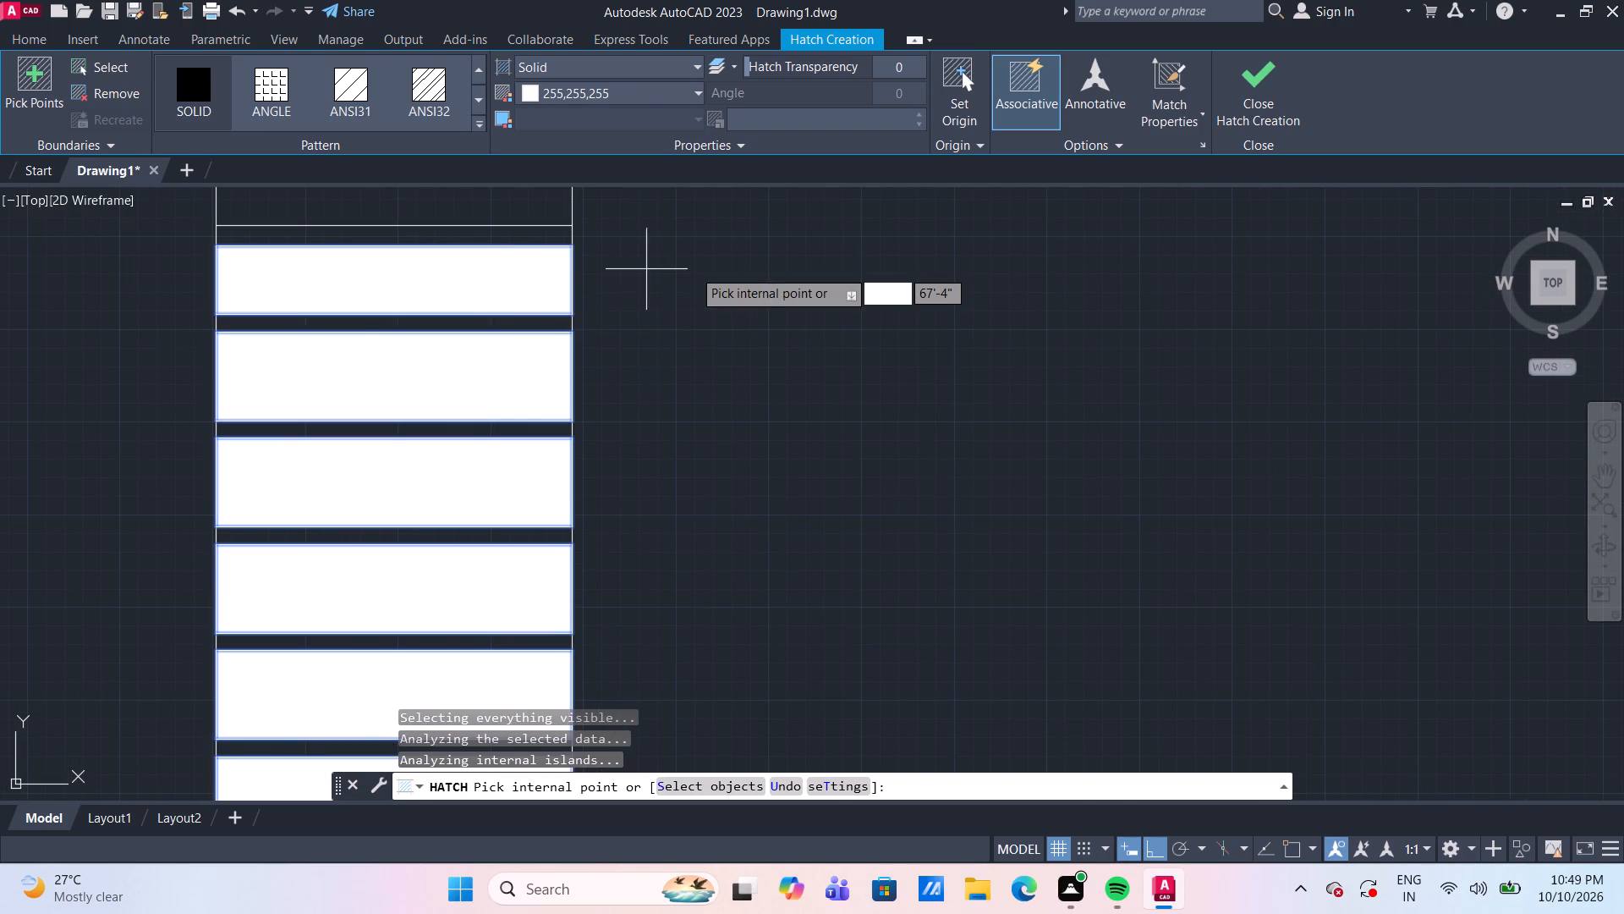
scroll(698, 269, "down", 2)
middle_click_drag(698, 269, 734, 422)
scroll(680, 372, "up", 3)
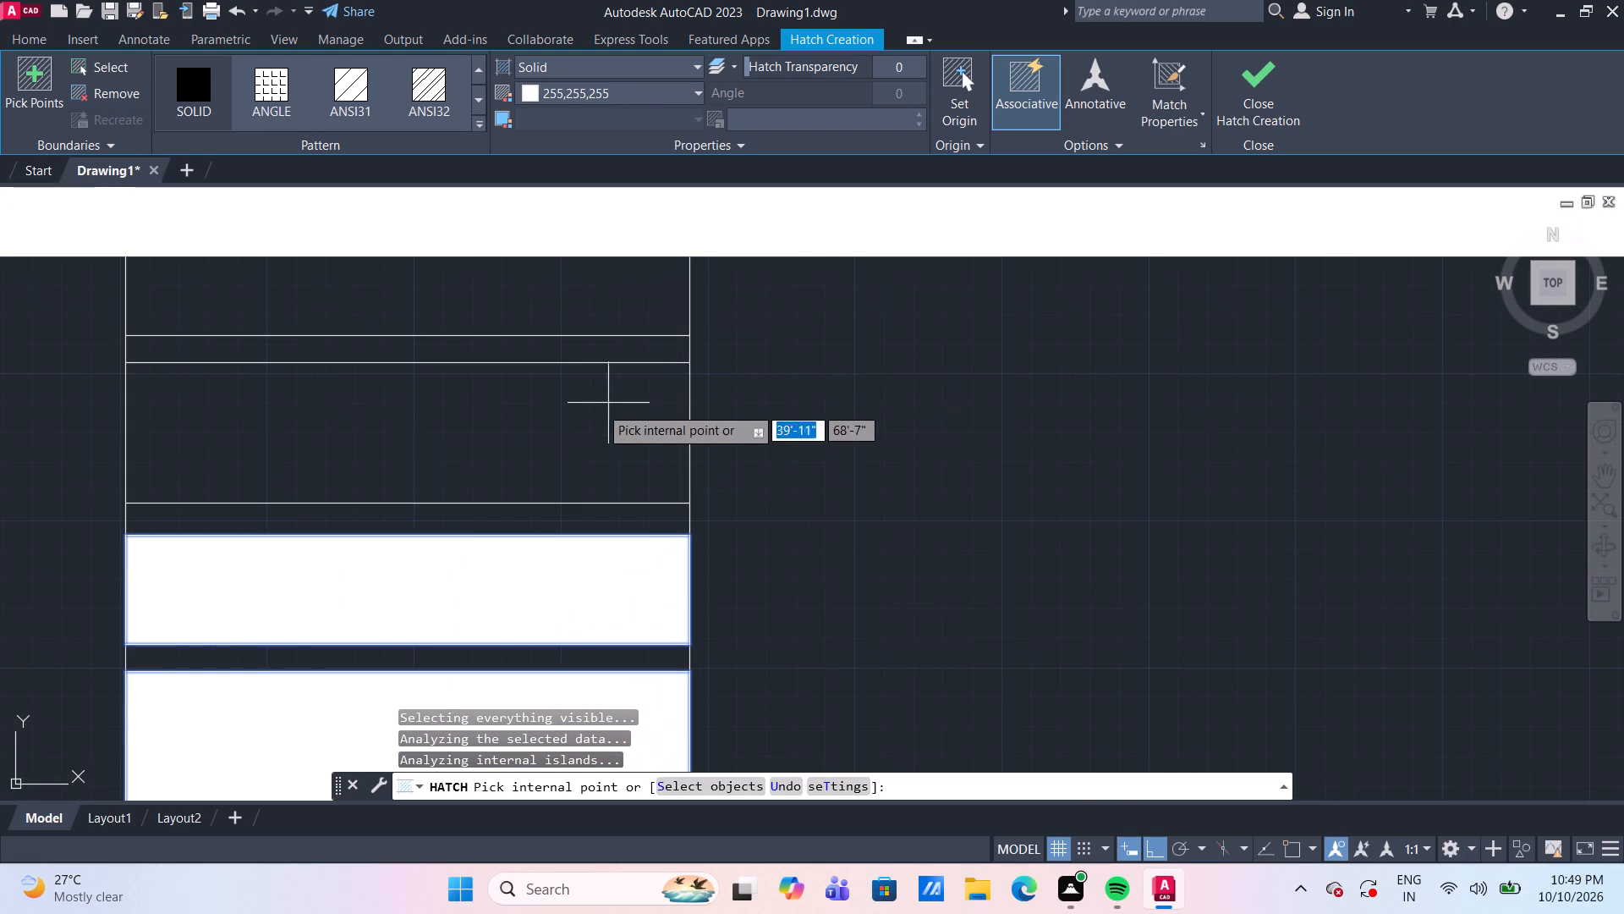
left_click(583, 423)
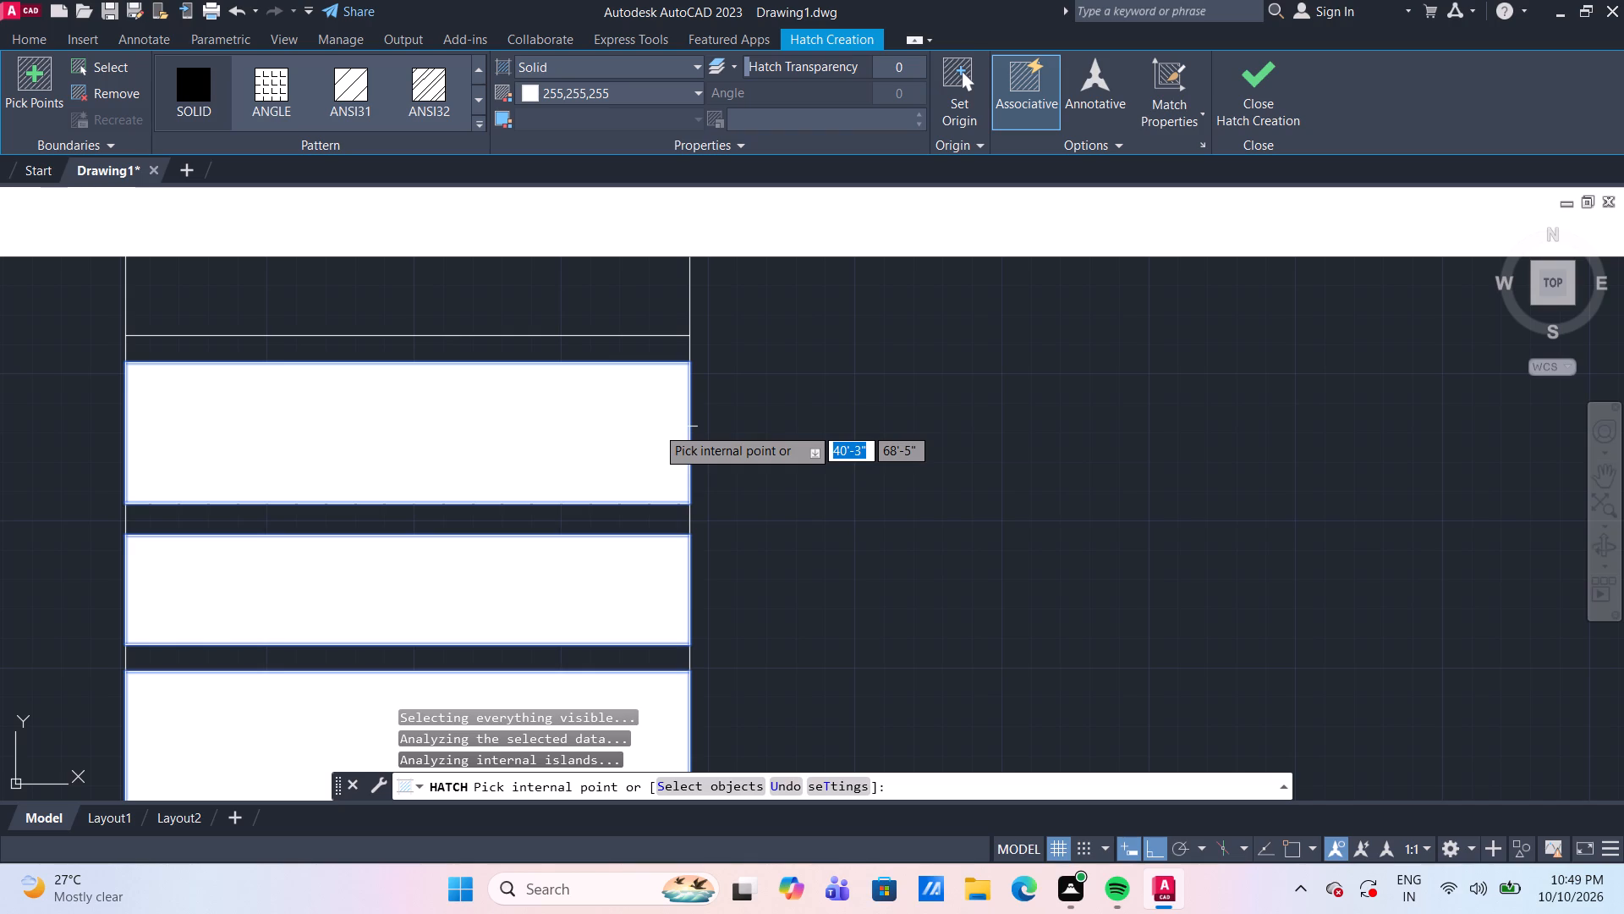
key("Escape")
Trim the horizontal line above the topmost white column block and the column's left edge segment beneath the top band.
scroll(792, 352, "down", 3)
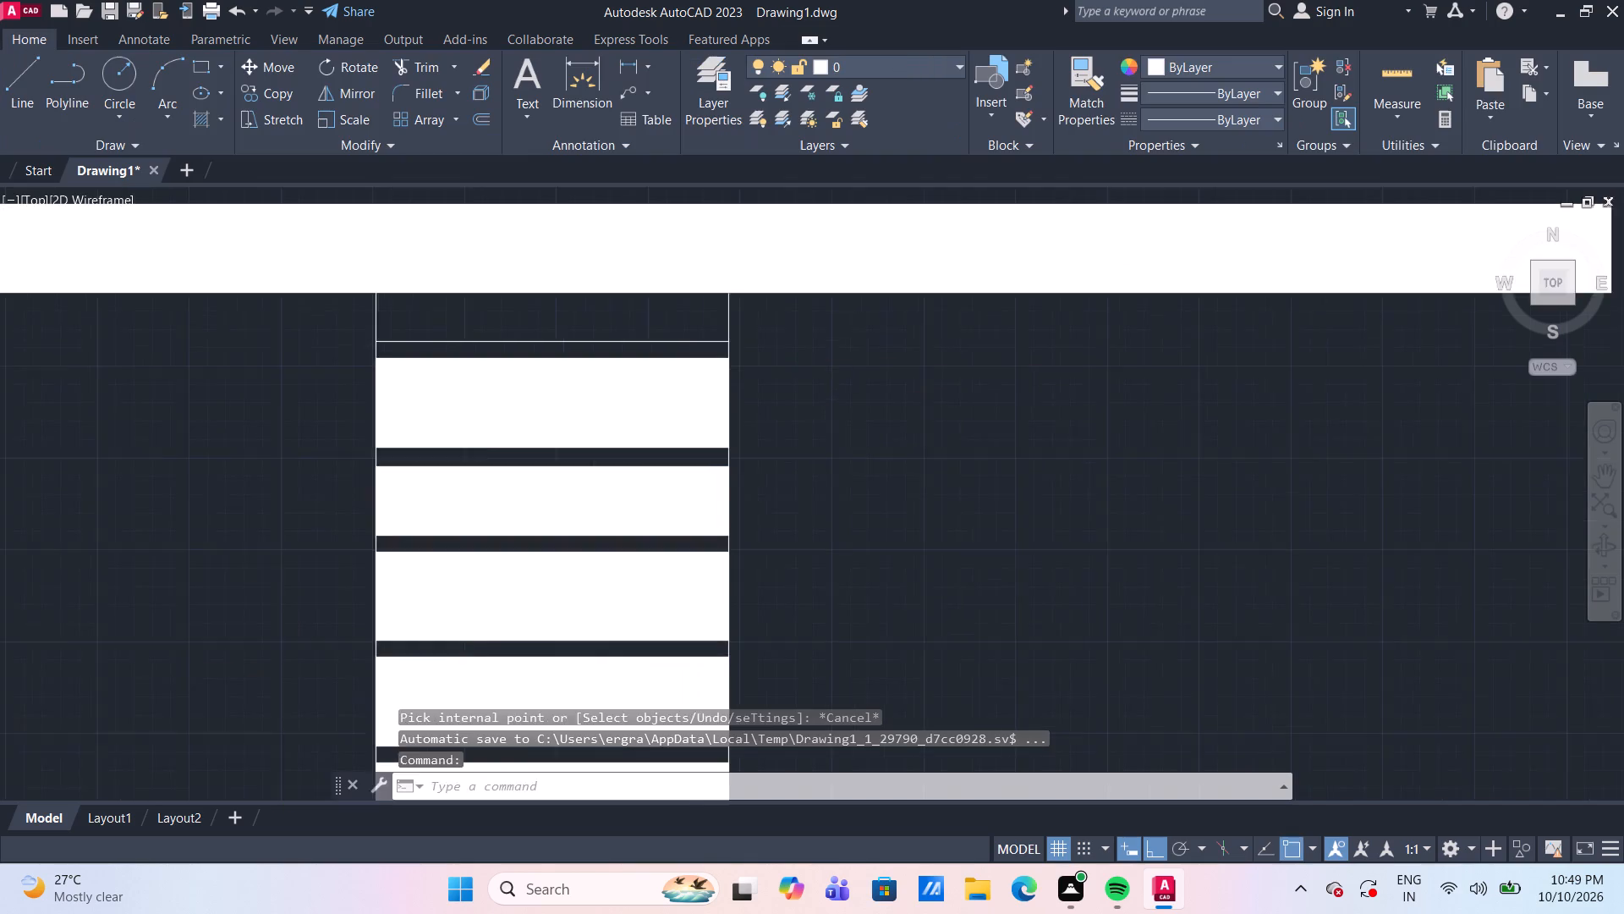
scroll(708, 360, "up", 2)
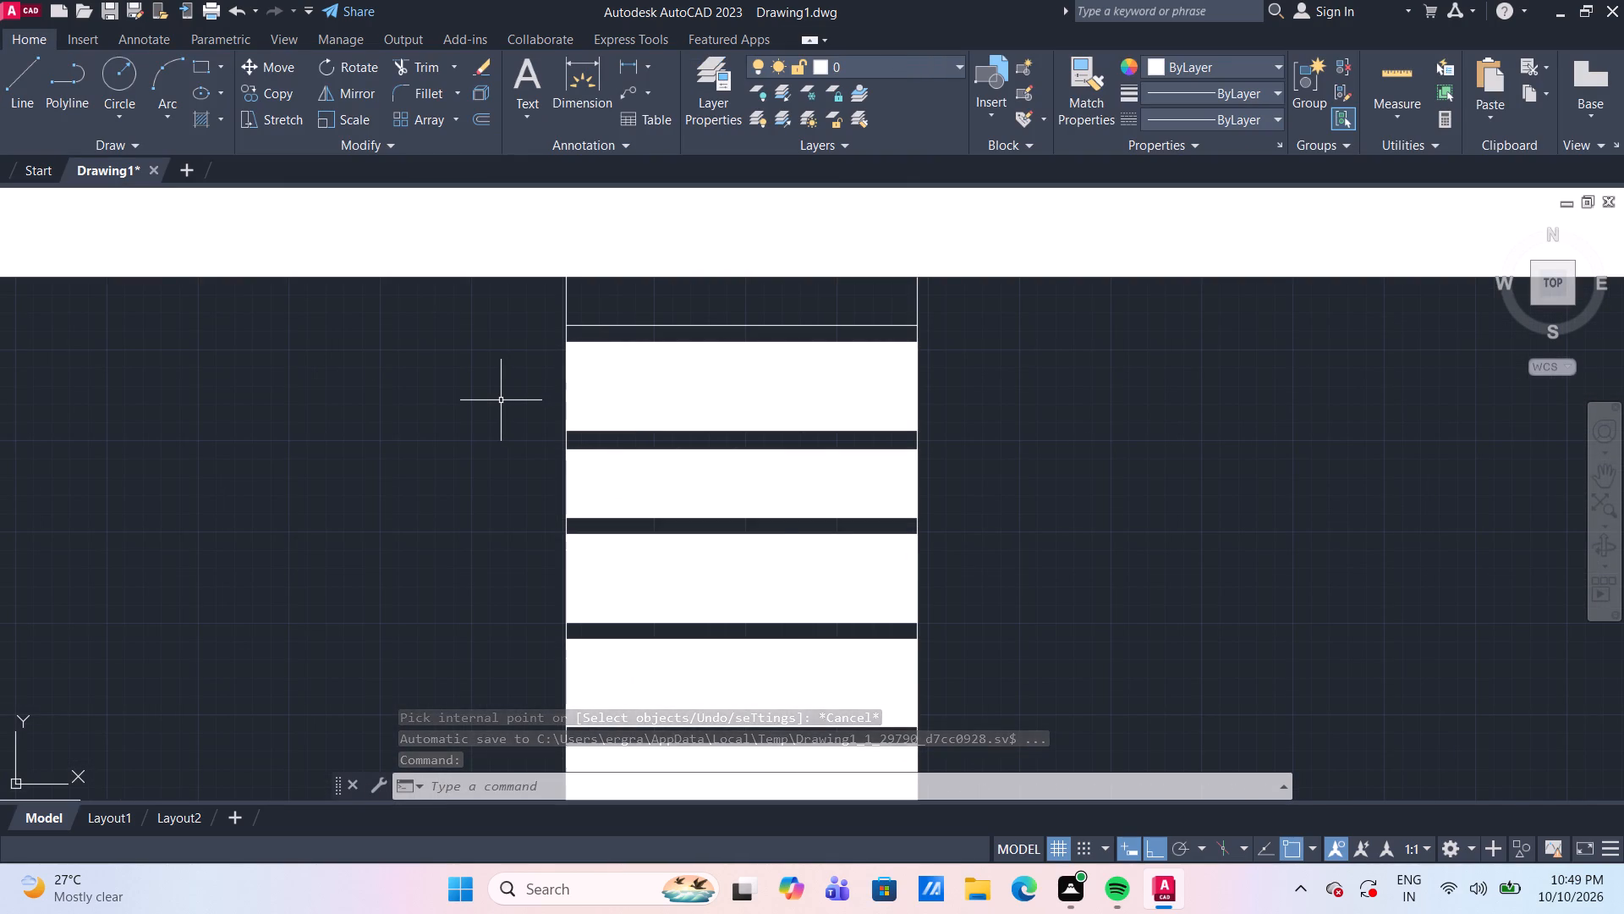
type("tr")
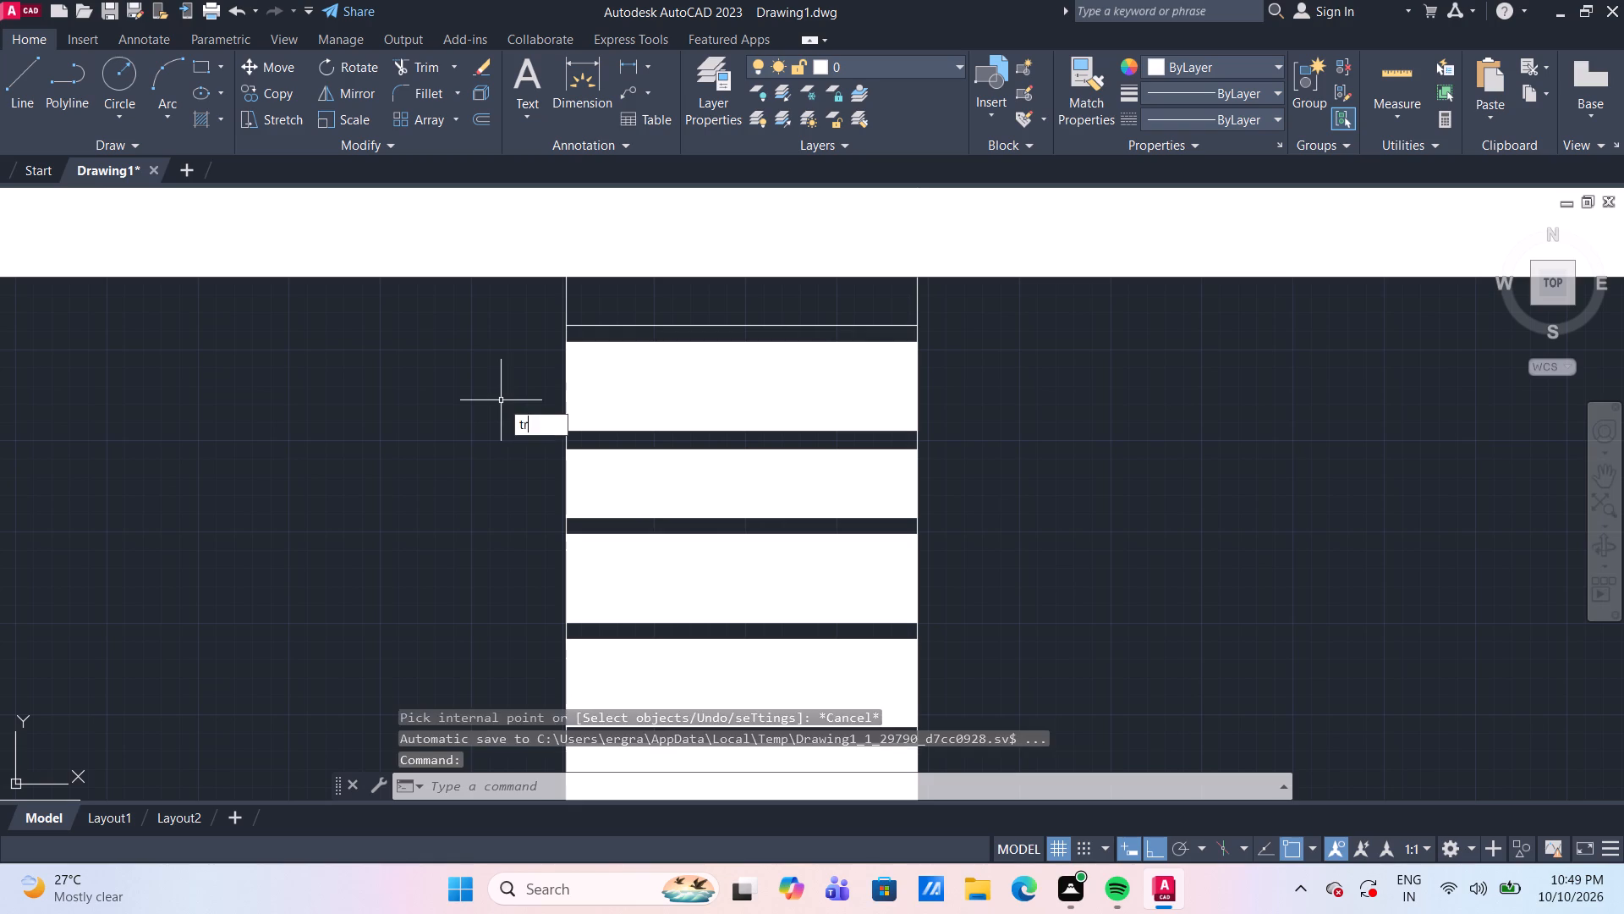
key("space")
left_click(579, 328)
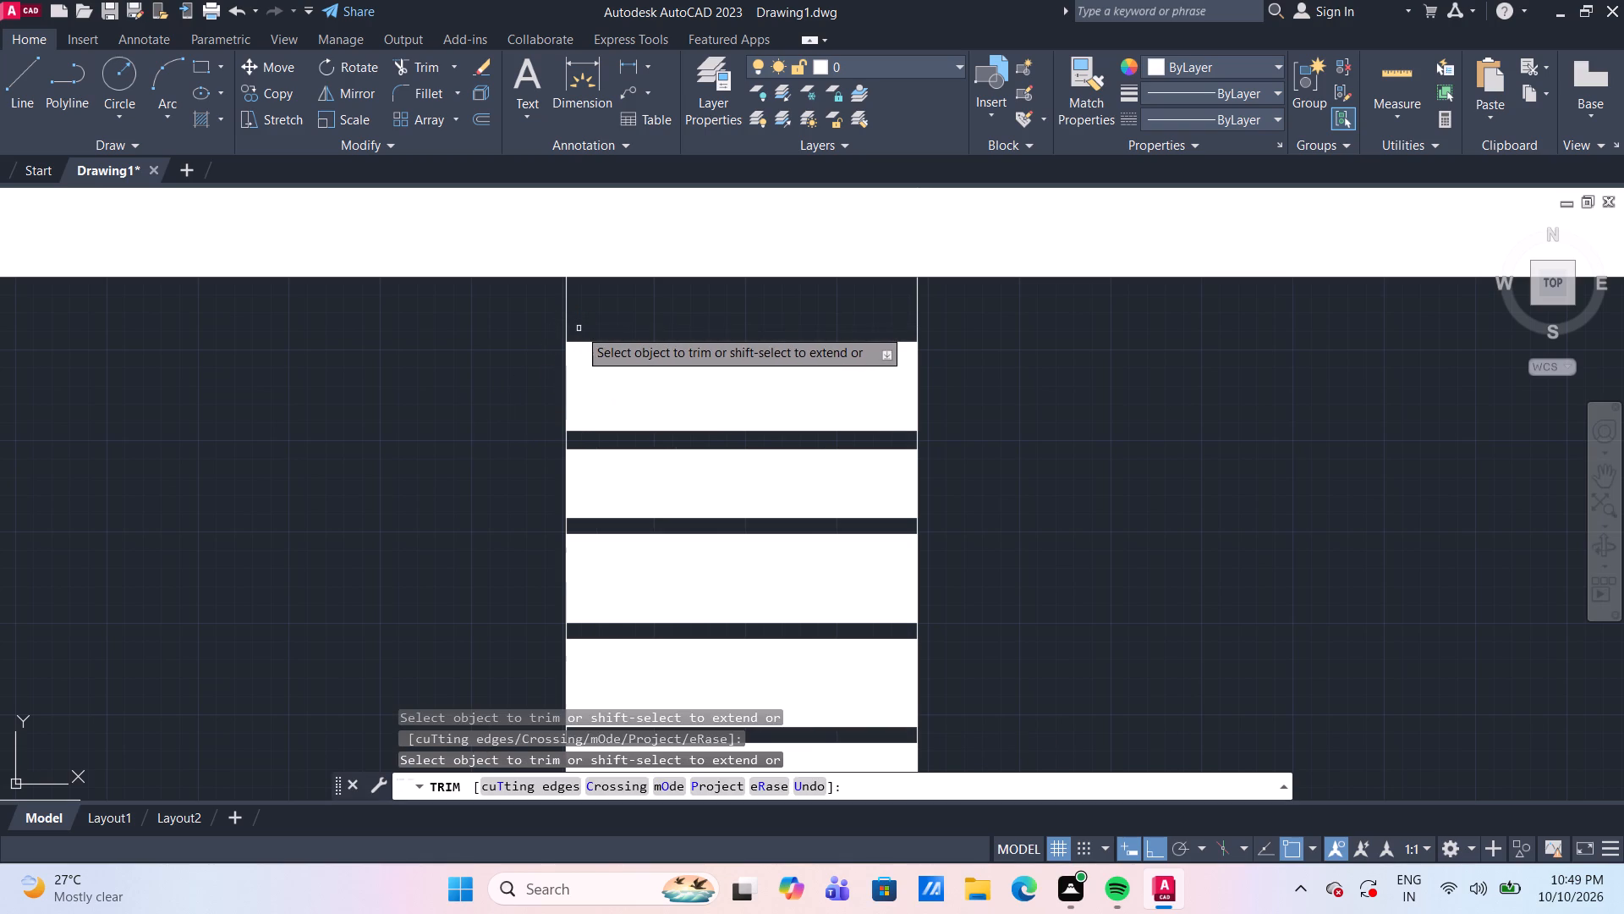
left_click(566, 316)
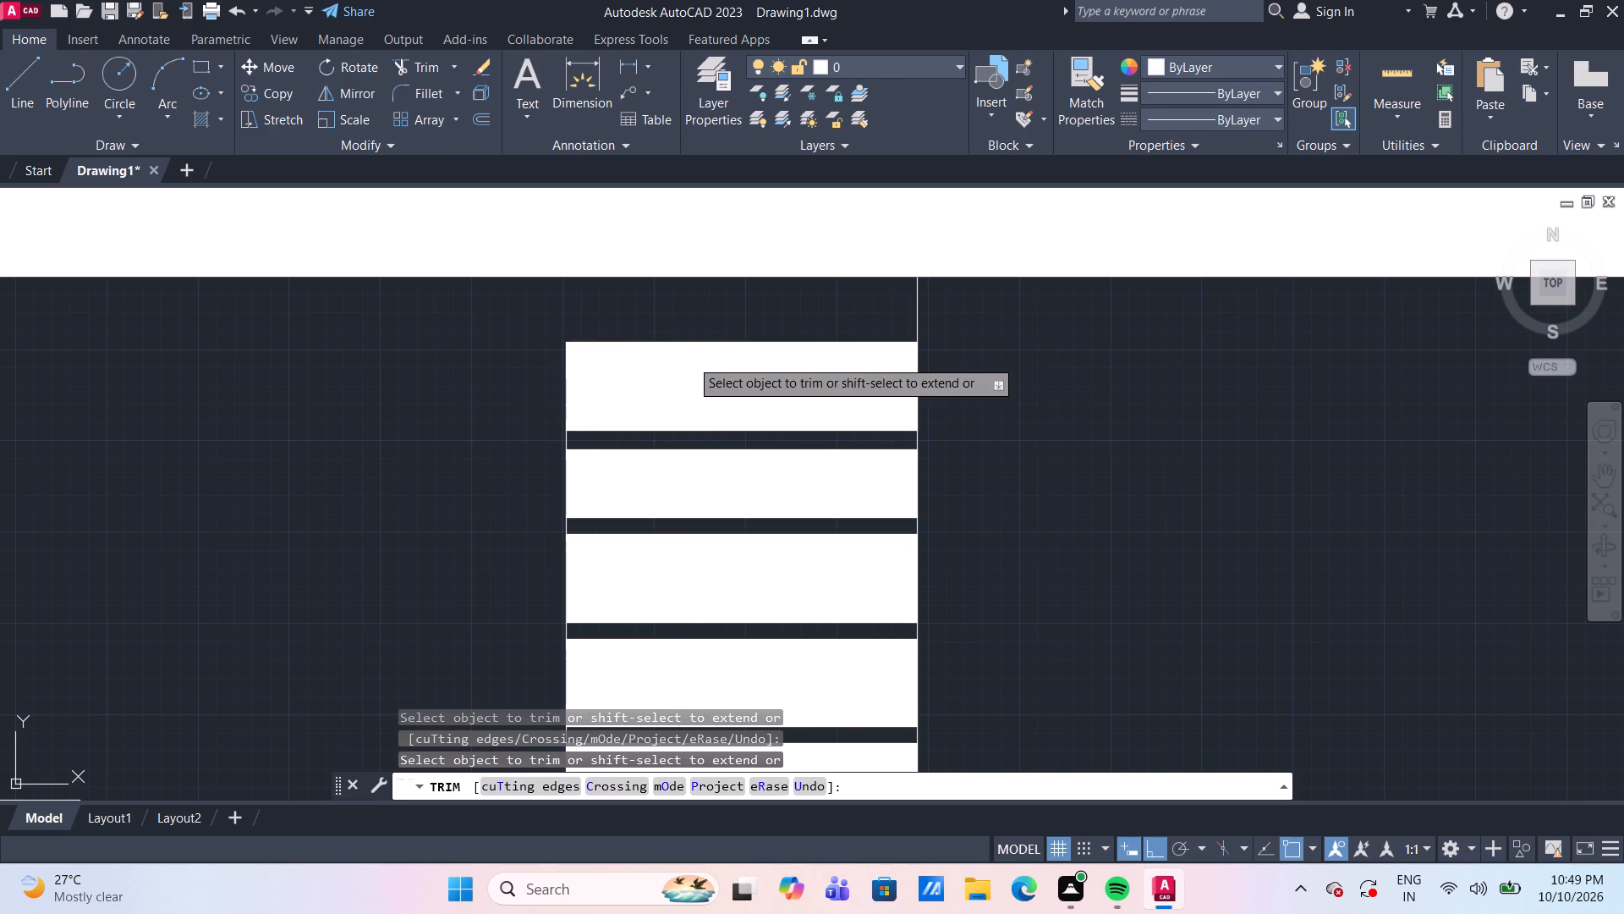
Trim the column's left edge line across the seven uppermost gaps between the white blocks.
left_click(567, 439)
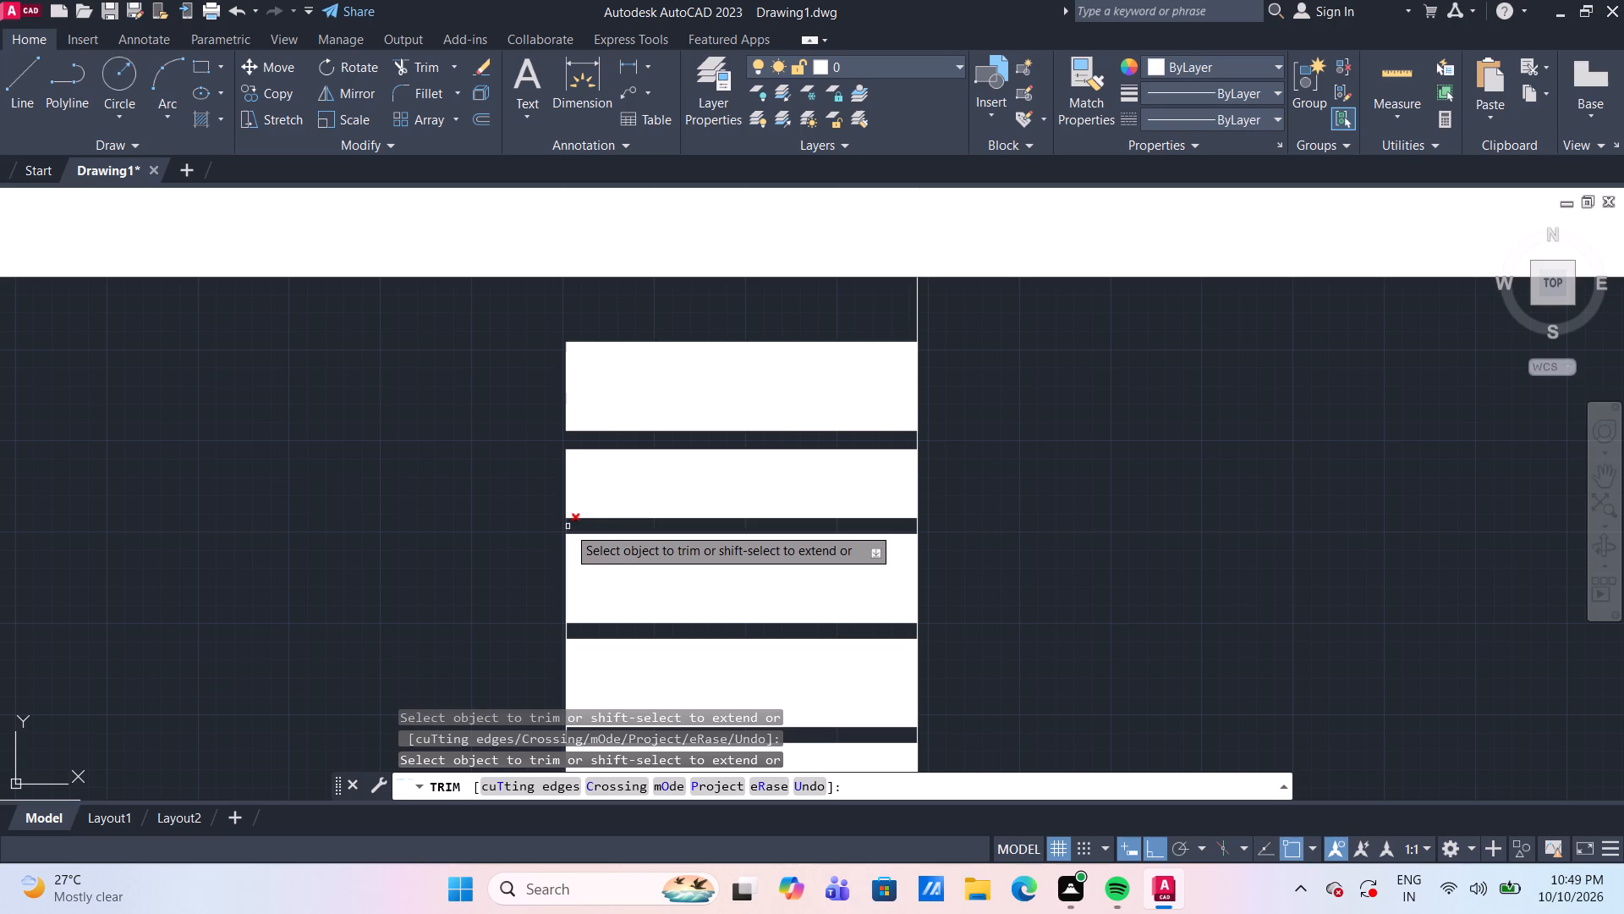
left_click(568, 526)
scroll(548, 522, "down", 3)
scroll(555, 561, "up", 3)
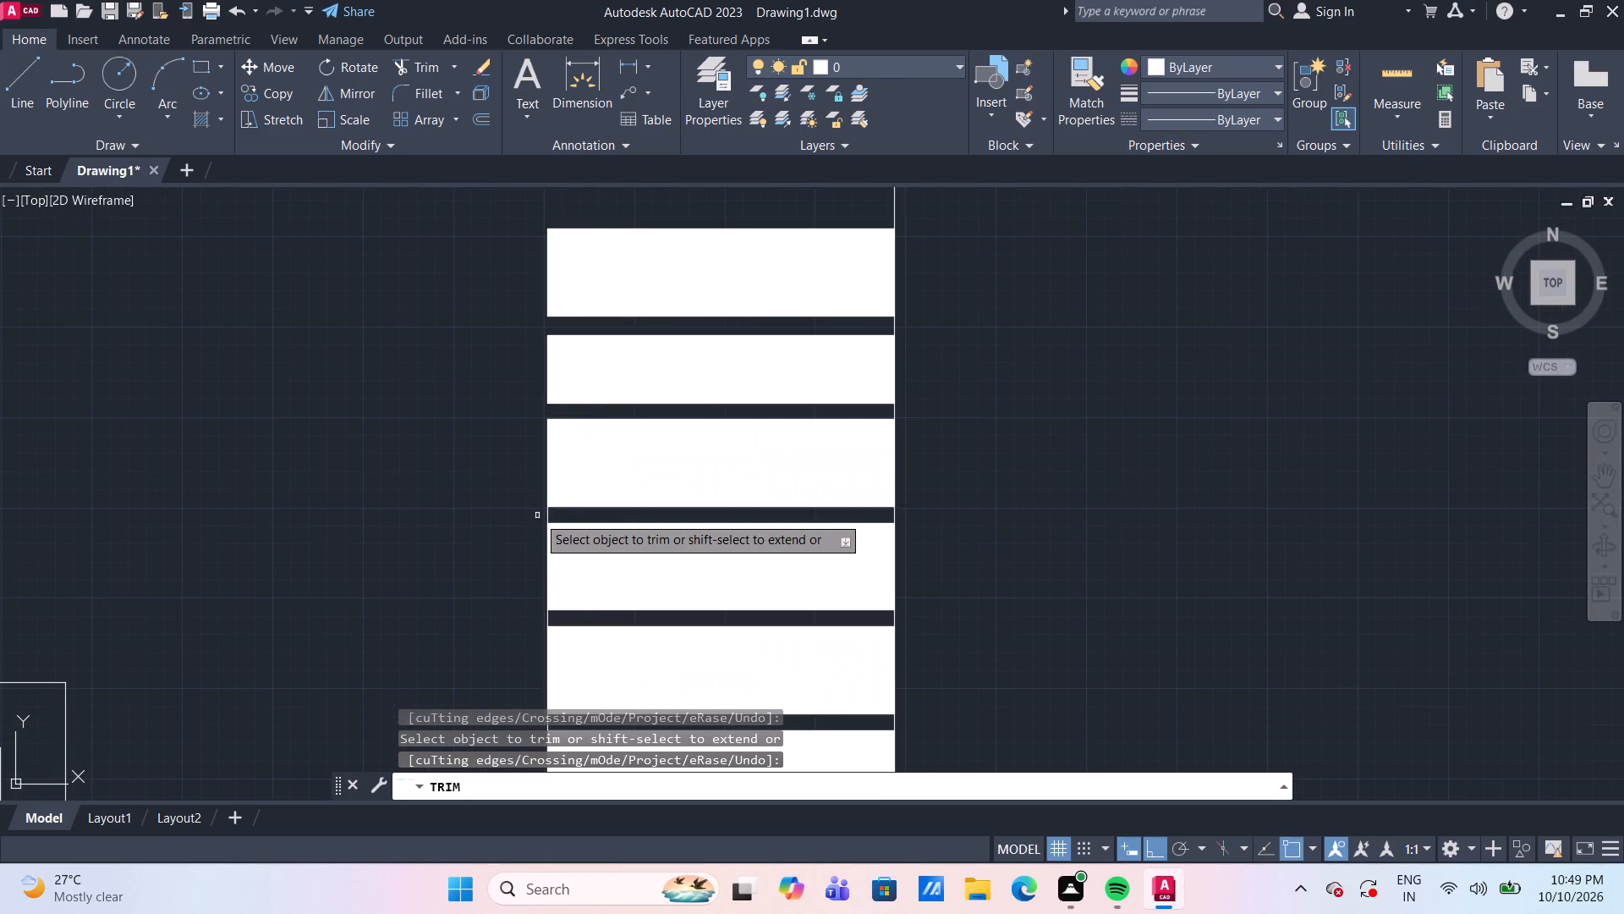
left_click(547, 515)
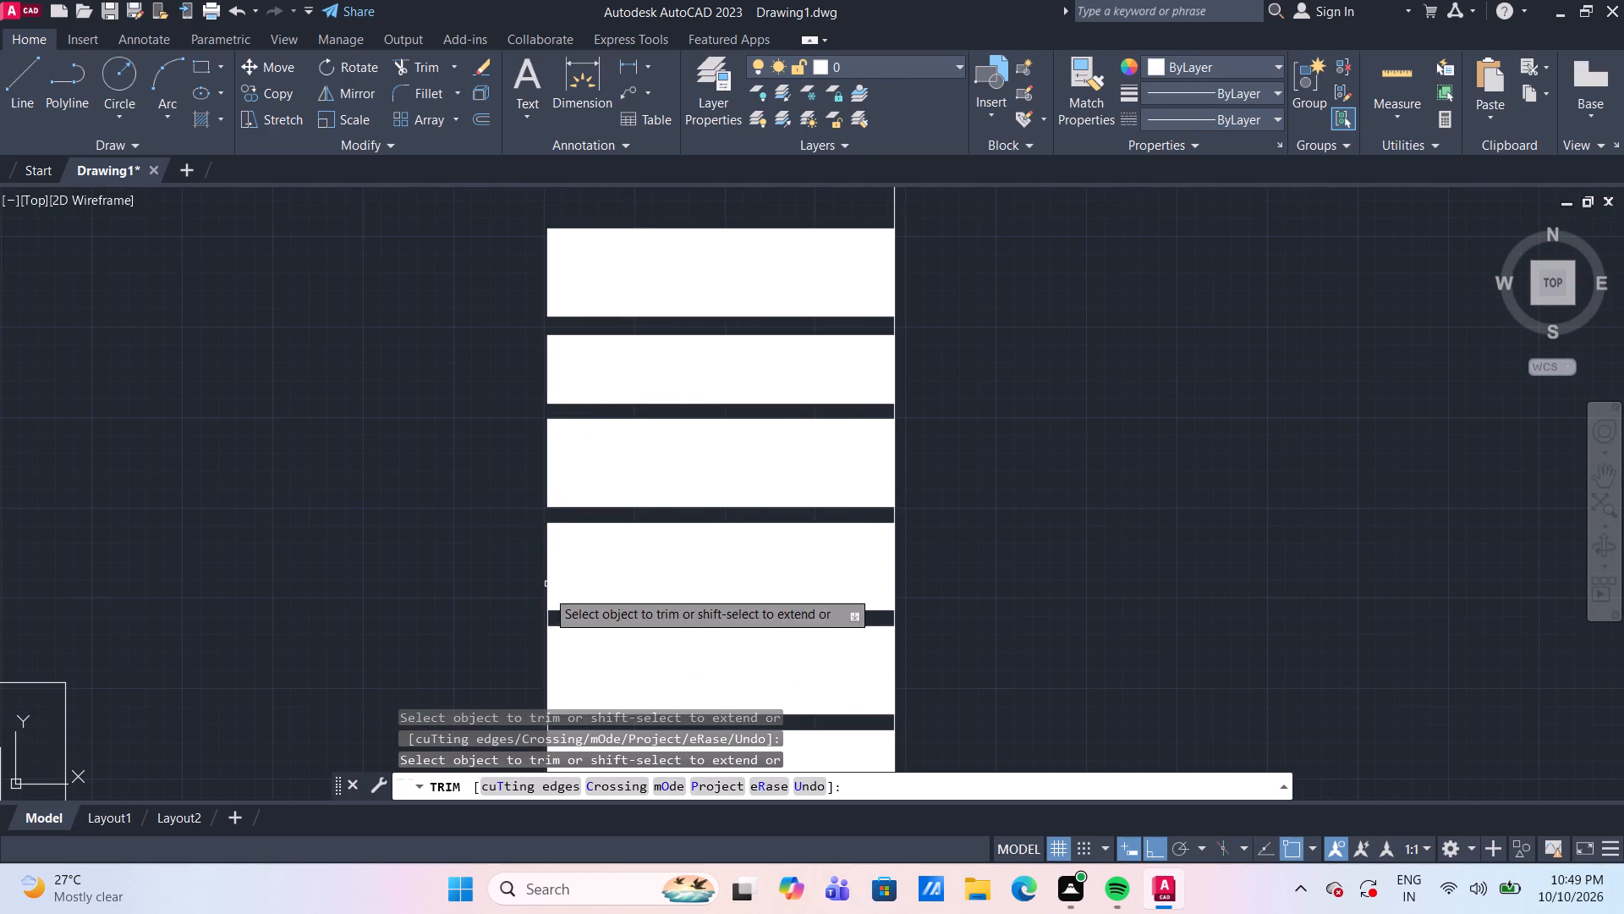
left_click(546, 620)
middle_click_drag(527, 572, 549, 470)
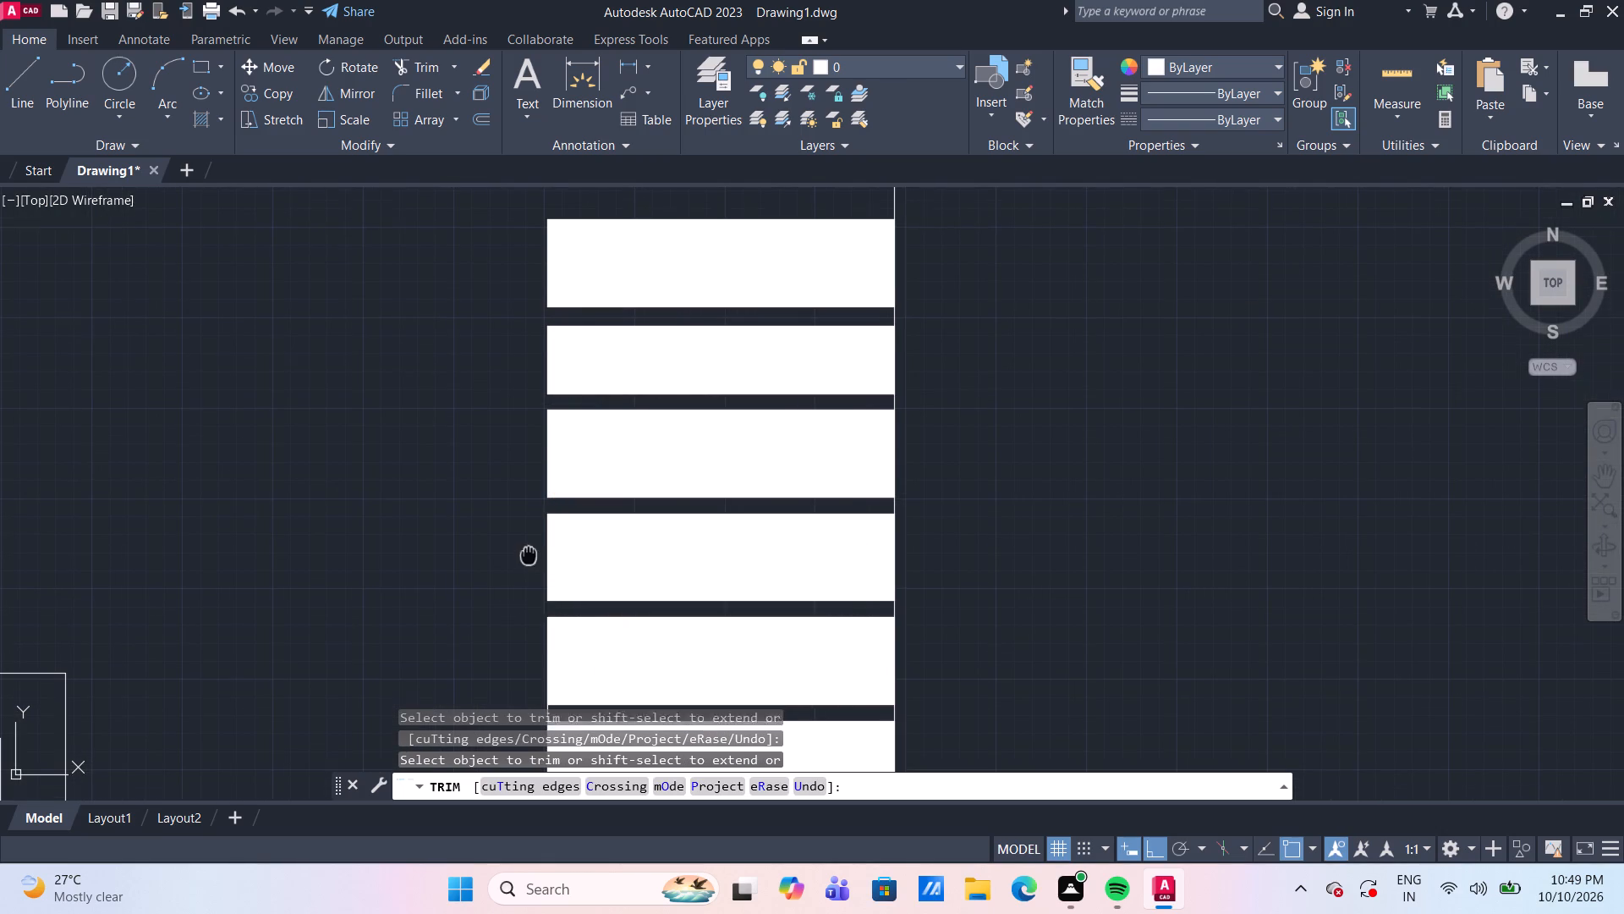
middle_click_drag(549, 470, 630, 228)
scroll(632, 285, "down", 1)
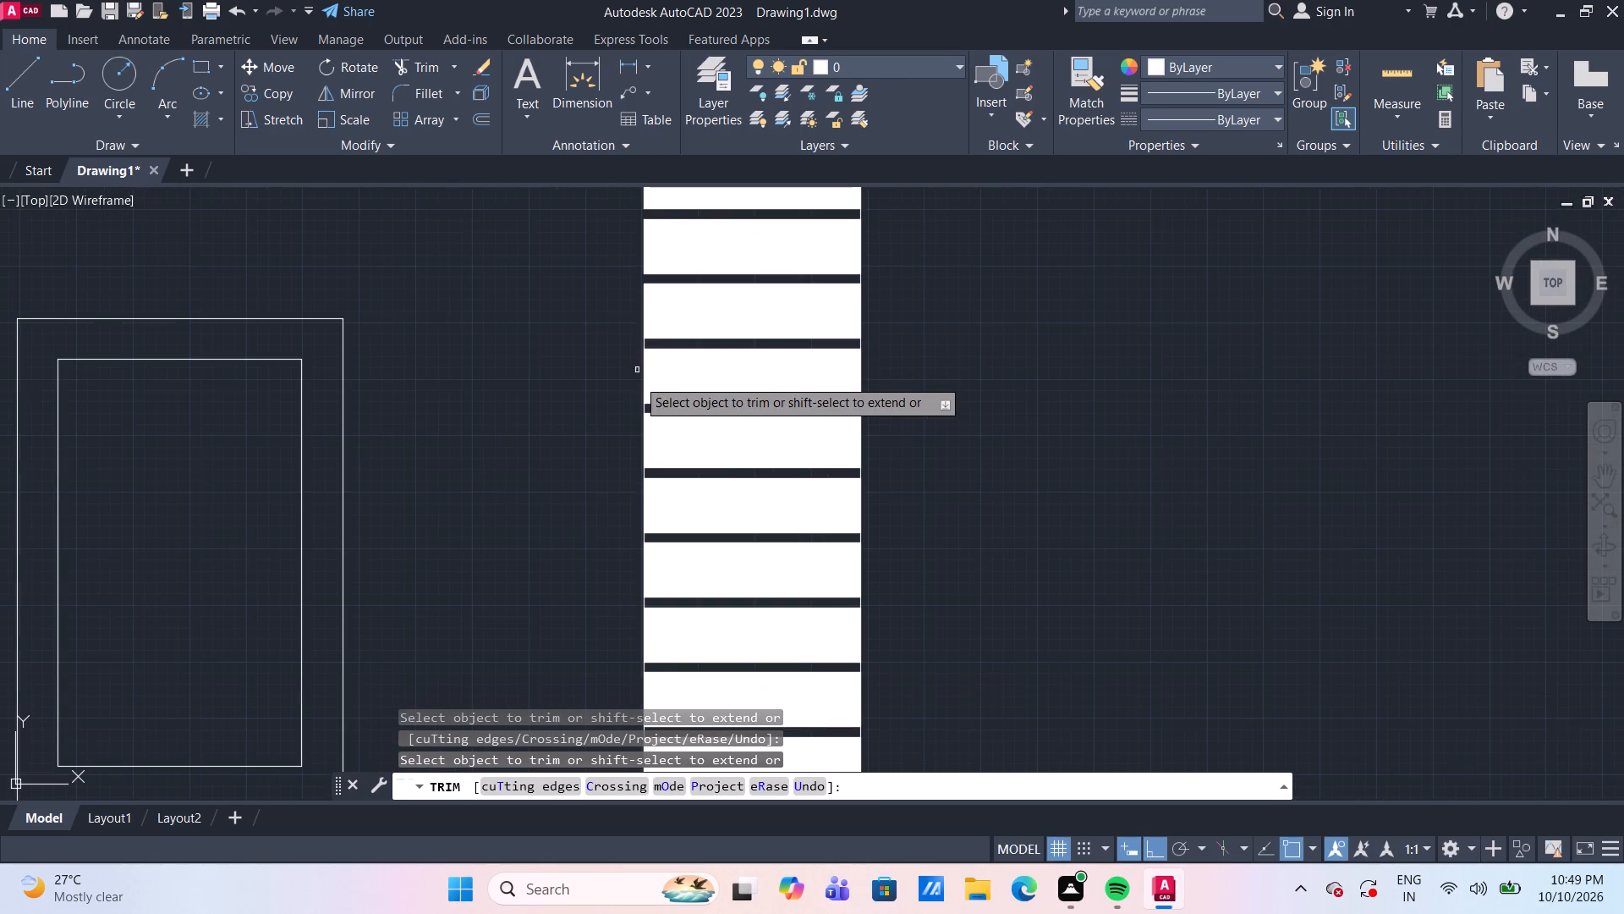
scroll(642, 394, "up", 1)
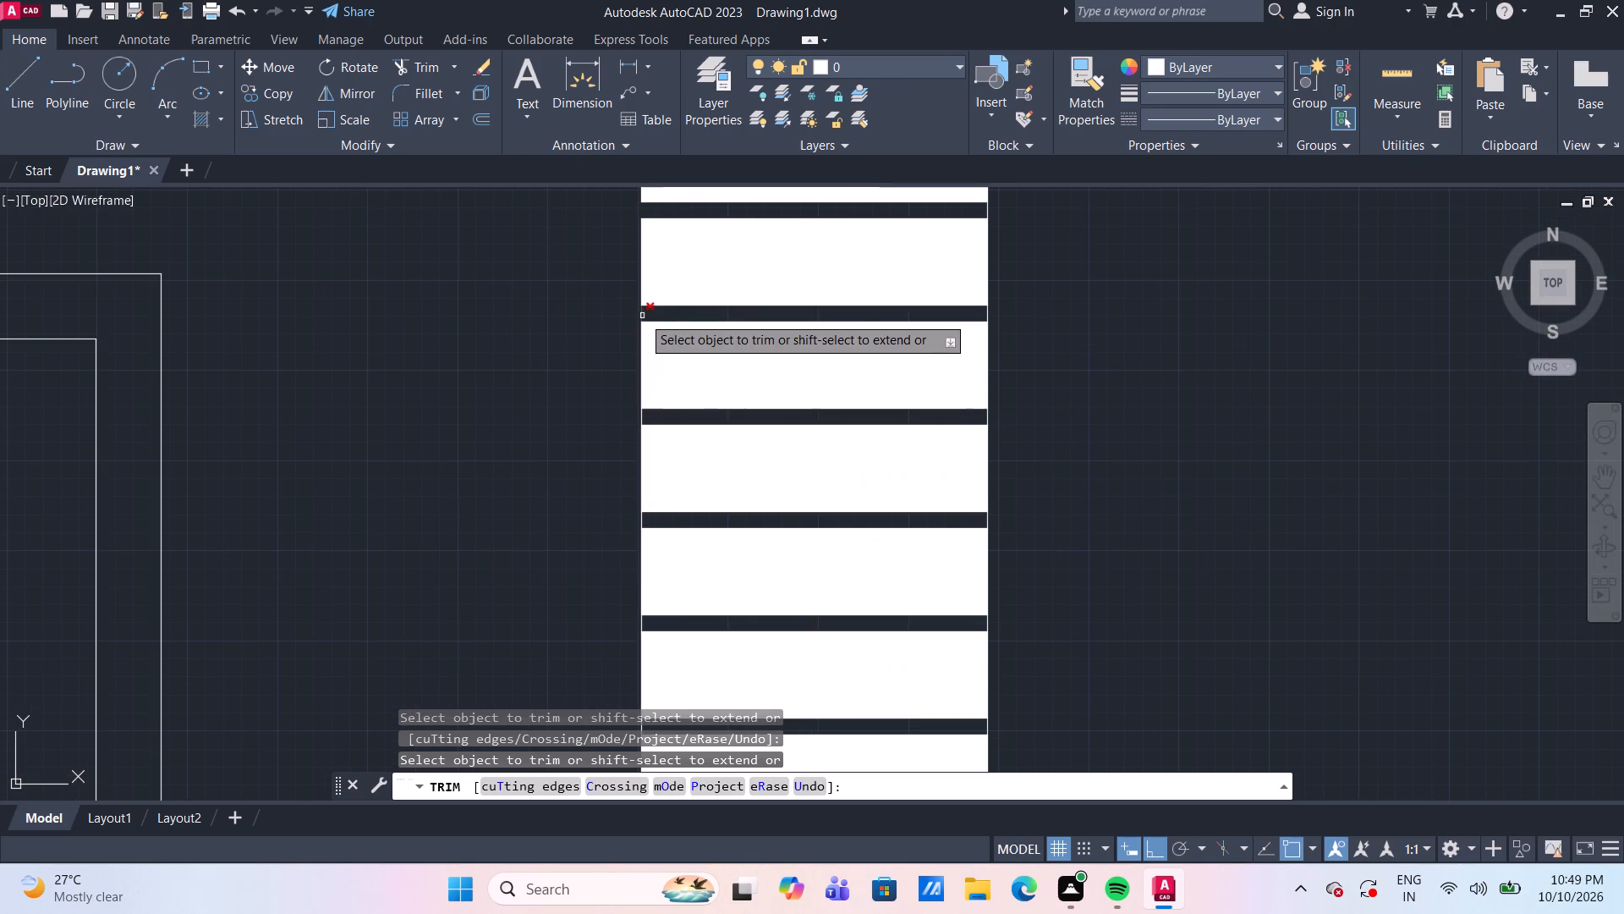
left_click(642, 315)
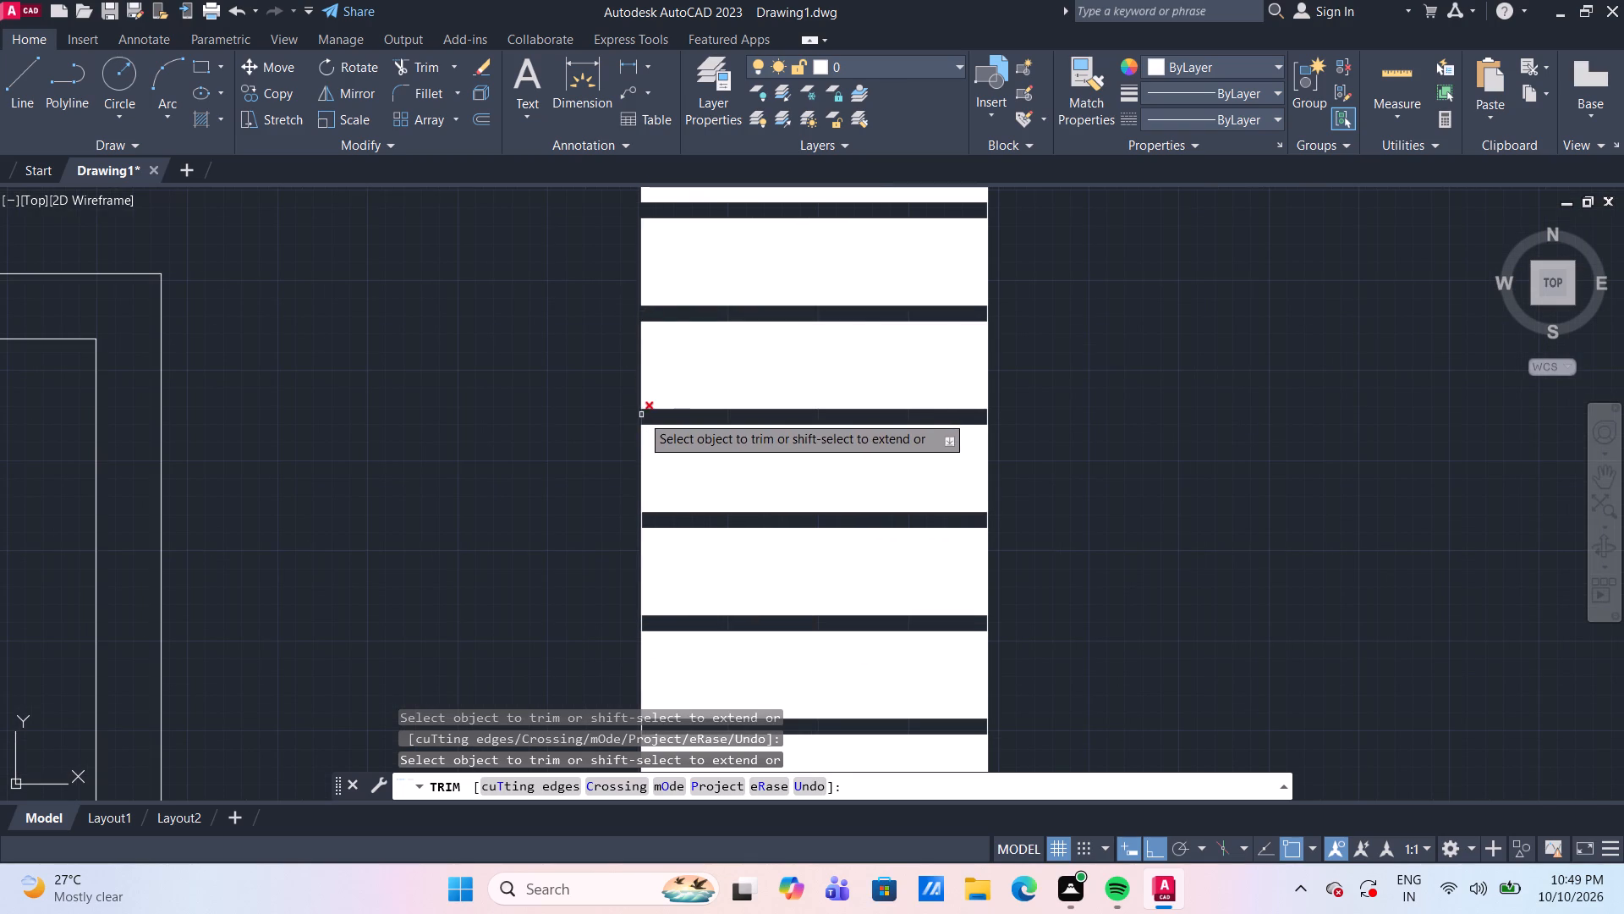
left_click(641, 415)
left_click(641, 518)
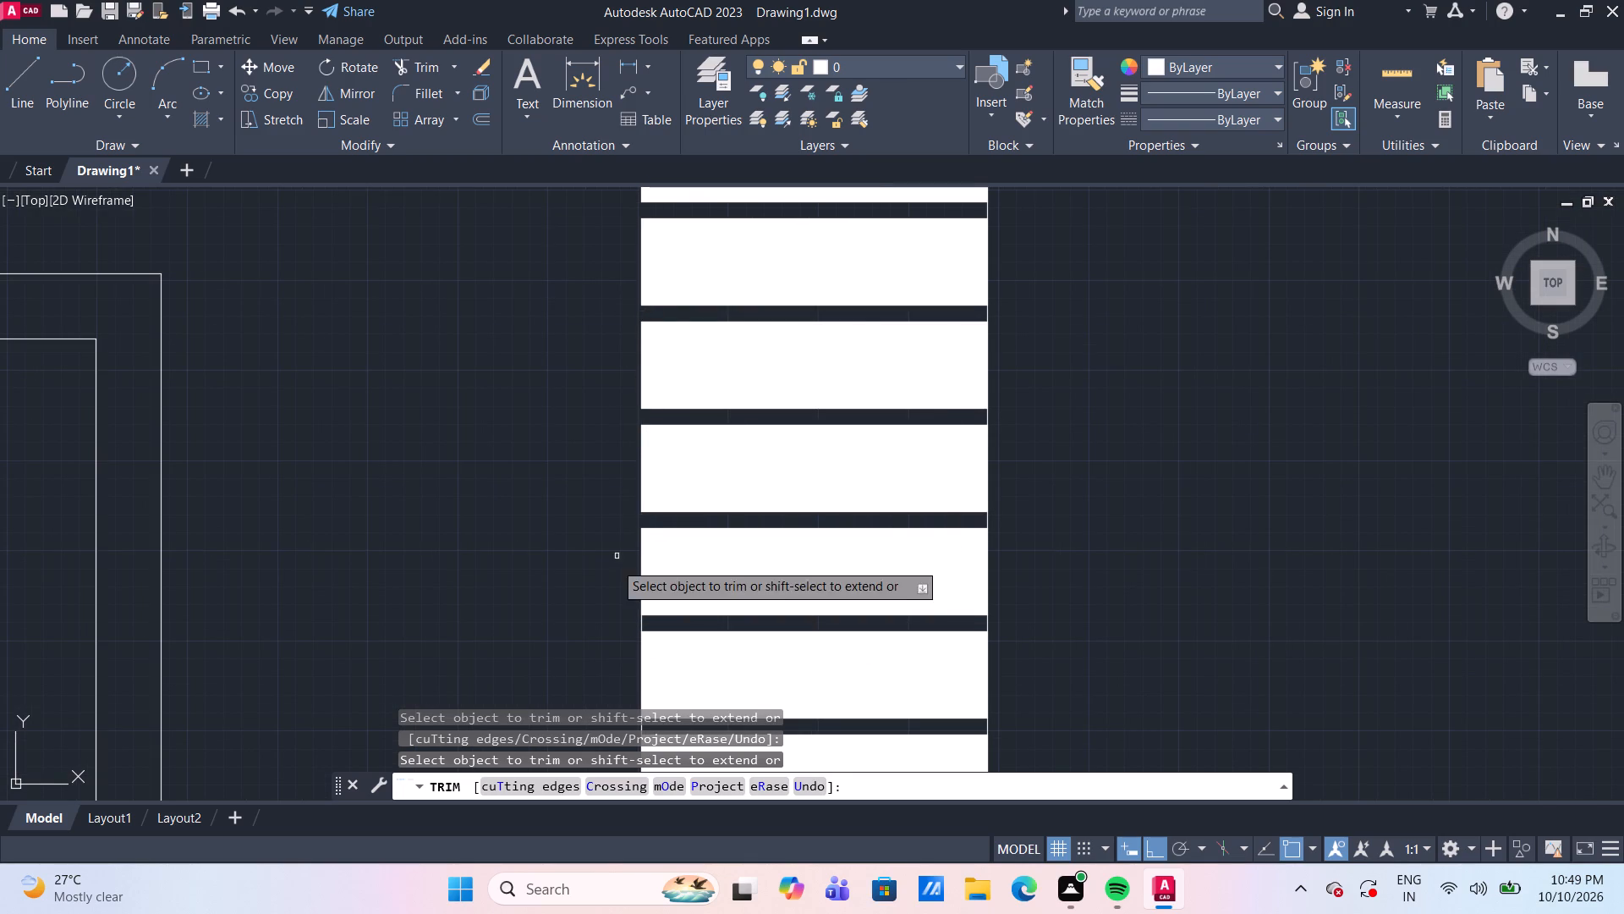
Trim the column's left edge line across the next five gaps going down between the white blocks and end the trim.
middle_click_drag(606, 506, 614, 344)
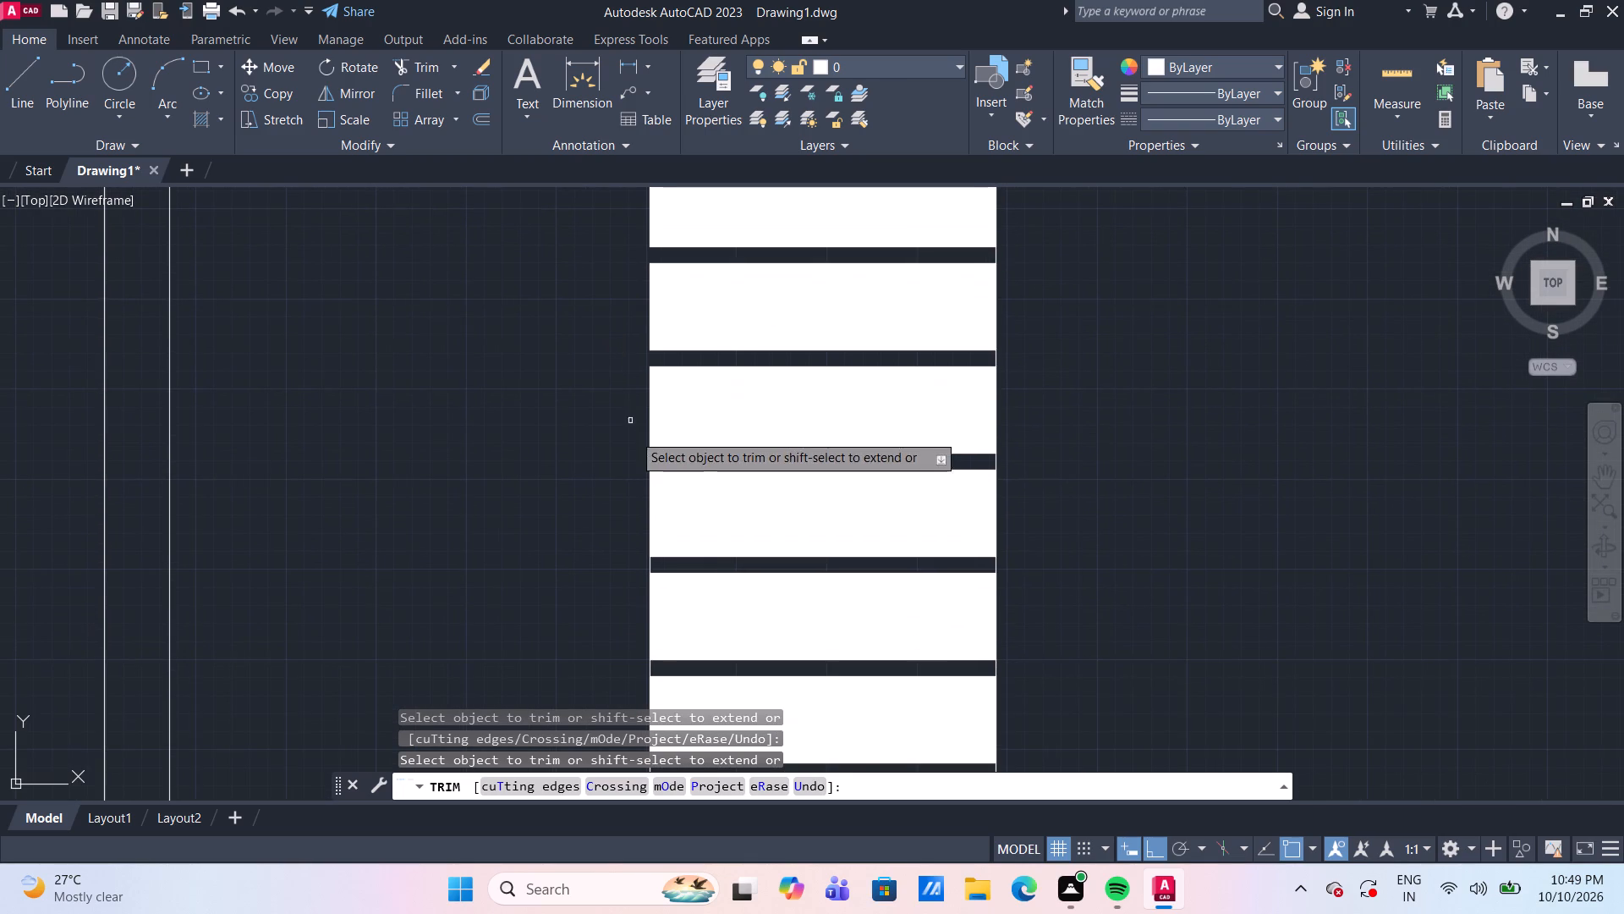
left_click(650, 460)
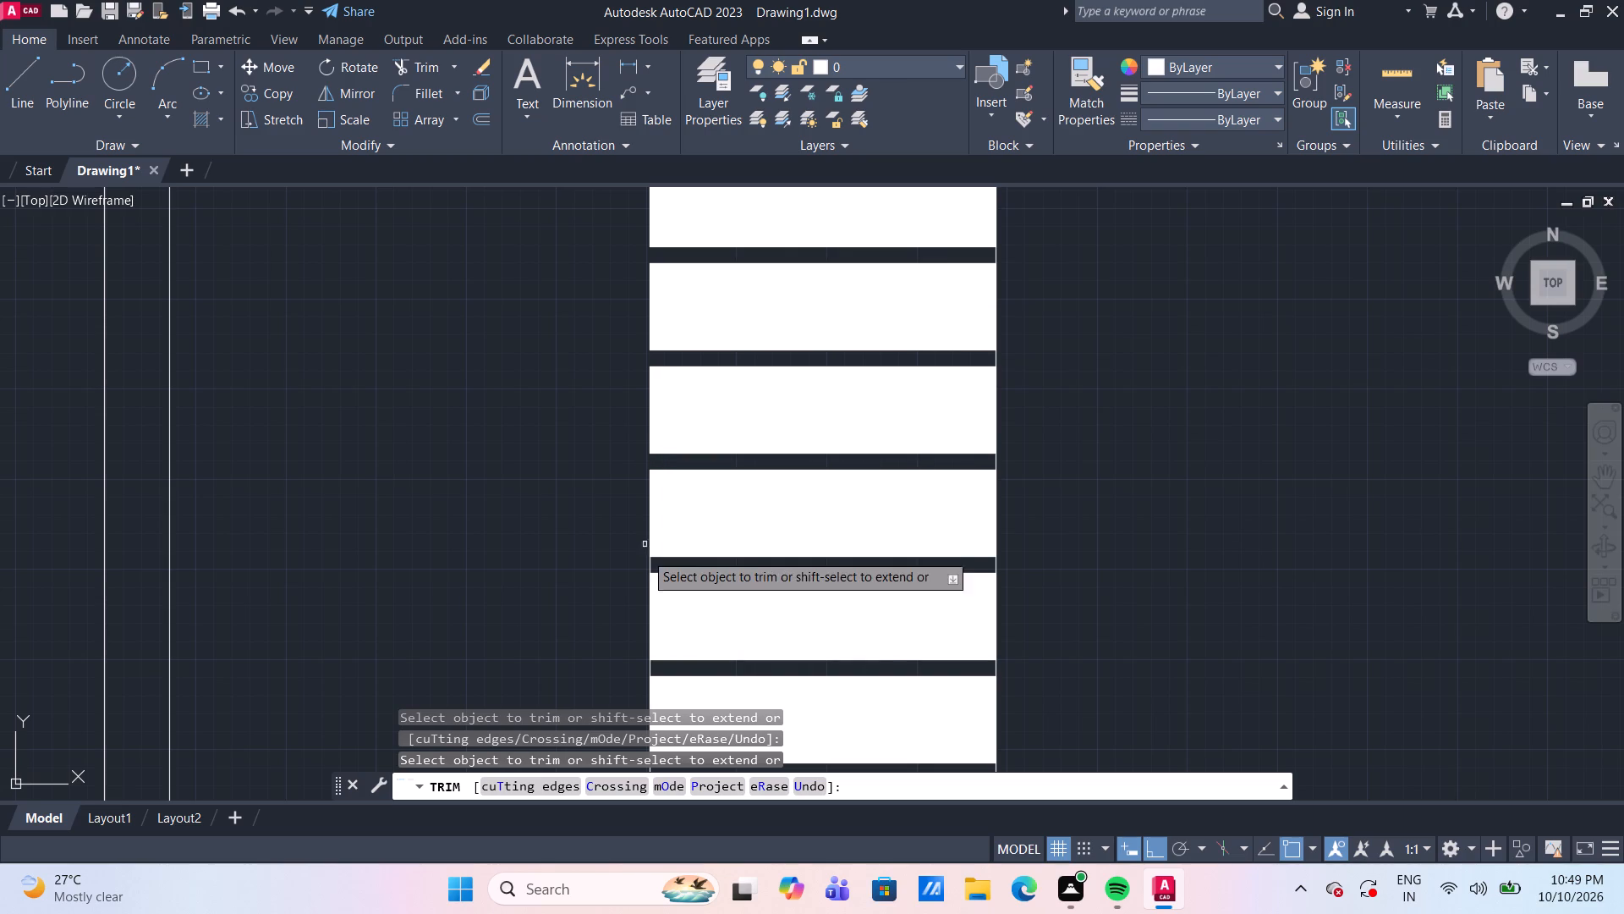
left_click(650, 564)
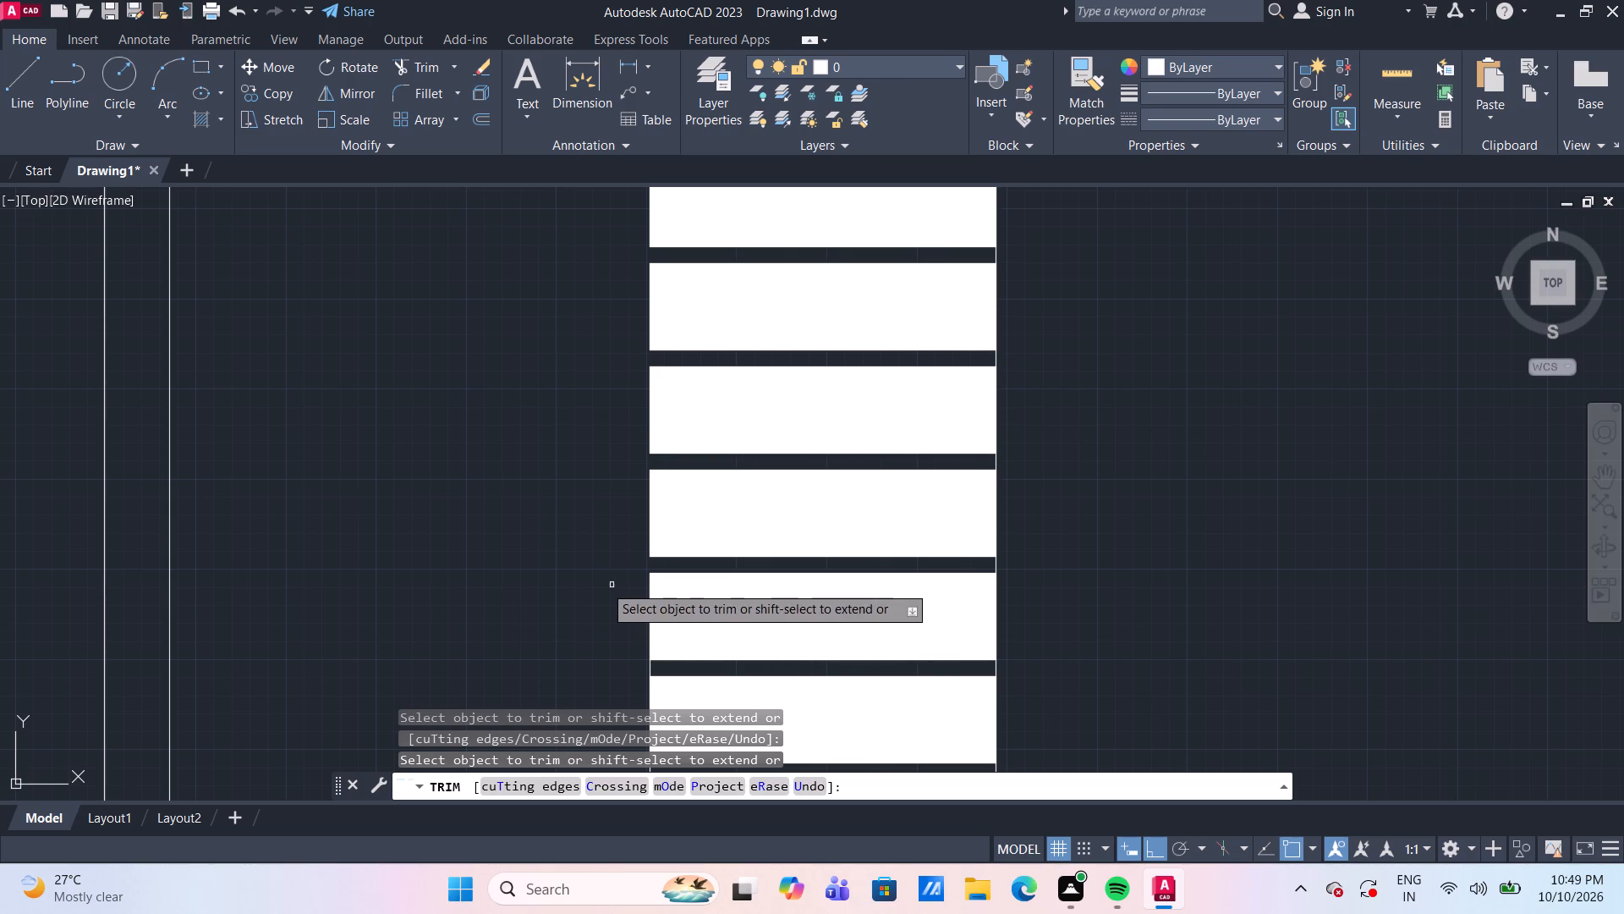
middle_click_drag(589, 564, 590, 370)
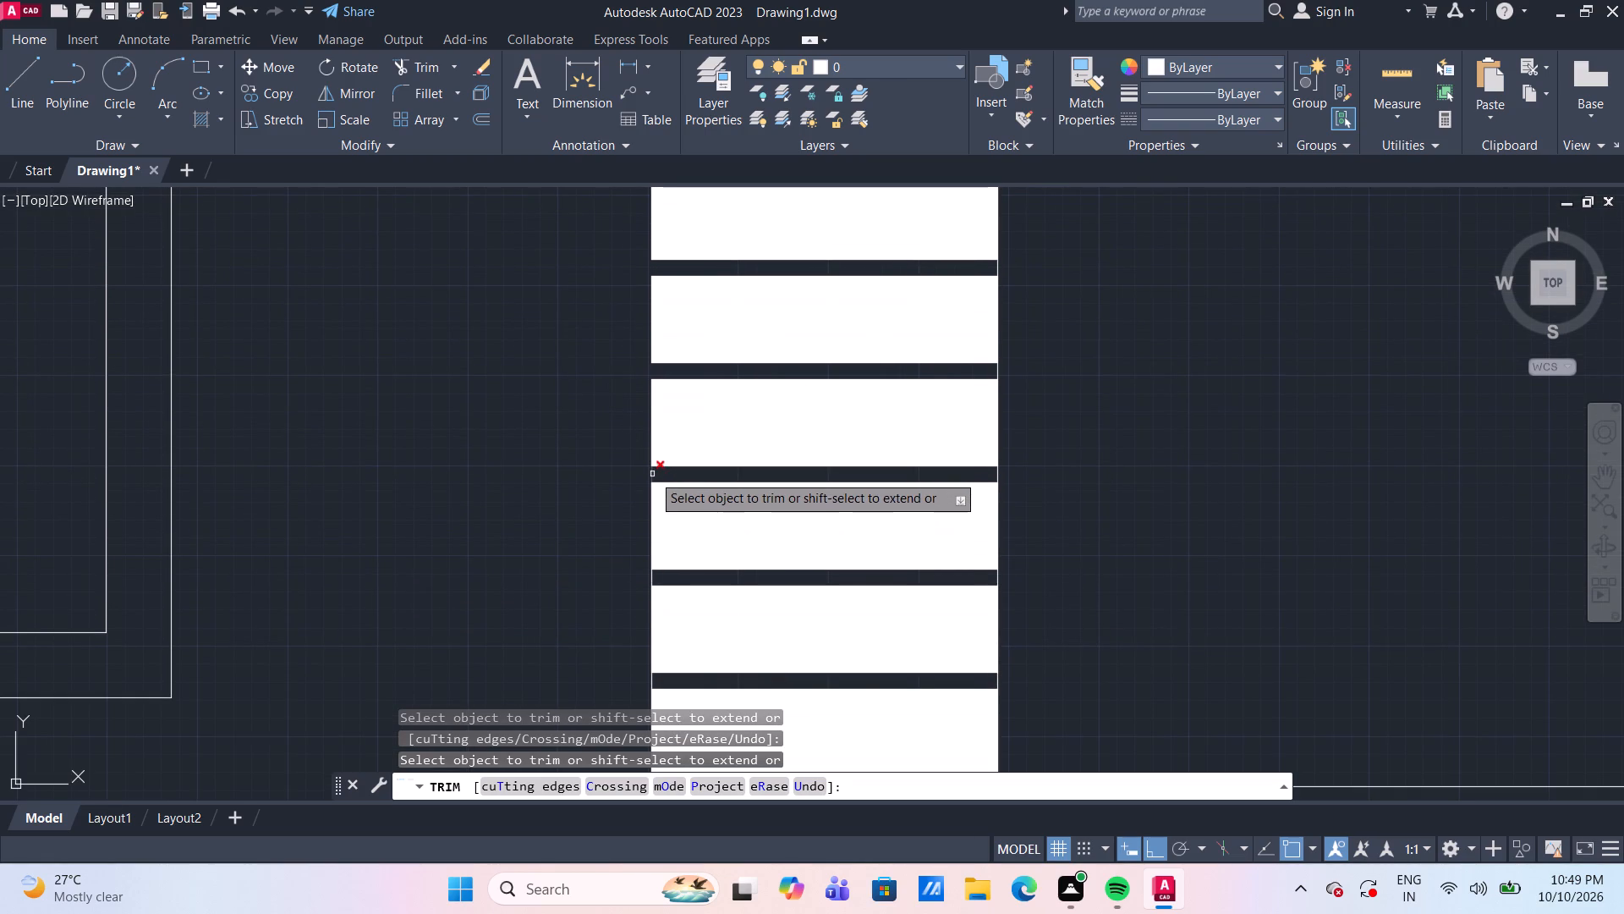
left_click(652, 474)
left_click(651, 580)
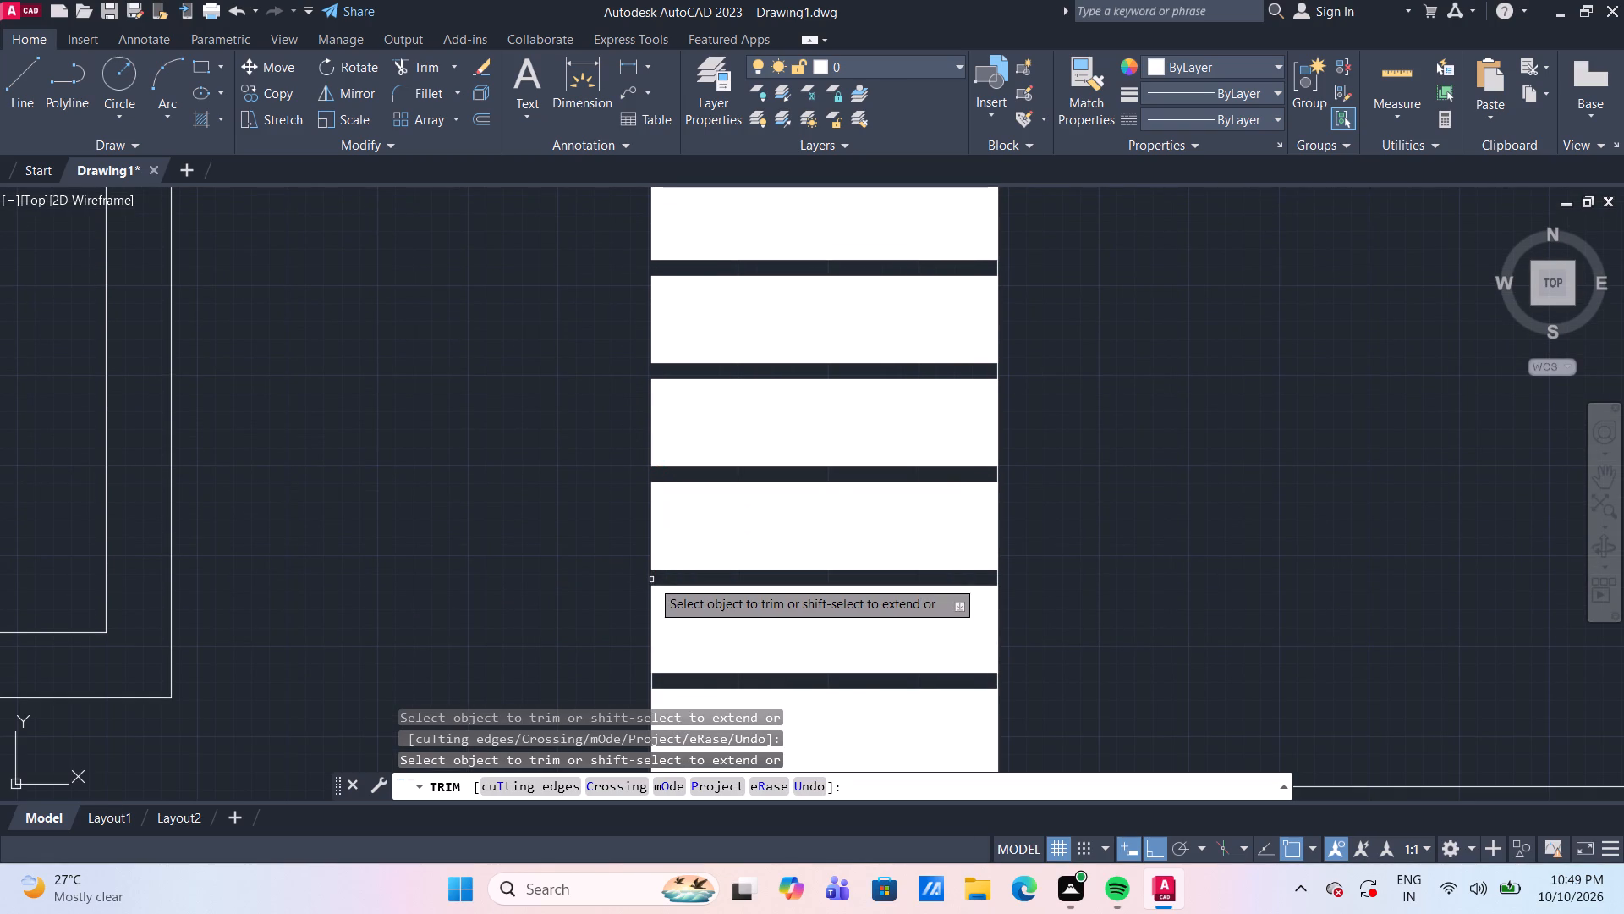
left_click(650, 686)
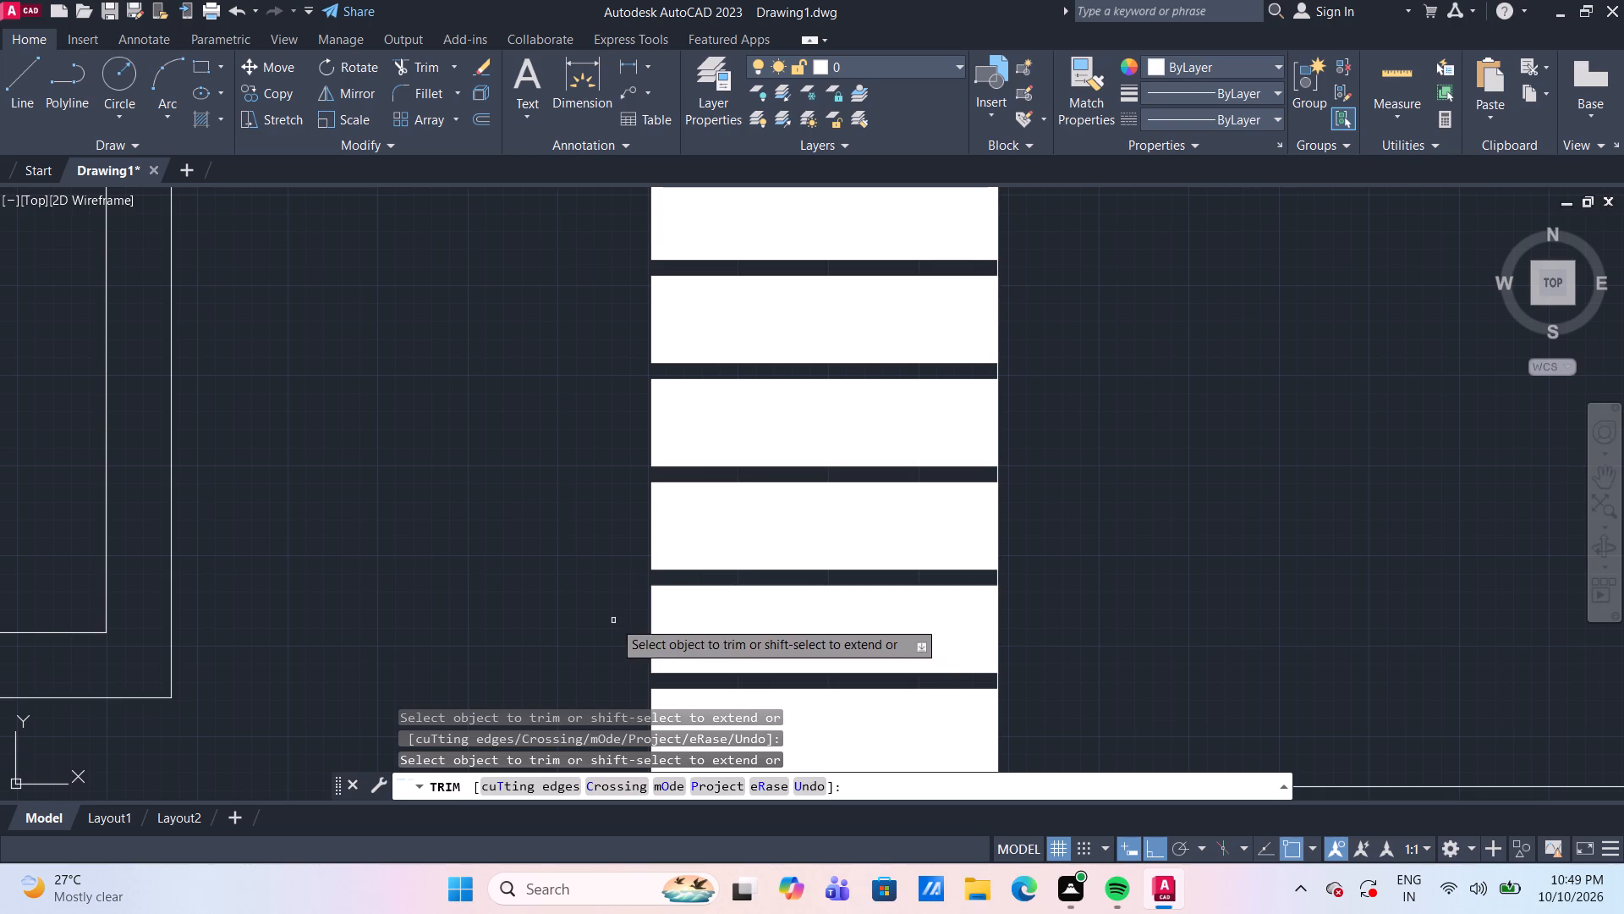
middle_click_drag(612, 588, 633, 322)
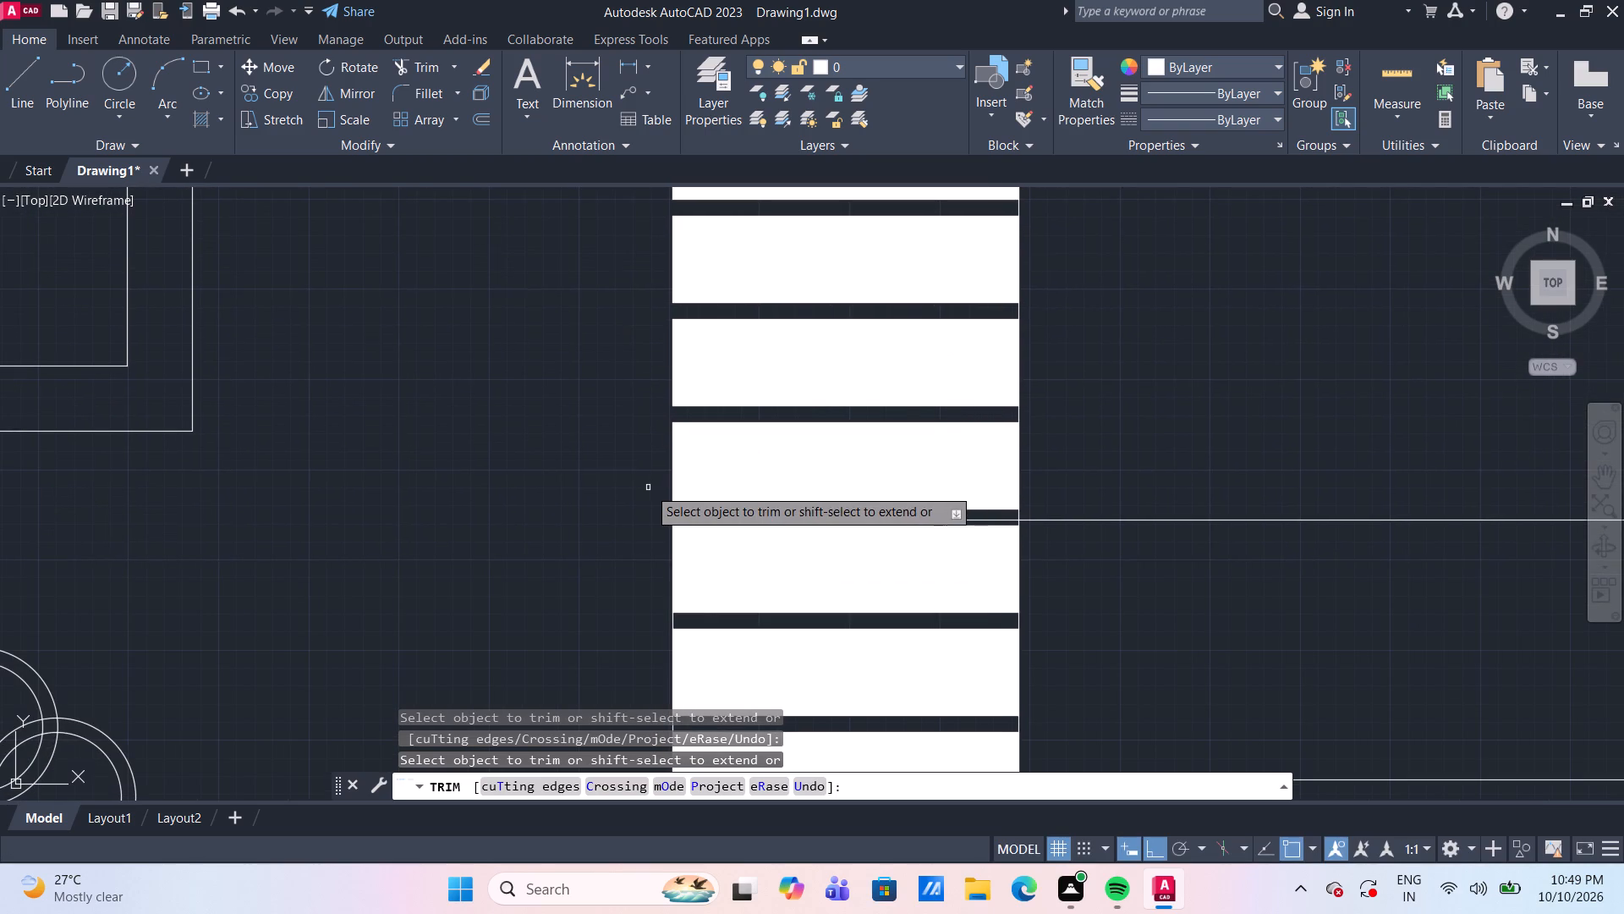
key("Escape")
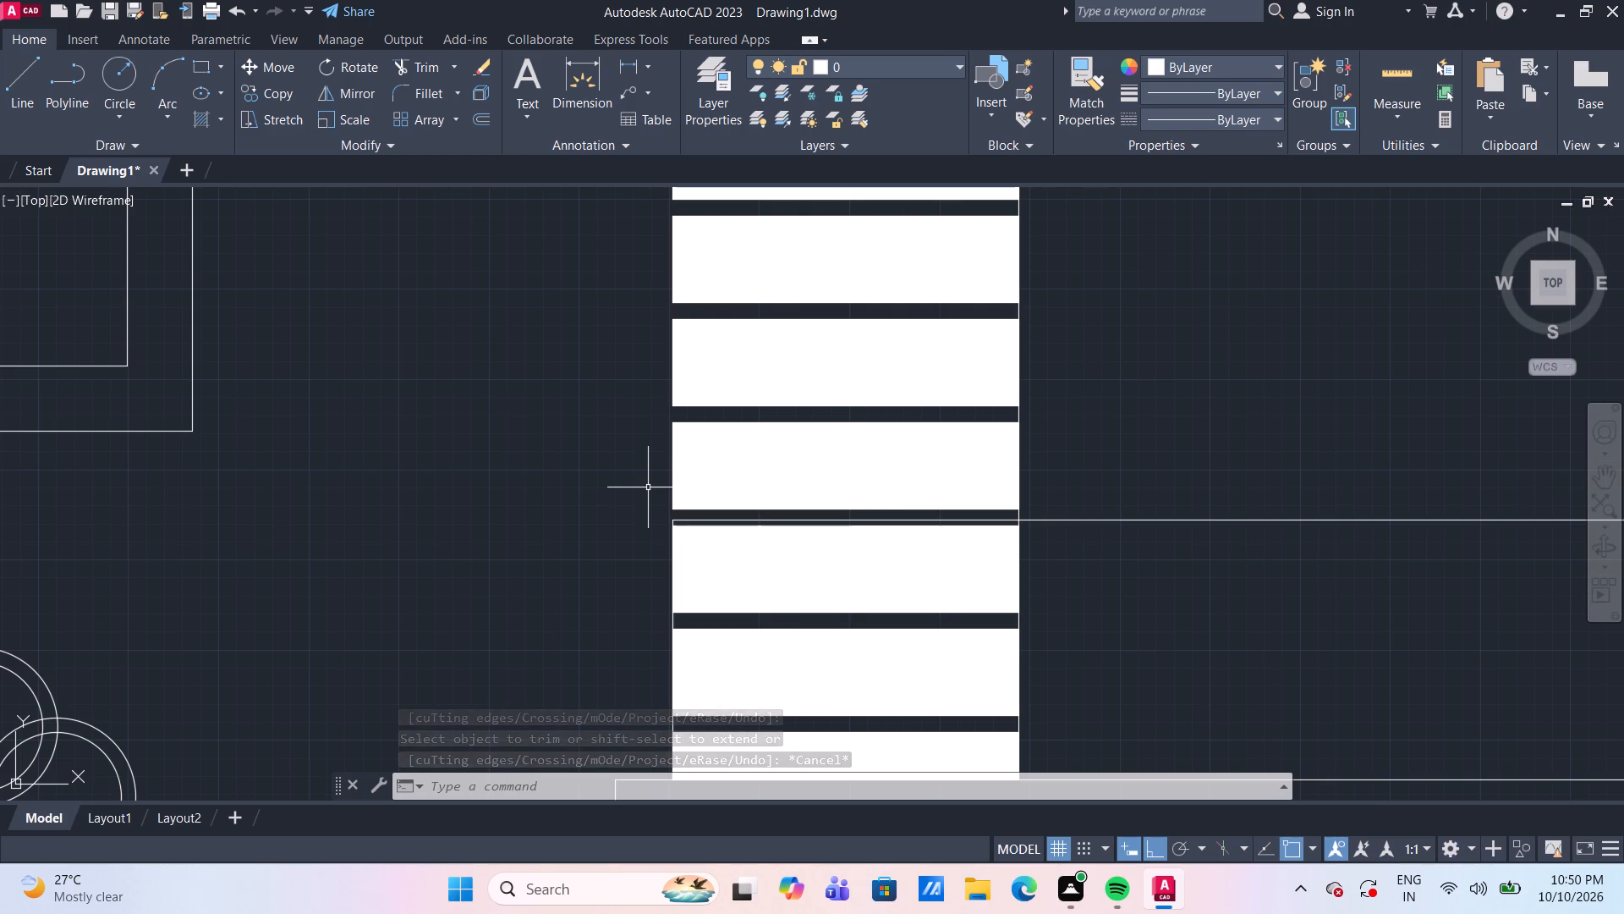
Hatch the two narrow horizontal bands crossing the central column, up to the vertical posts, in solid 255,255,255.
scroll(648, 487, "down", 3)
scroll(882, 413, "down", 2)
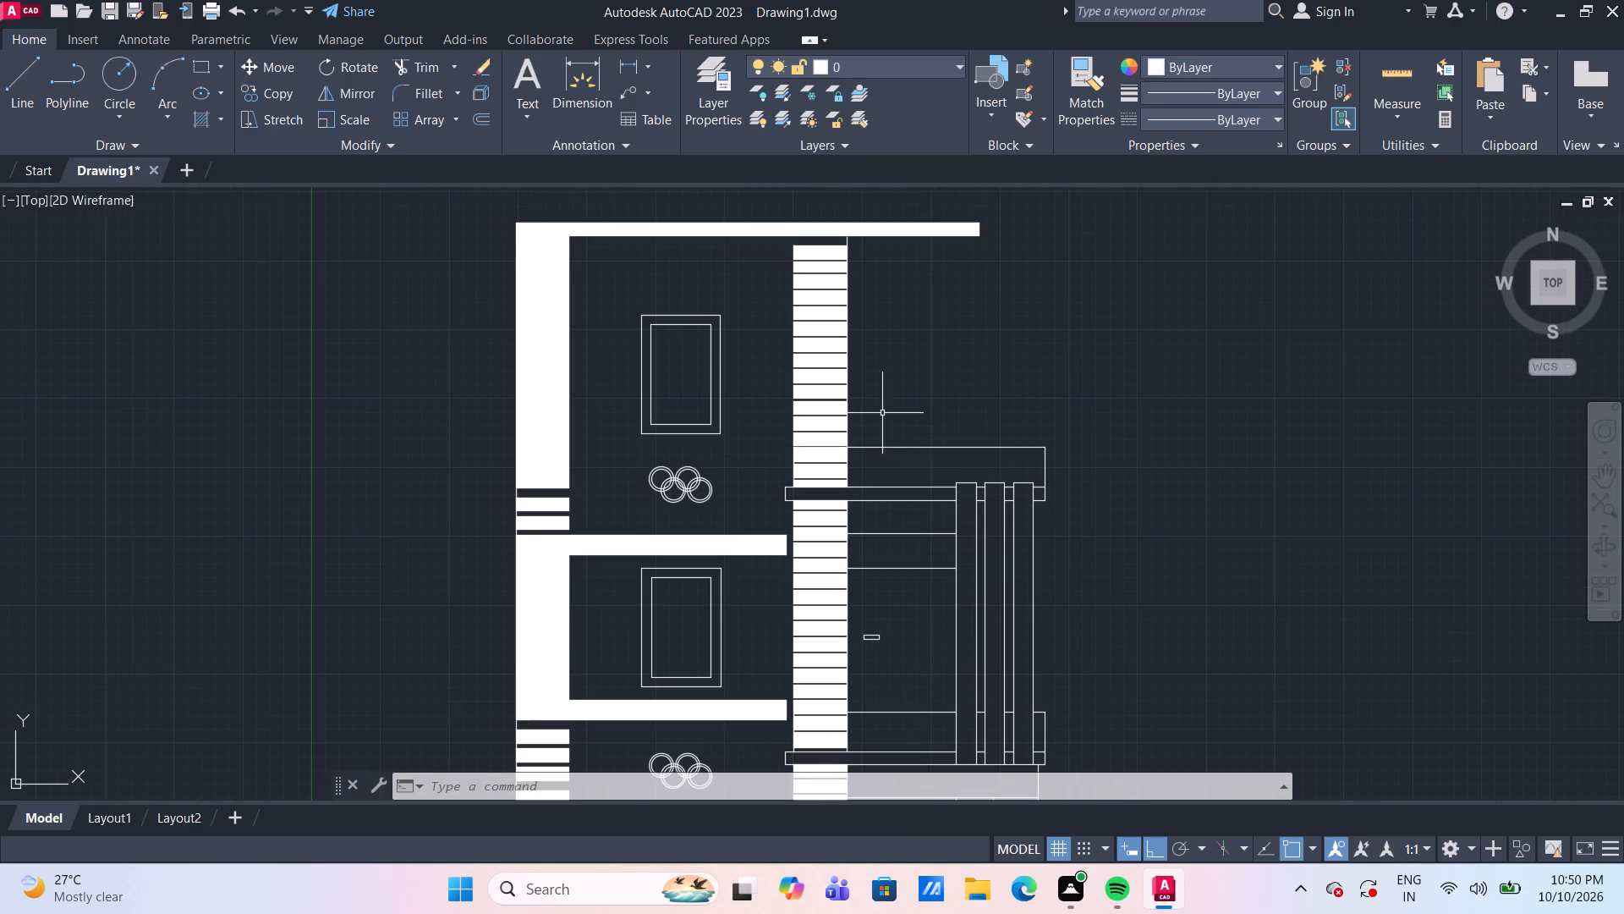
scroll(908, 432, "up", 1)
middle_click_drag(908, 432, 845, 313)
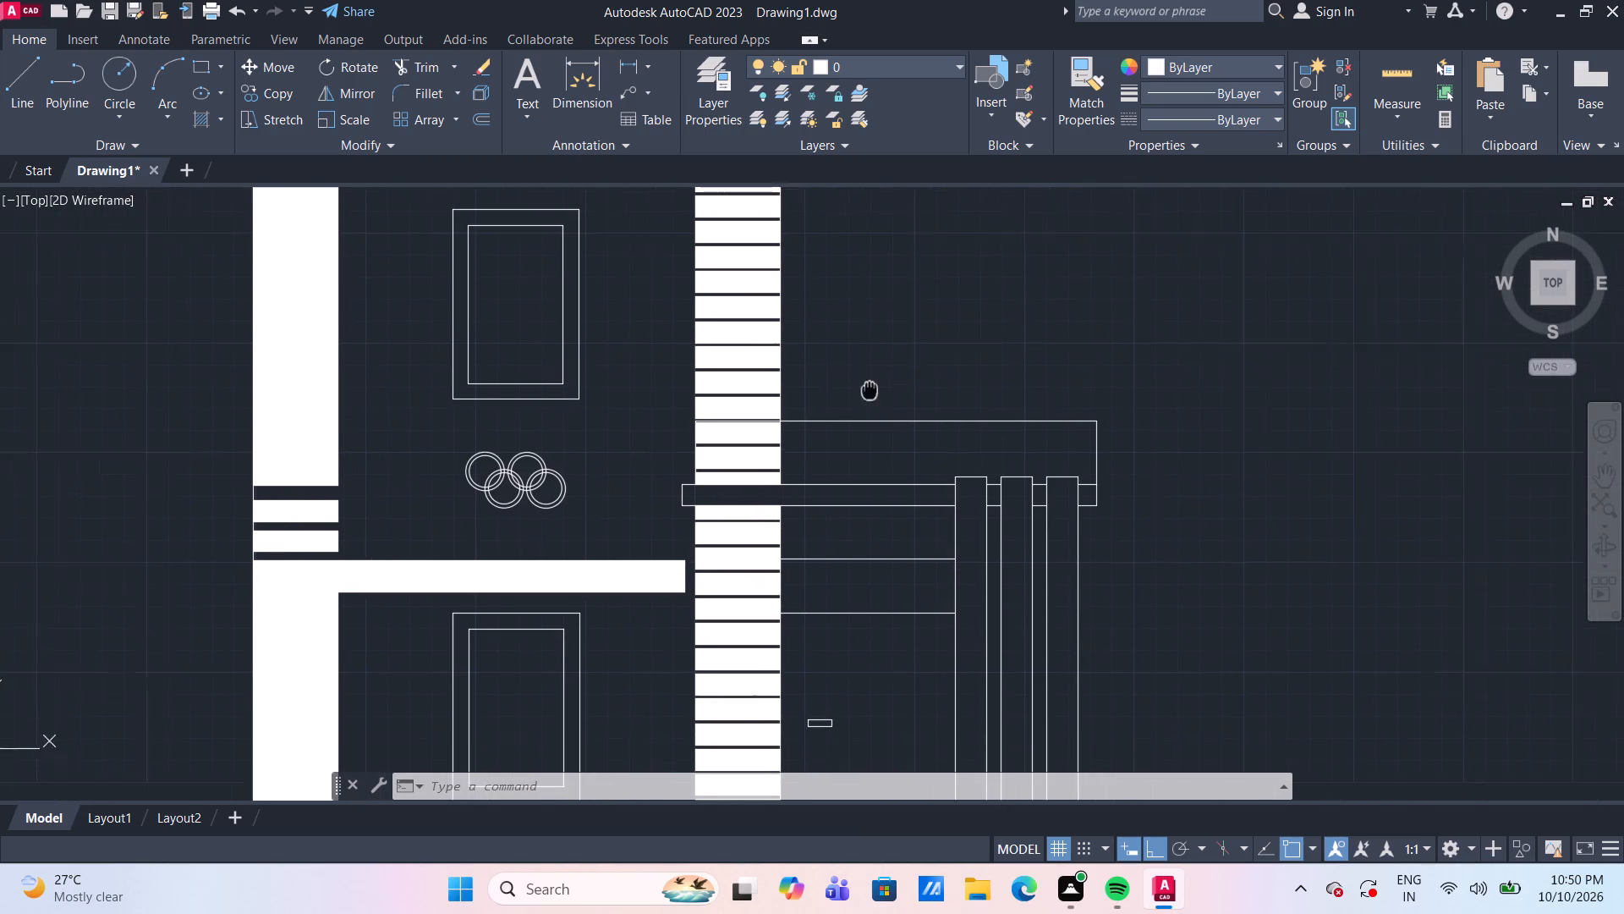
middle_click_drag(845, 313, 843, 303)
middle_click_drag(859, 611, 843, 438)
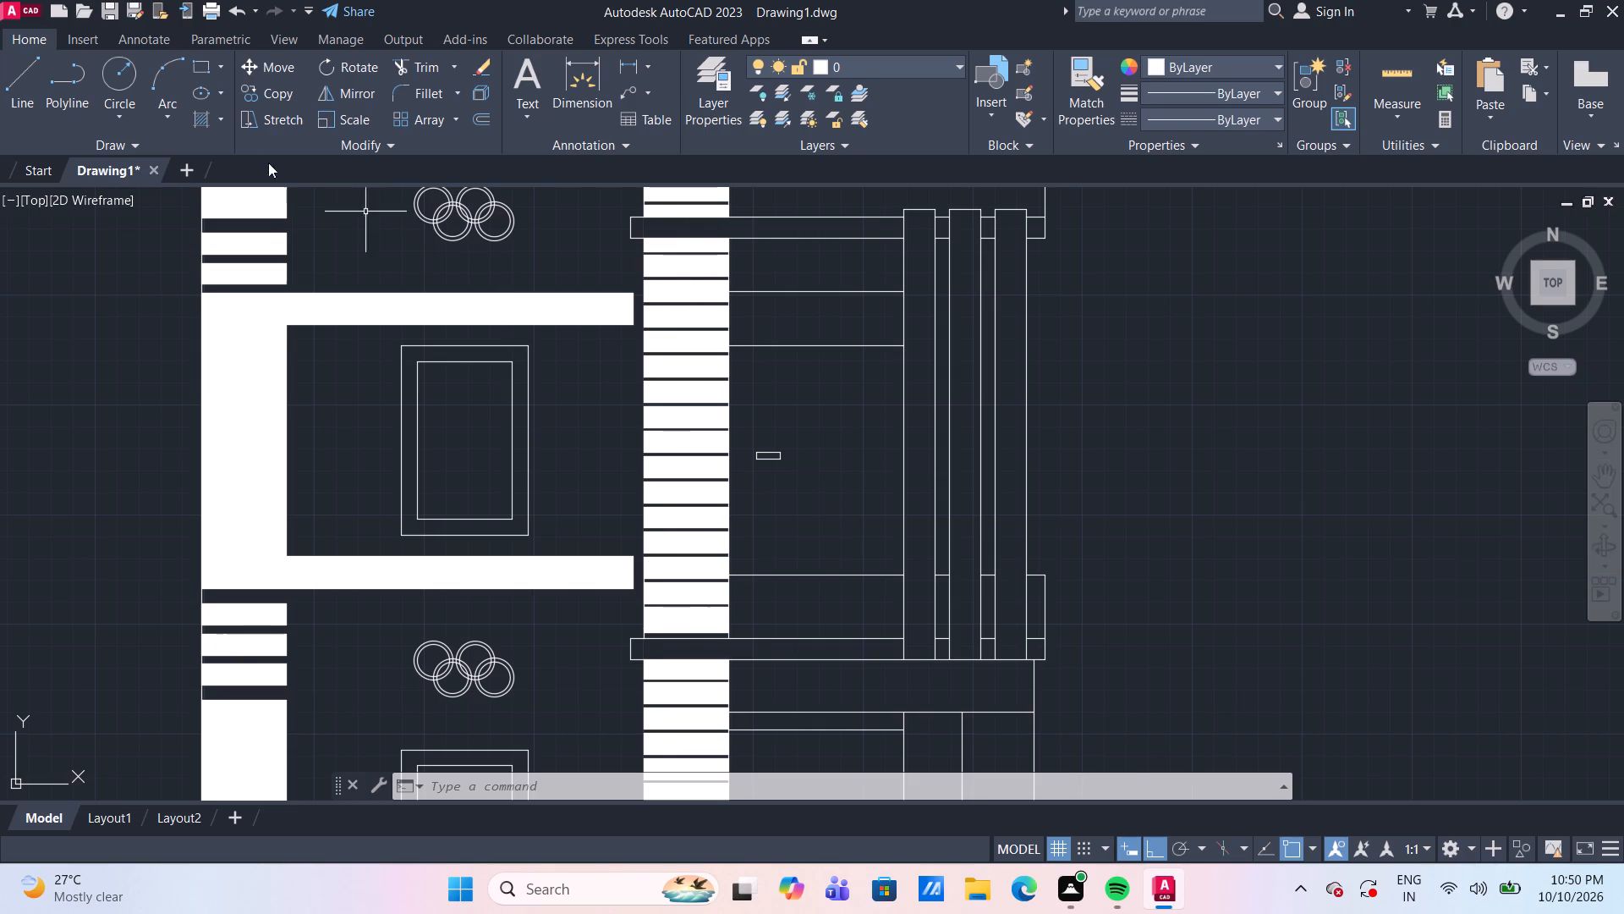
left_click(198, 121)
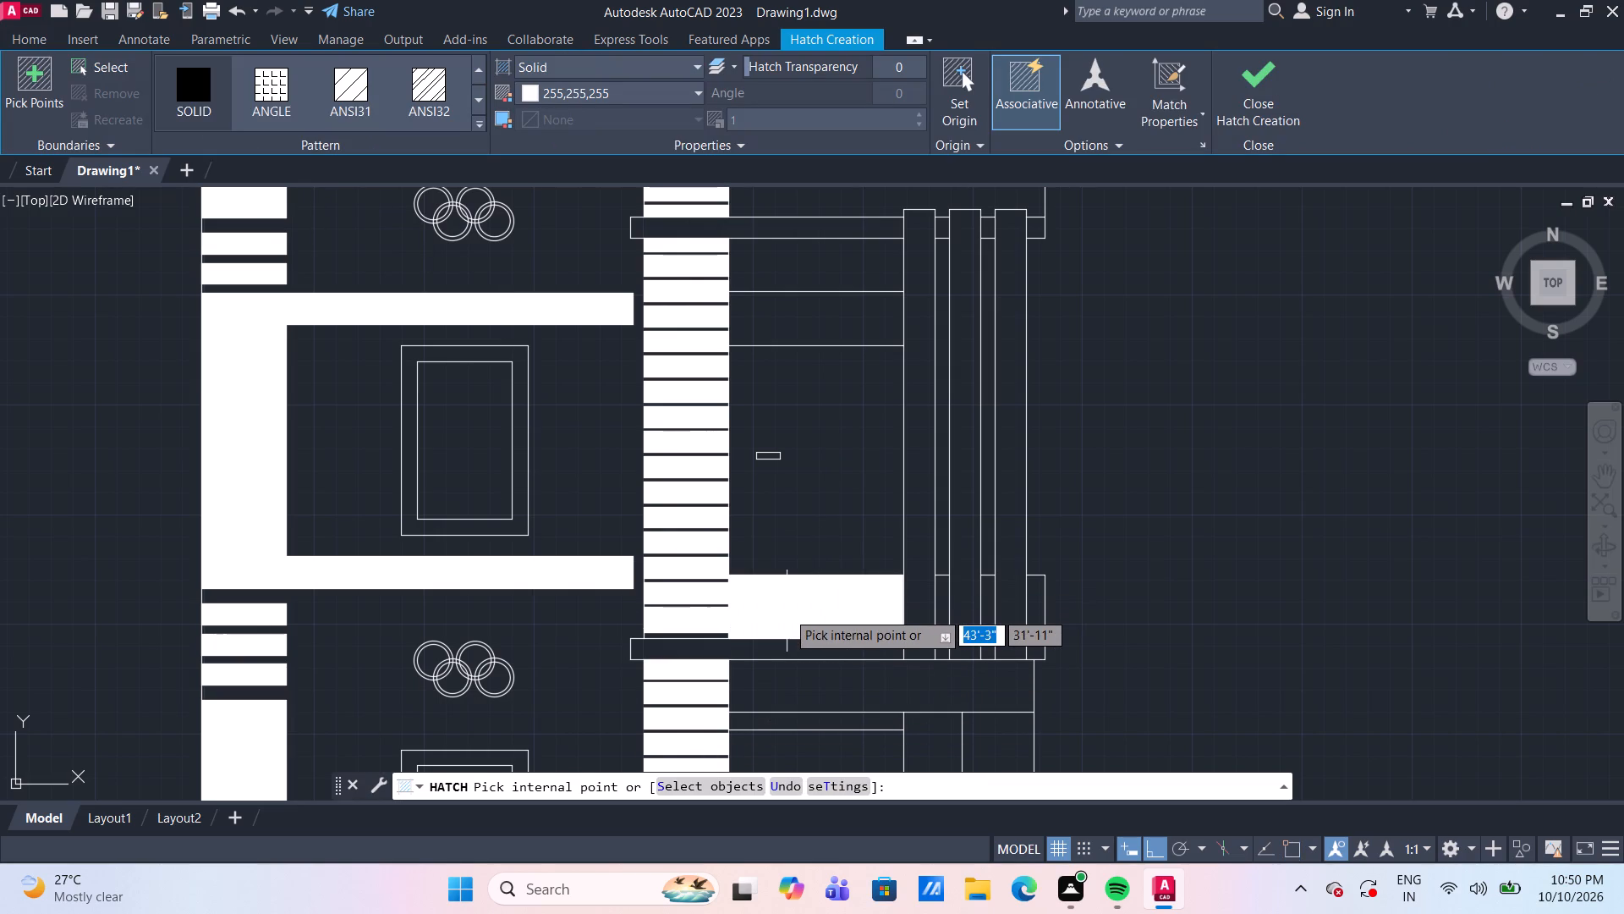
left_click(755, 640)
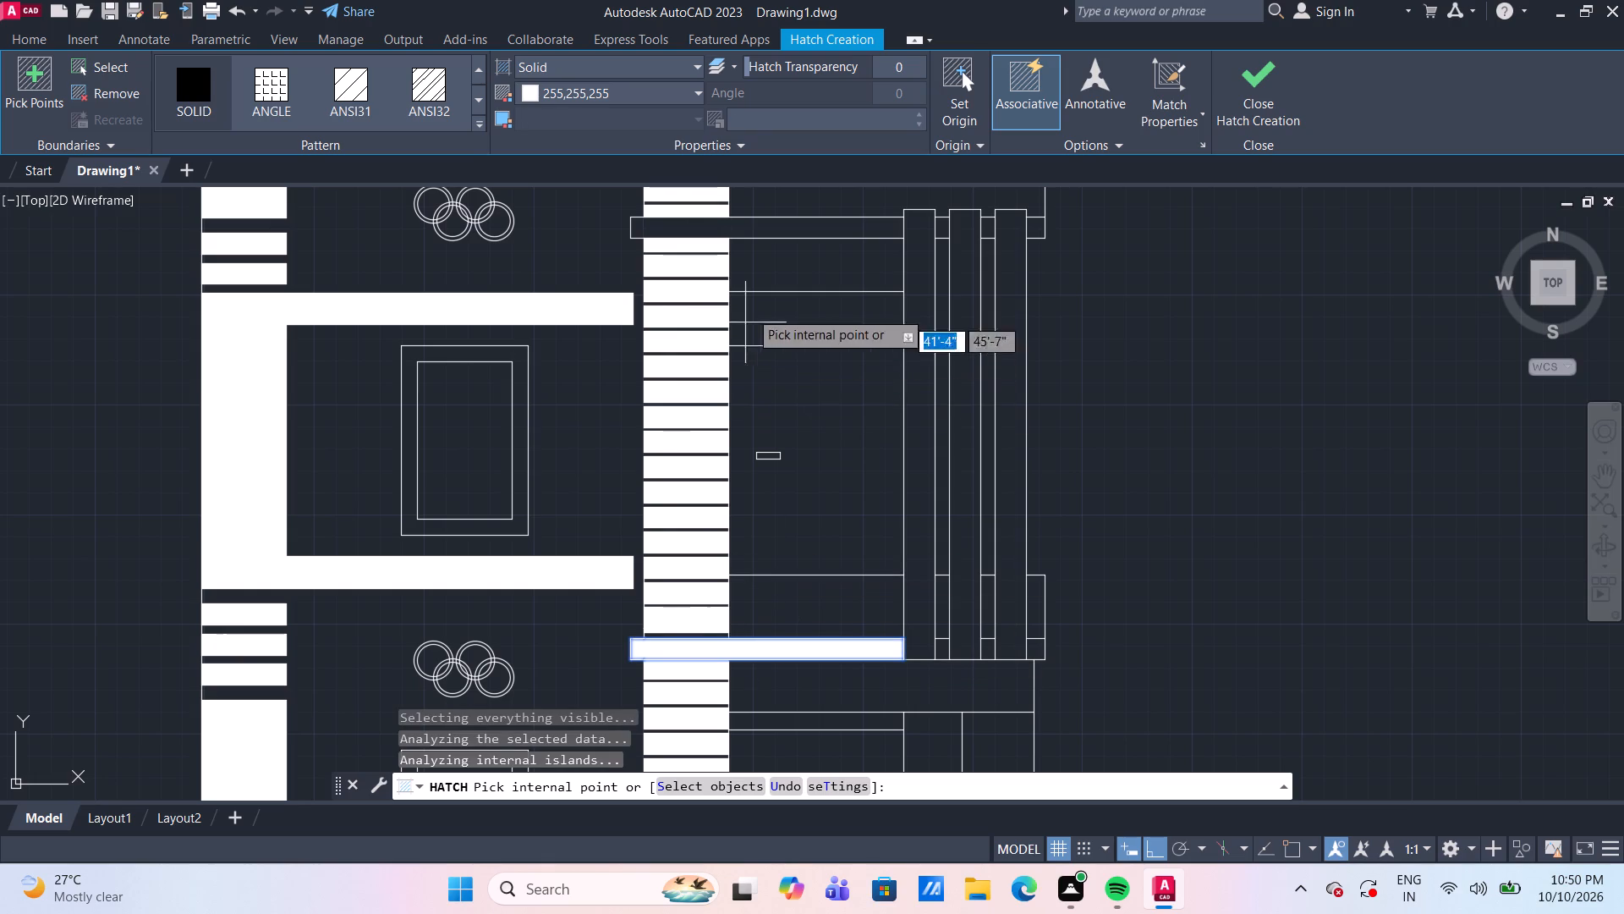
left_click(790, 228)
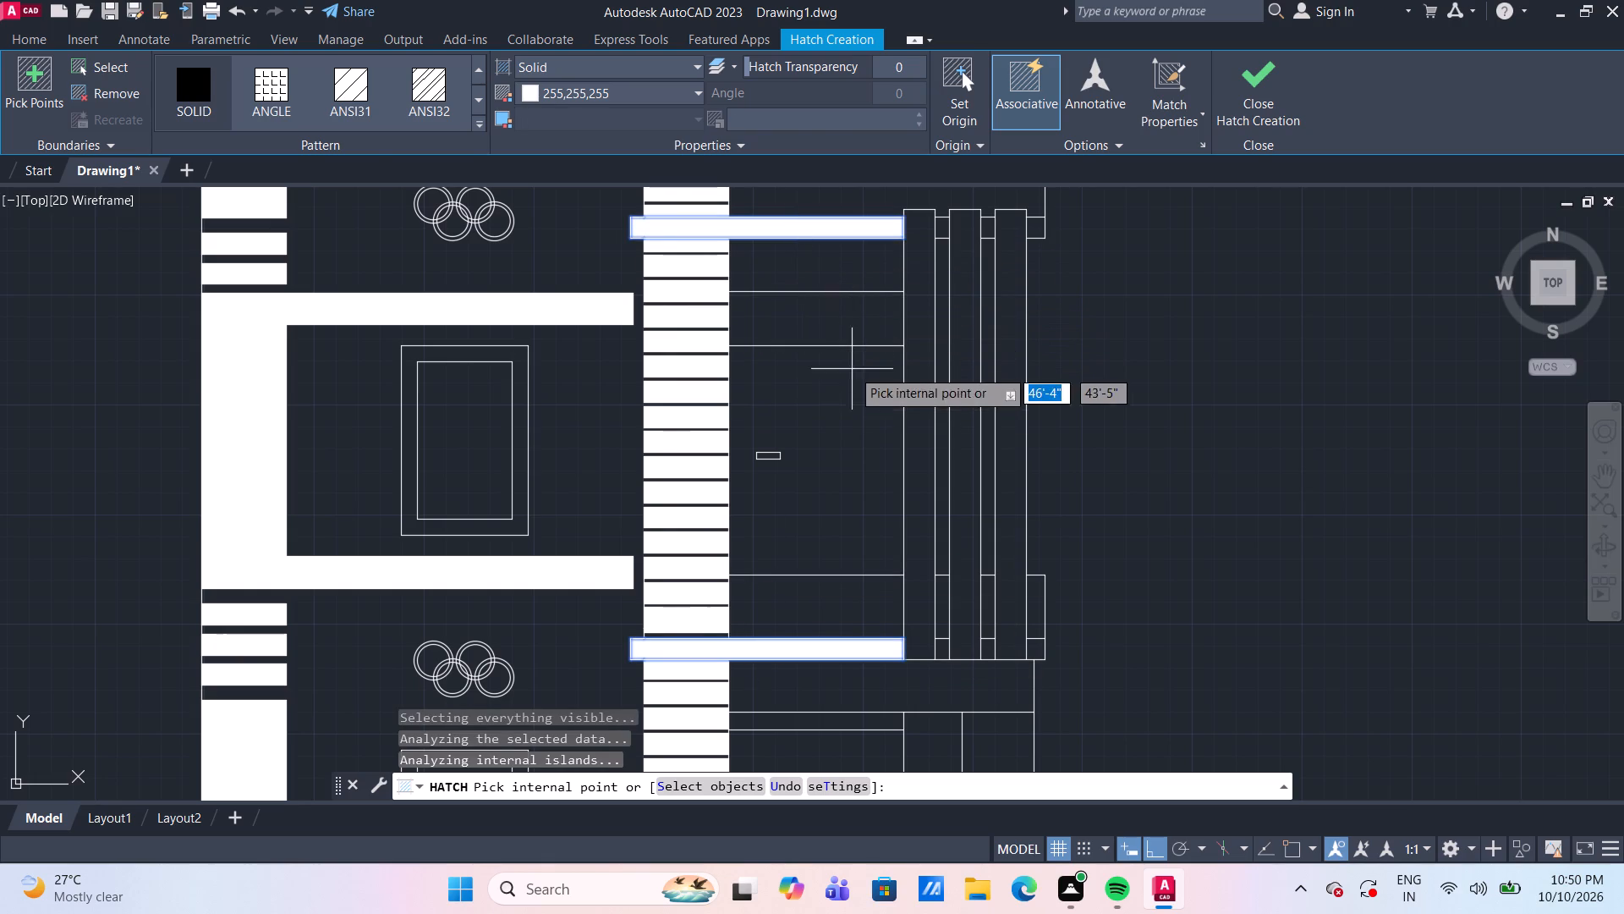
key("Escape")
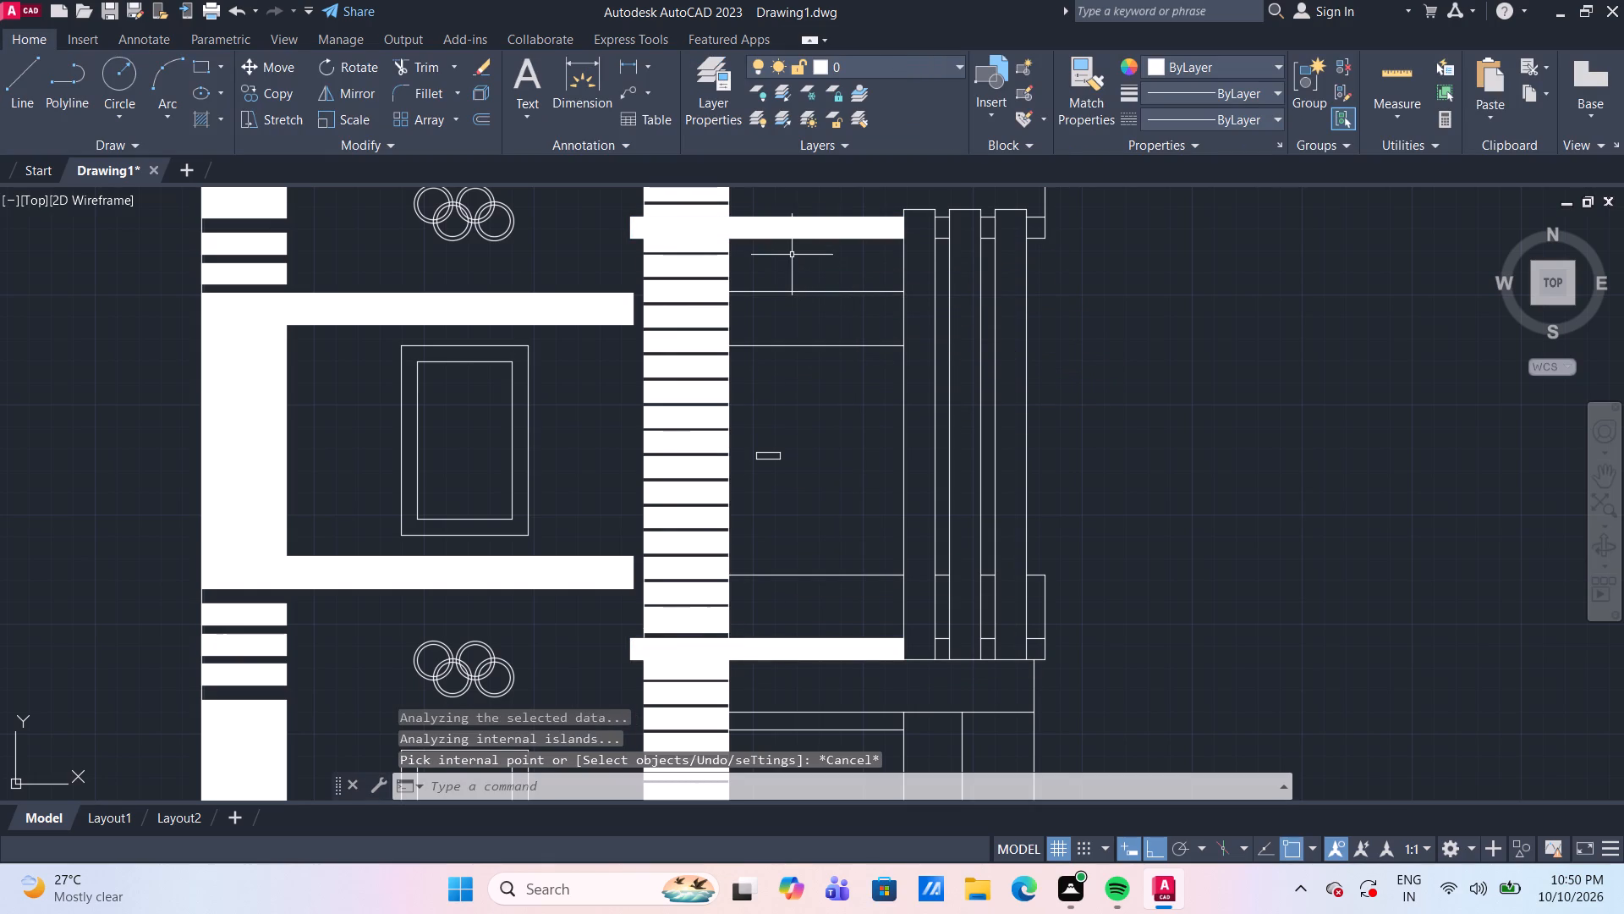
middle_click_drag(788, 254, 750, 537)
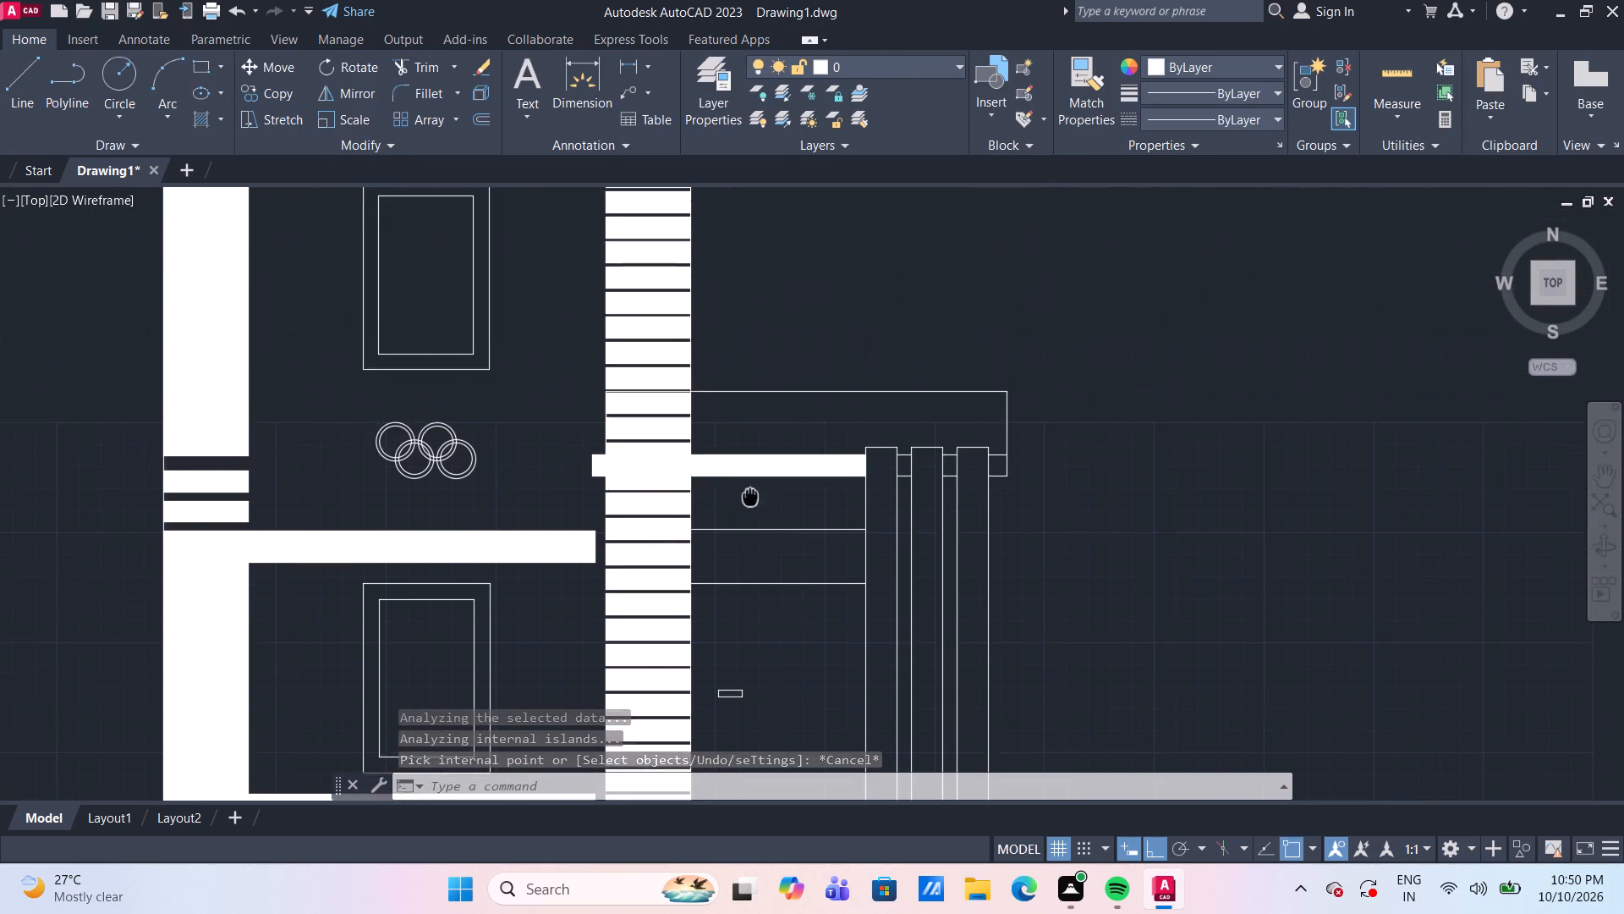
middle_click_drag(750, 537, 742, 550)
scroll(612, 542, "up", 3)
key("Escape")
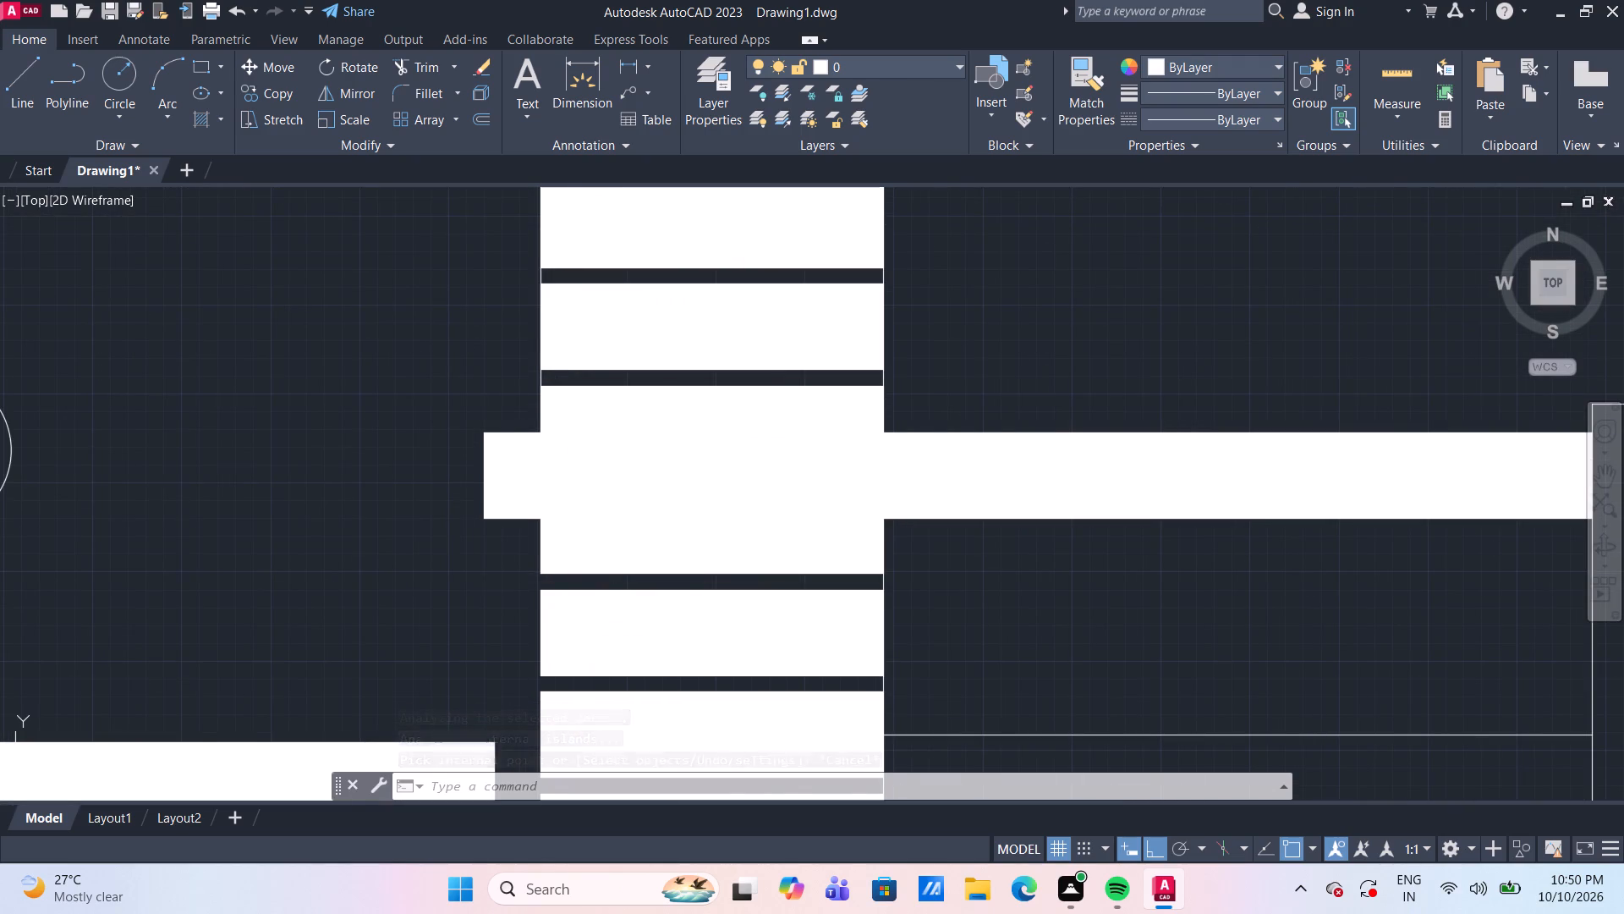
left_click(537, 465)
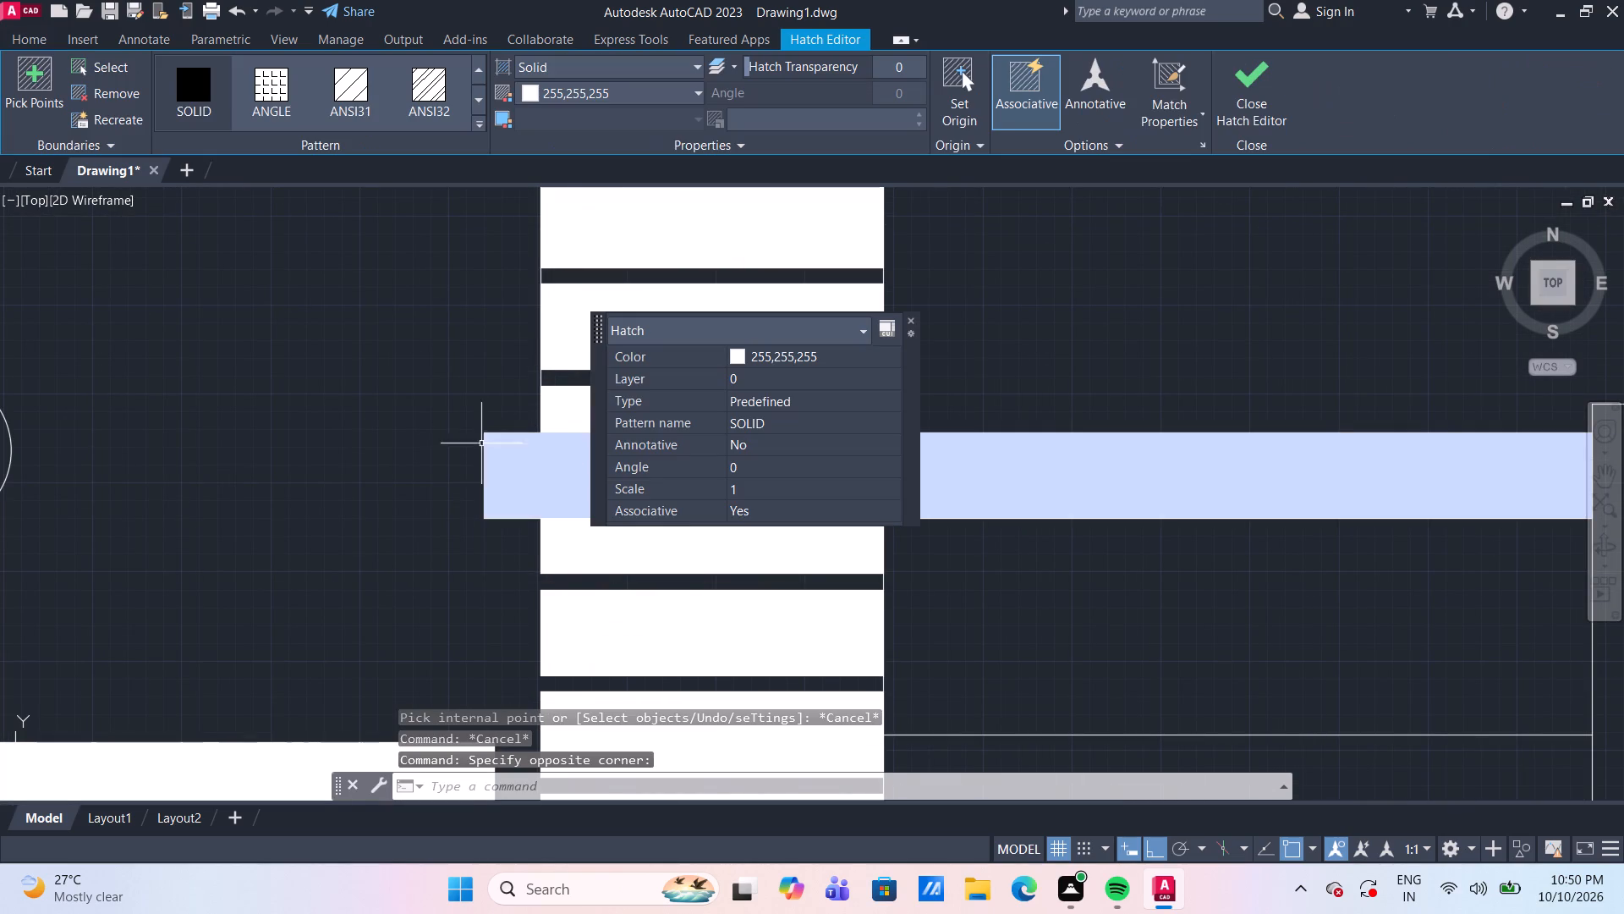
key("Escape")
Trim the upper balcony's top line where it crosses the central column in the gap between white blocks above the upper band.
scroll(447, 419, "down", 3)
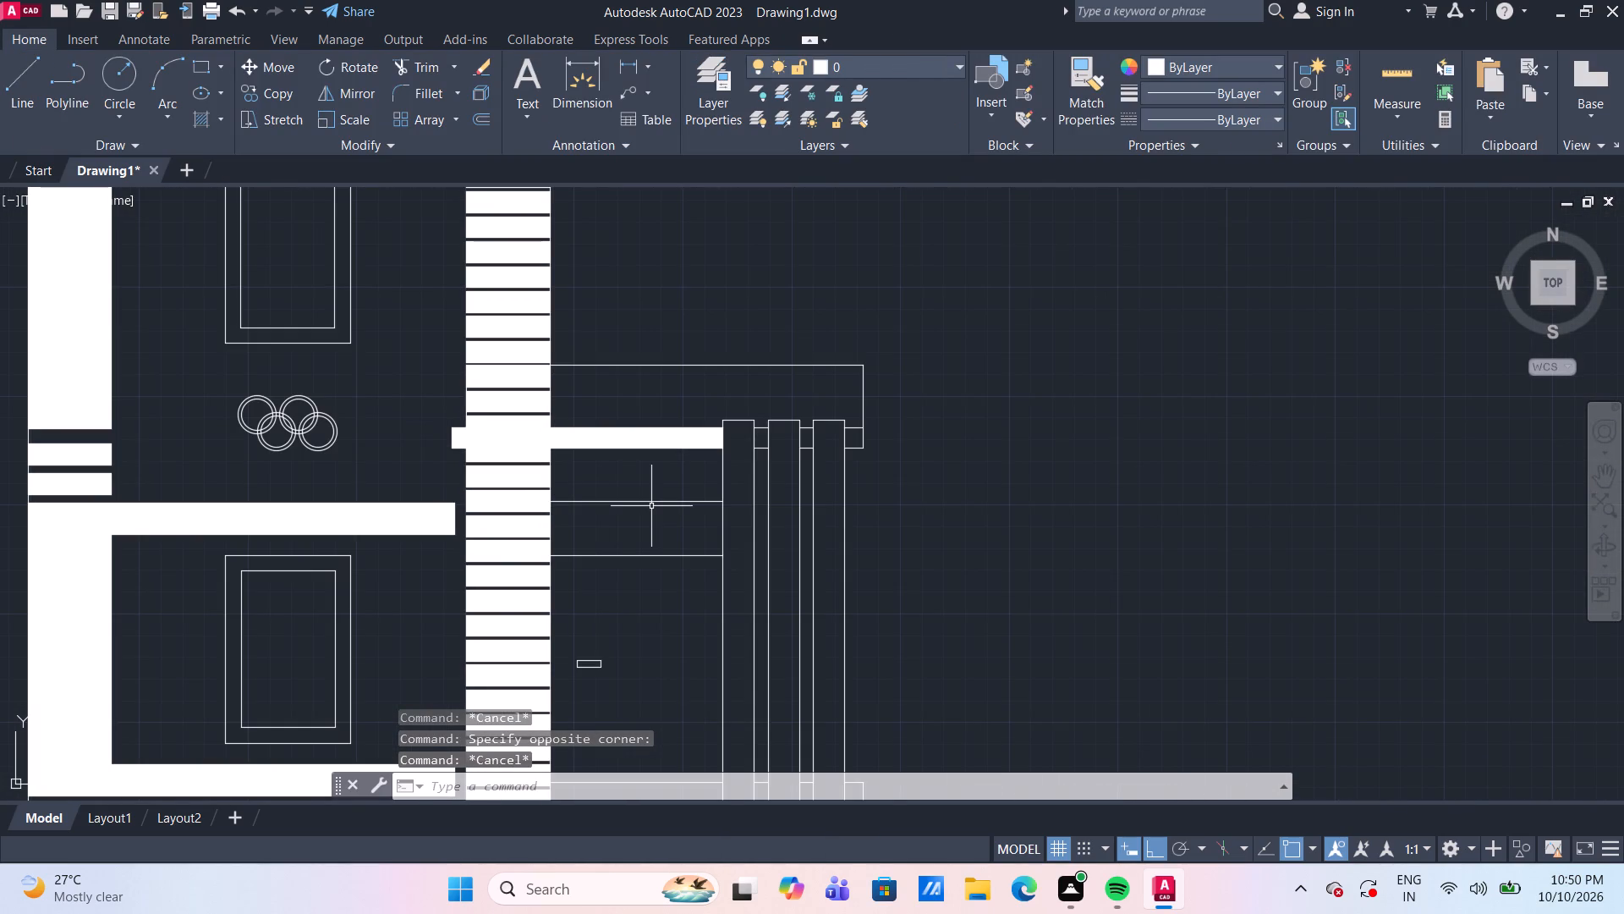
scroll(651, 506, "down", 2)
middle_click_drag(820, 595, 847, 457)
scroll(676, 318, "up", 3)
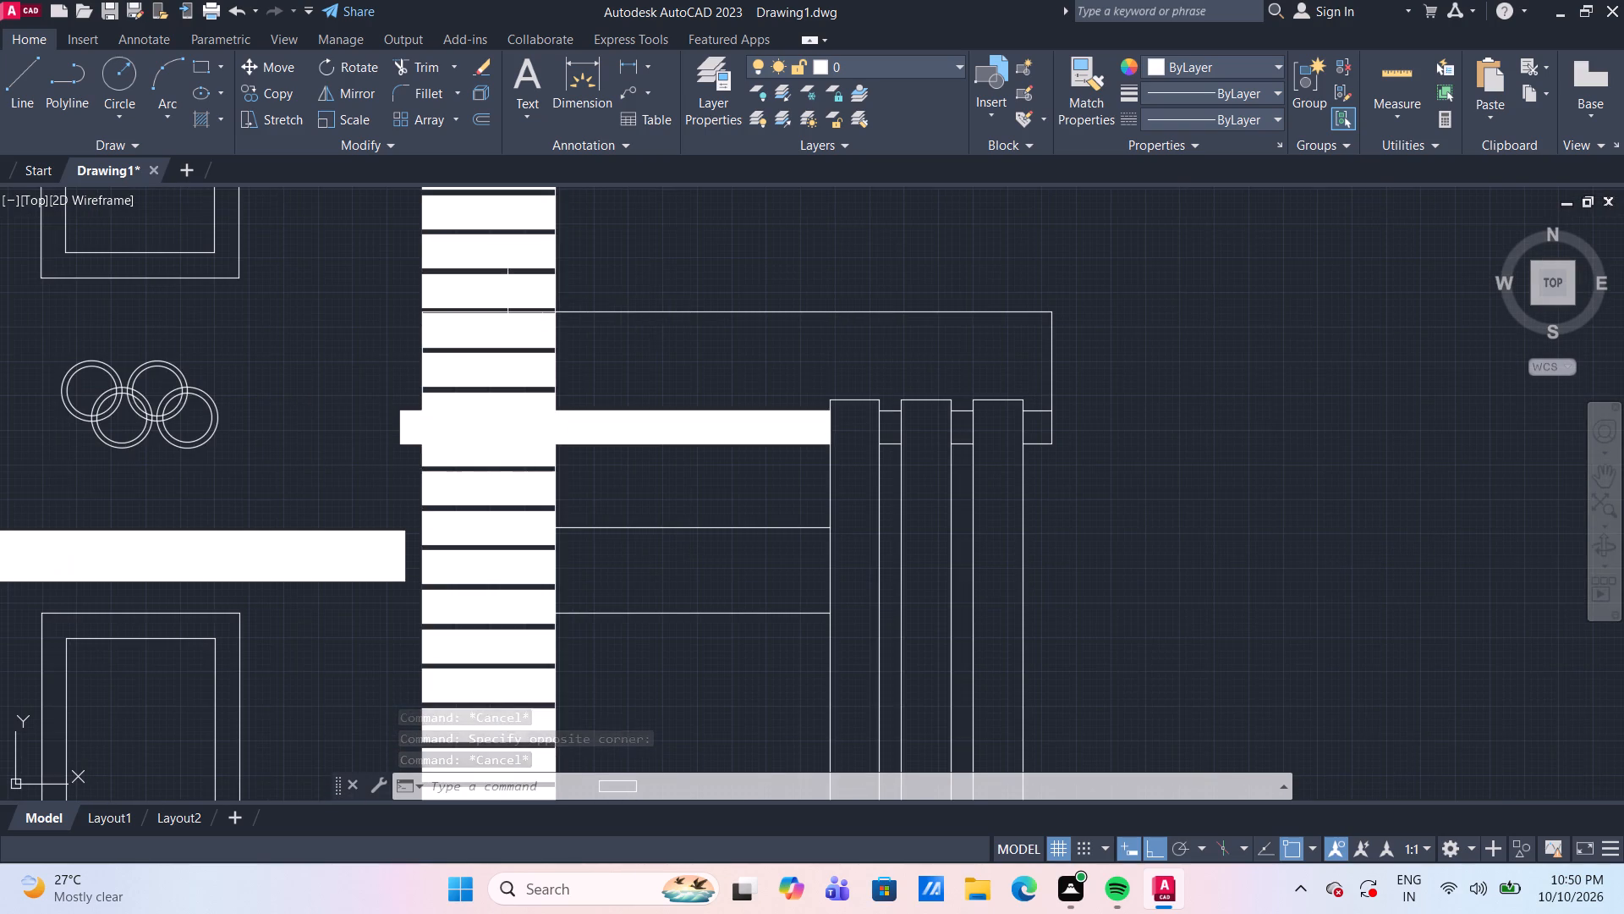
scroll(494, 299, "up", 4)
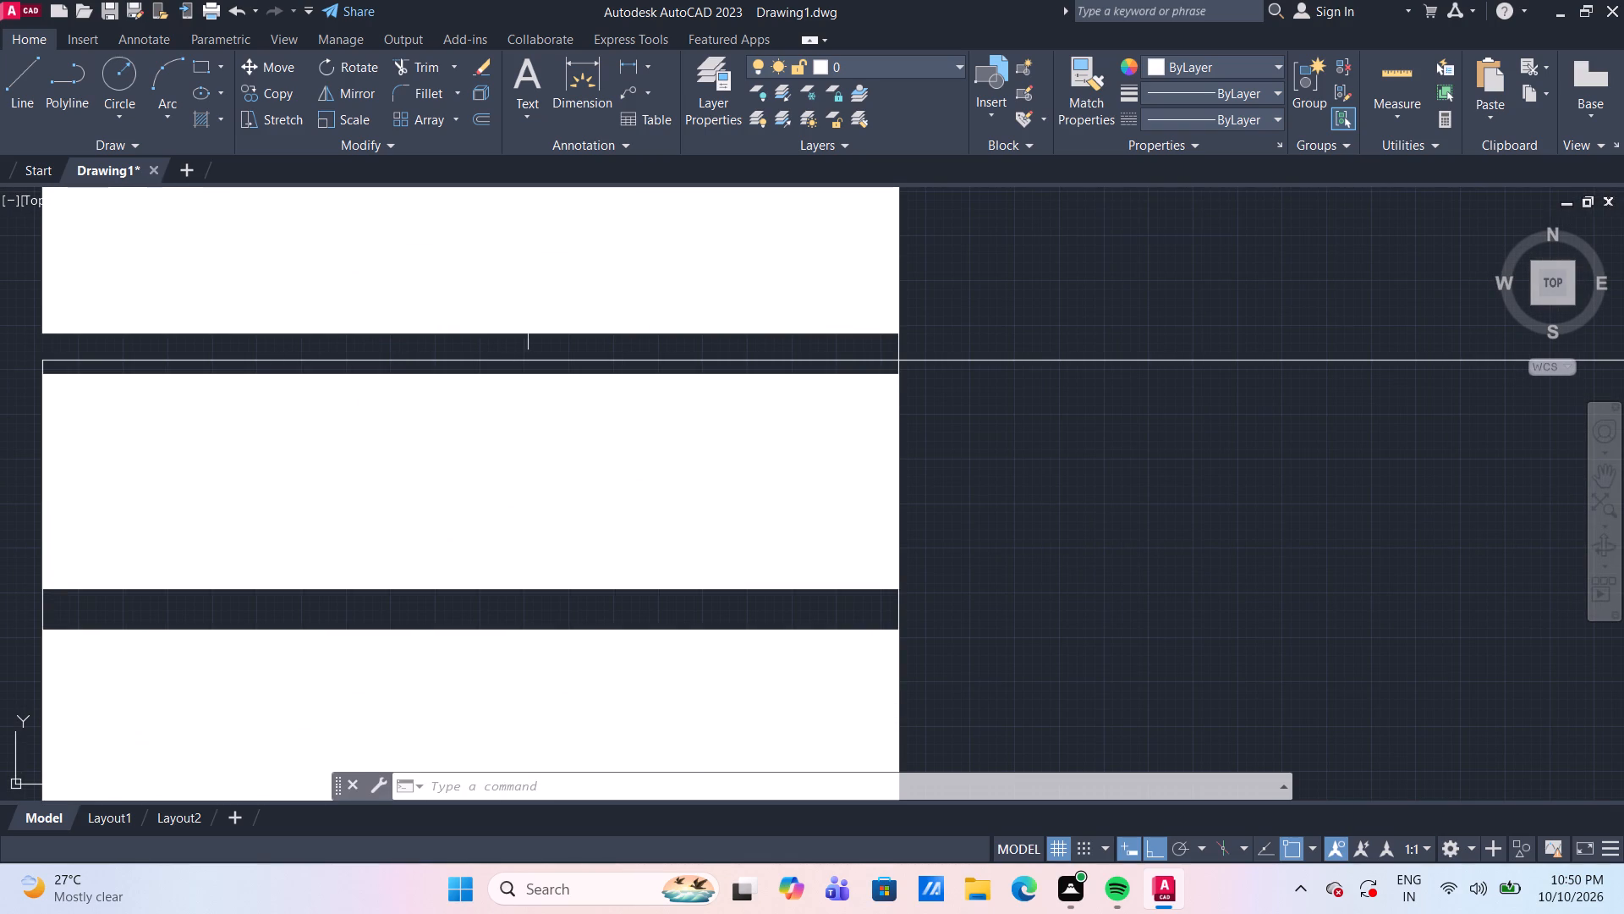
type("tr")
key("space")
left_click(557, 360)
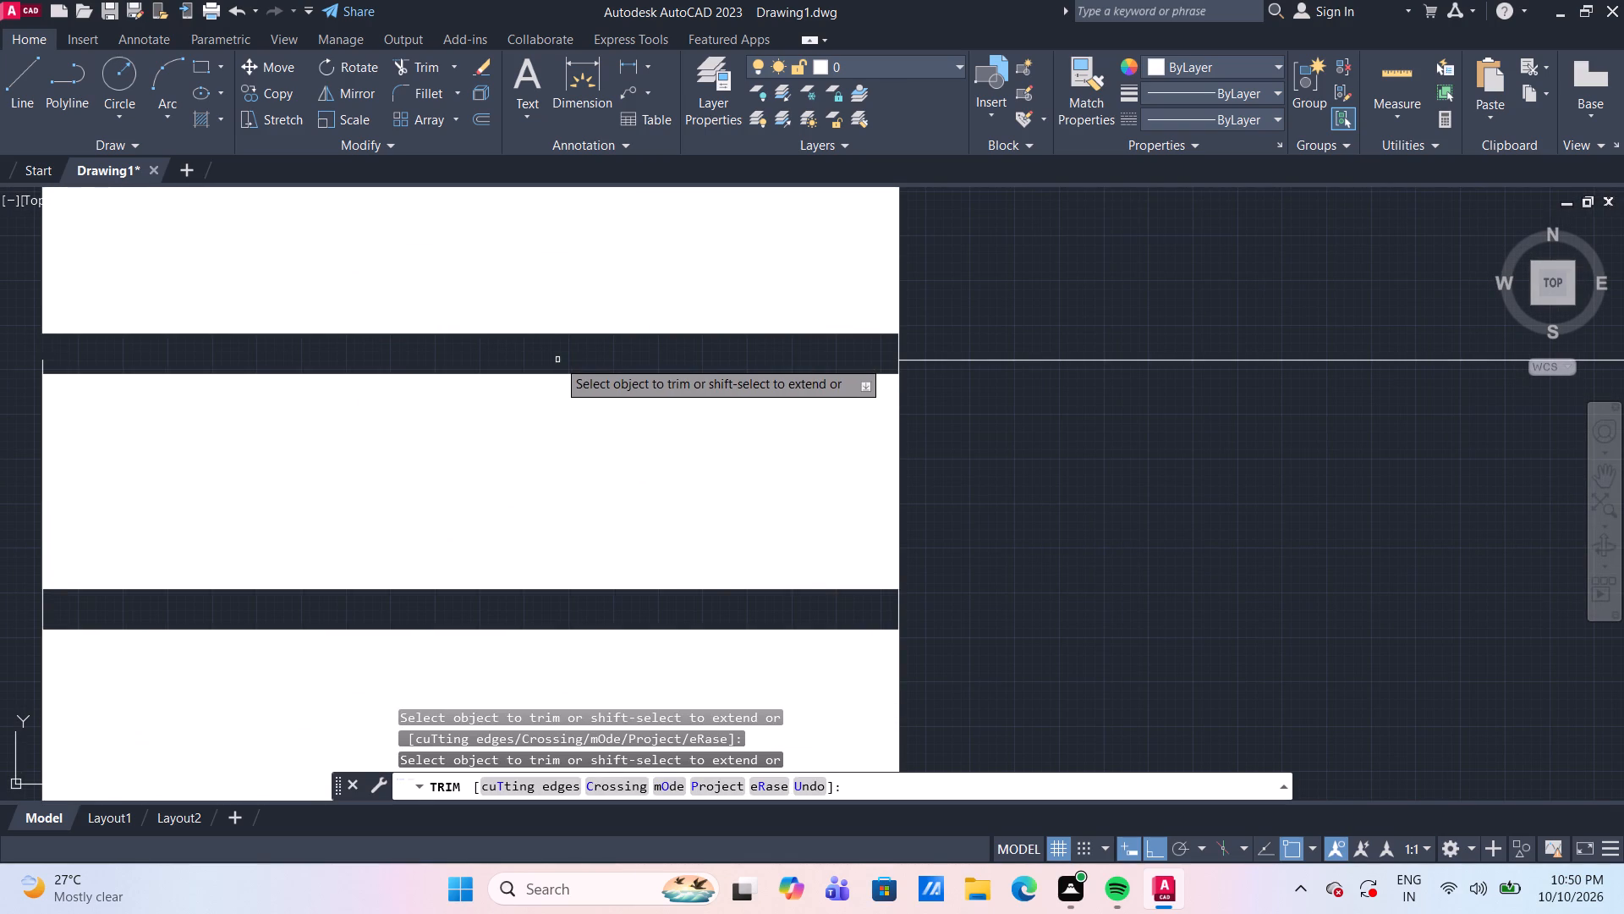
scroll(1045, 407, "down", 3)
scroll(1141, 496, "down", 3)
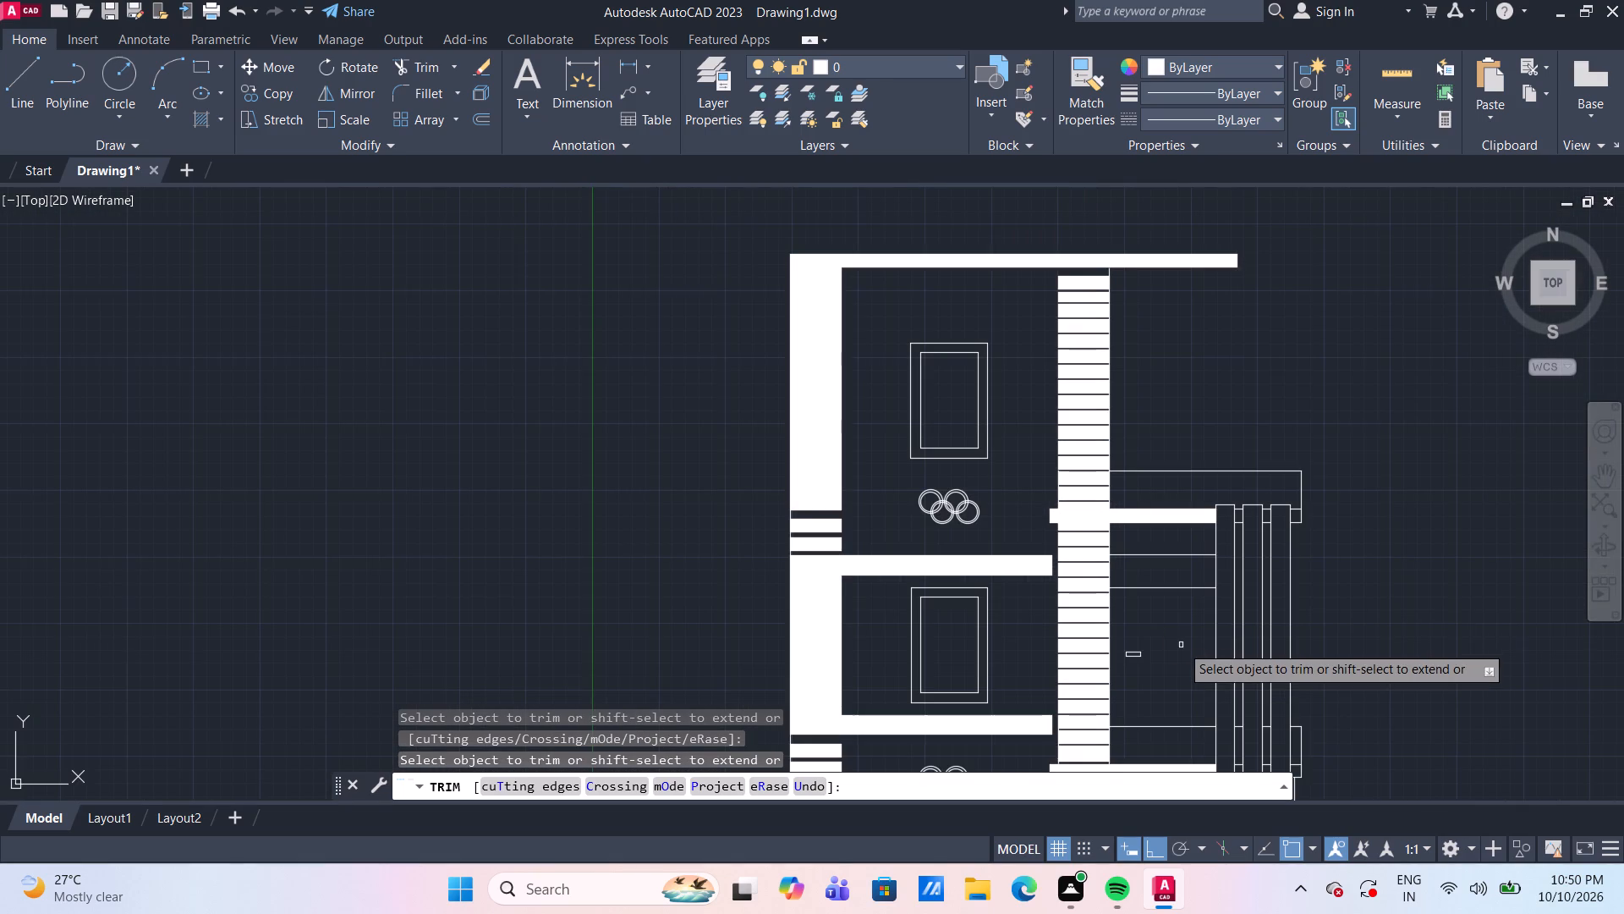
middle_click_drag(1163, 643, 1058, 553)
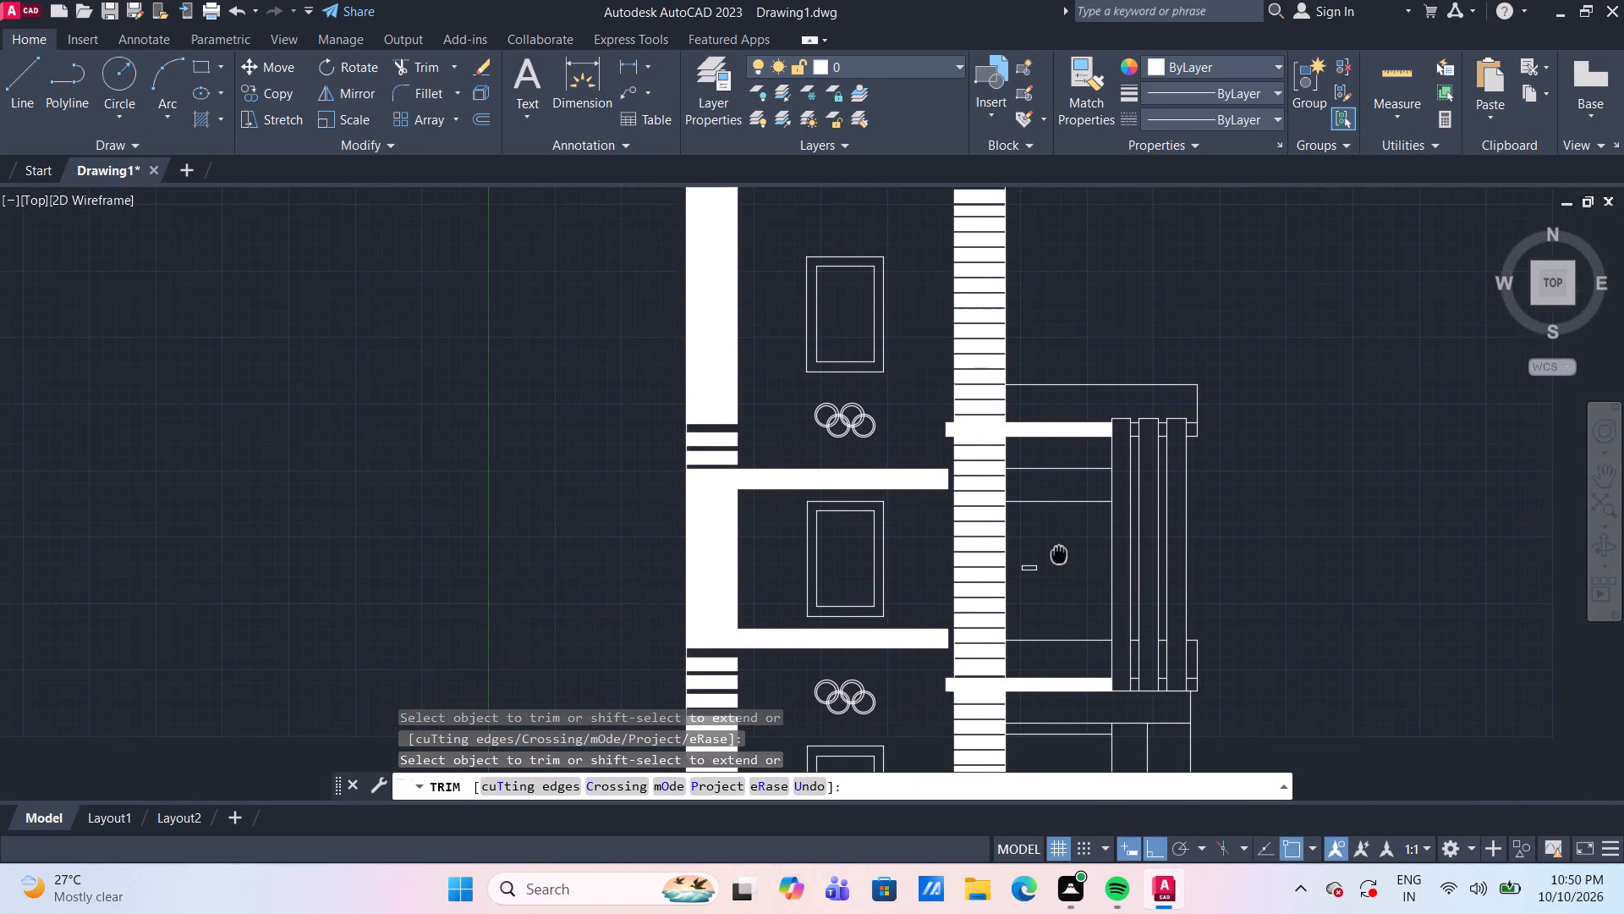
middle_click_drag(1058, 553, 1045, 471)
scroll(1049, 468, "down", 2)
scroll(993, 586, "up", 2)
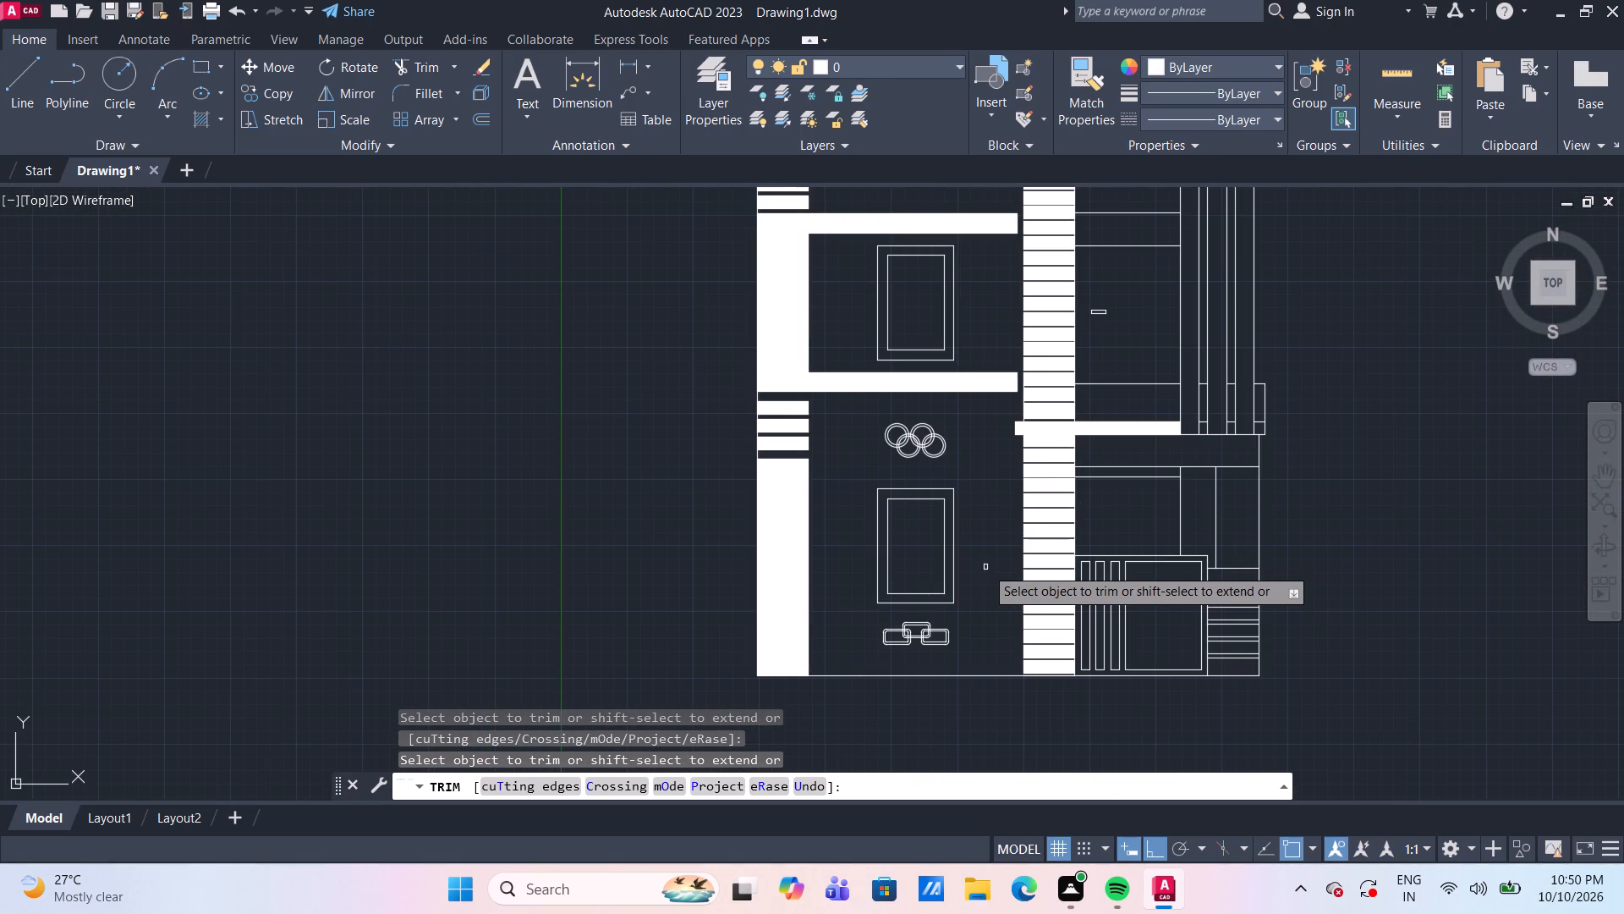
key("Escape")
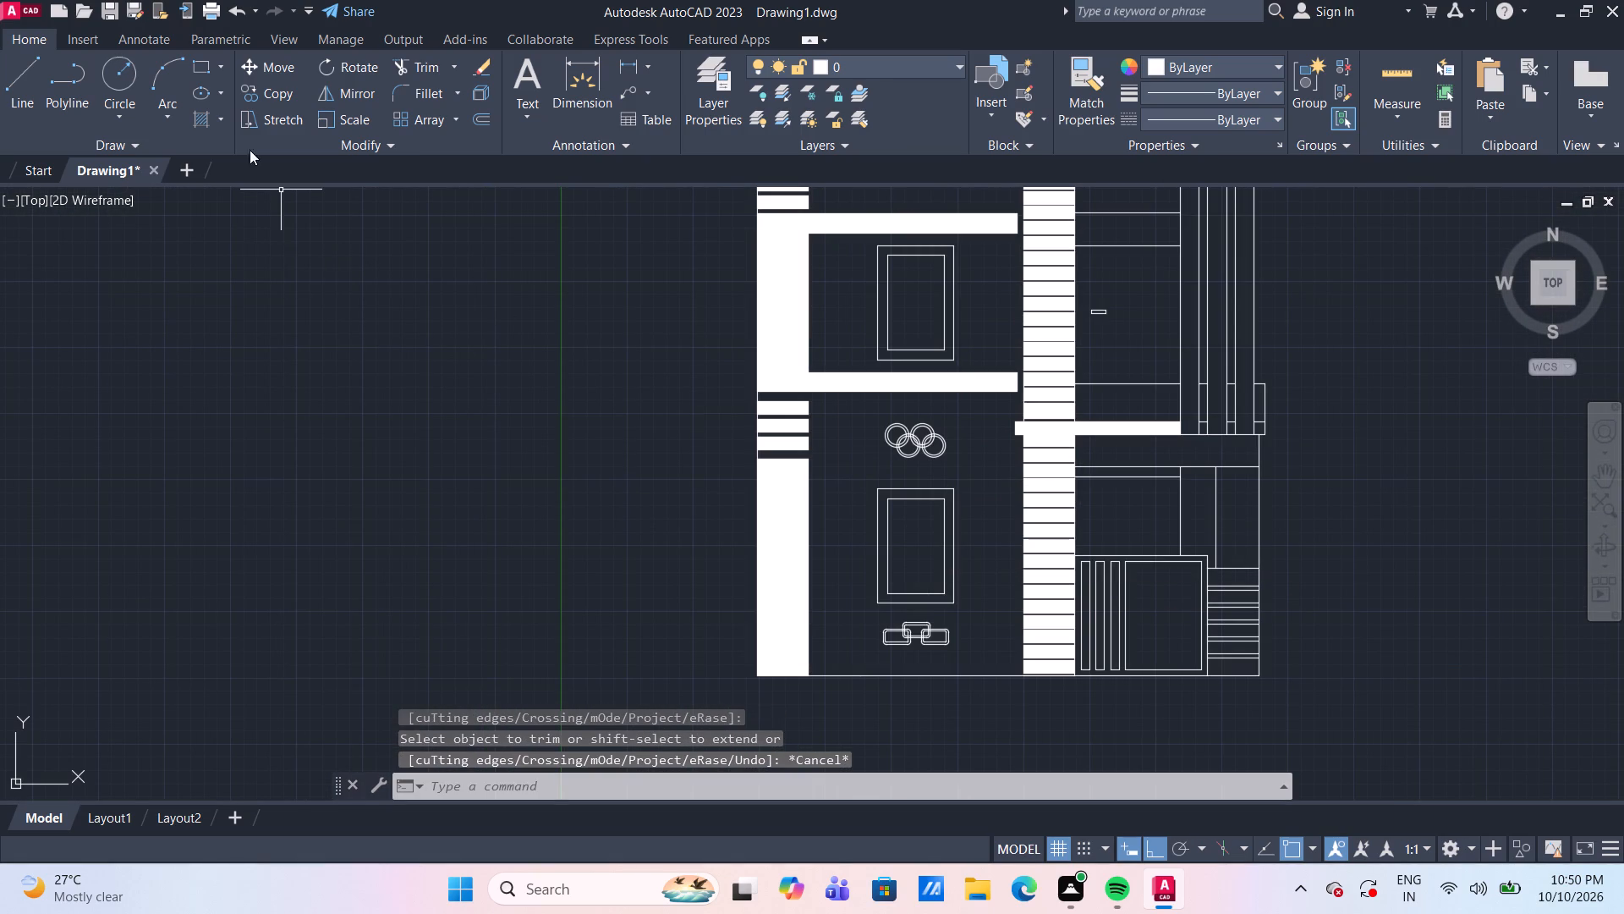
Hatch the frame between the two outlines of the lowest window in solid 255,255,255.
left_click_drag(201, 120, 208, 135)
scroll(995, 503, "up", 3)
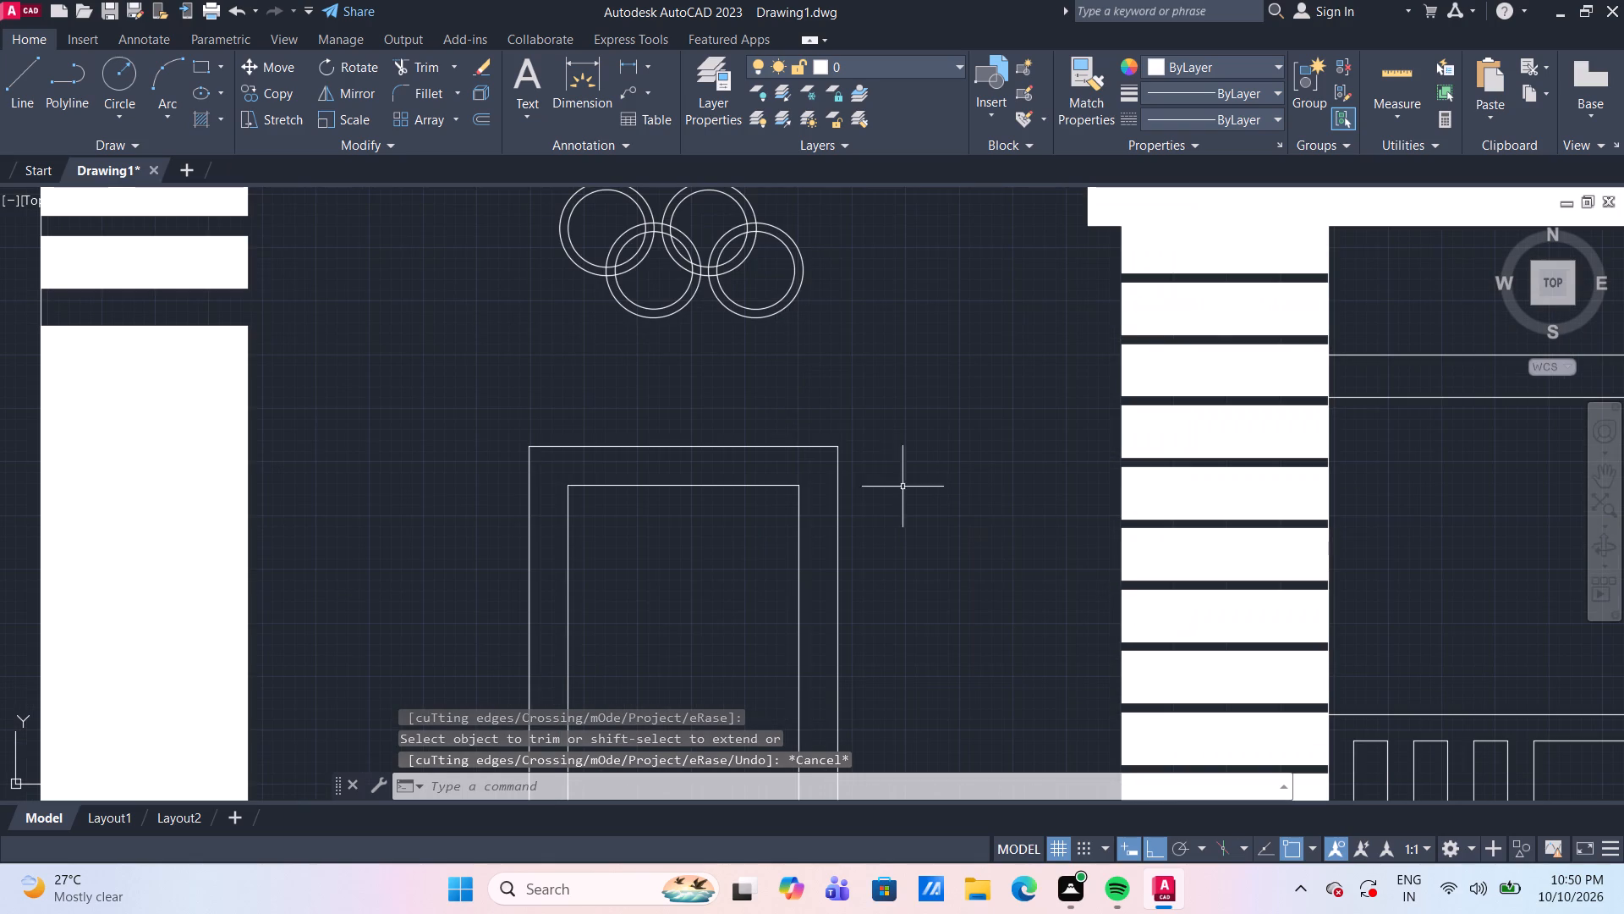
left_click(201, 113)
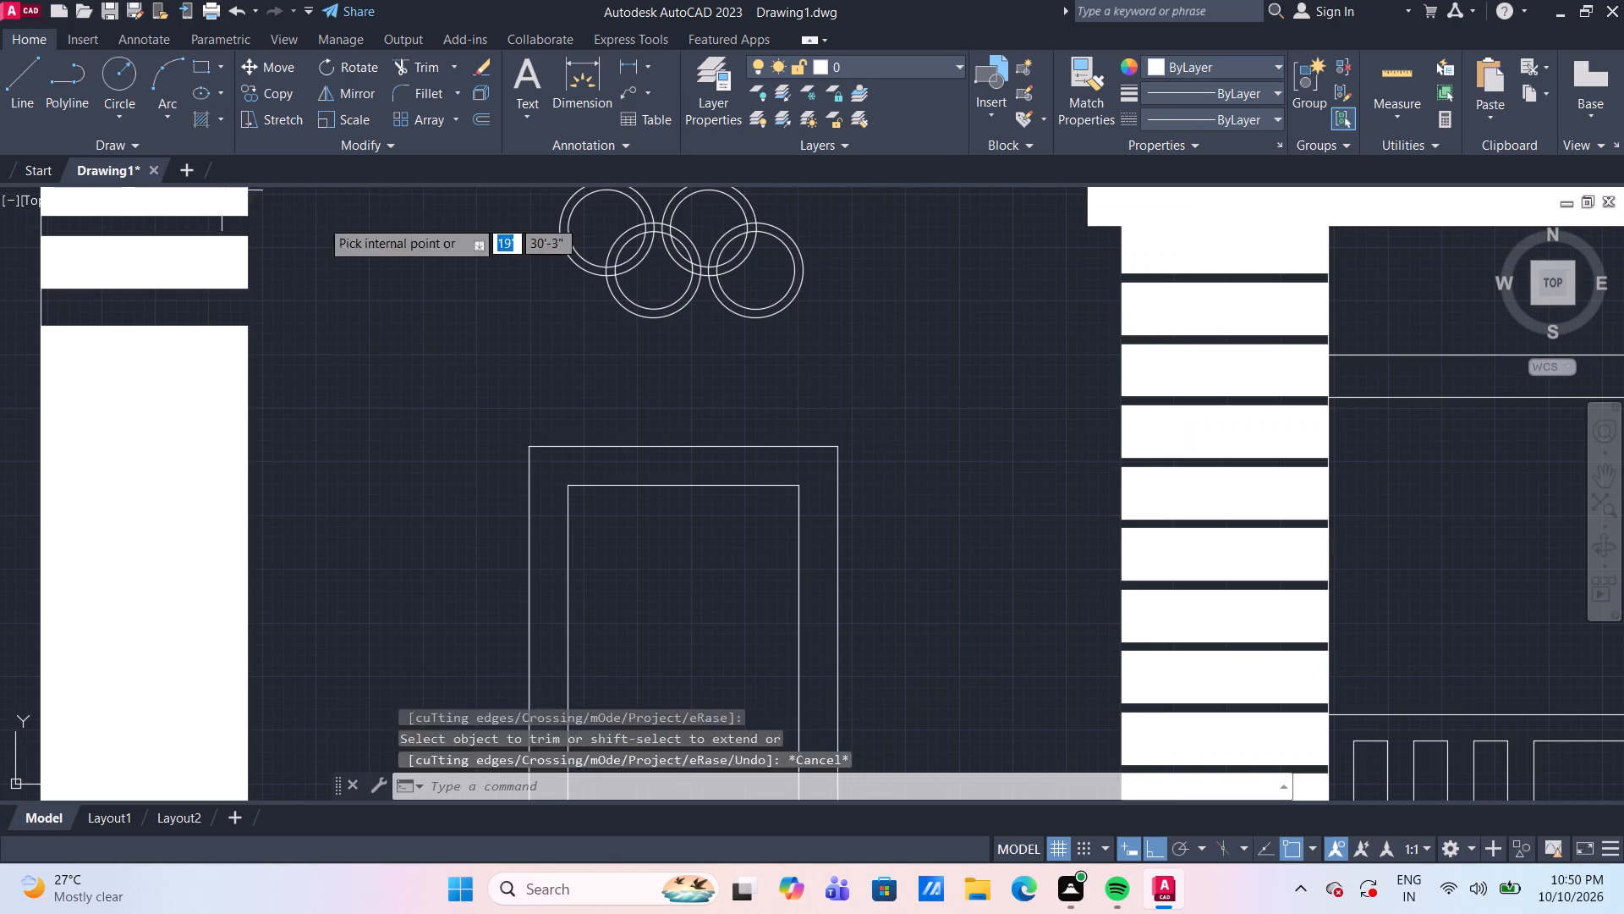
left_click(705, 465)
Hatch the right rounded link of the chain ornament below the lowest window in solid 255,255,255, including where the middle link overlaps it.
scroll(705, 465, "down", 4)
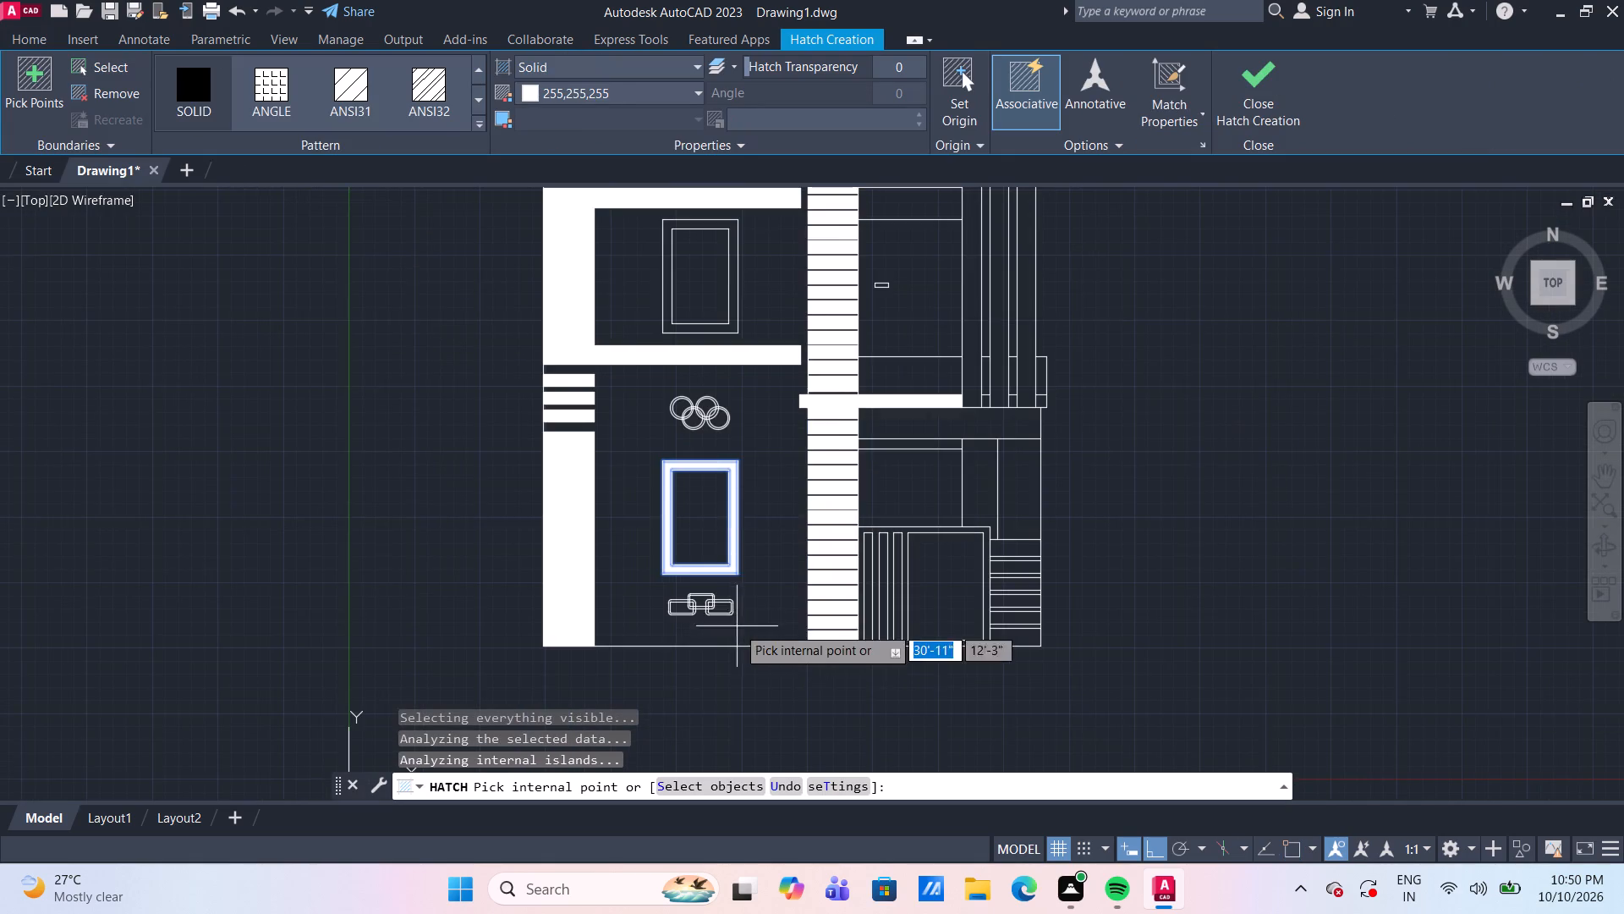
scroll(728, 648, "up", 3)
scroll(679, 522, "up", 3)
left_click(681, 563)
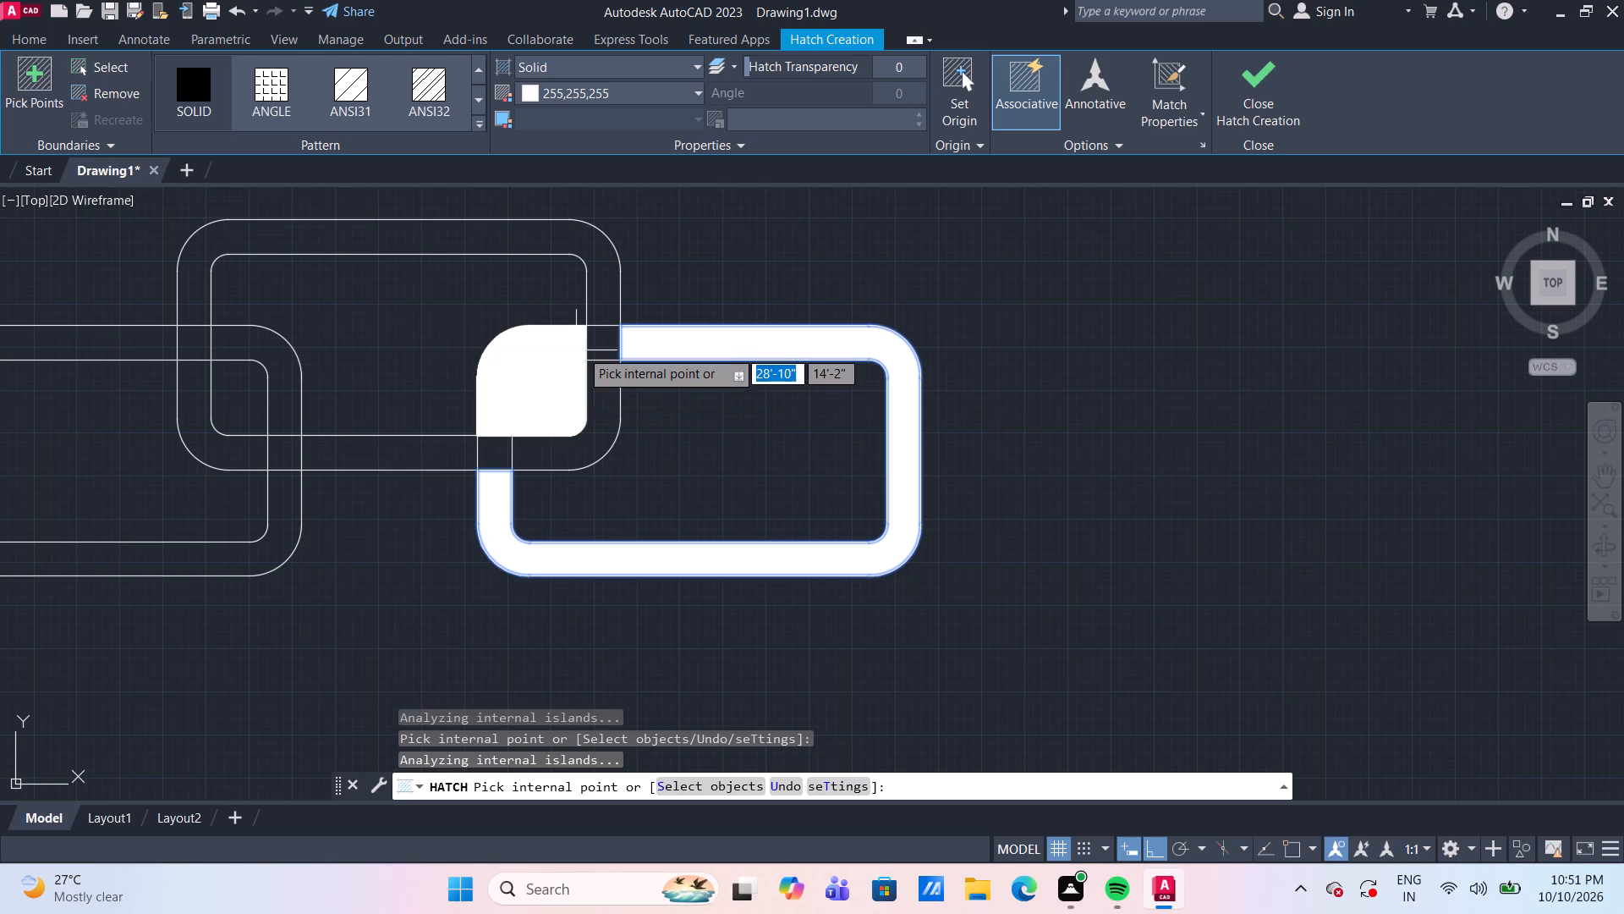
left_click(606, 347)
left_click(604, 391)
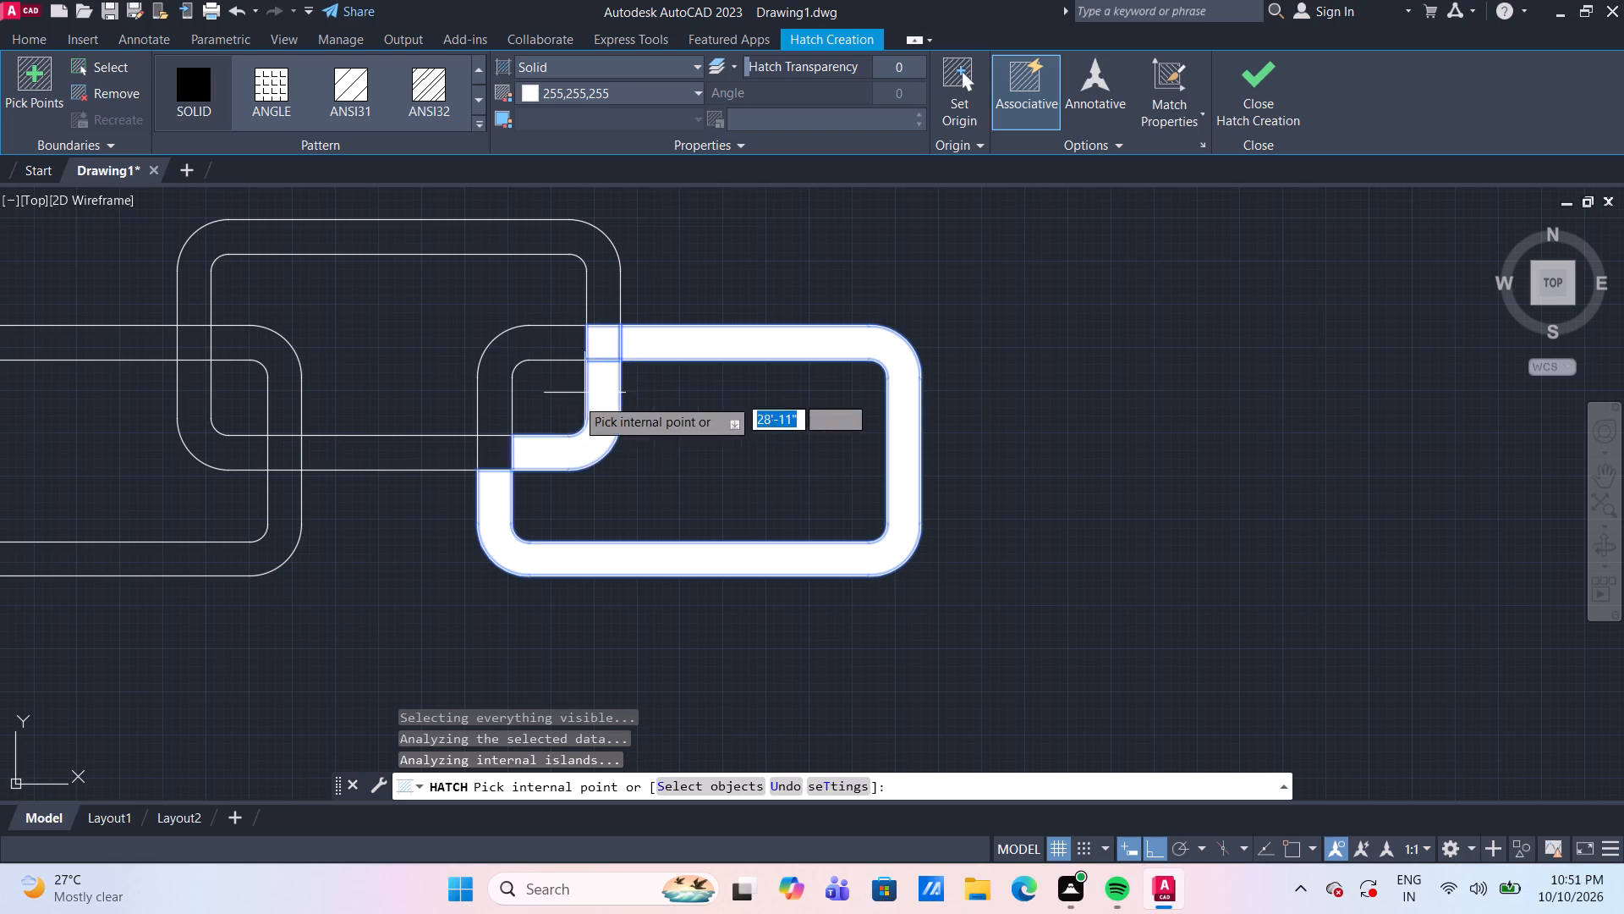
left_click(507, 453)
left_click(496, 404)
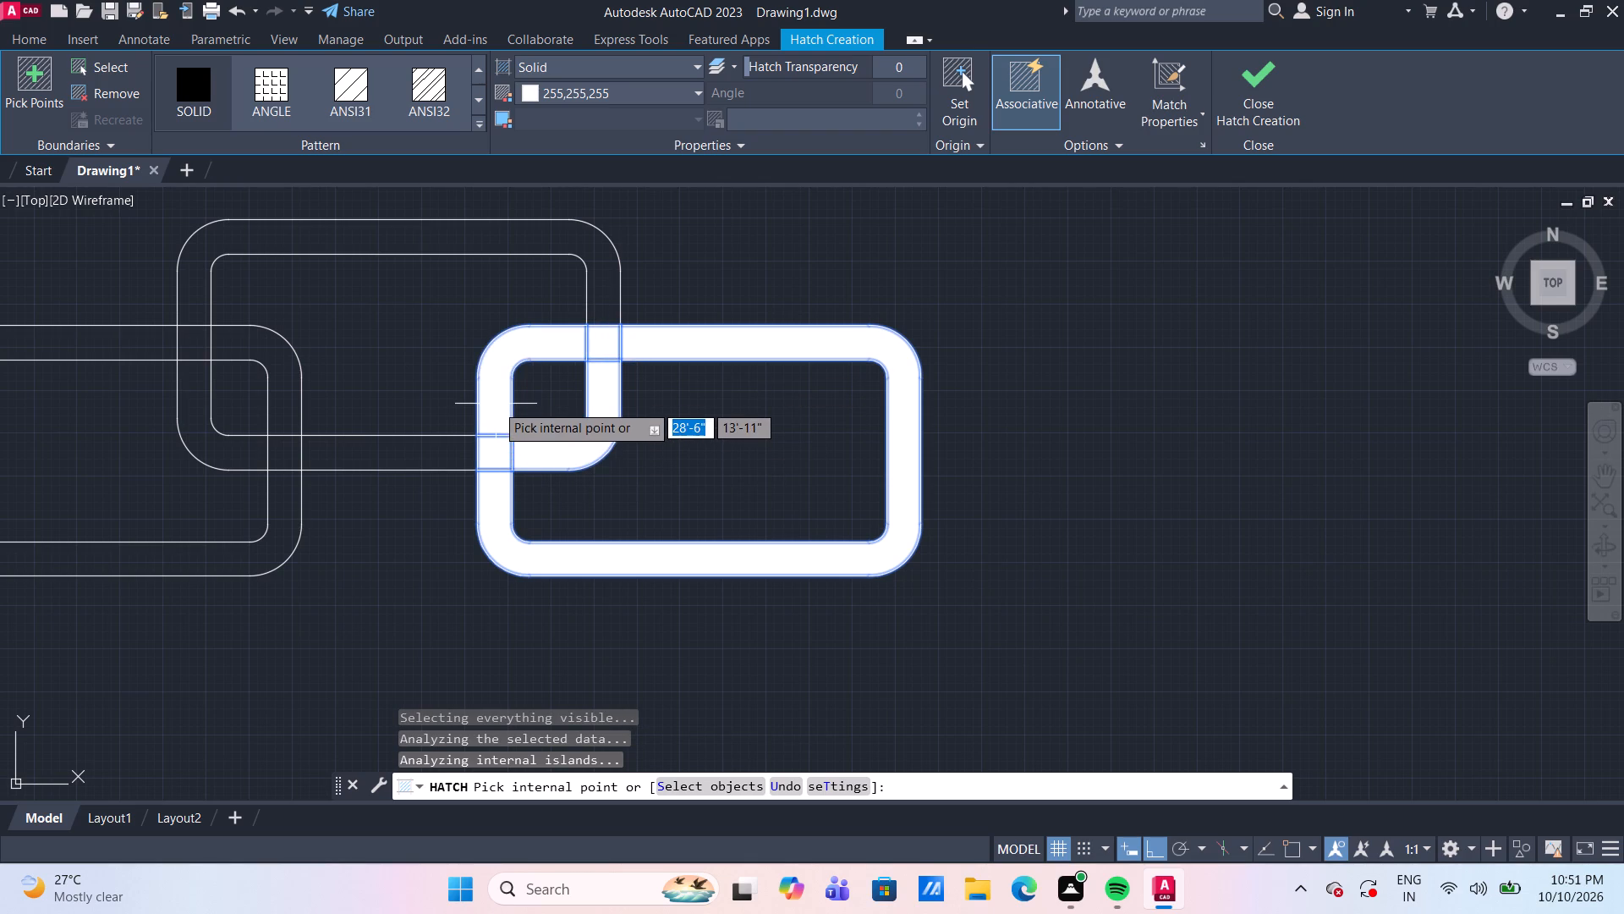
Hatch the remaining parts of the chain ornament's middle link and its overlaps with the left link in solid 255,255,255.
left_click(607, 290)
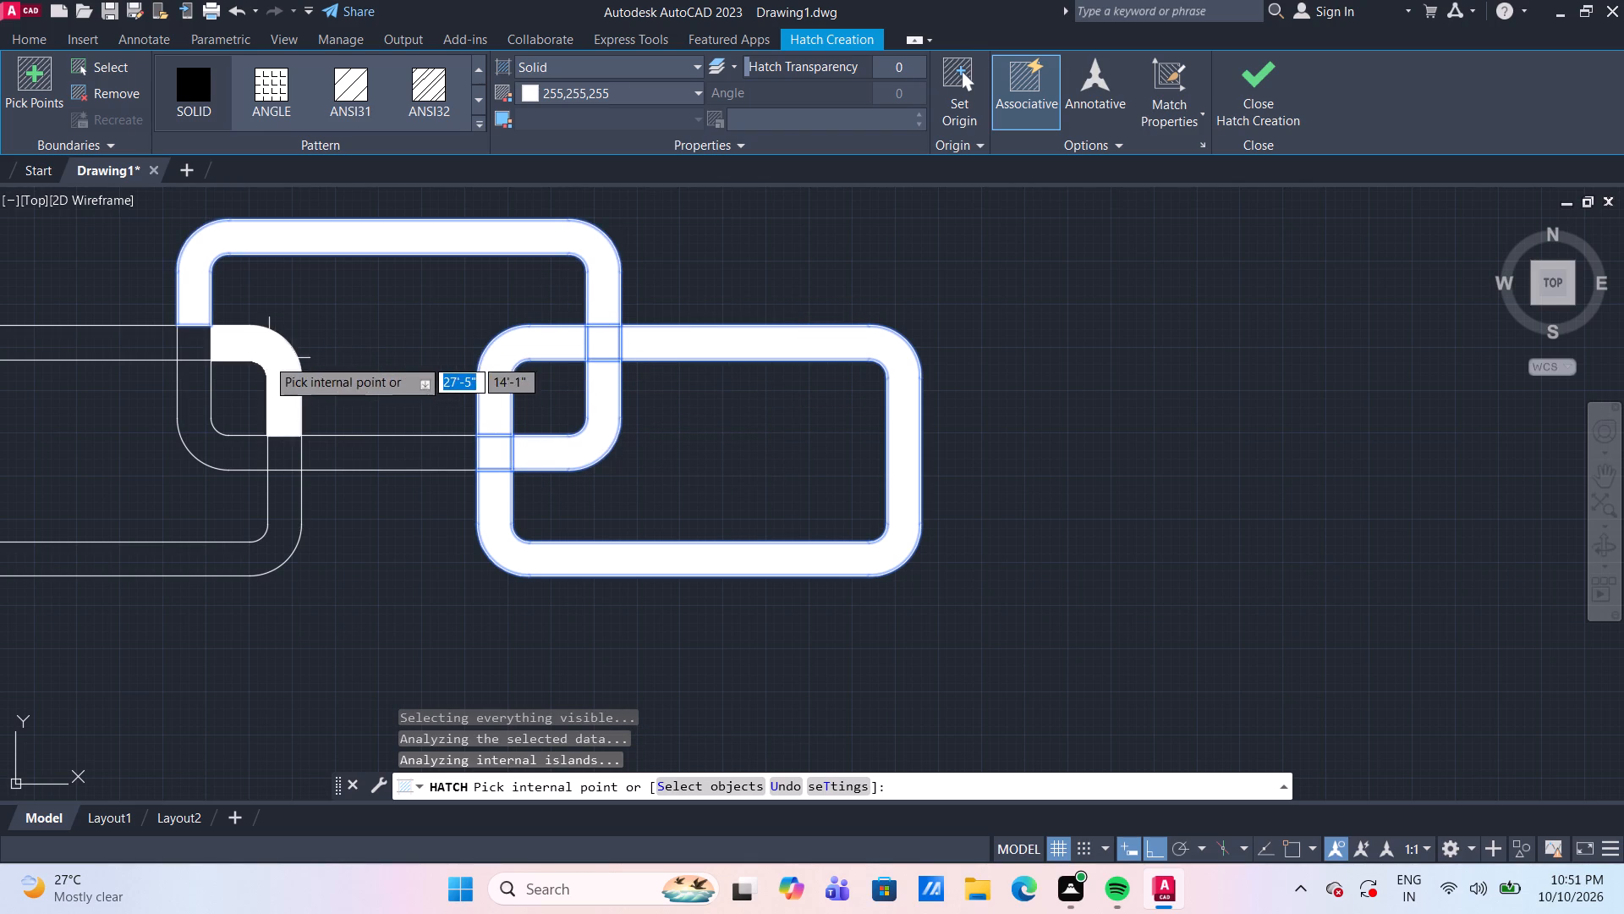
left_click(266, 358)
left_click(199, 344)
left_click(190, 393)
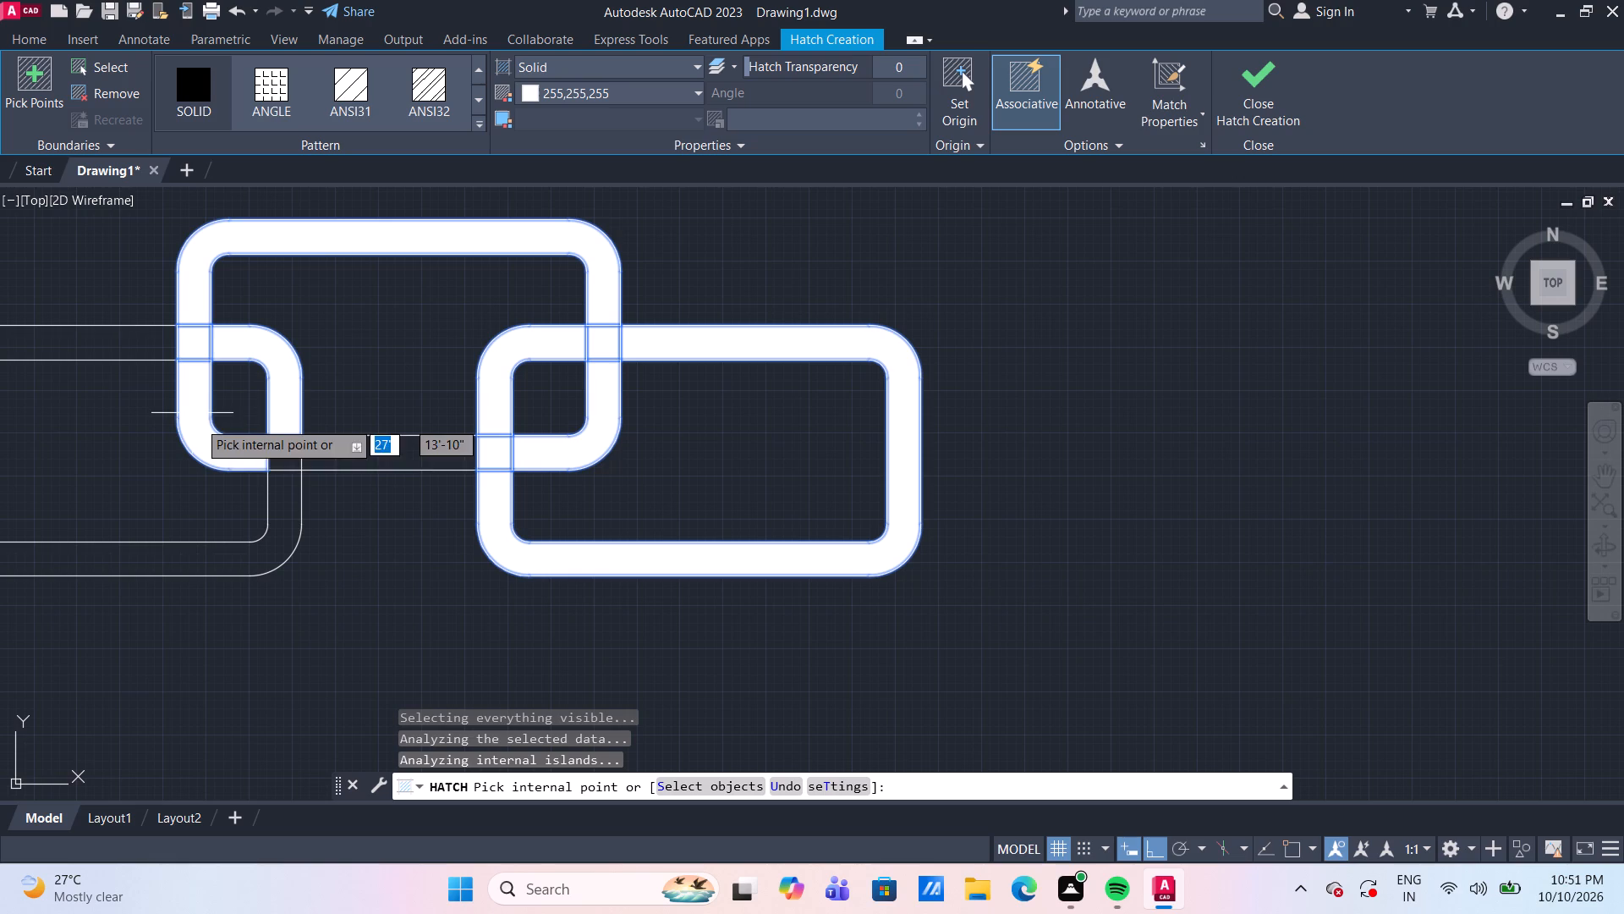
left_click(280, 452)
left_click(391, 459)
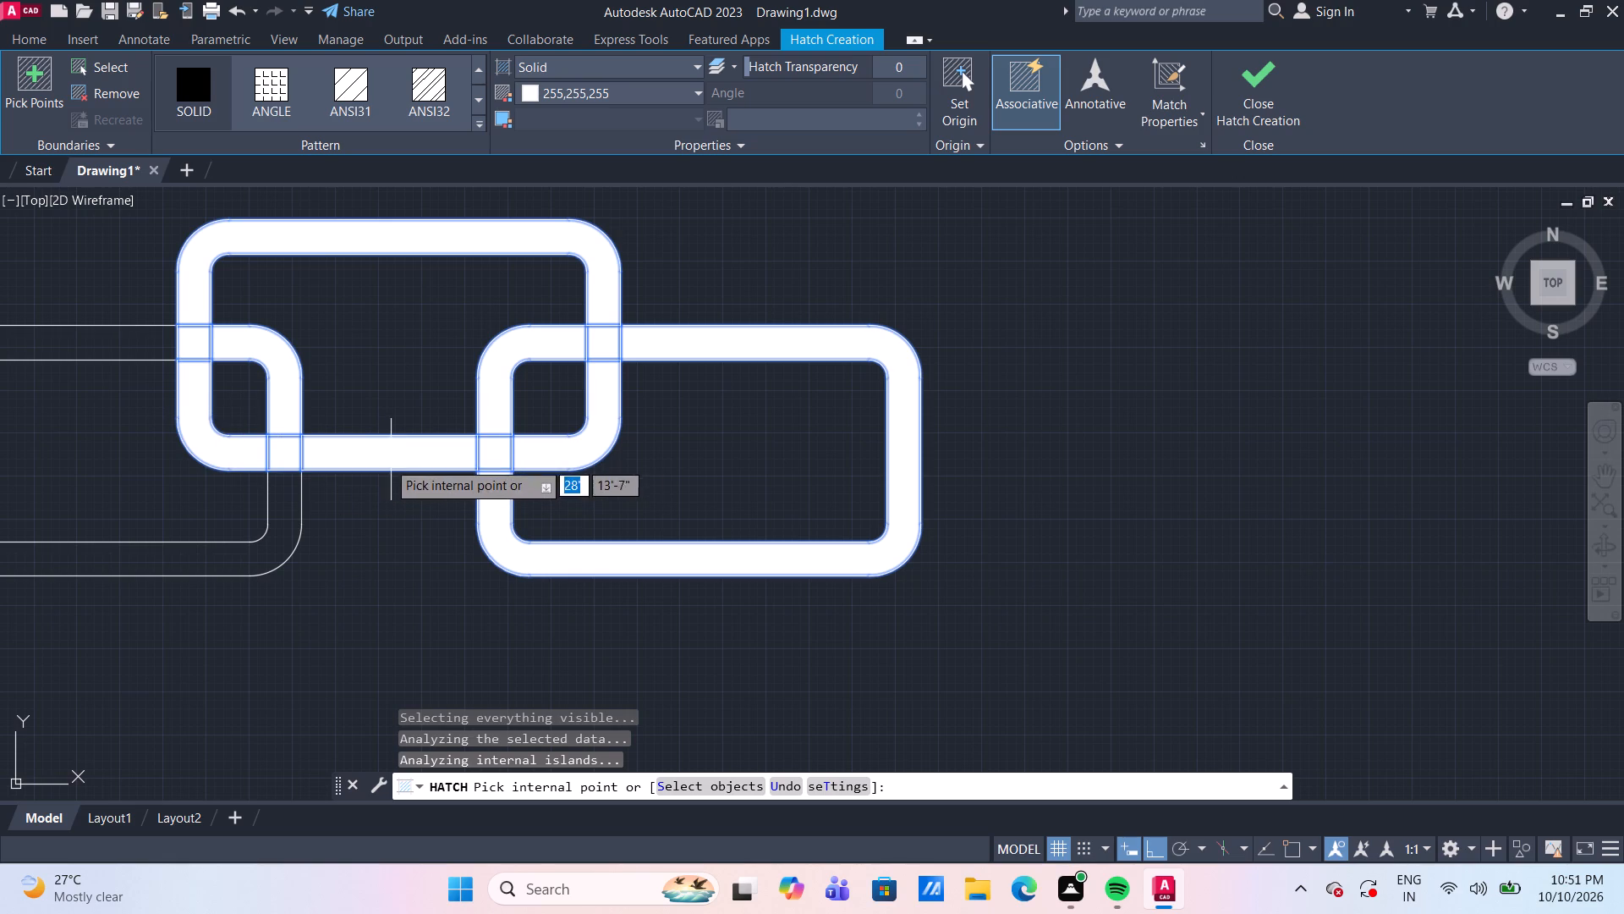
Hatch the left rounded link of the chain ornament below the lowest window in solid 255,255,255.
left_click(288, 519)
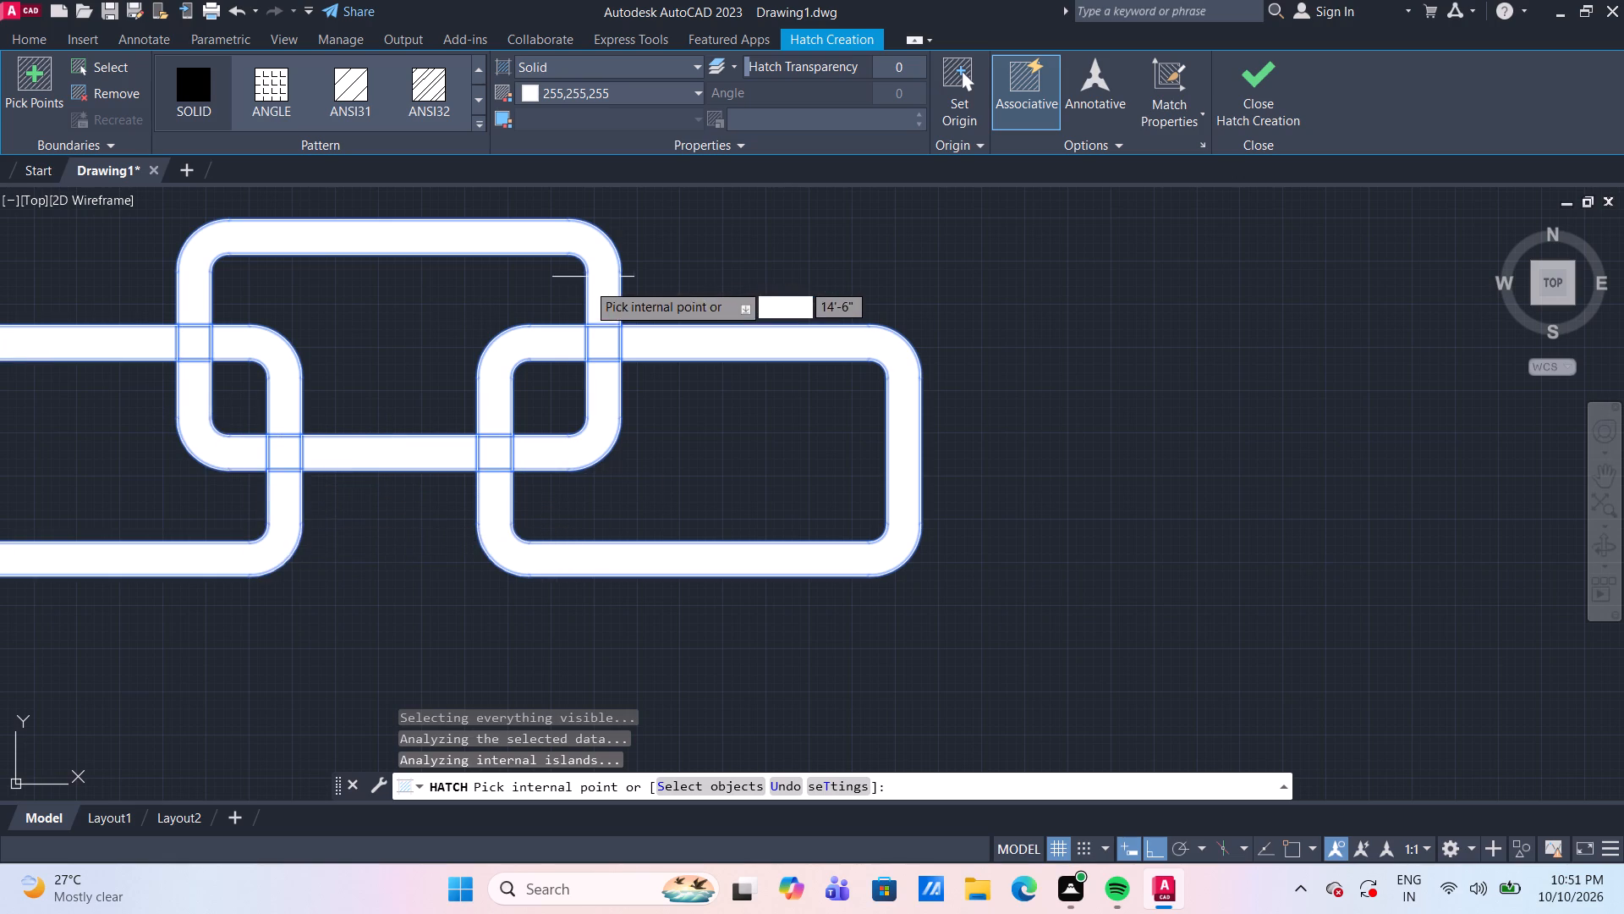
scroll(584, 286, "down", 2)
scroll(743, 383, "down", 3)
scroll(826, 347, "down", 1)
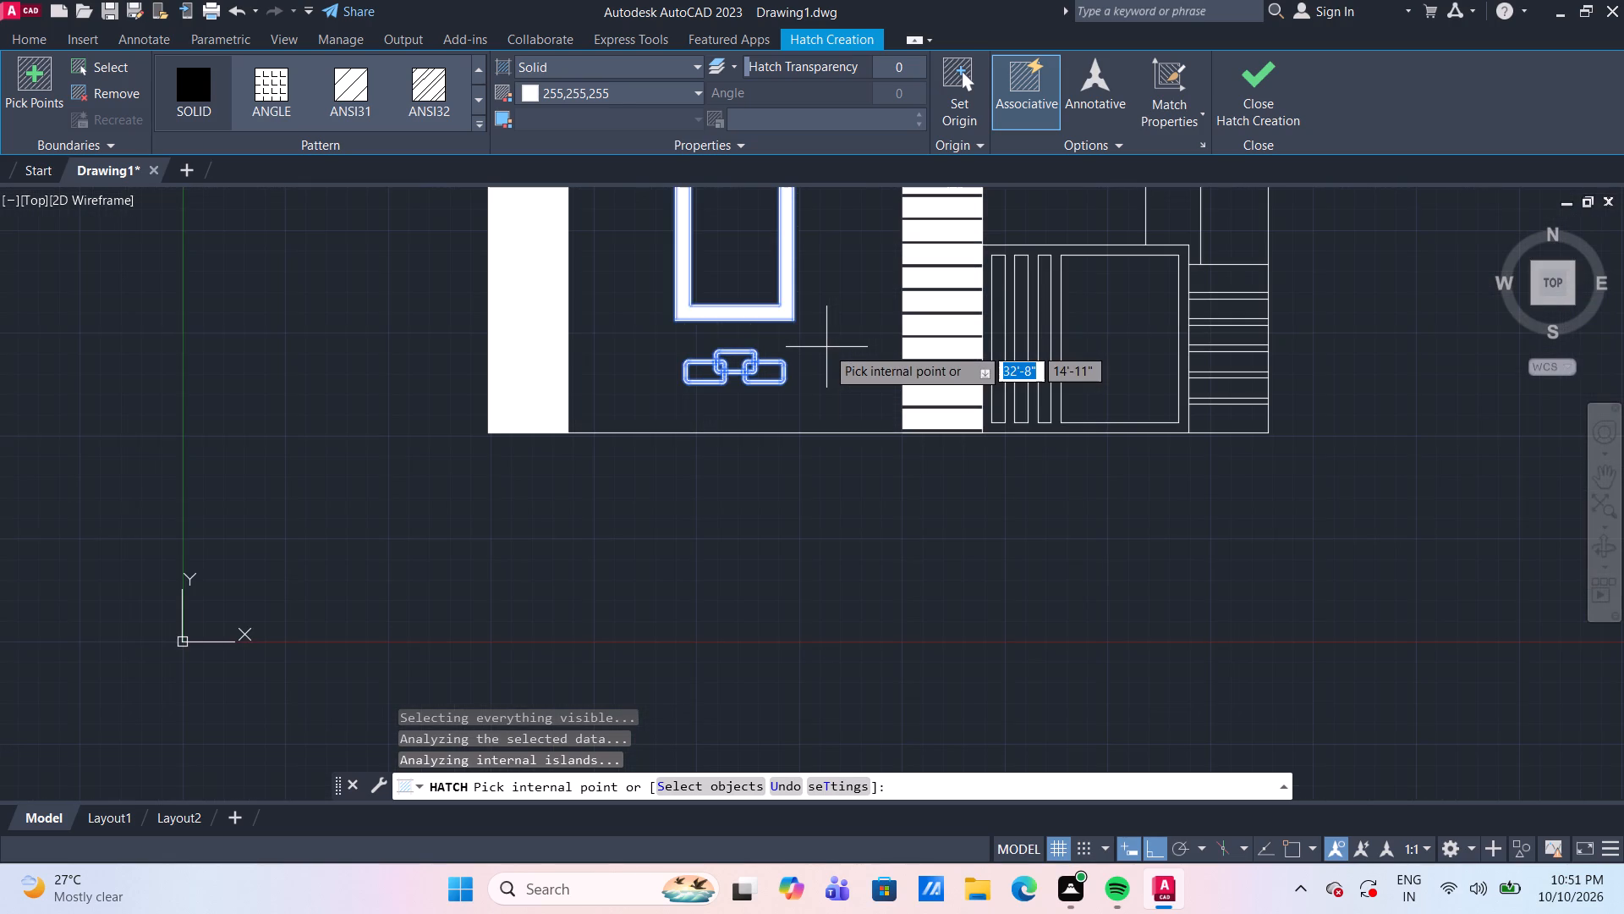
key("Escape")
On the four-ring ornament above the lowest window, hatch the upper-left ring, the lower-left ring's upper arcs and the upper-right ring's outer arc solid 255,255,255.
middle_click_drag(826, 347, 867, 560)
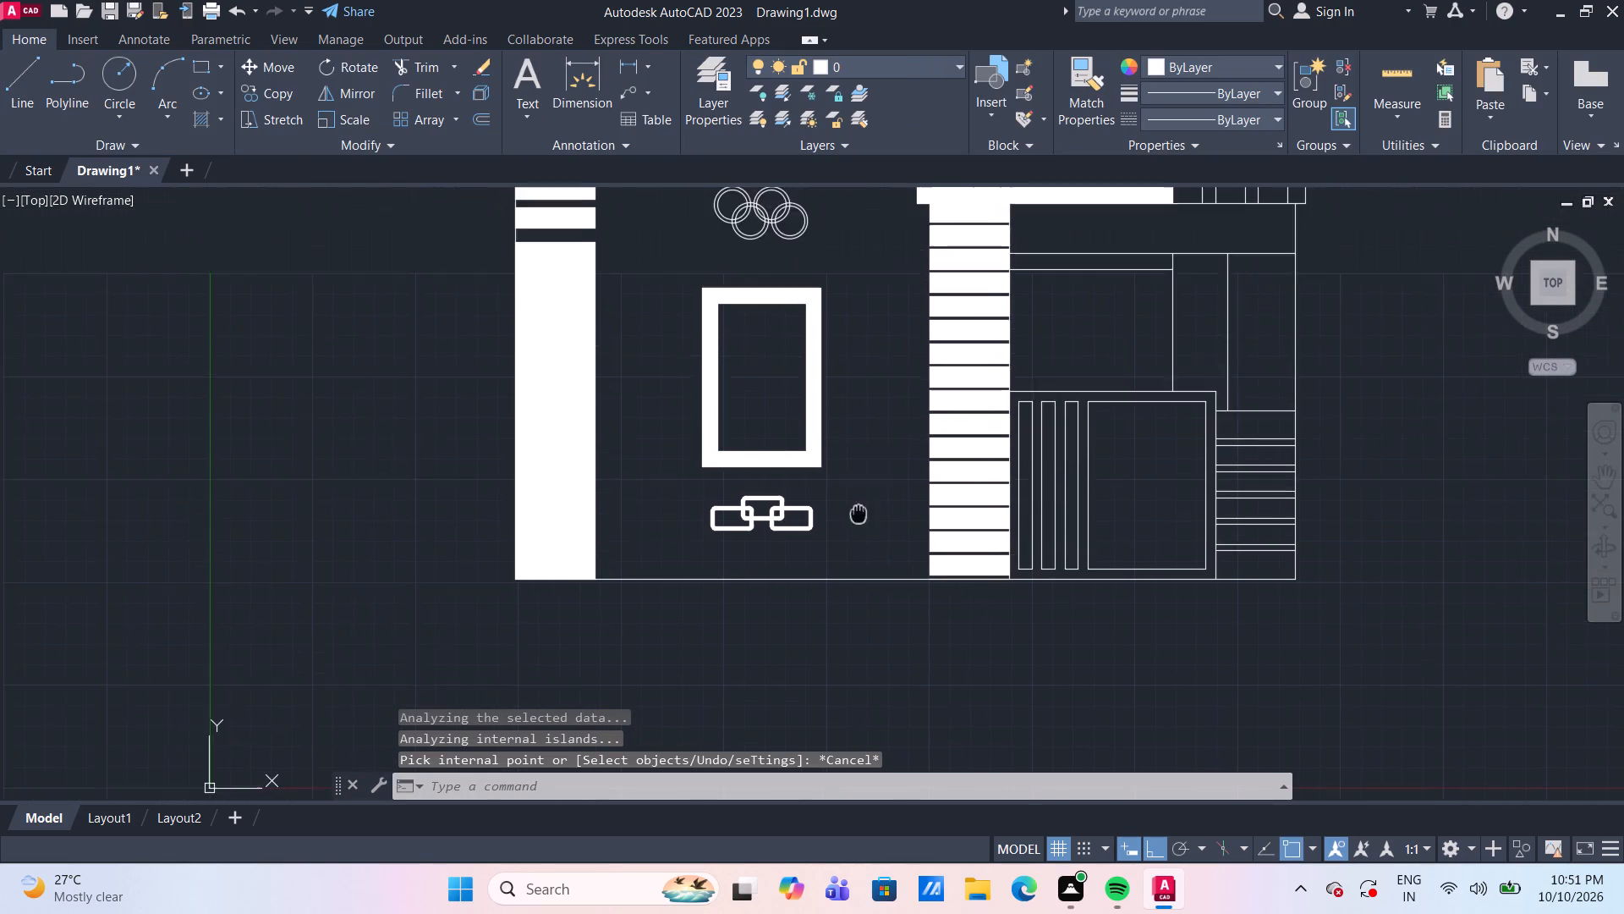
middle_click_drag(867, 560, 882, 626)
scroll(771, 300, "up", 3)
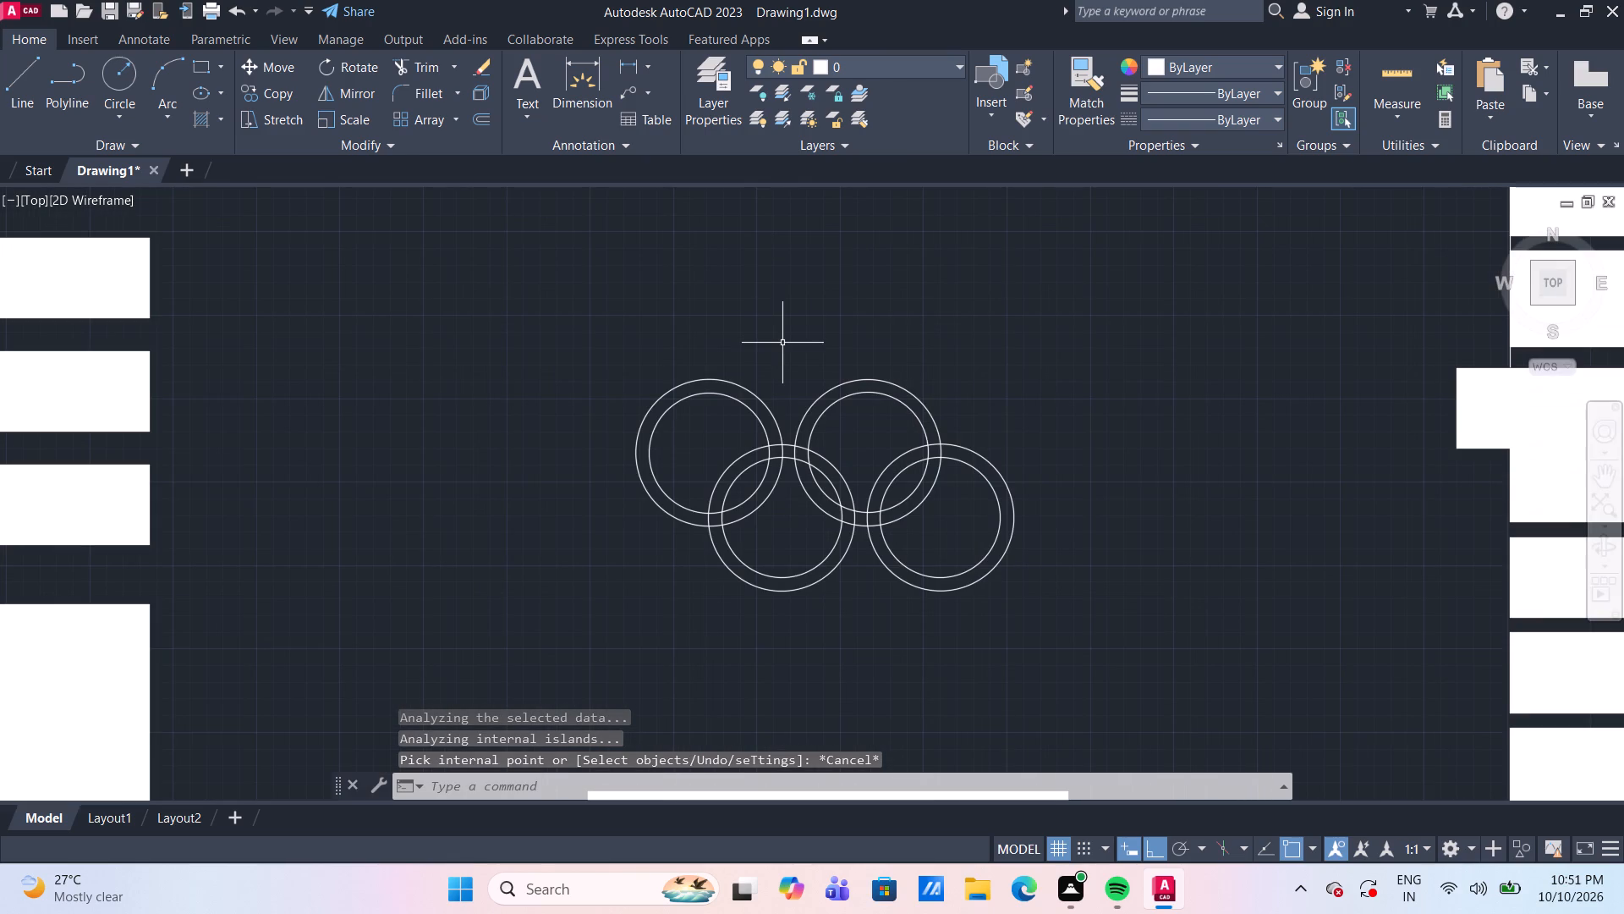
key("h")
key("space")
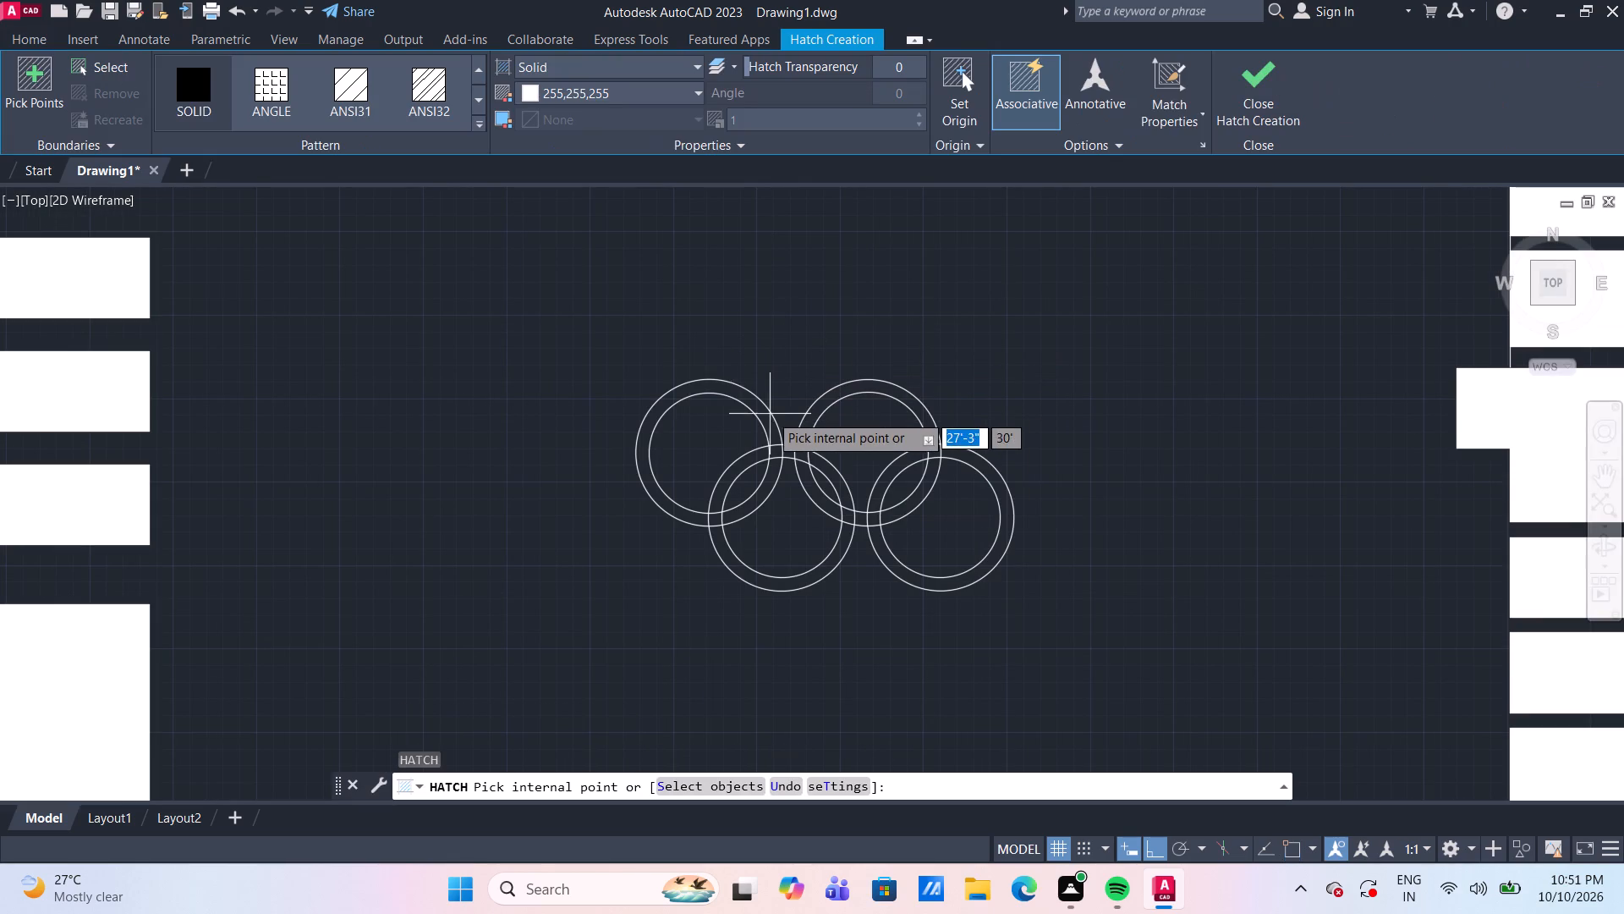
left_click(770, 414)
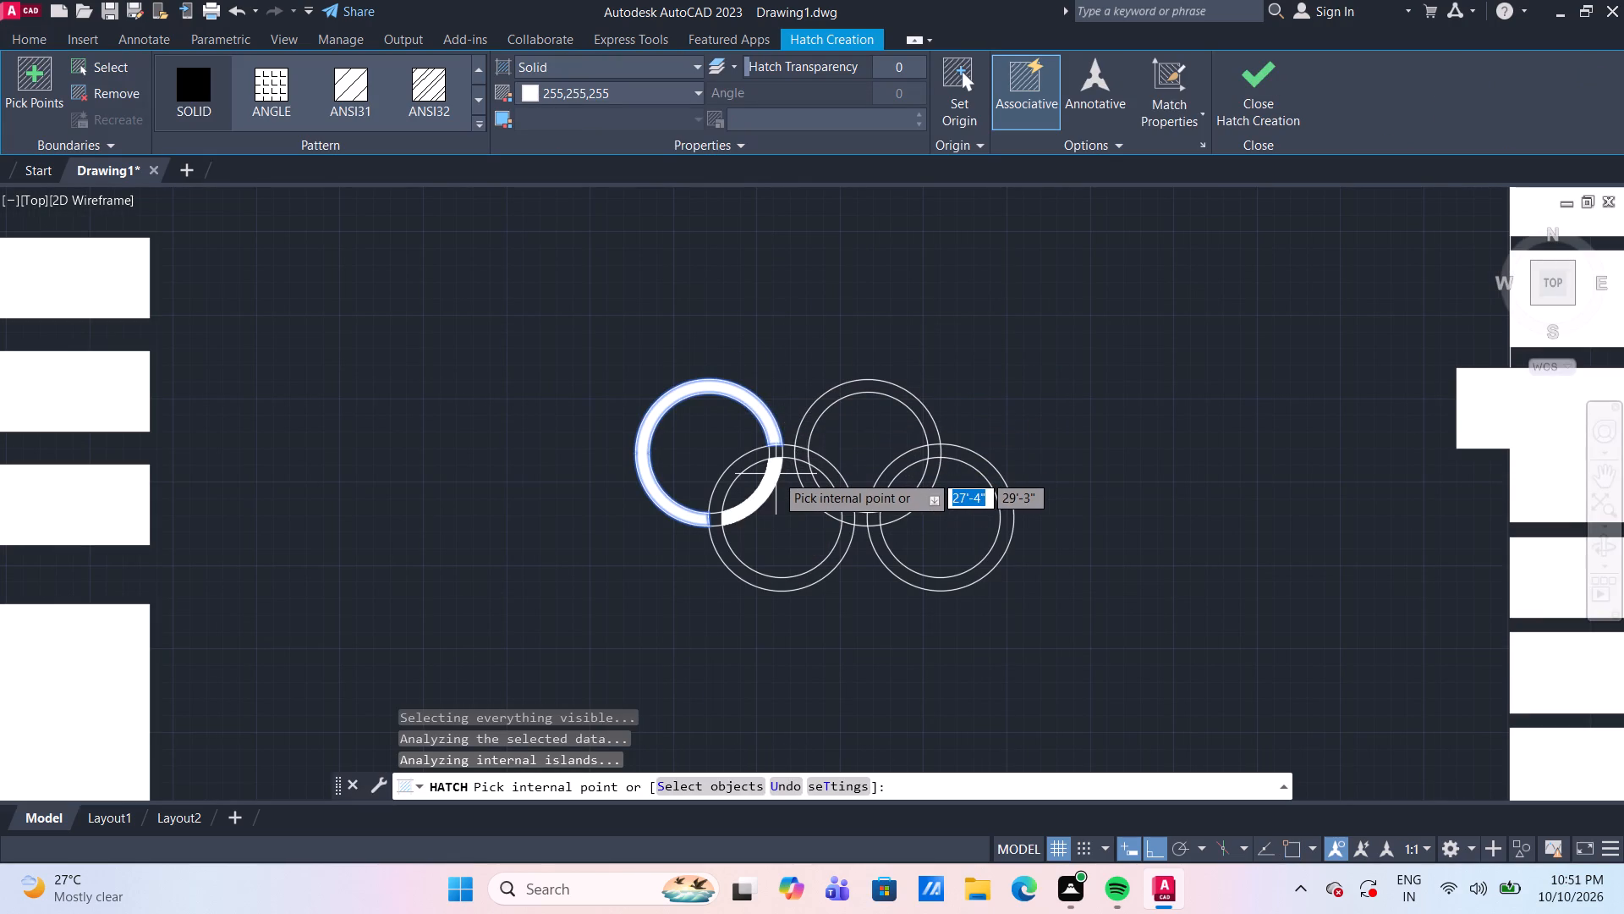
left_click(776, 474)
scroll(766, 473, "up", 2)
left_click(721, 442)
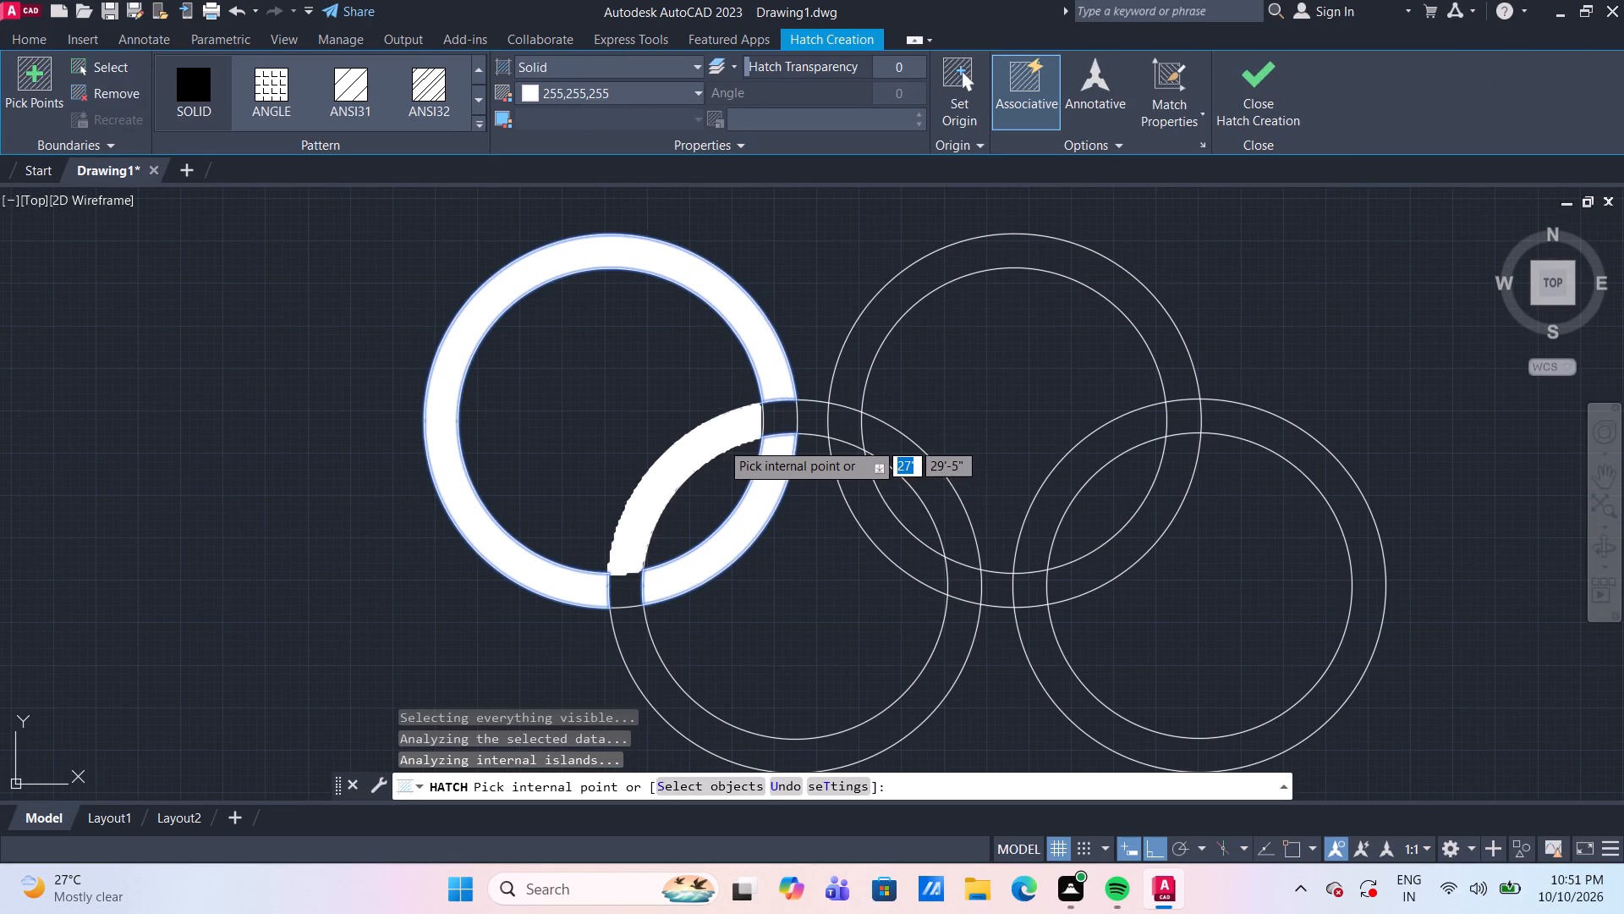
left_click(786, 420)
left_click(813, 420)
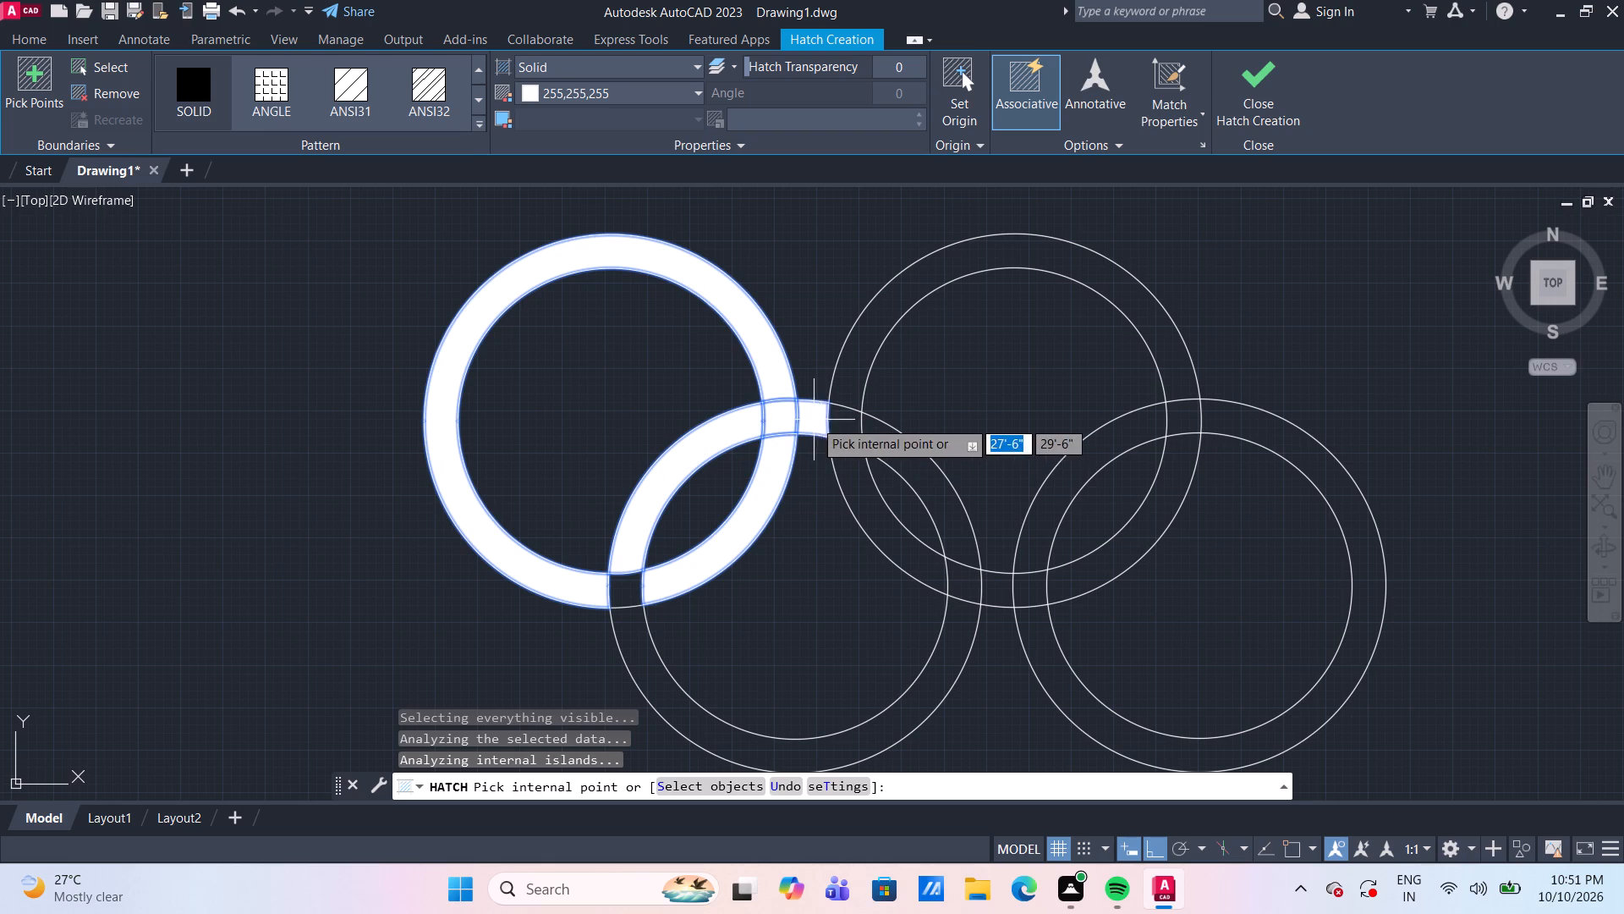
left_click(837, 424)
left_click(847, 479)
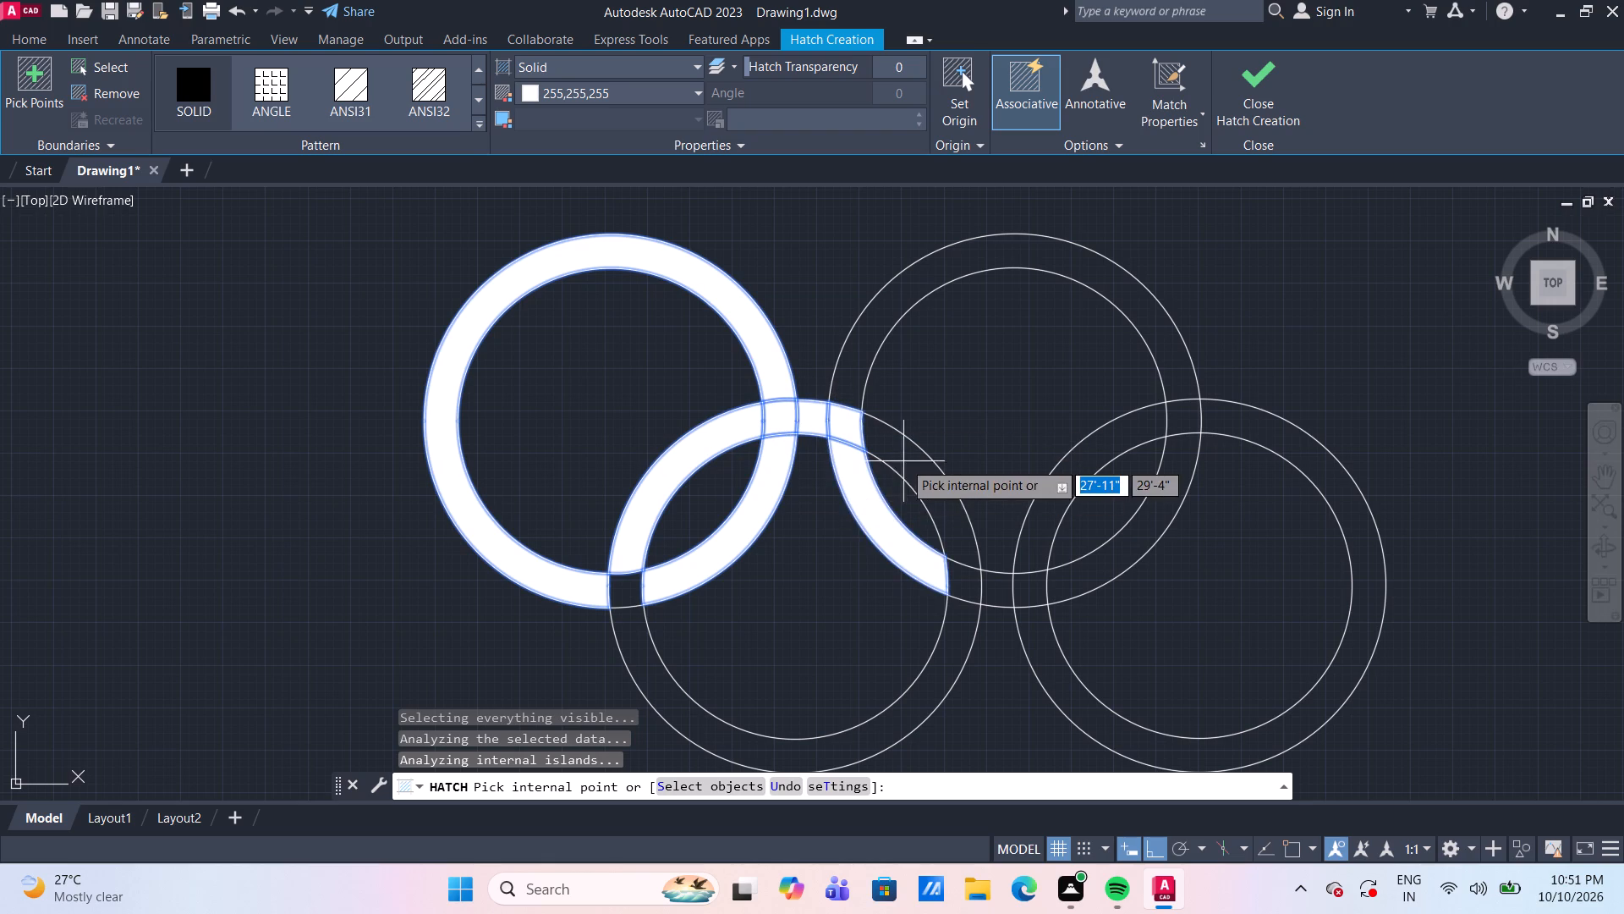
left_click(908, 463)
left_click(860, 371)
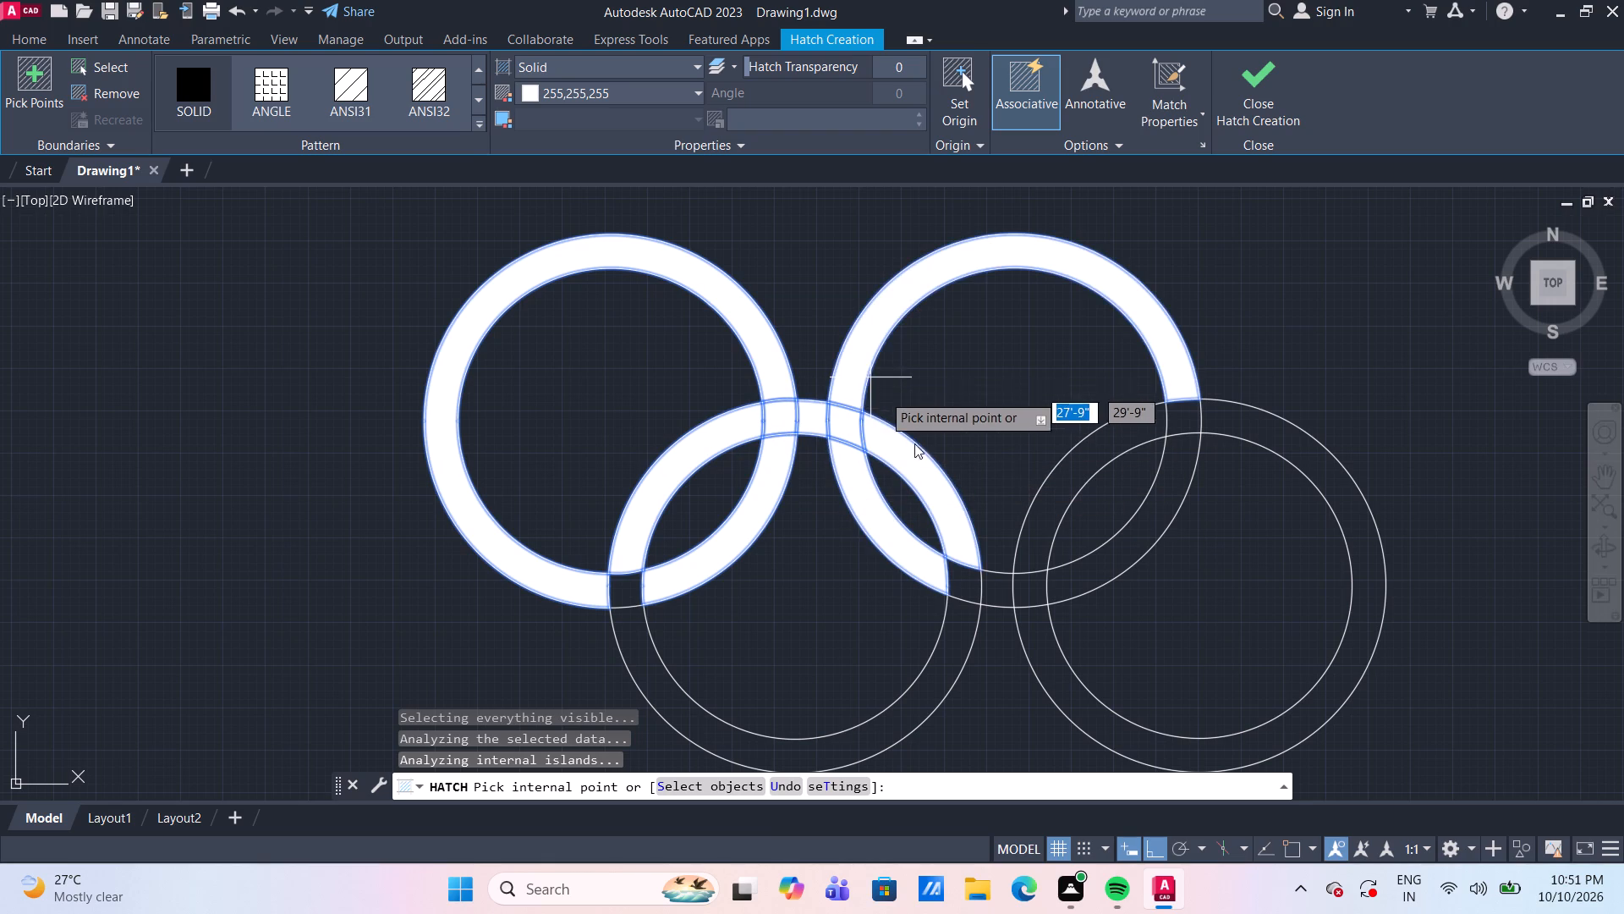
Hatch the rest of the lower four-ring ornament in solid 255,255,255: remaining upper-right and lower-left arcs, the lower-right ring and the overlaps.
left_click(1171, 480)
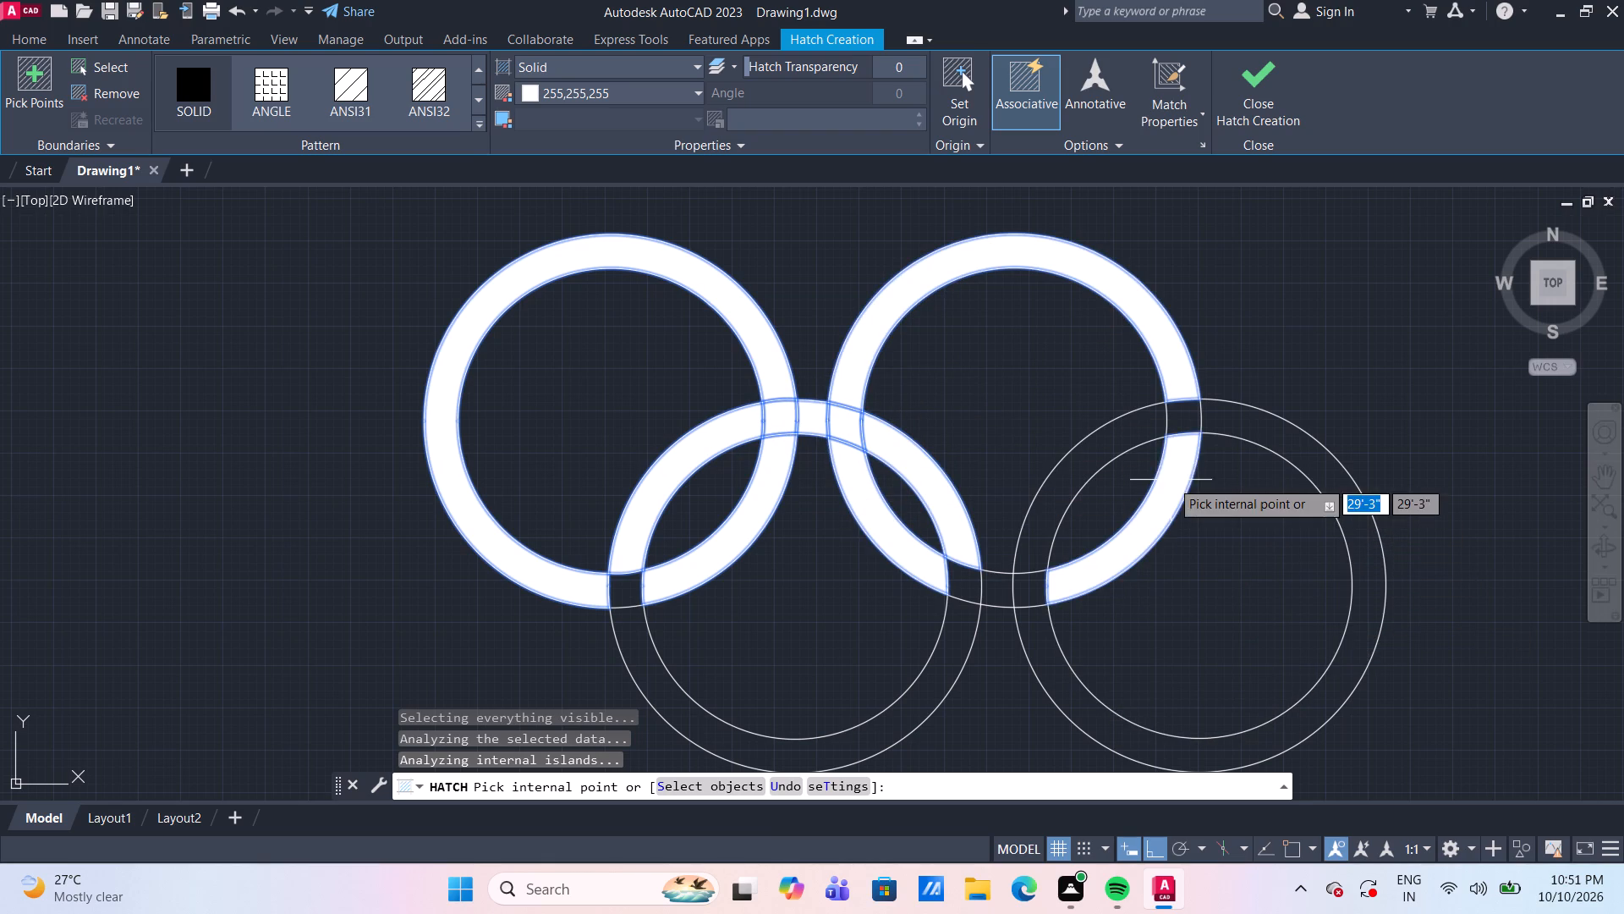
left_click_drag(1131, 442, 1143, 436)
left_click(1181, 419)
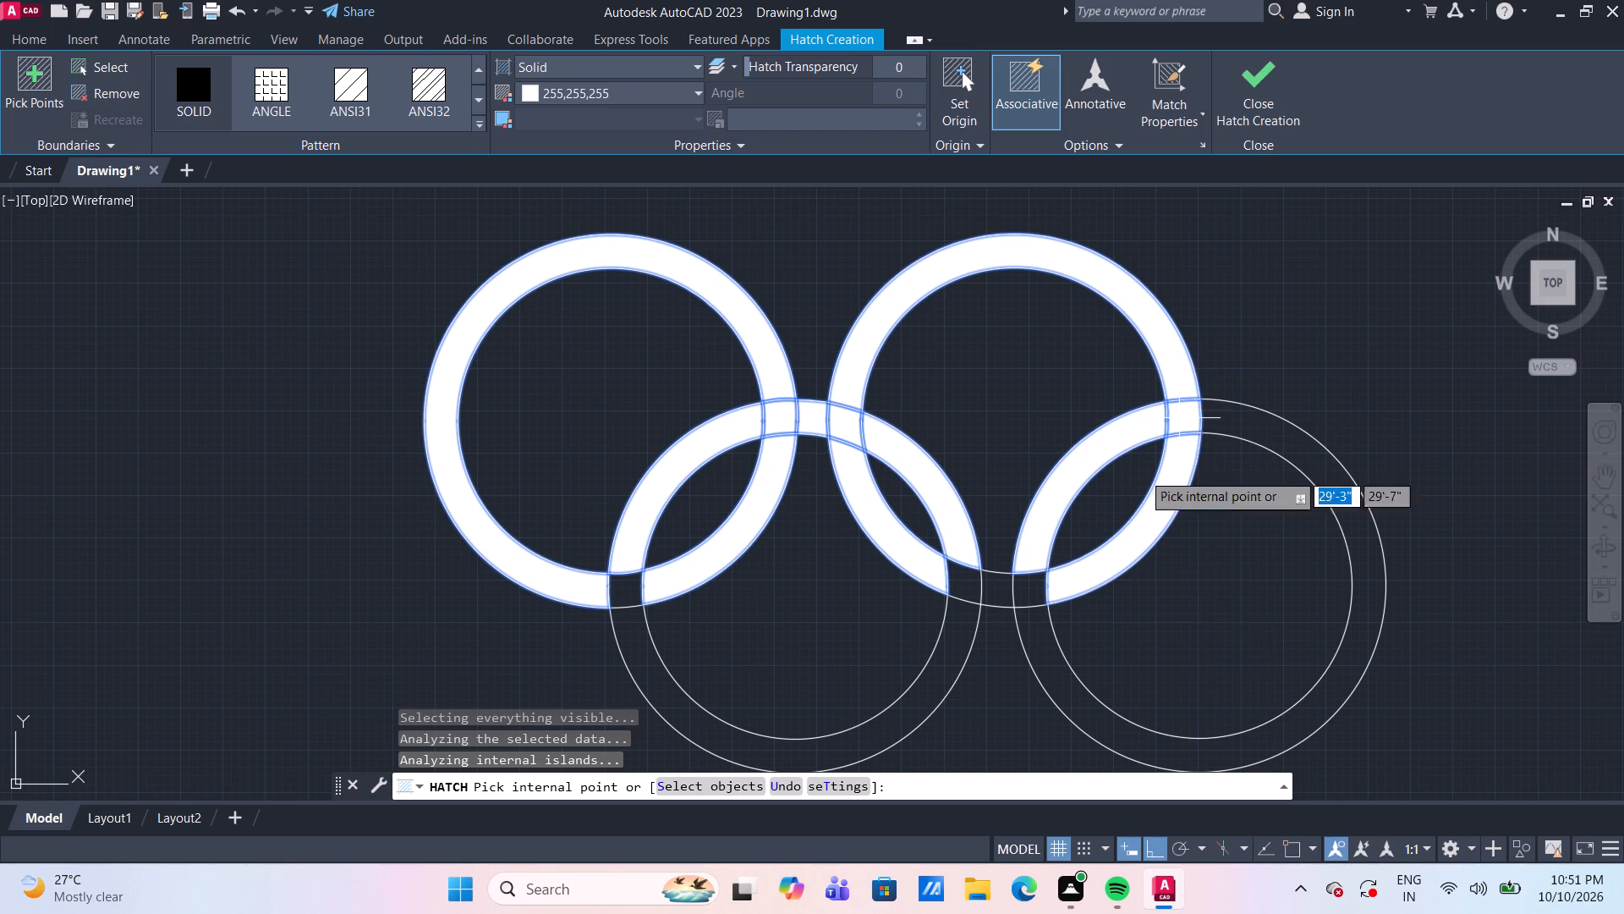
left_click(1031, 579)
left_click(973, 586)
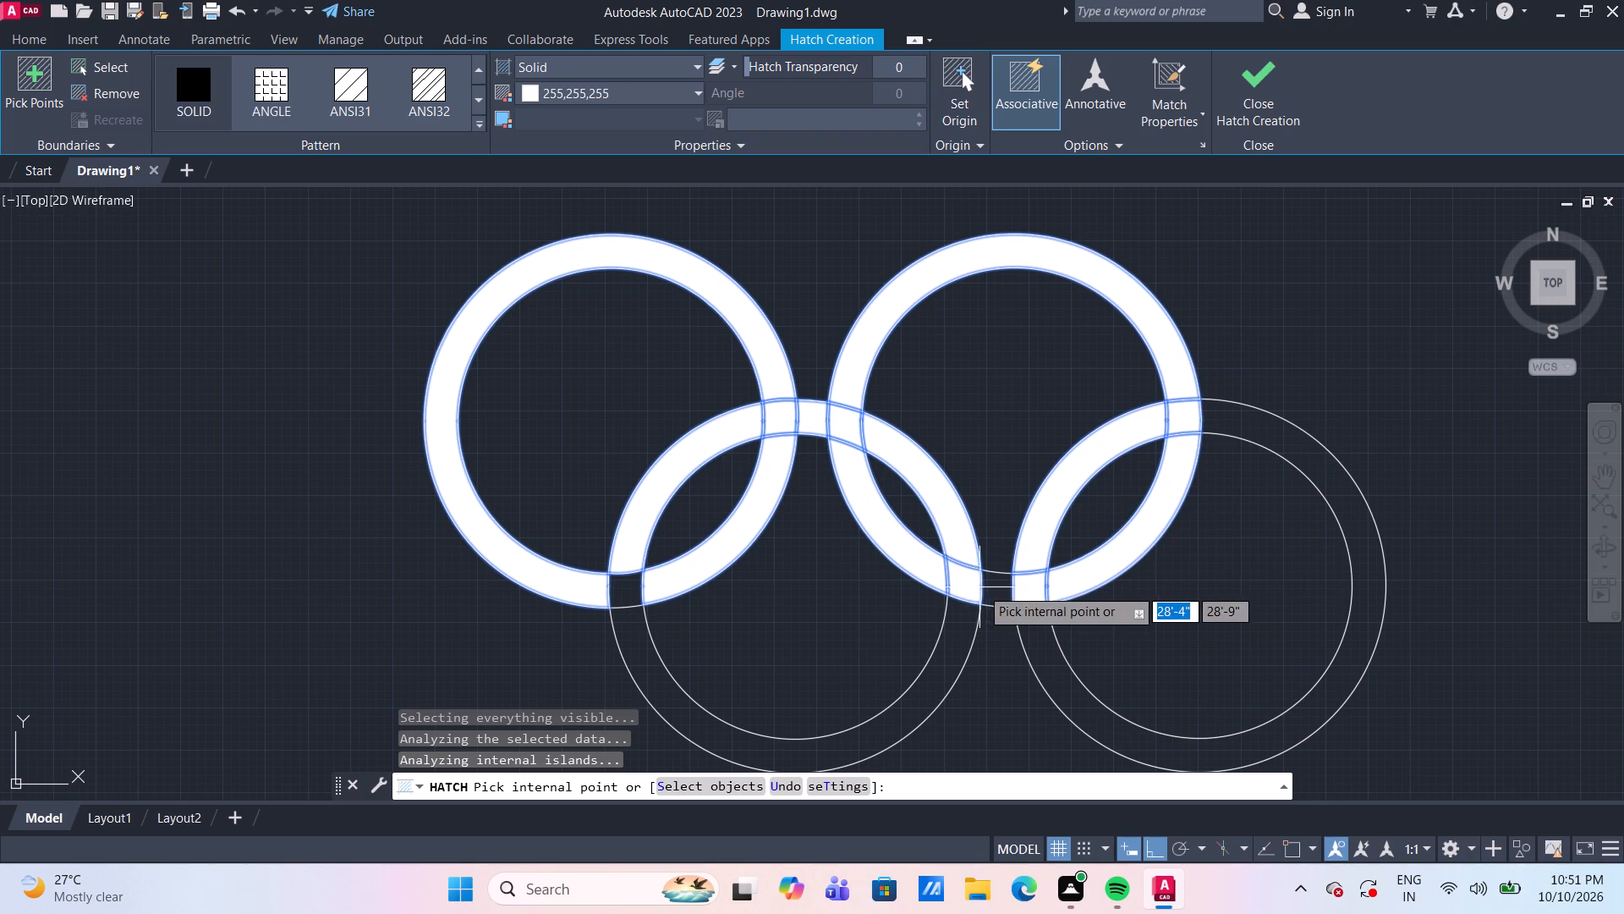
left_click(986, 590)
left_click(959, 624)
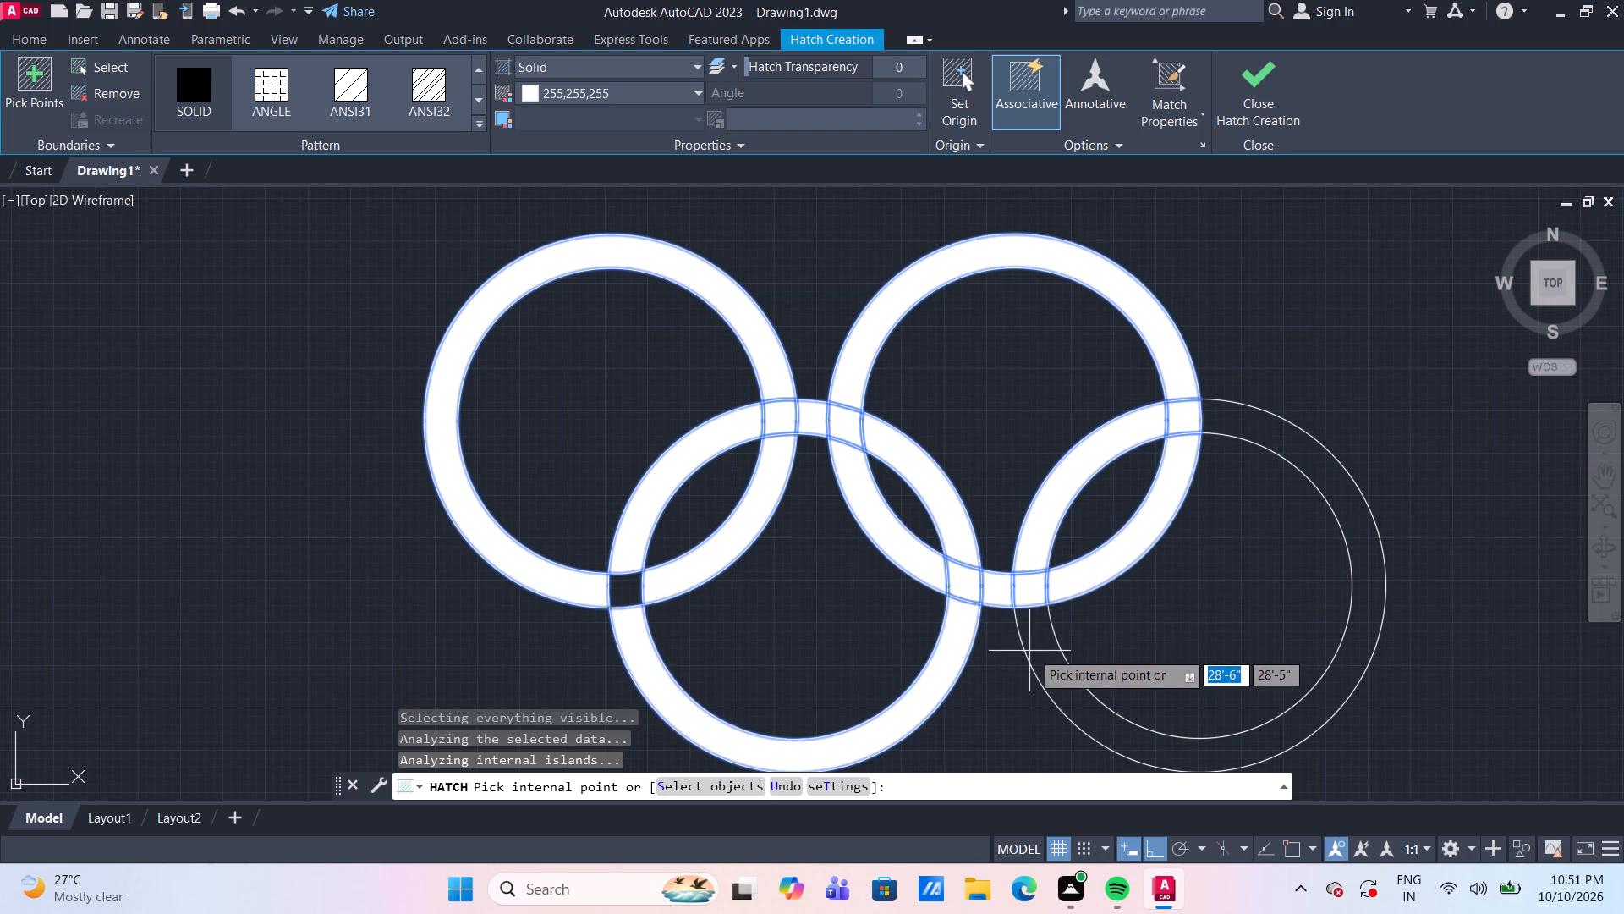
left_click(1047, 656)
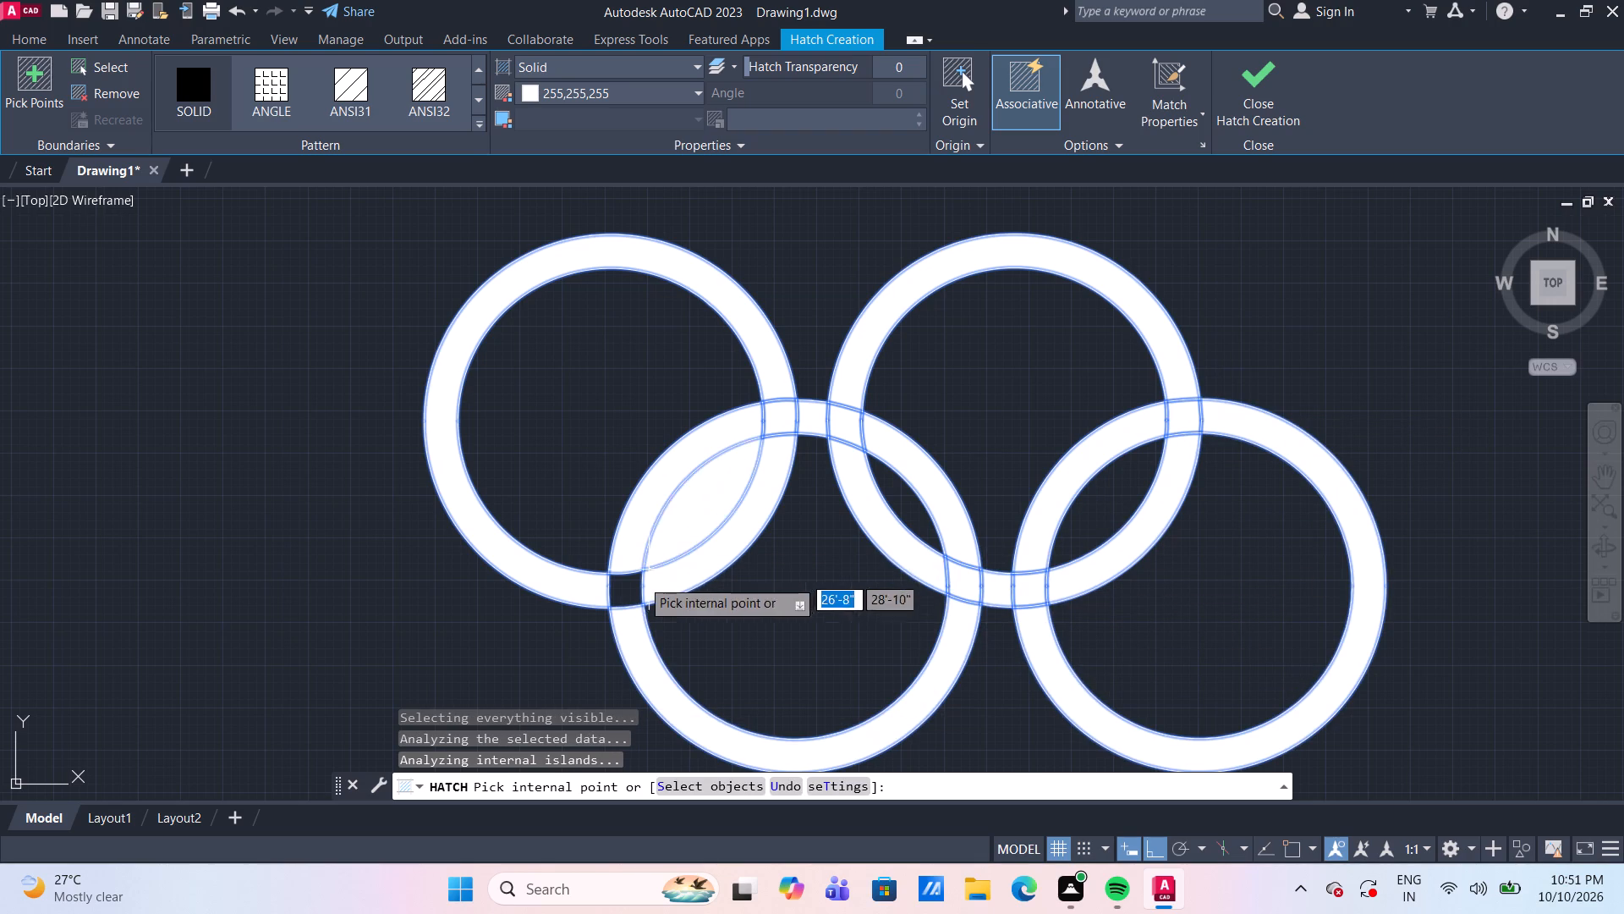
left_click(616, 594)
key("Escape")
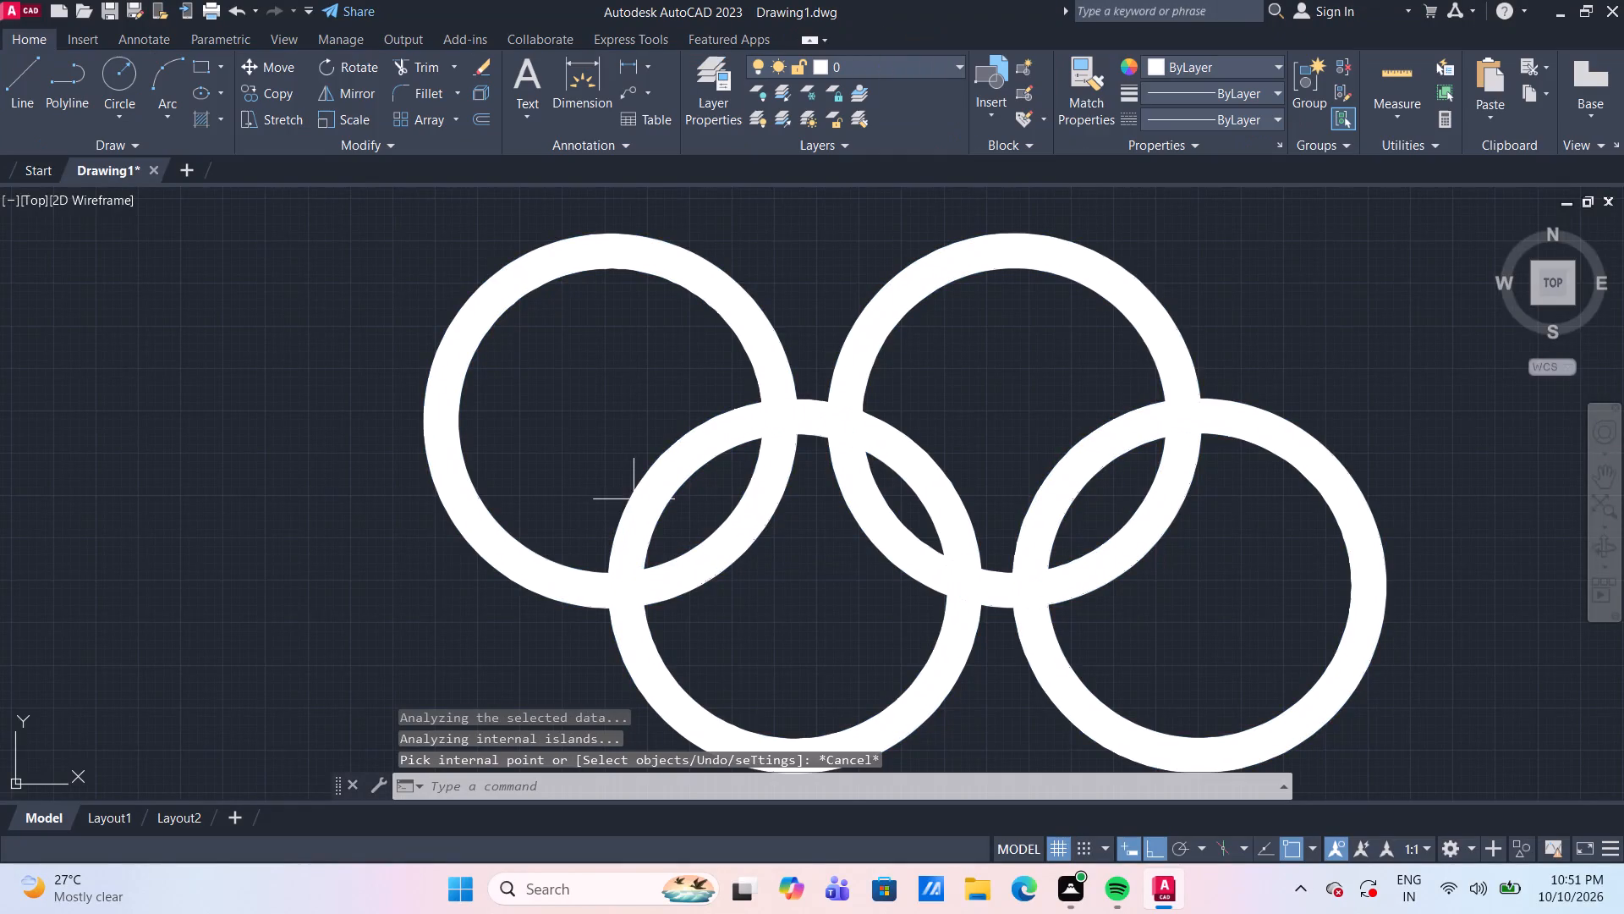
Hatch the main arcs of all four rings in the ornament below the top window in solid 255,255,255.
scroll(634, 504, "down", 3)
scroll(862, 573, "down", 3)
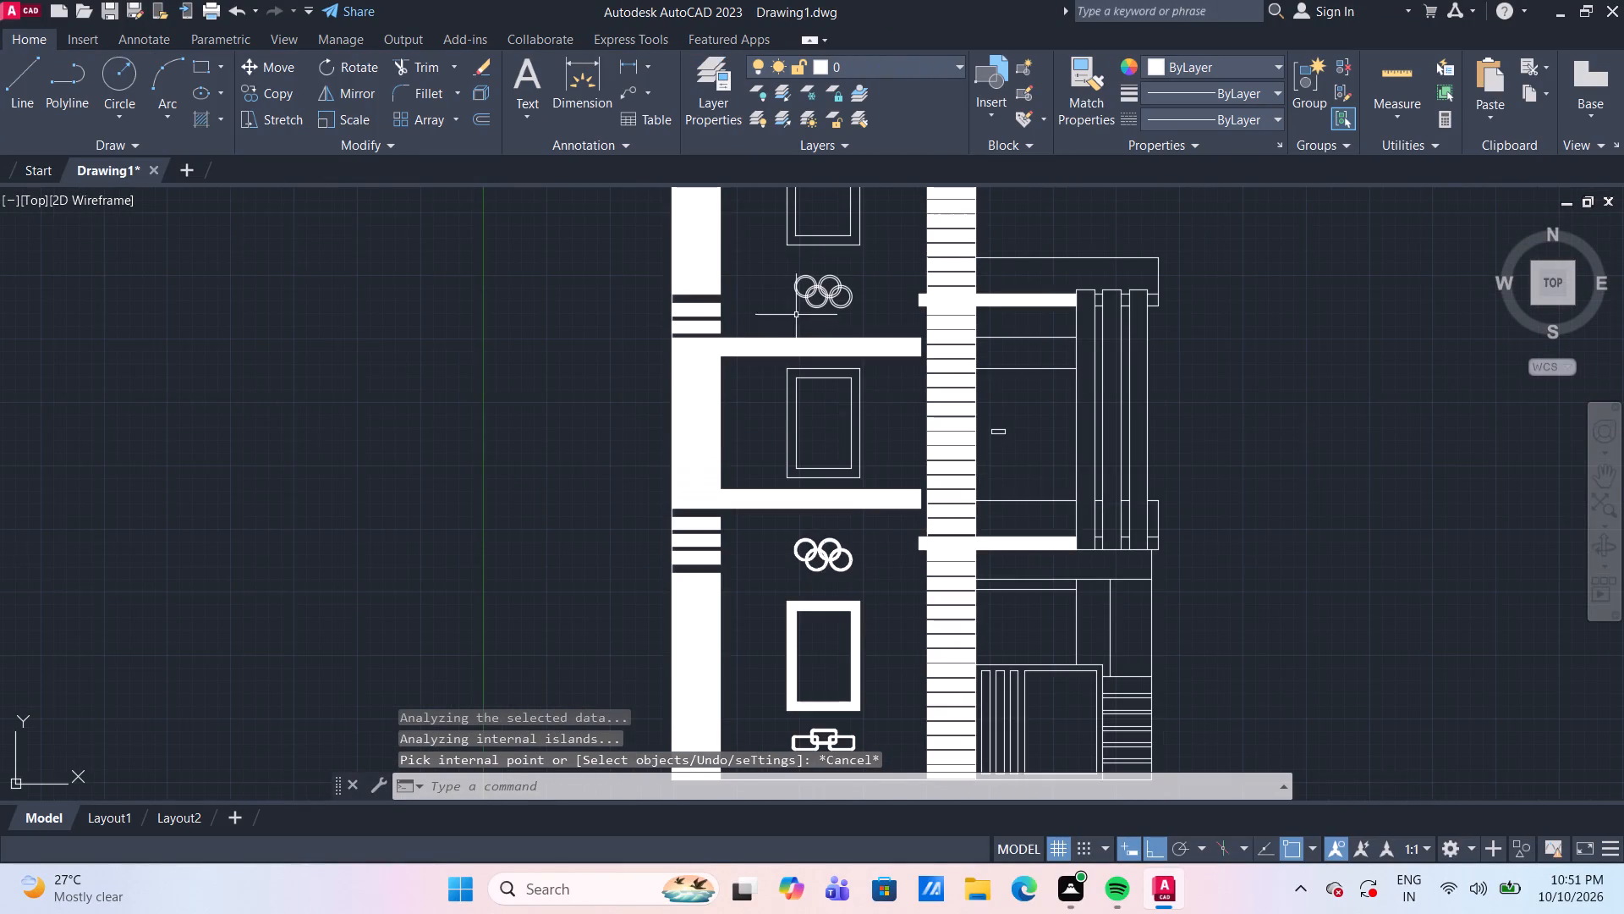
scroll(796, 281, "up", 2)
scroll(885, 308, "up", 2)
scroll(814, 262, "up", 1)
middle_click_drag(827, 267, 802, 430)
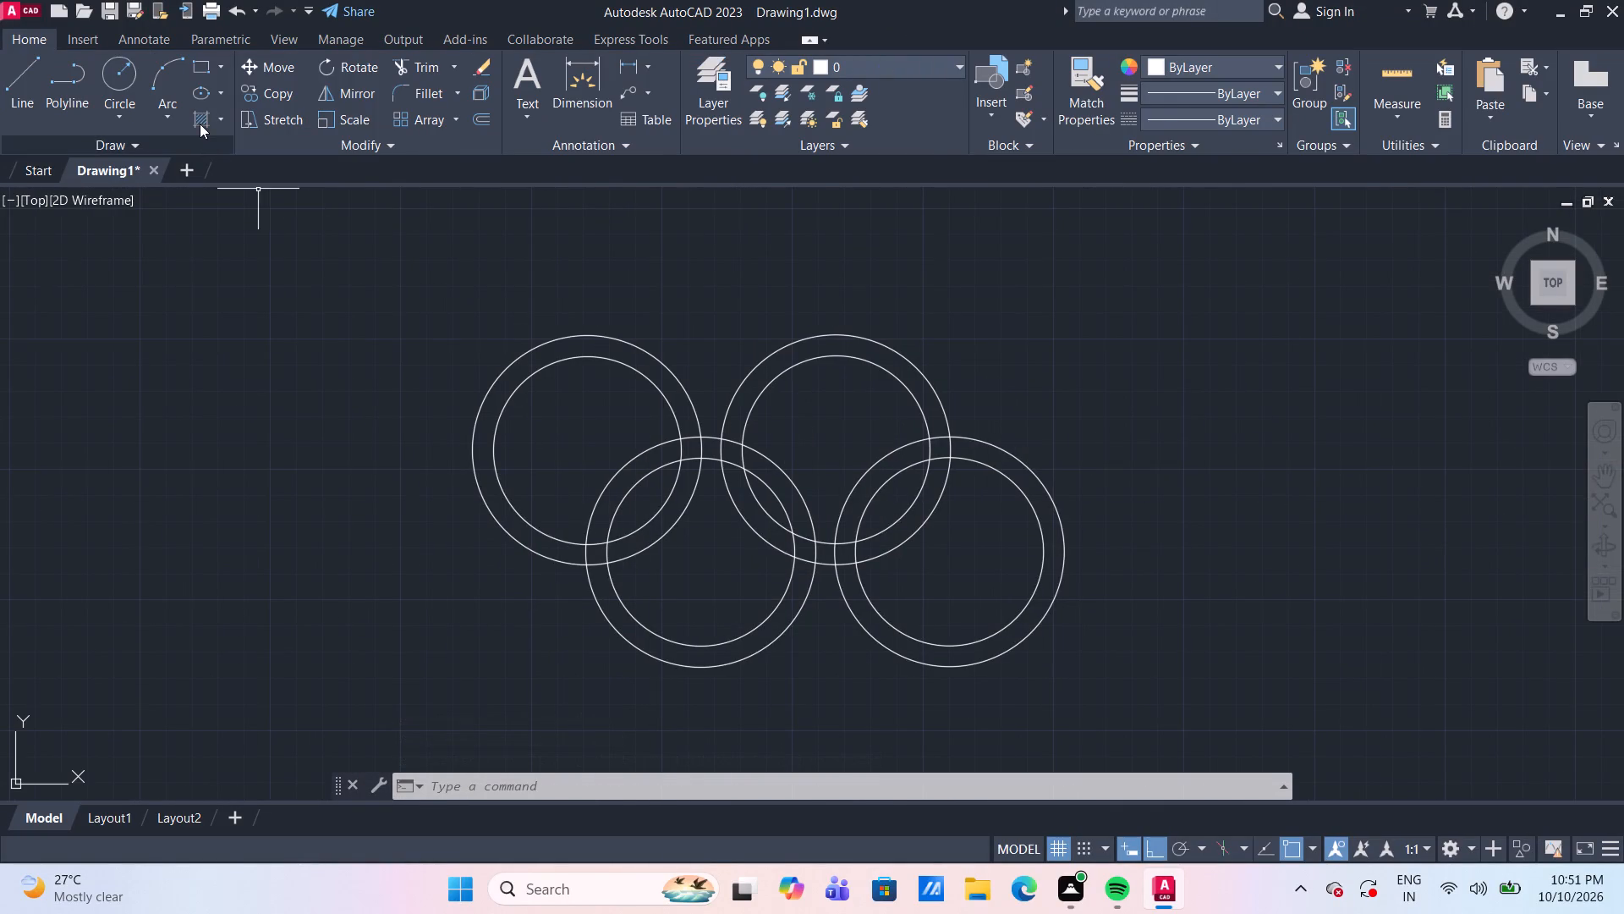
left_click(200, 124)
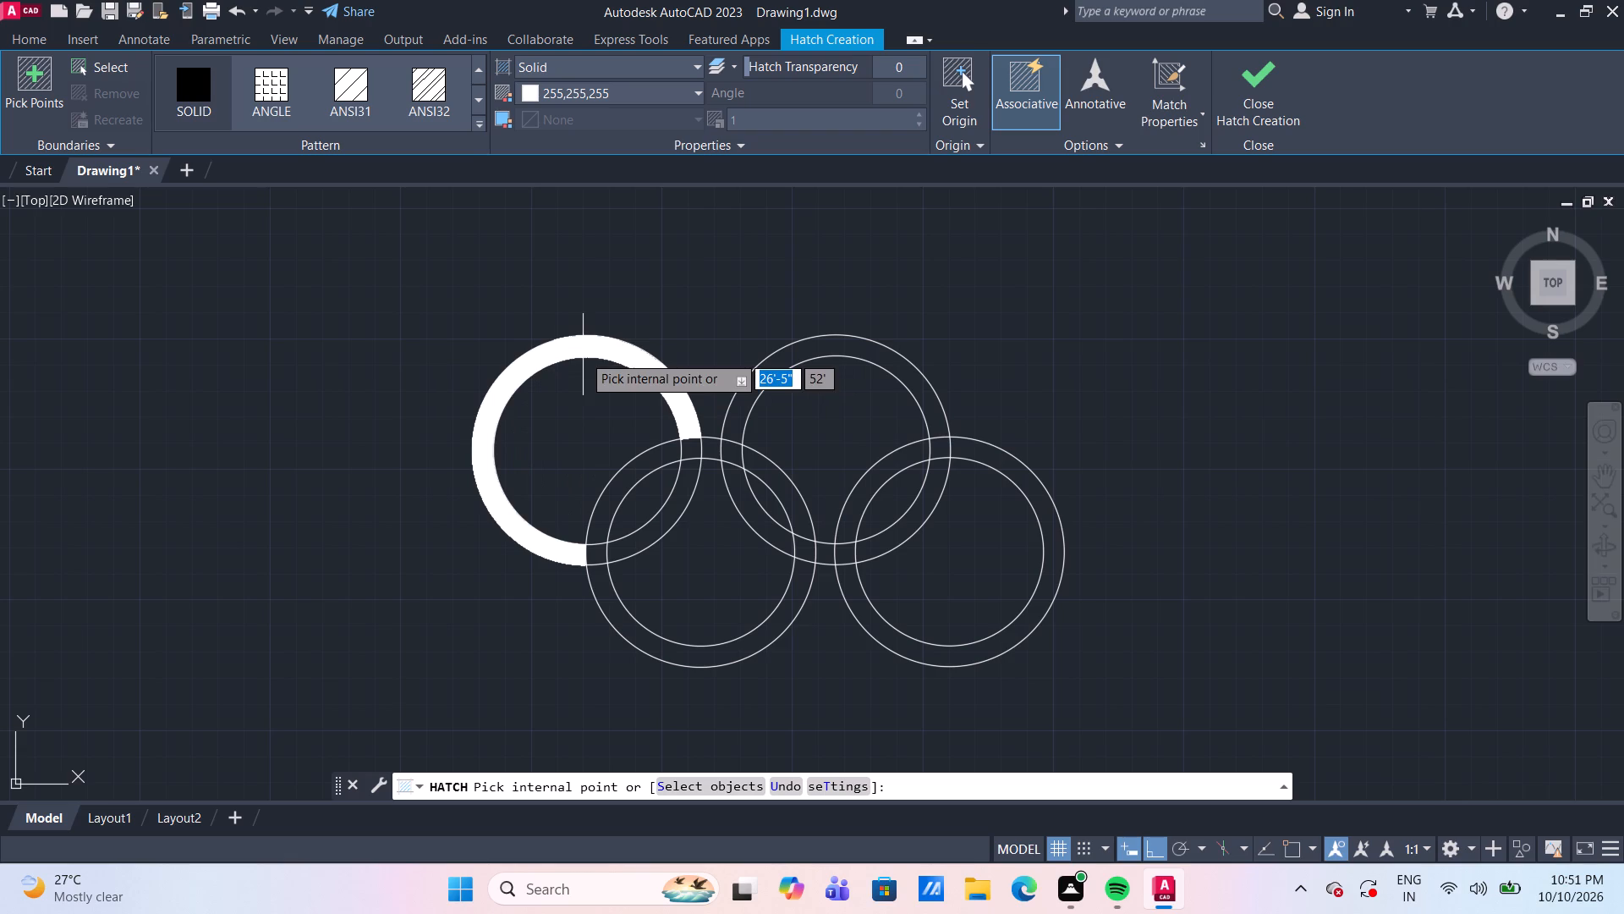
left_click(583, 355)
left_click(776, 371)
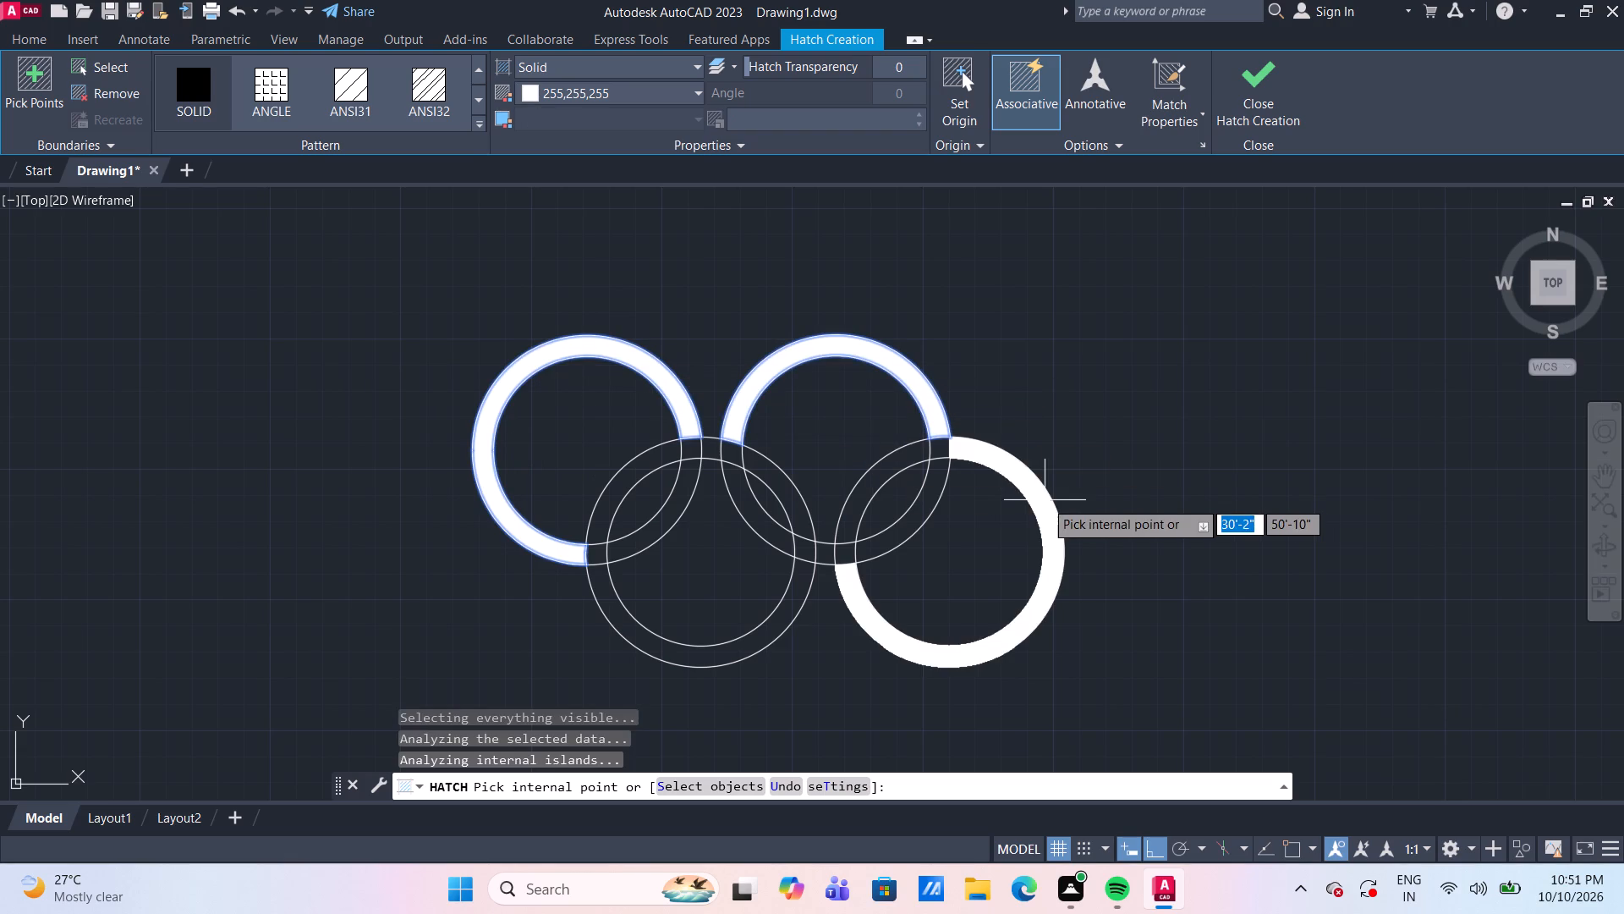
left_click(1045, 500)
left_click(876, 484)
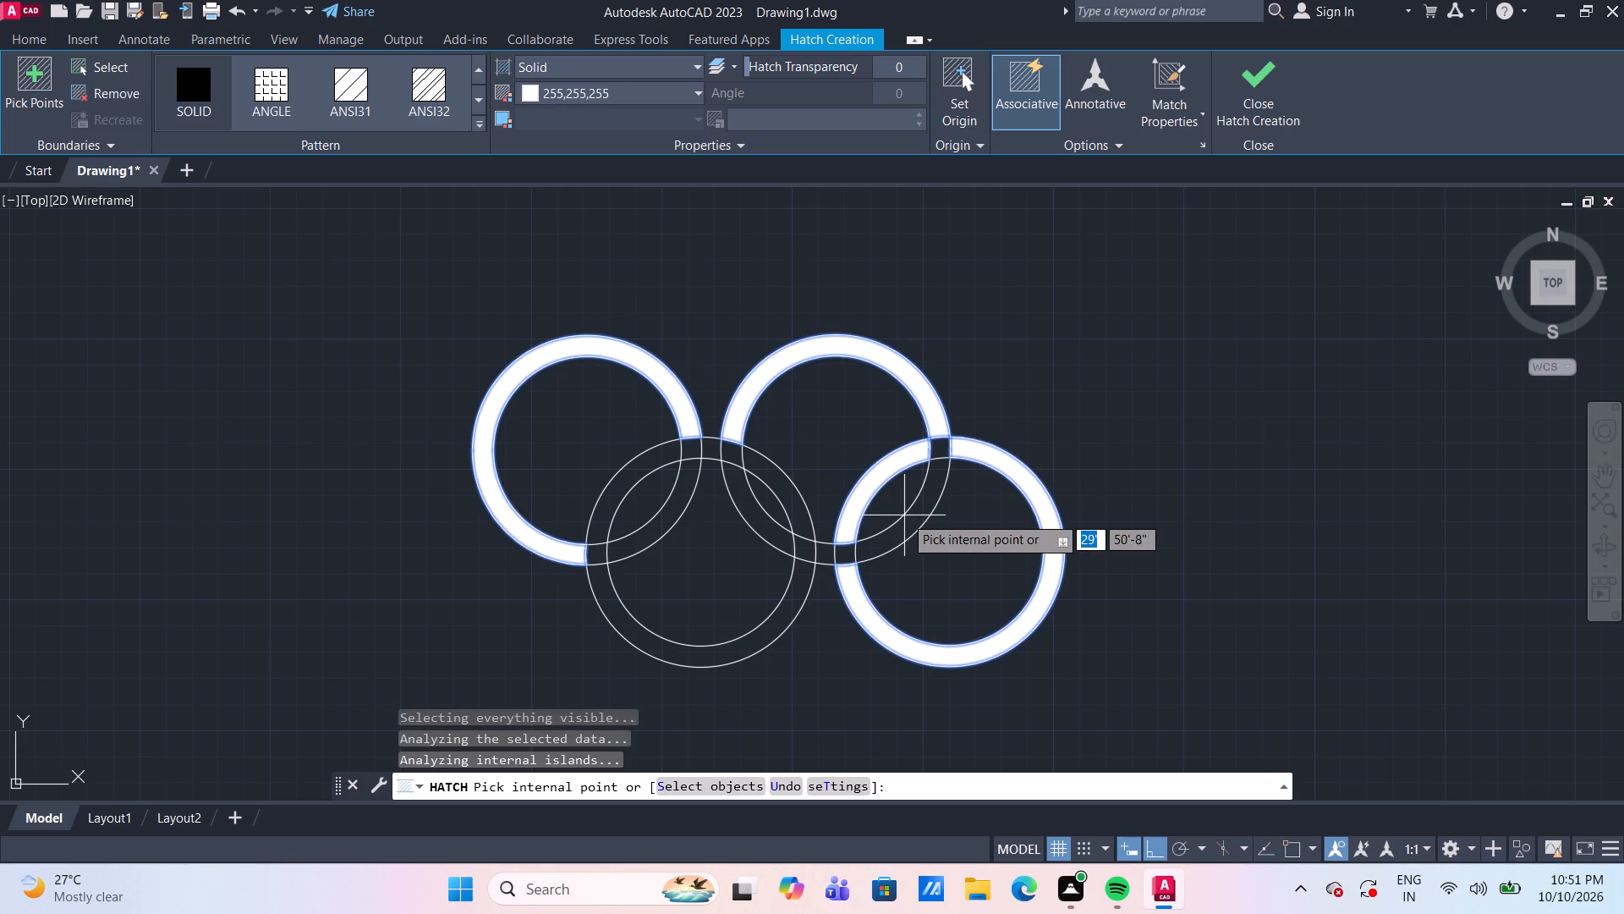
left_click(911, 520)
left_click(786, 482)
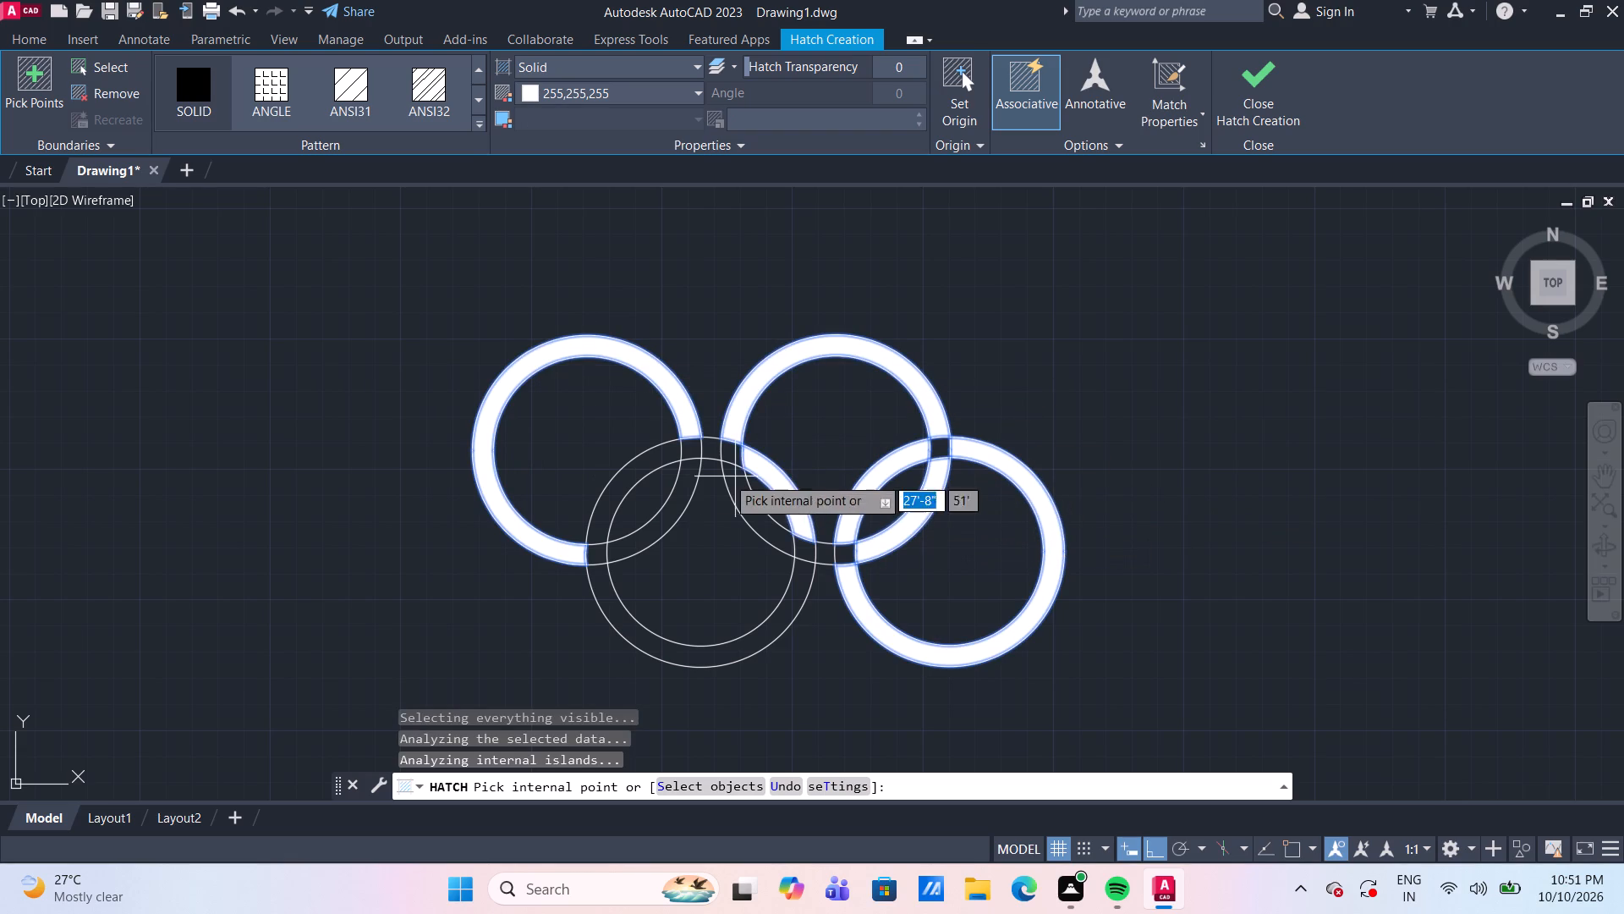
left_click(760, 512)
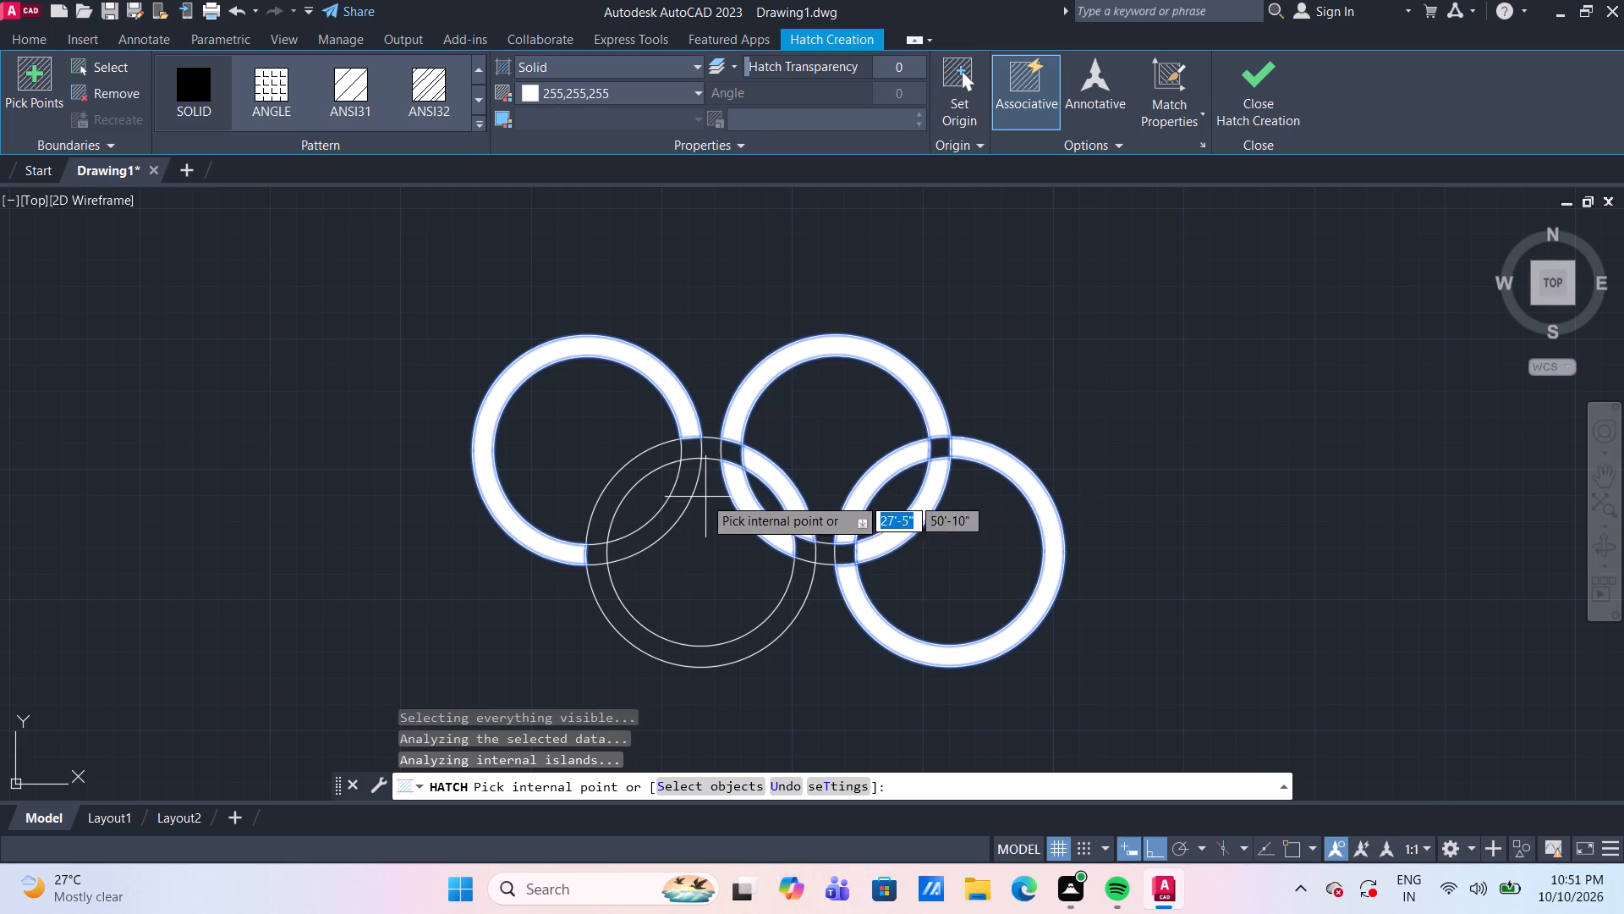
left_click(678, 501)
left_click(639, 472)
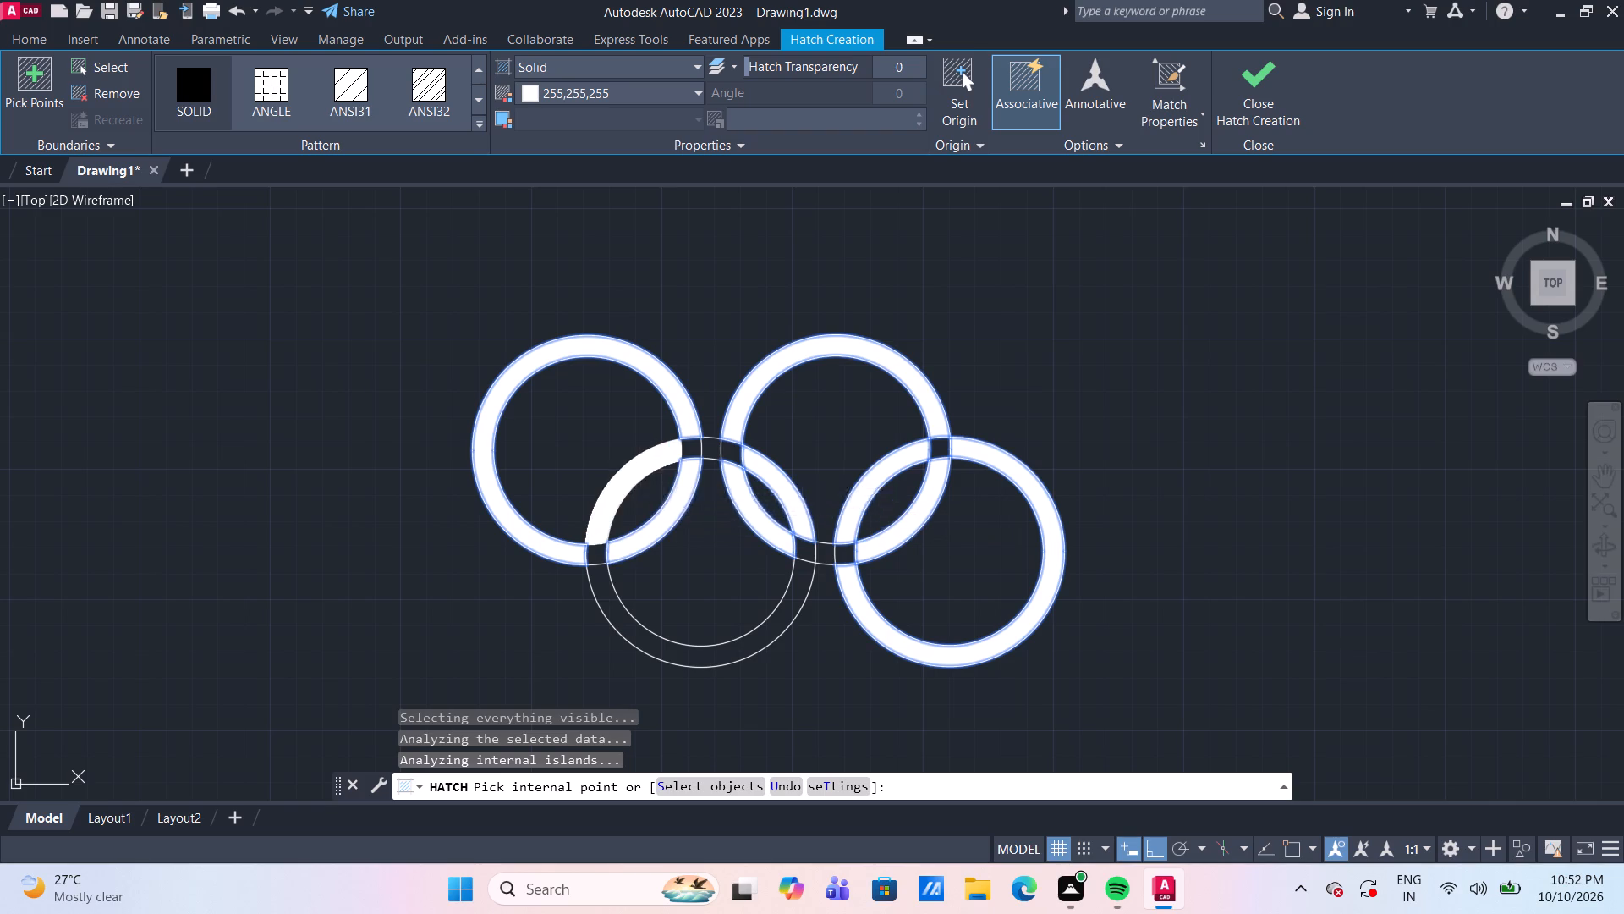
left_click(723, 658)
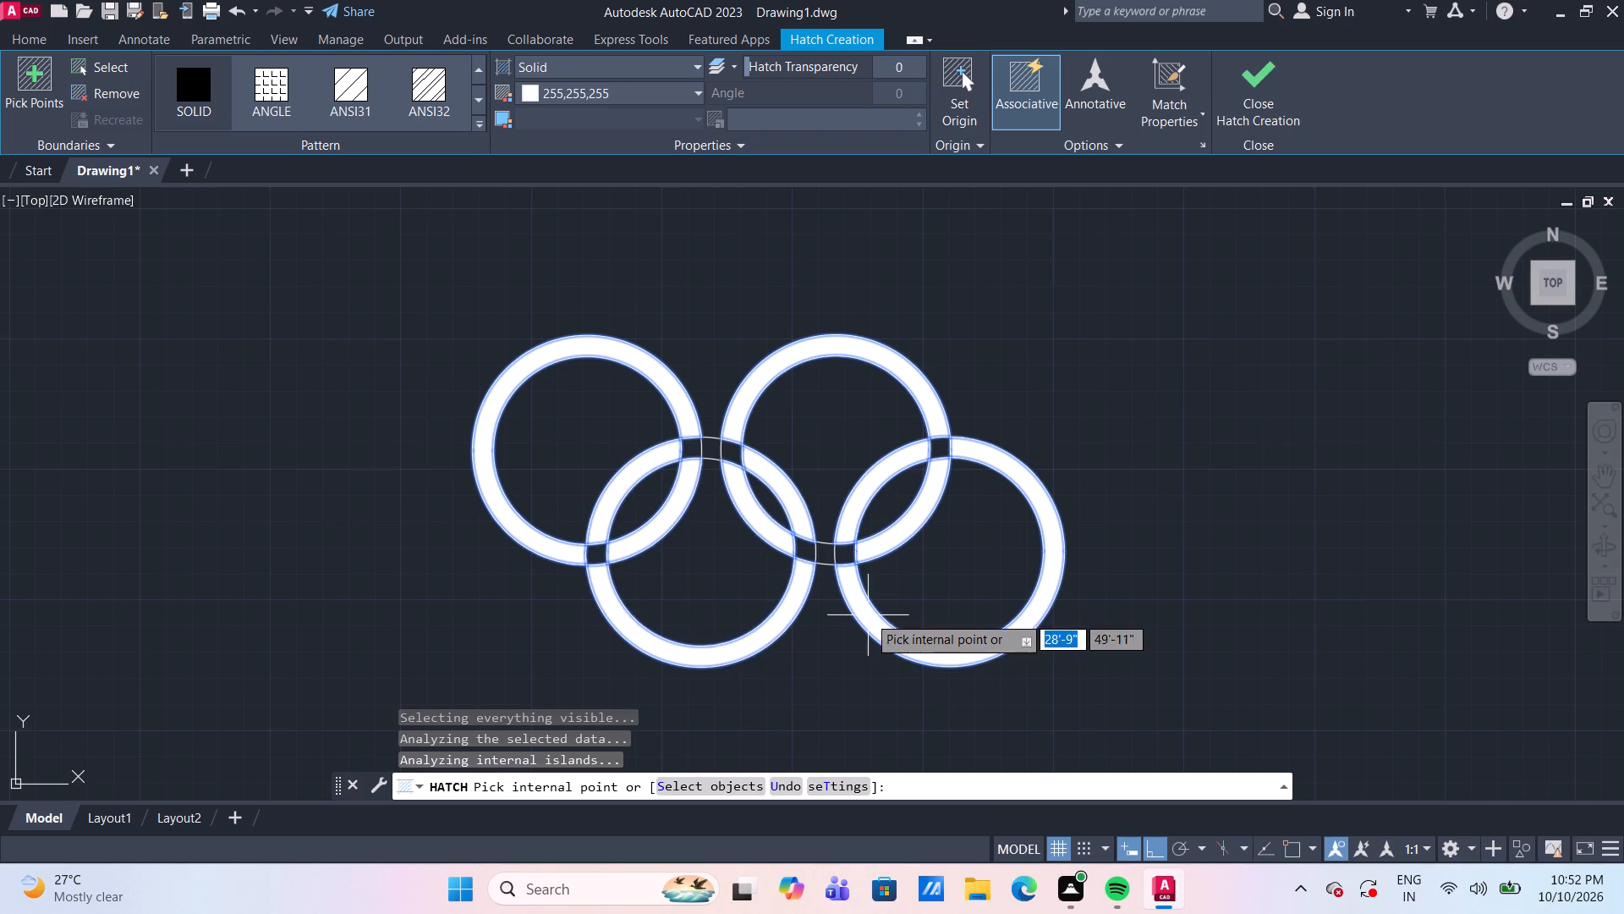
Hatch the ring overlaps and short connecting pieces of the ornament below the top window in solid 255,255,255.
left_click(831, 557)
left_click(808, 550)
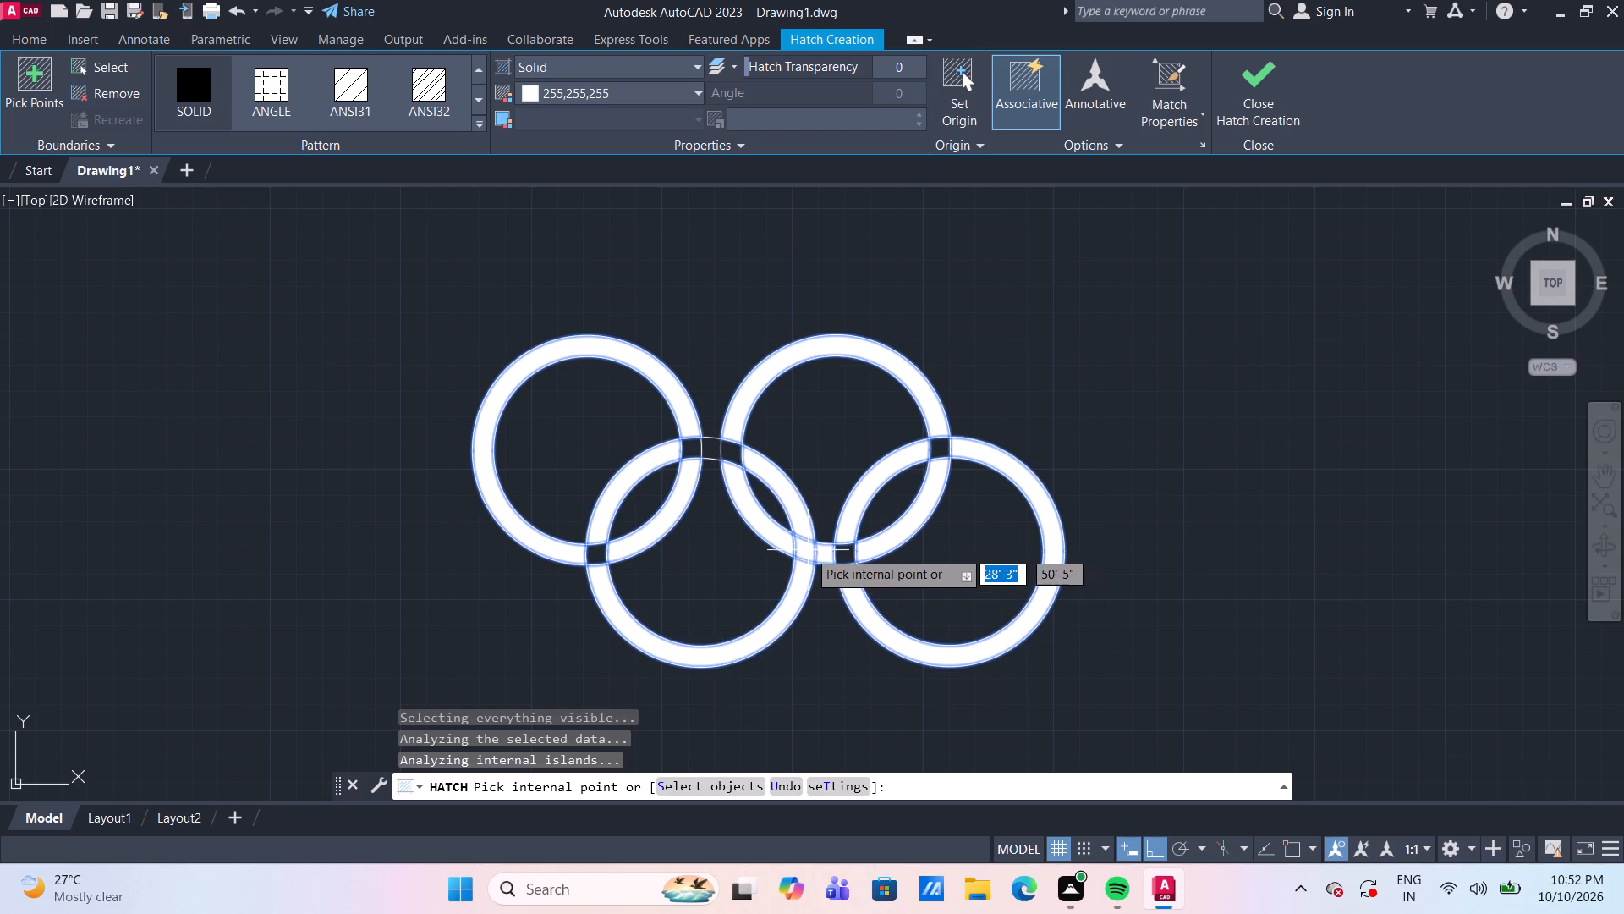
left_click(844, 556)
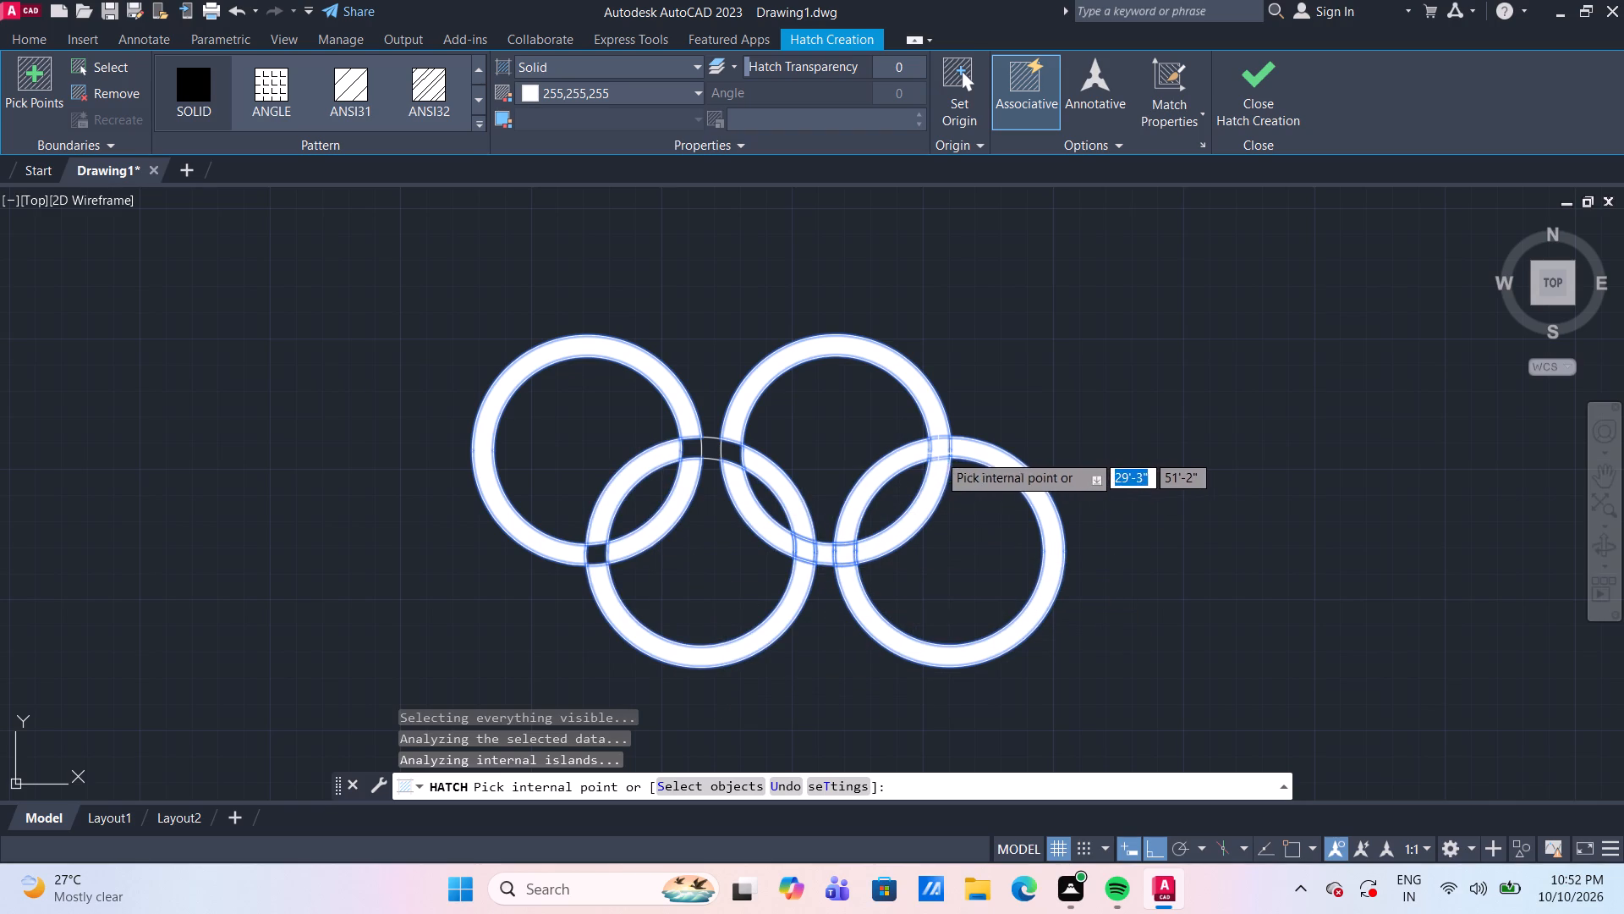
left_click(939, 454)
left_click(716, 455)
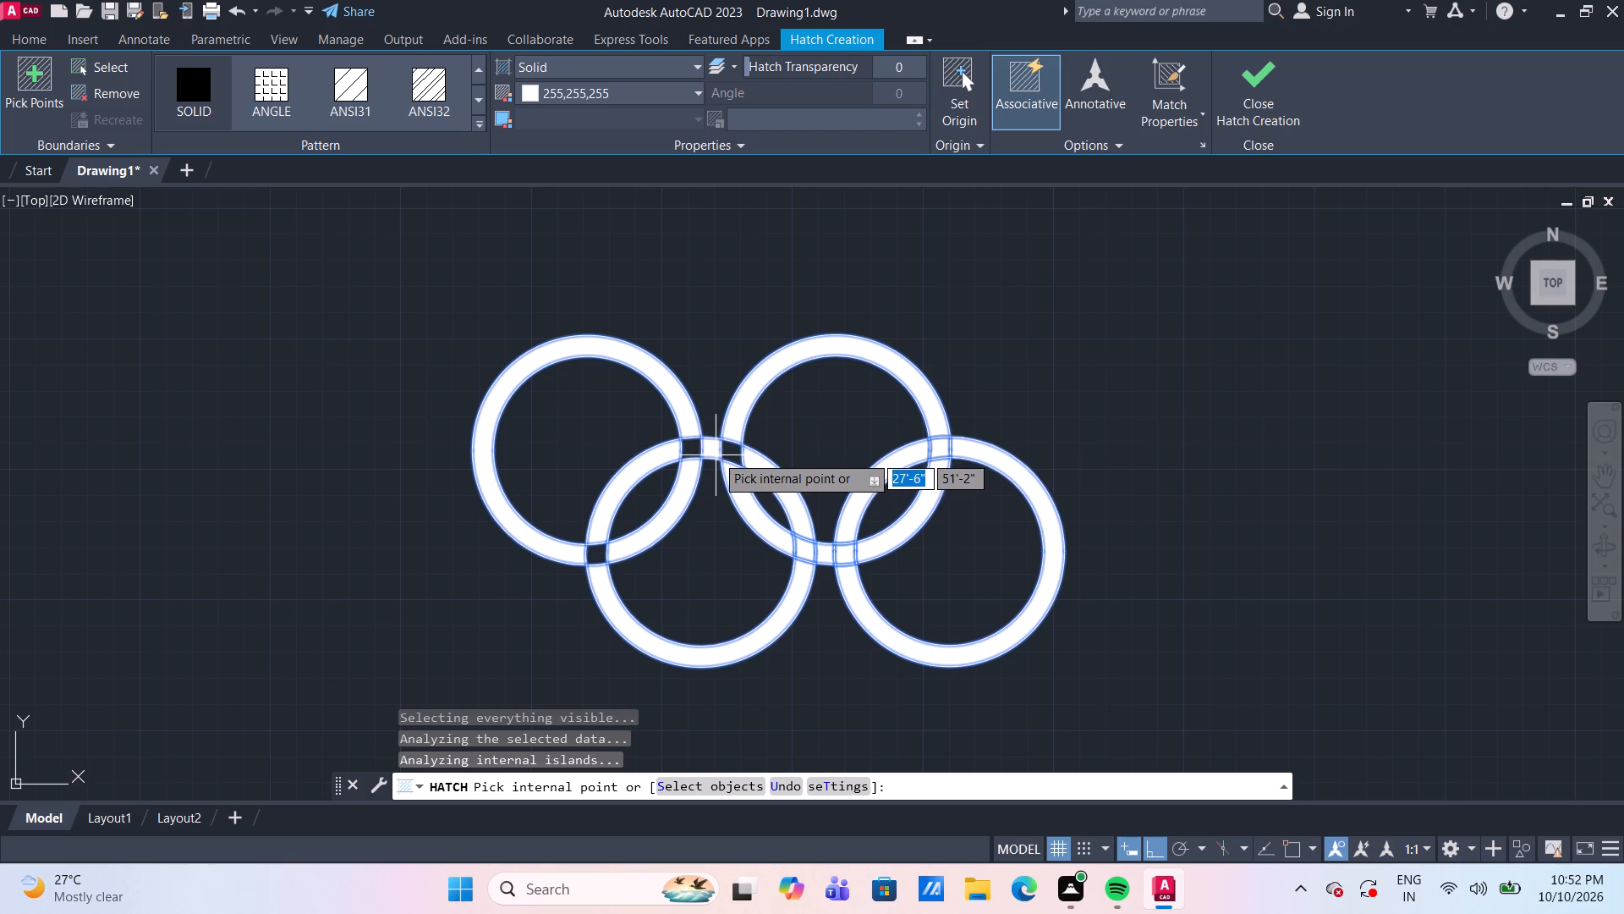
left_click(726, 457)
left_click(694, 449)
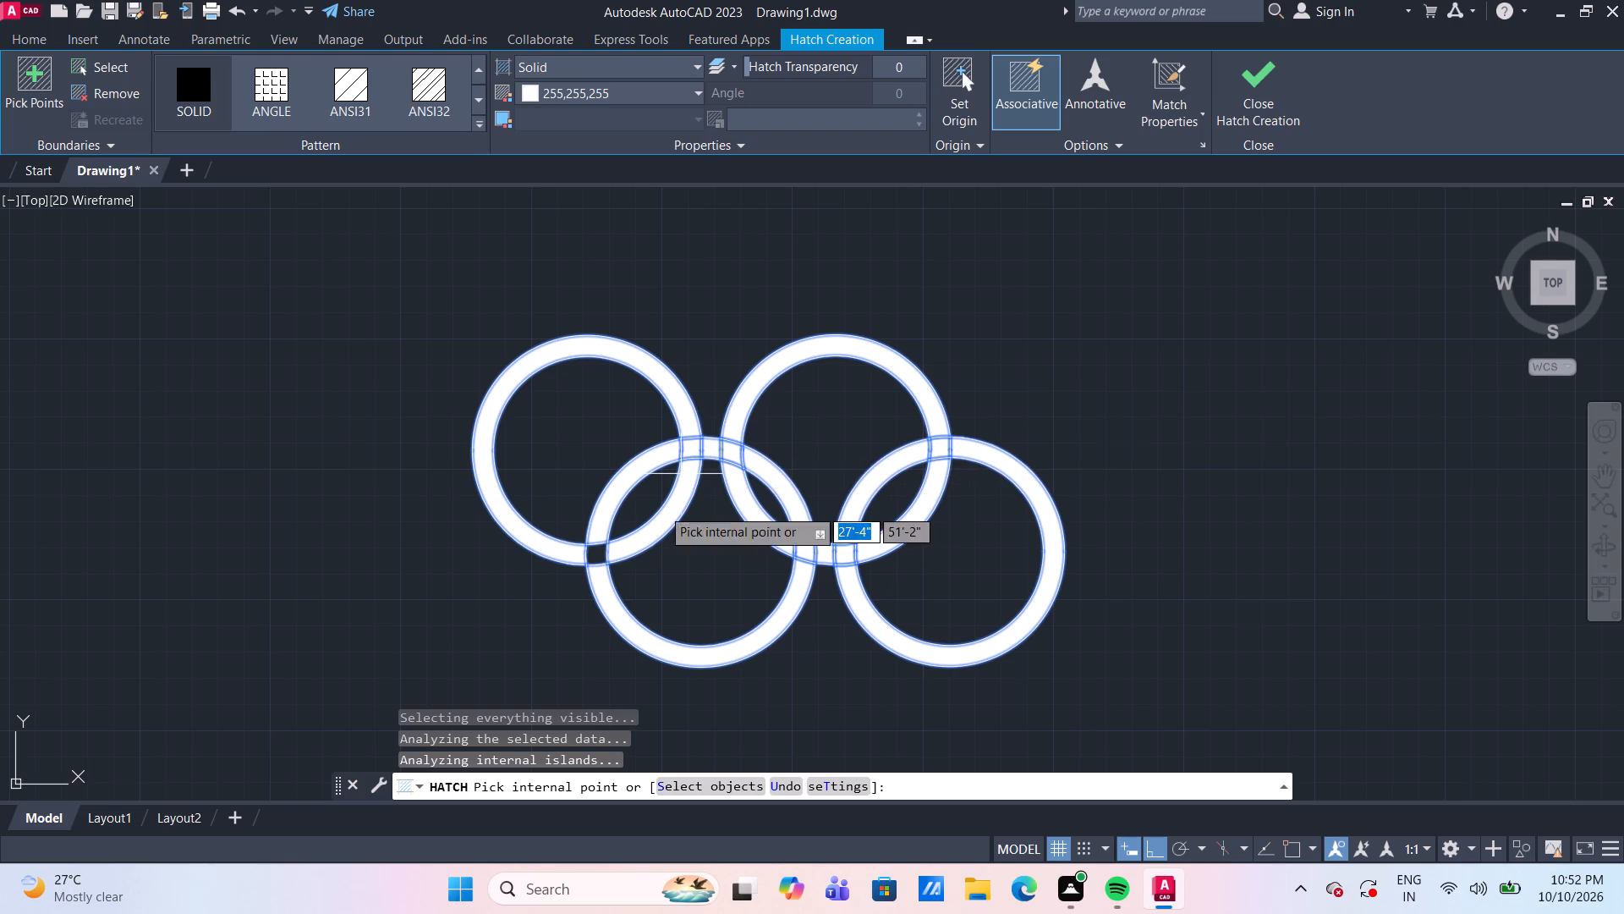
left_click(593, 560)
key("space")
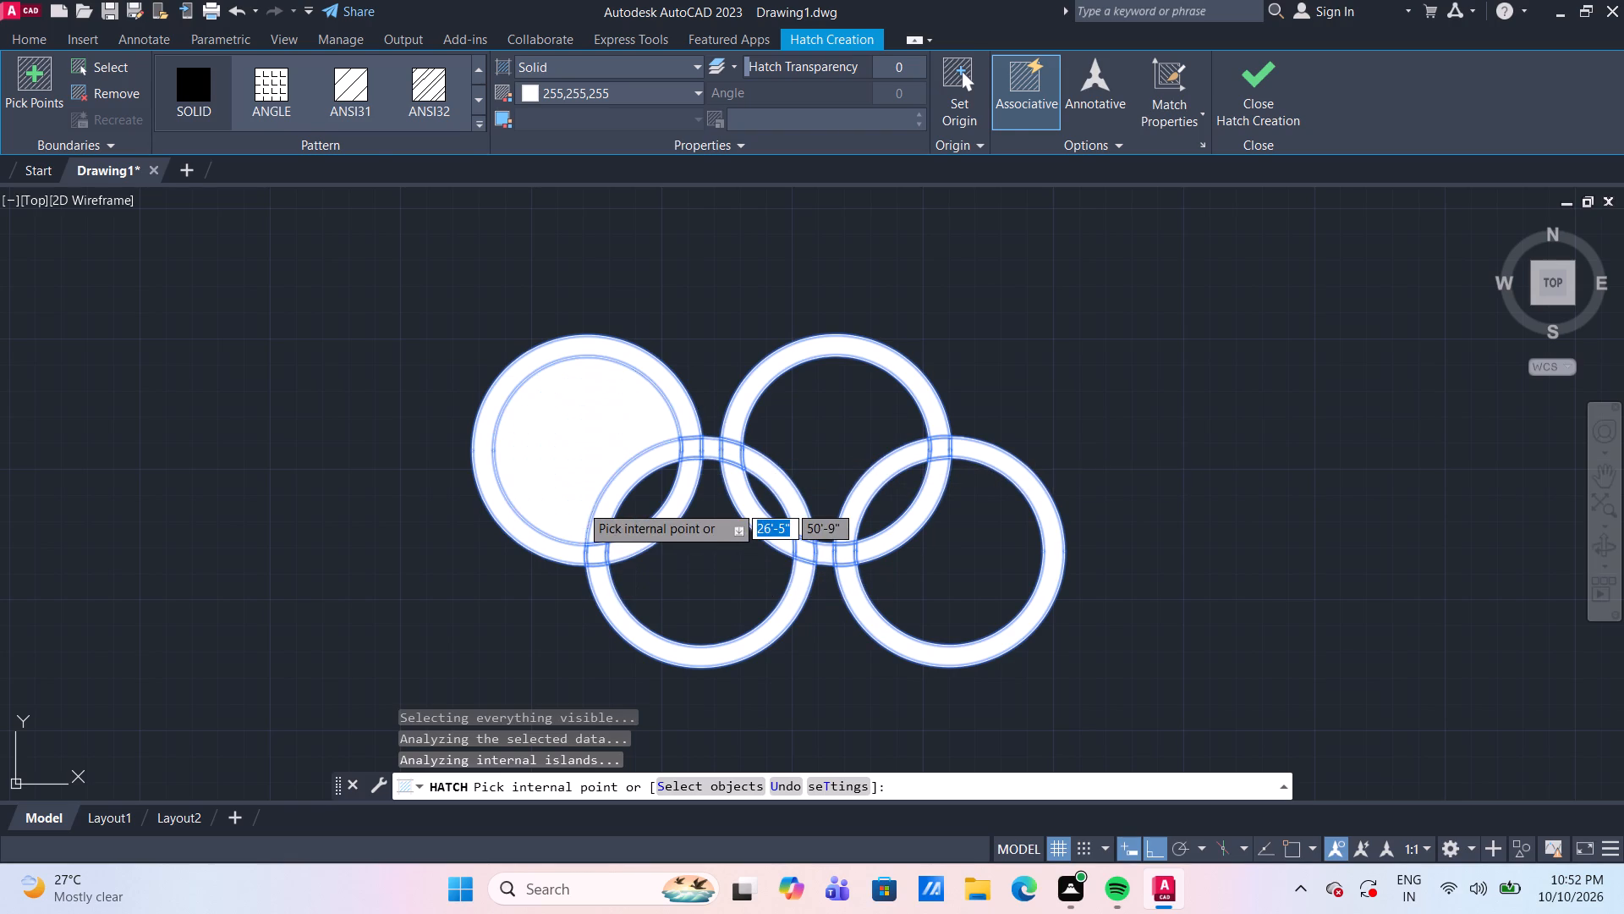
Hatch the frames between the double outlines of the middle window and the top window in solid 255,255,255.
scroll(1087, 458, "down", 5)
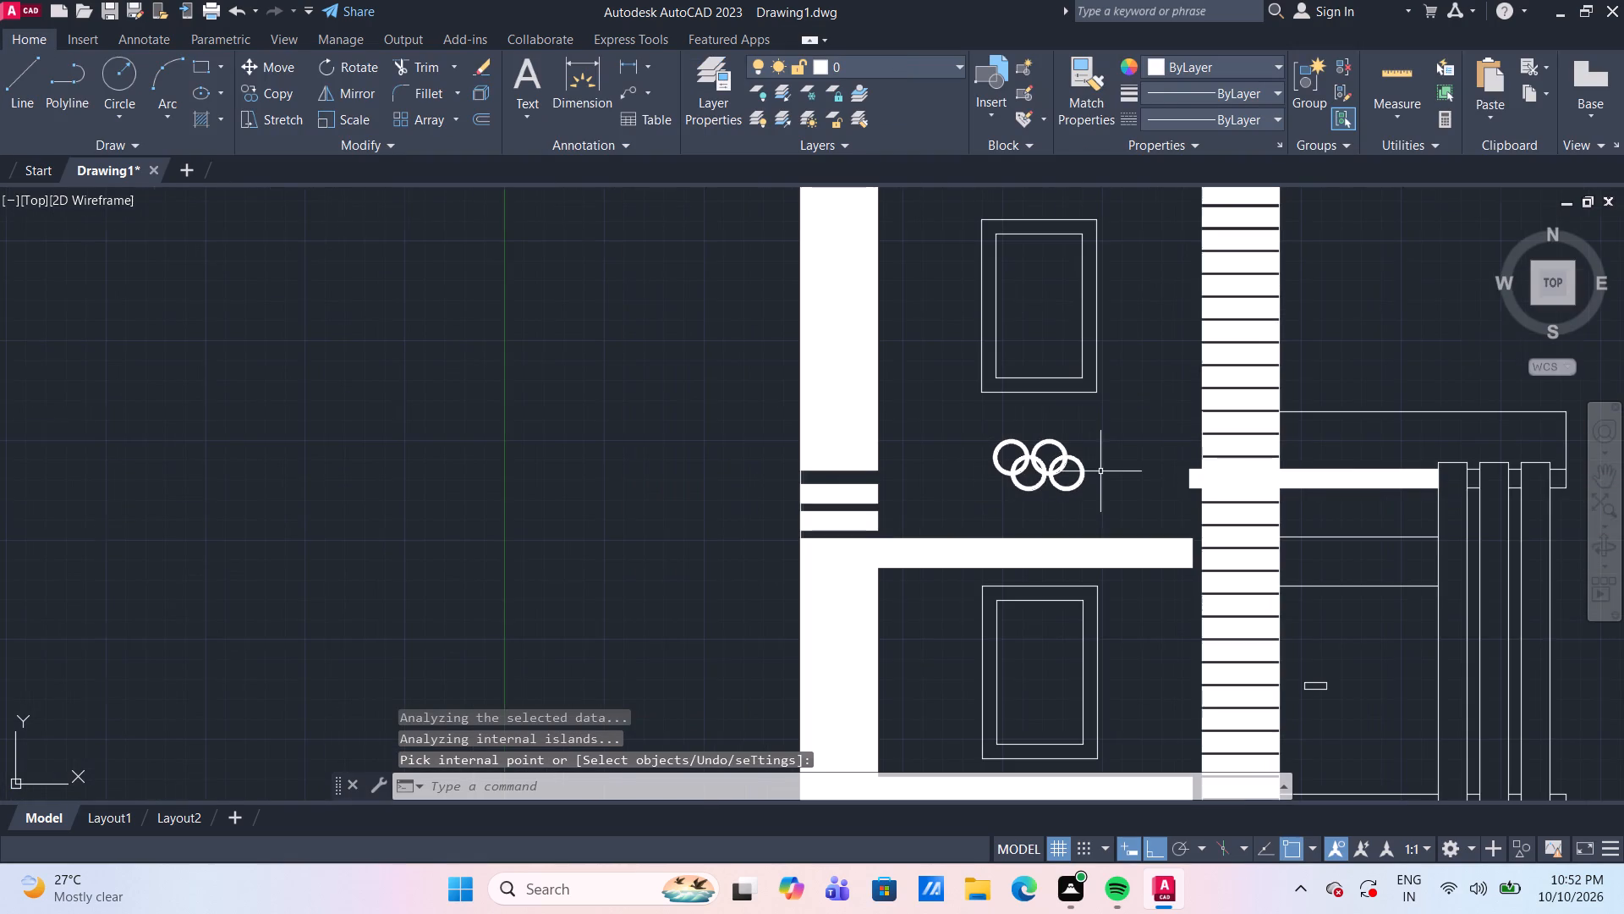
scroll(1137, 481, "down", 1)
middle_click_drag(1125, 586, 1119, 573)
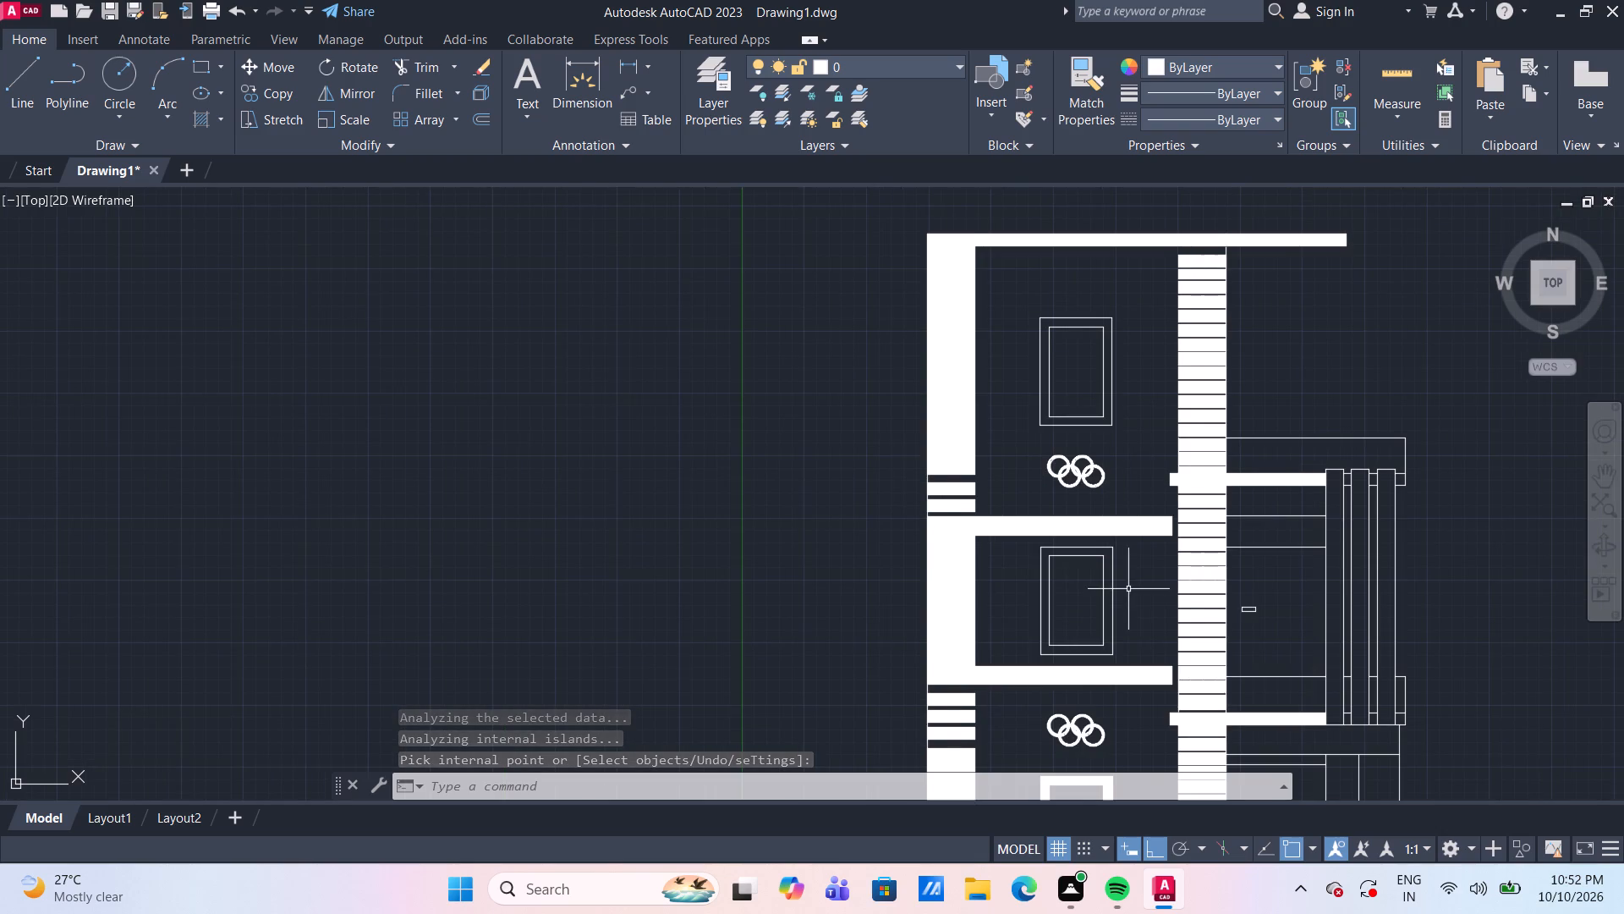
middle_click_drag(1119, 573, 1009, 517)
scroll(1011, 519, "up", 2)
type("h")
key("space")
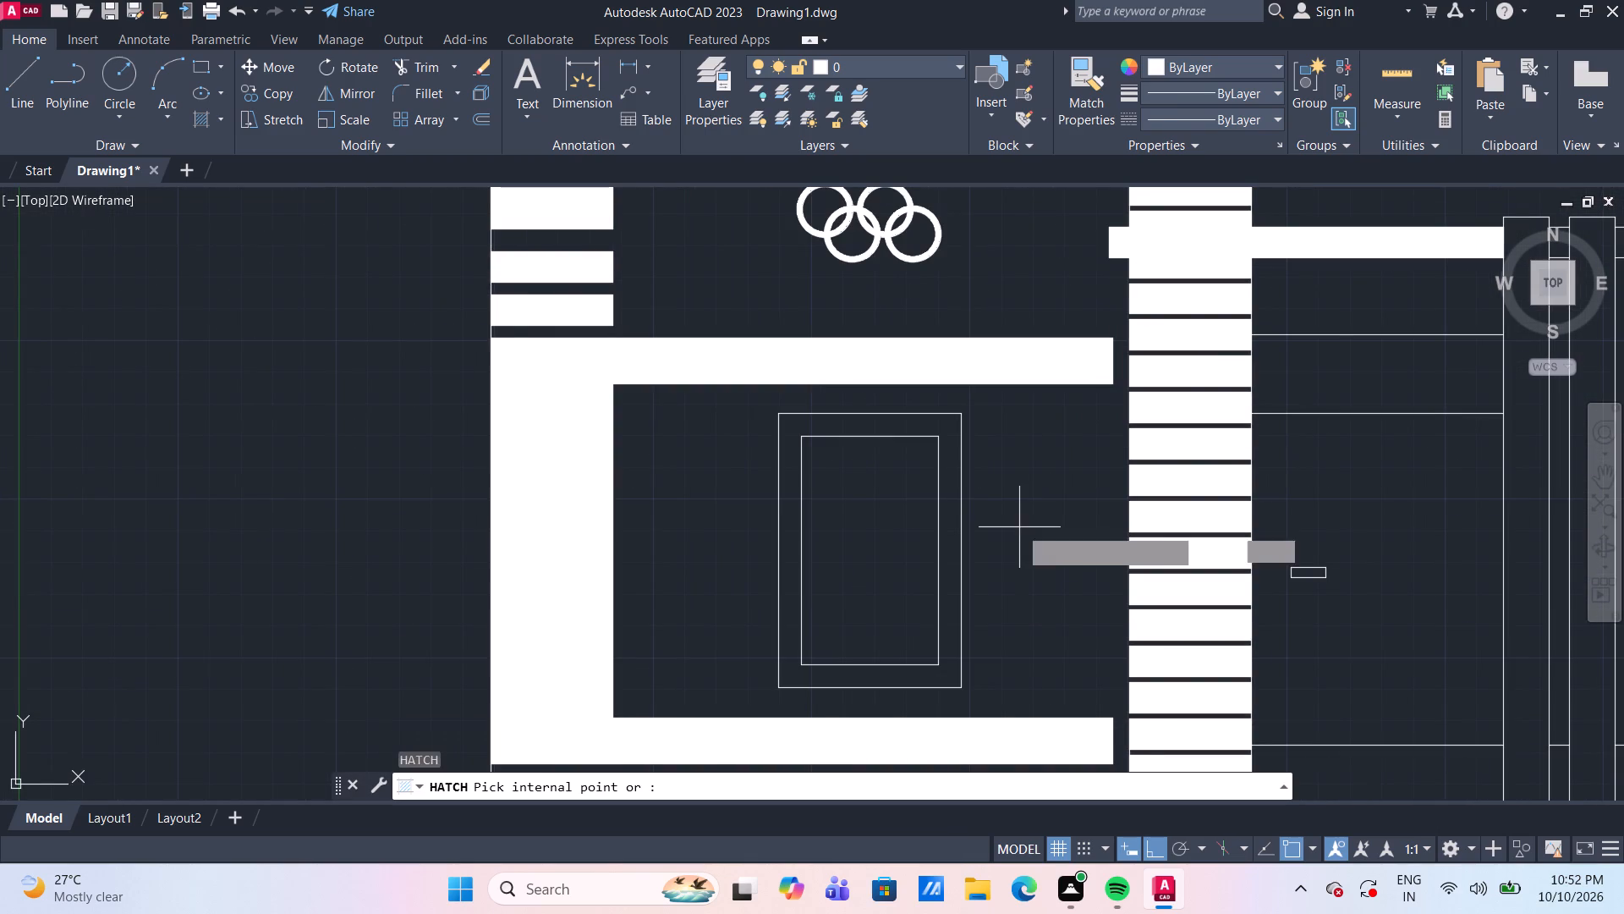
left_click(948, 492)
scroll(1011, 504, "down", 2)
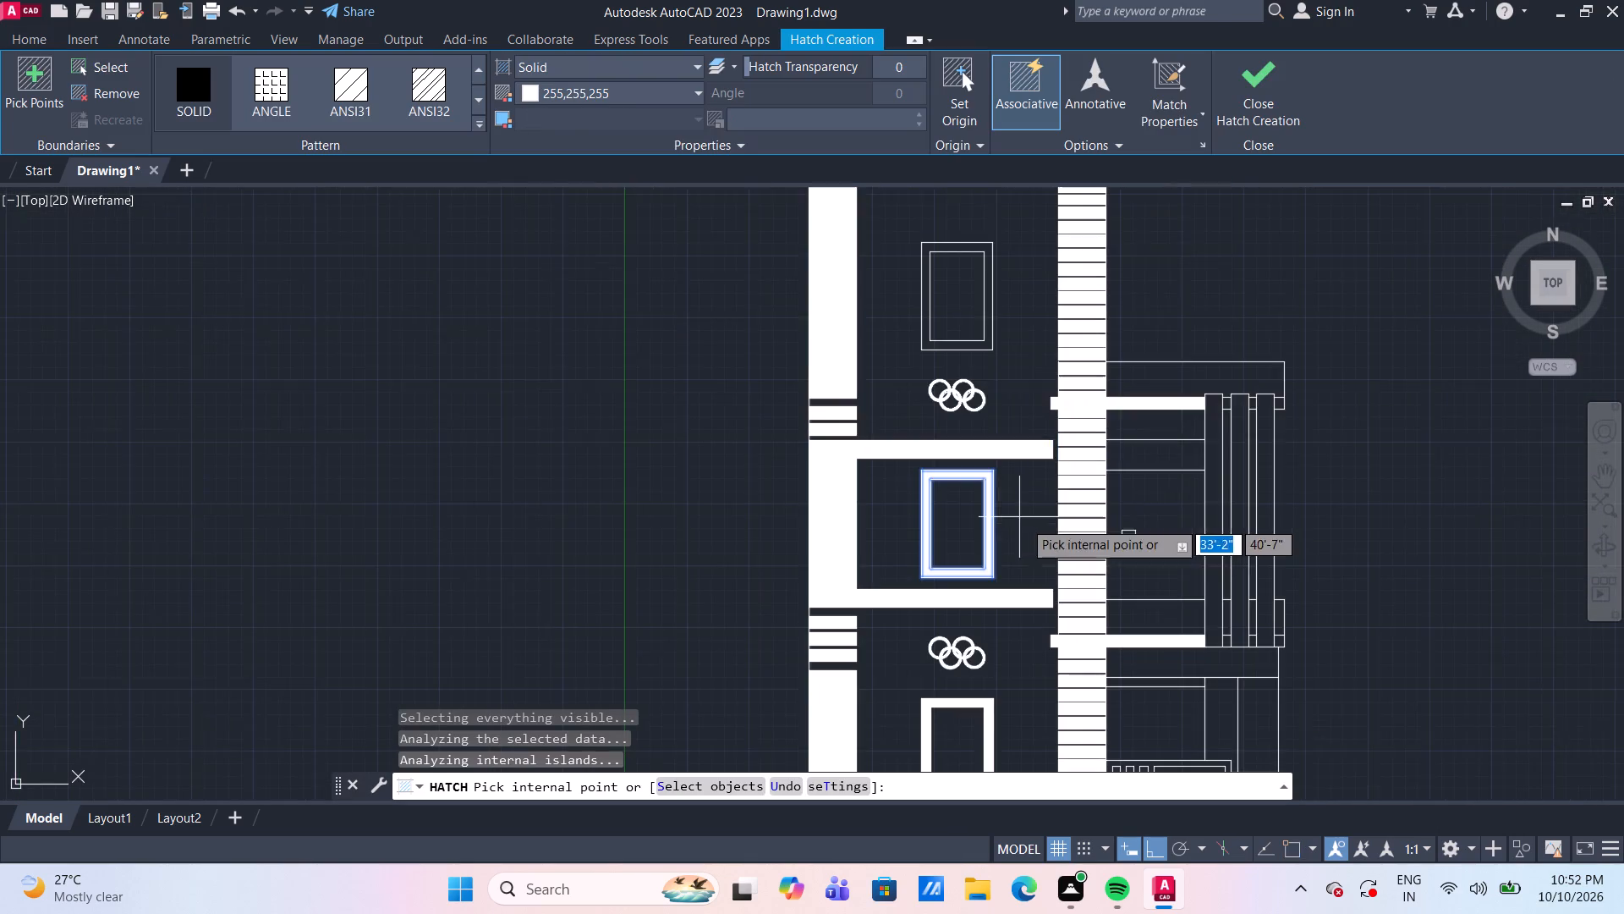
scroll(987, 329, "up", 2)
left_click(979, 342)
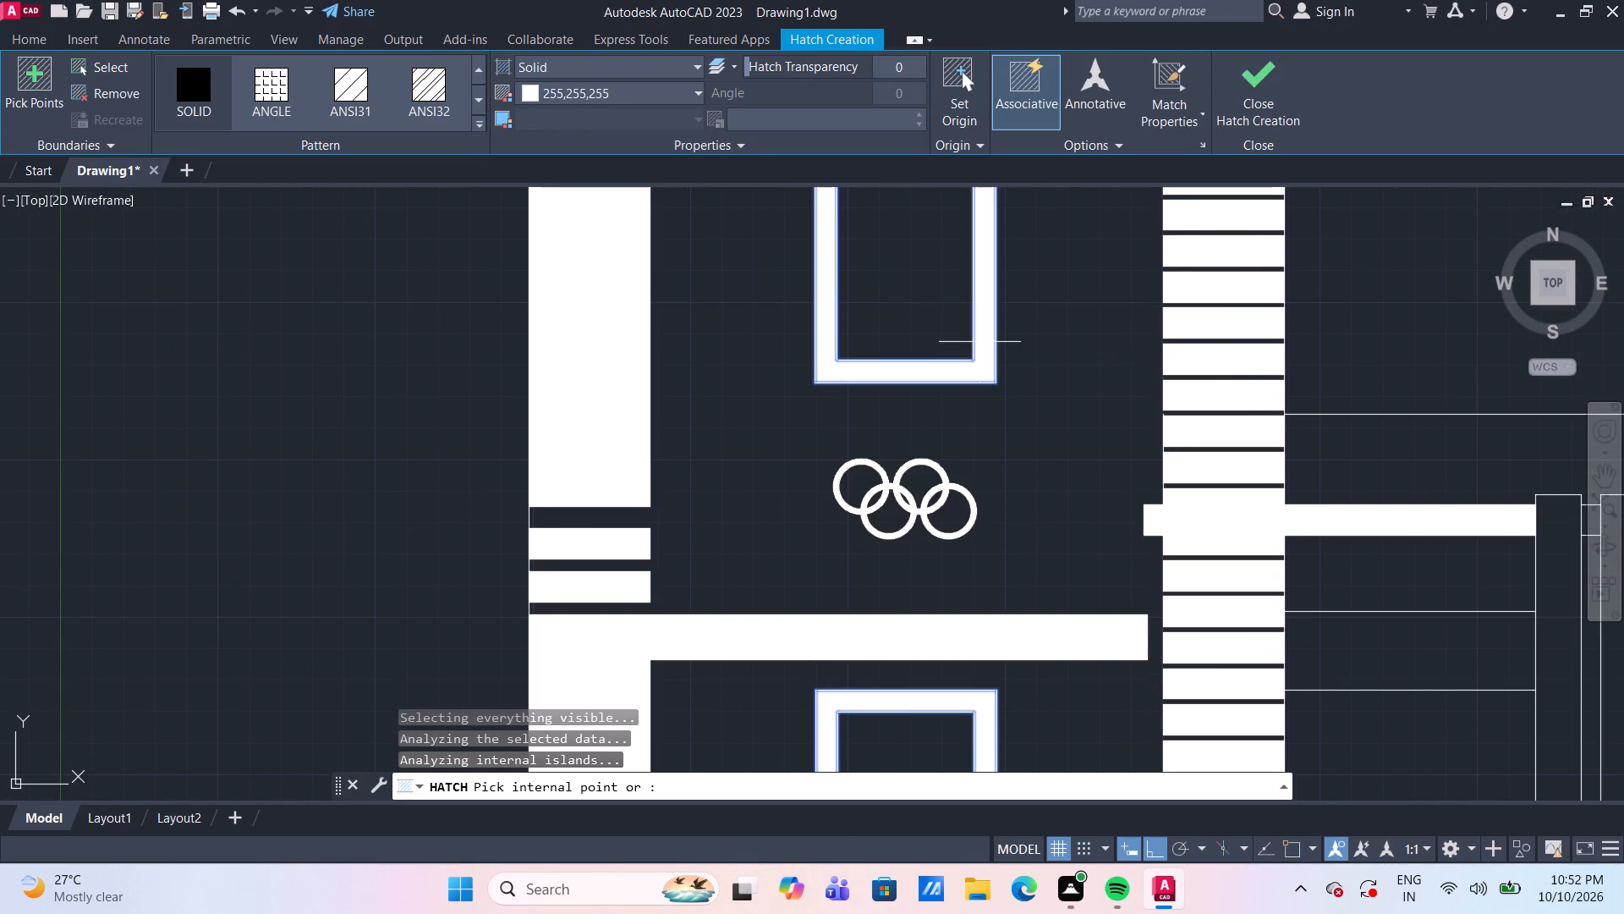
Hatch the large rectangular panel of the ground-floor gate in solid 254,204,102.
key("space")
scroll(927, 317, "down", 3)
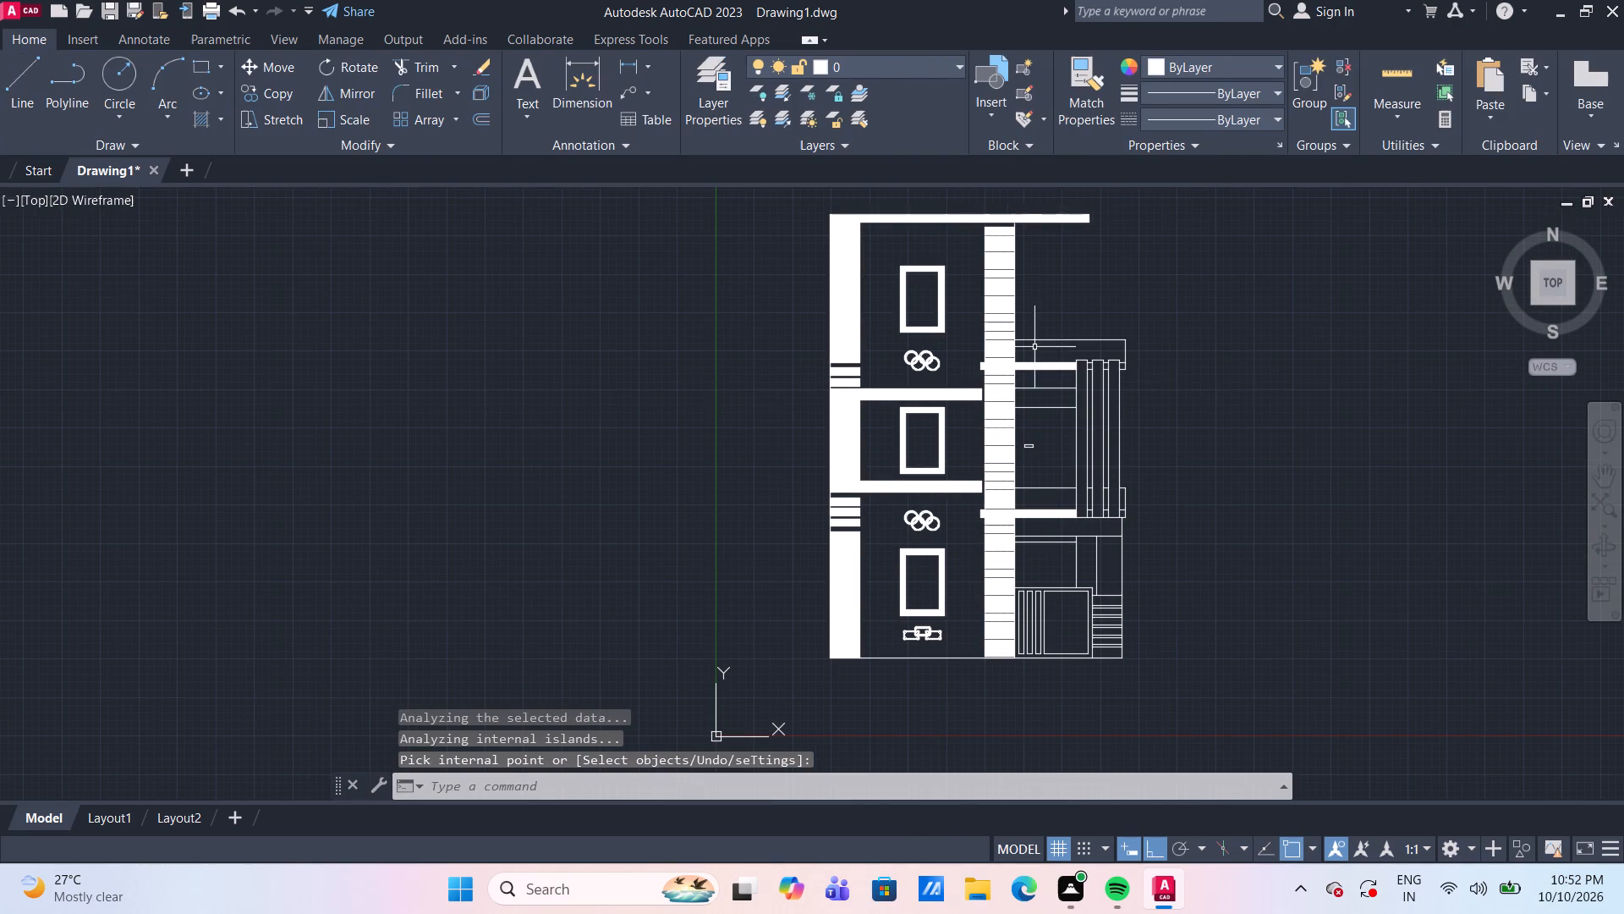
middle_click_drag(1276, 490, 1130, 434)
scroll(1040, 628, "up", 1)
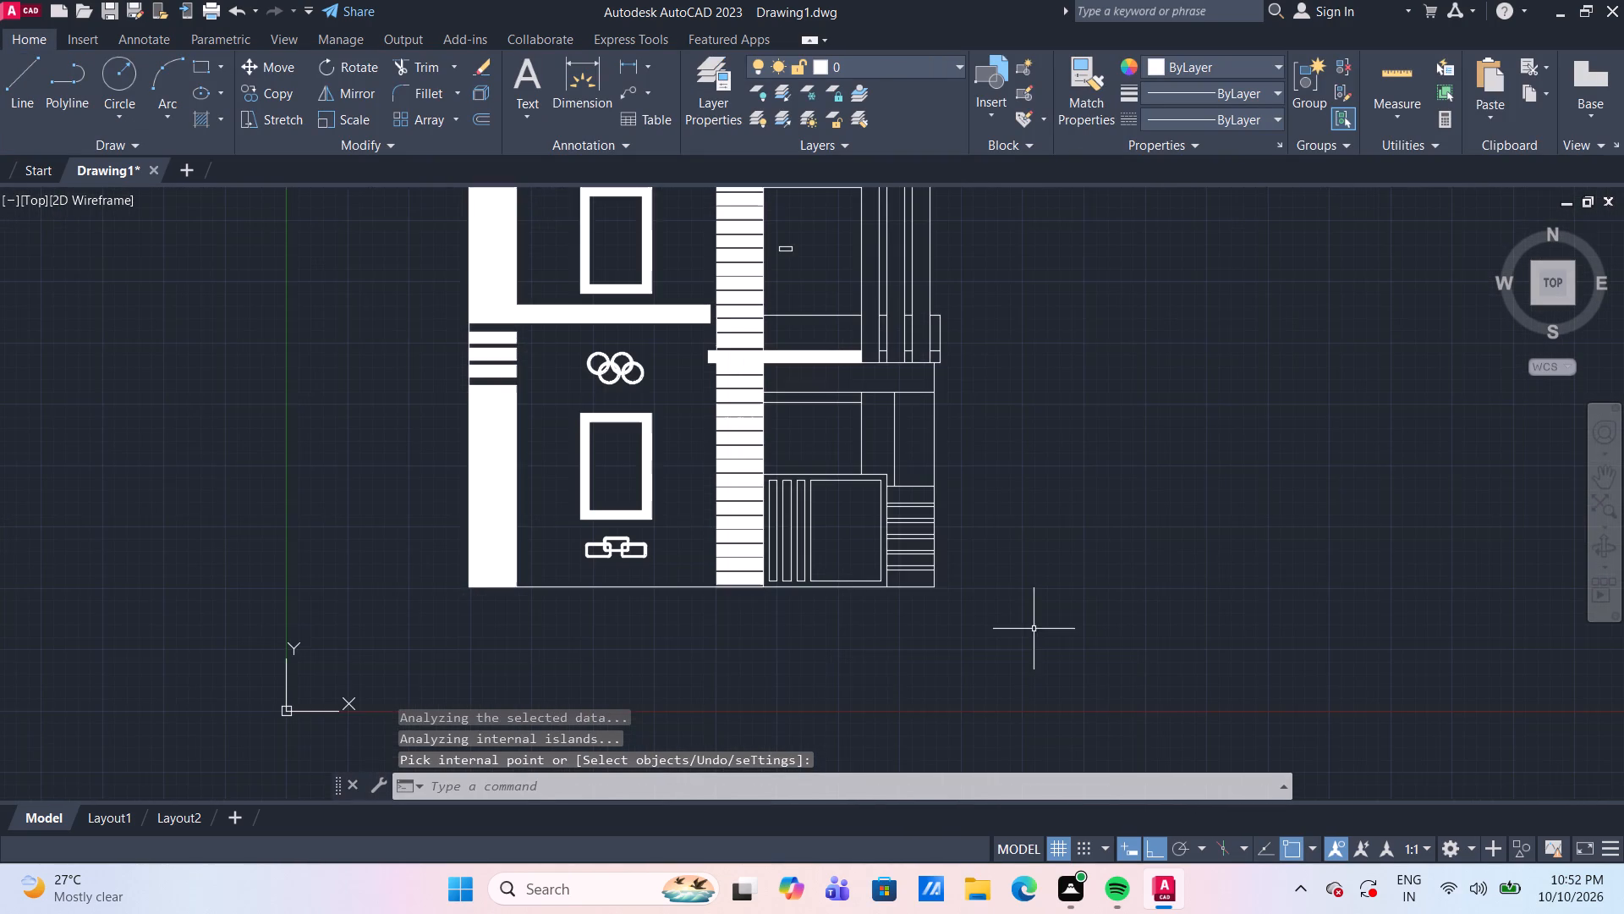
middle_click_drag(1033, 614, 1056, 595)
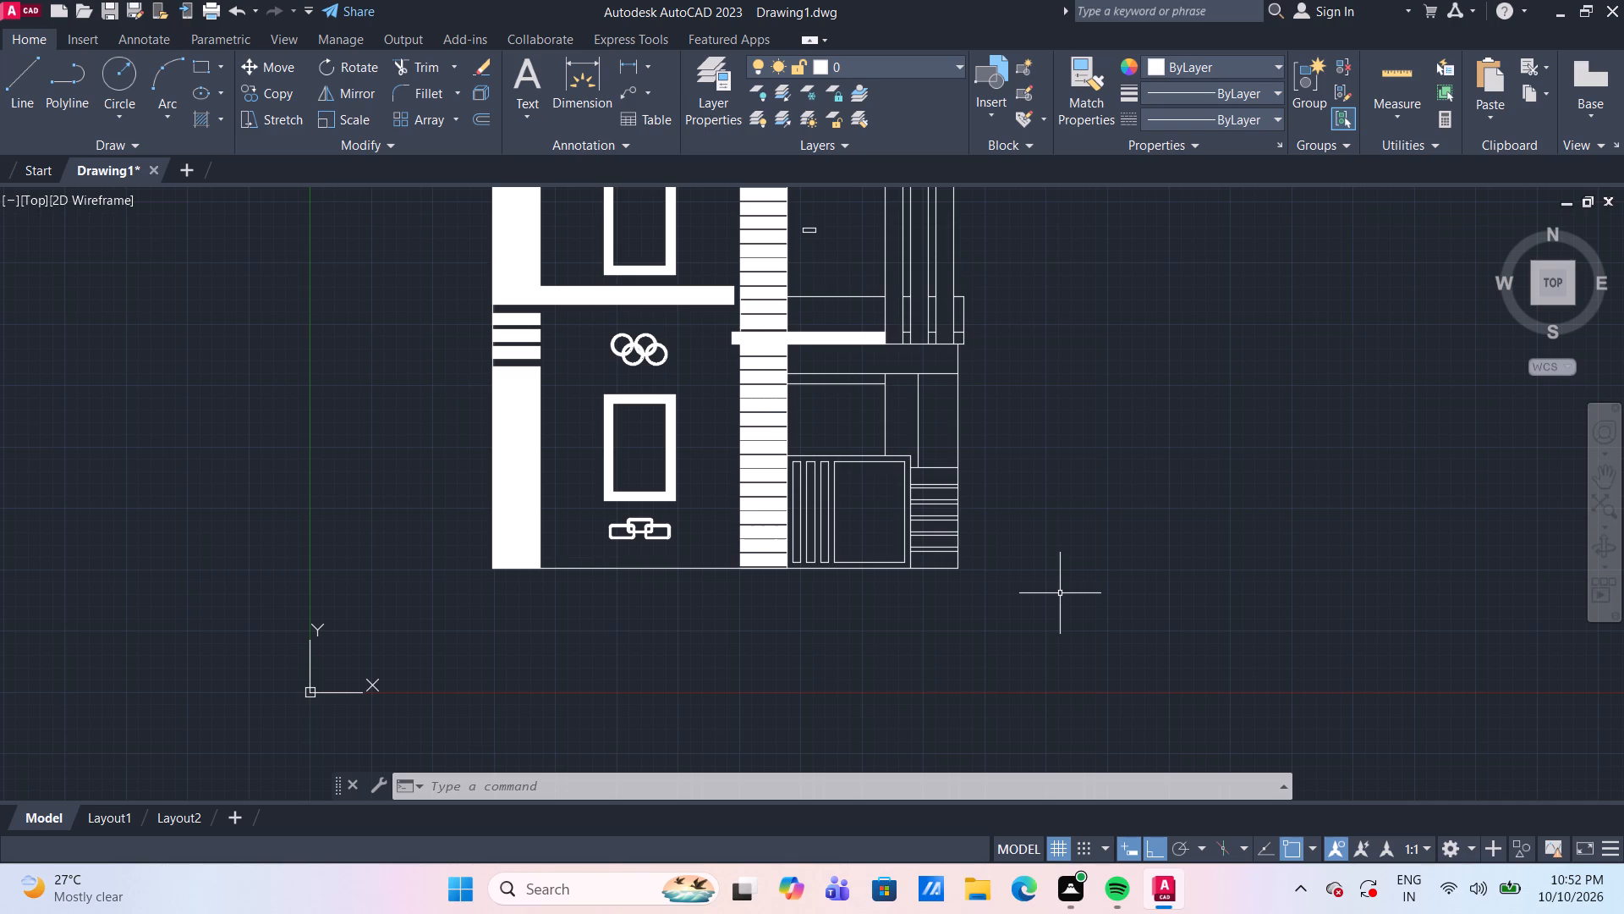
scroll(862, 504, "up", 2)
middle_click_drag(868, 504, 913, 489)
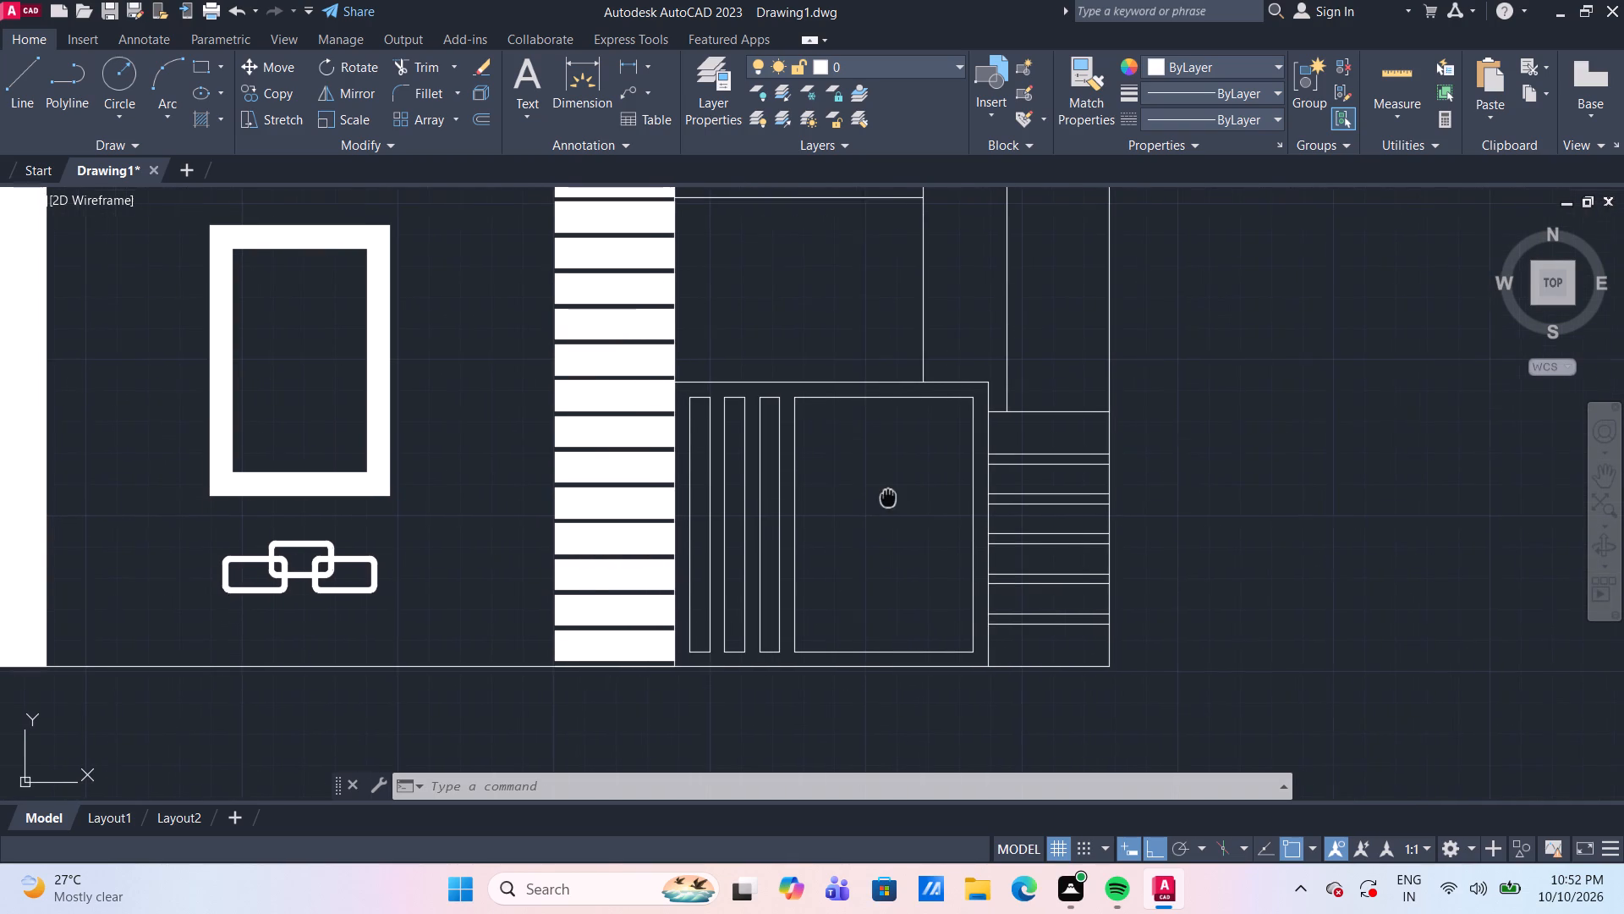
middle_click_drag(913, 489, 917, 489)
left_click(201, 113)
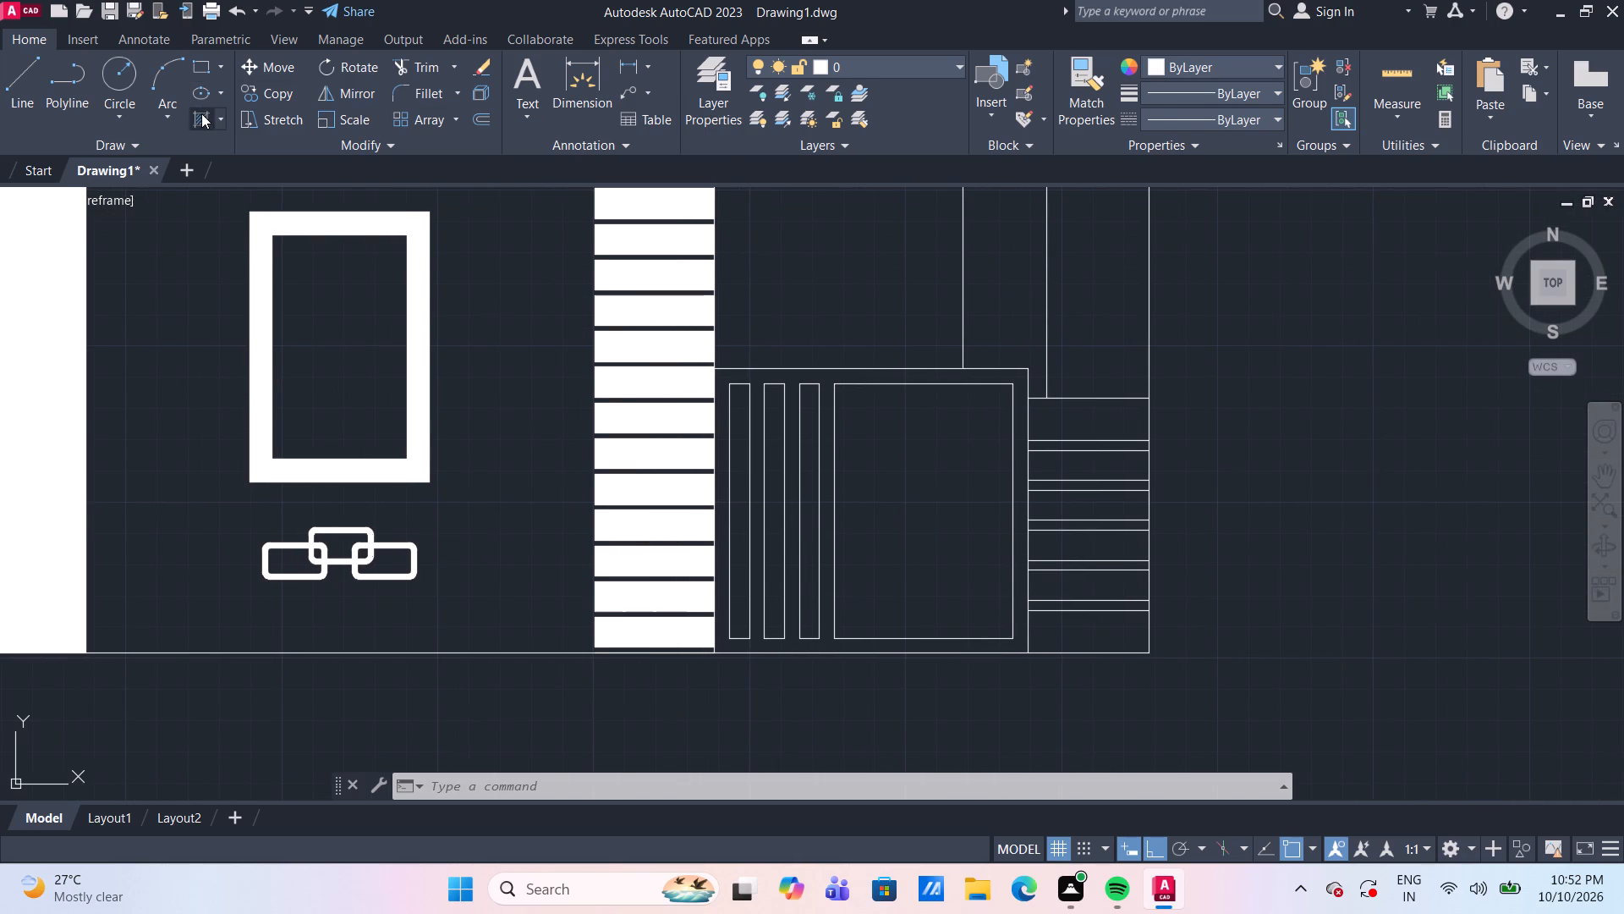
left_click(562, 82)
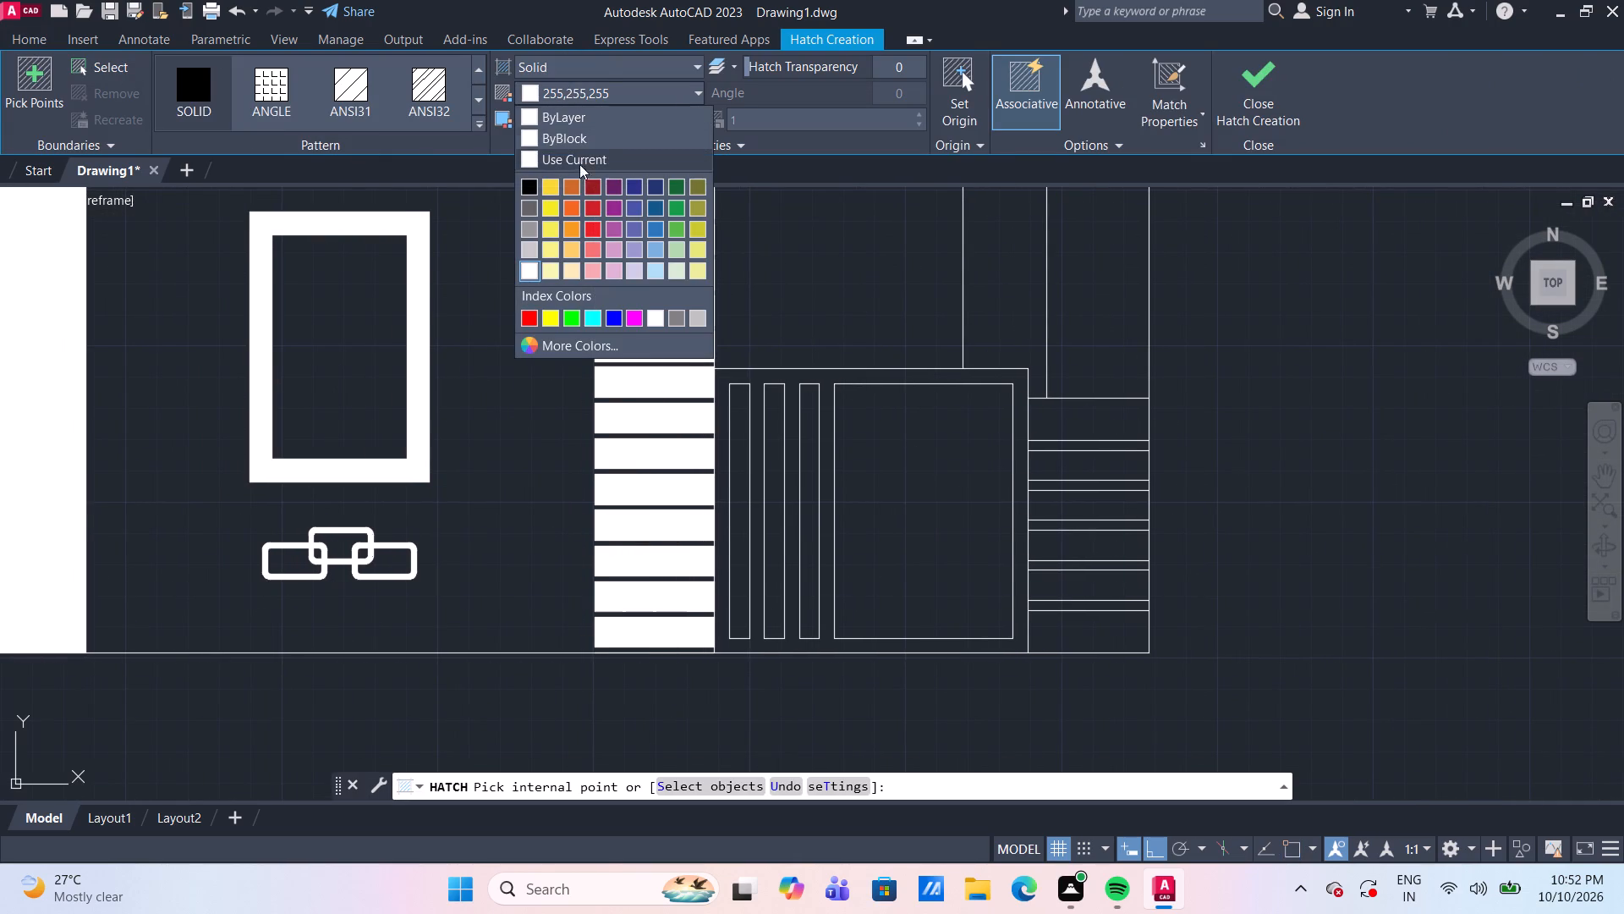
left_click(580, 251)
left_click(892, 476)
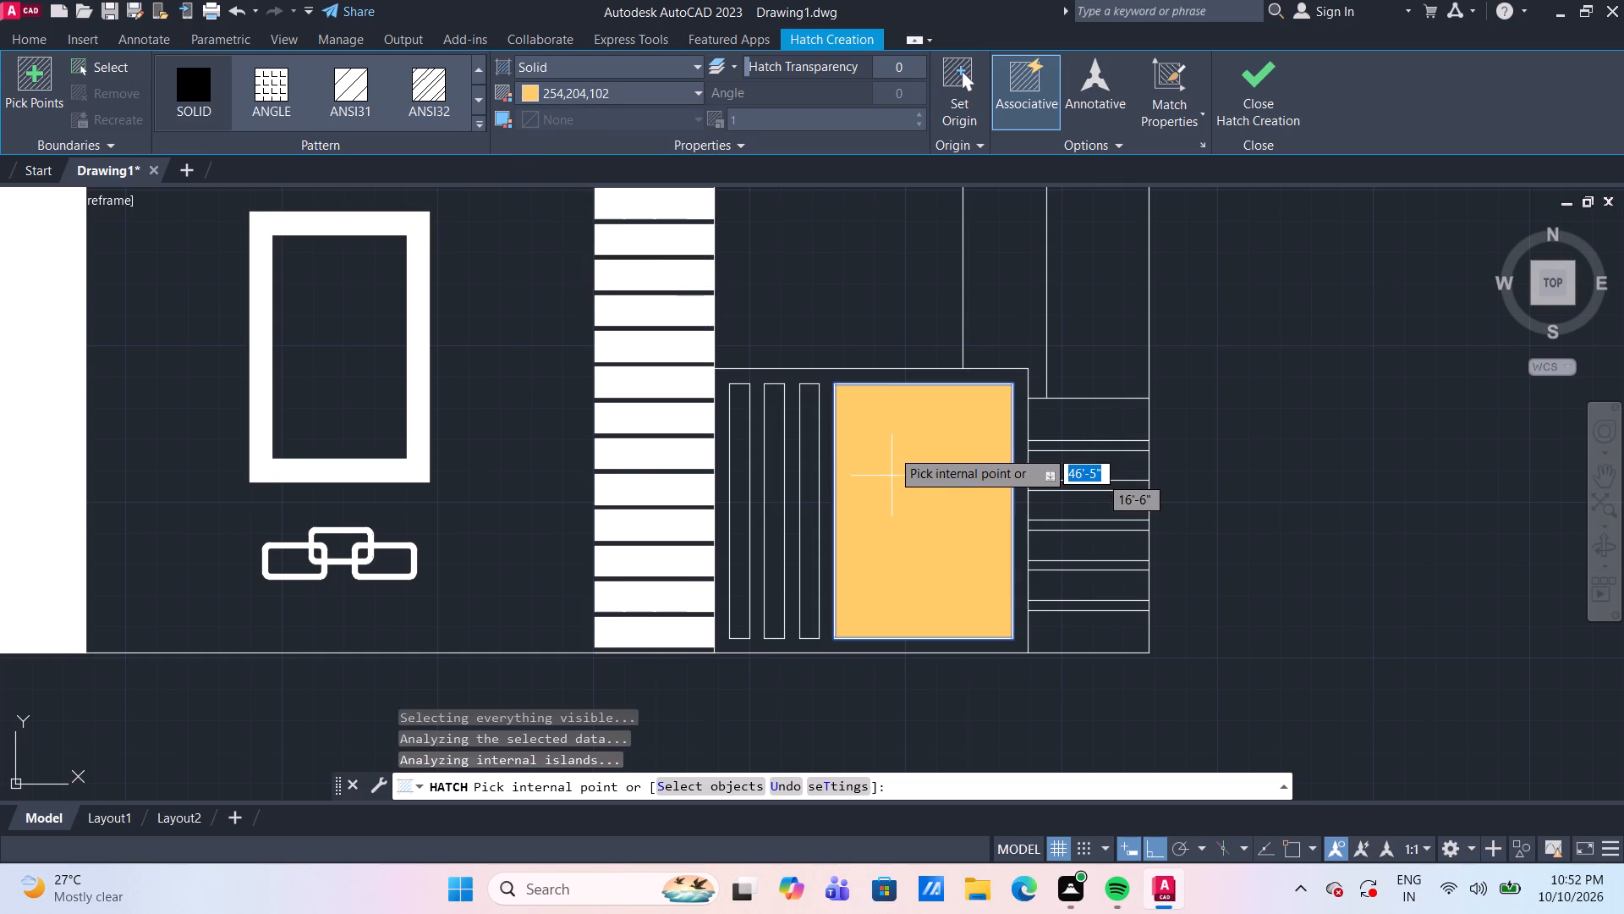
key("space")
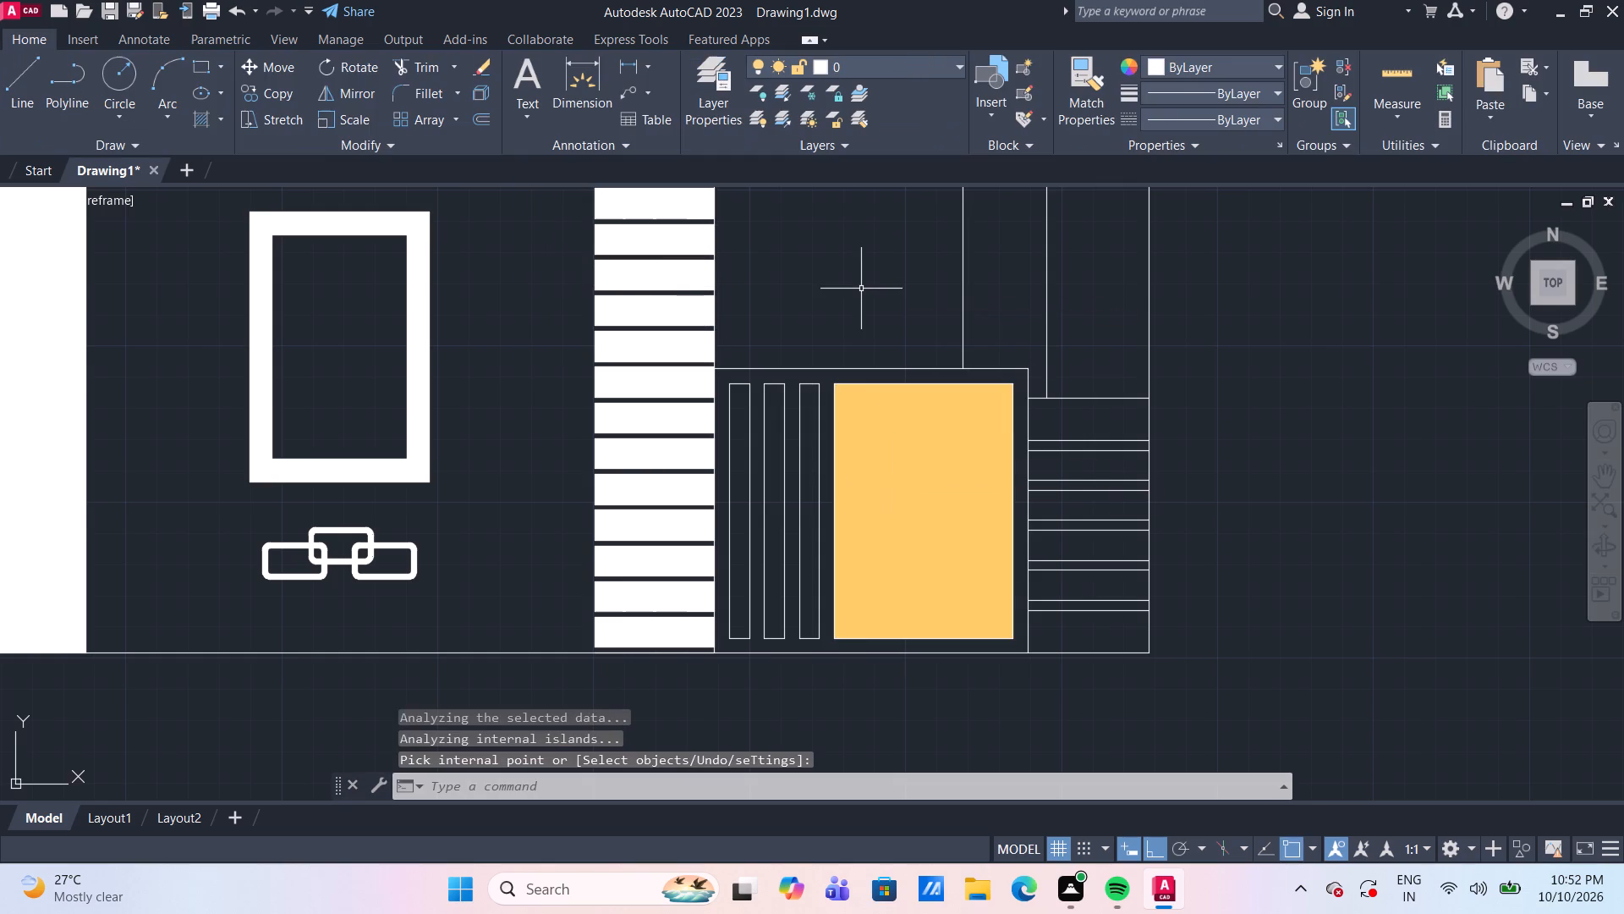
Hatch the gate's frame around the large panel and the three narrow vertical slots in solid 199,200,202.
left_click(203, 124)
left_click(635, 85)
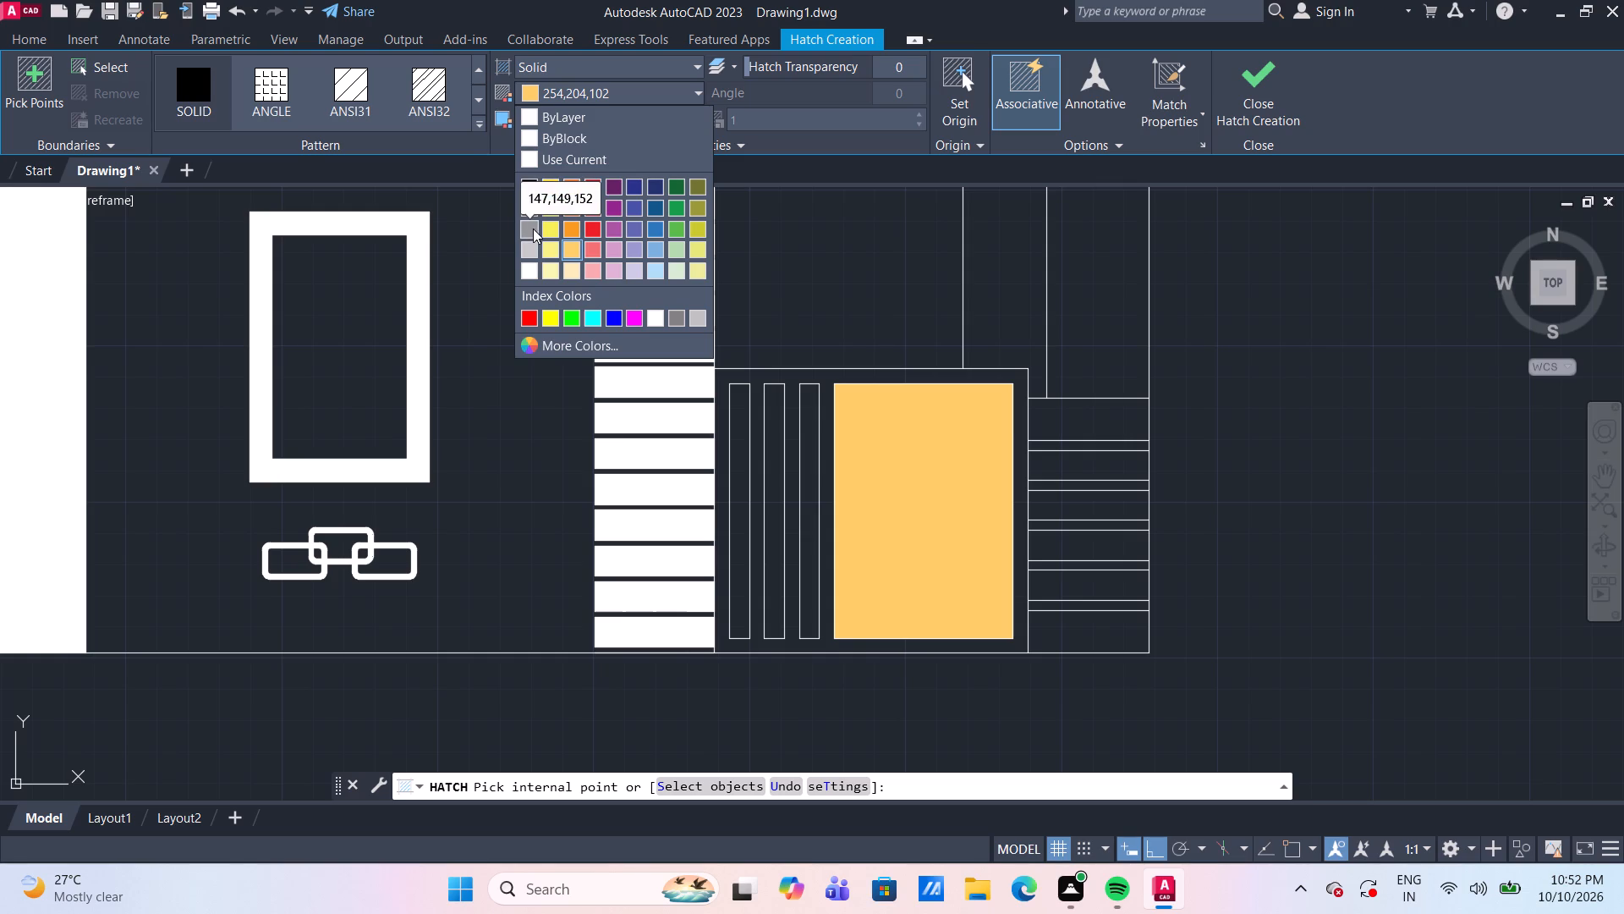
left_click(535, 247)
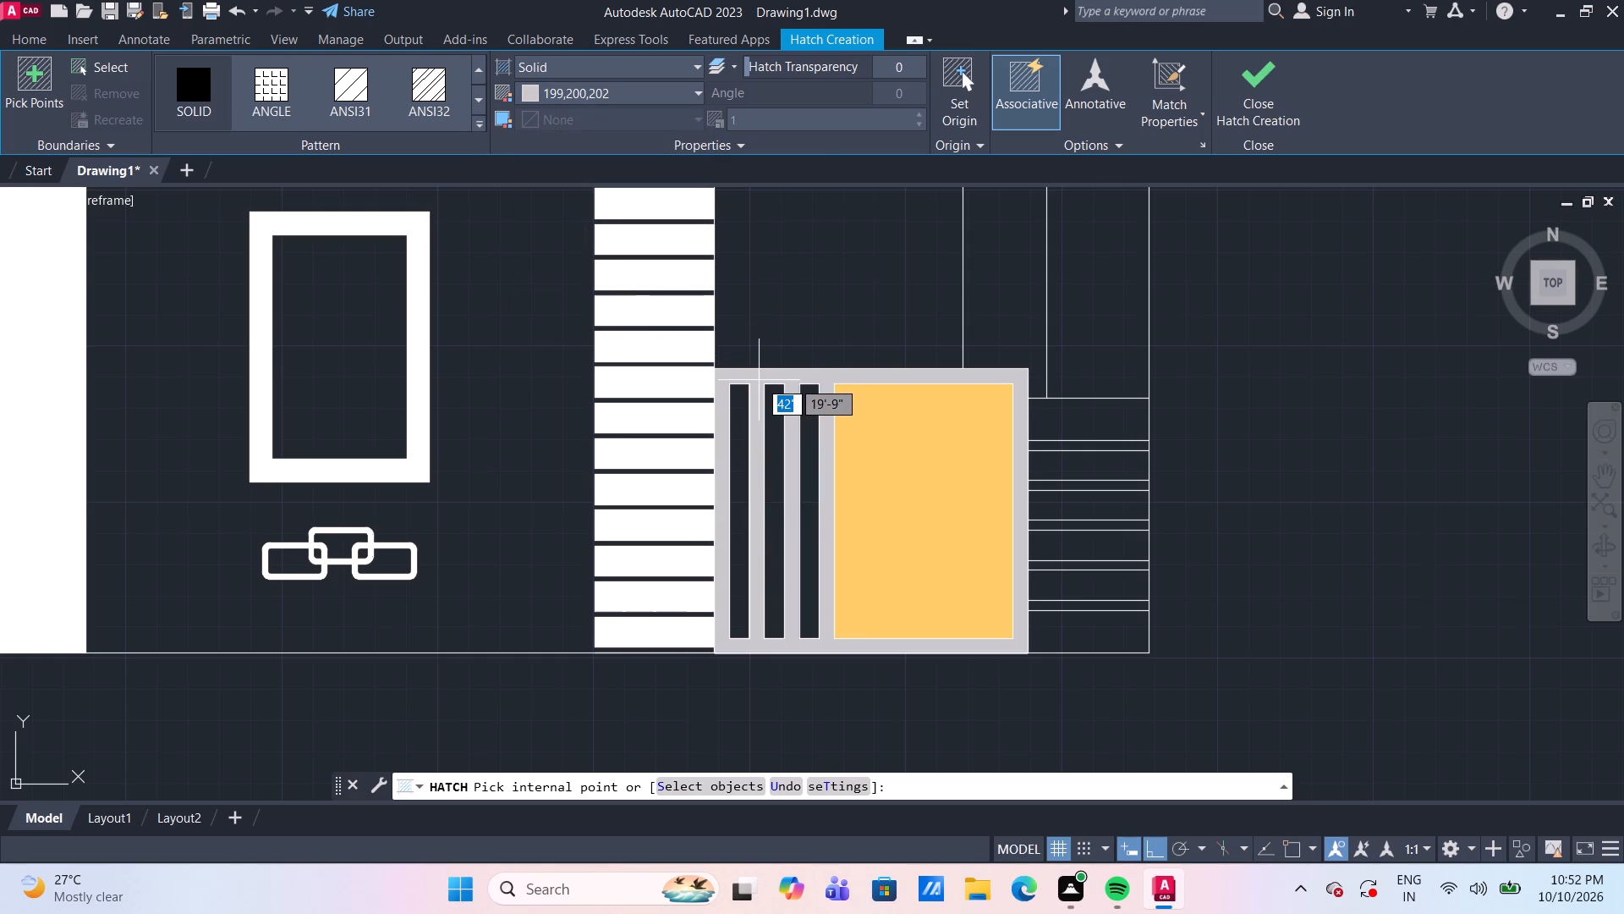
left_click(759, 380)
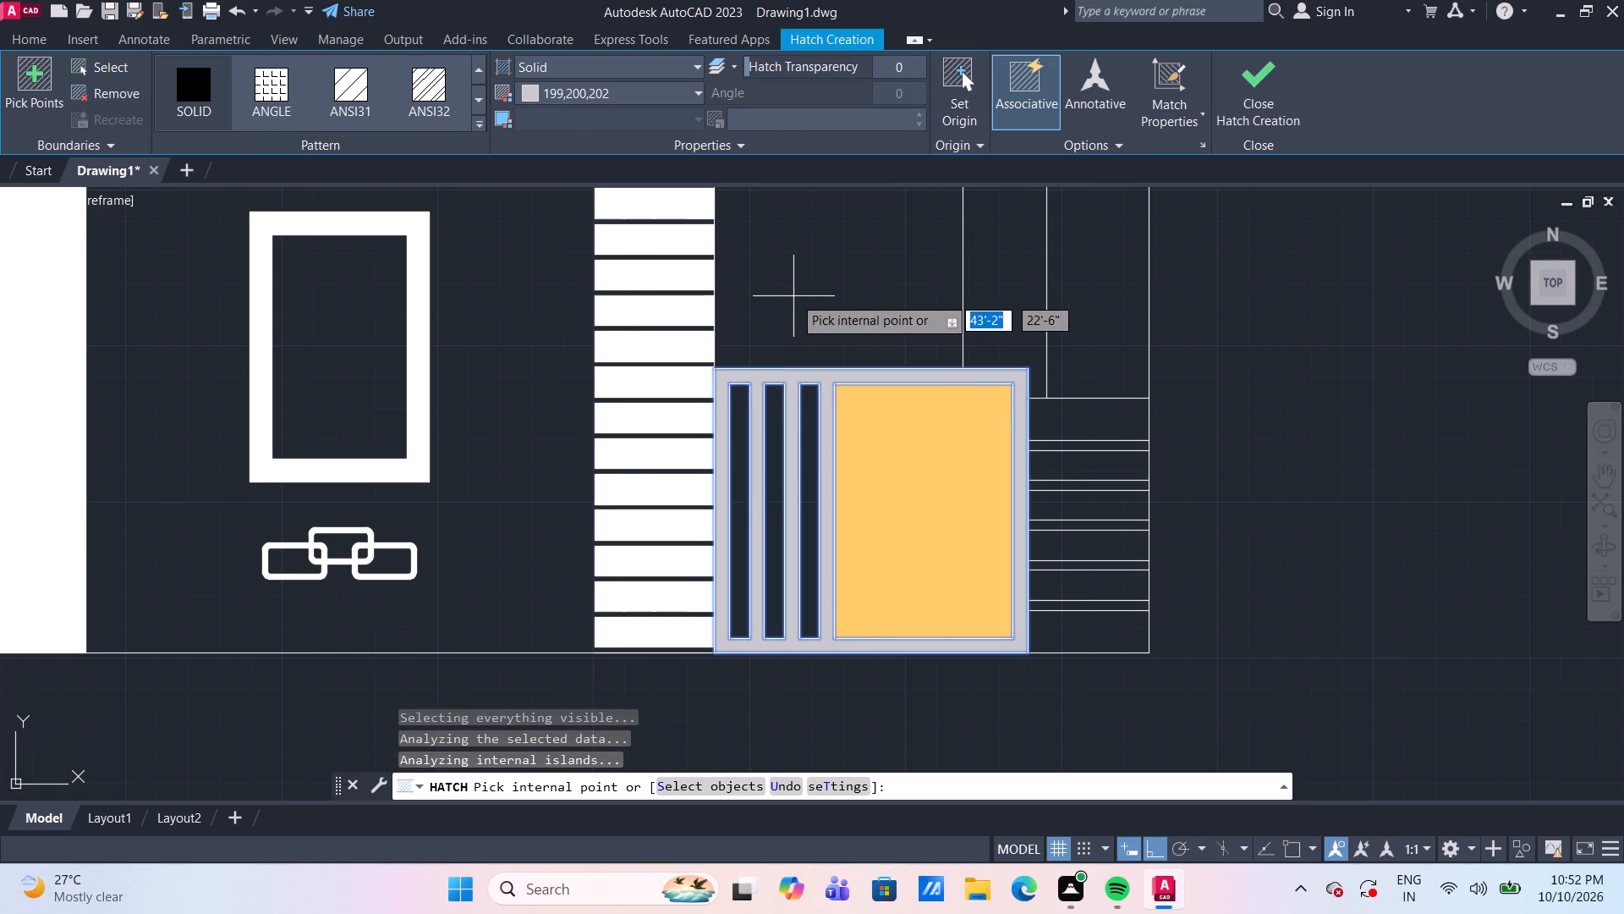
key("space")
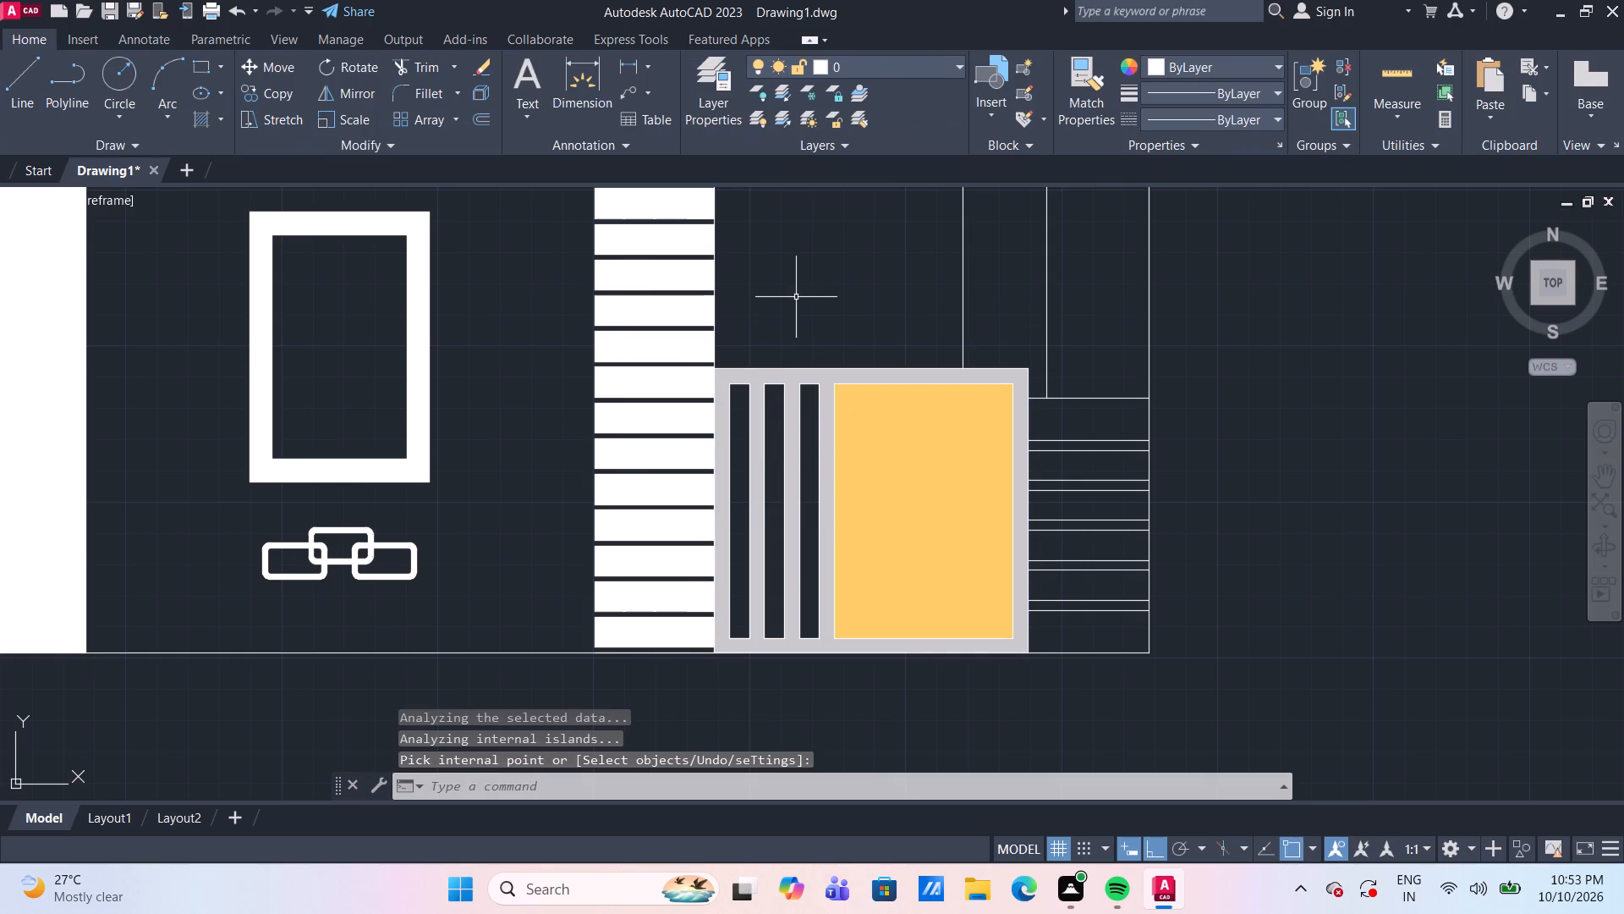
Hatch the six wide horizontal bands beside the ground-floor gate in solid true color 31,31,31.
left_click(209, 121)
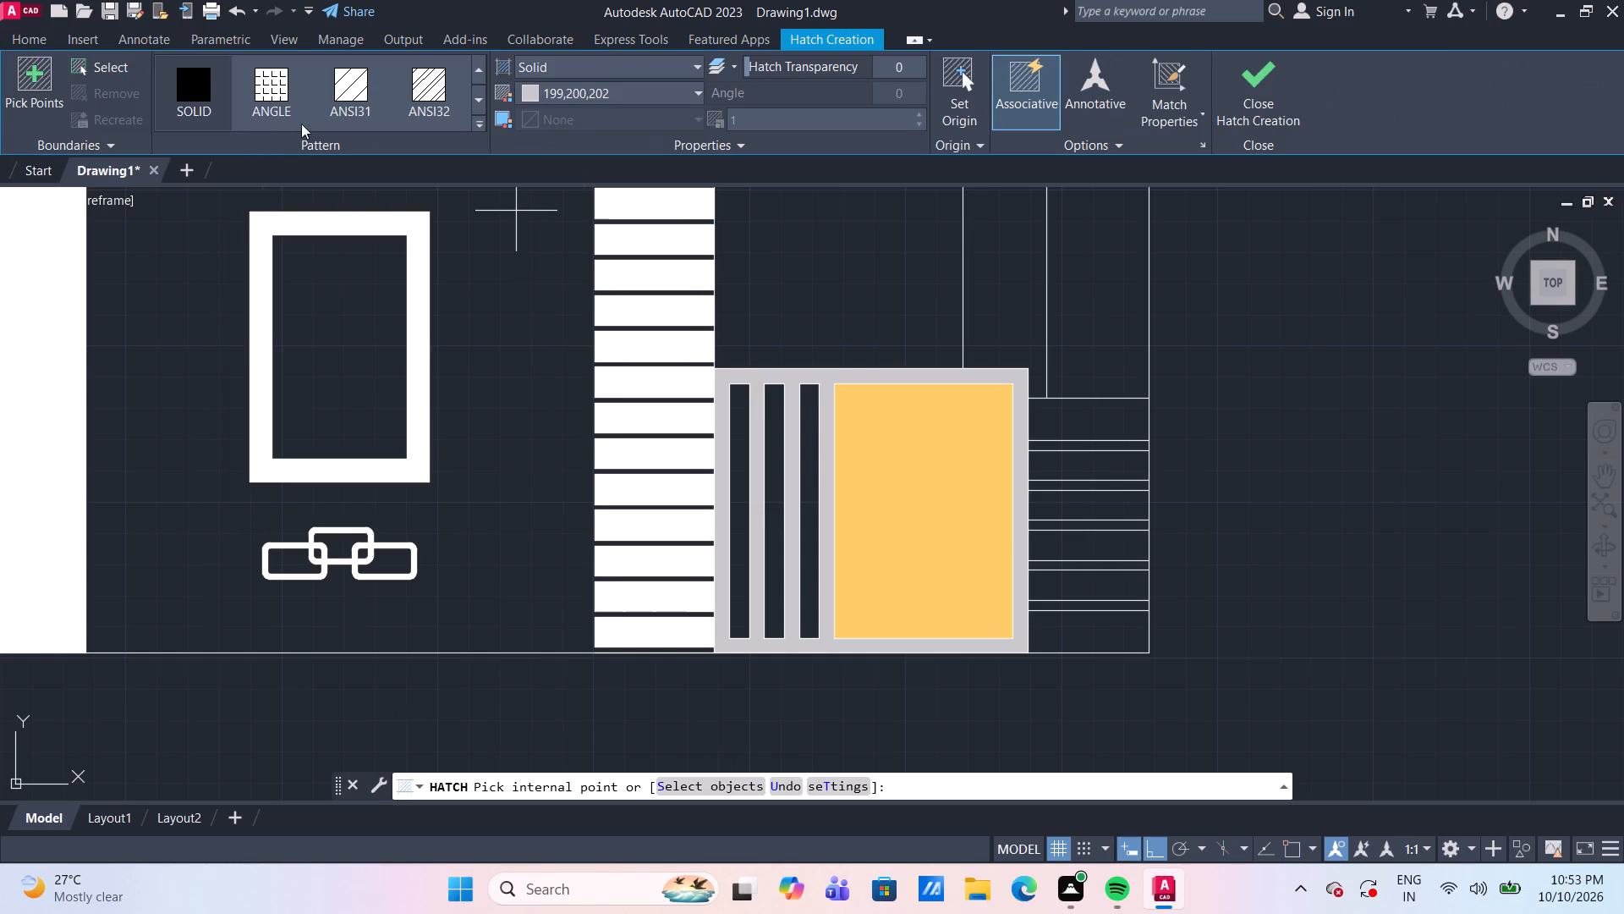
left_click(621, 86)
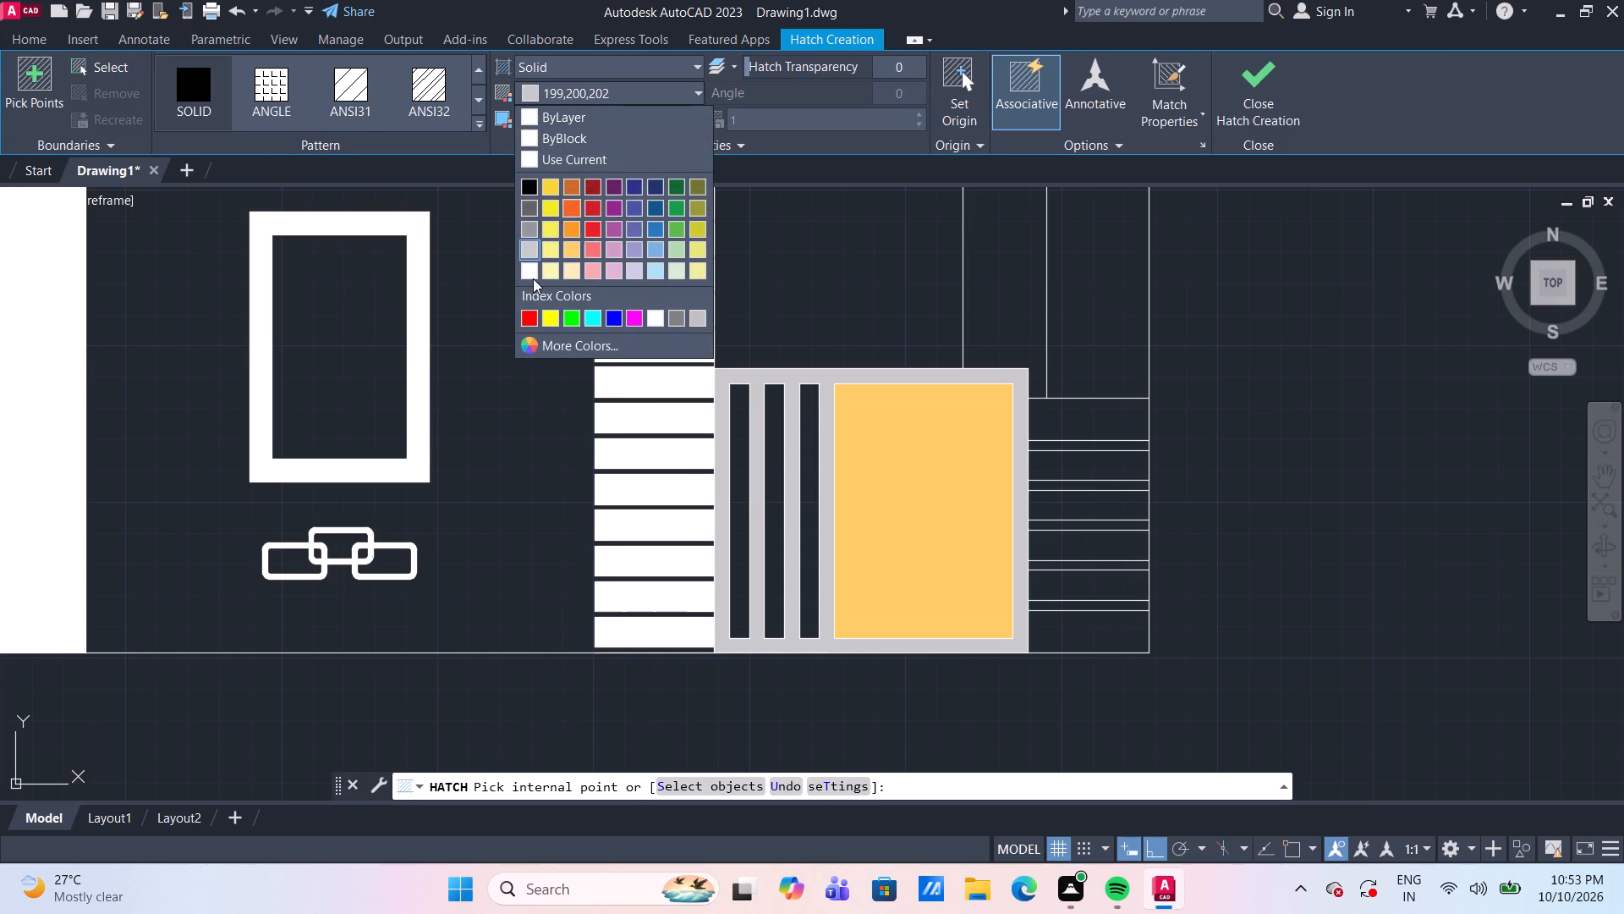
left_click(530, 206)
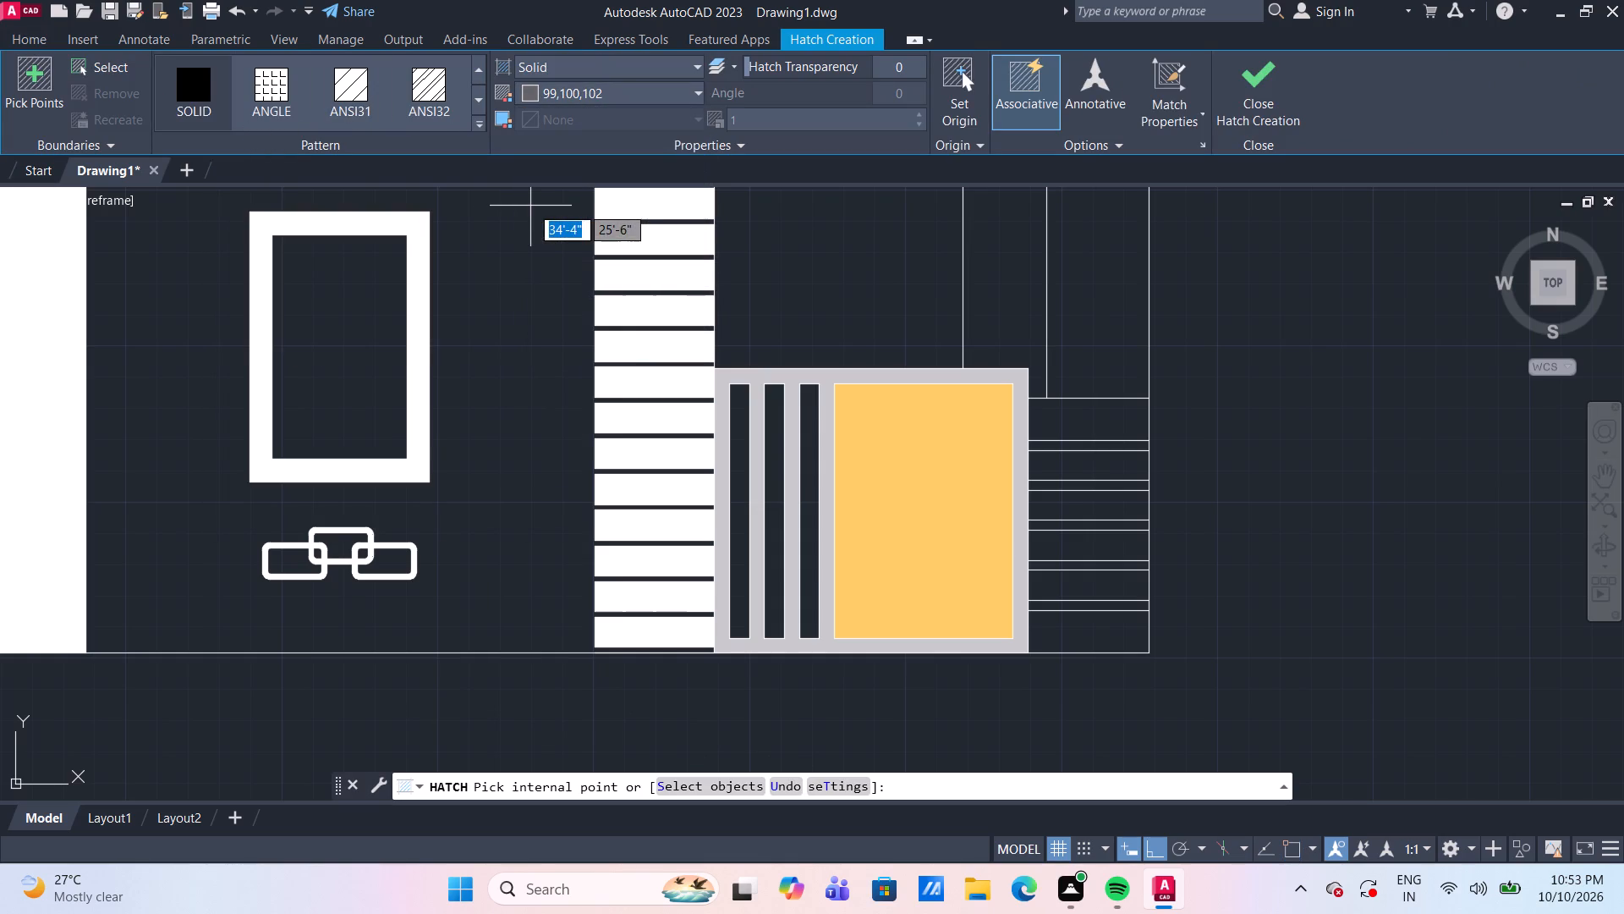
left_click(200, 92)
left_click(606, 91)
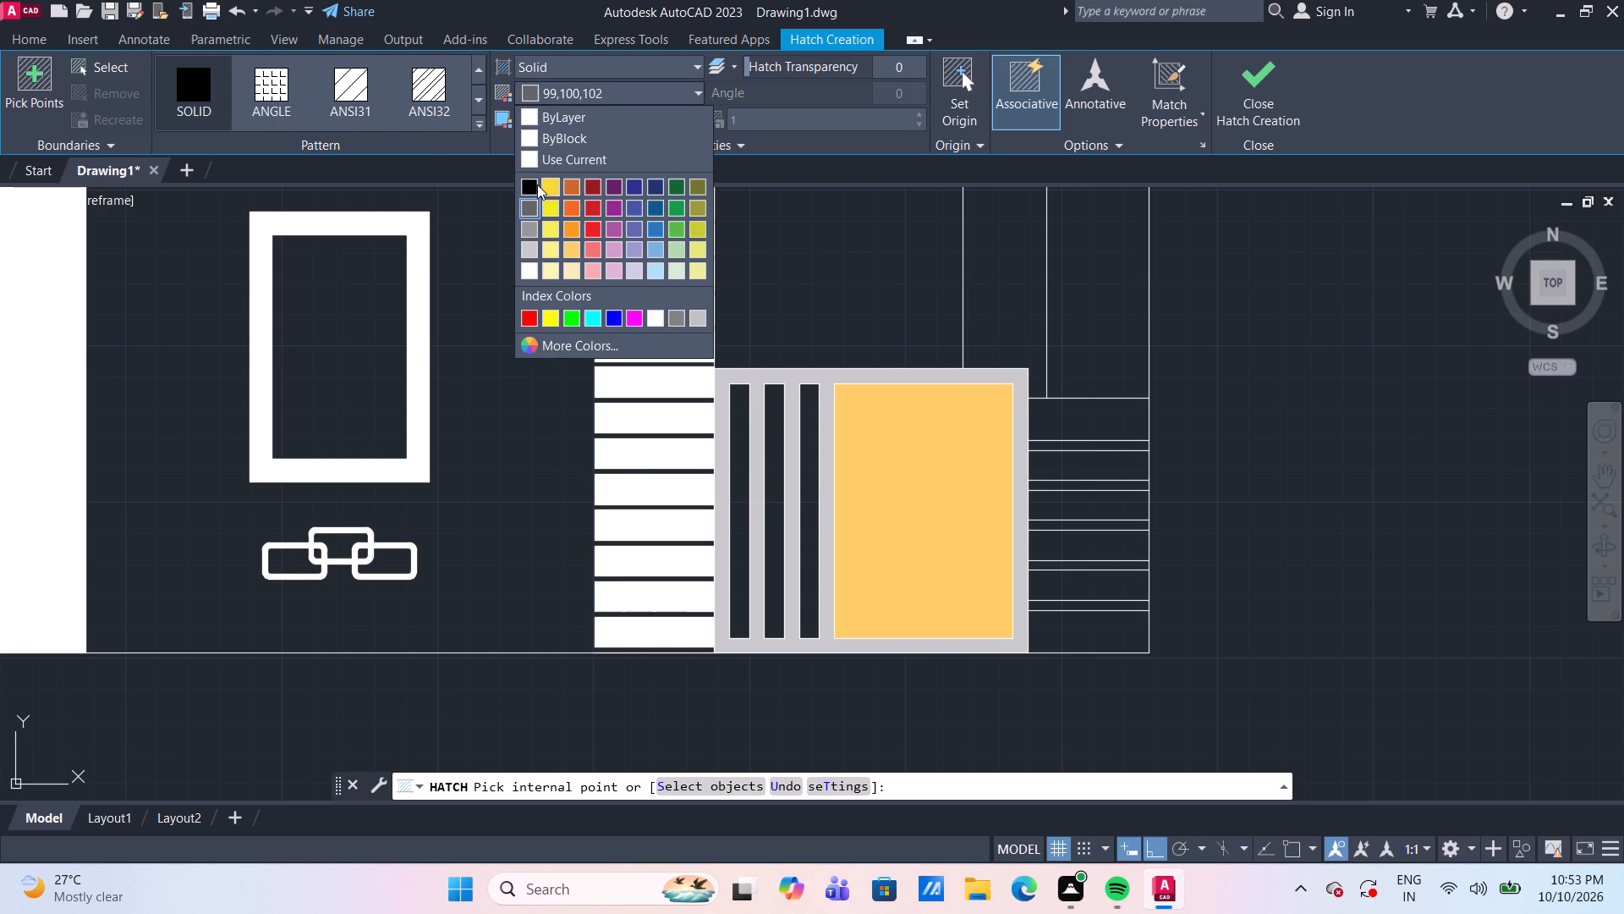
left_click(535, 186)
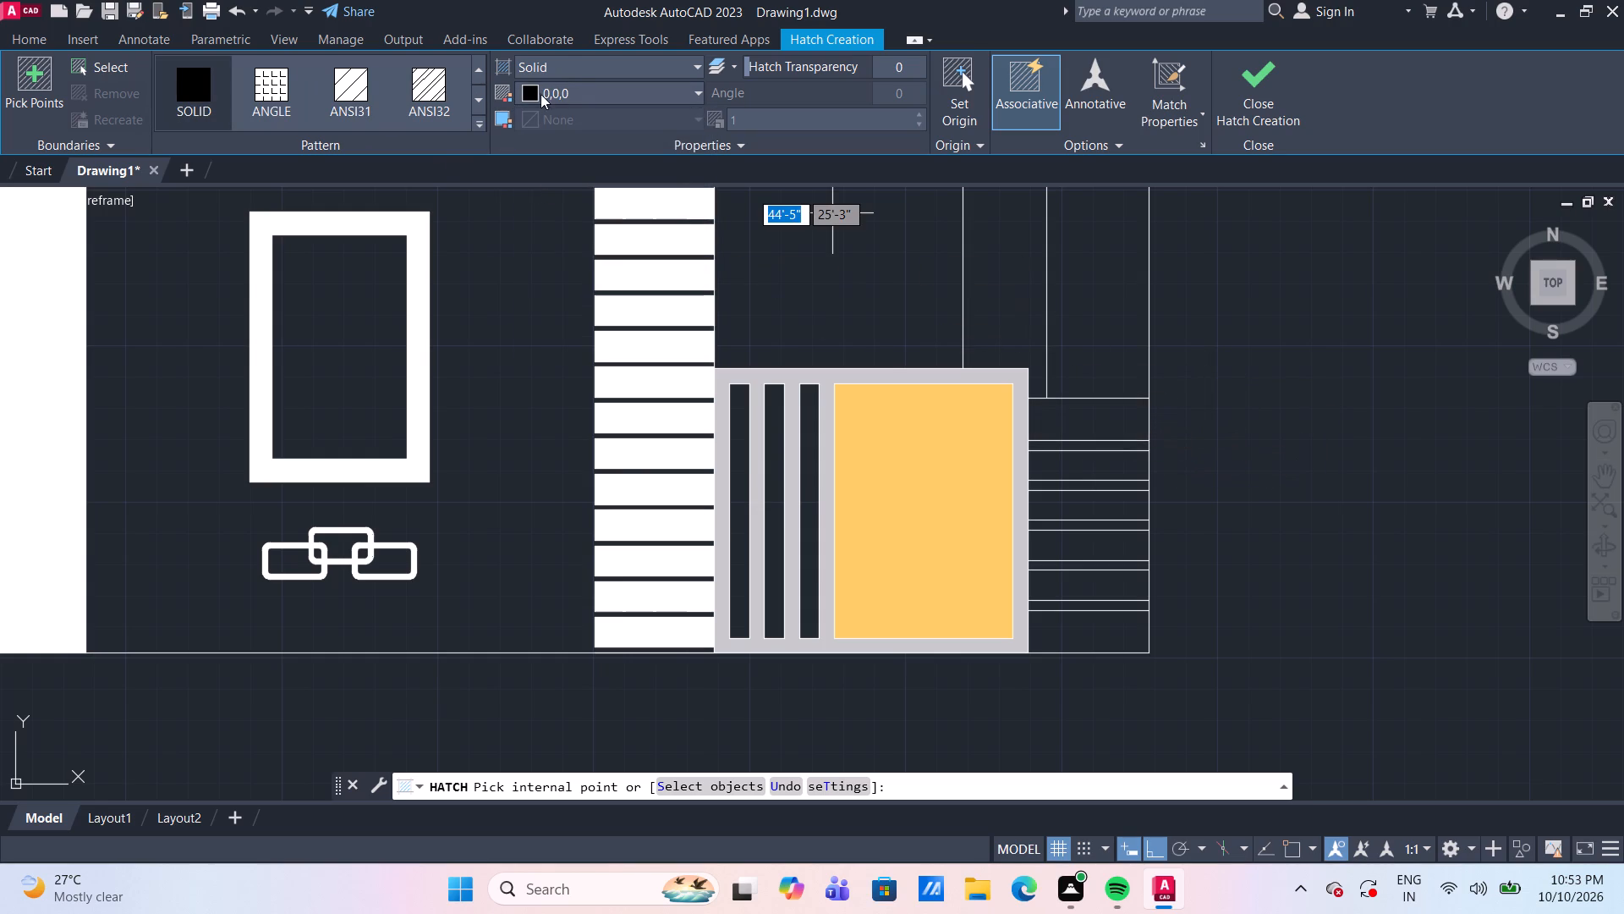
left_click(590, 94)
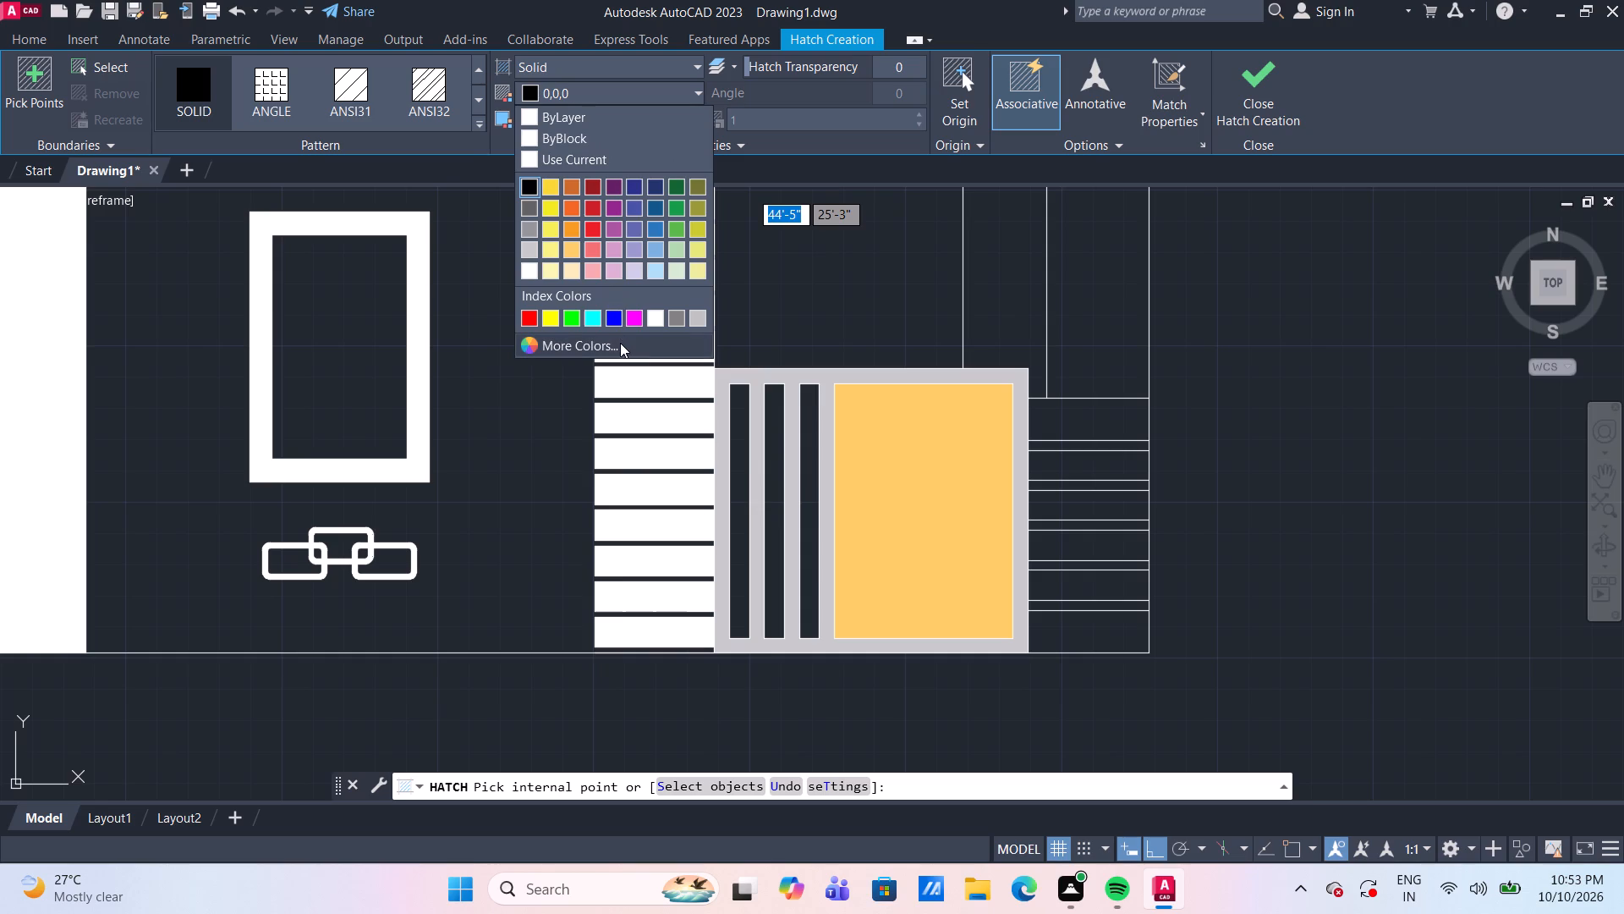
left_click(620, 343)
left_click(1105, 480)
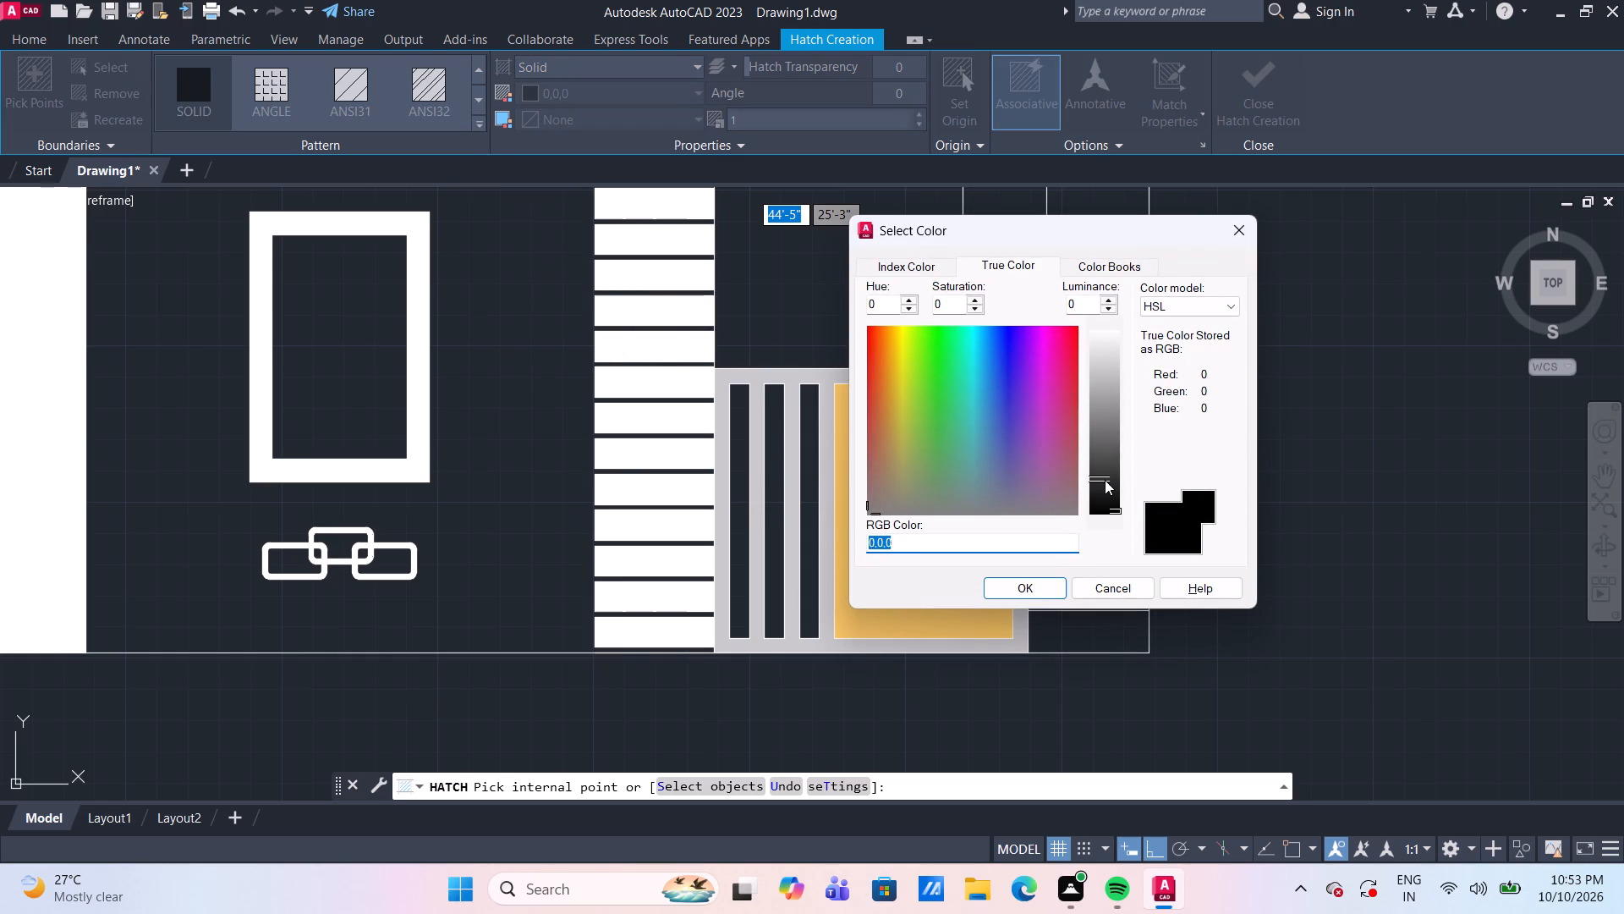
left_click(1108, 492)
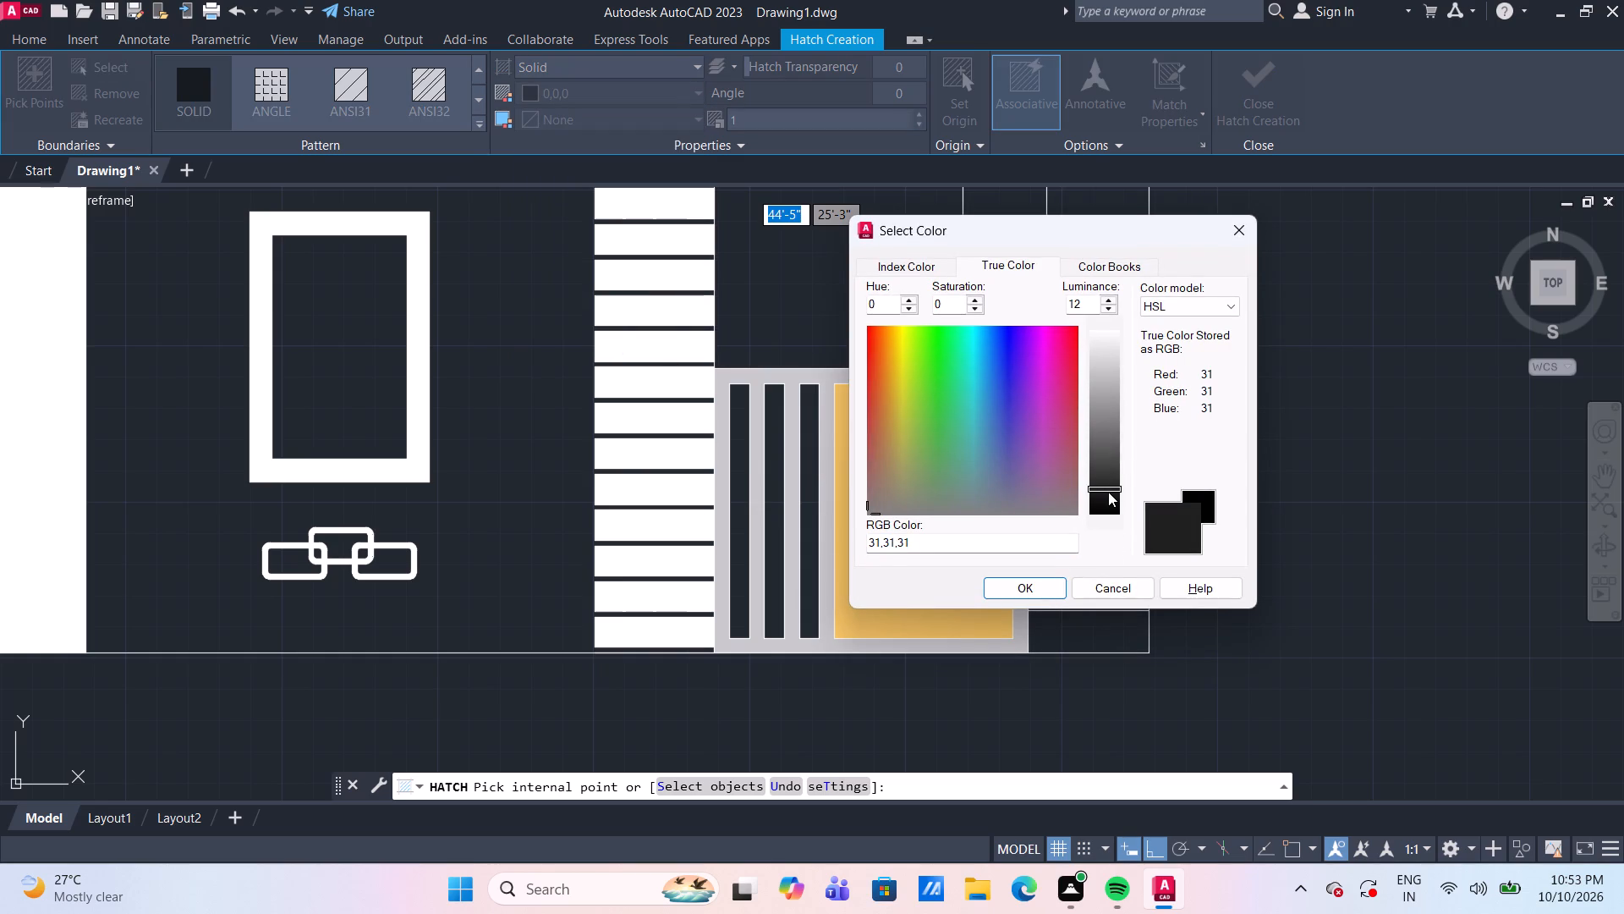
left_click(1051, 592)
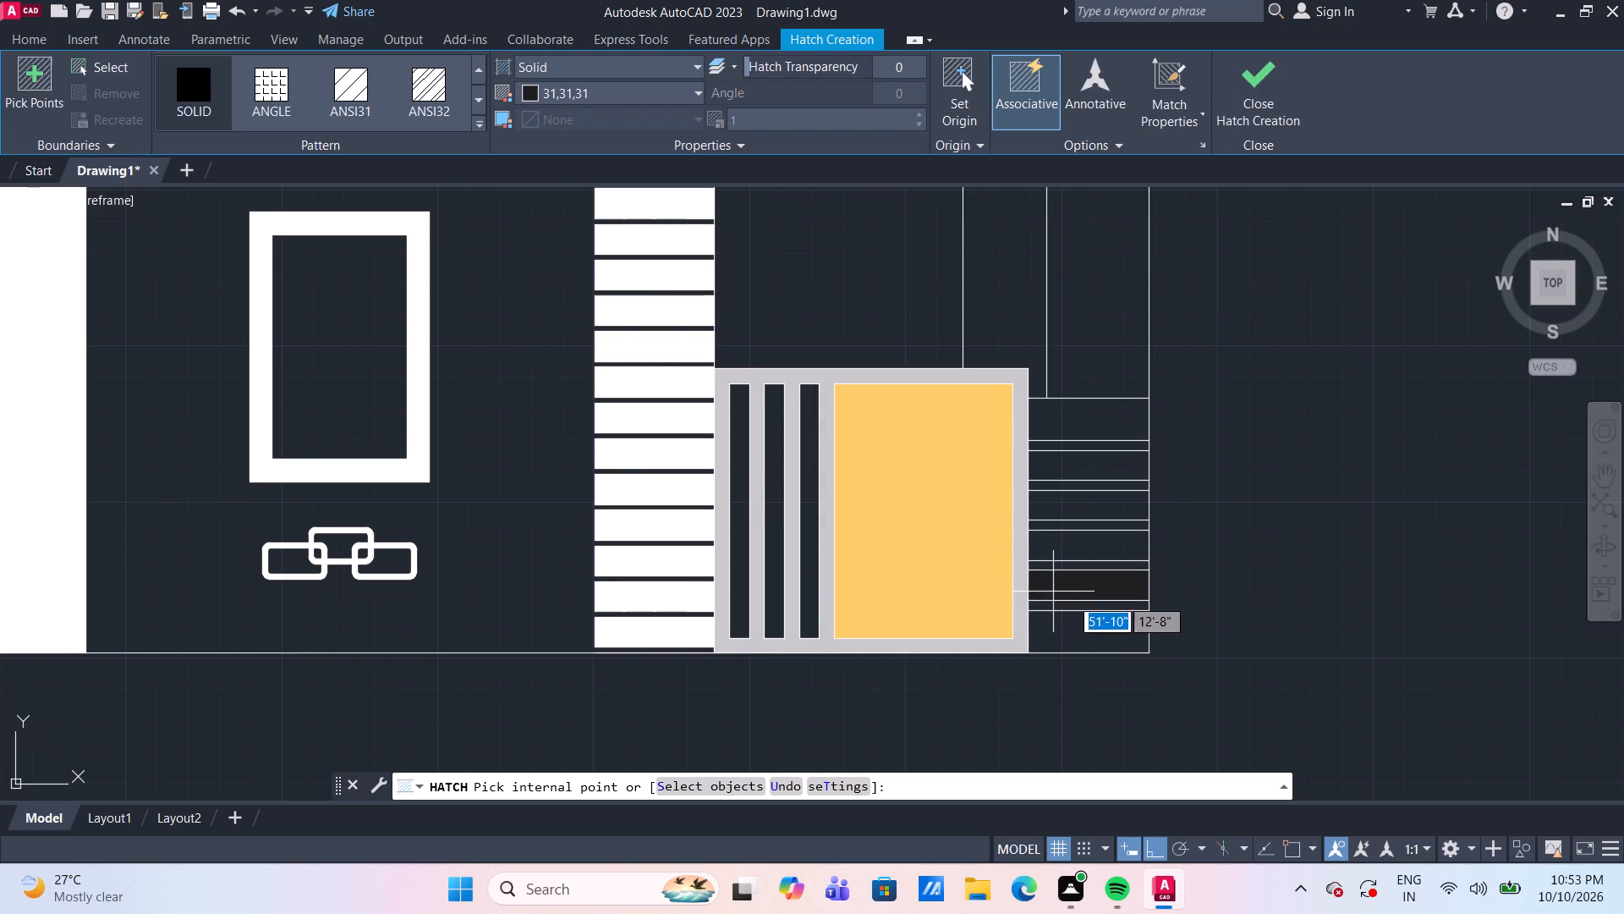
left_click(1090, 633)
left_click(1097, 586)
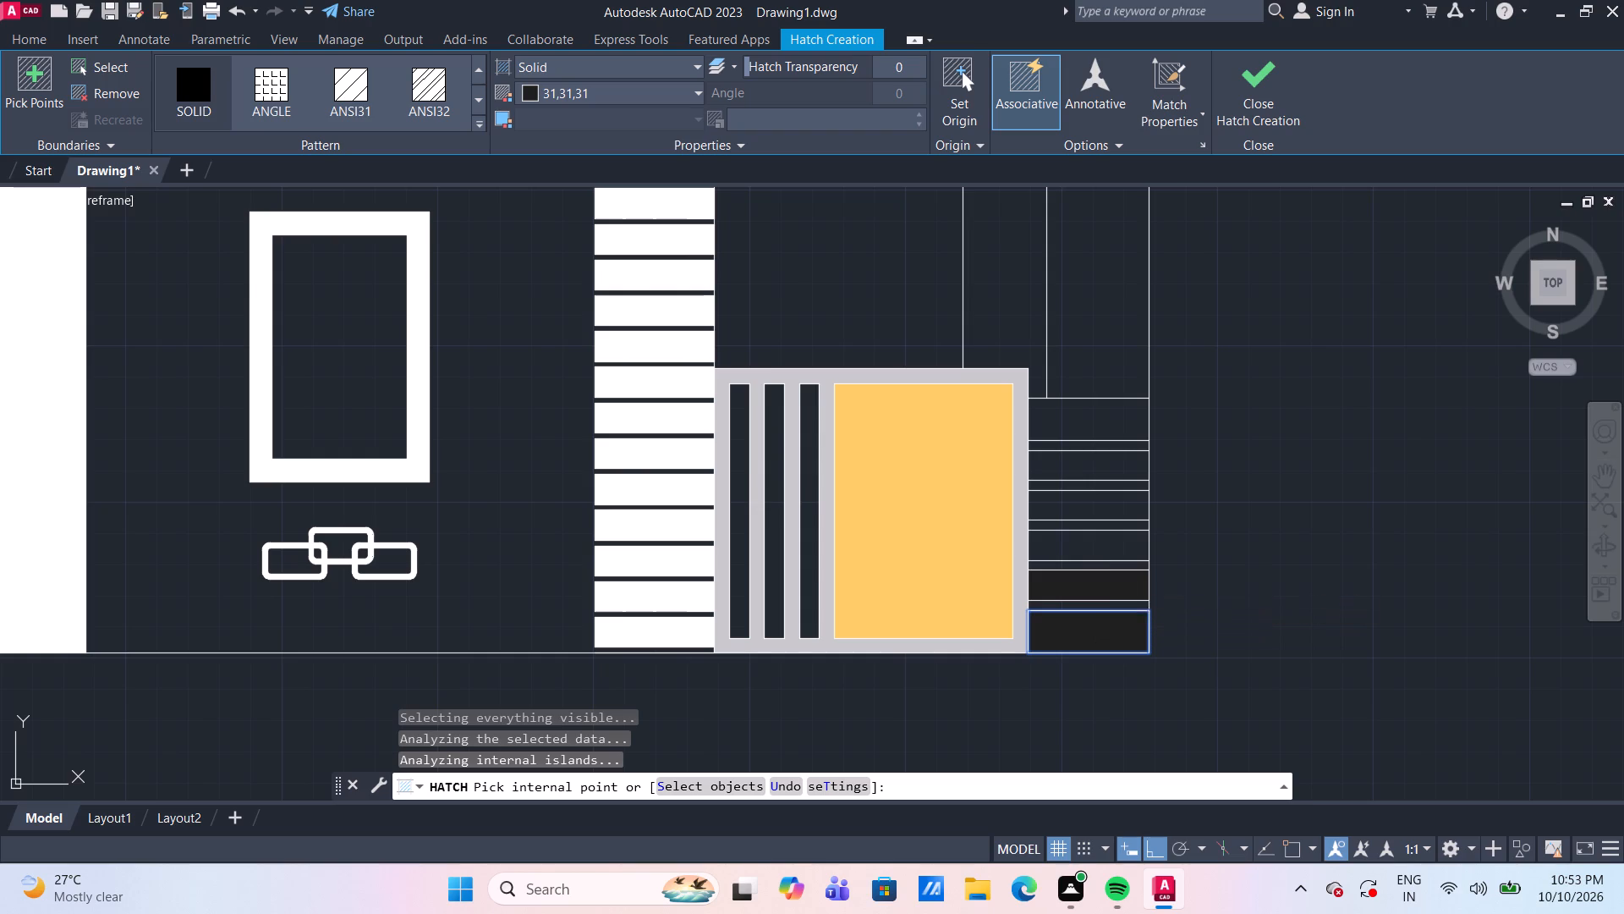
left_click(1099, 542)
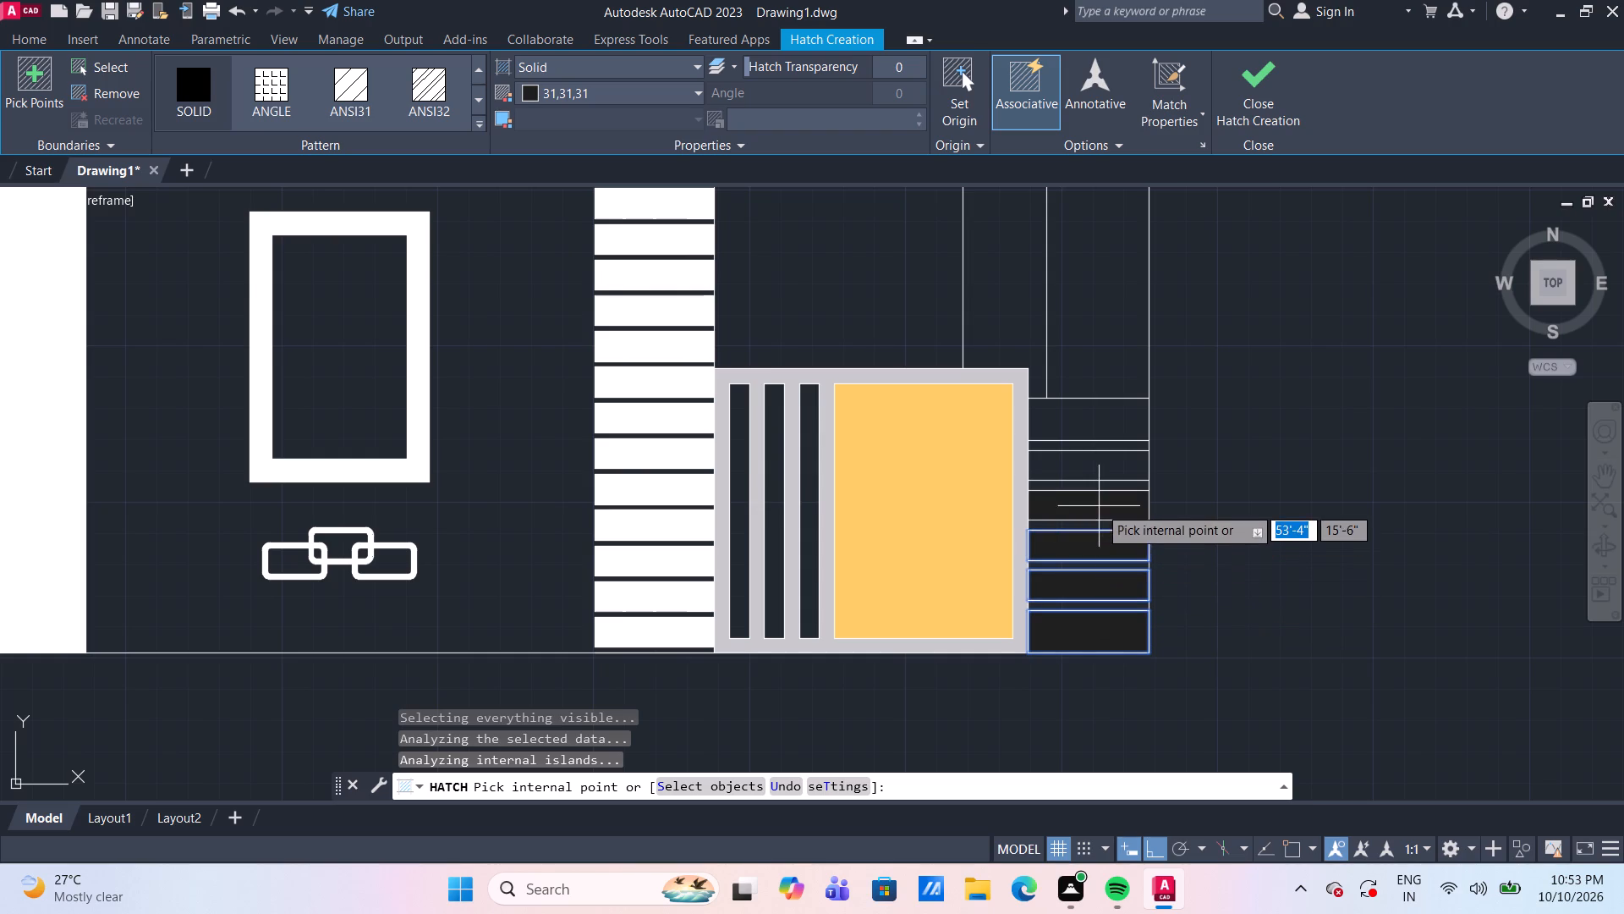
left_click(1099, 506)
left_click(1096, 457)
left_click(1094, 417)
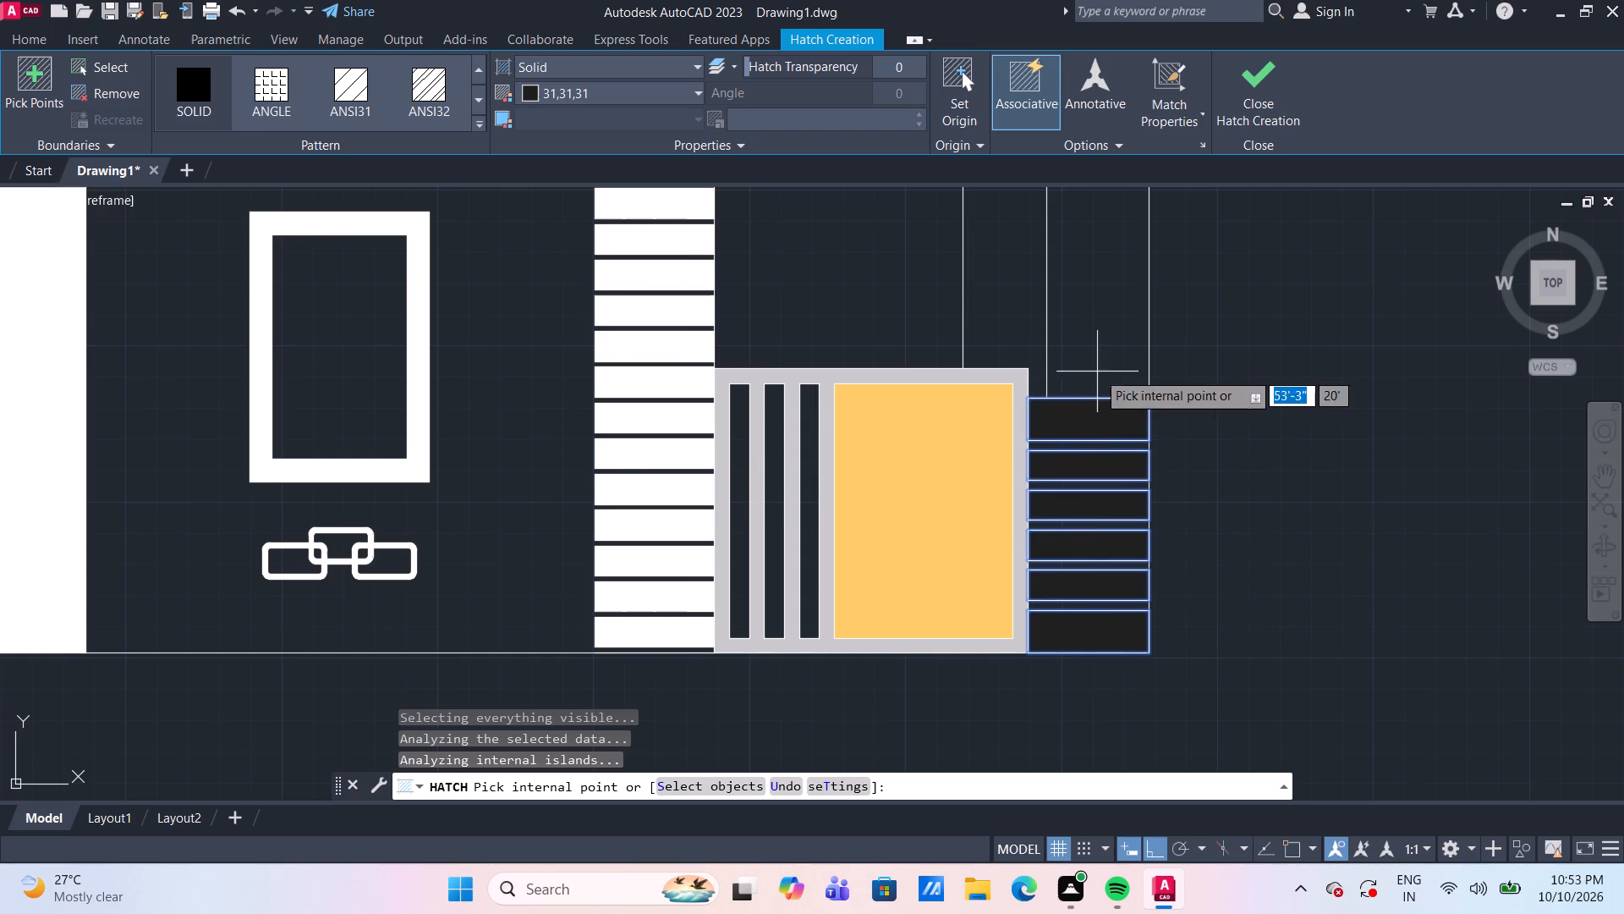
key("space")
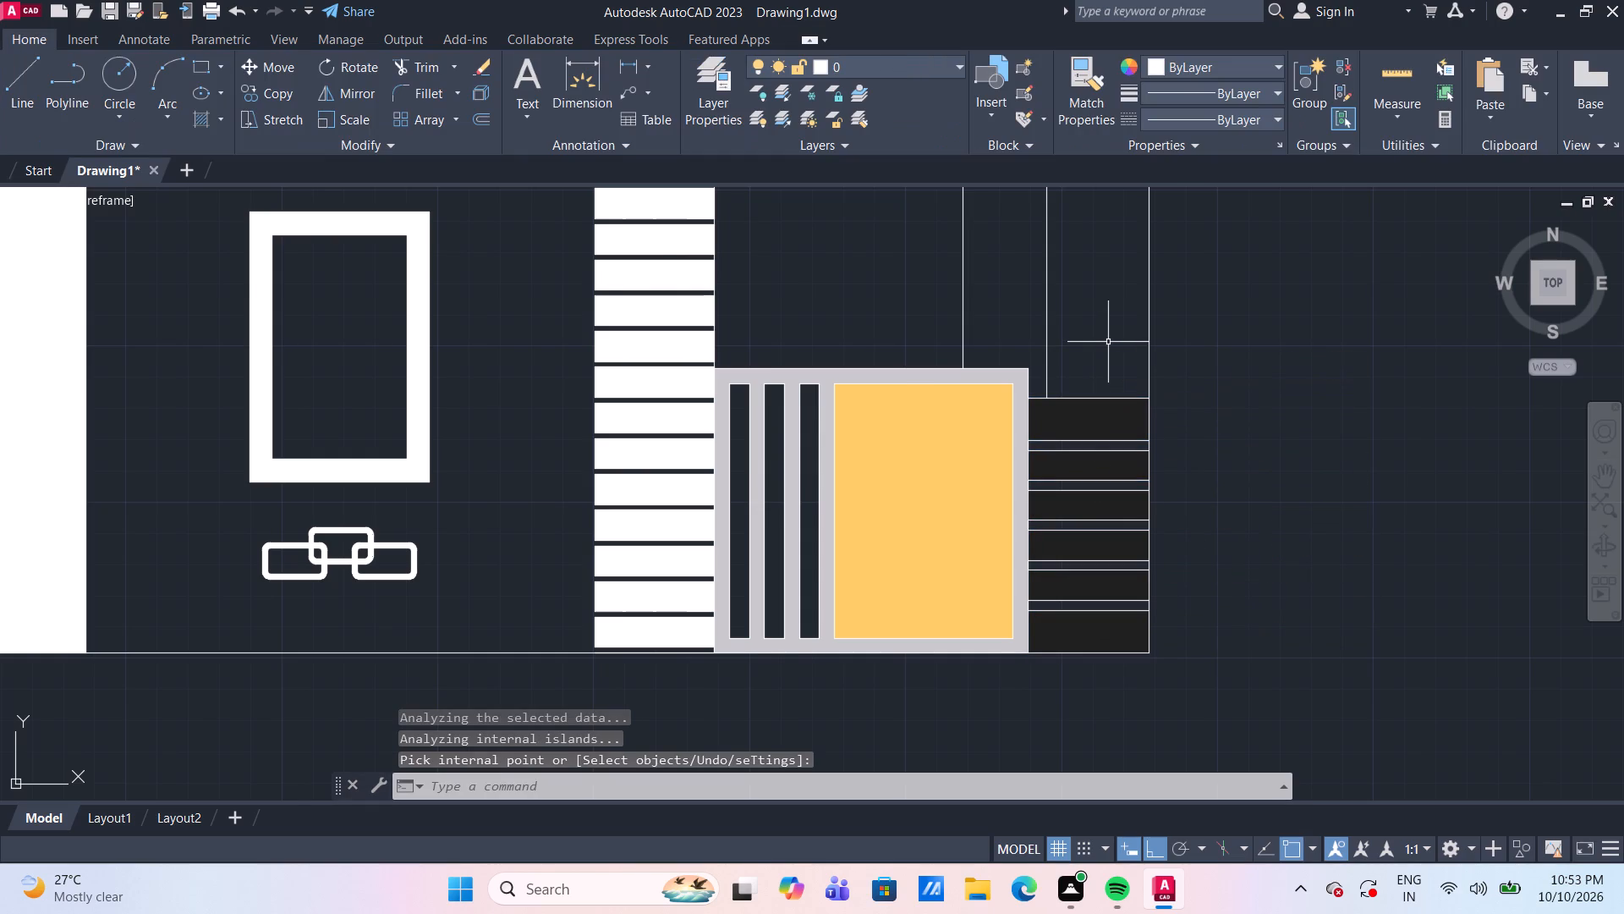
Move the vertical line above the dark horizontal bands 1' to the right.
scroll(1108, 342, "down", 2)
scroll(1112, 313, "up", 2)
left_click(1069, 328)
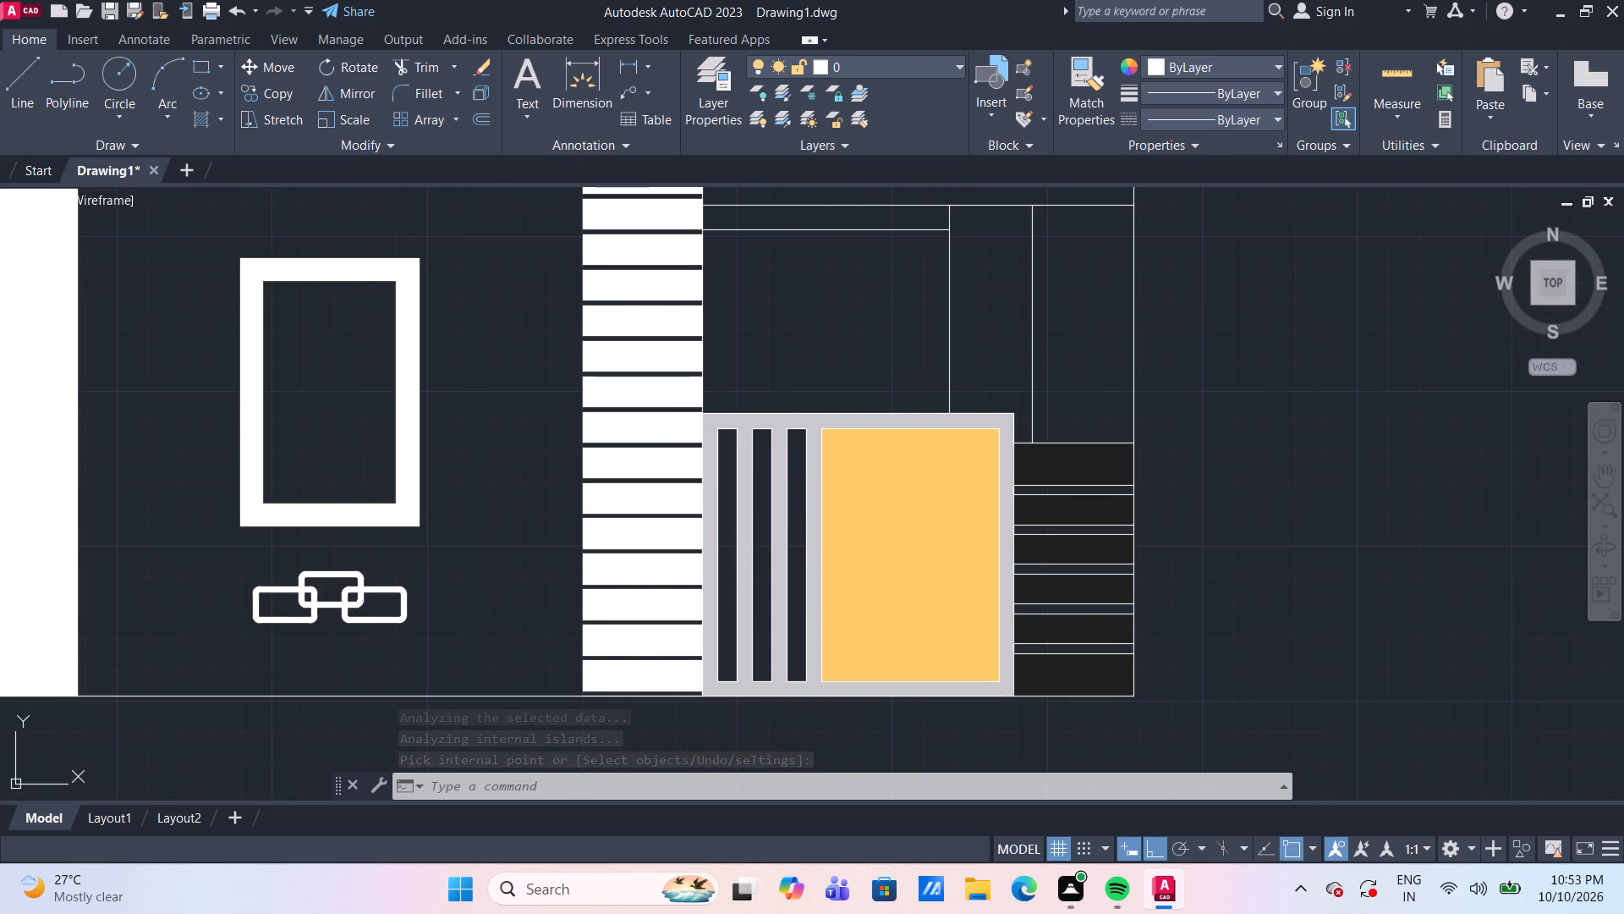
left_click(1004, 302)
type("m")
key("space")
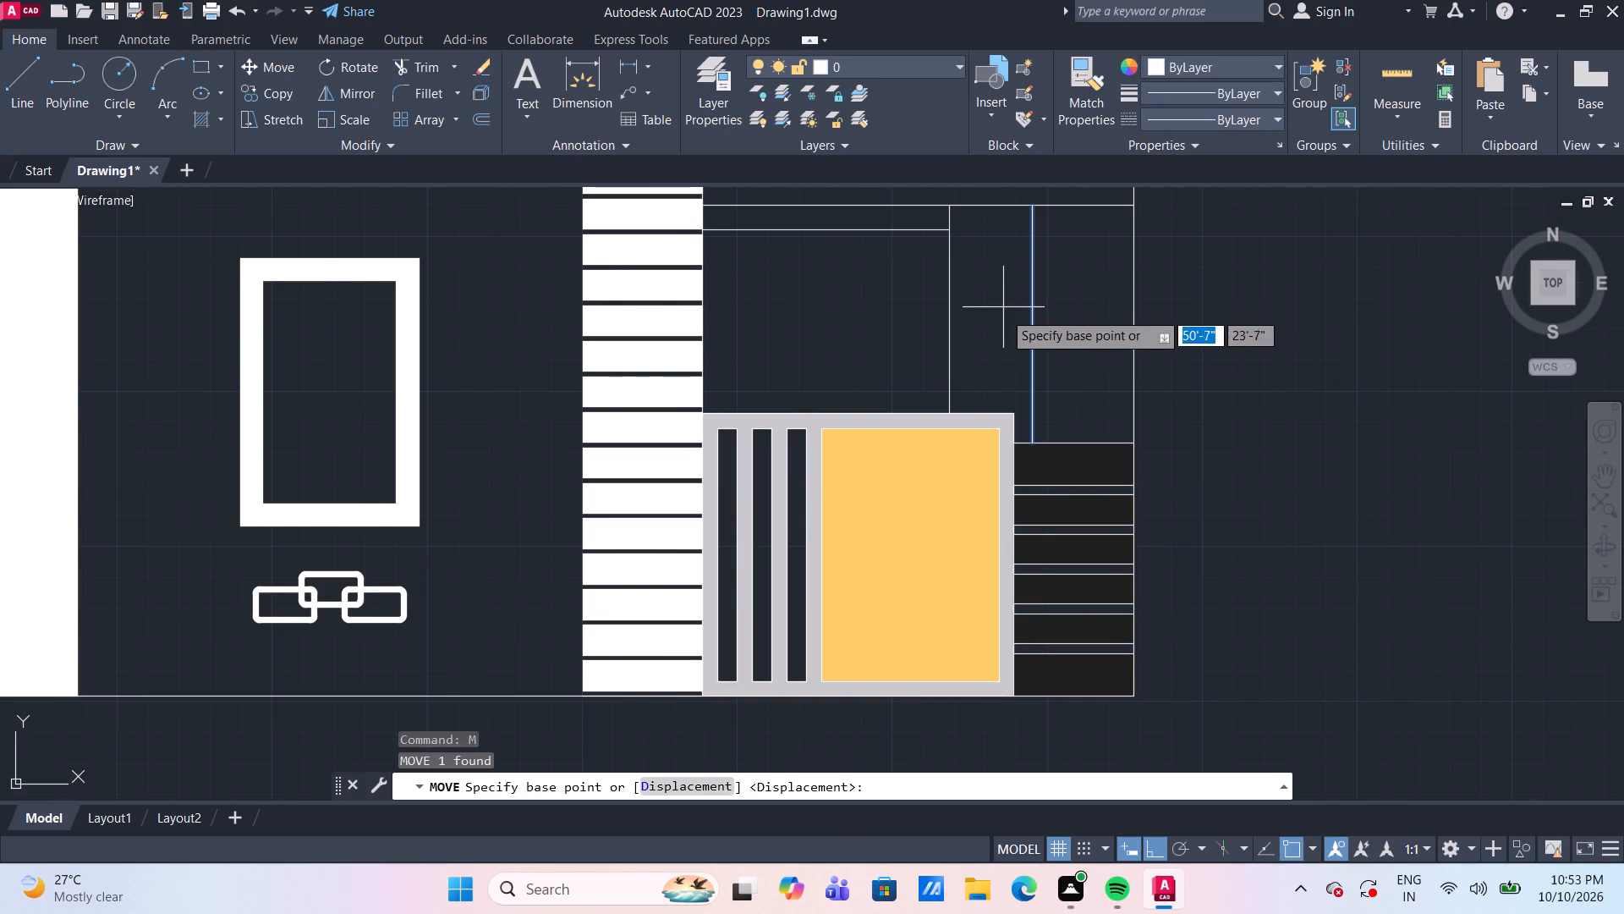
left_click(1033, 441)
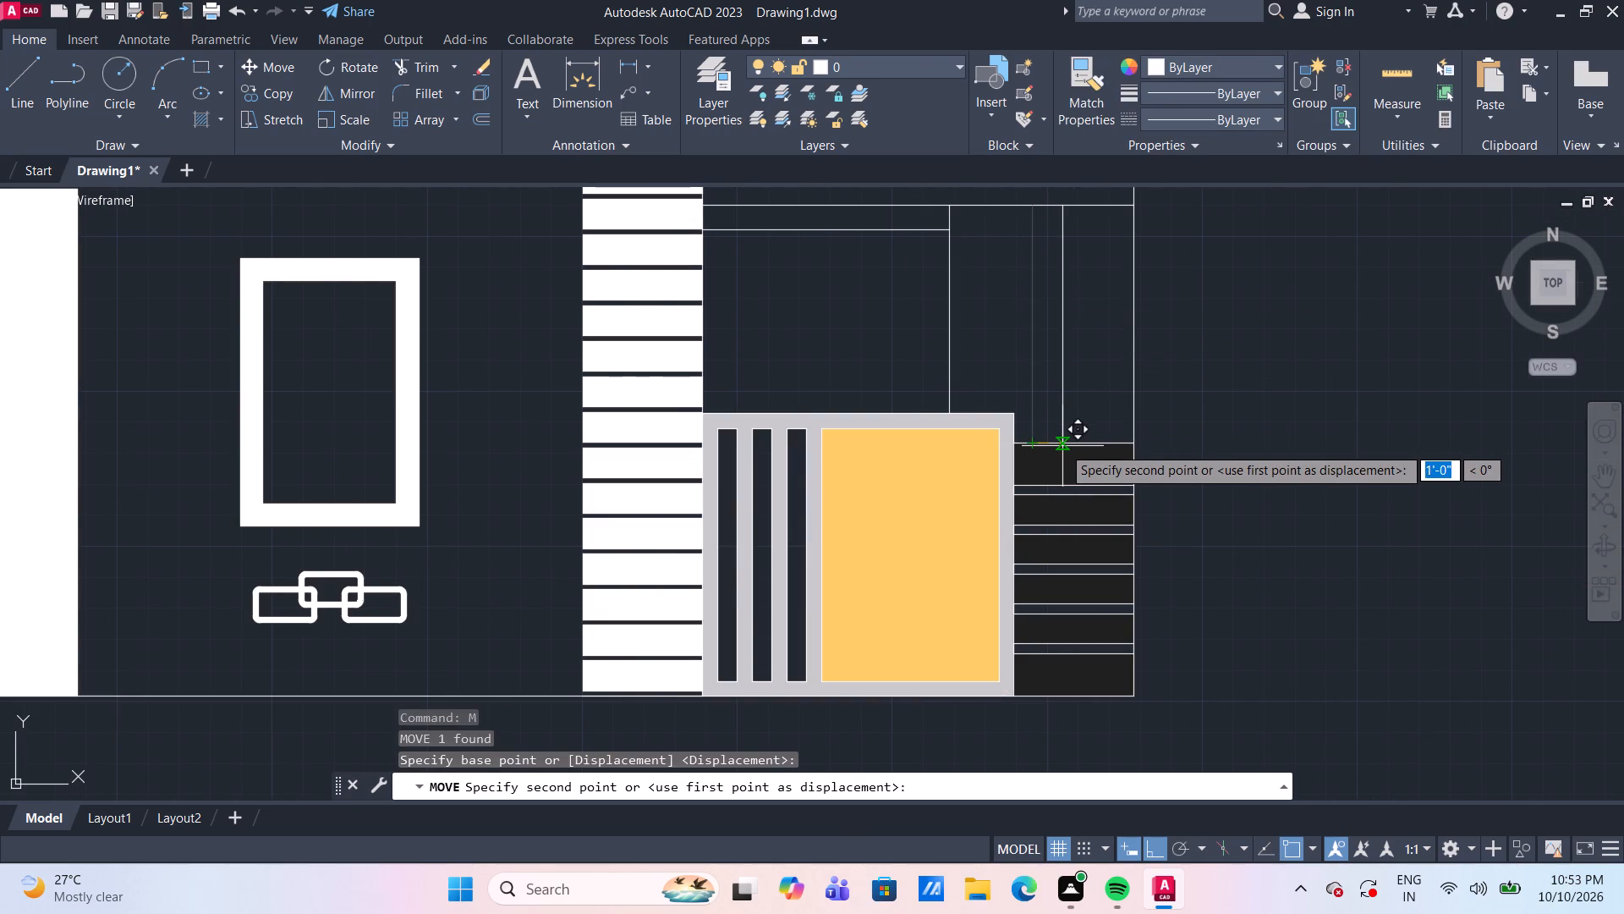
type("1'")
key("Return")
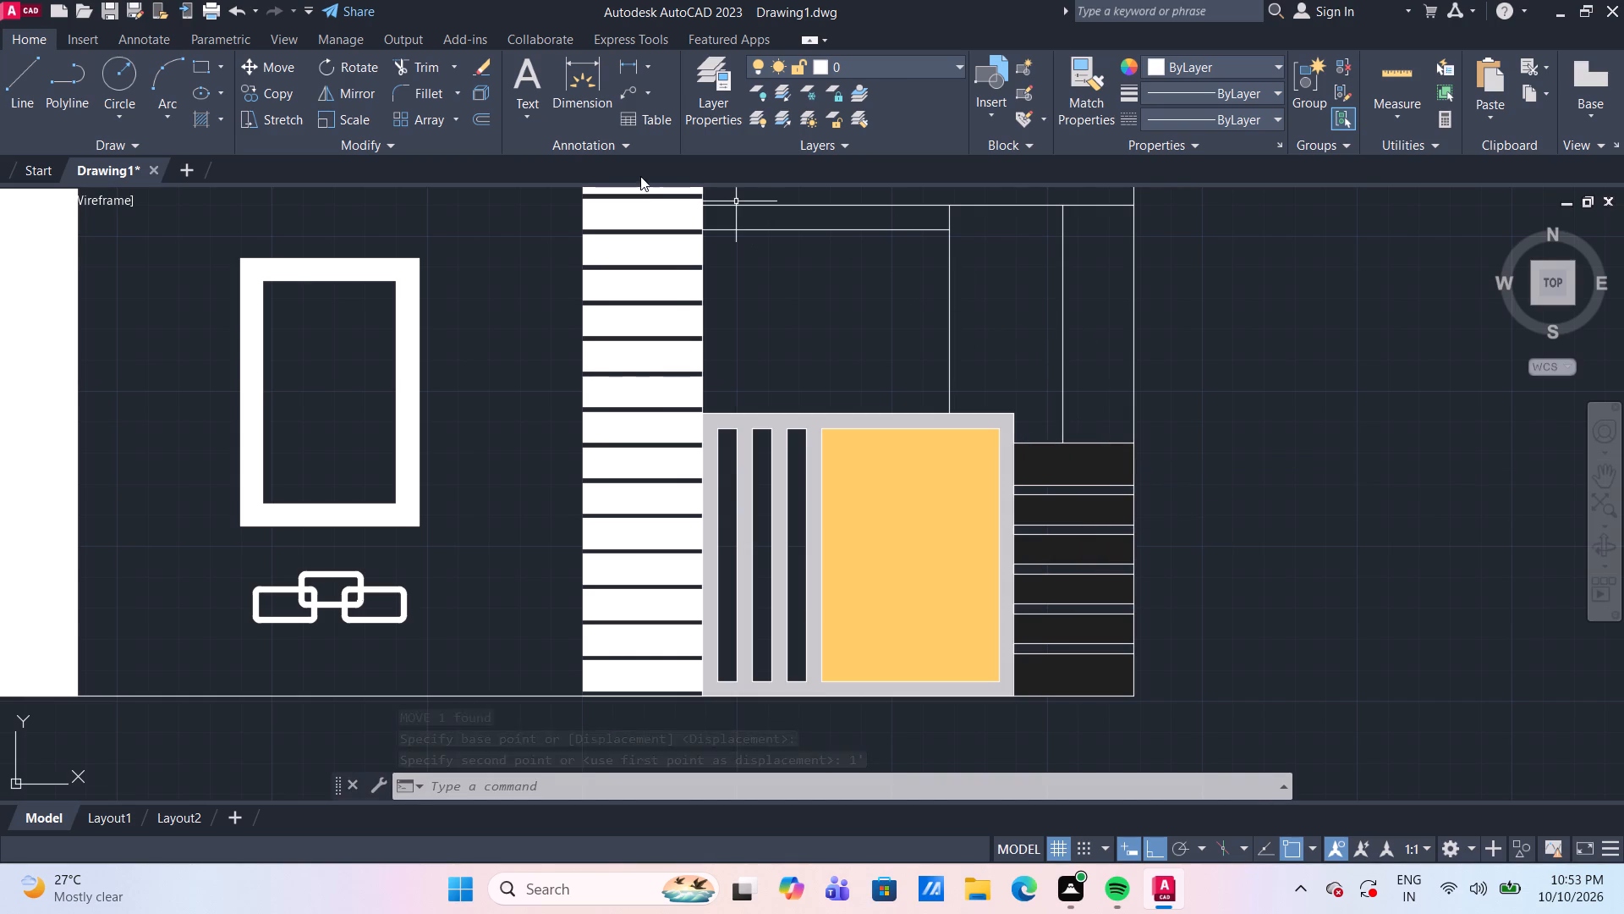
Hatch the tall panel above the gate's corner, between the two vertical lines, in solid true color 250,204,205.
left_click(203, 119)
left_click(614, 101)
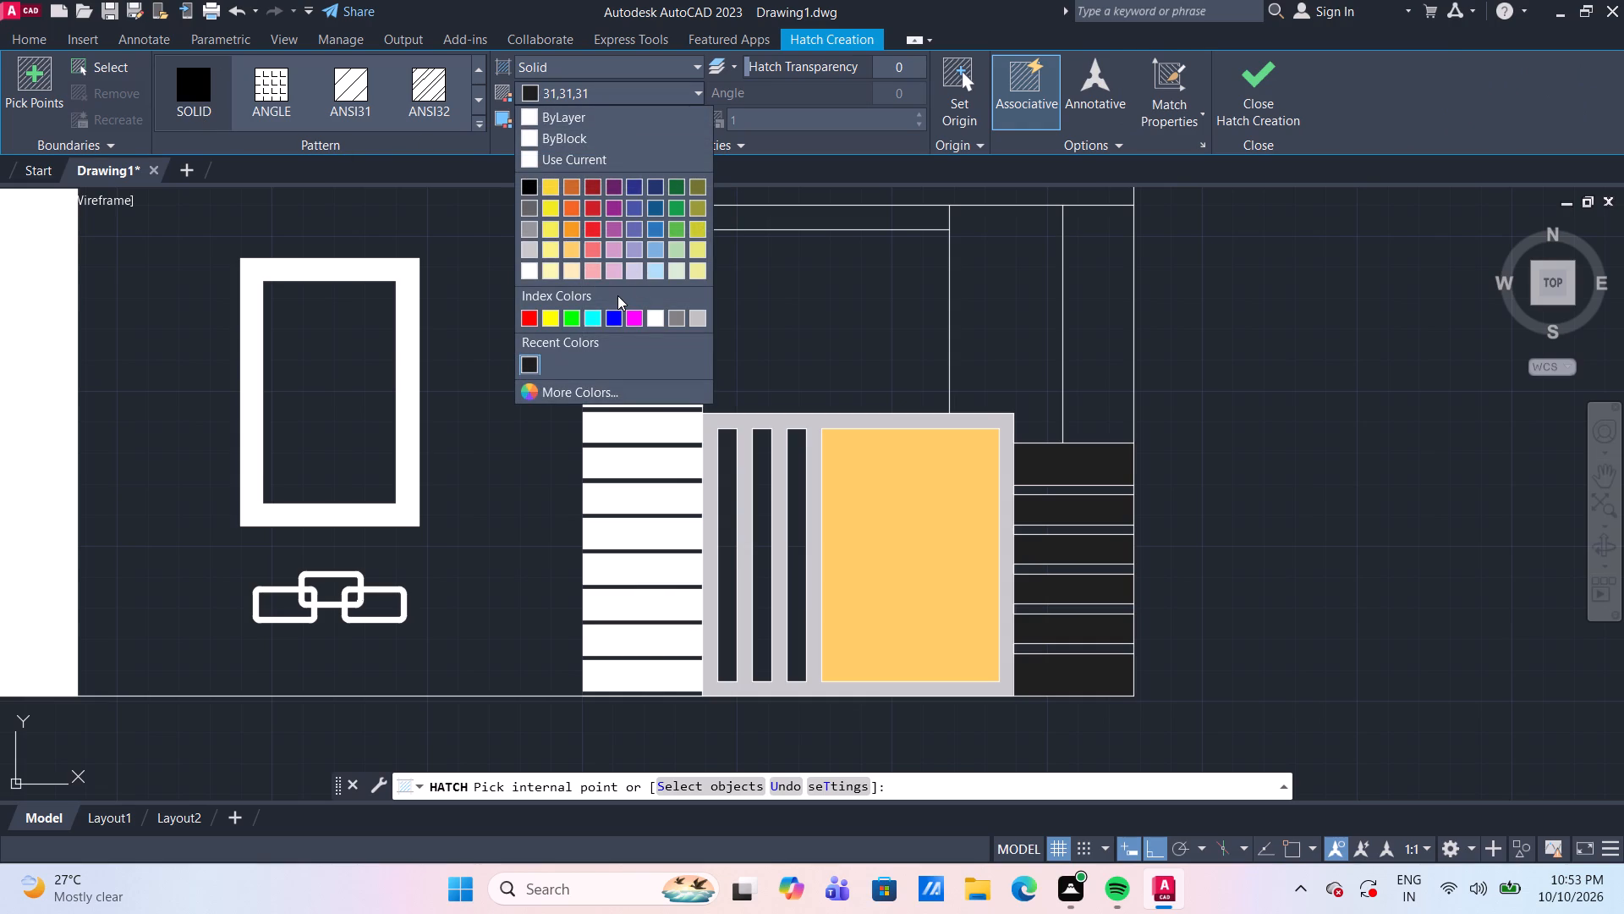
left_click(591, 276)
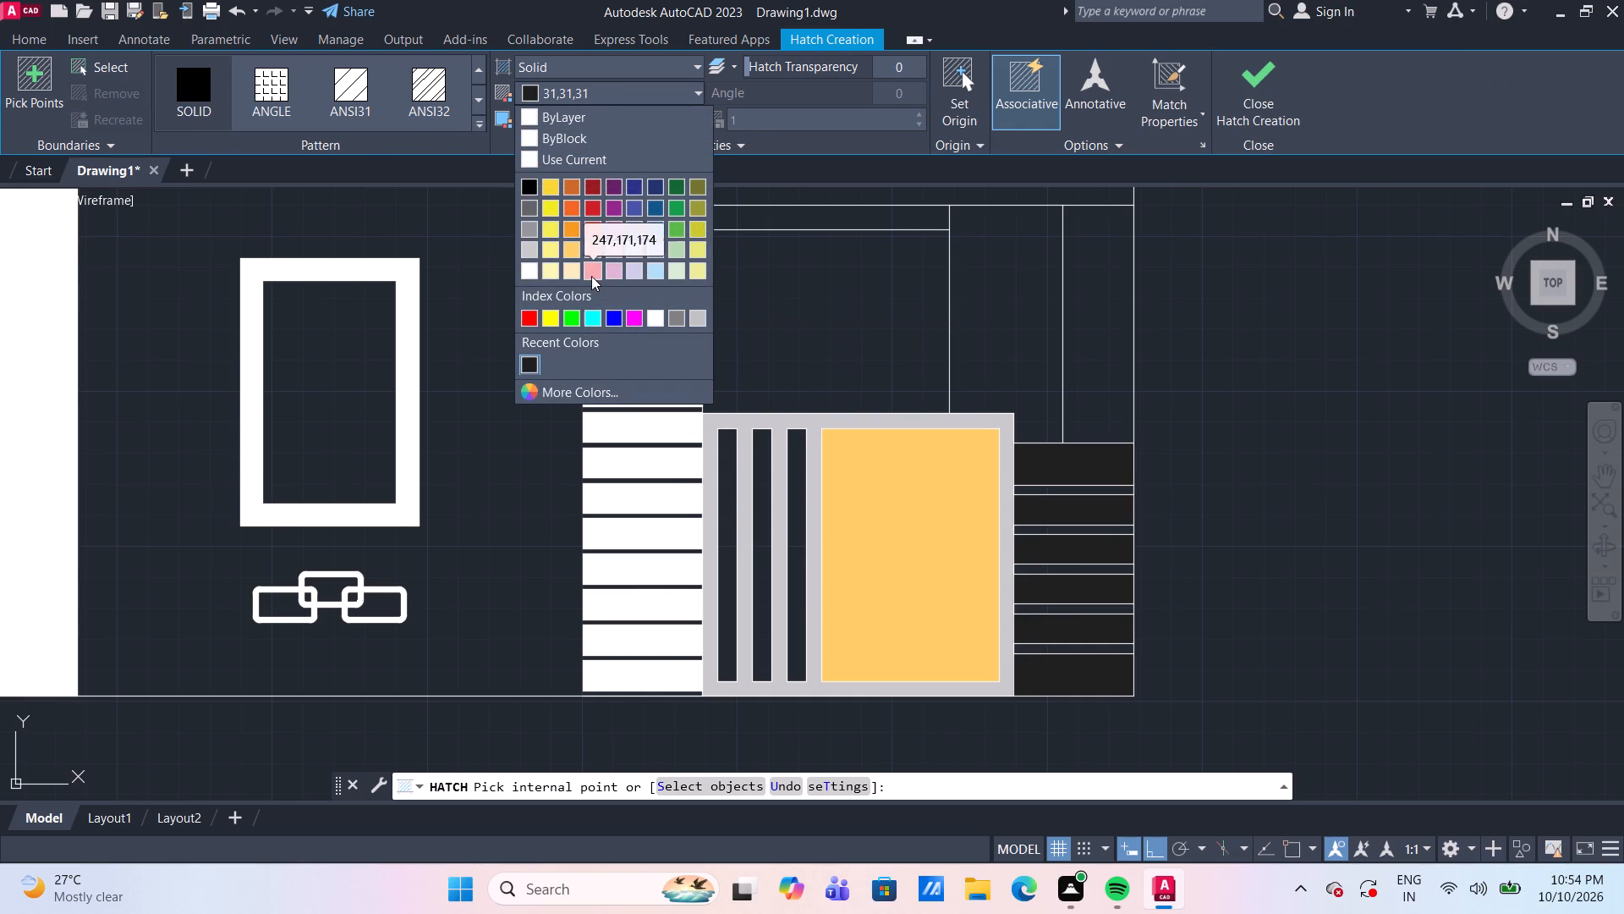
left_click(619, 95)
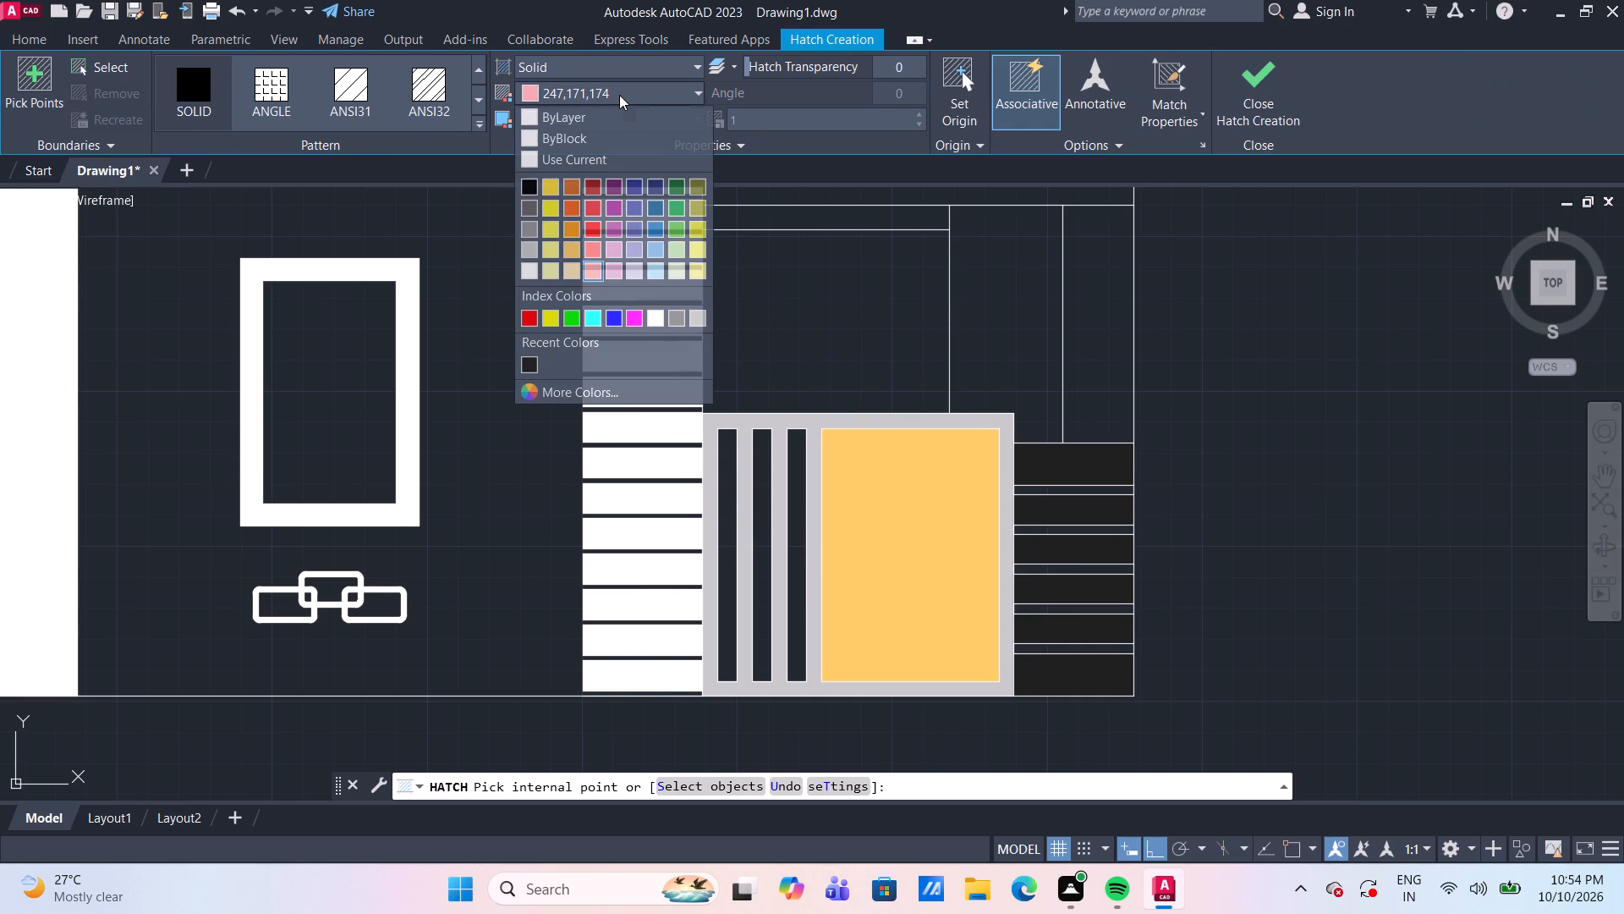
left_click(1002, 355)
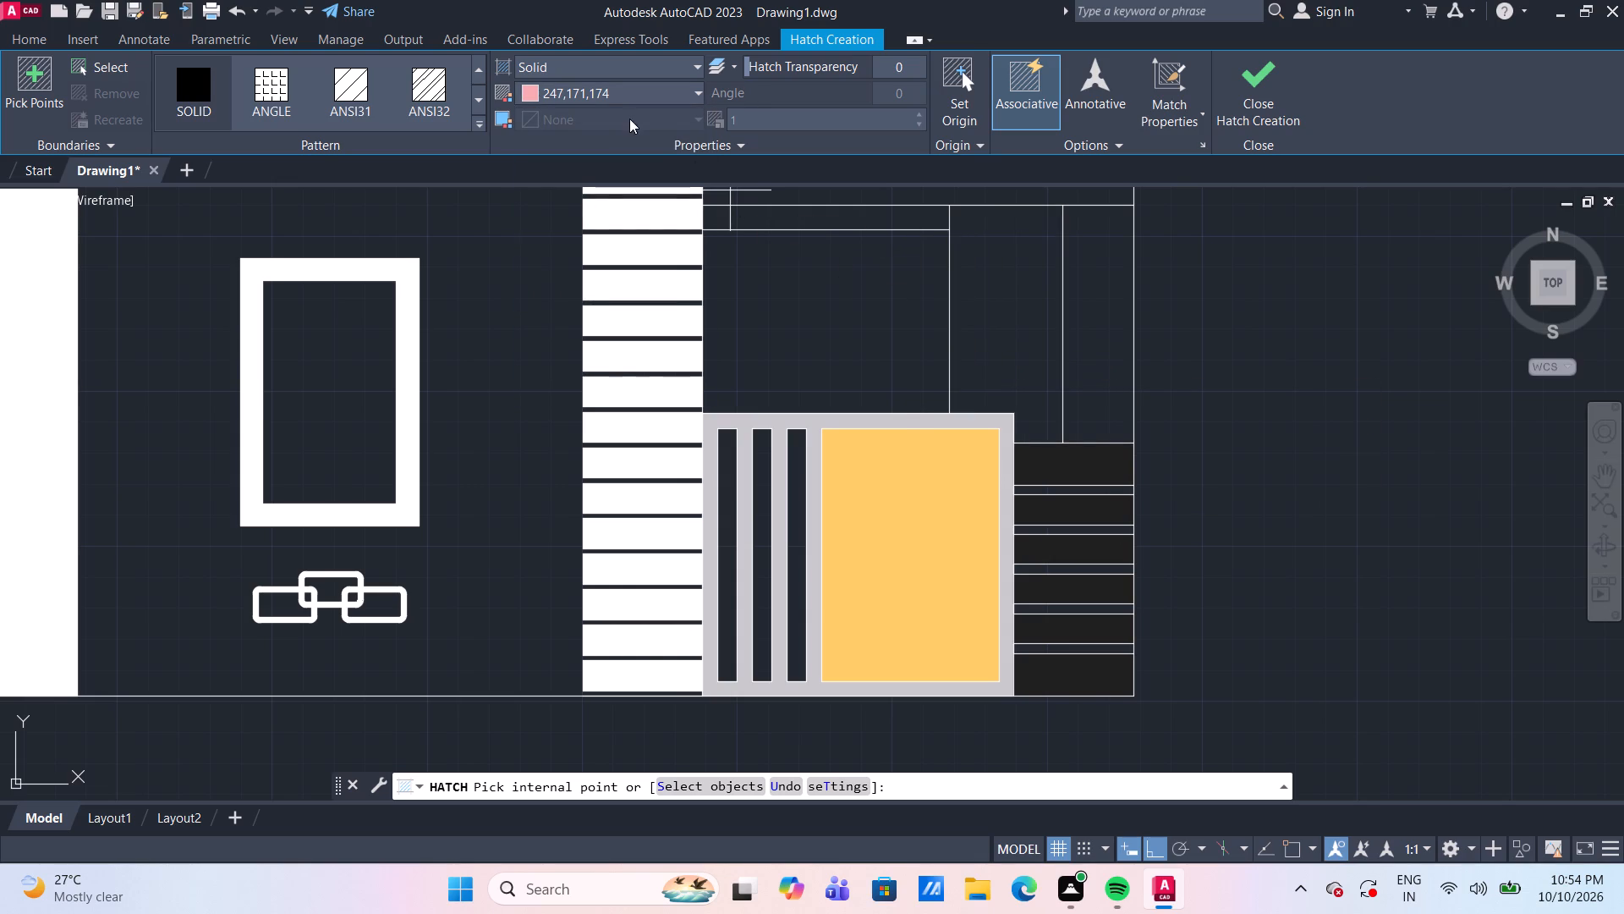
left_click(601, 100)
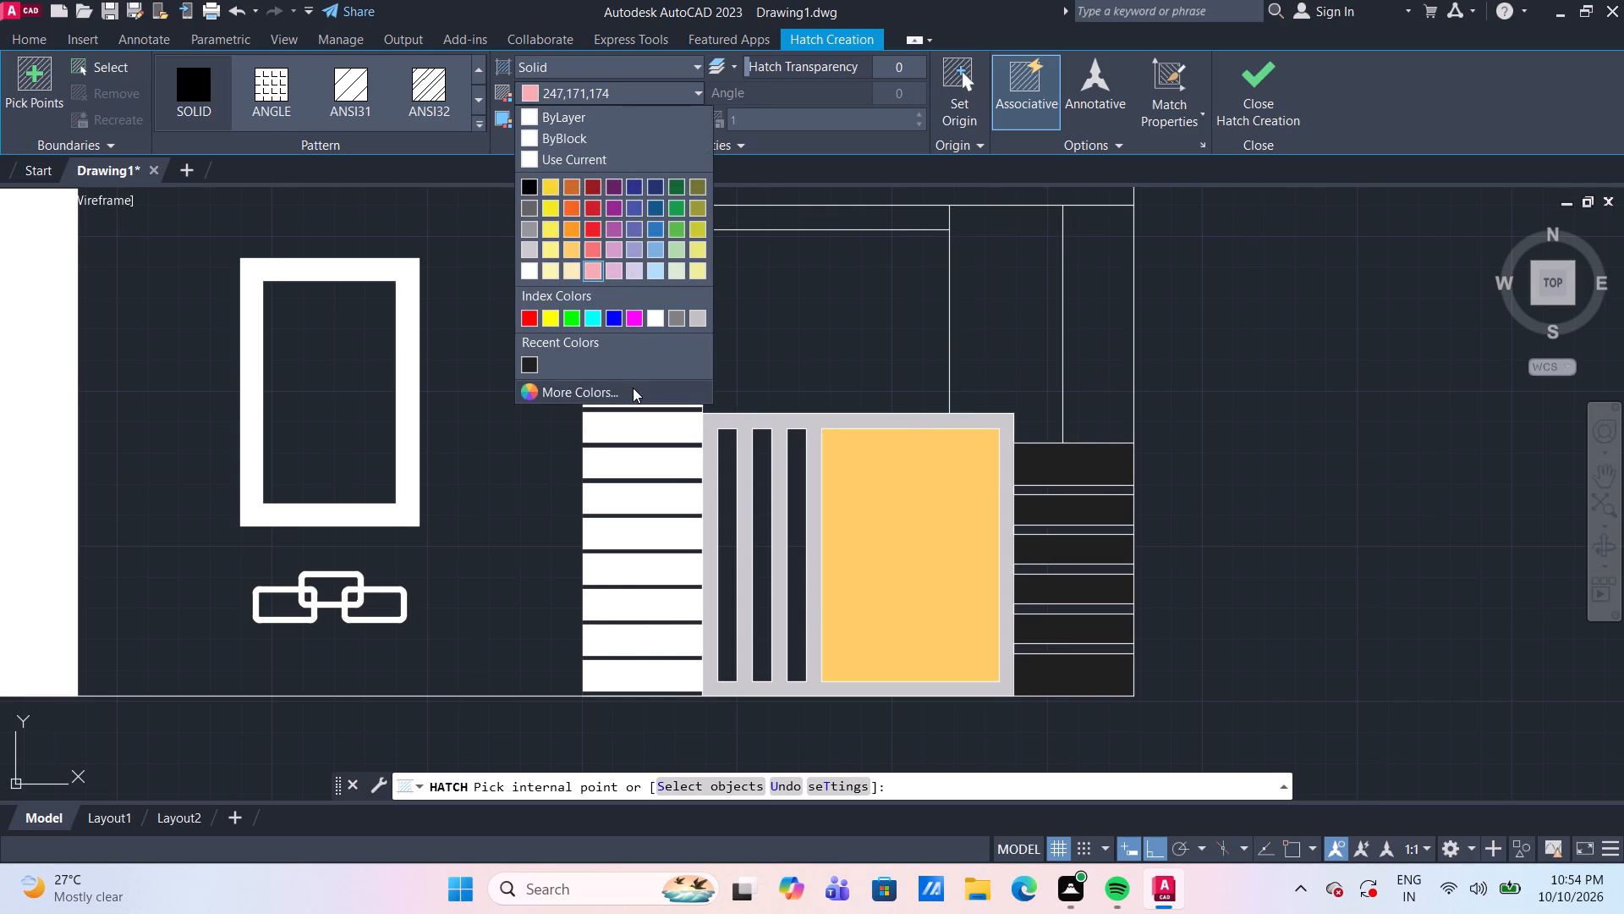
left_click(633, 388)
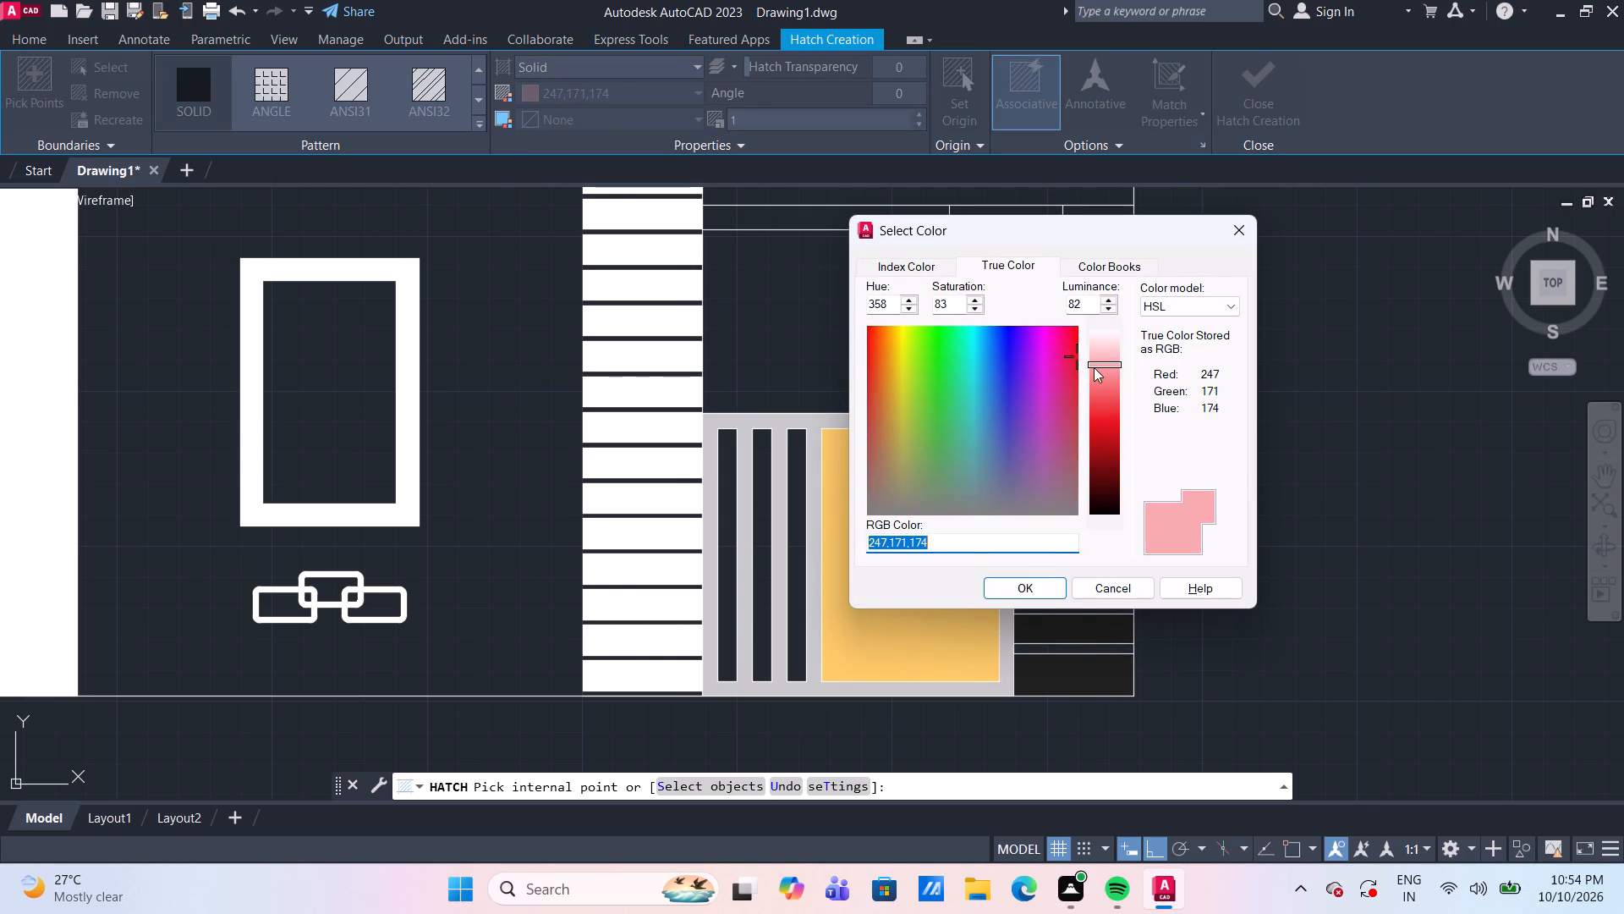
left_click(1106, 350)
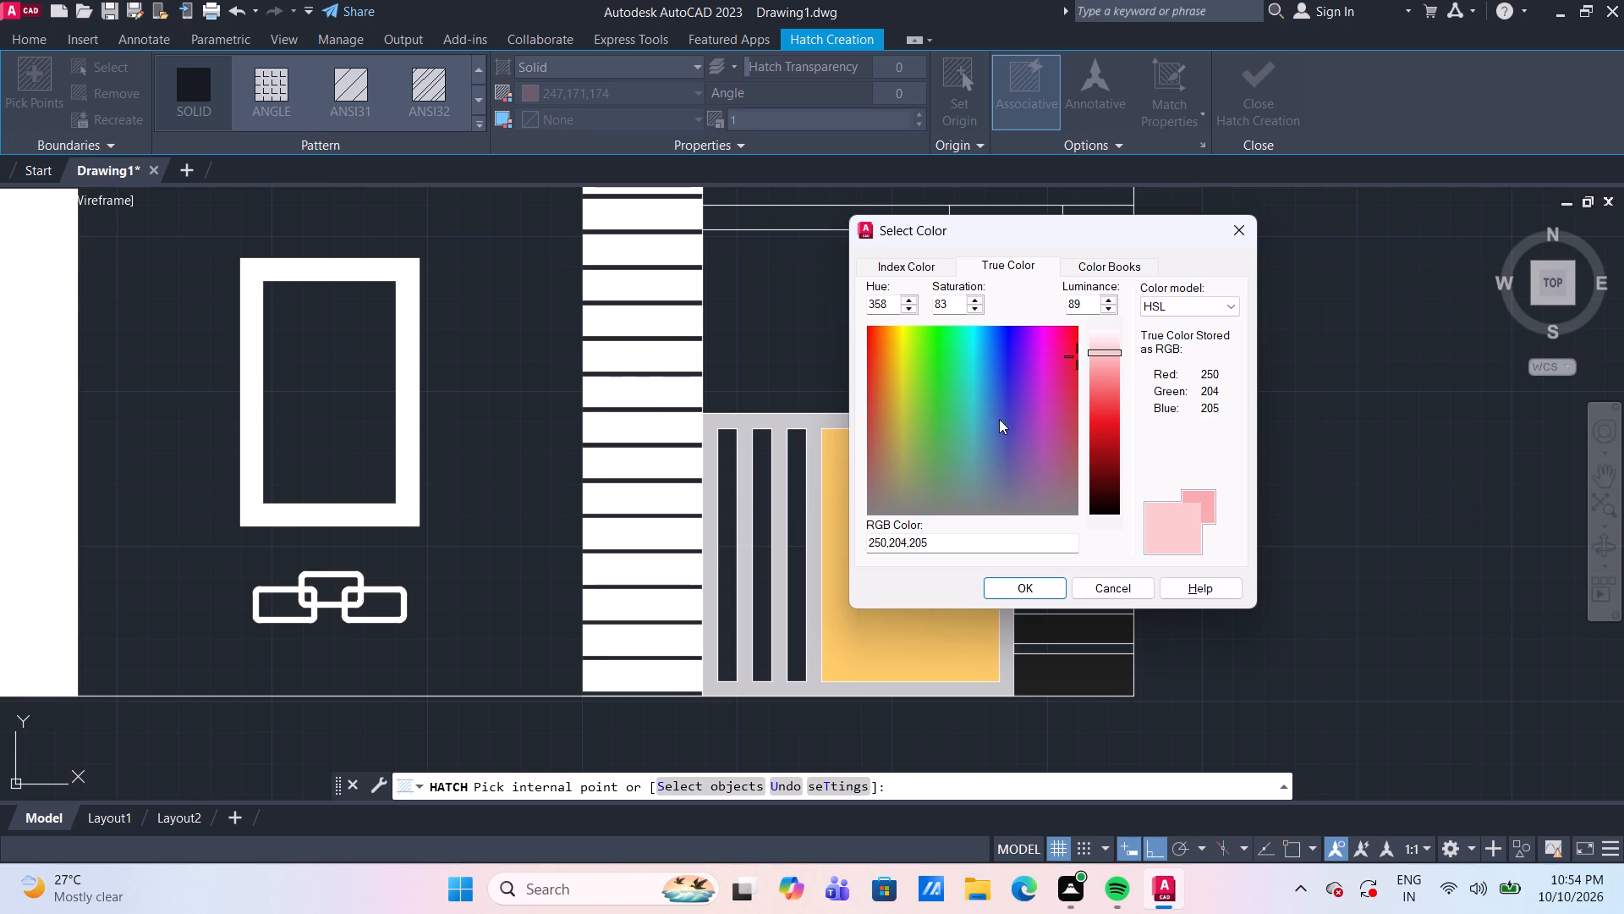
left_click(1015, 593)
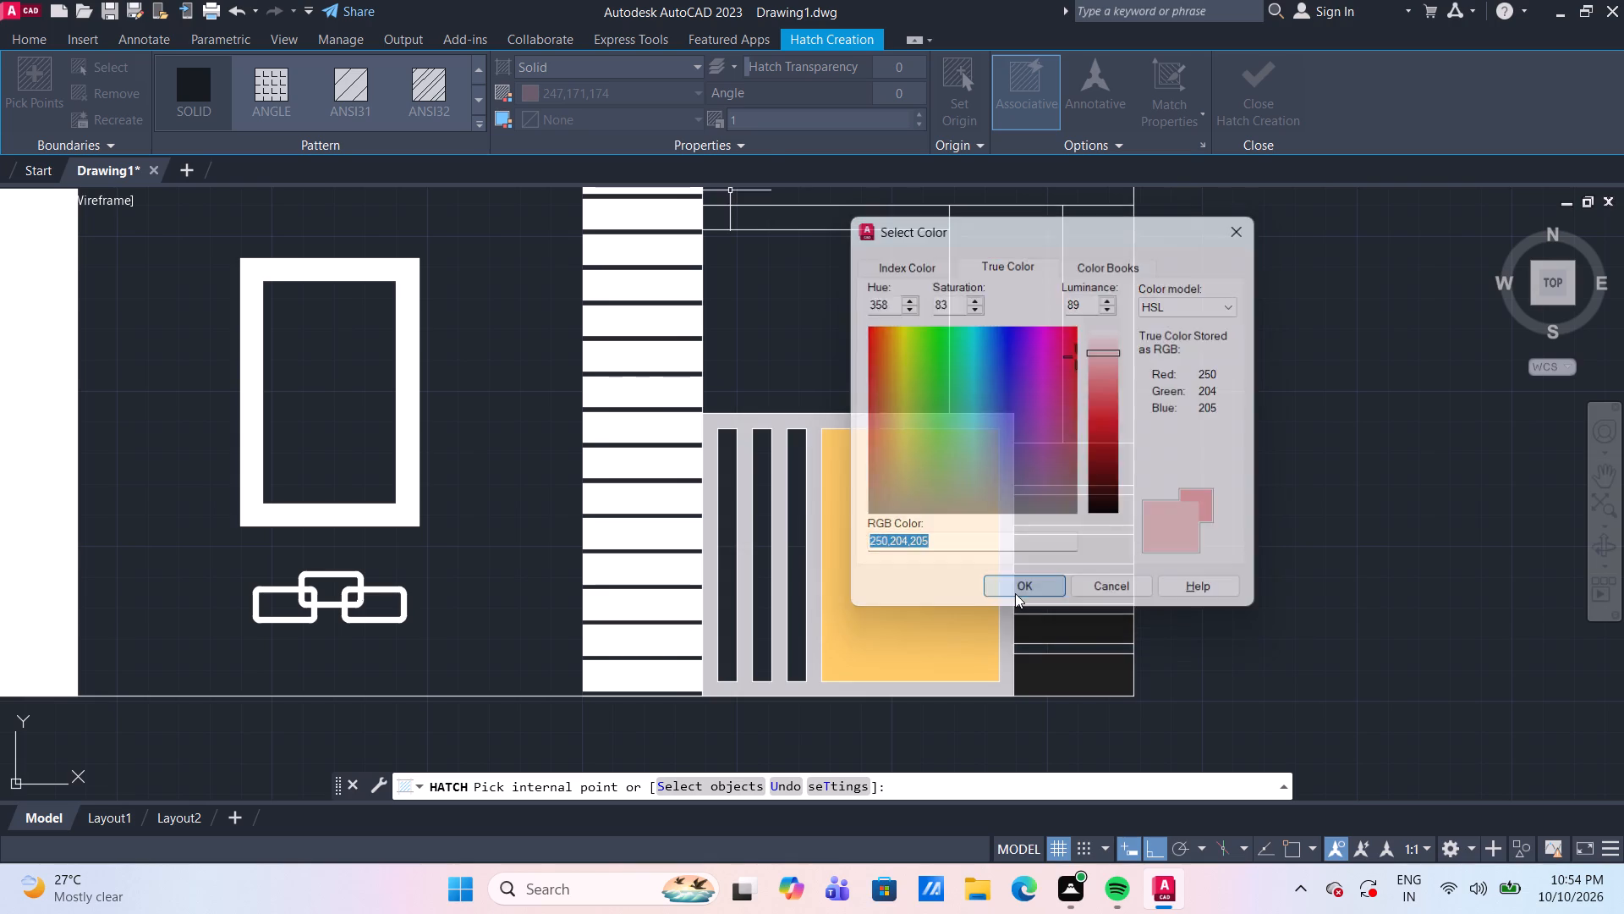
left_click(1007, 372)
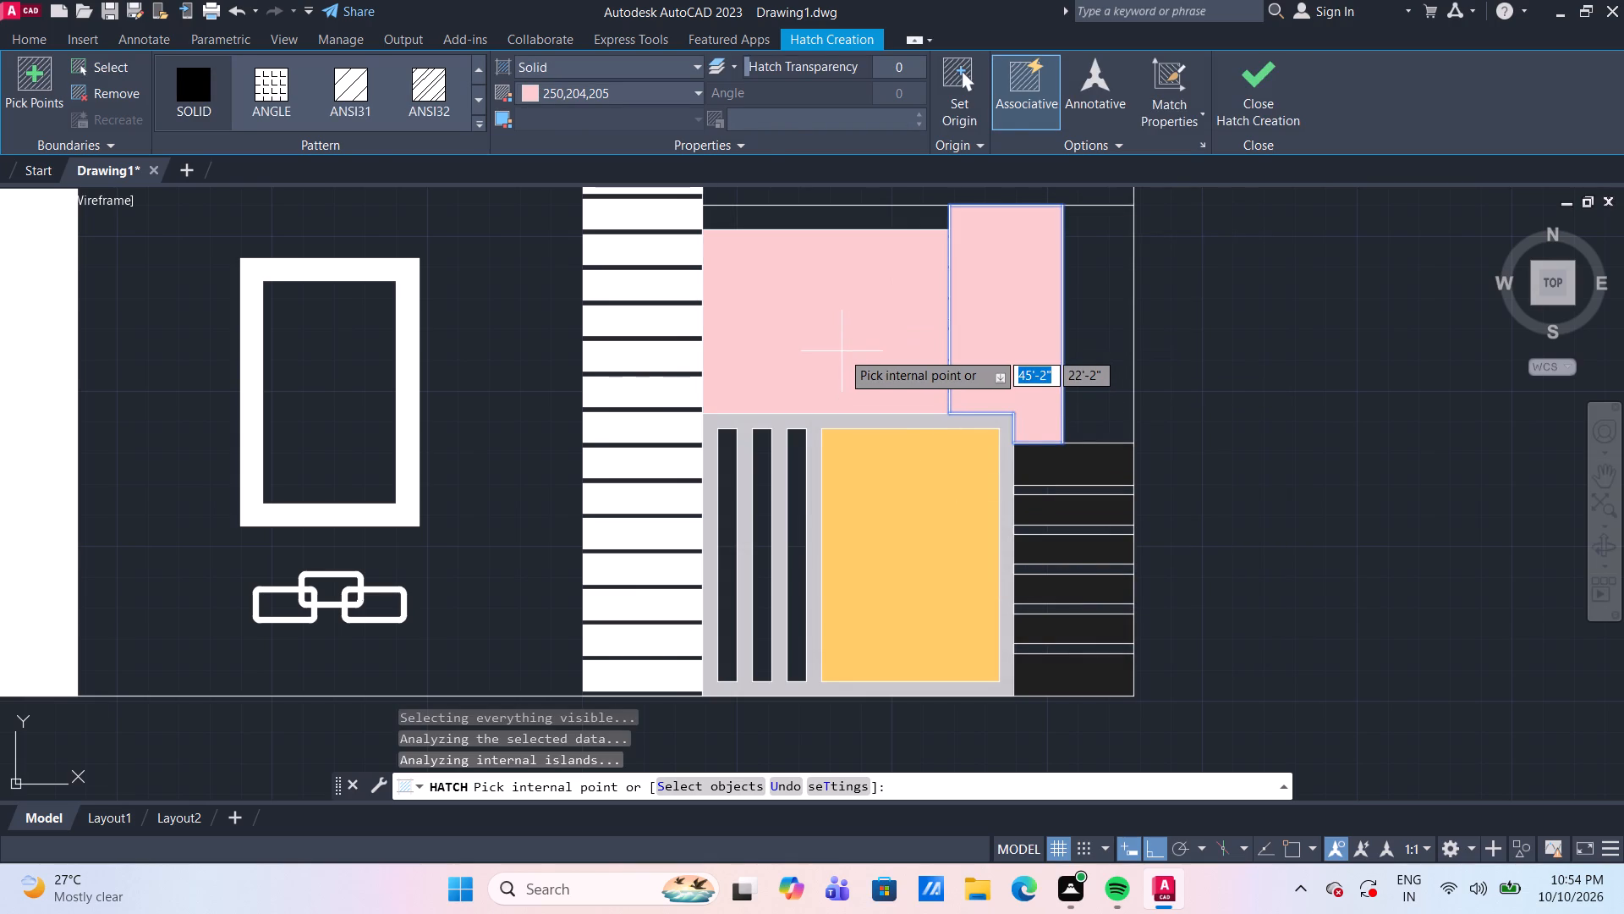
key("Escape")
Hatch the narrow vertical panel above the dark horizontal bands in solid true color 252,227,228.
scroll(791, 521, "up", 1)
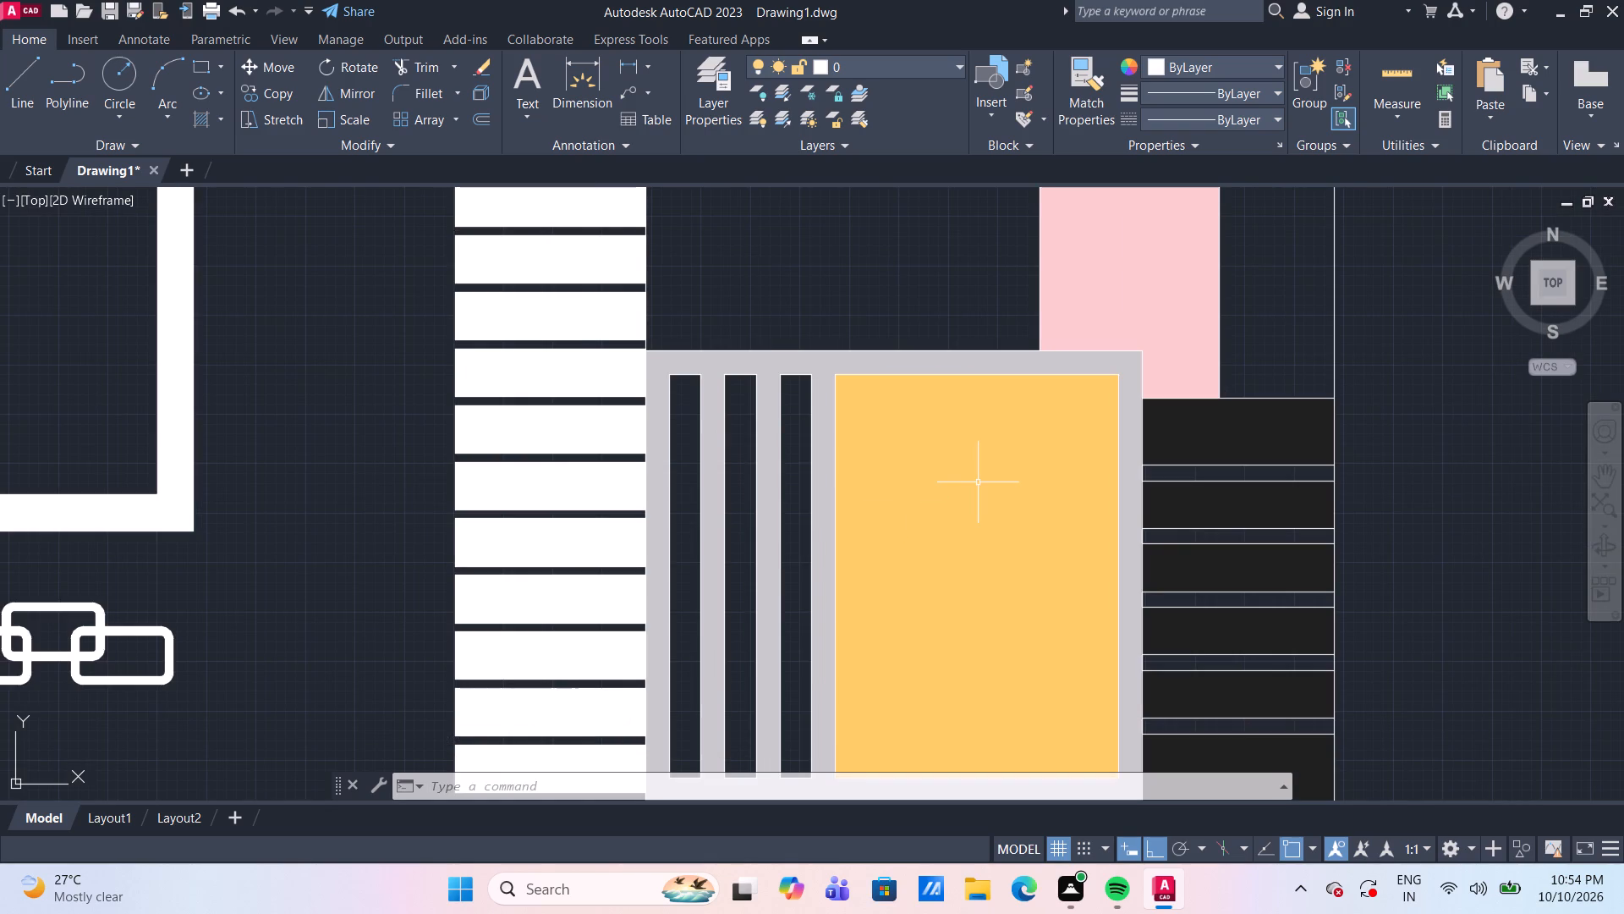
scroll(978, 482, "down", 1)
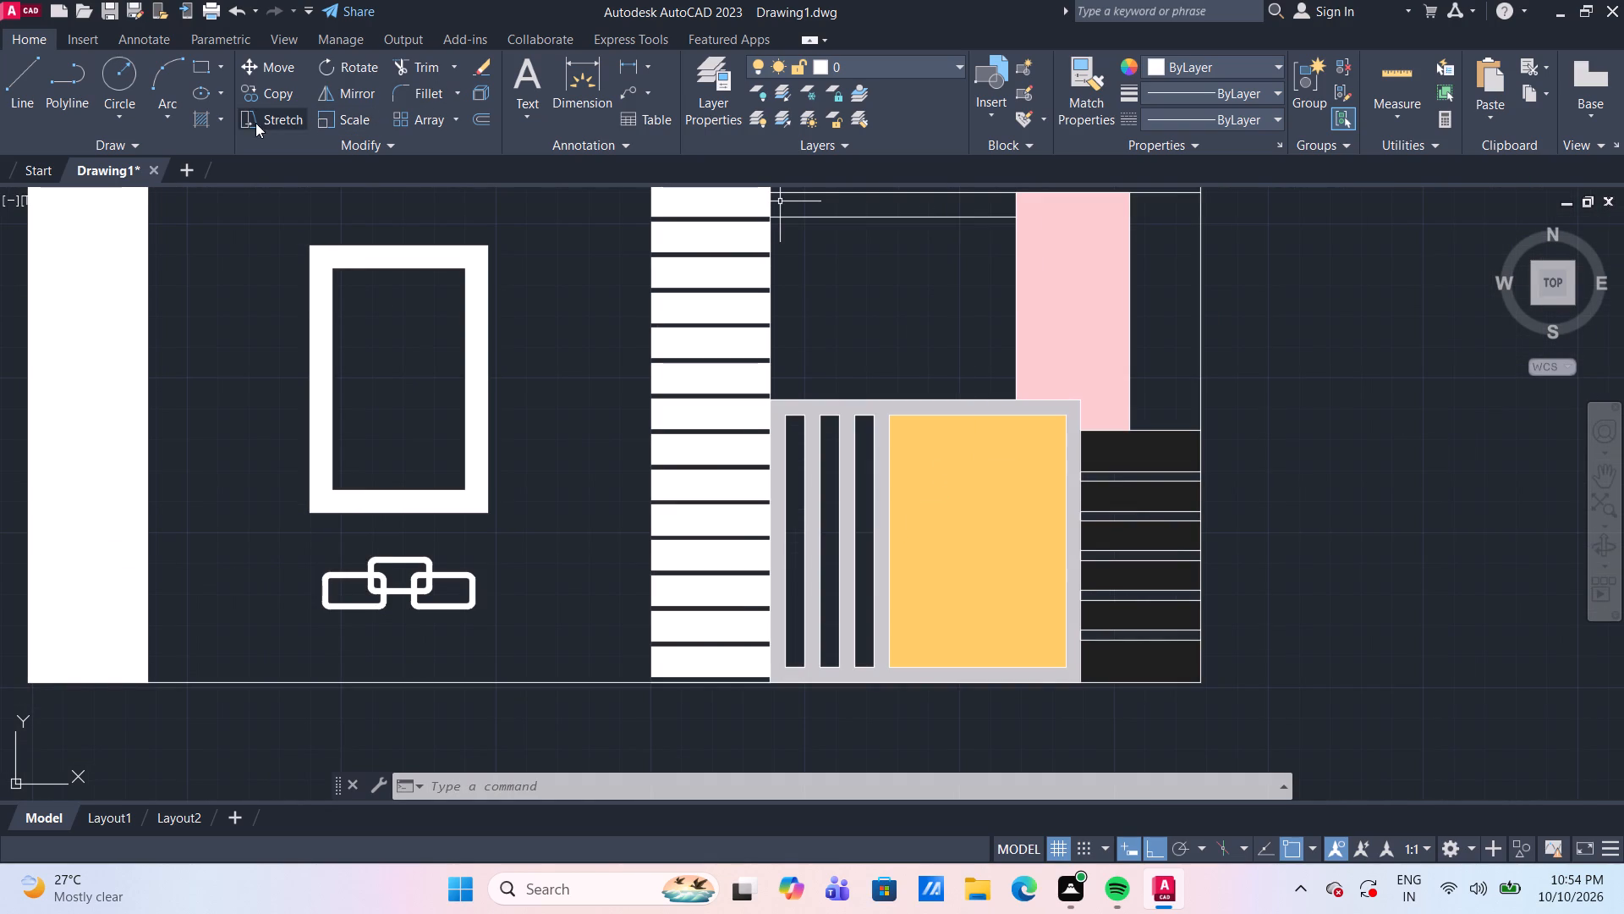
left_click(206, 117)
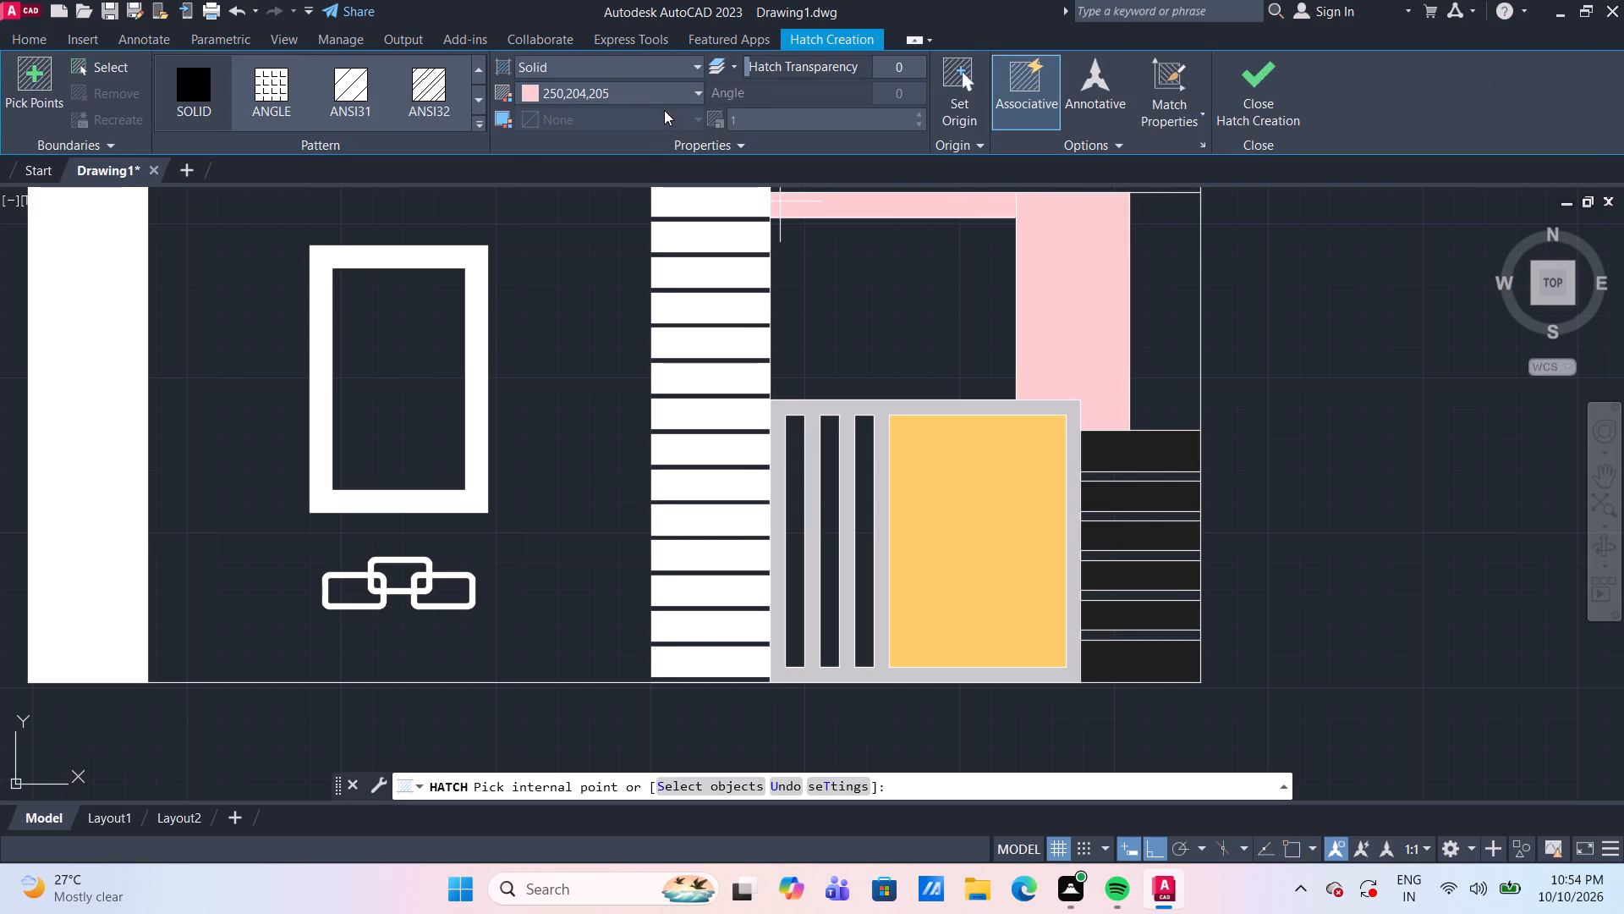
left_click(666, 97)
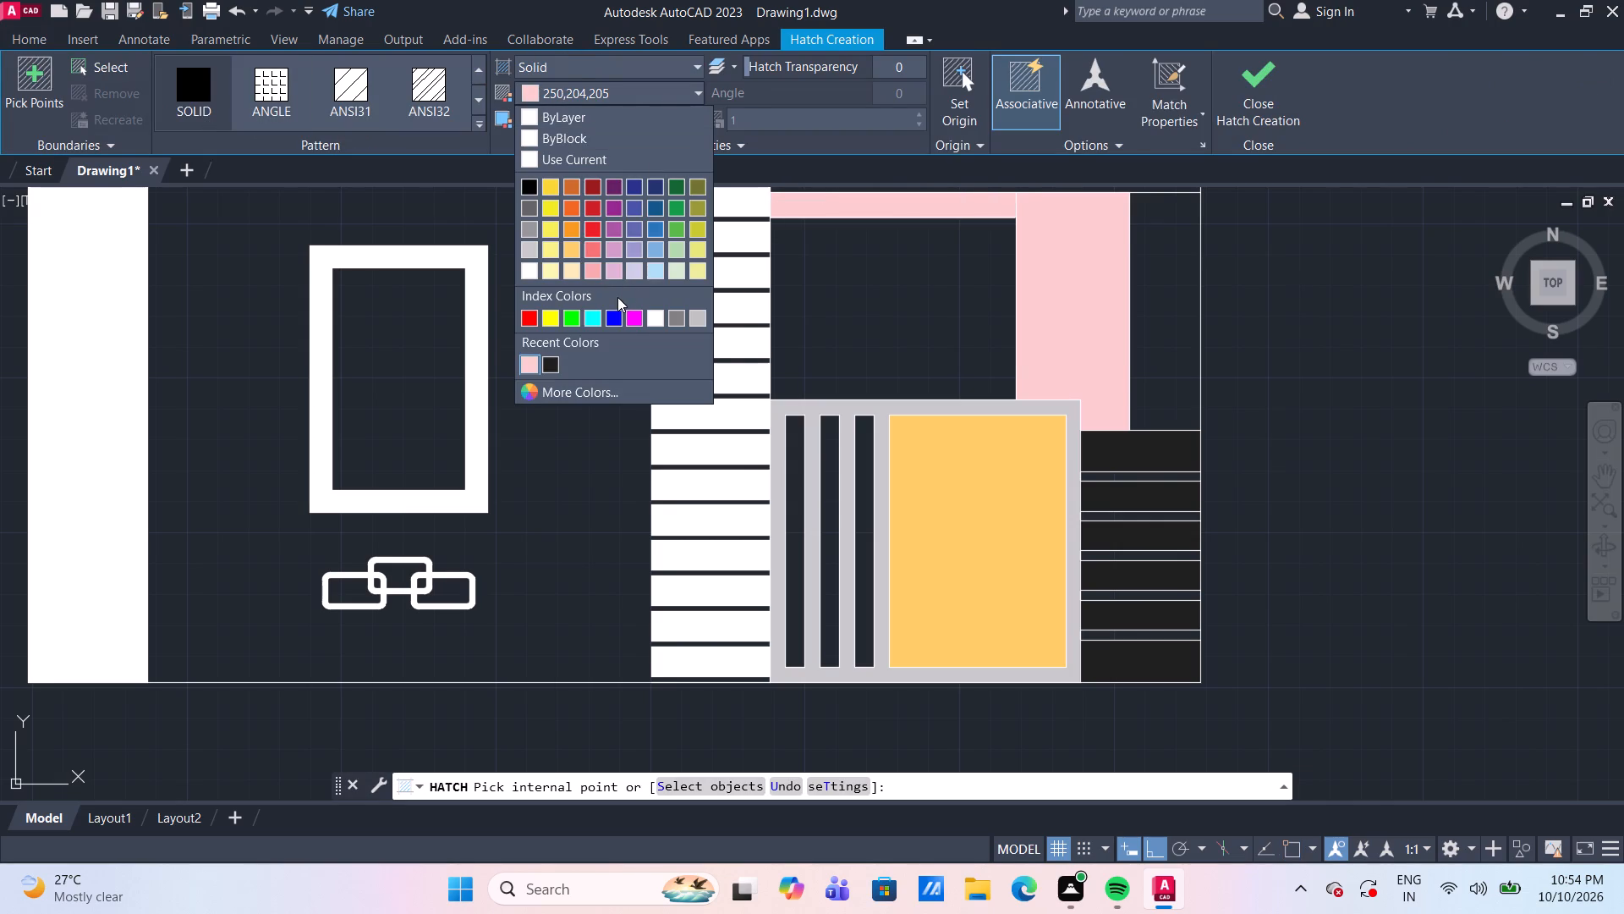
left_click(629, 389)
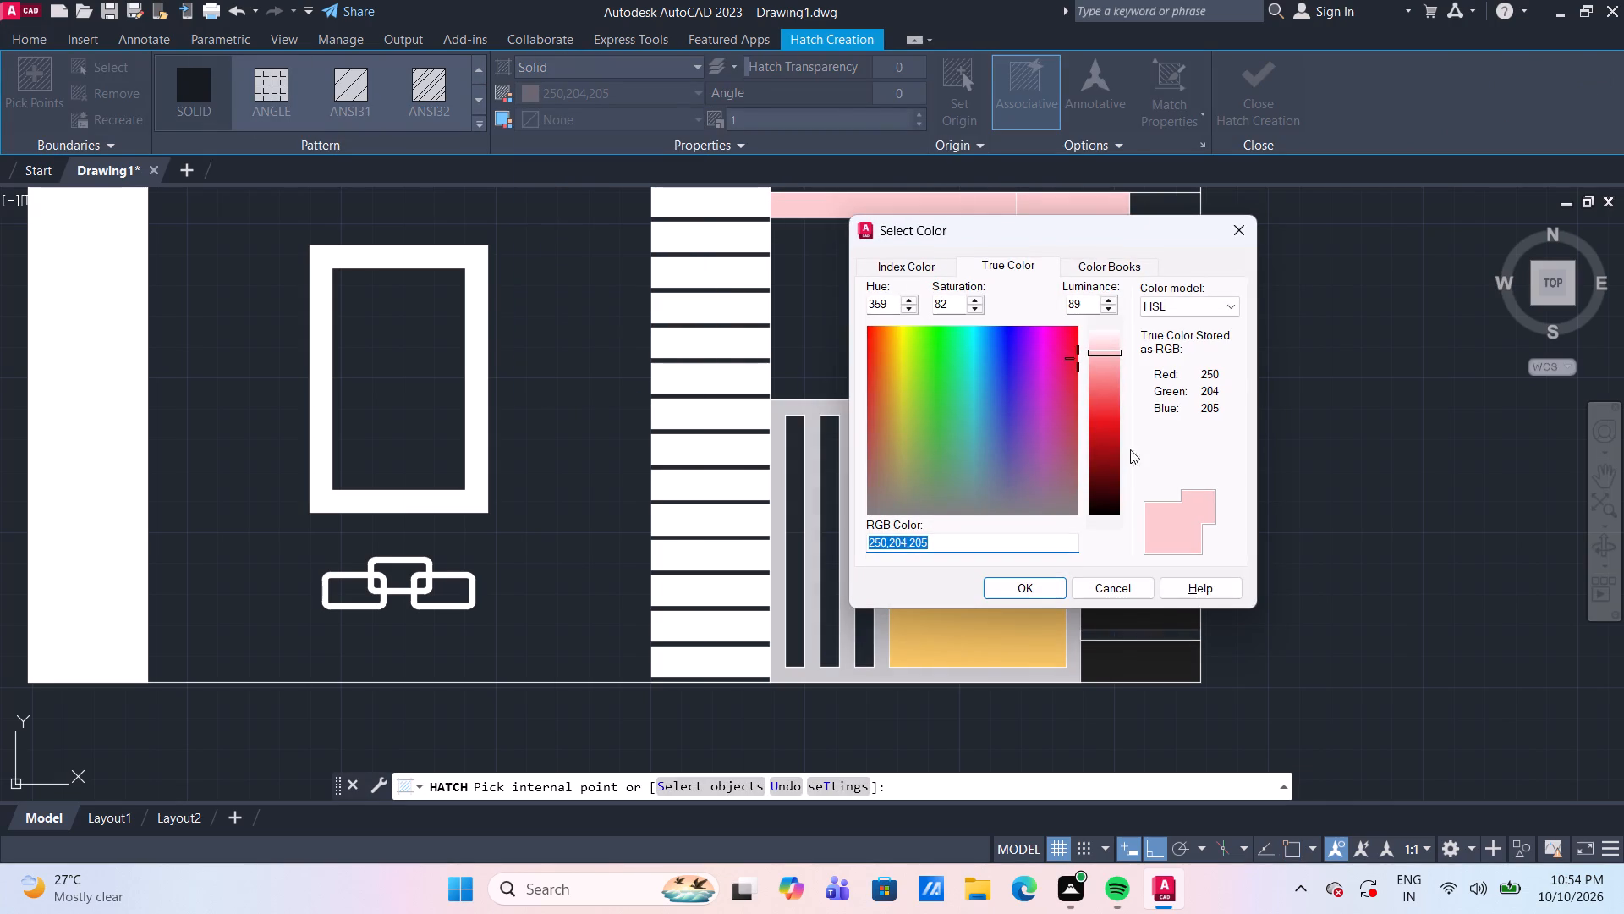
left_click(1110, 342)
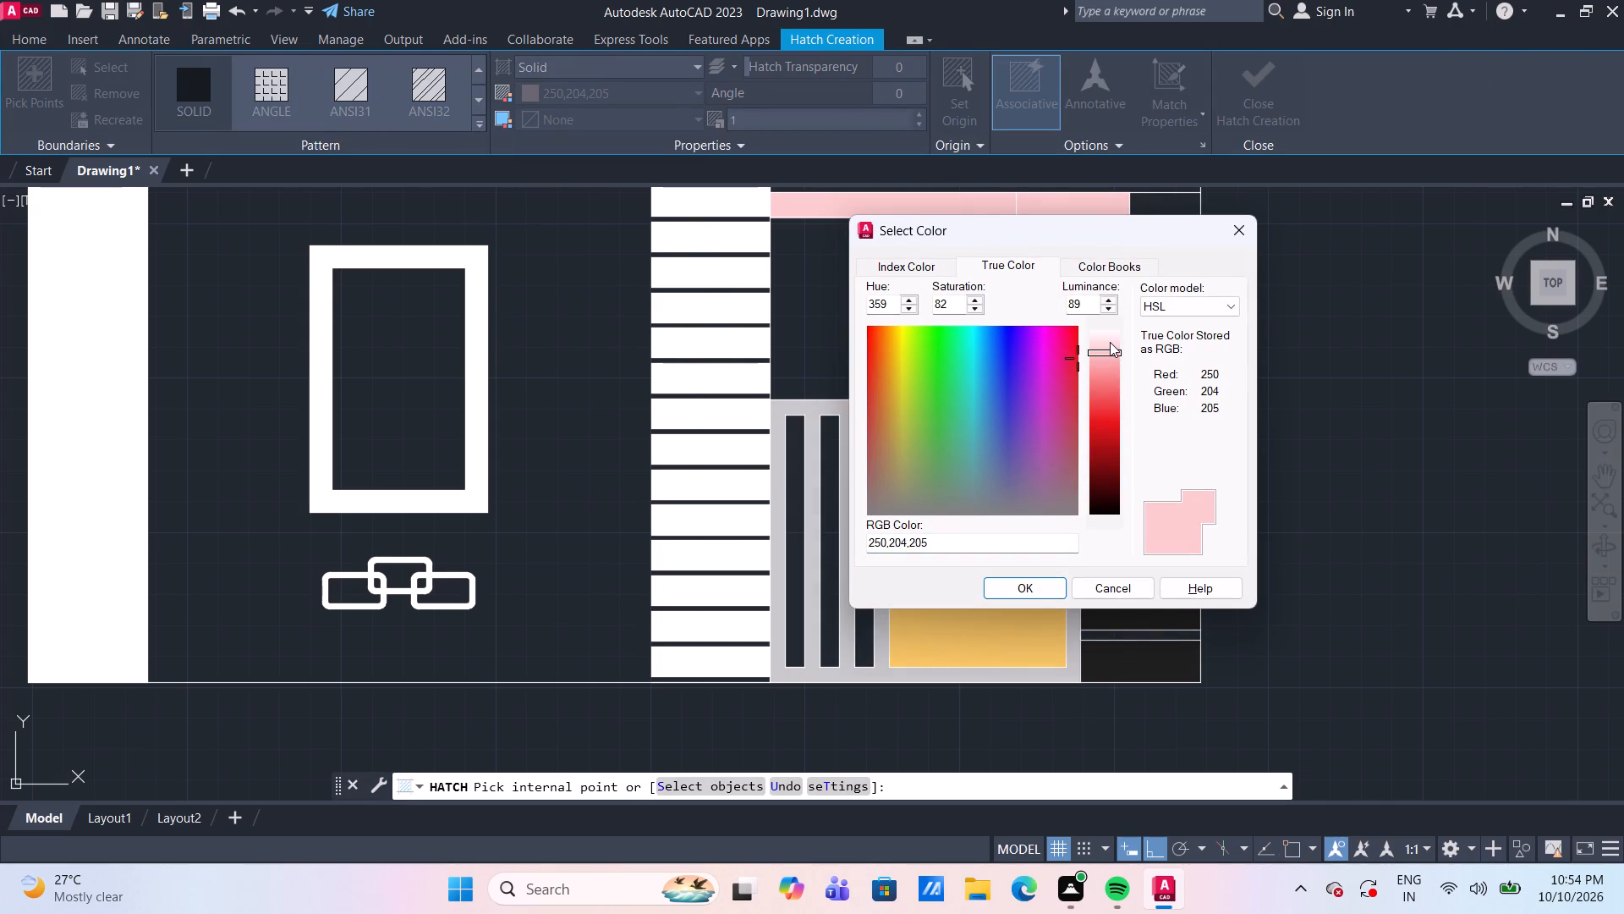
left_click(1104, 335)
left_click(1103, 342)
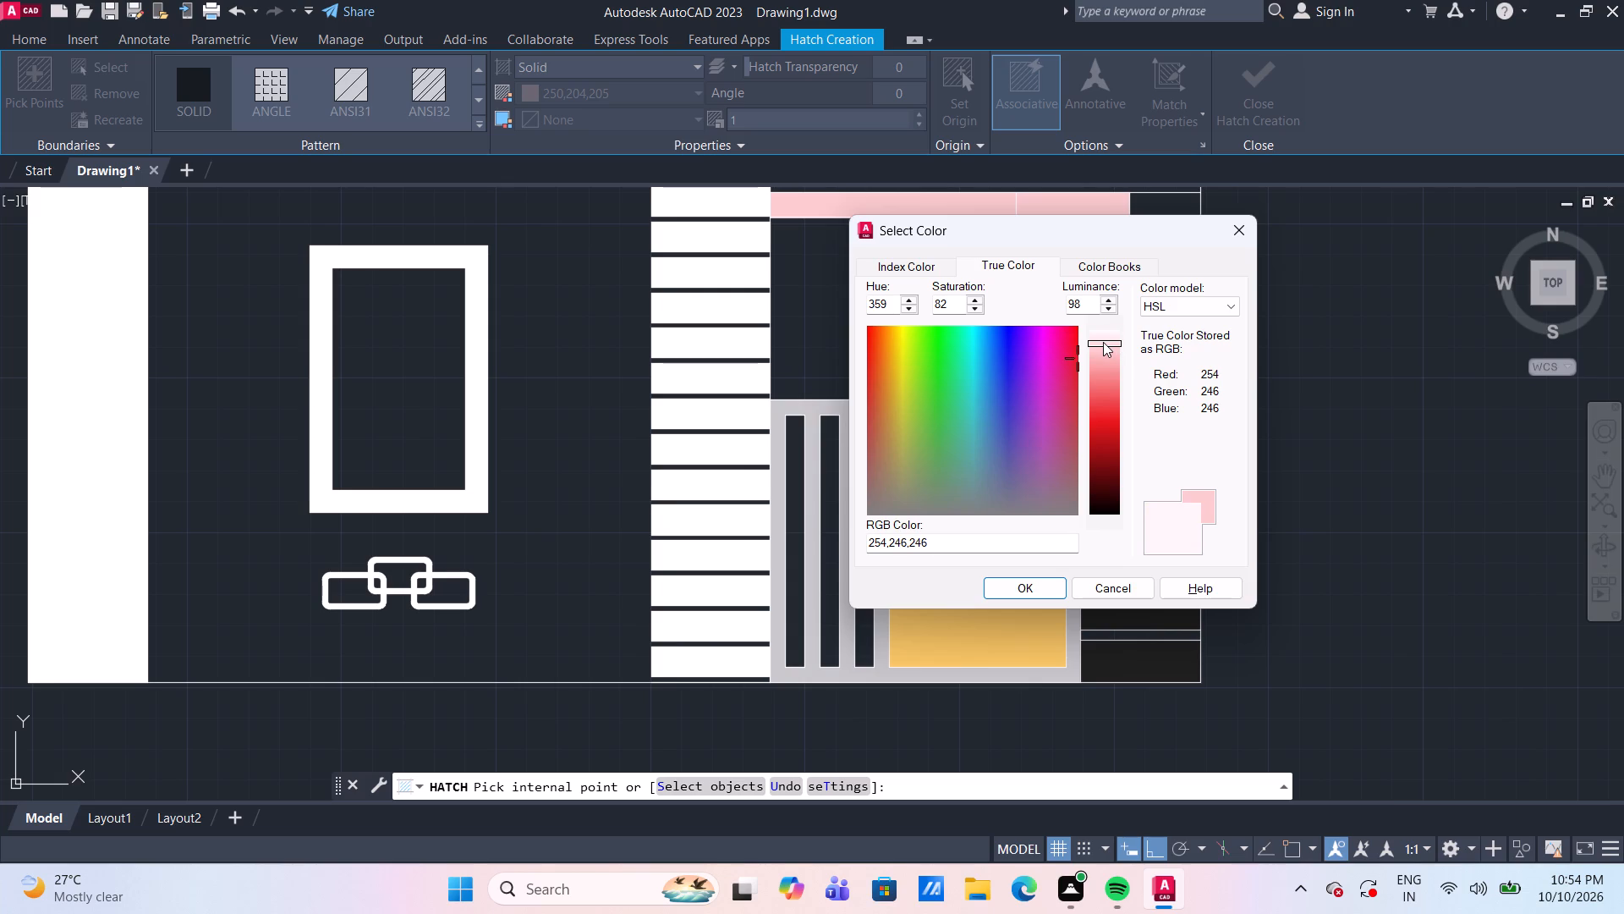
left_click(1028, 587)
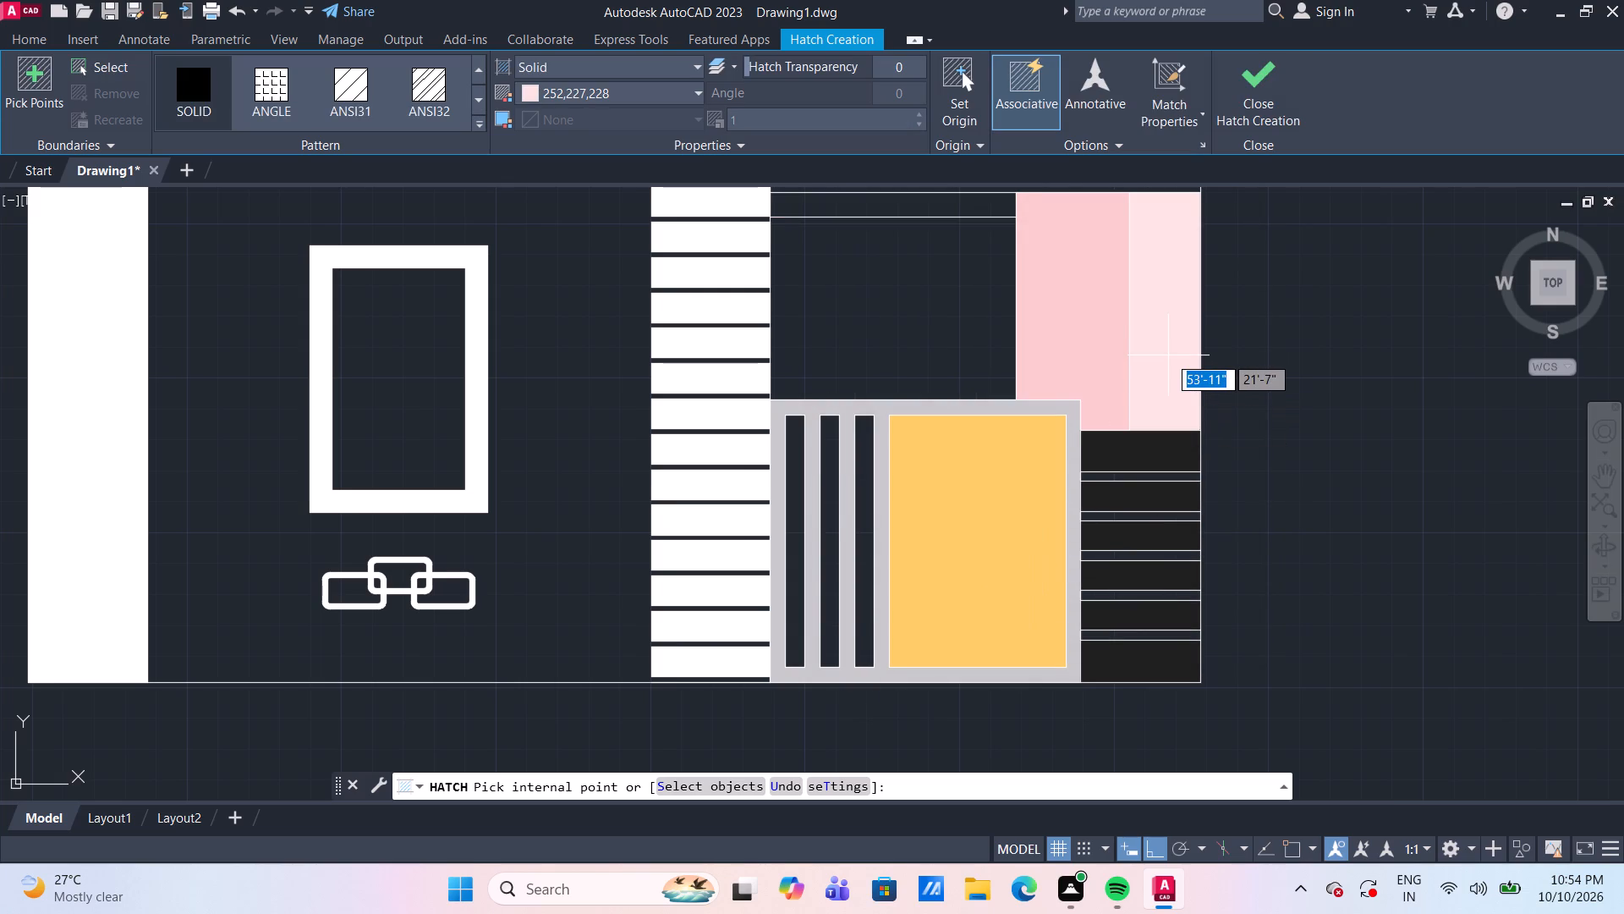
left_click(1168, 355)
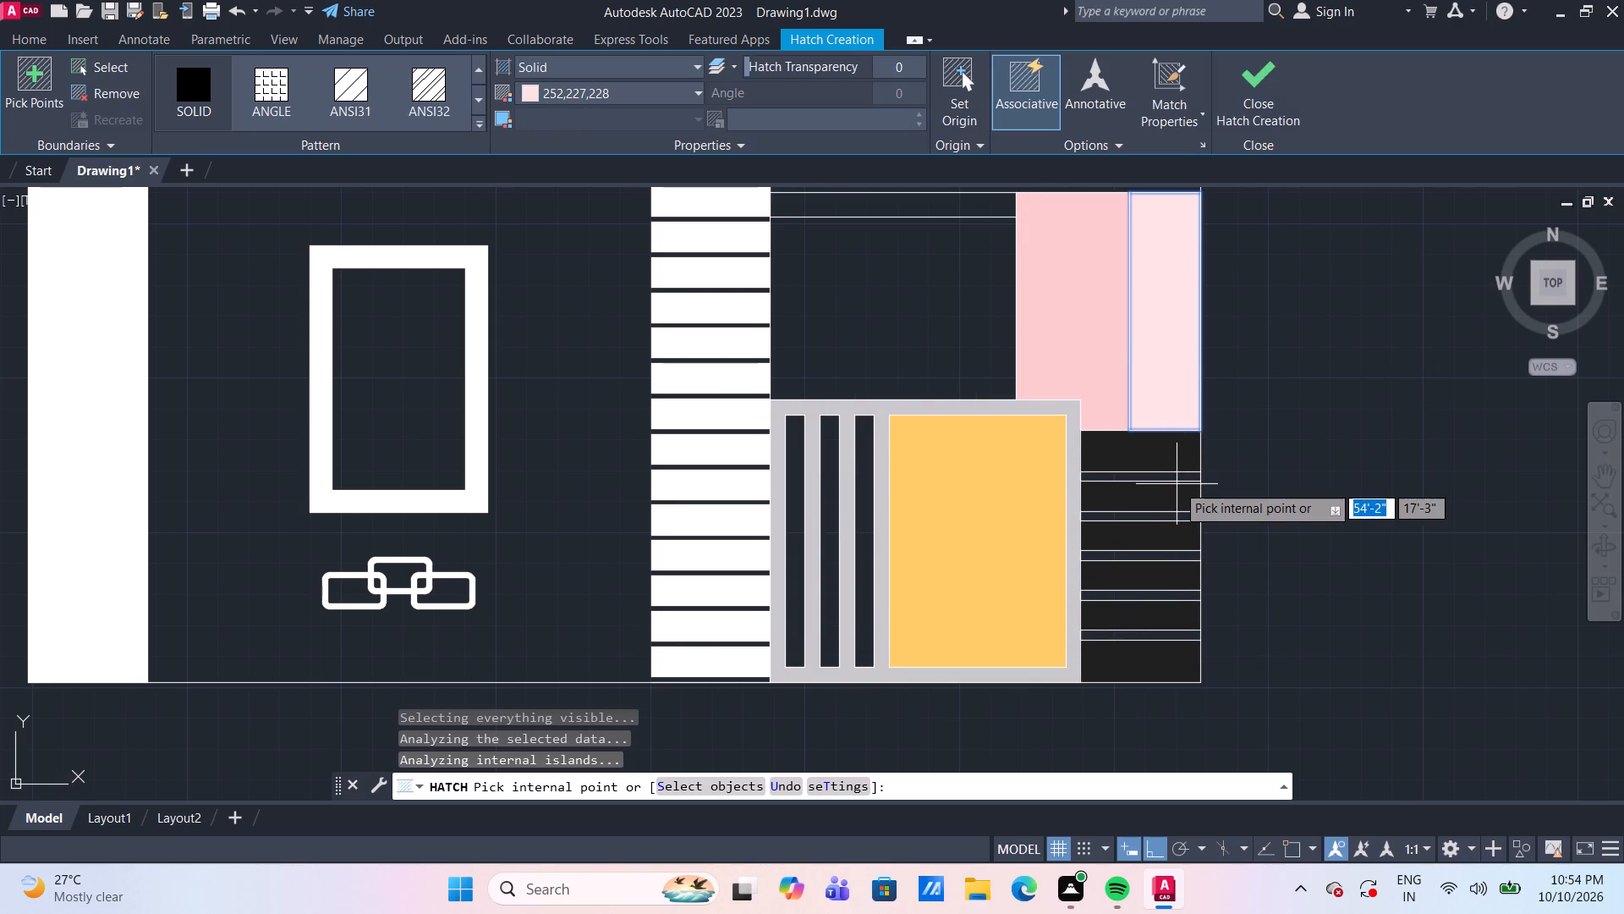
Hatch the five thin gaps between the dark horizontal bands in solid 252,227,228.
scroll(1177, 484, "up", 1)
left_click(1166, 471)
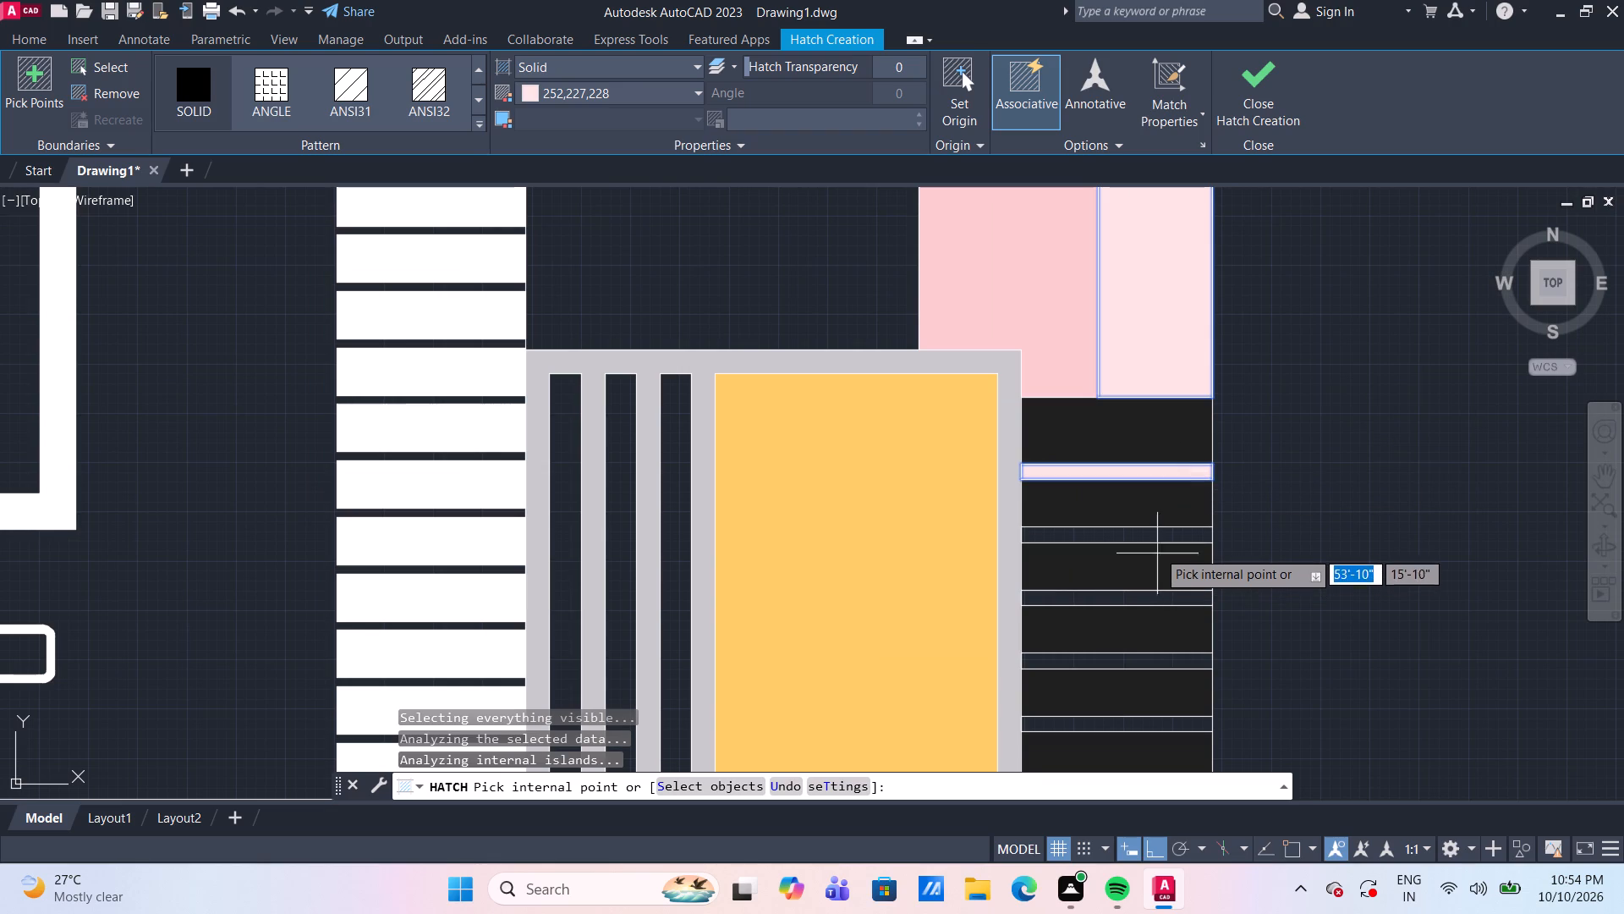
left_click(1157, 541)
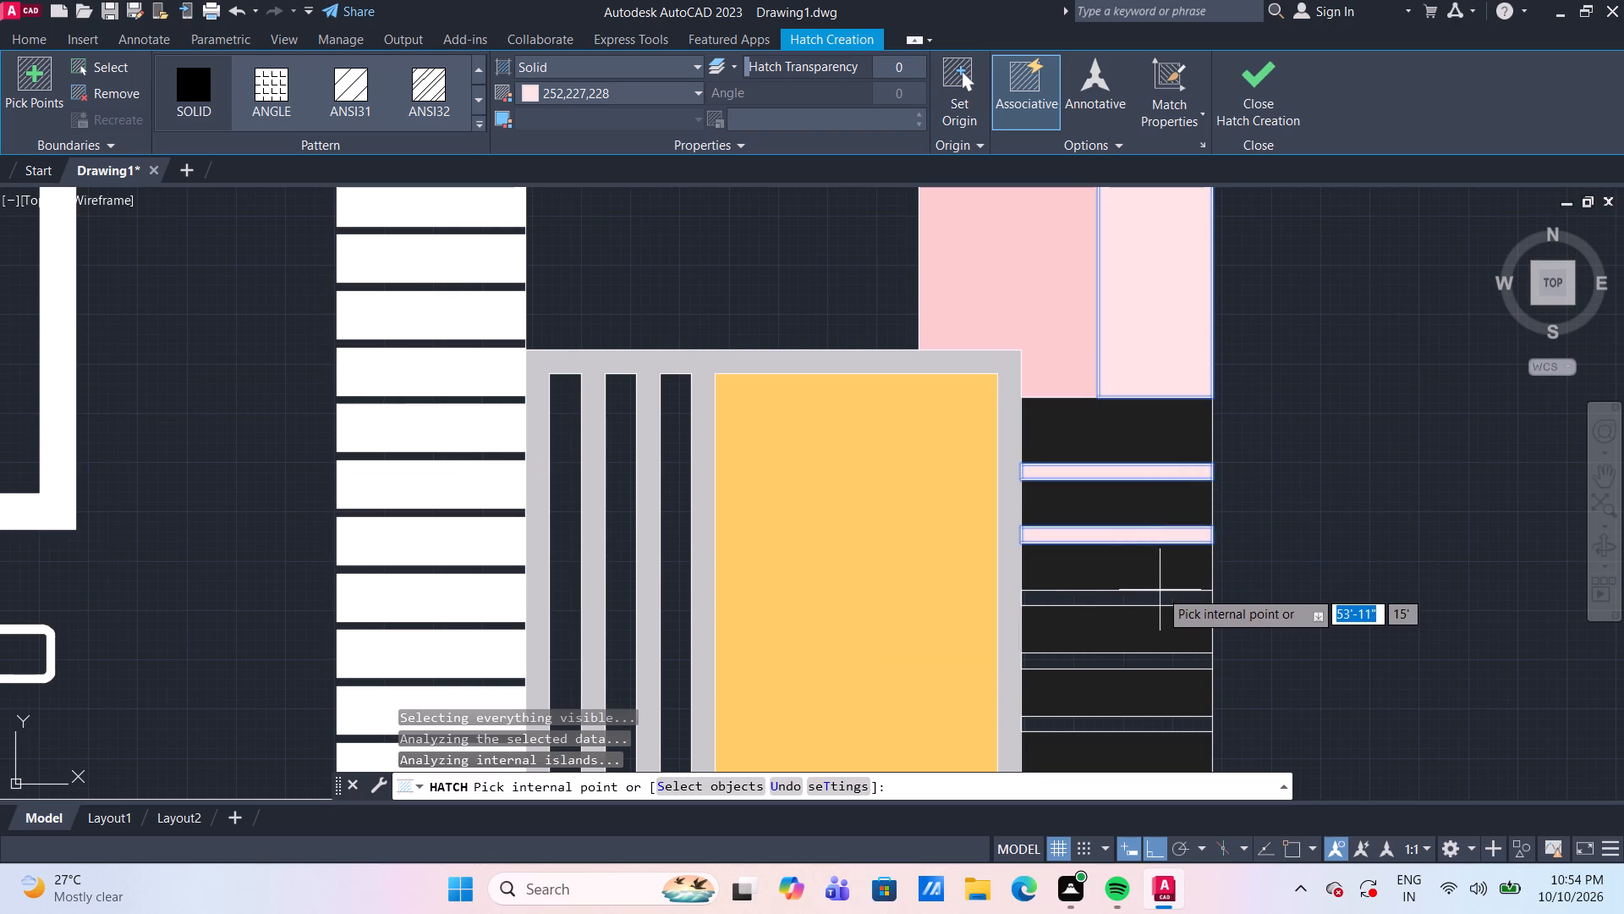
left_click(1160, 595)
left_click(1174, 660)
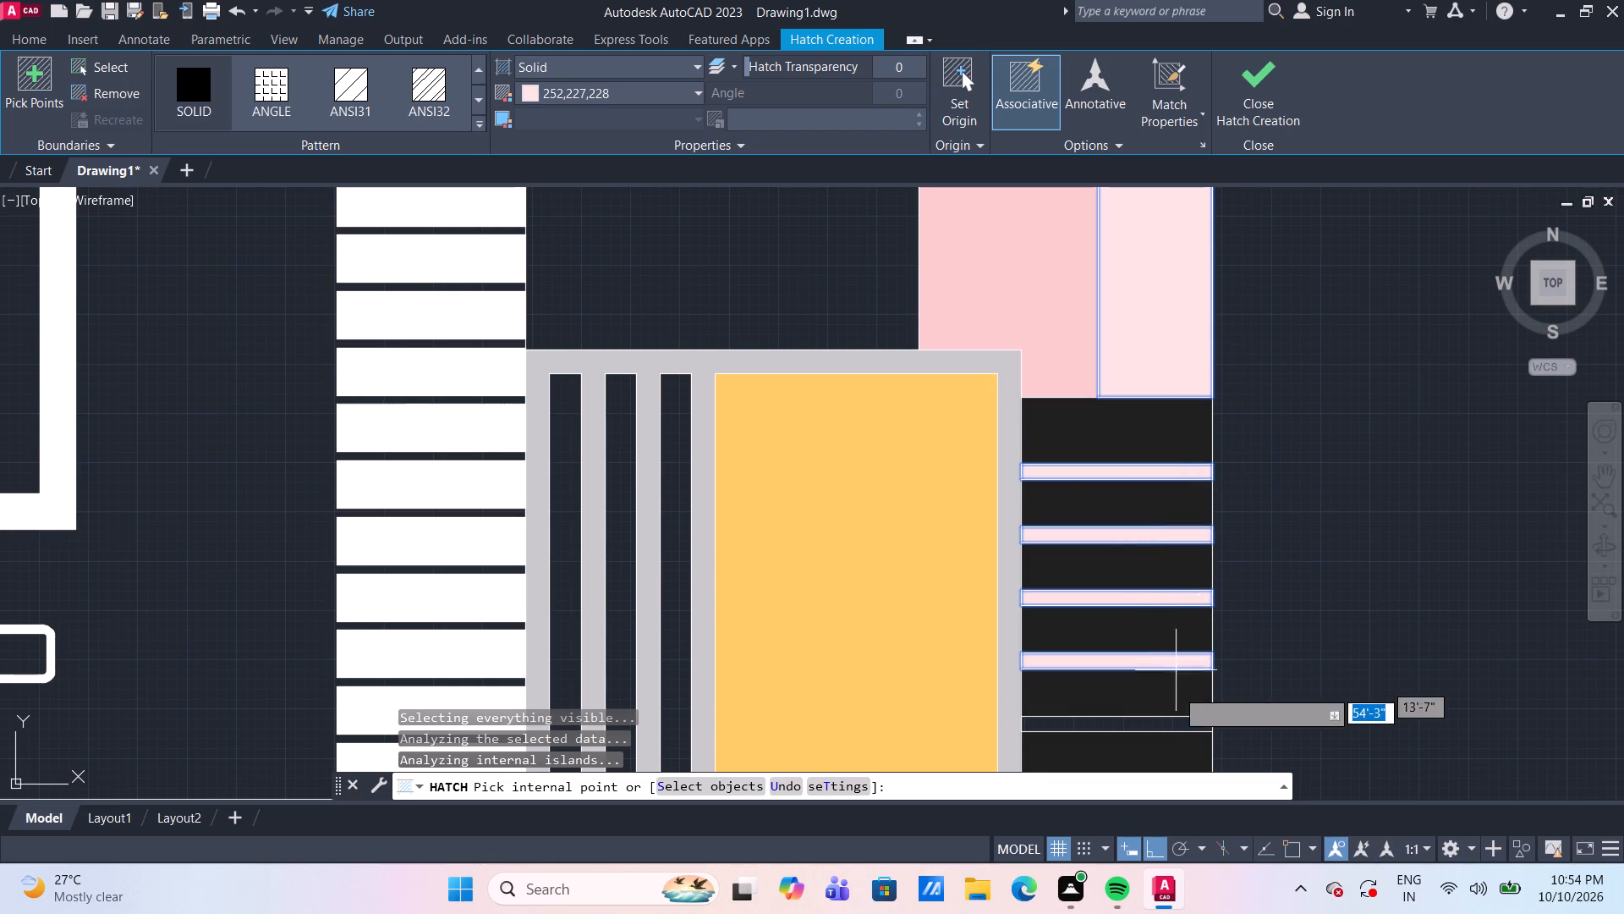
left_click(1176, 728)
scroll(1224, 669, "down", 3)
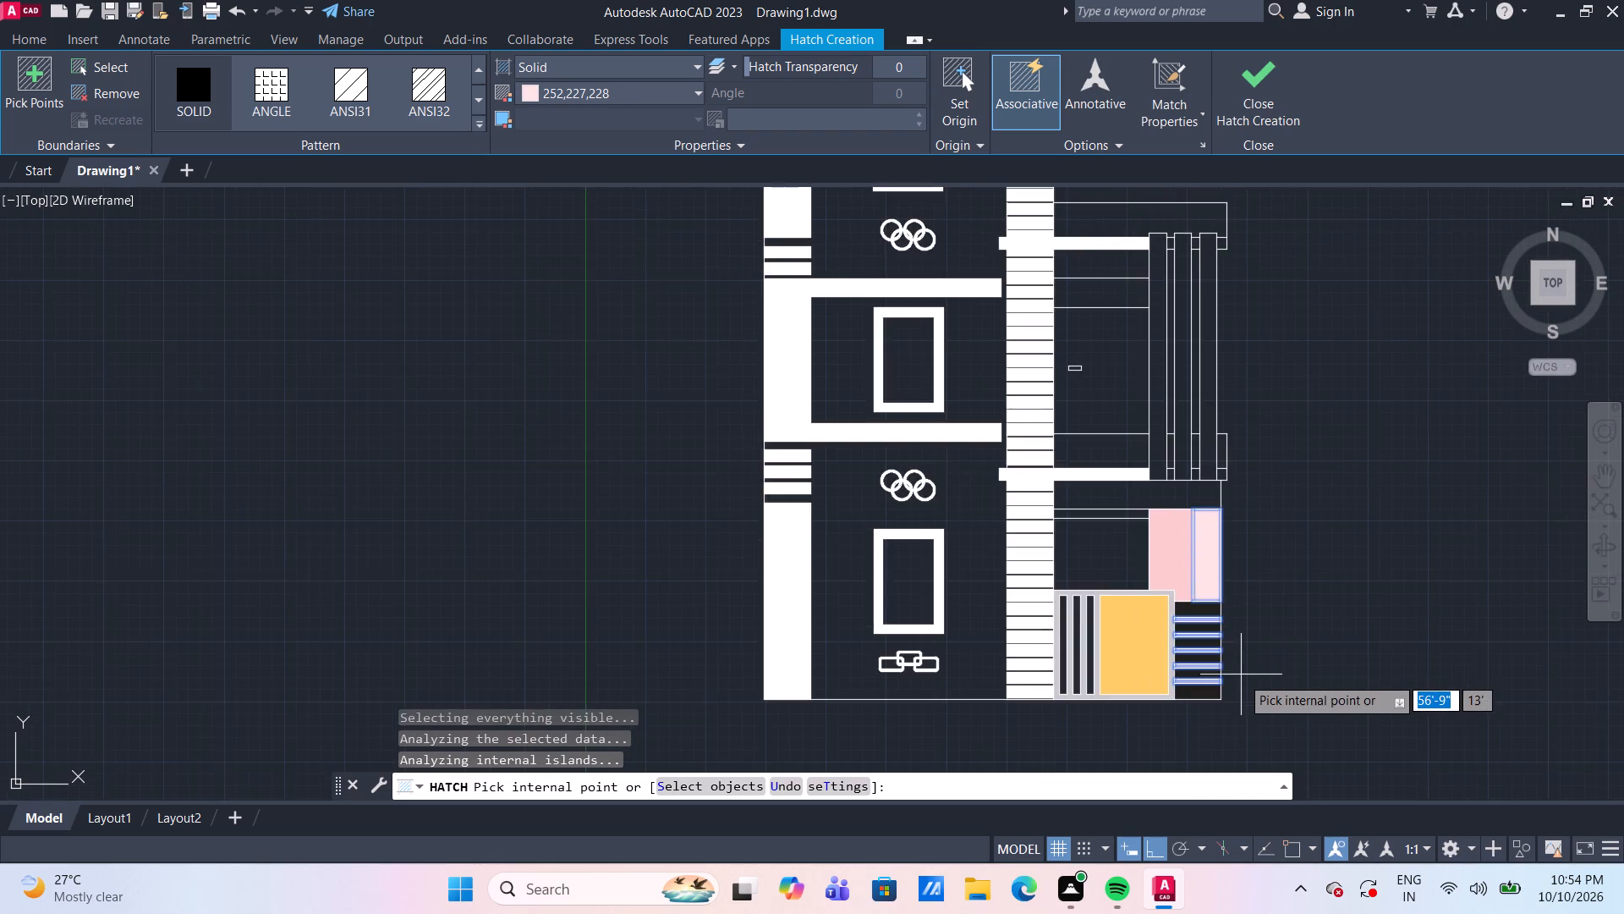
scroll(1241, 692, "up", 3)
key("Escape")
Shorten the pink panel's inner vertical line by 10" from its top, ending it at the lower horizontal line.
scroll(1247, 684, "down", 3)
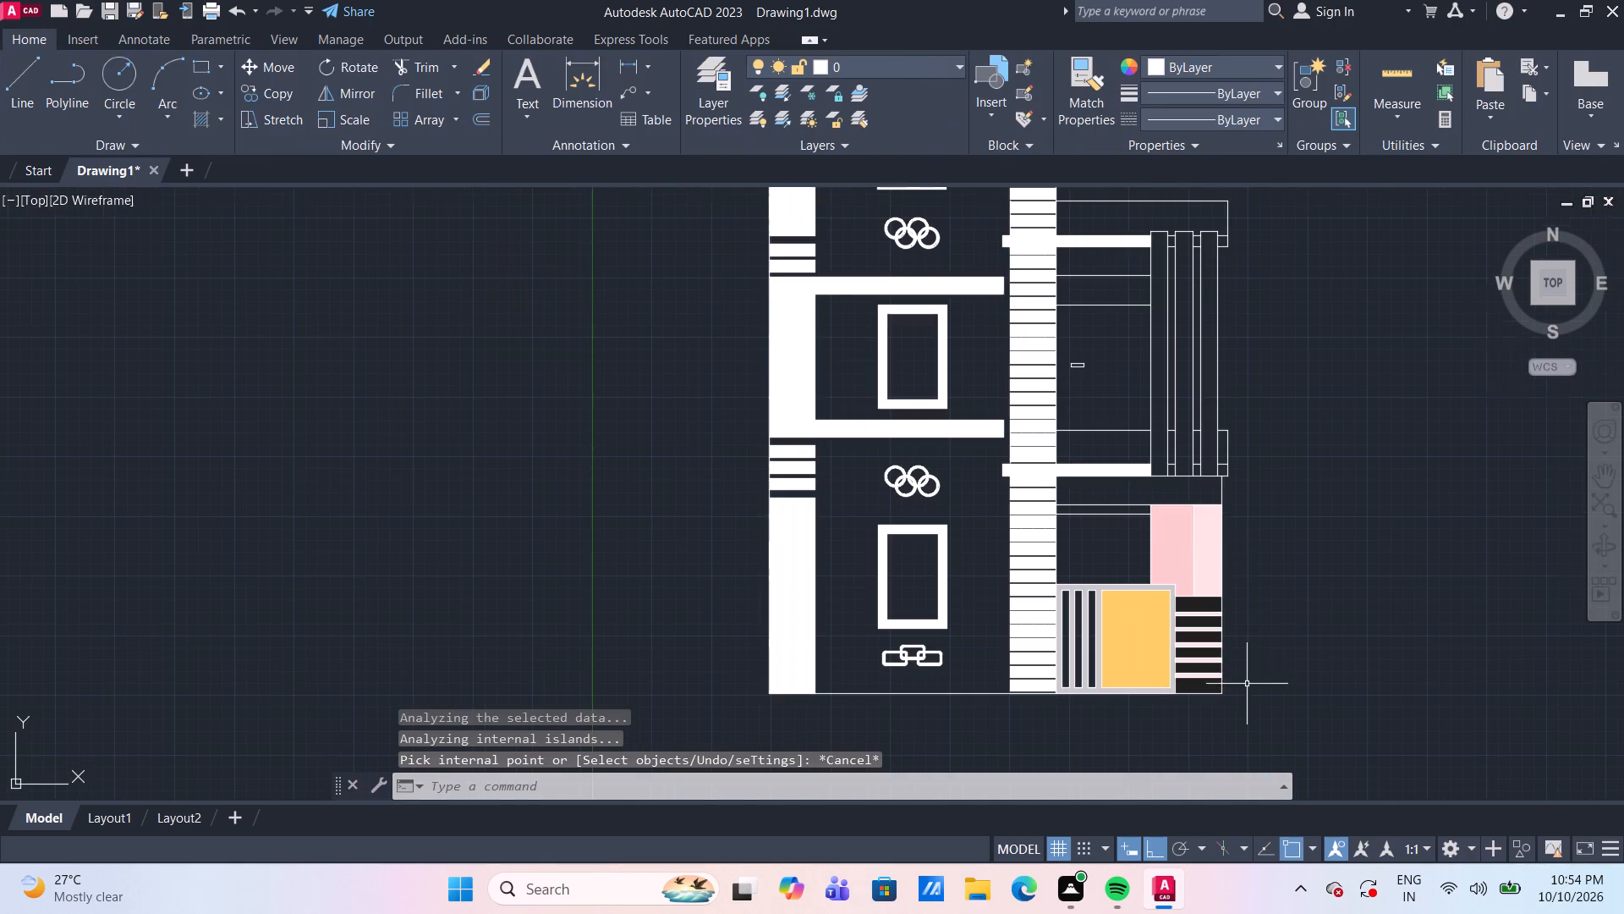
scroll(1259, 700, "up", 1)
middle_click_drag(1259, 700, 1177, 658)
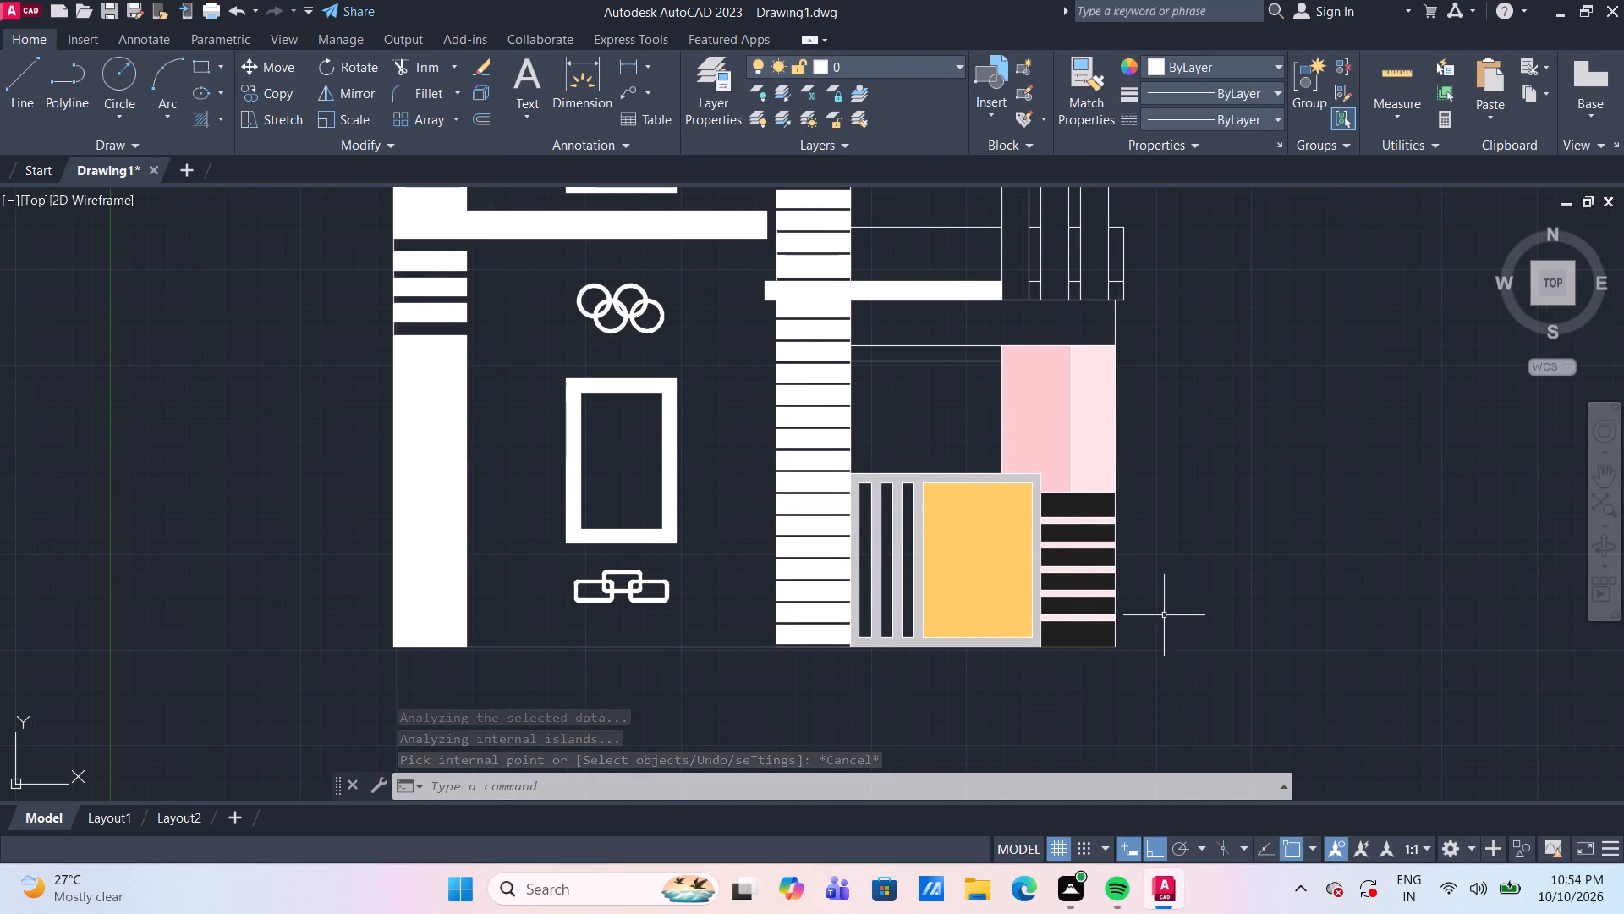
scroll(937, 365, "up", 3)
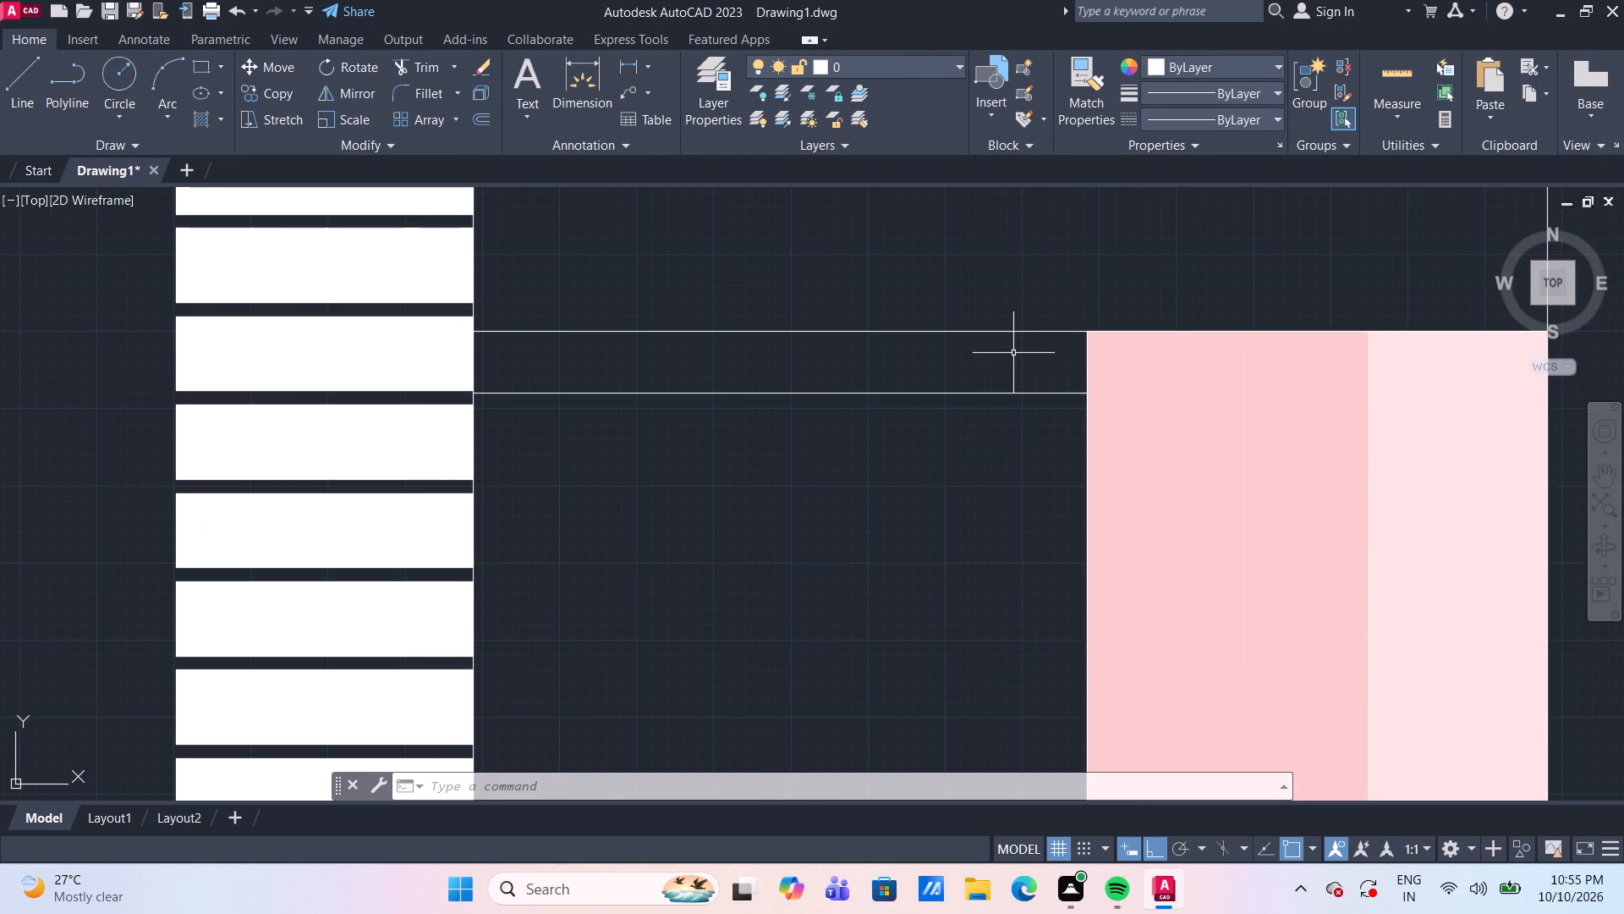
left_click(1087, 366)
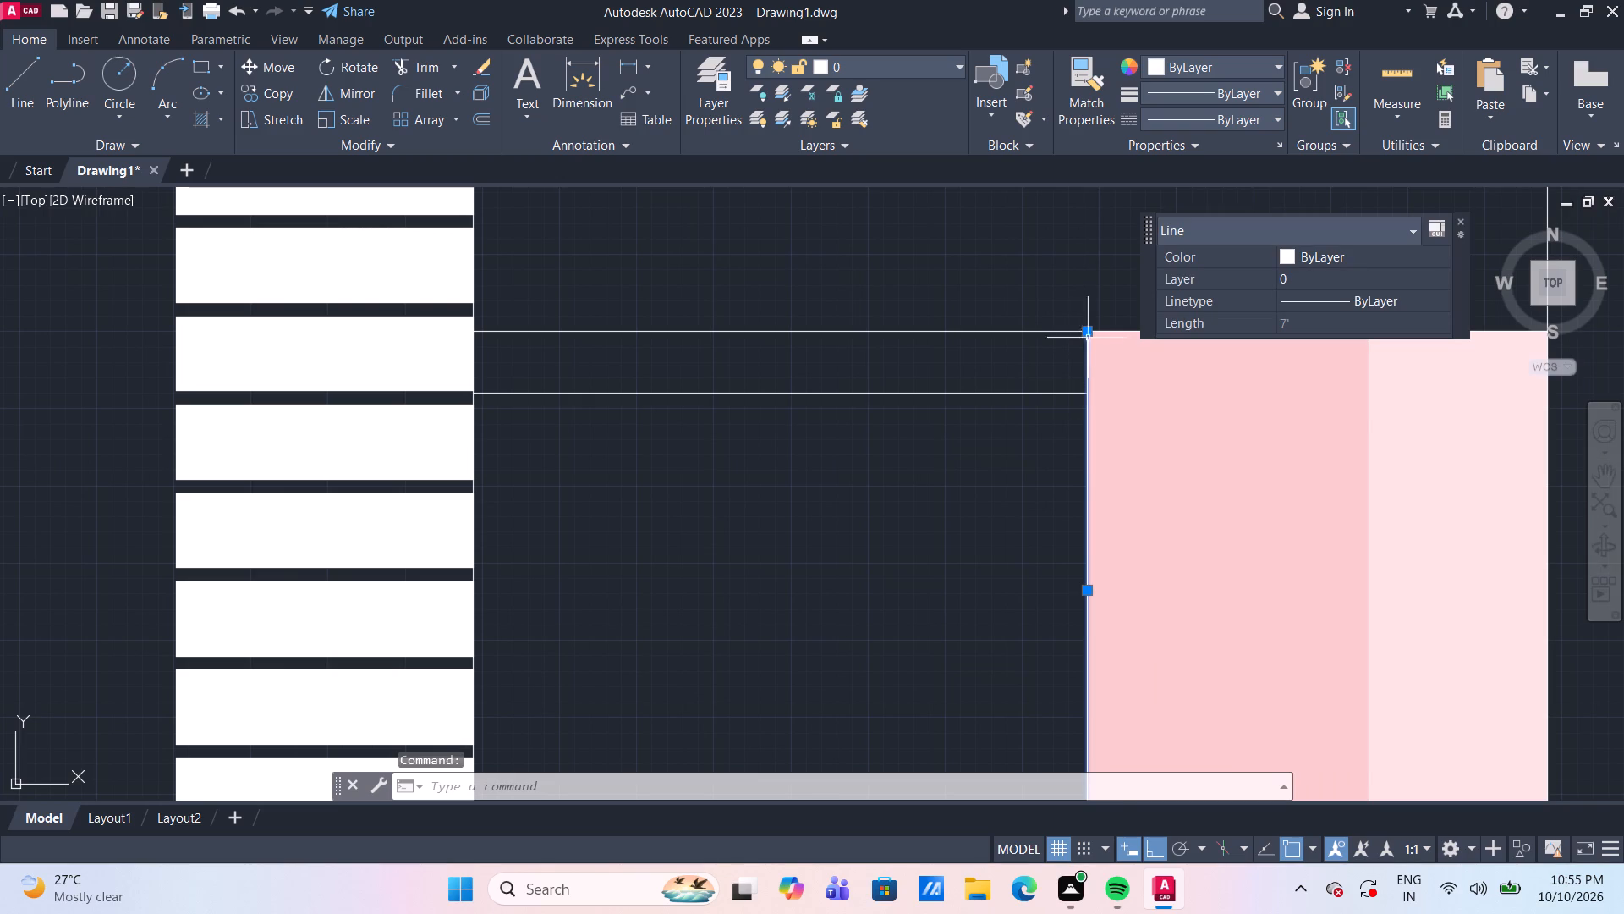
left_click(1090, 328)
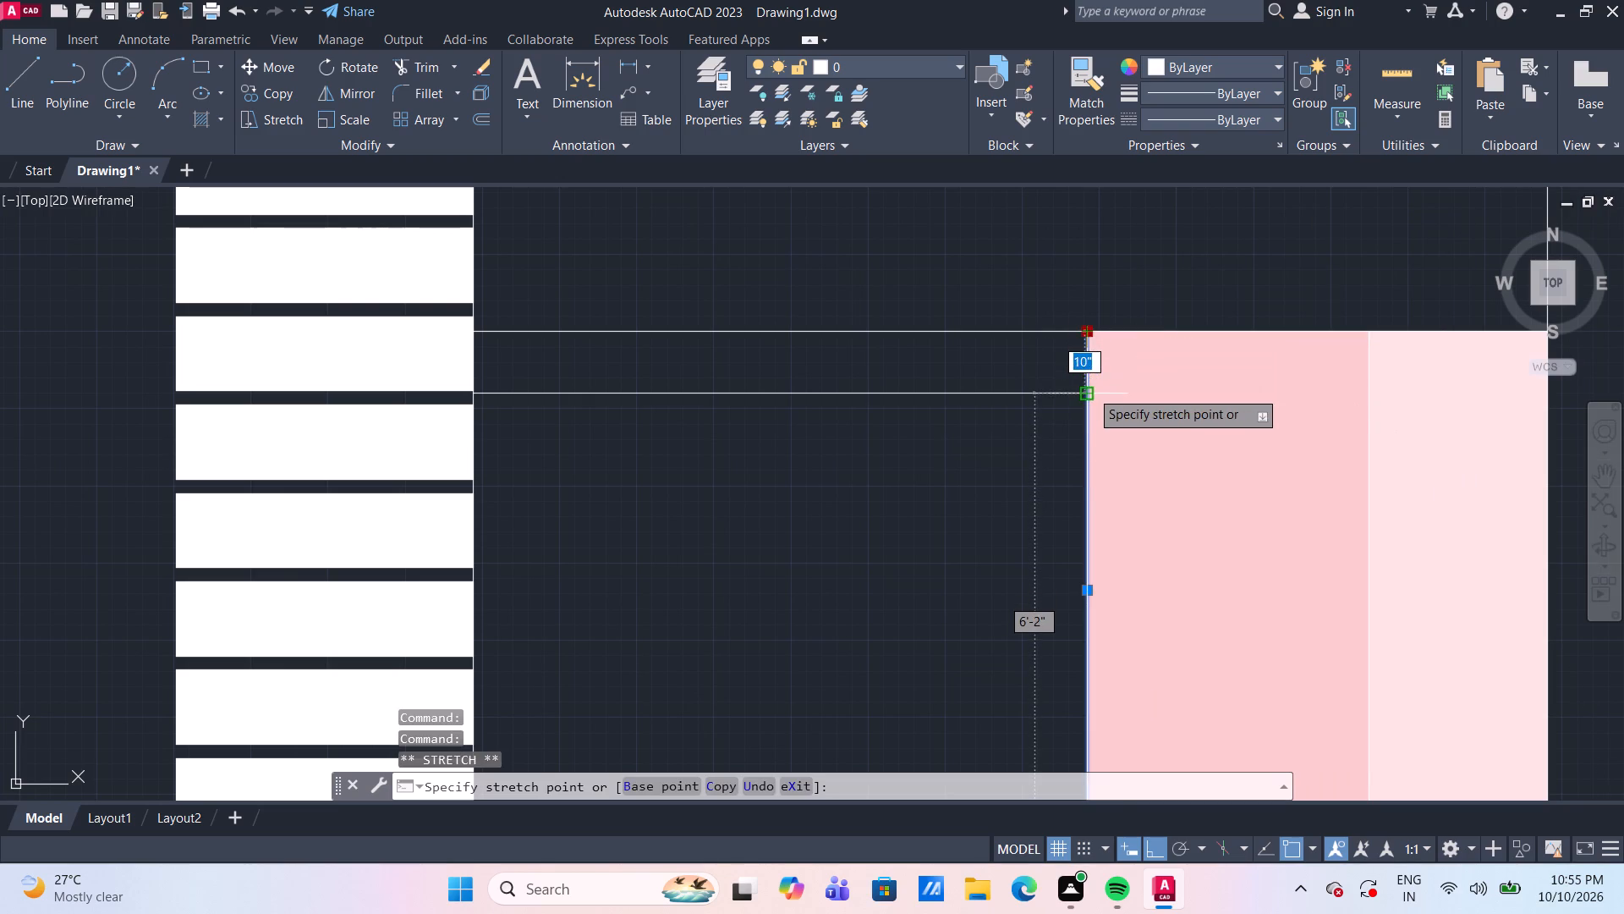
left_click(1090, 390)
key("Escape")
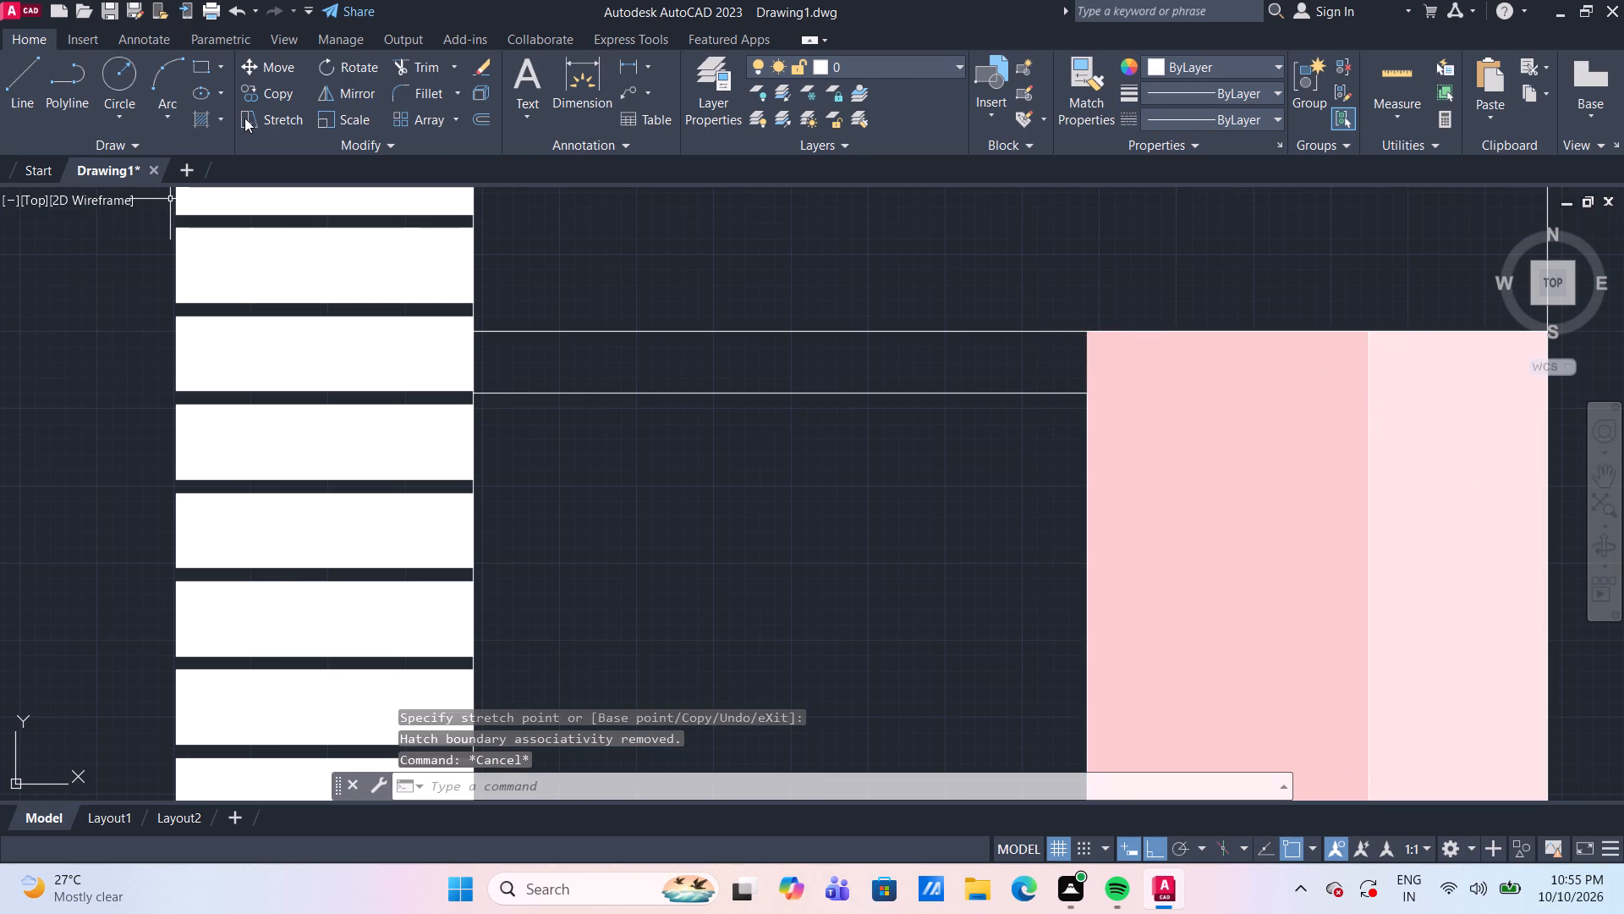
Hatch the thin horizontal band between the striped column and the pink panel in solid 250,204,205.
left_click(205, 118)
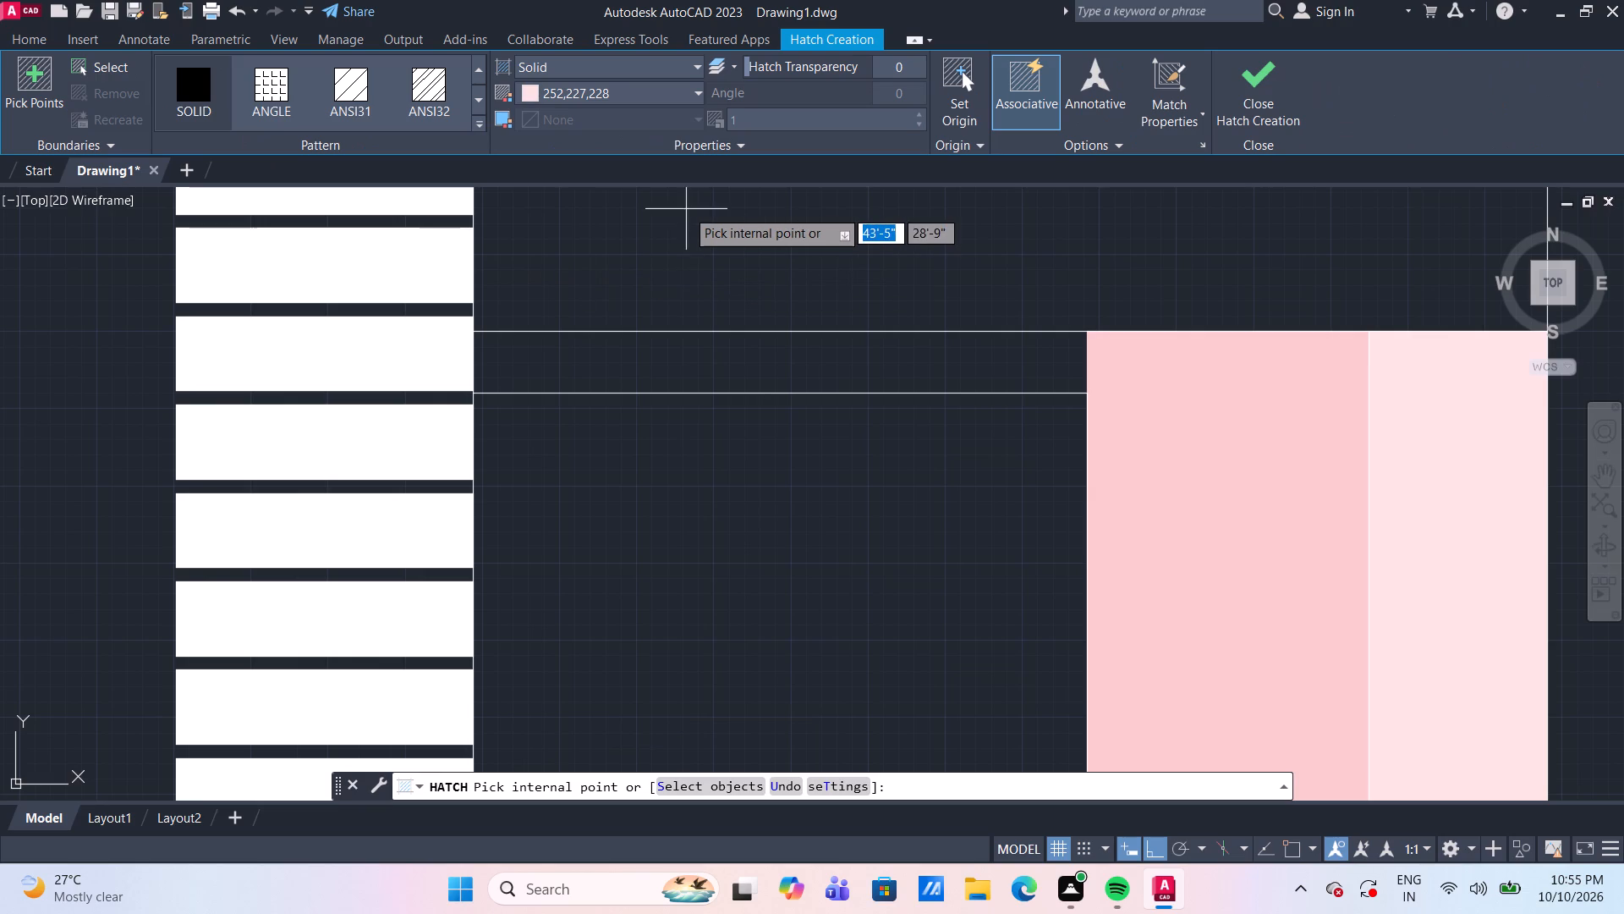
left_click(638, 84)
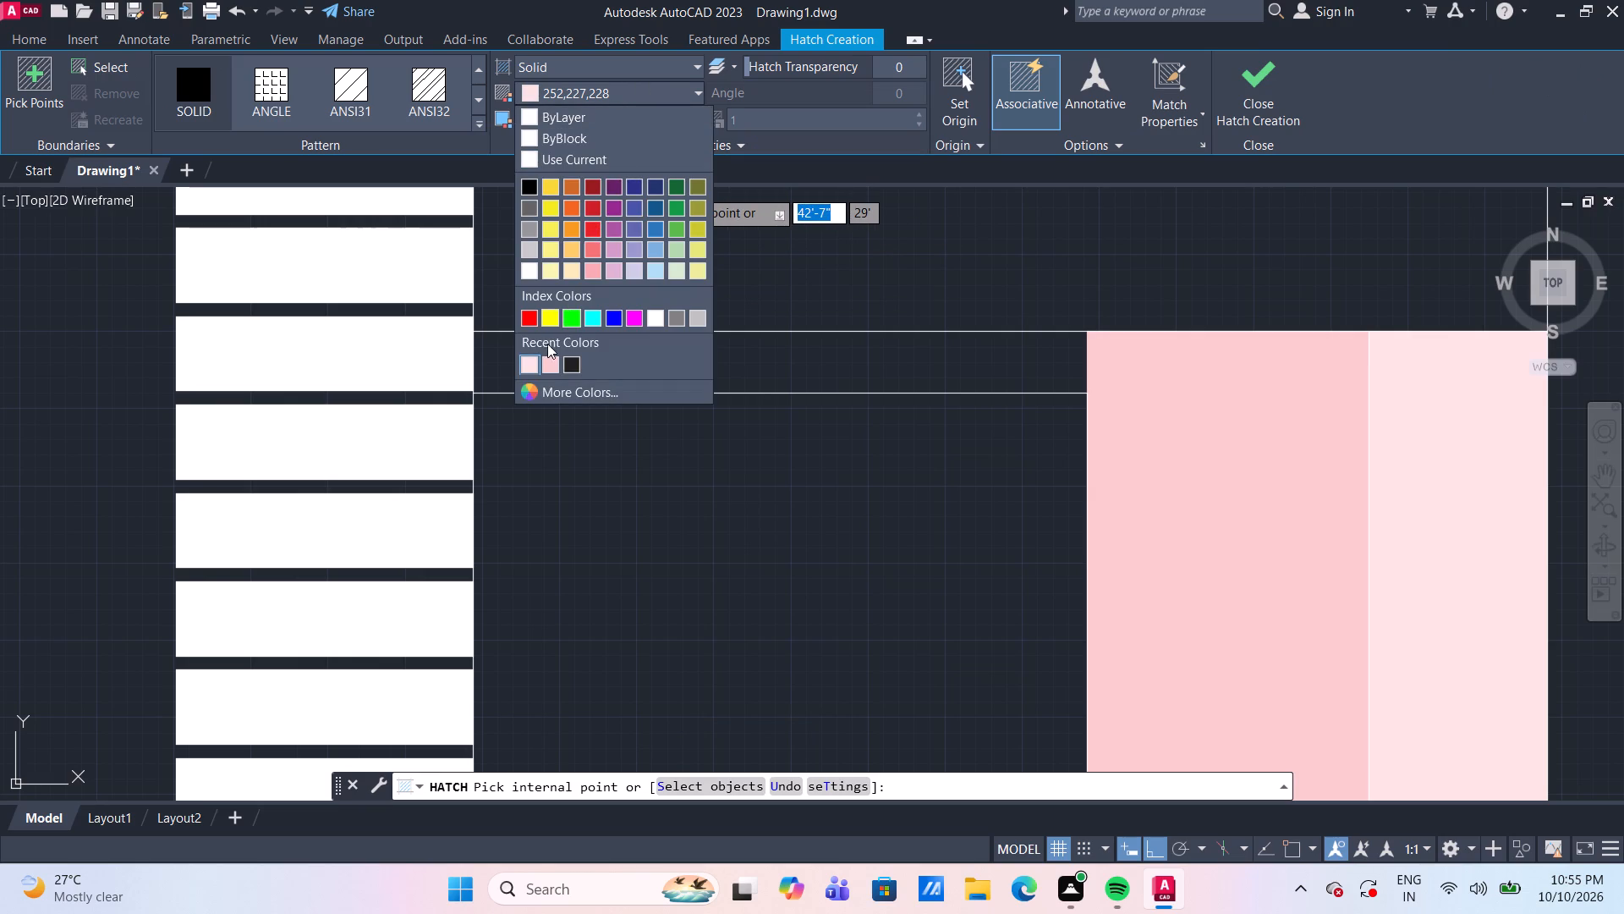
left_click(548, 366)
left_click(819, 371)
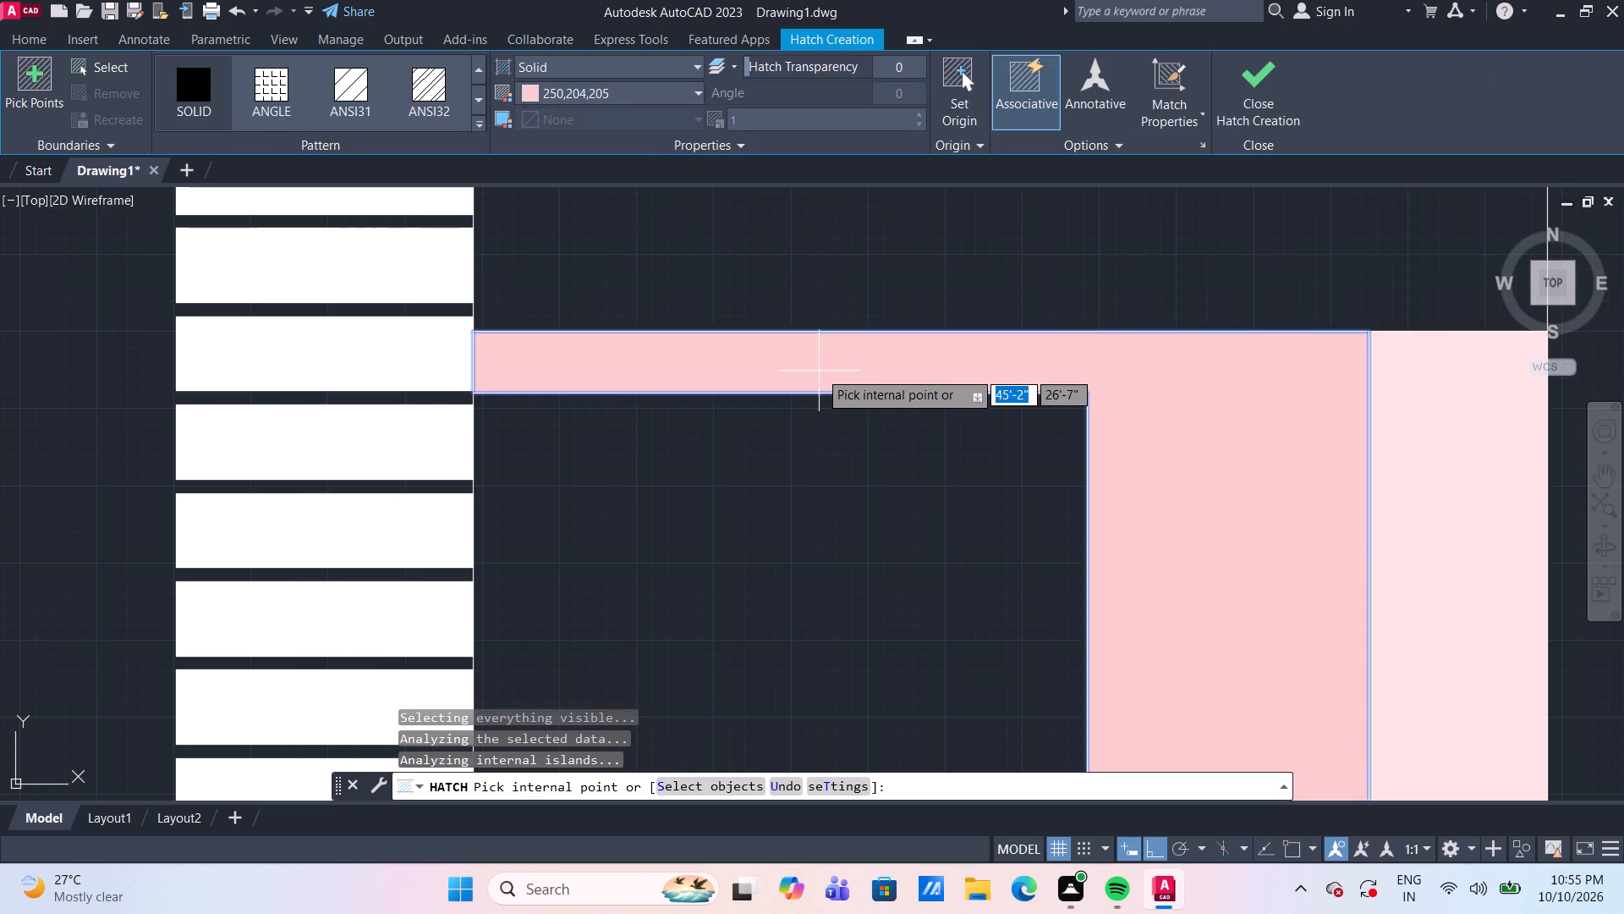
key("Escape")
Move the small rectangle about 17'-9" straight down into the empty panel above the gate.
scroll(869, 296, "down", 2)
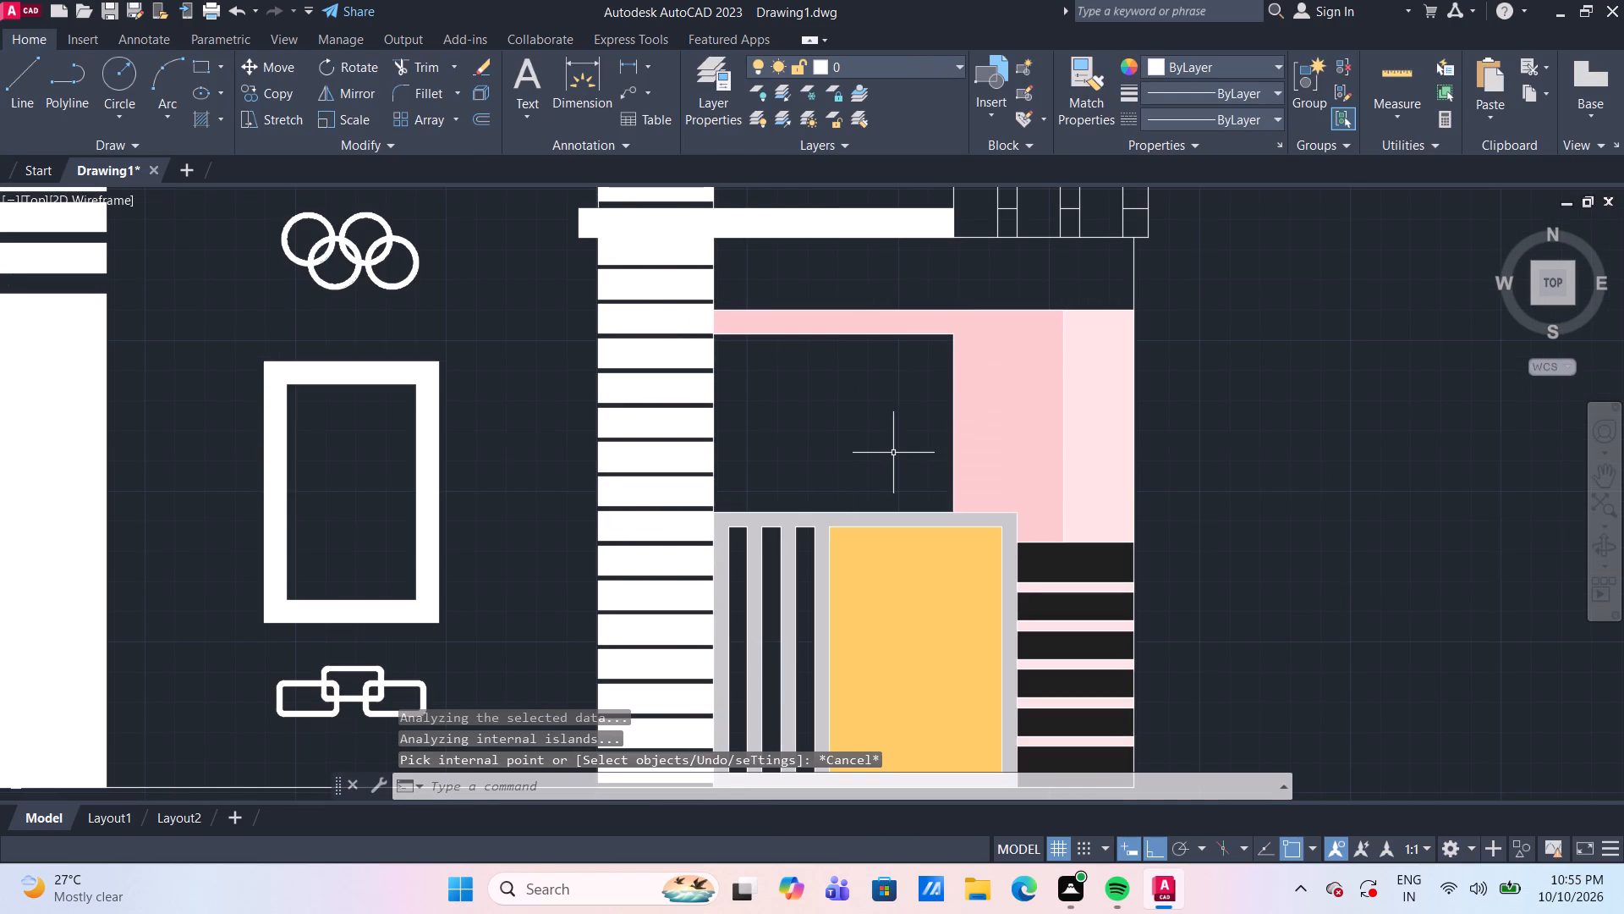
scroll(893, 453, "down", 2)
scroll(862, 247, "up", 2)
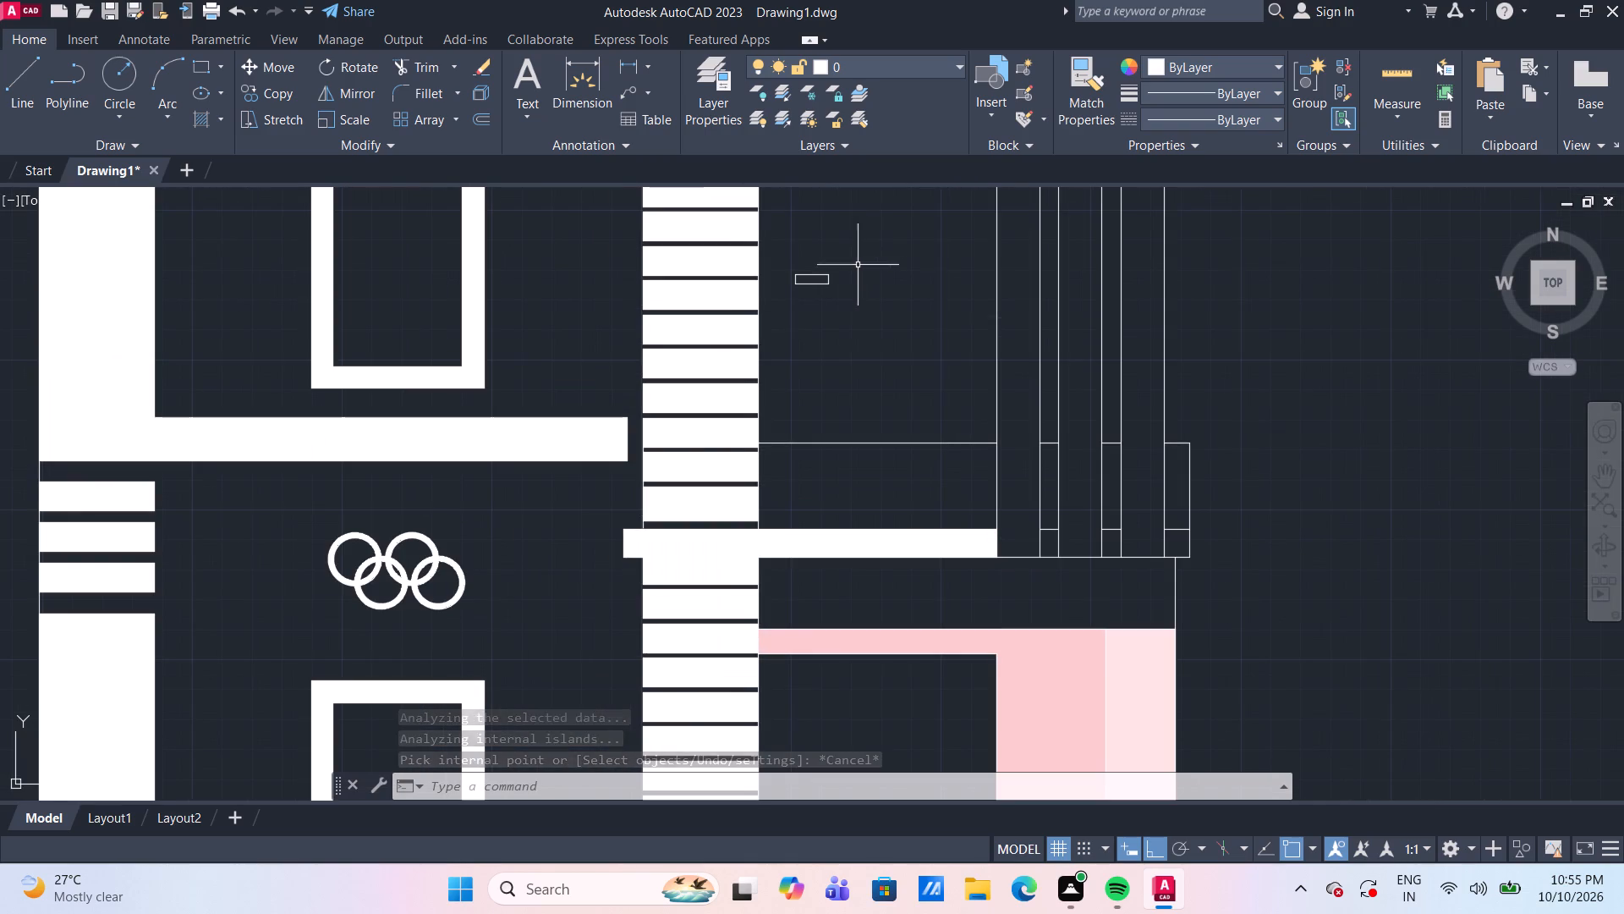
left_click_drag(846, 314, 837, 304)
left_click(779, 245)
type("m")
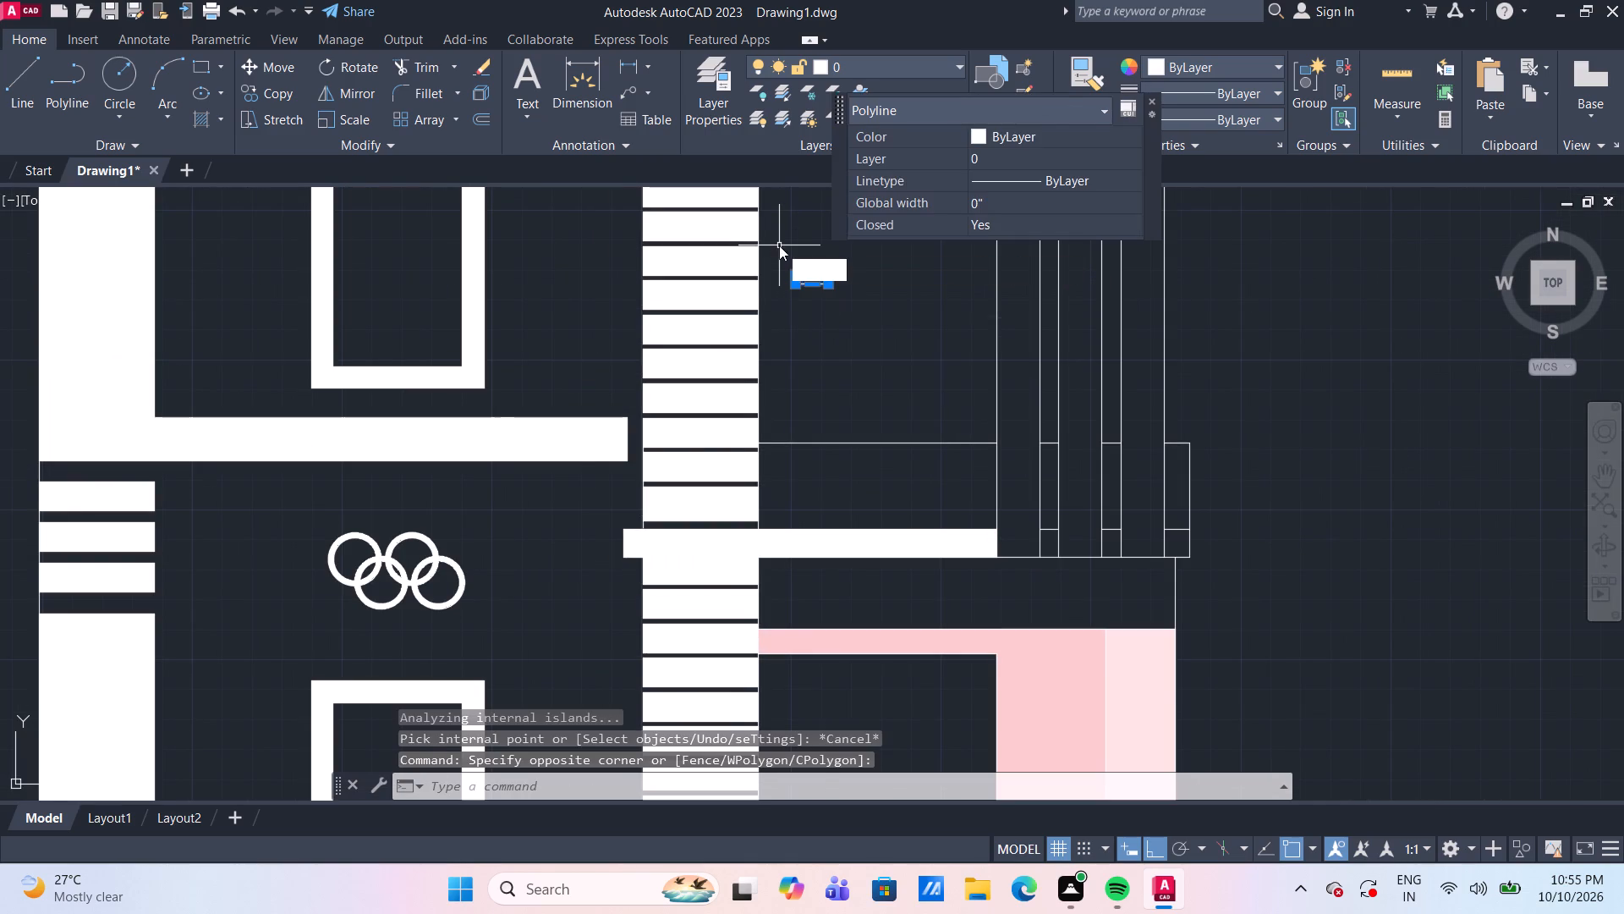
key("space")
left_click(790, 272)
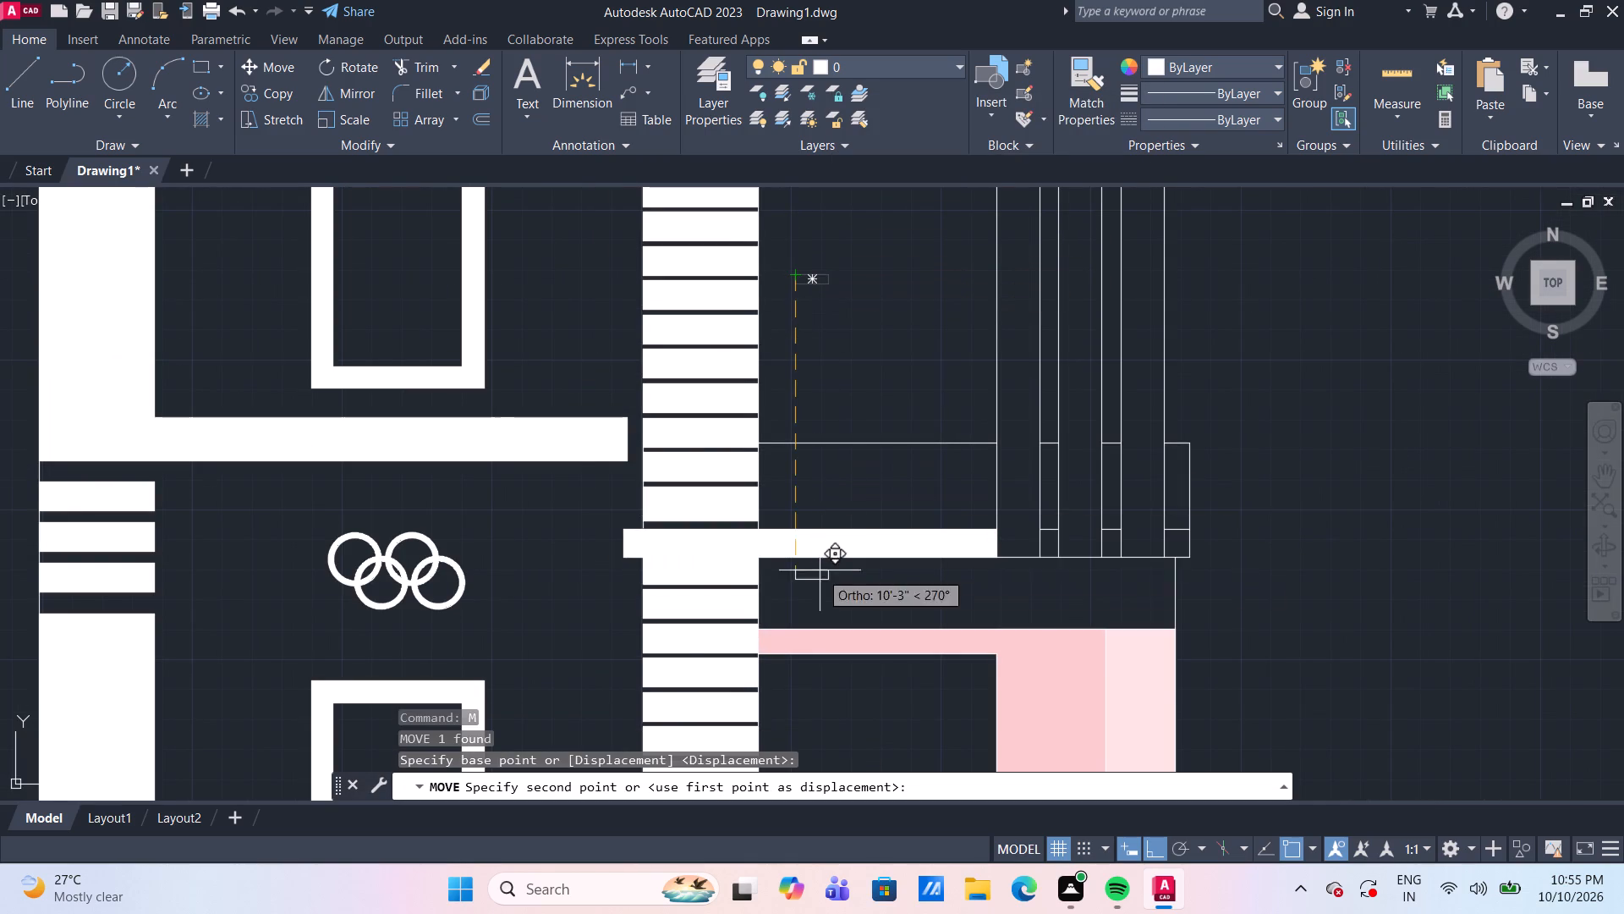
scroll(817, 619, "down", 2)
scroll(815, 658, "up", 3)
middle_click_drag(815, 661, 820, 514)
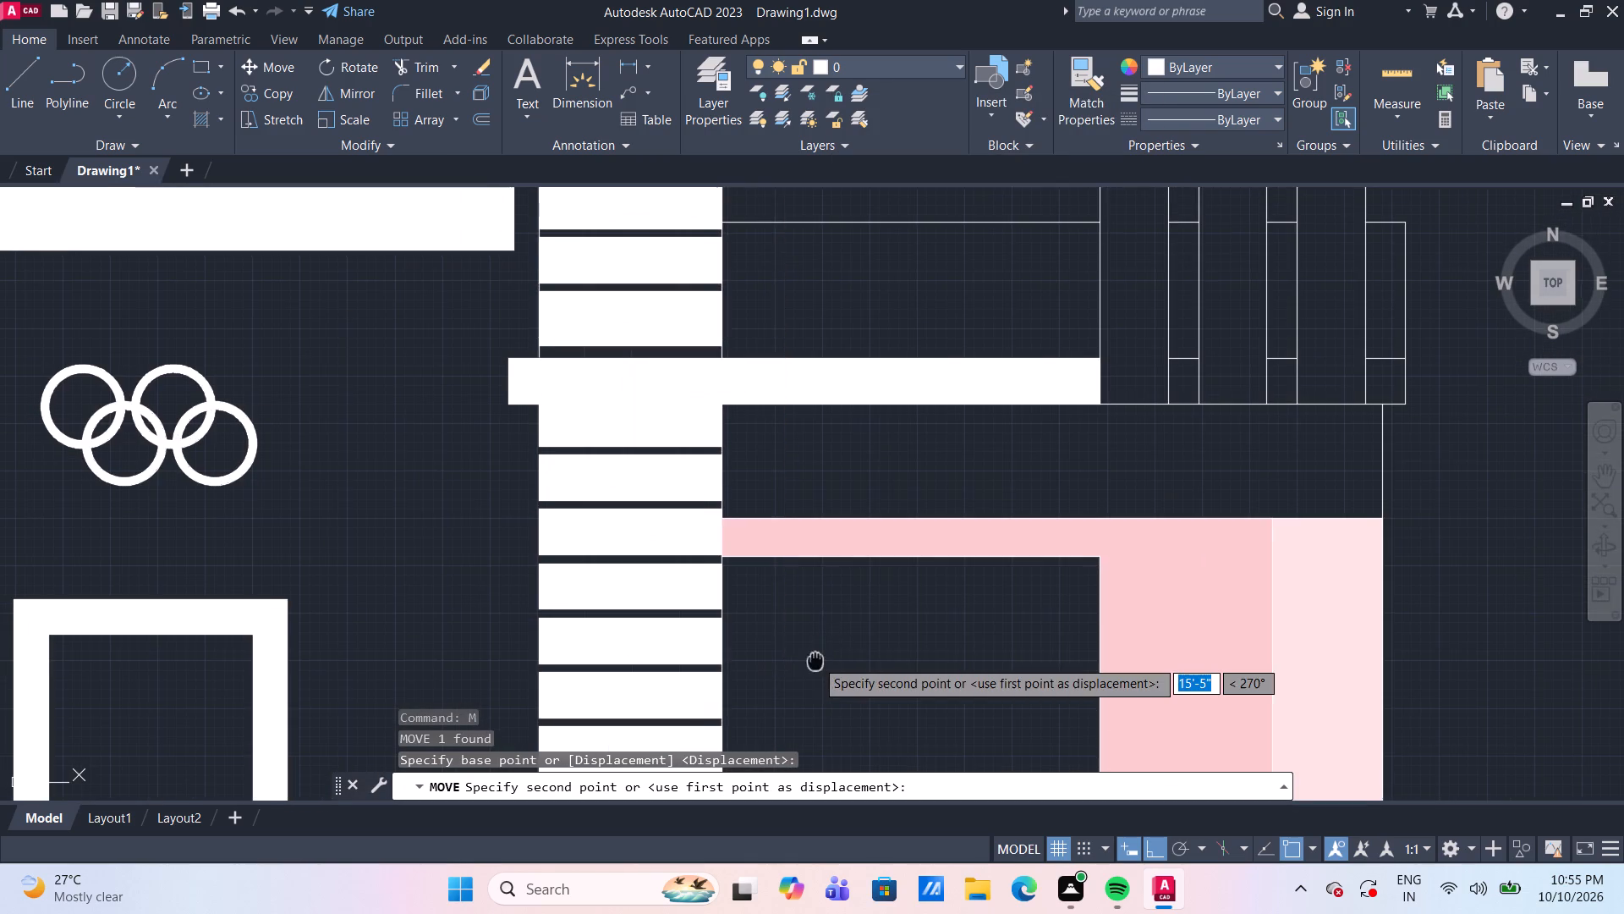
middle_click_drag(820, 514, 820, 456)
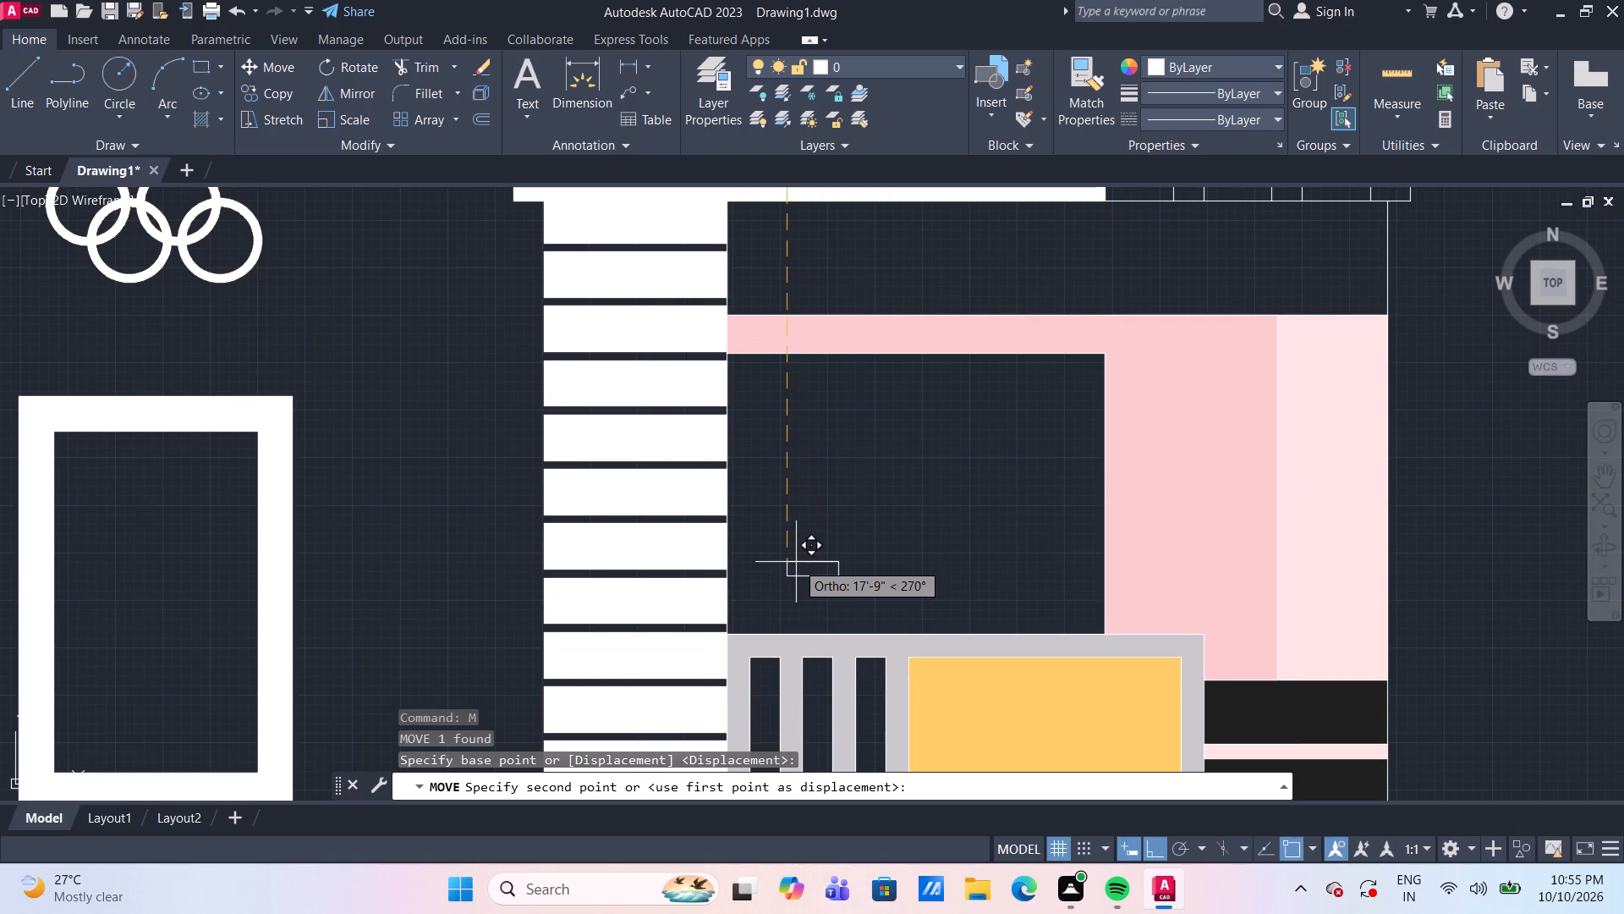
left_click(796, 562)
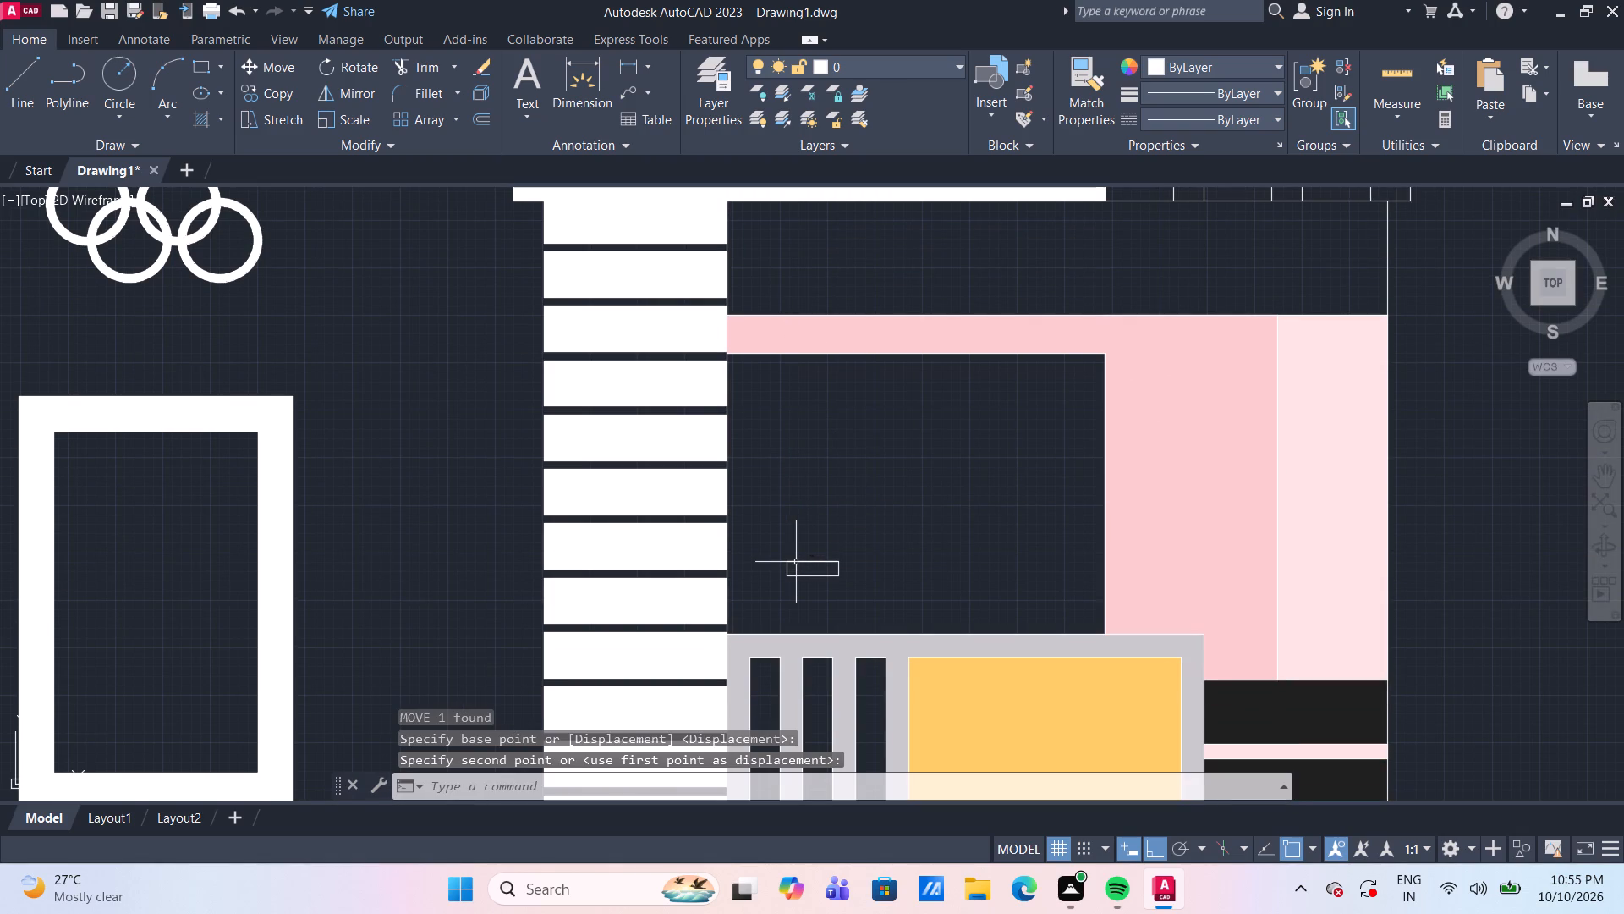
Hatch the empty panel above the gate in solid index color 34, leaving the small rectangle inside it unfilled.
left_click(200, 119)
left_click(642, 96)
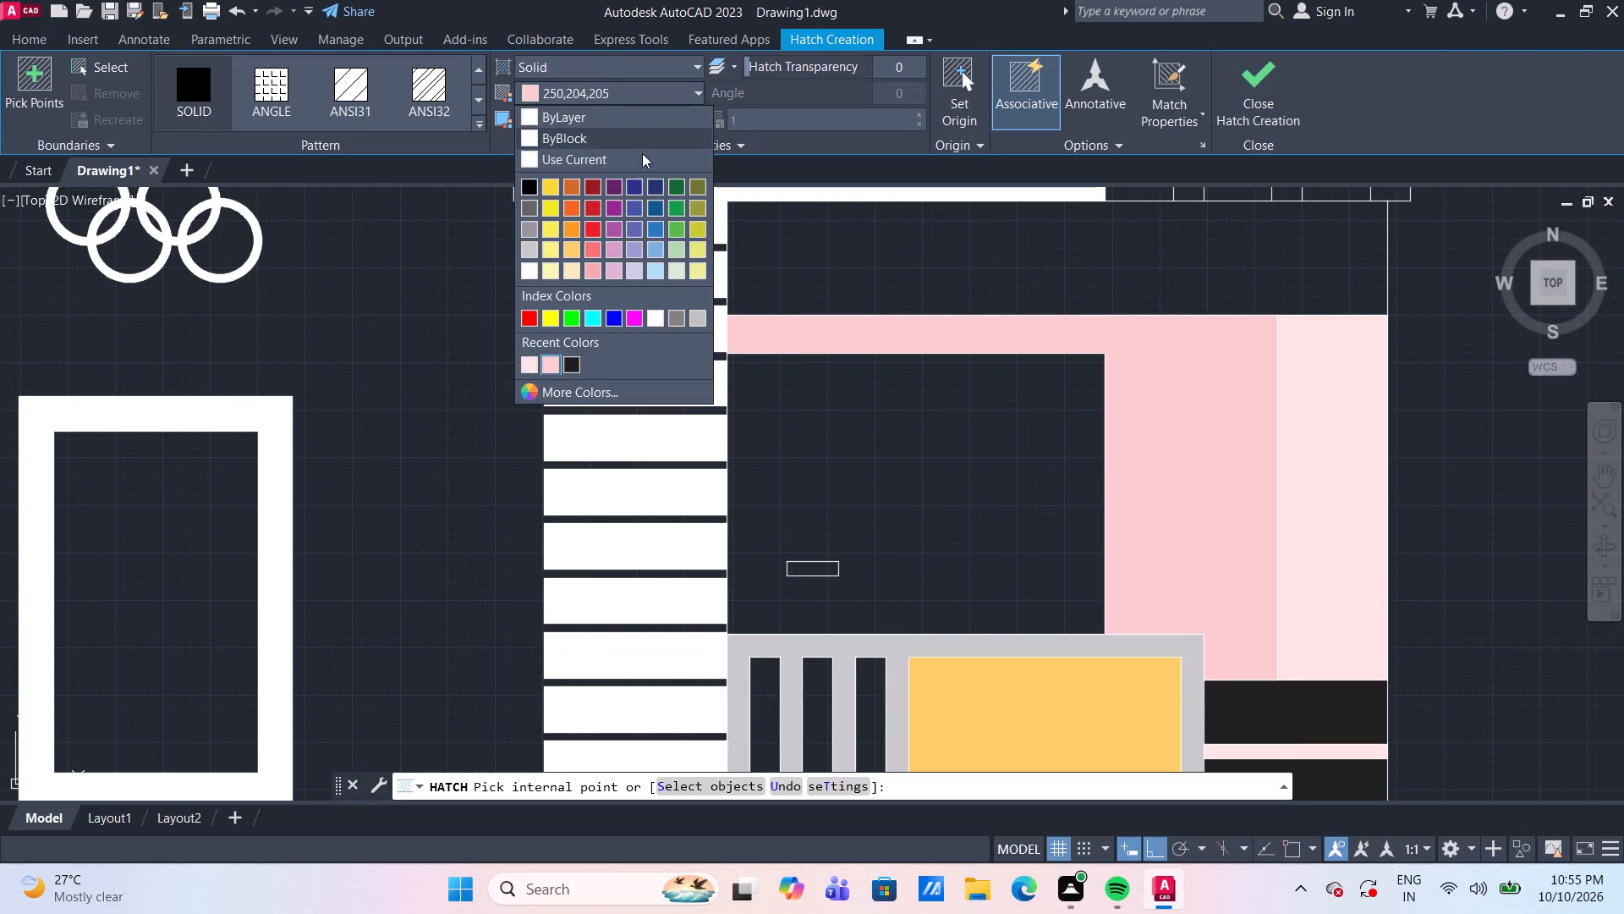
left_click(592, 393)
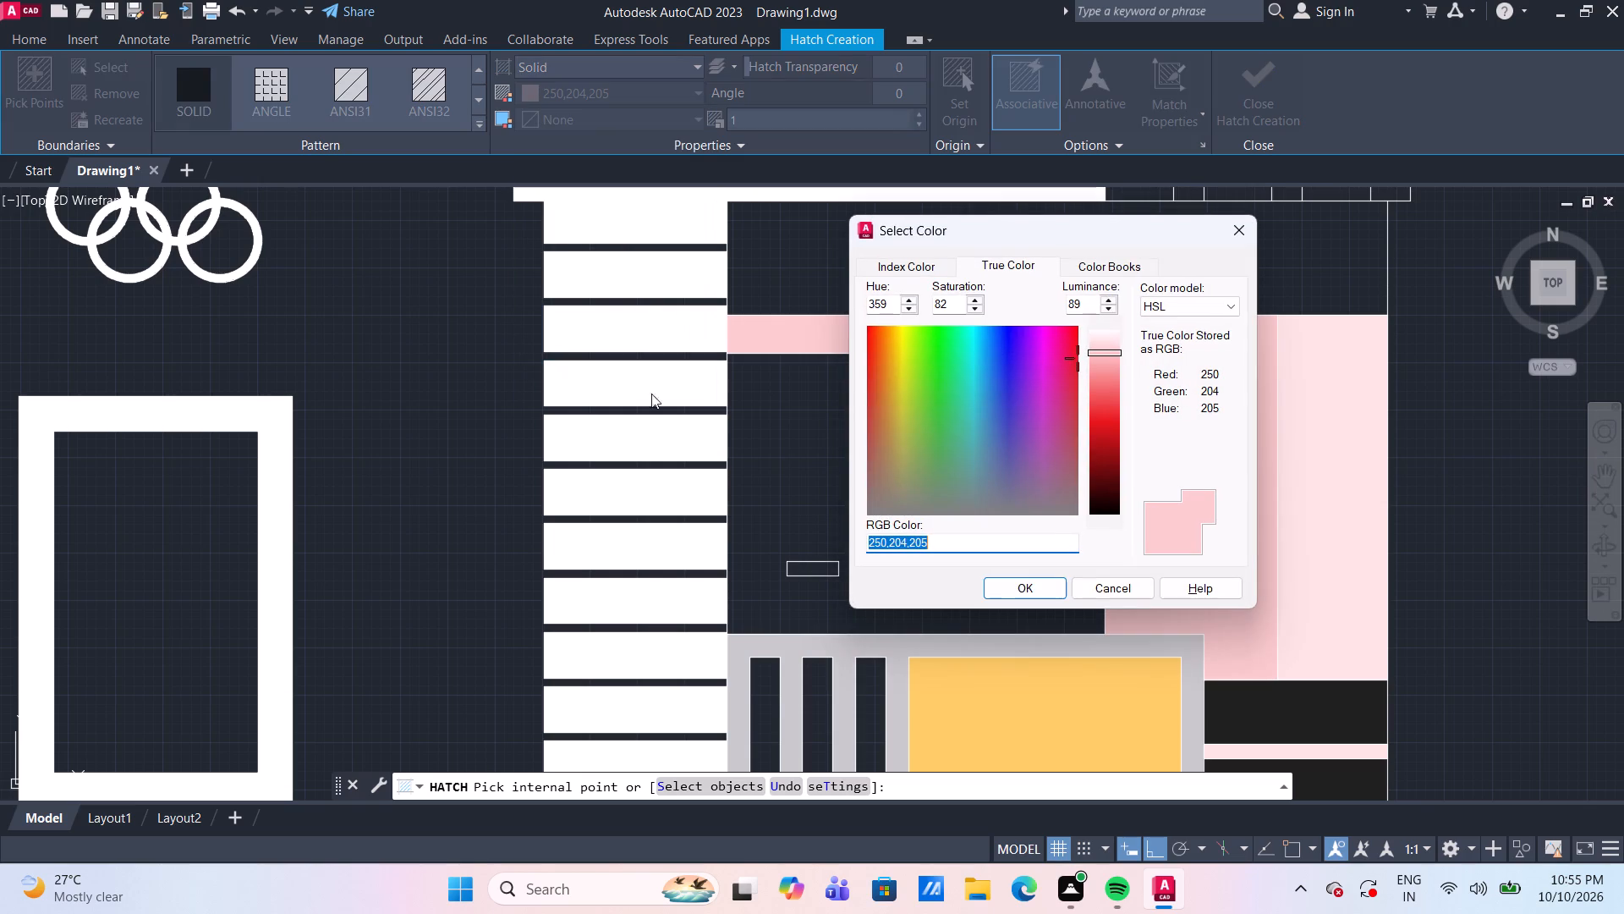
left_click(920, 265)
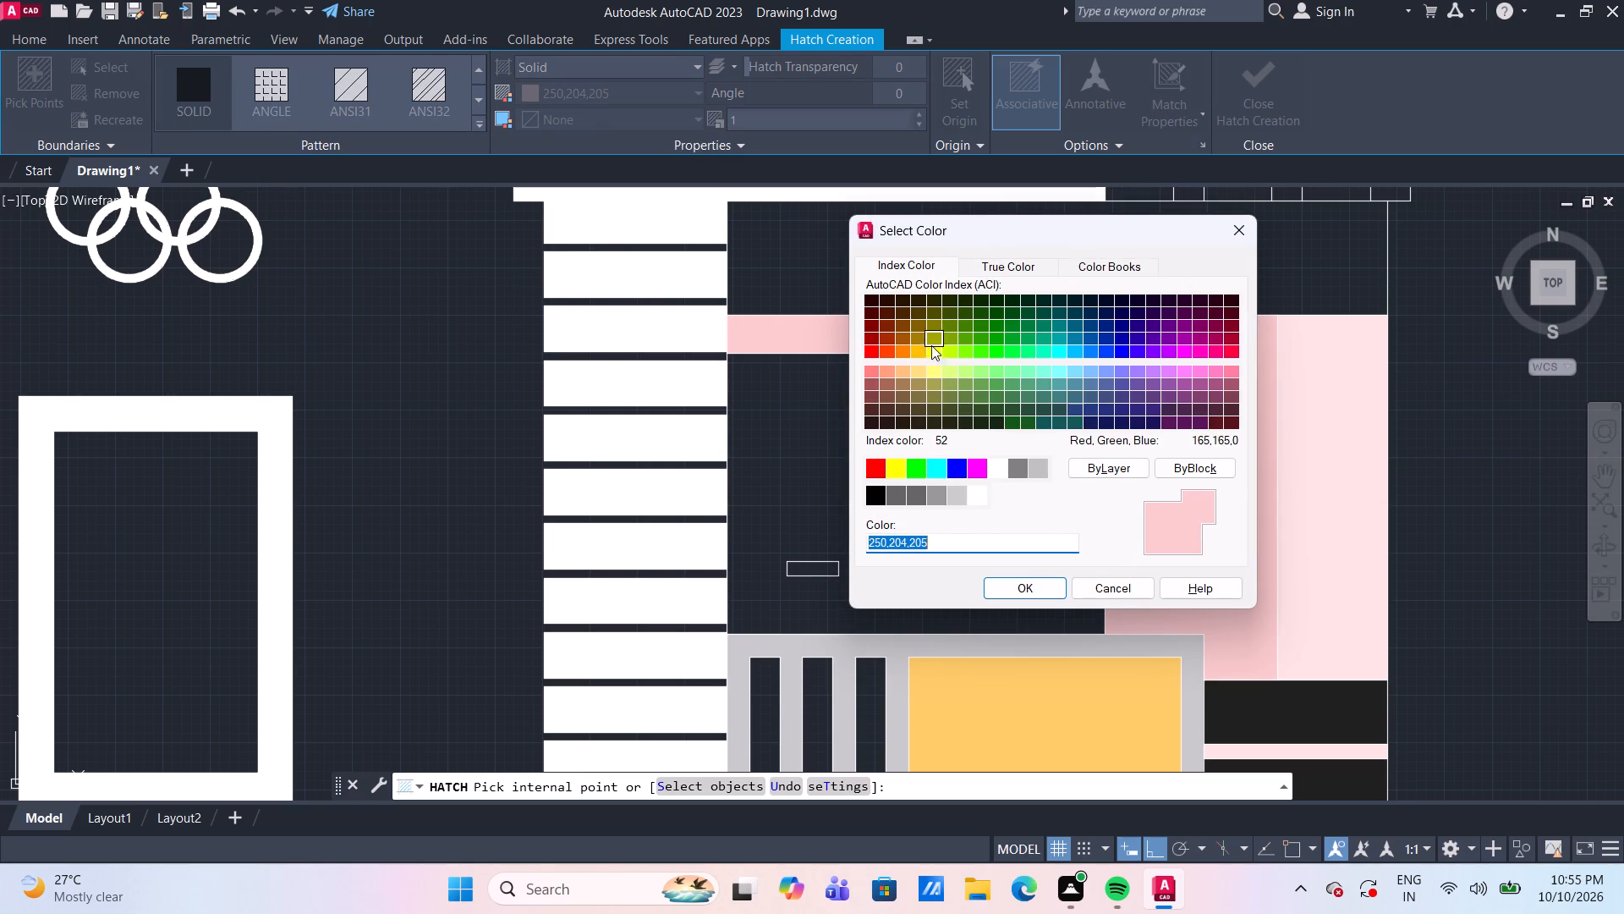
left_click(898, 326)
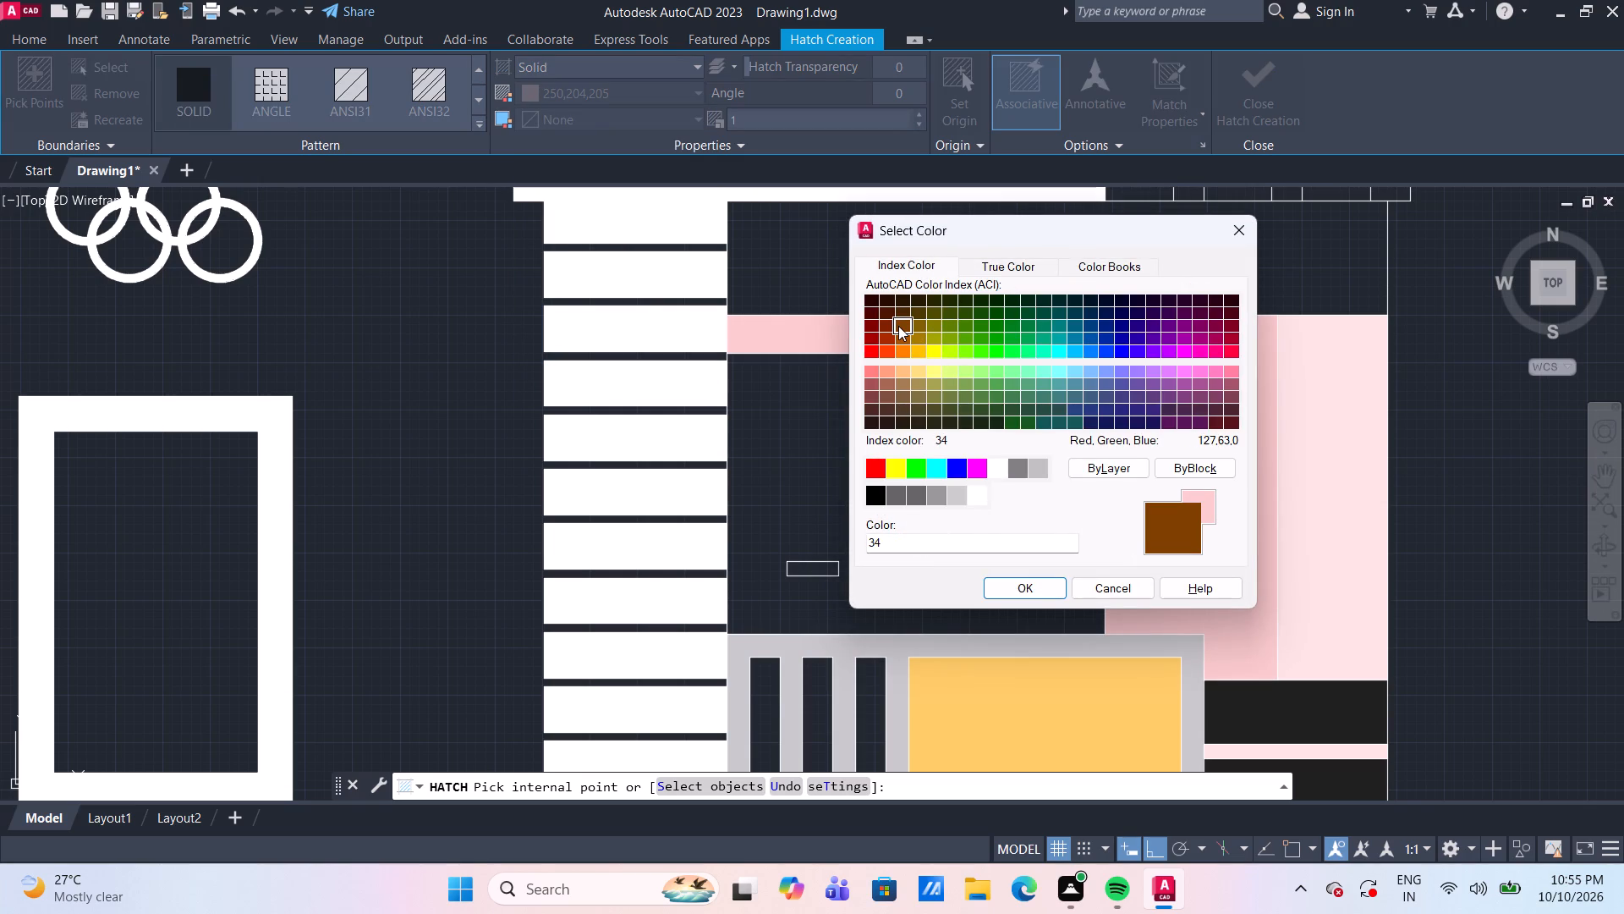
left_click(1025, 583)
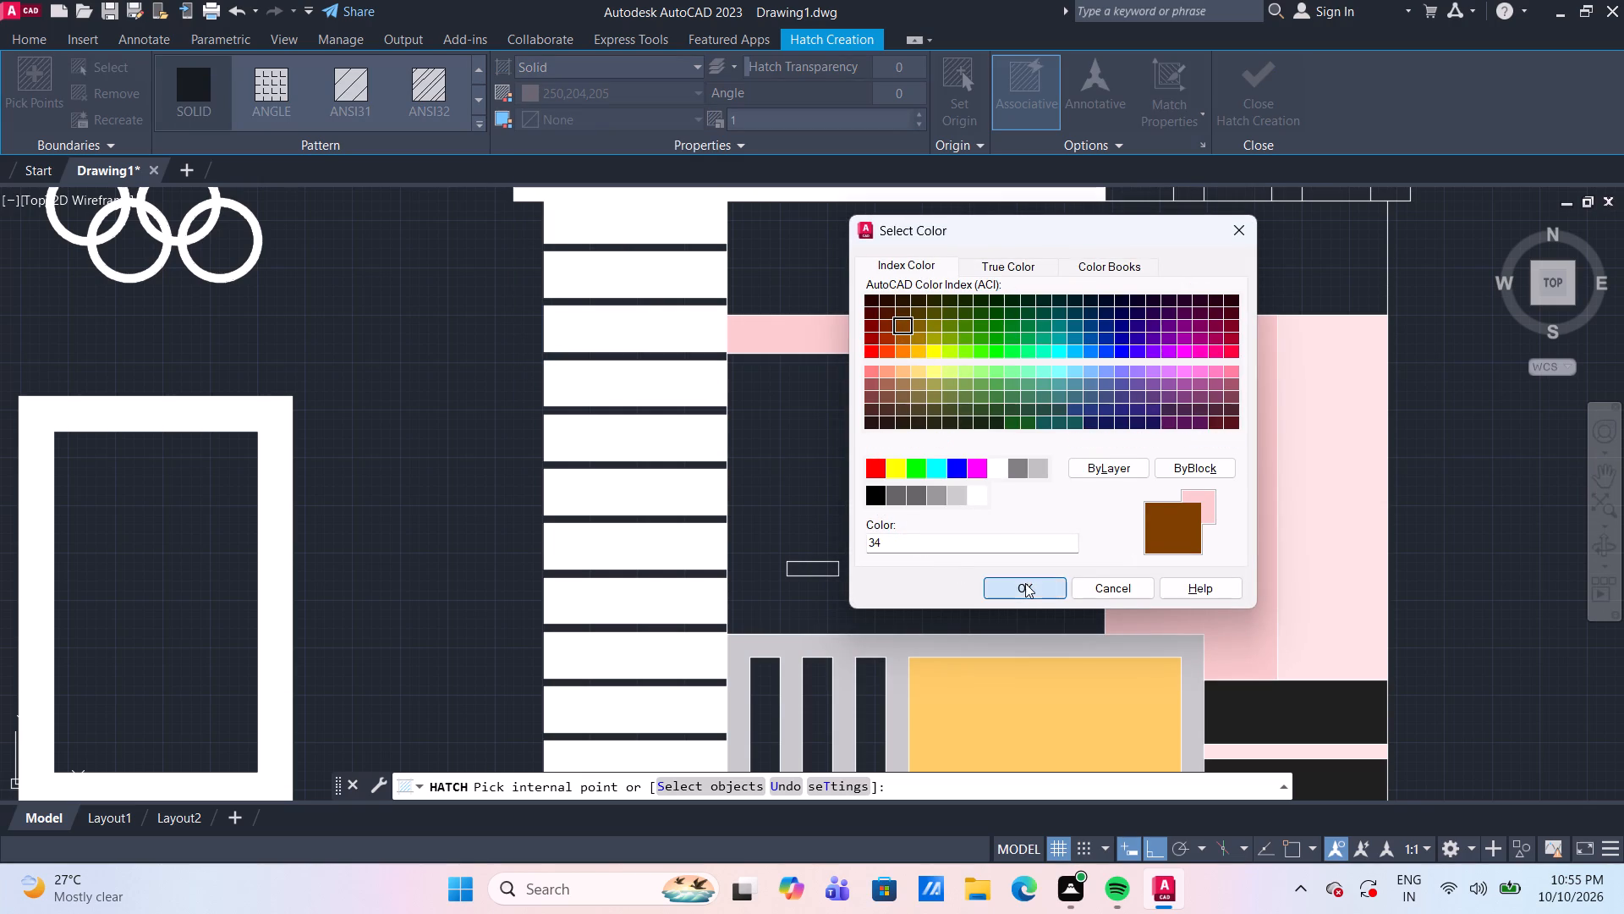
left_click(973, 542)
scroll(971, 349, "down", 3)
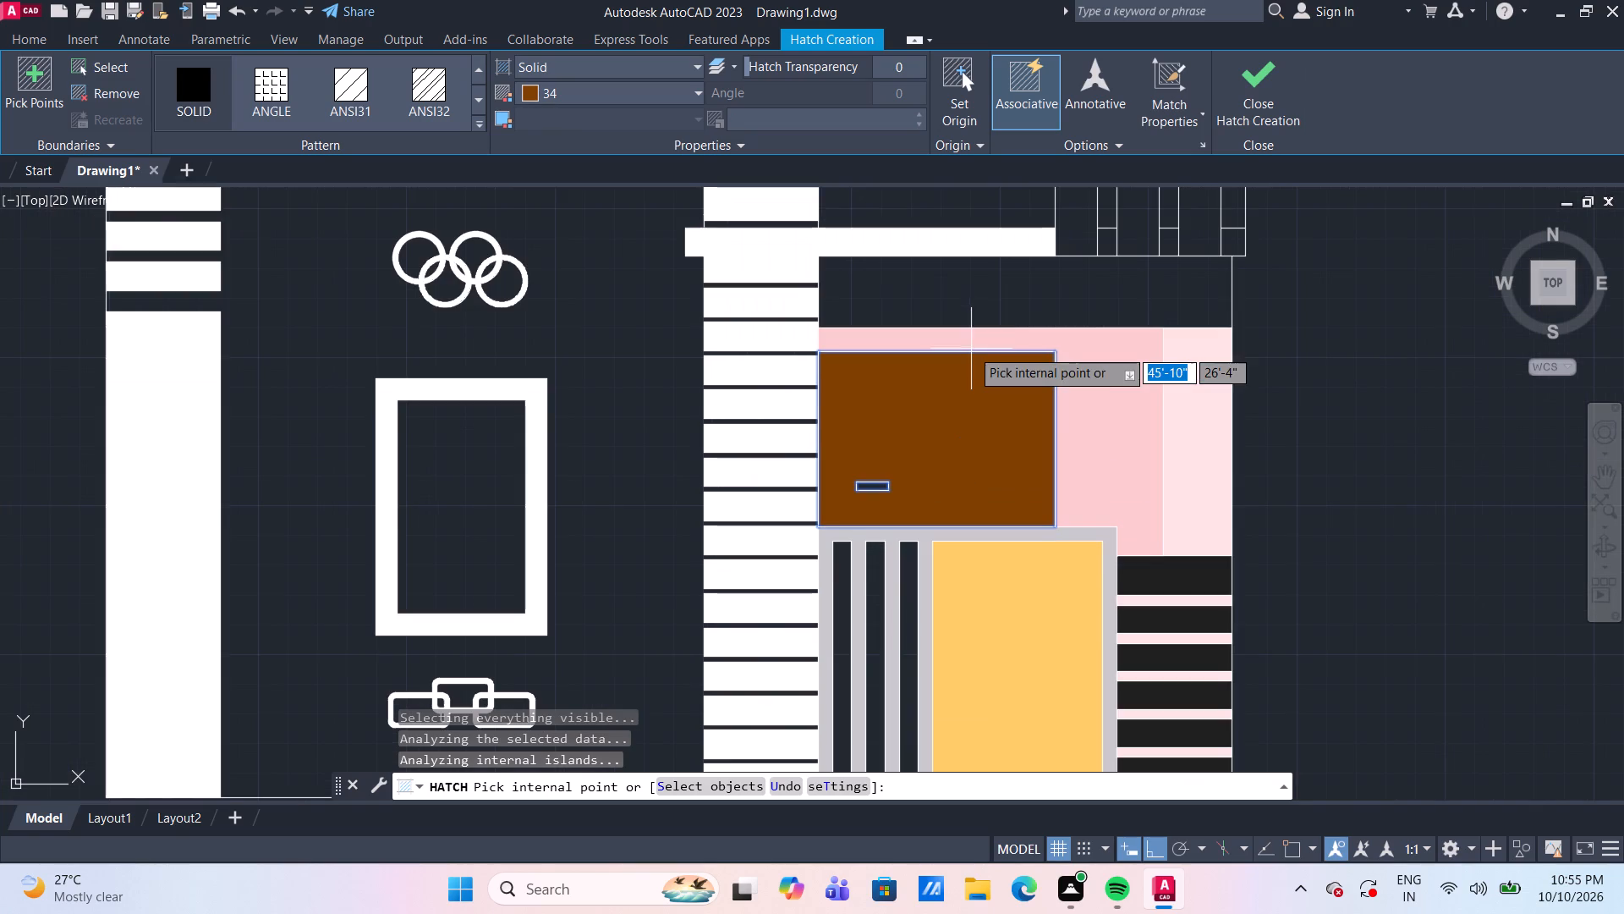
middle_click_drag(972, 287, 943, 498)
scroll(943, 498, "down", 2)
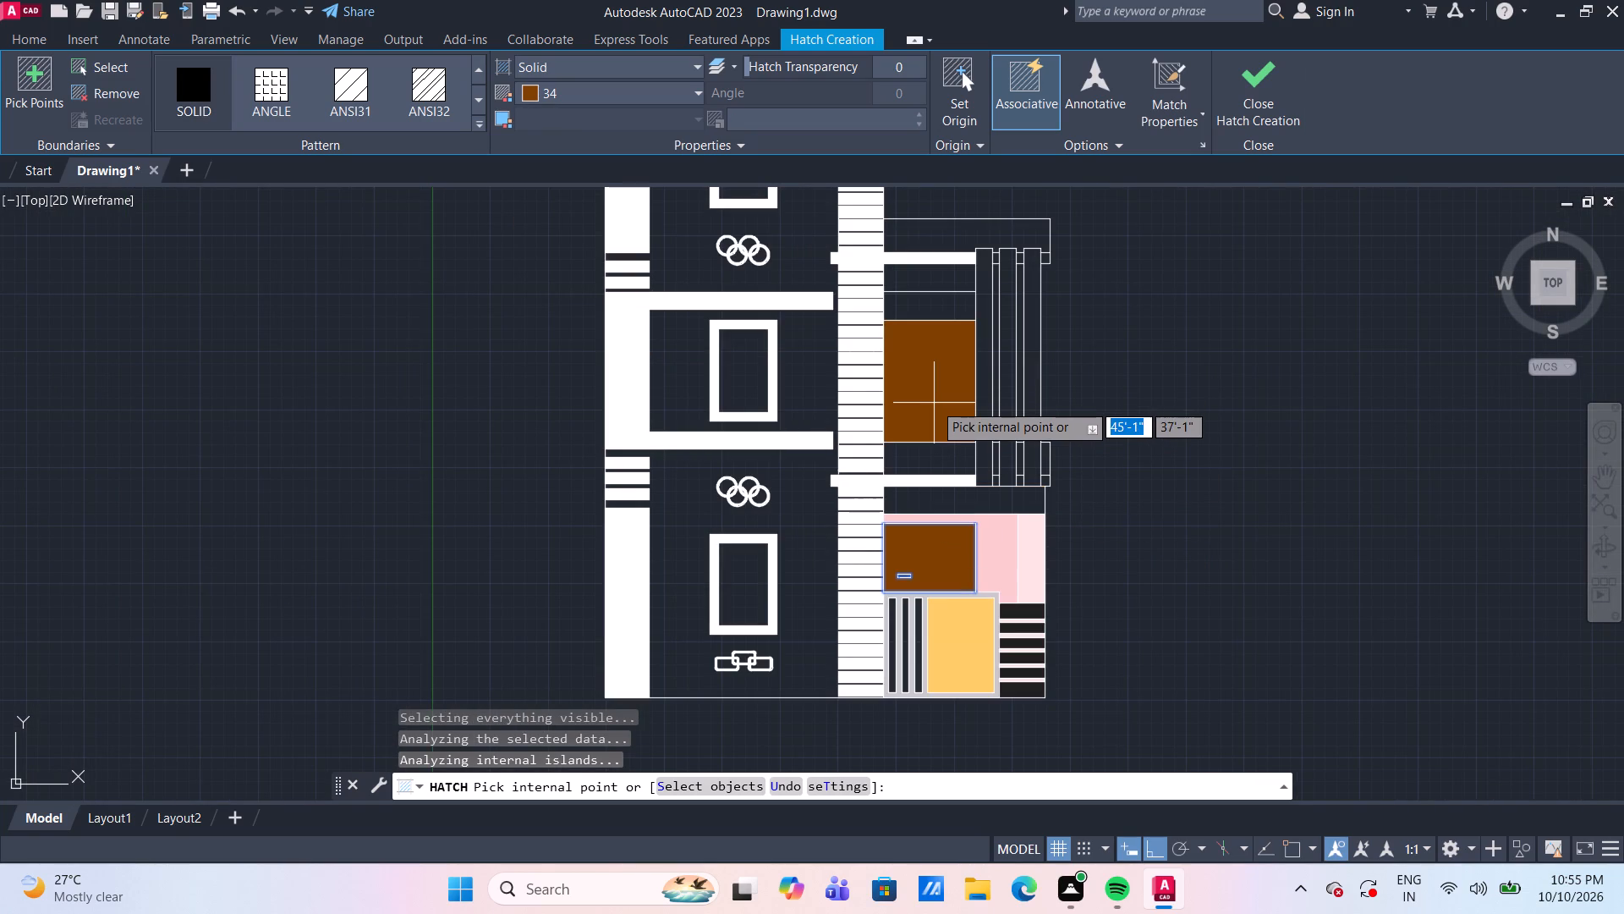
key("Escape")
Copy the small rectangle about 17' straight up into the empty upper-floor panel beside the striped column.
scroll(893, 570, "up", 3)
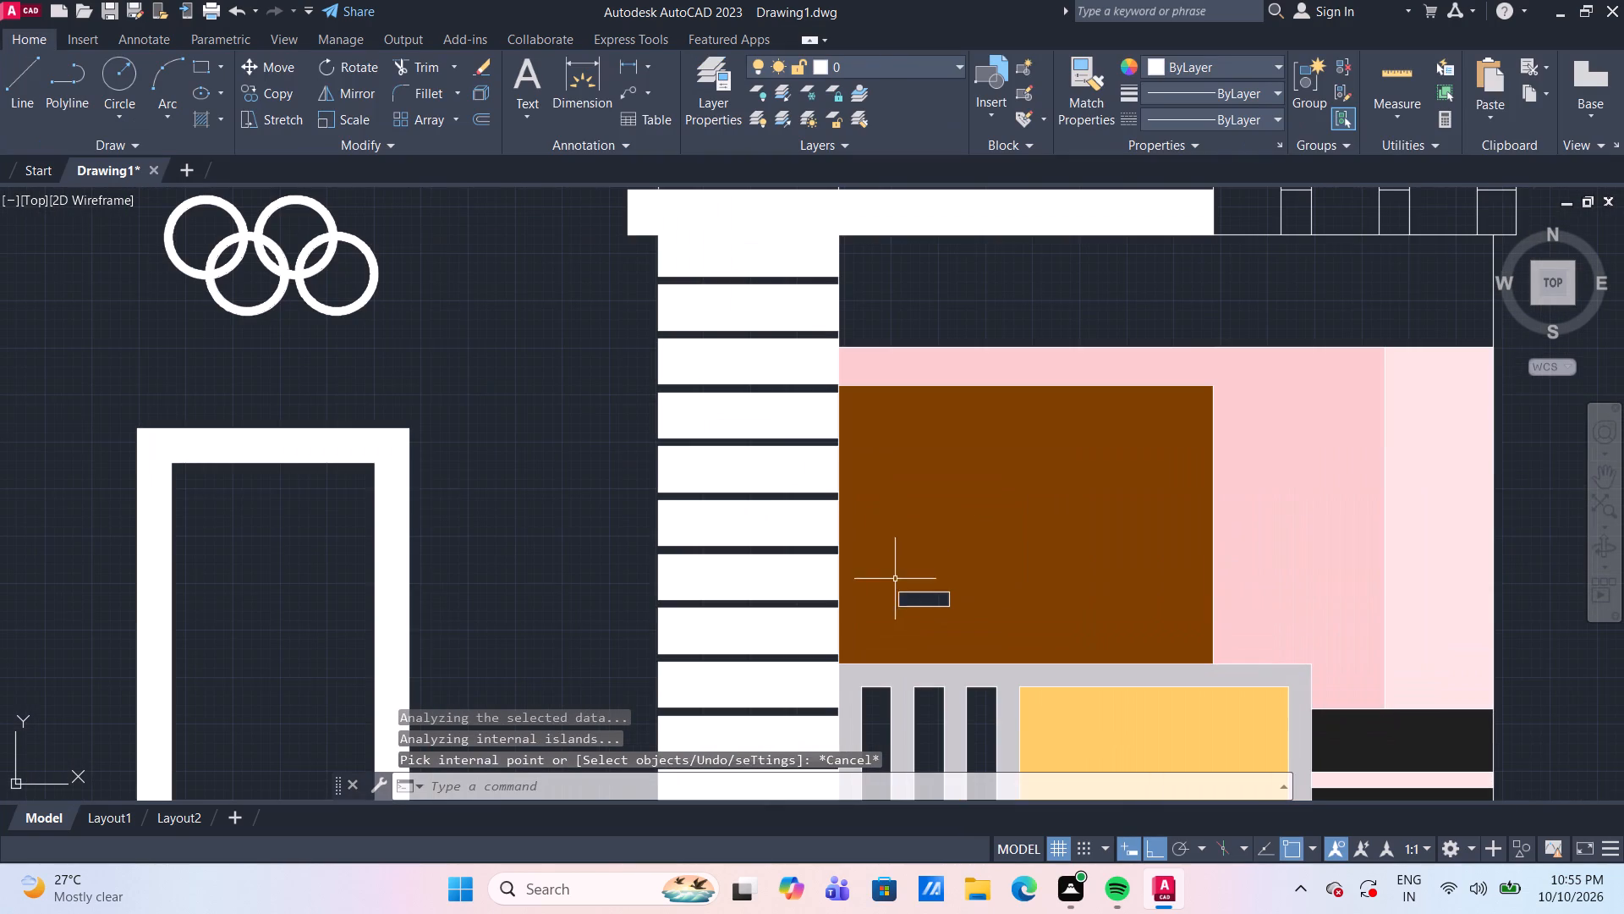
left_click(933, 592)
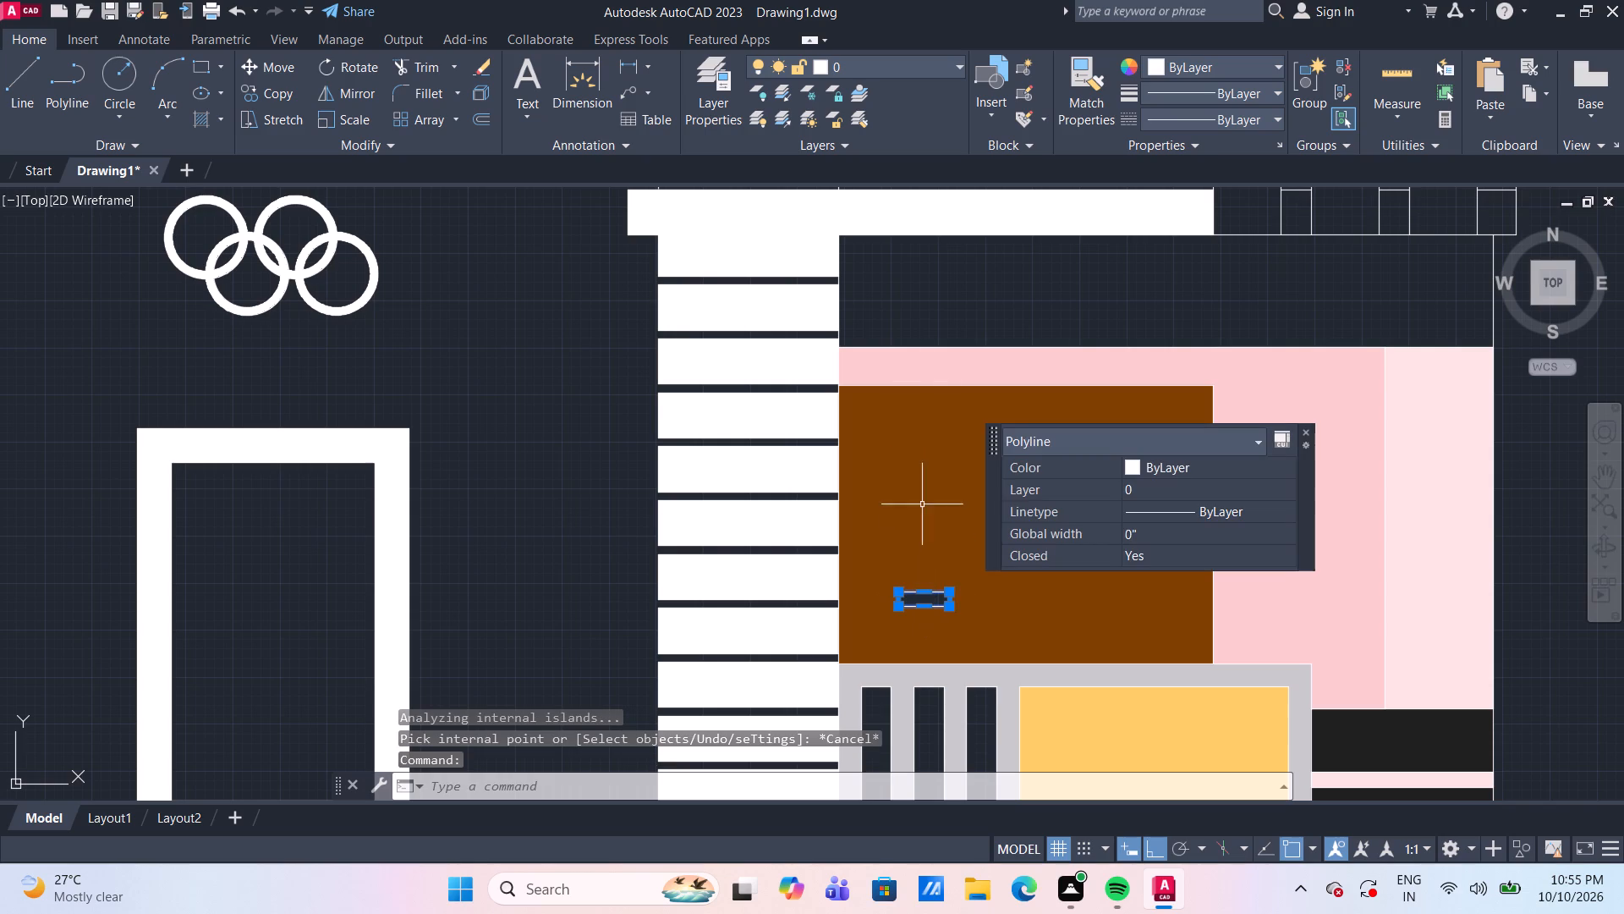
type("co")
key("space")
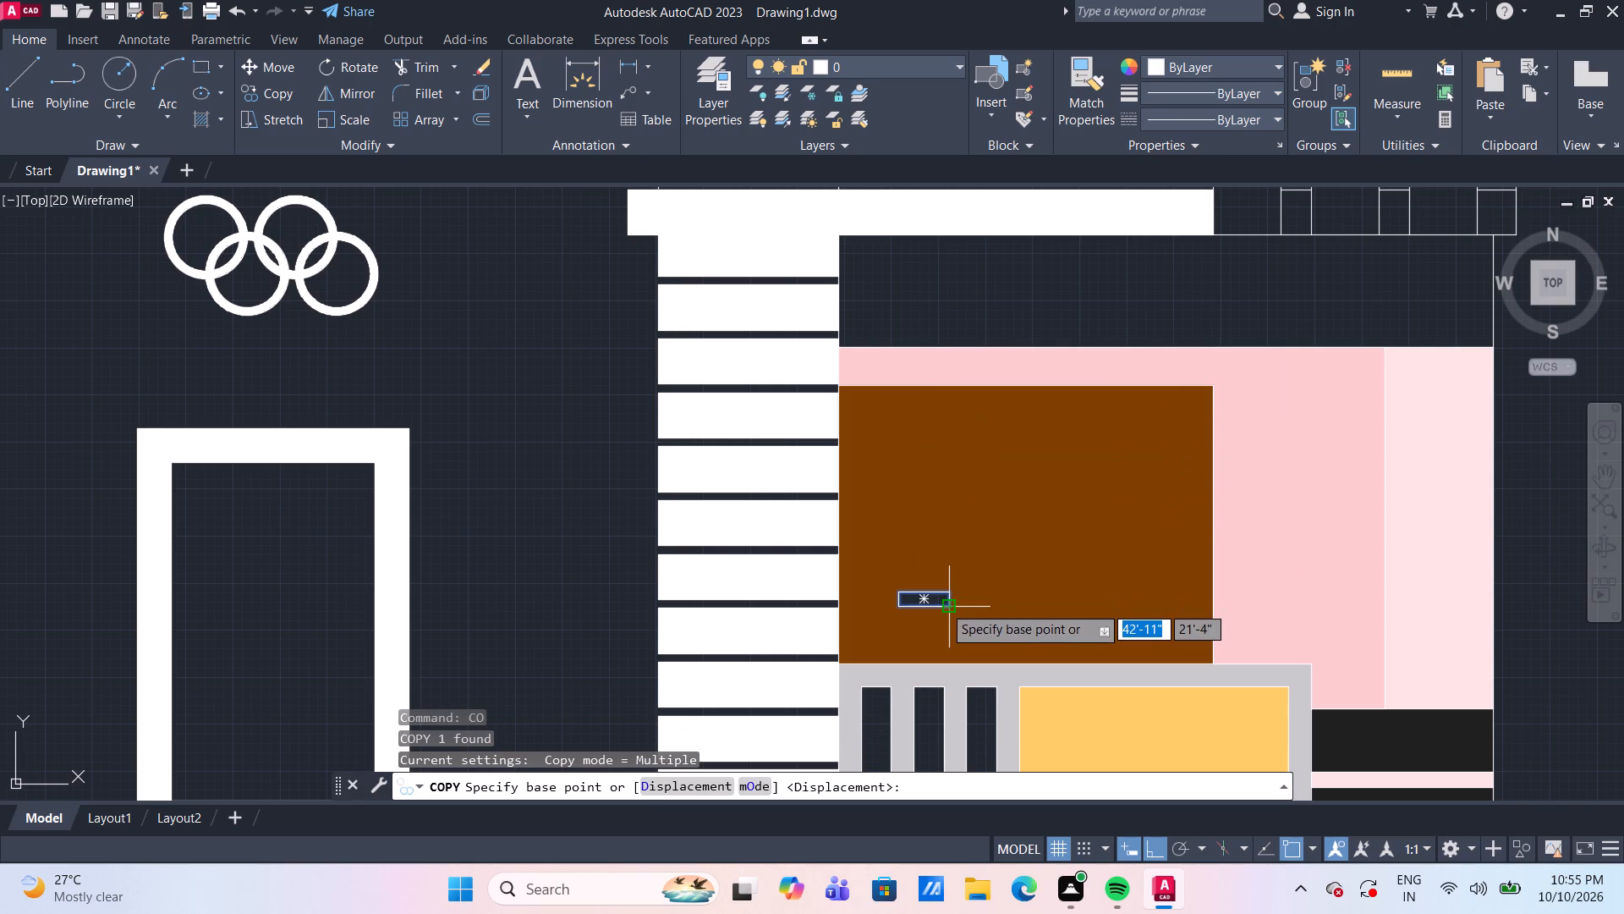
left_click_drag(927, 600, 927, 588)
scroll(941, 324, "down", 1)
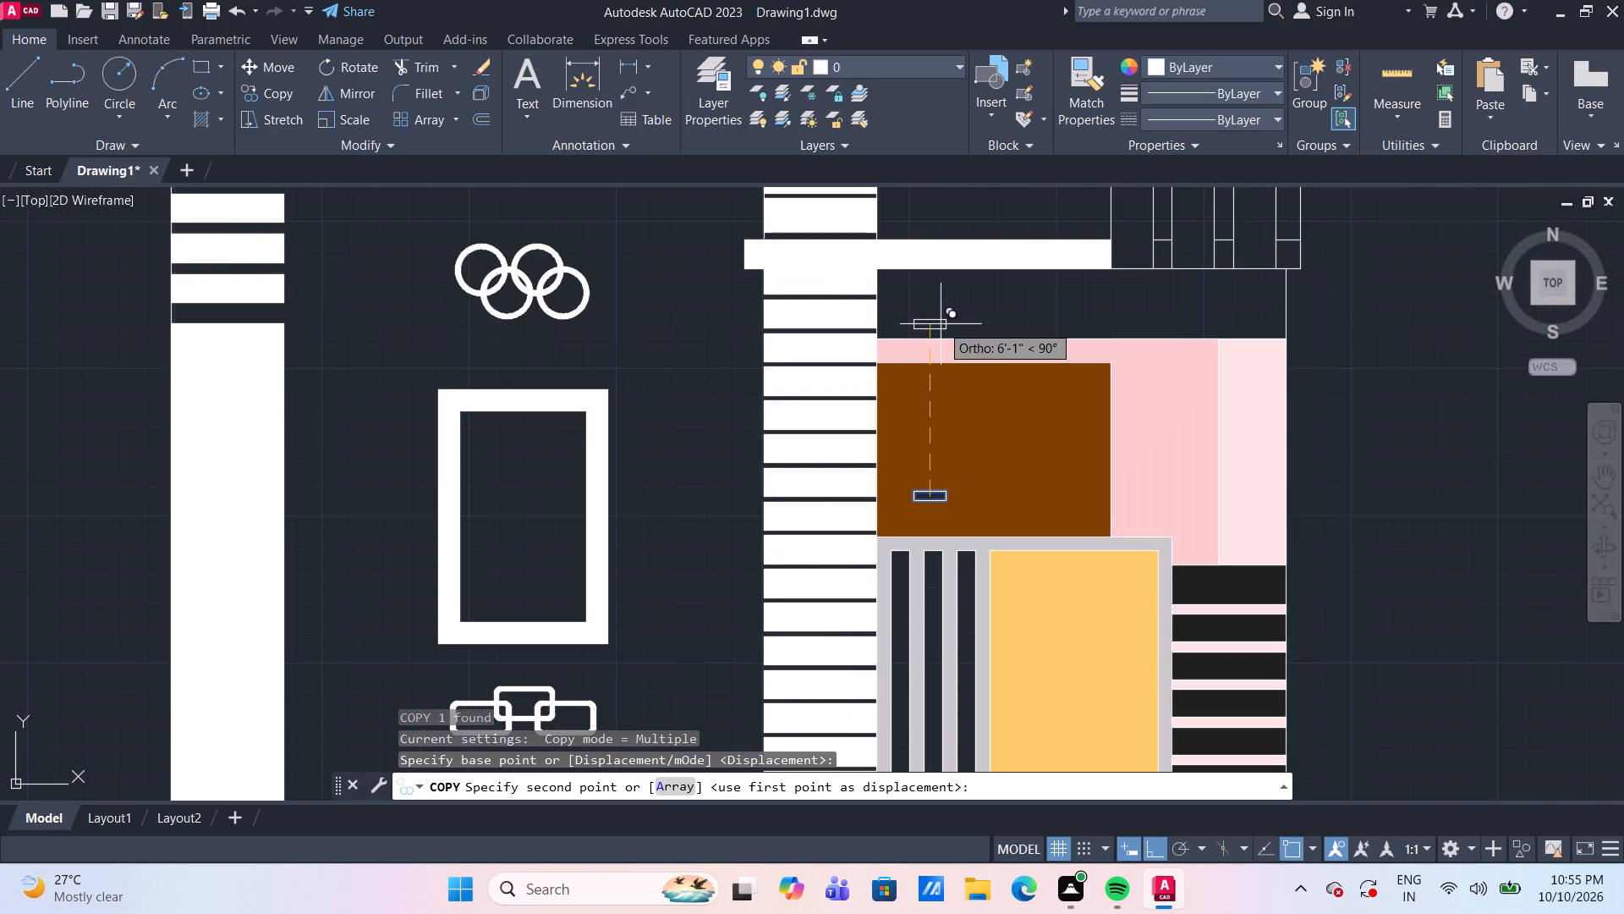
scroll(943, 226, "down", 1)
middle_click_drag(943, 226, 923, 402)
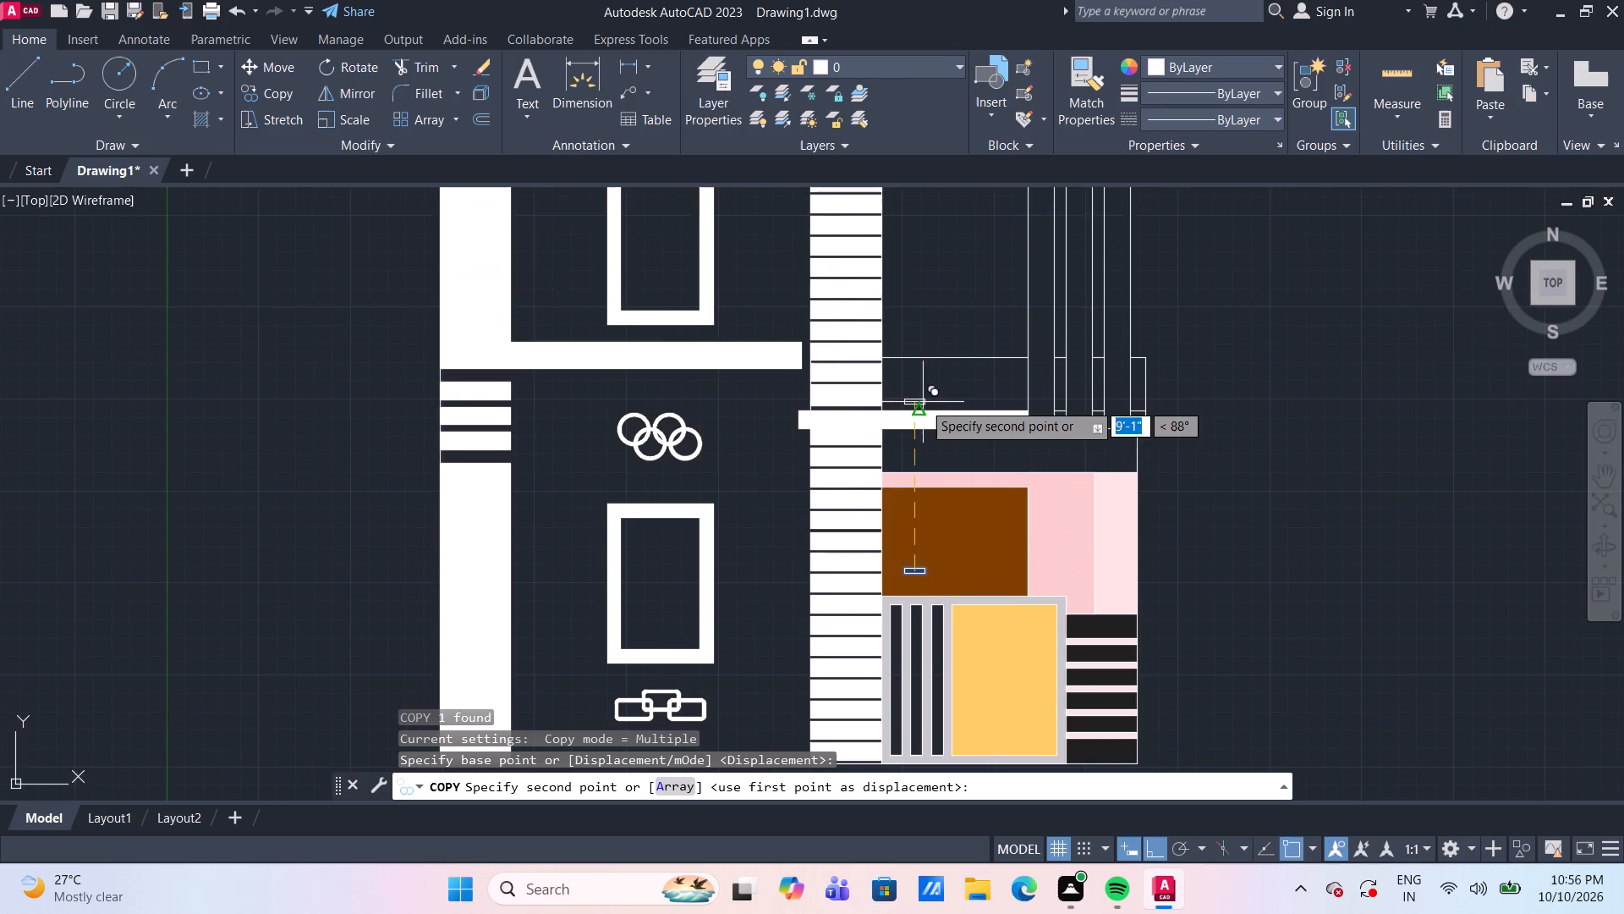
scroll(923, 402, "down", 1)
scroll(919, 326, "up", 2)
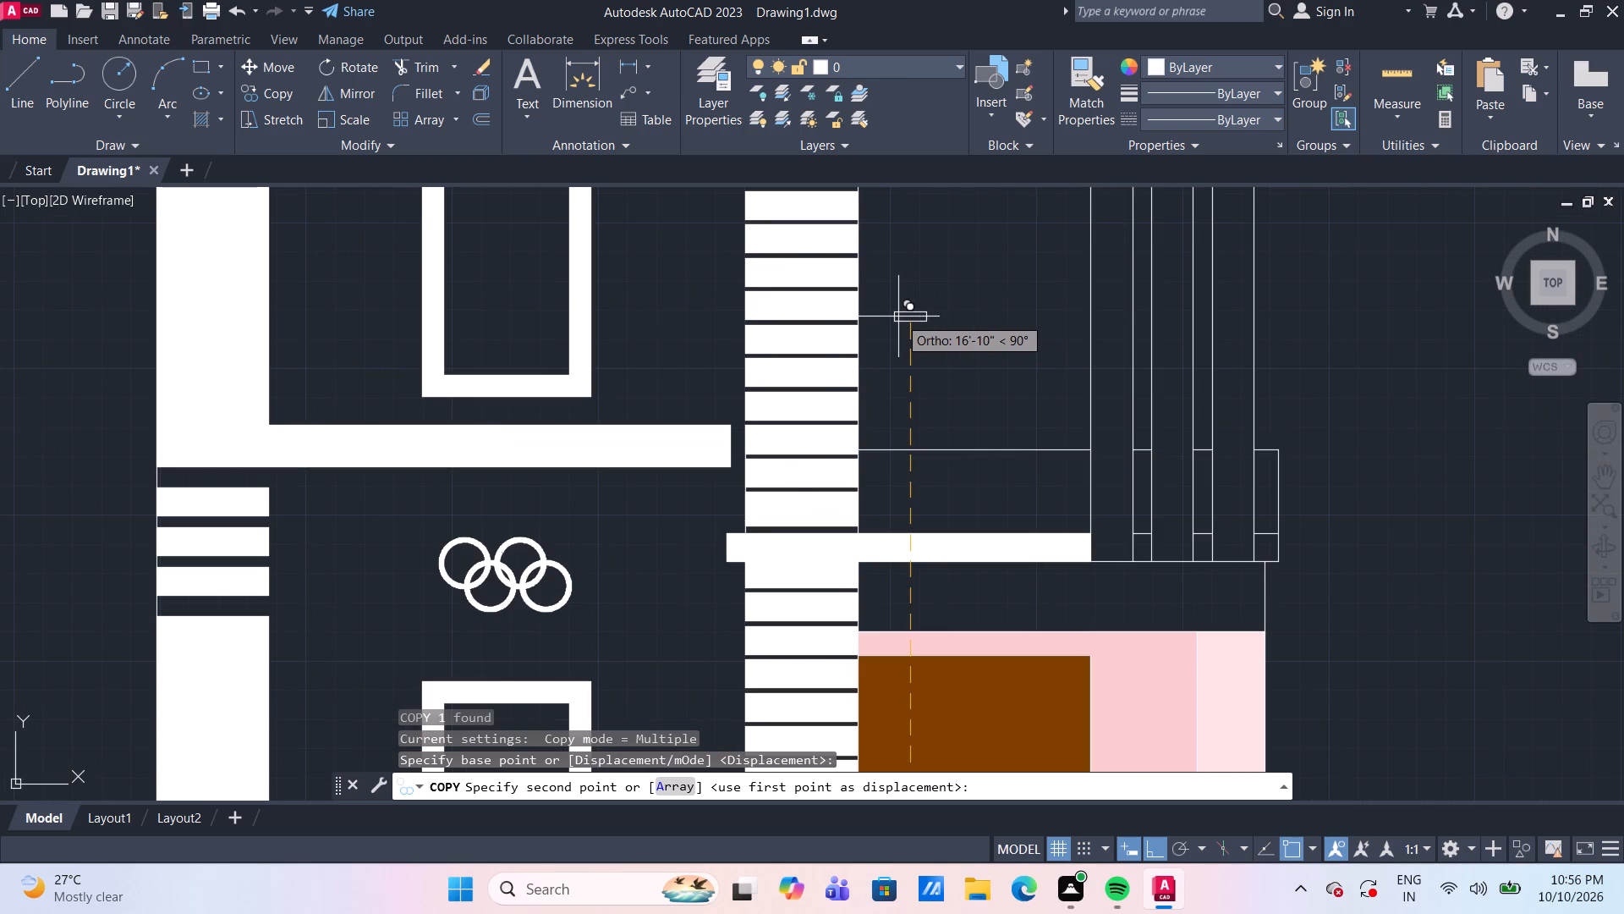
left_click(898, 304)
key("Escape")
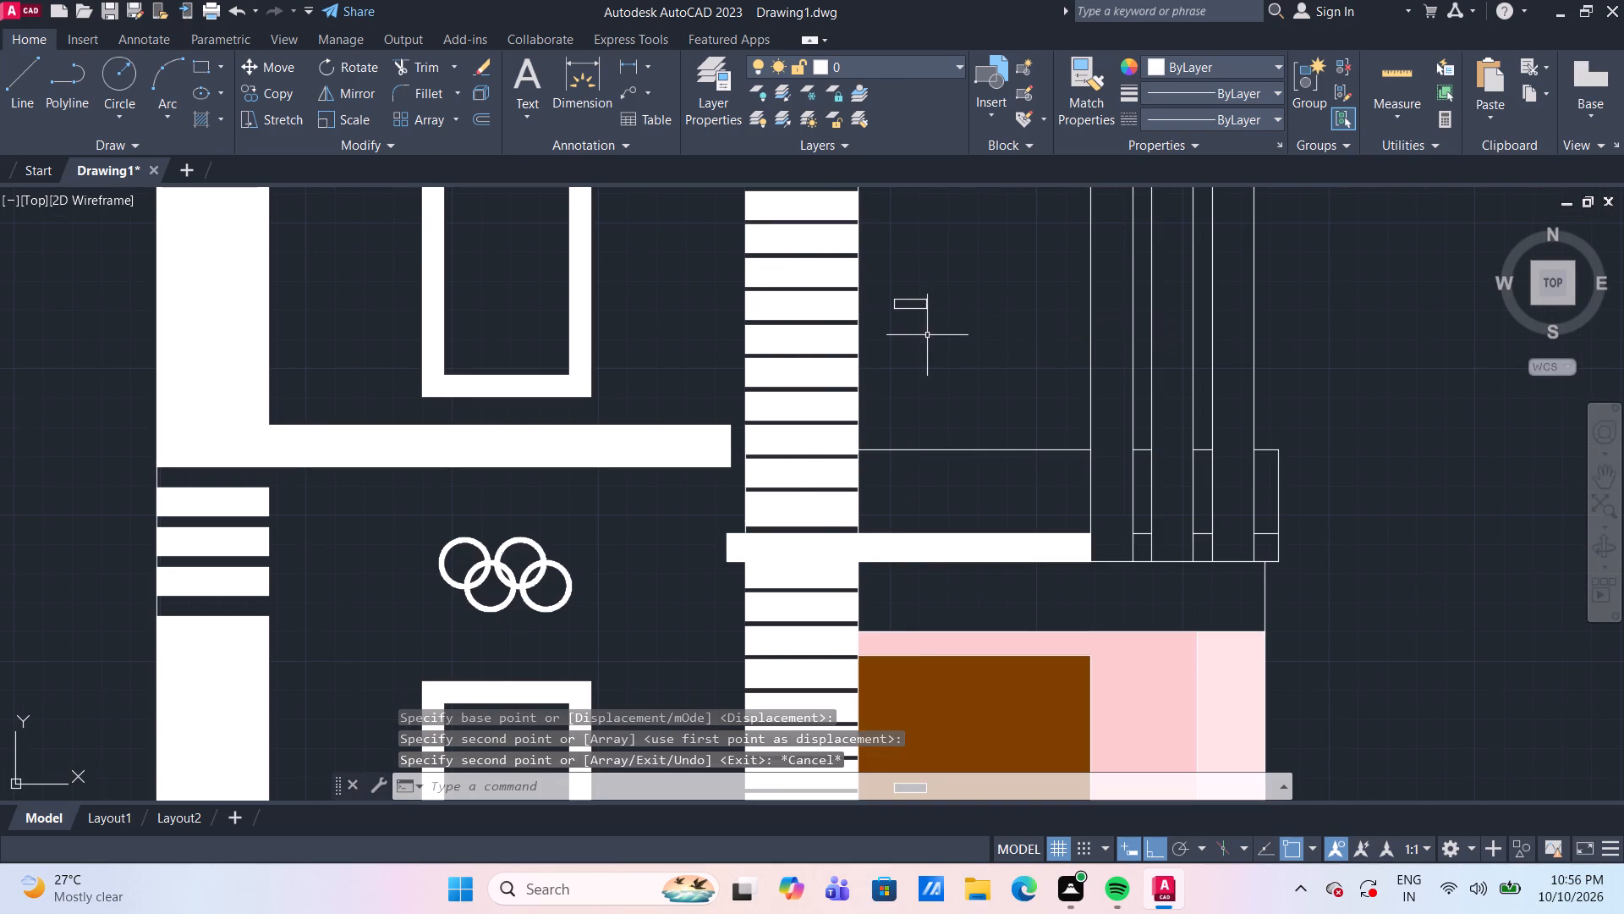
Hatch the upper-floor panel around the copied small rectangle in solid color 34.
scroll(996, 366, "down", 1)
middle_click_drag(996, 366, 943, 392)
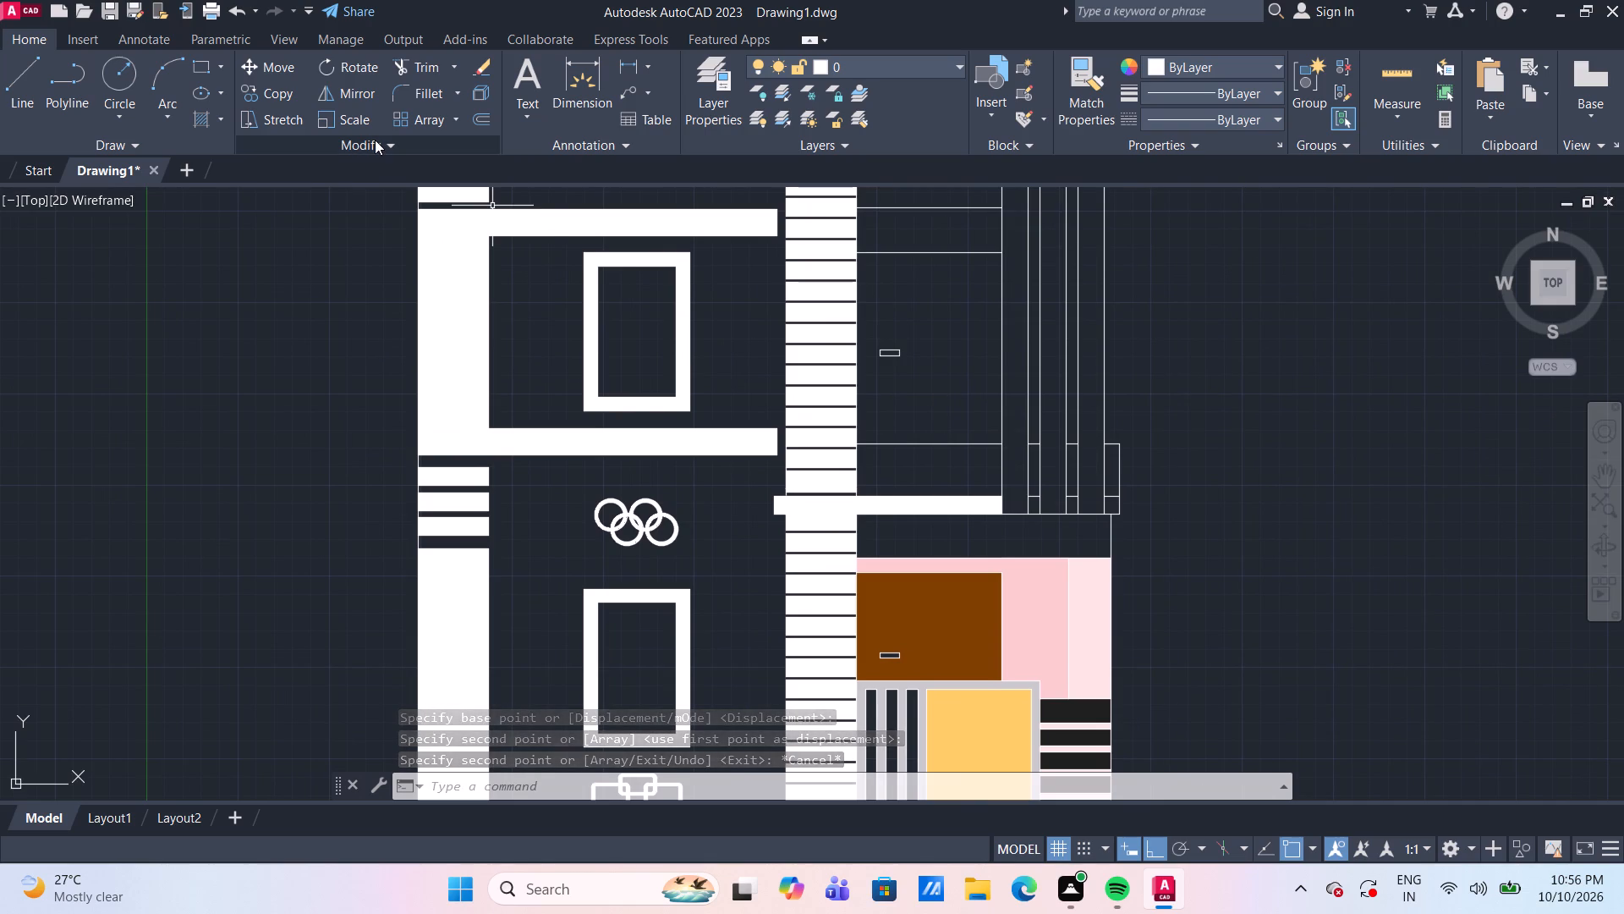
left_click(195, 120)
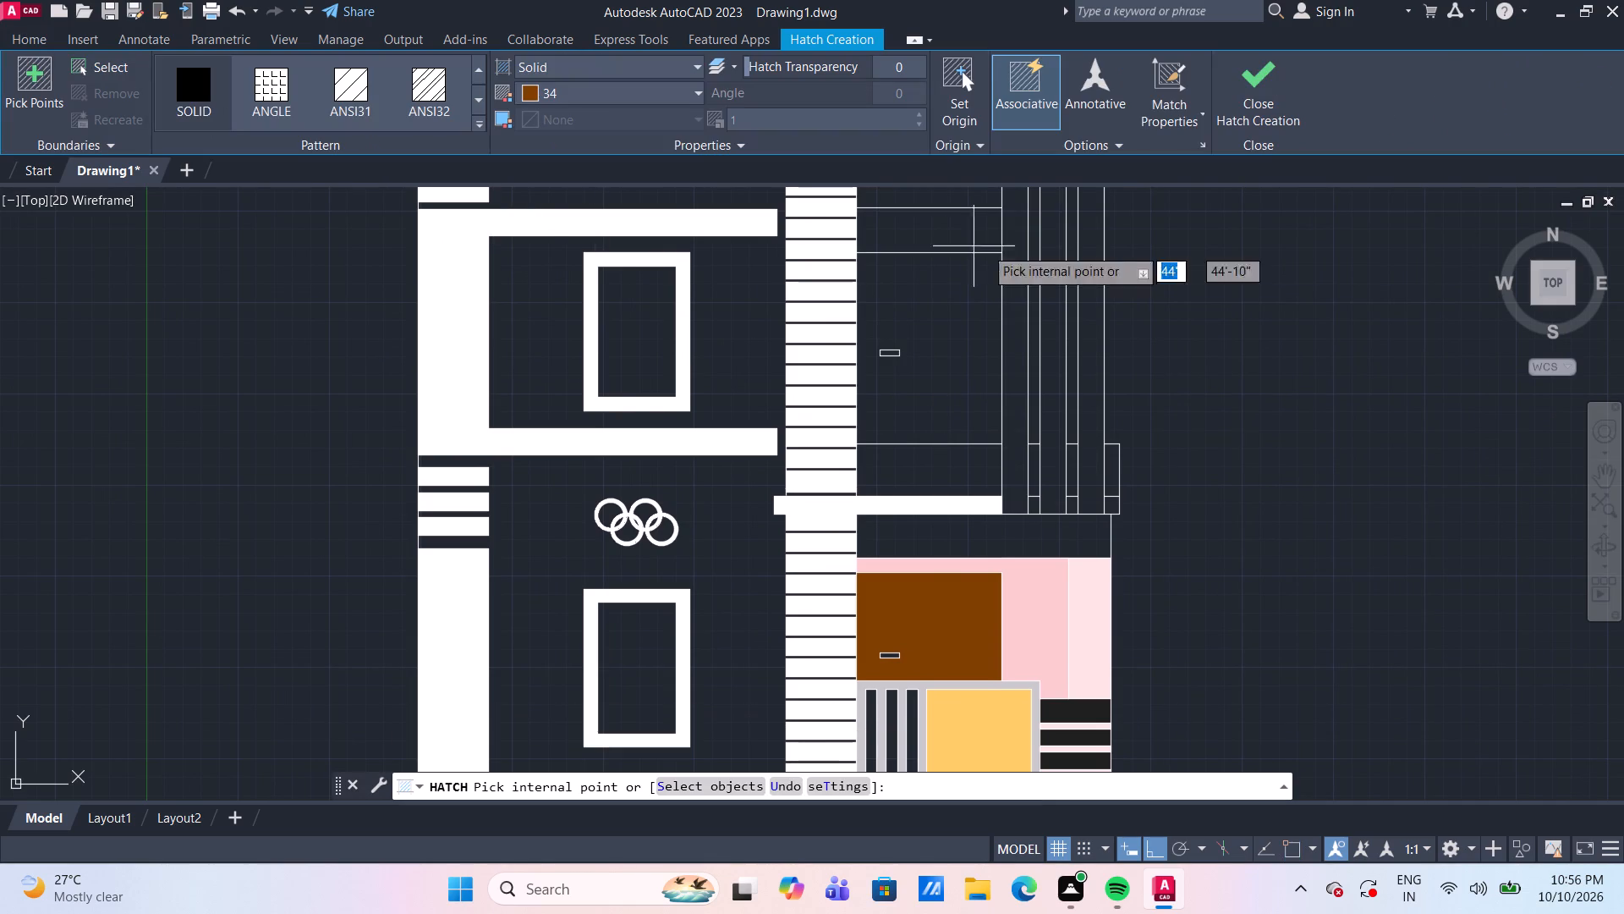
left_click(953, 314)
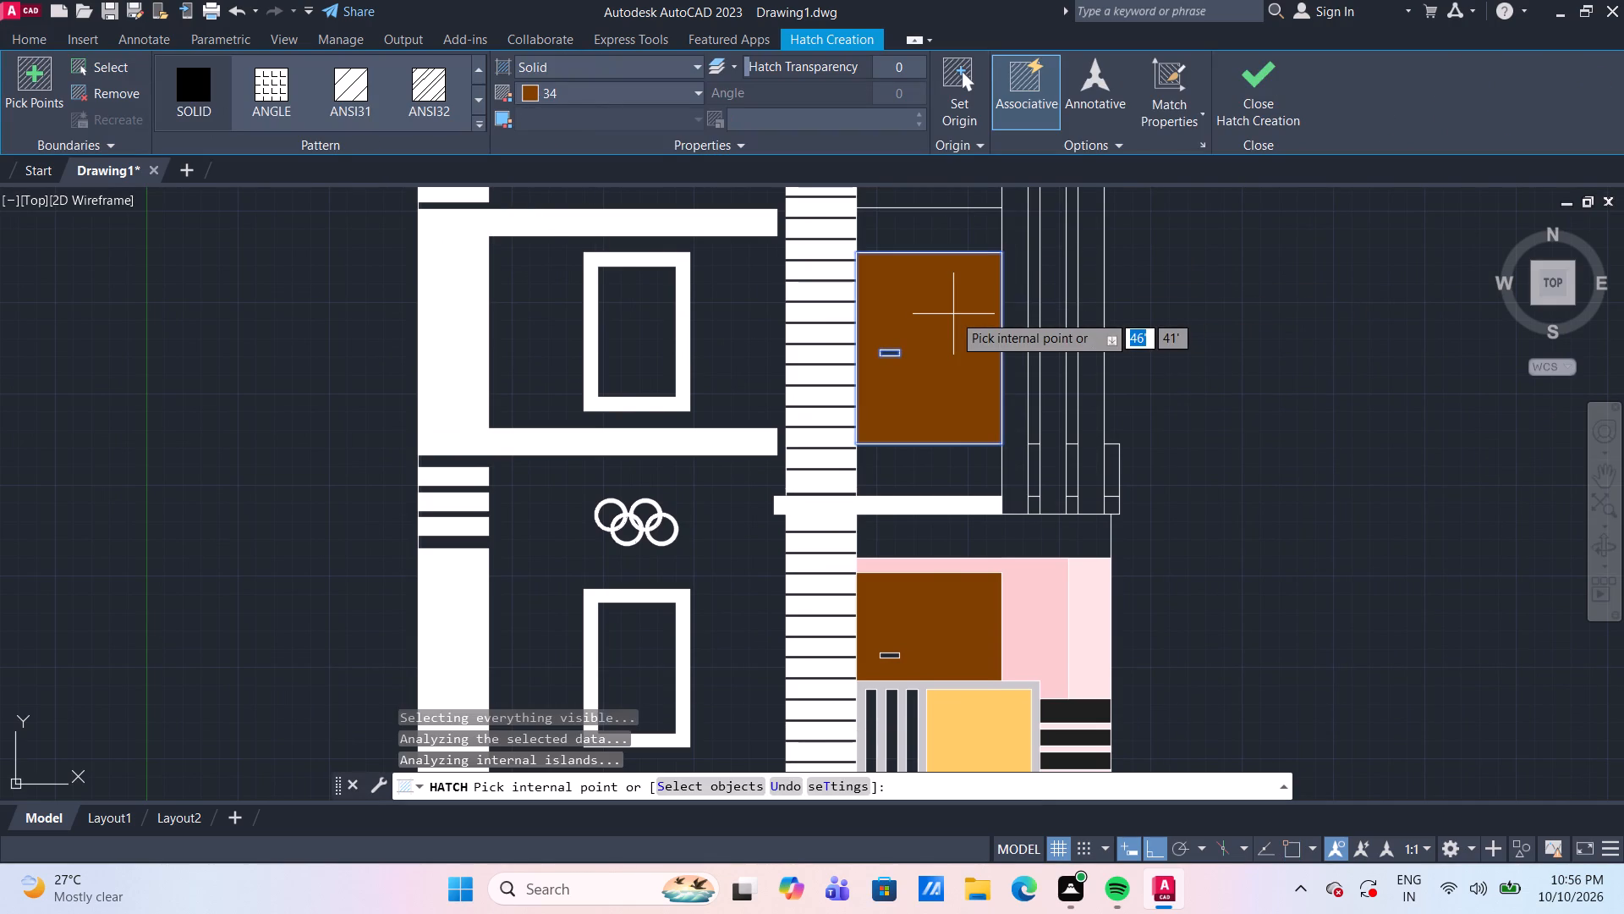
key("Escape")
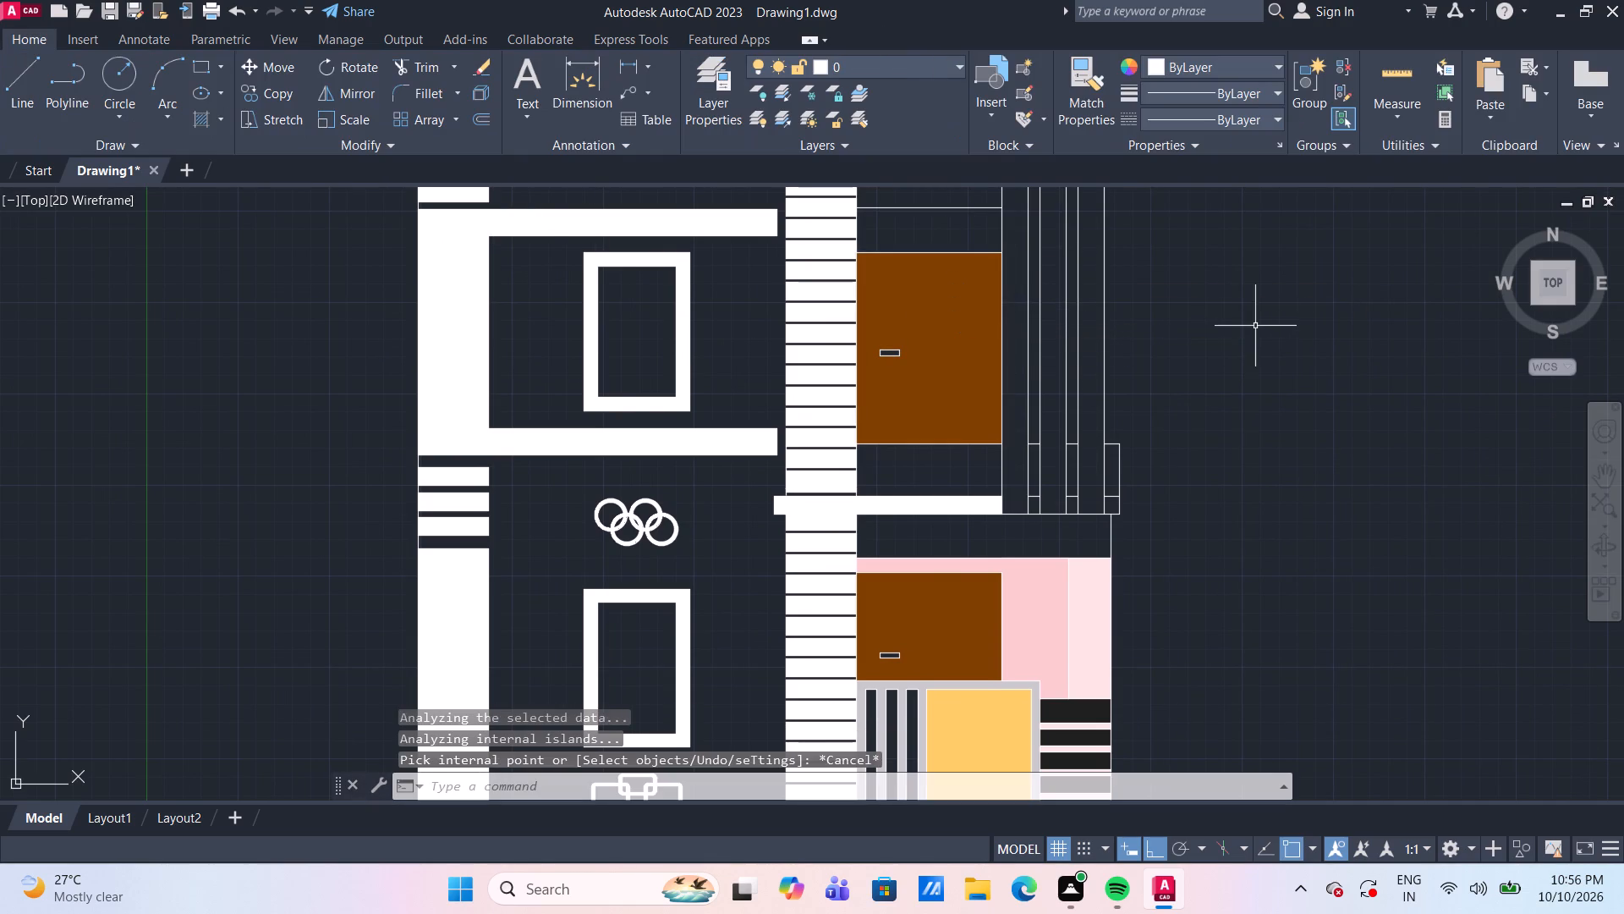
Hatch the low rectangle between the upper brown panel and the white horizontal band in solid color 34.
middle_click_drag(1260, 355, 1237, 394)
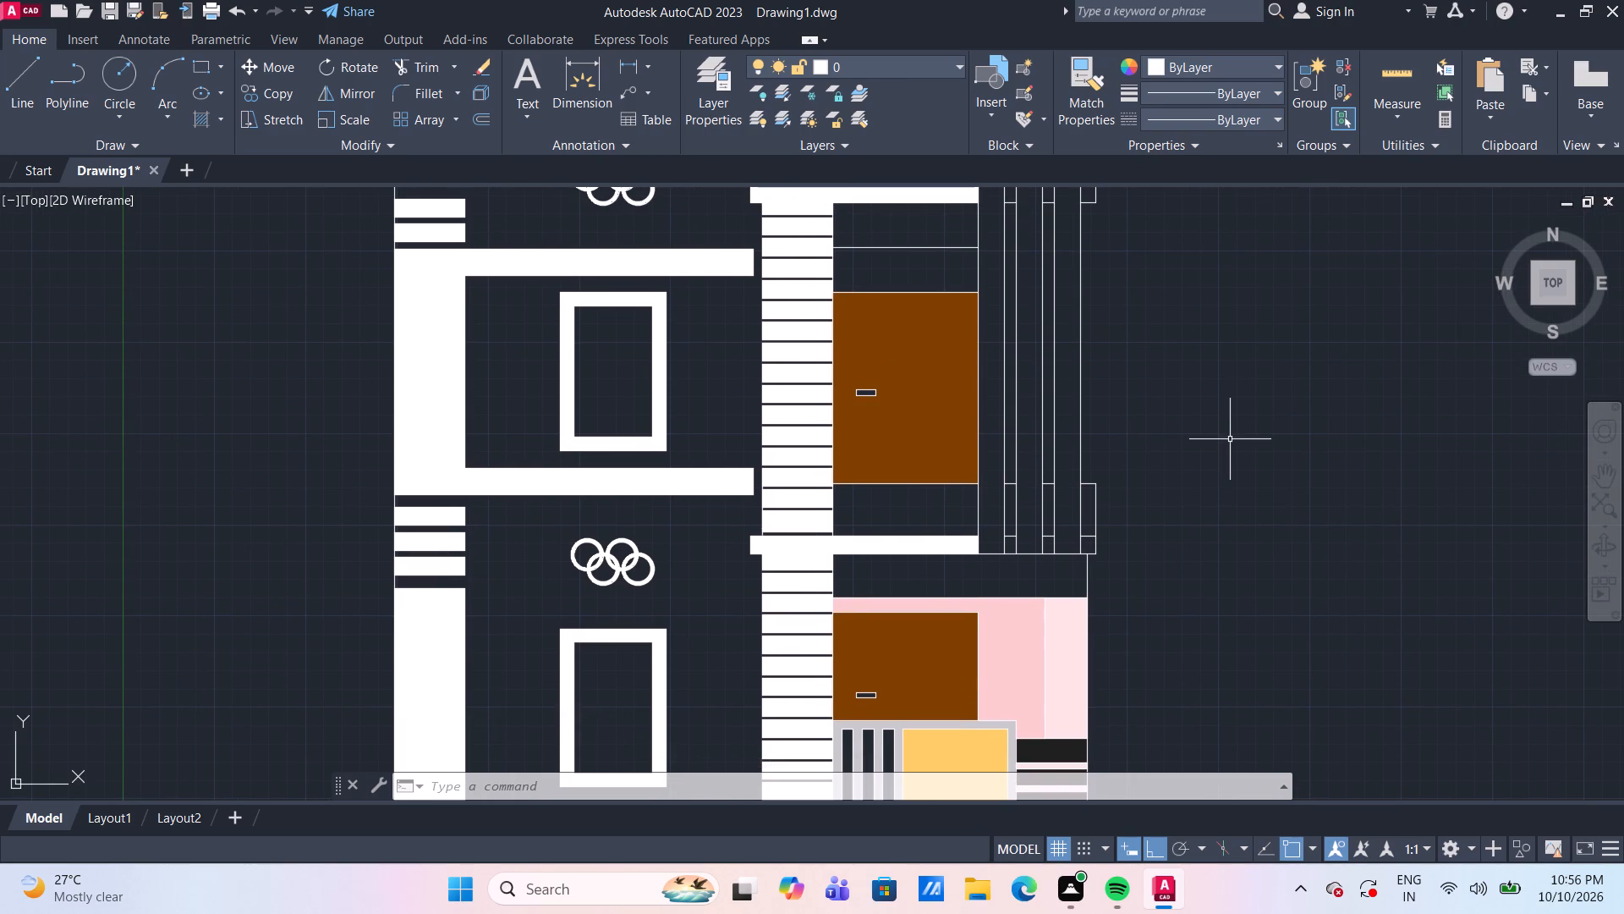
left_click(206, 122)
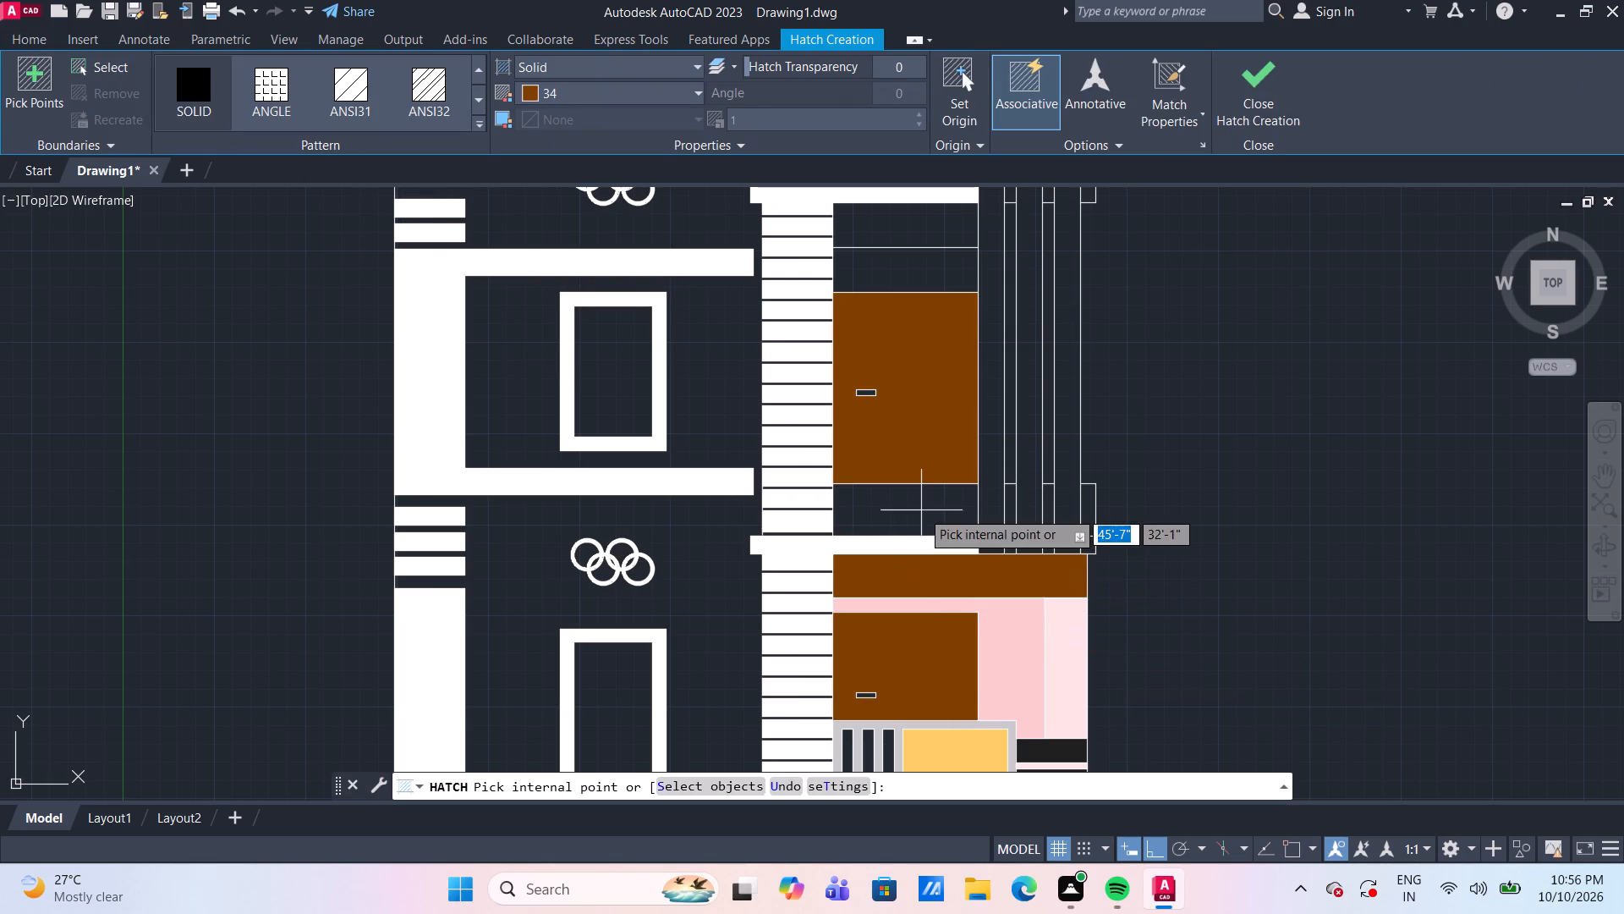
left_click(921, 510)
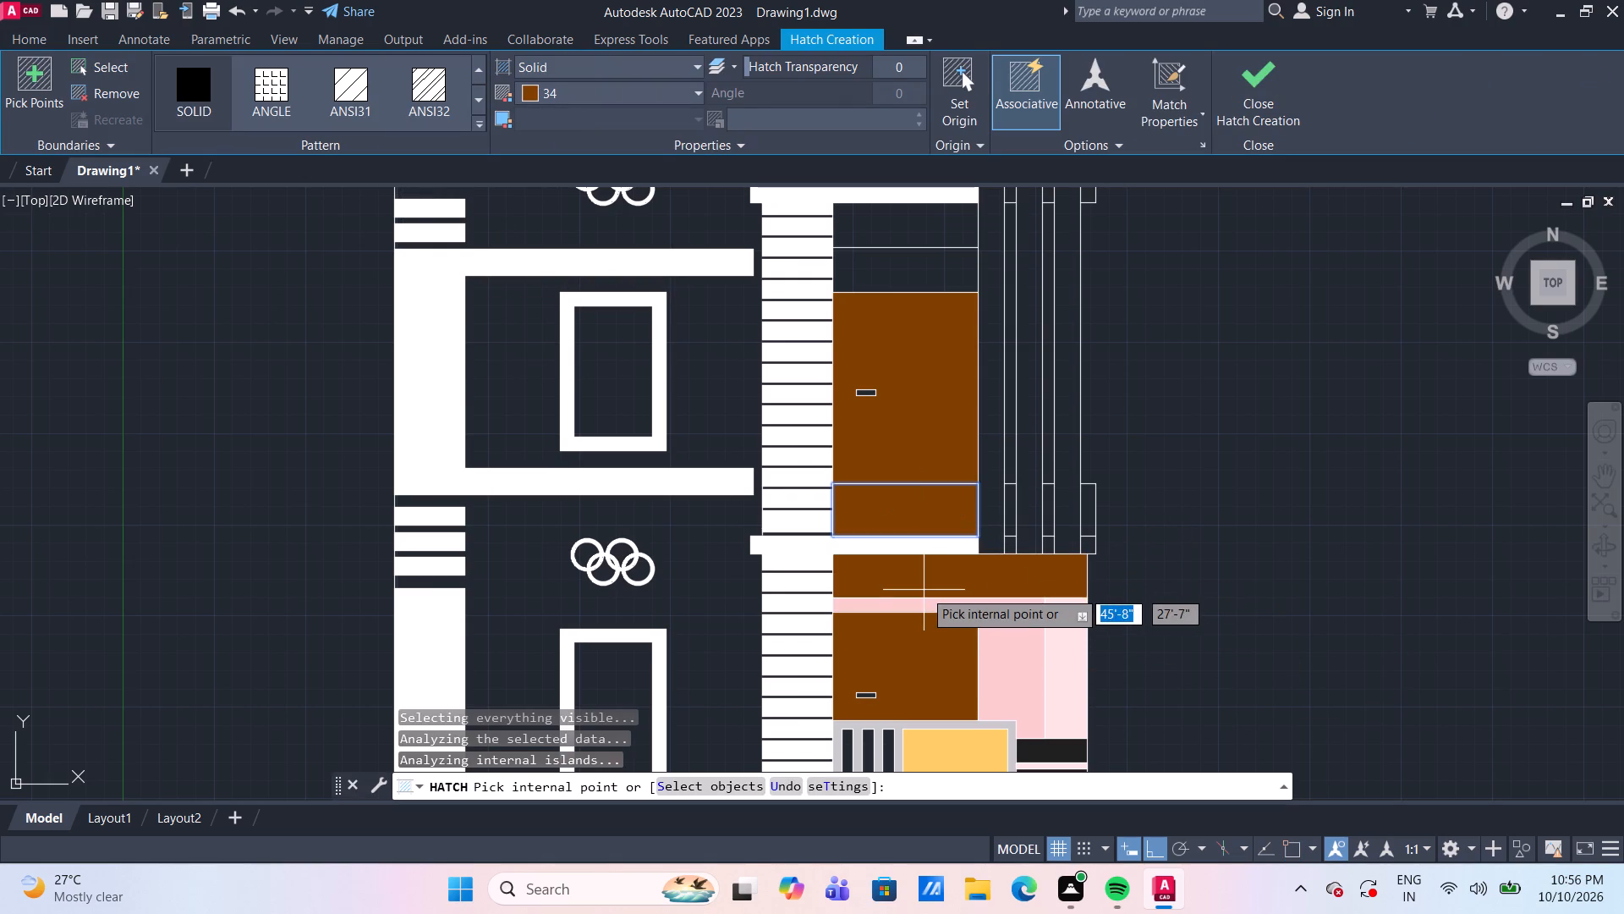
Hatch the three narrow vertical slots beside the gate's yellow panel in solid color 34.
middle_click_drag(924, 583, 927, 330)
scroll(897, 492, "up", 2)
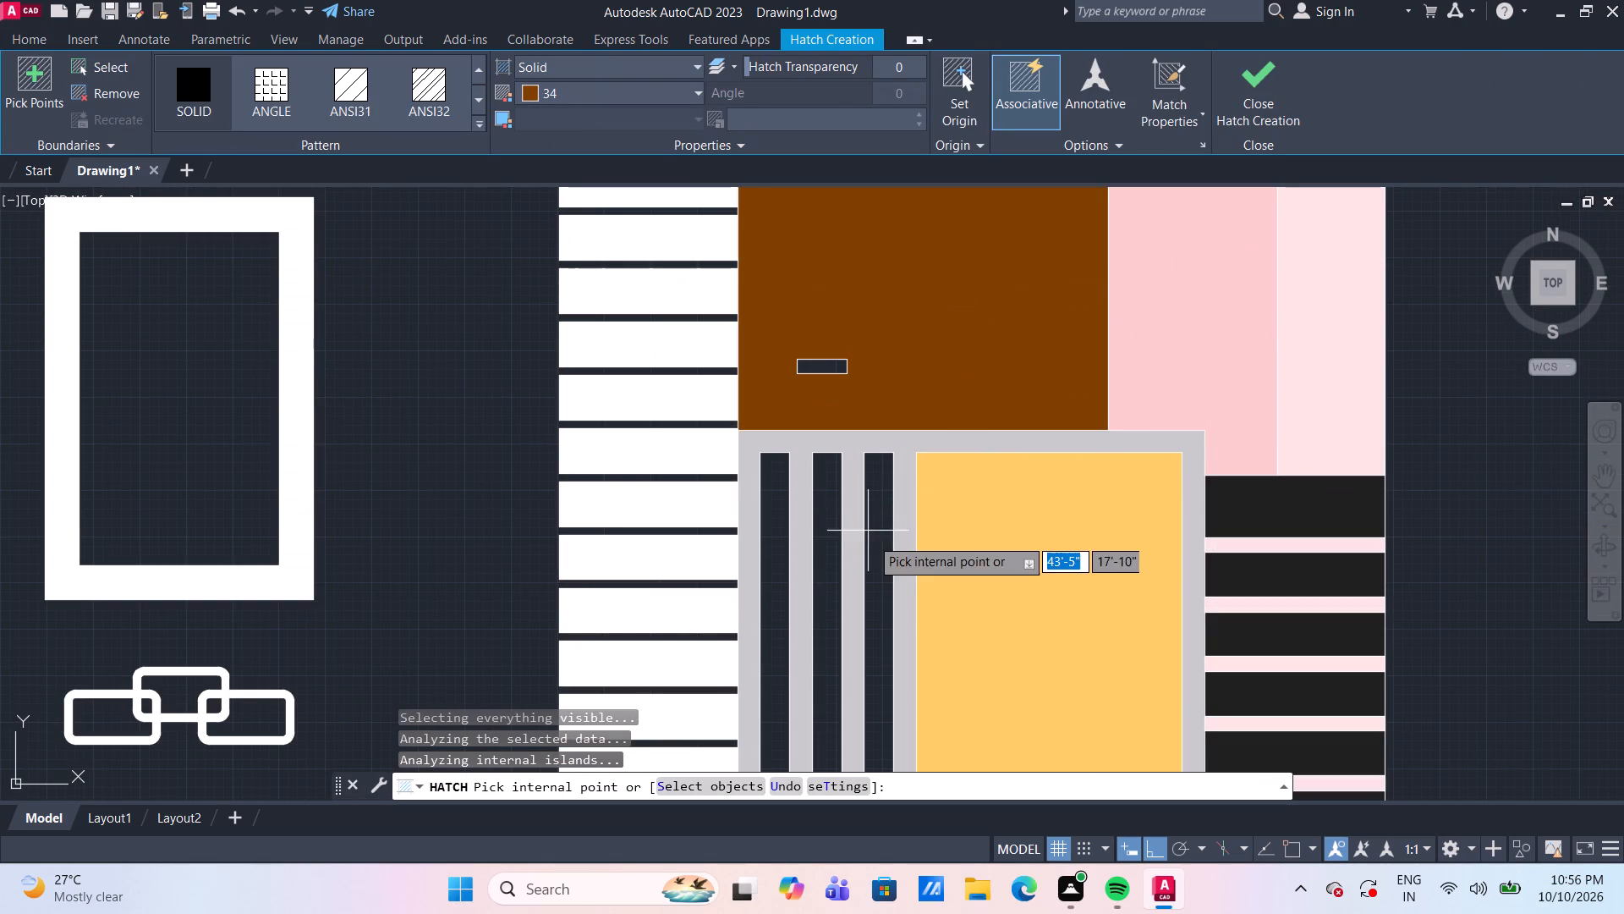
left_click(874, 542)
left_click(827, 534)
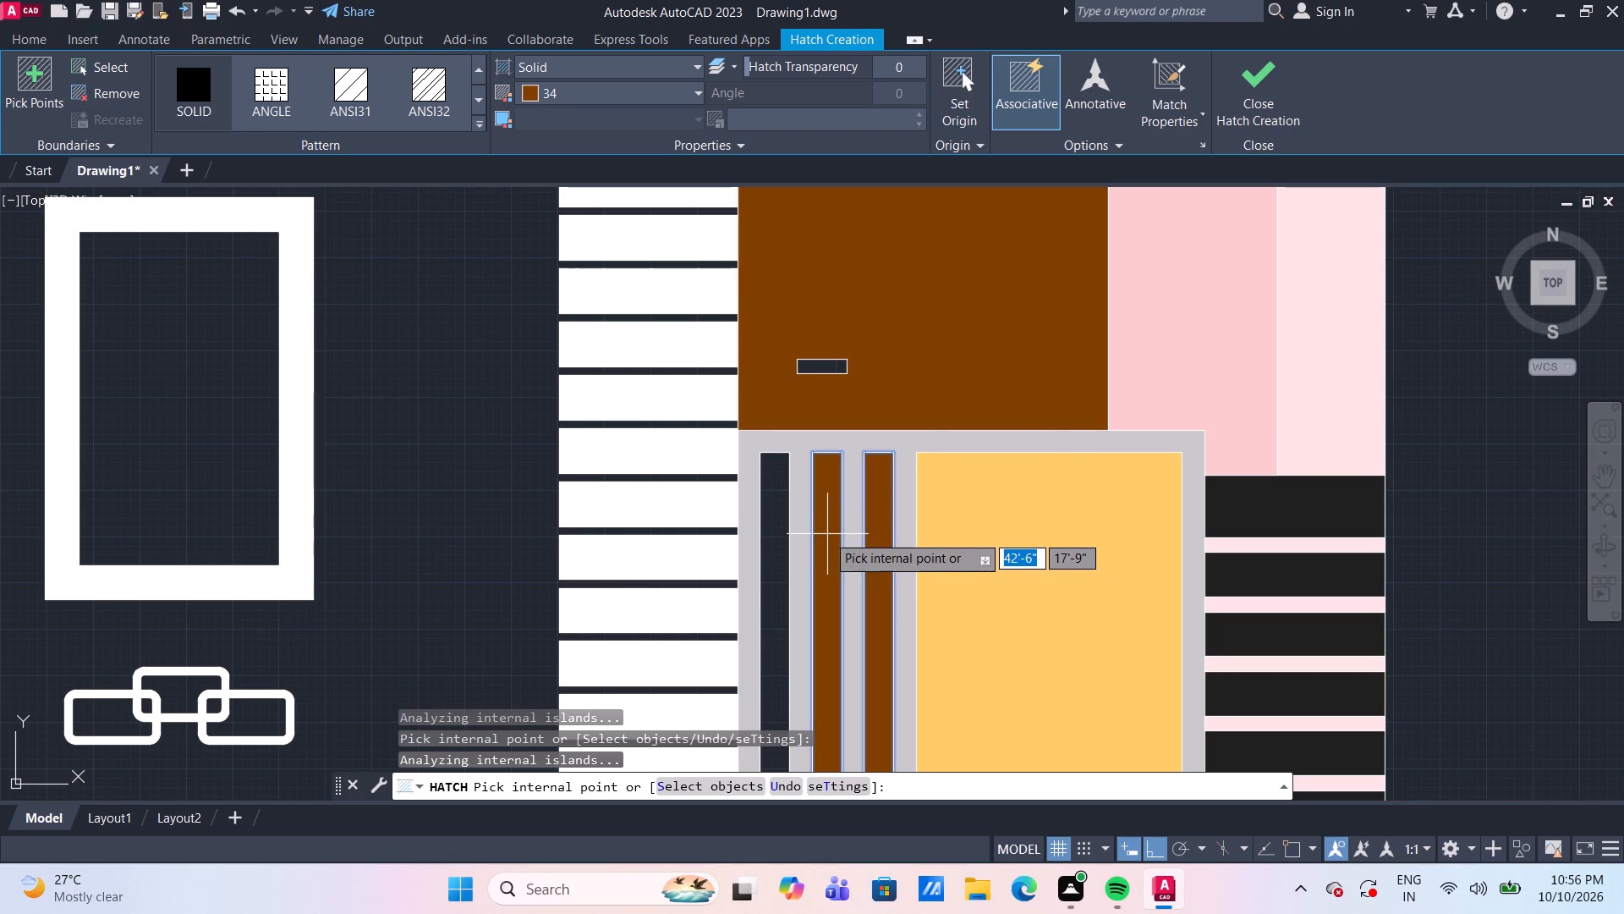
left_click(771, 523)
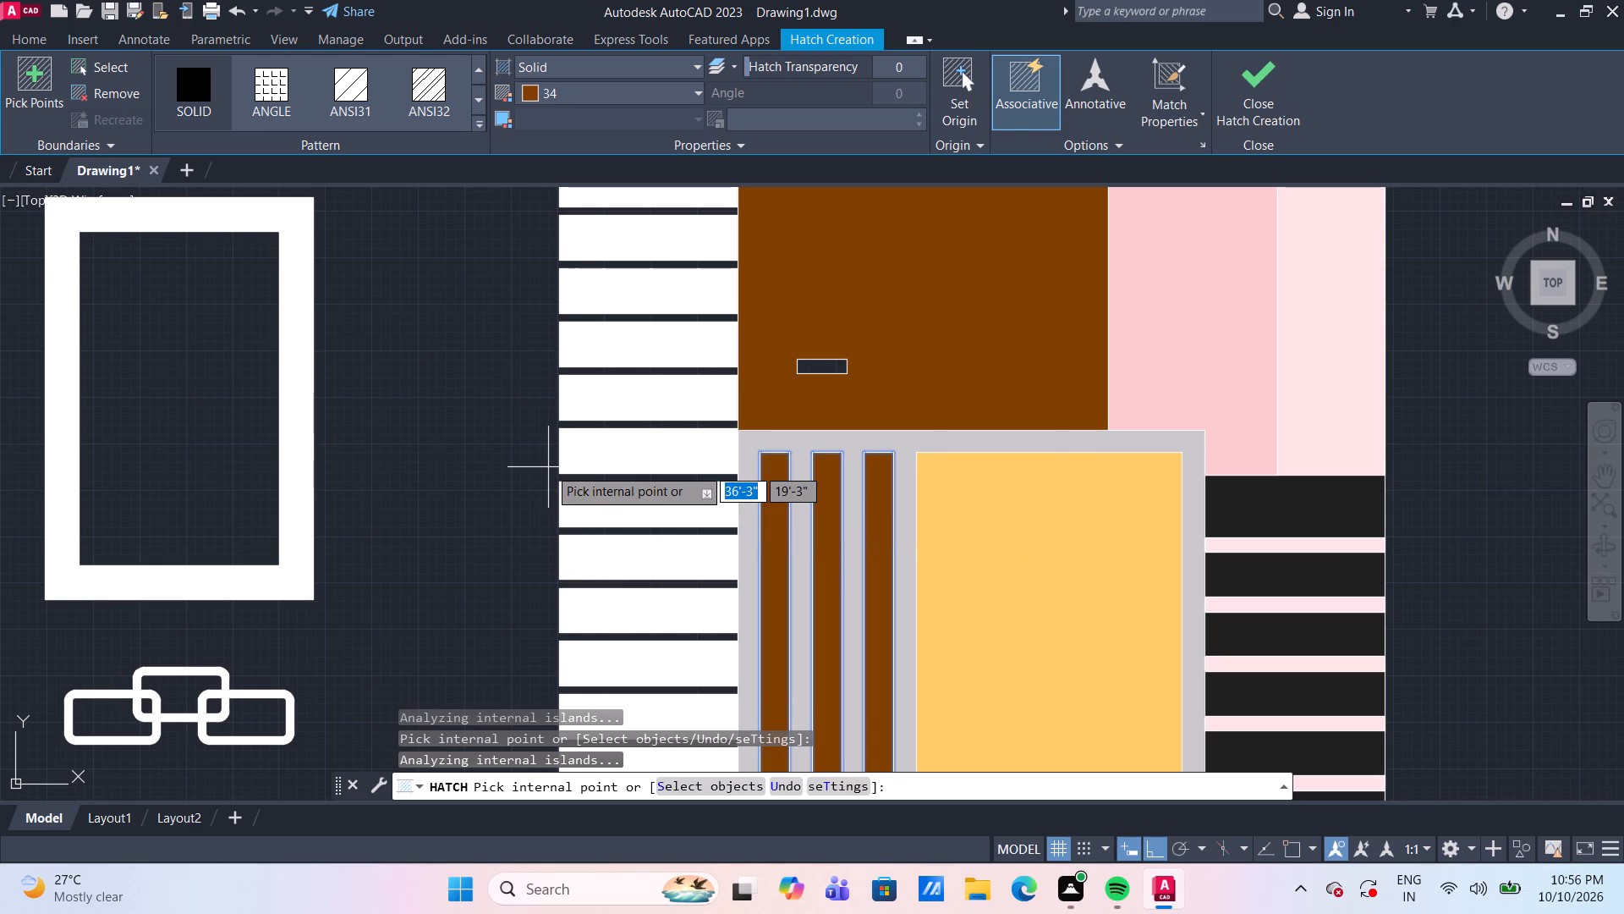
key("Escape")
Hatch the small handle rectangles in the lower and upper brown panels in solid color 248,246,176.
scroll(548, 467, "down", 2)
scroll(562, 413, "up", 1)
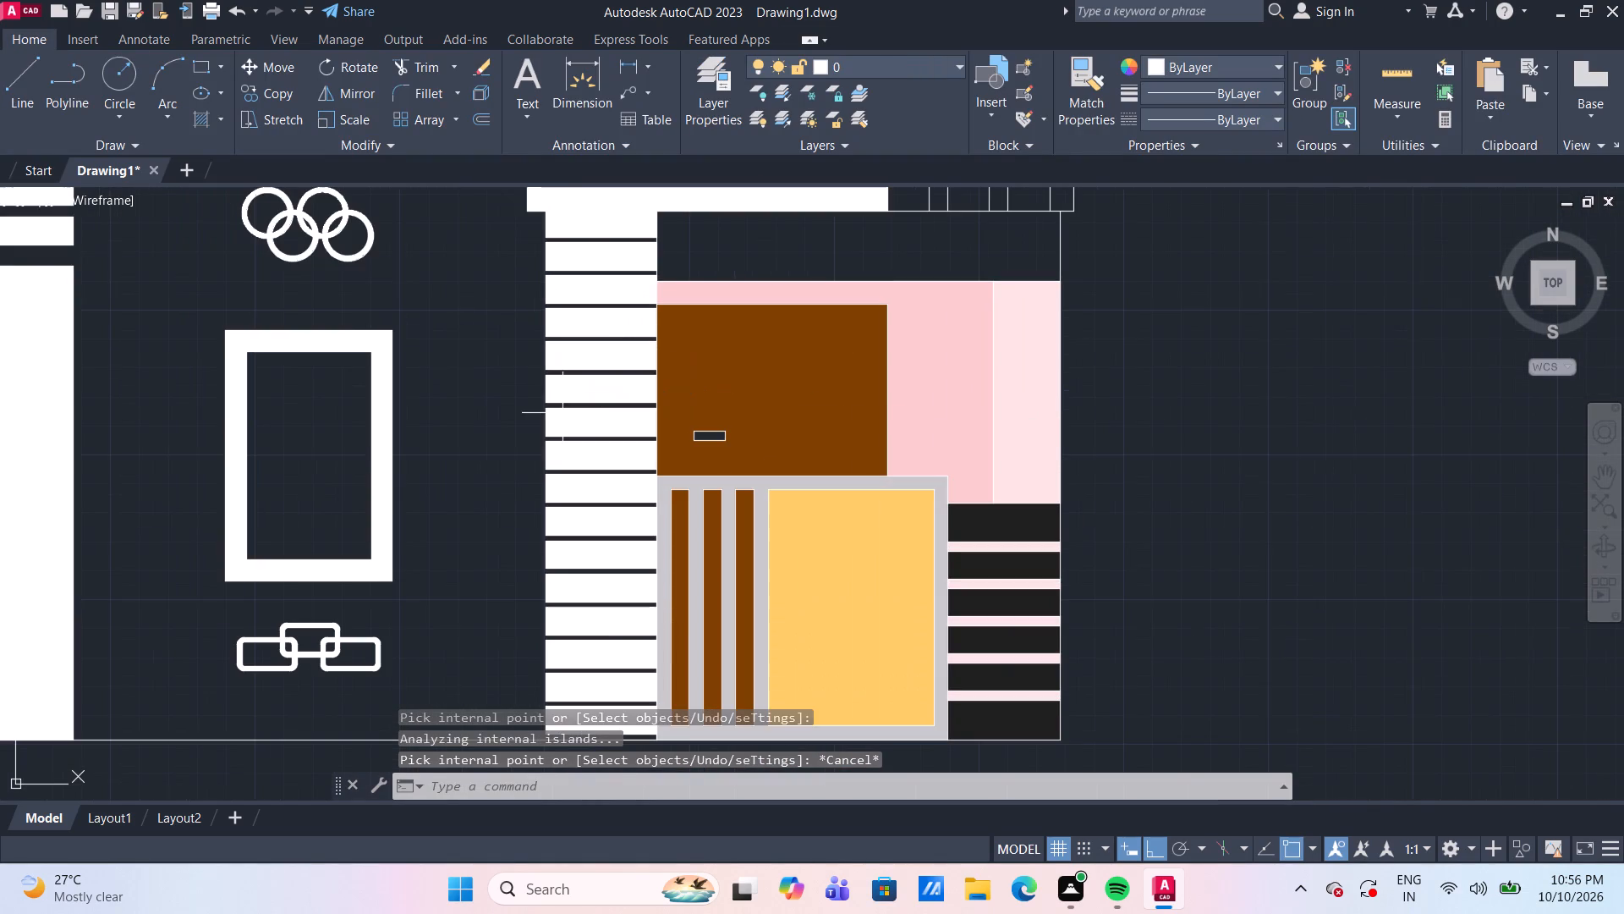
scroll(661, 401, "up", 2)
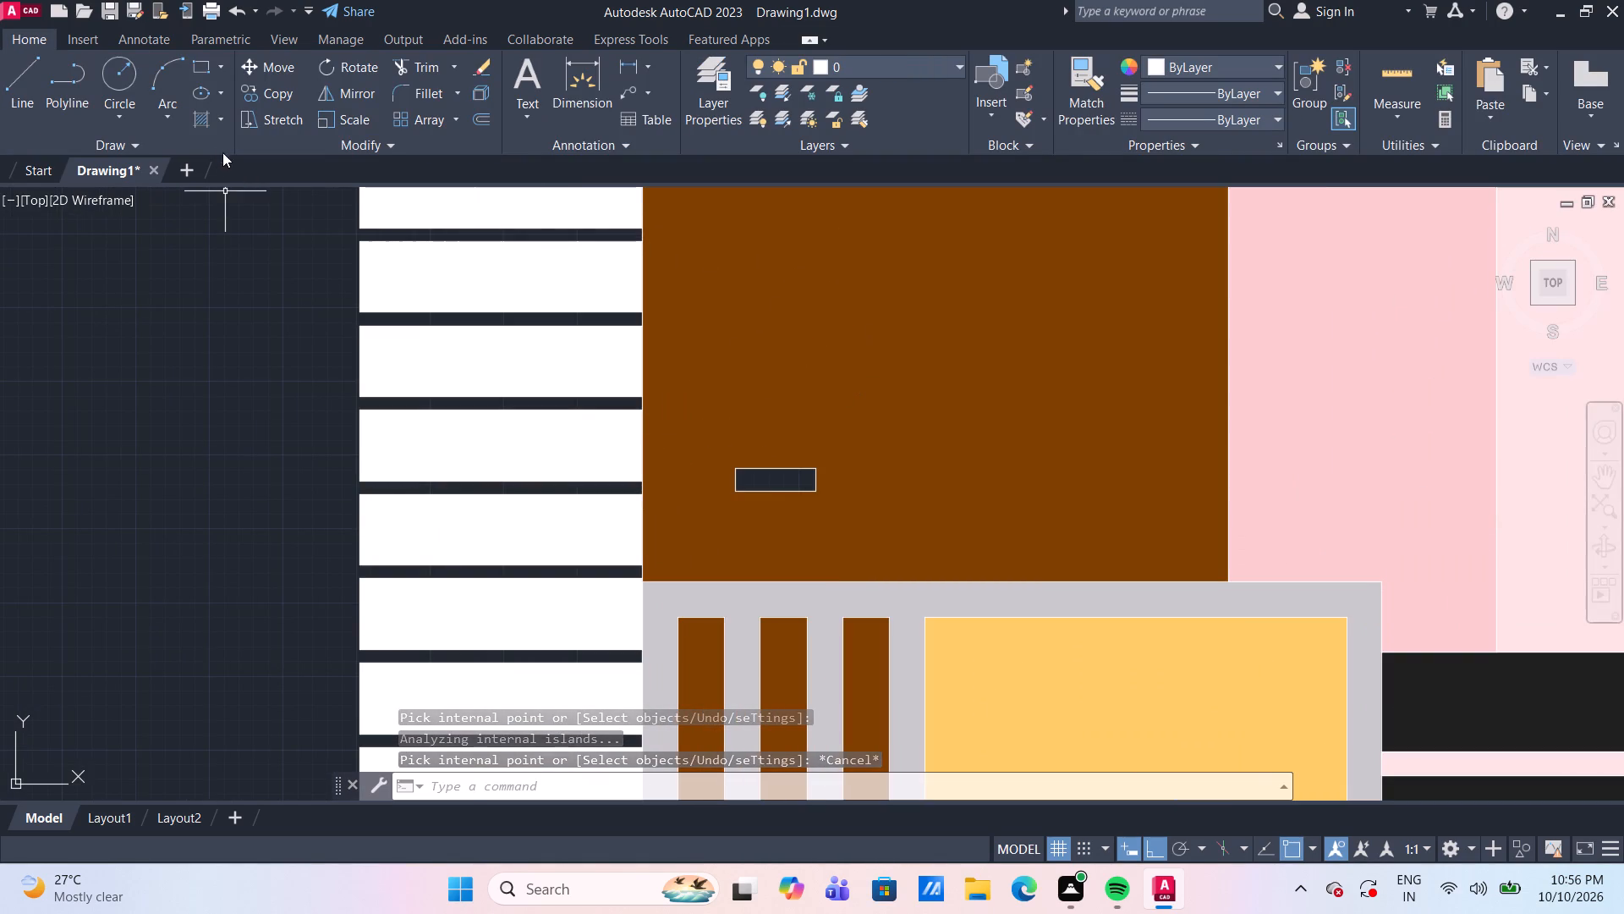
left_click(199, 125)
left_click(577, 90)
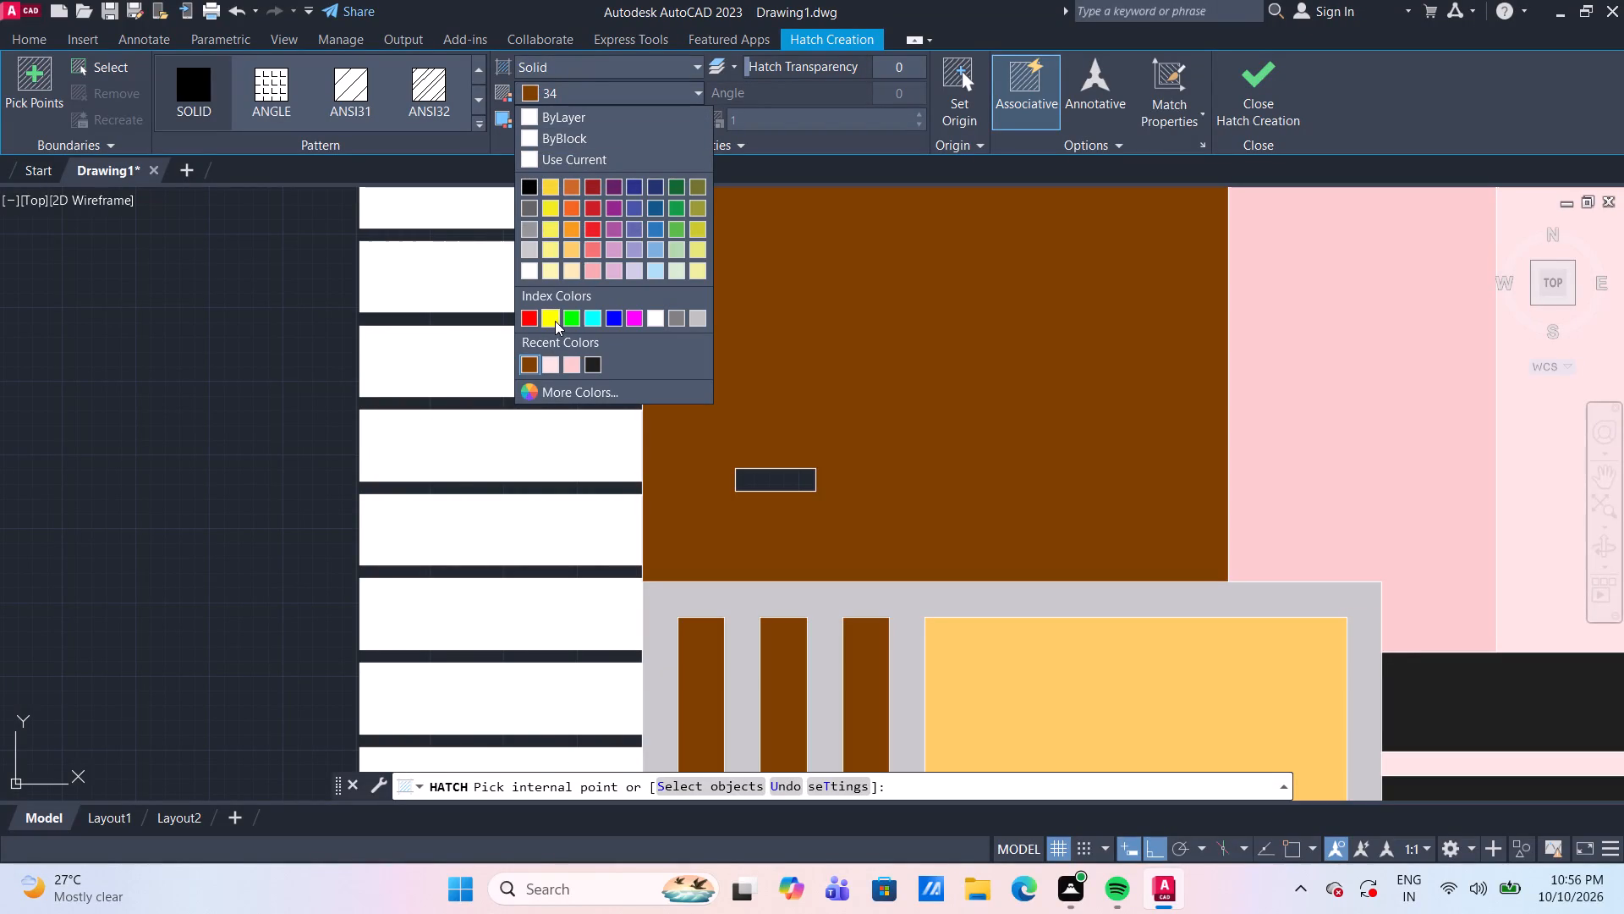
left_click(555, 264)
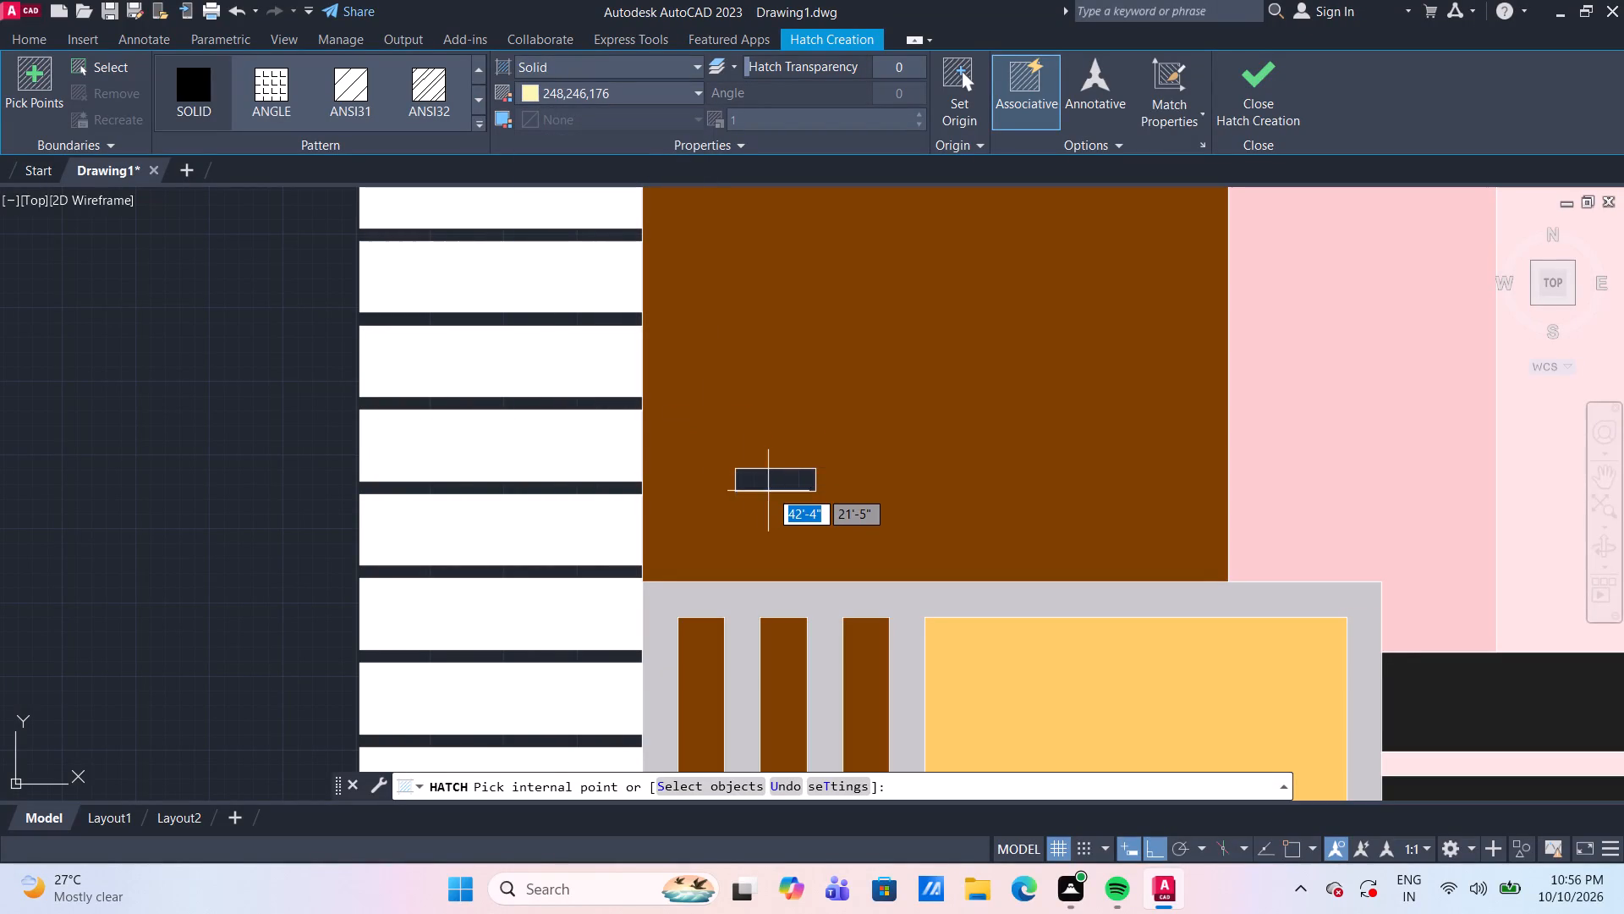
left_click(775, 482)
scroll(478, 476, "down", 3)
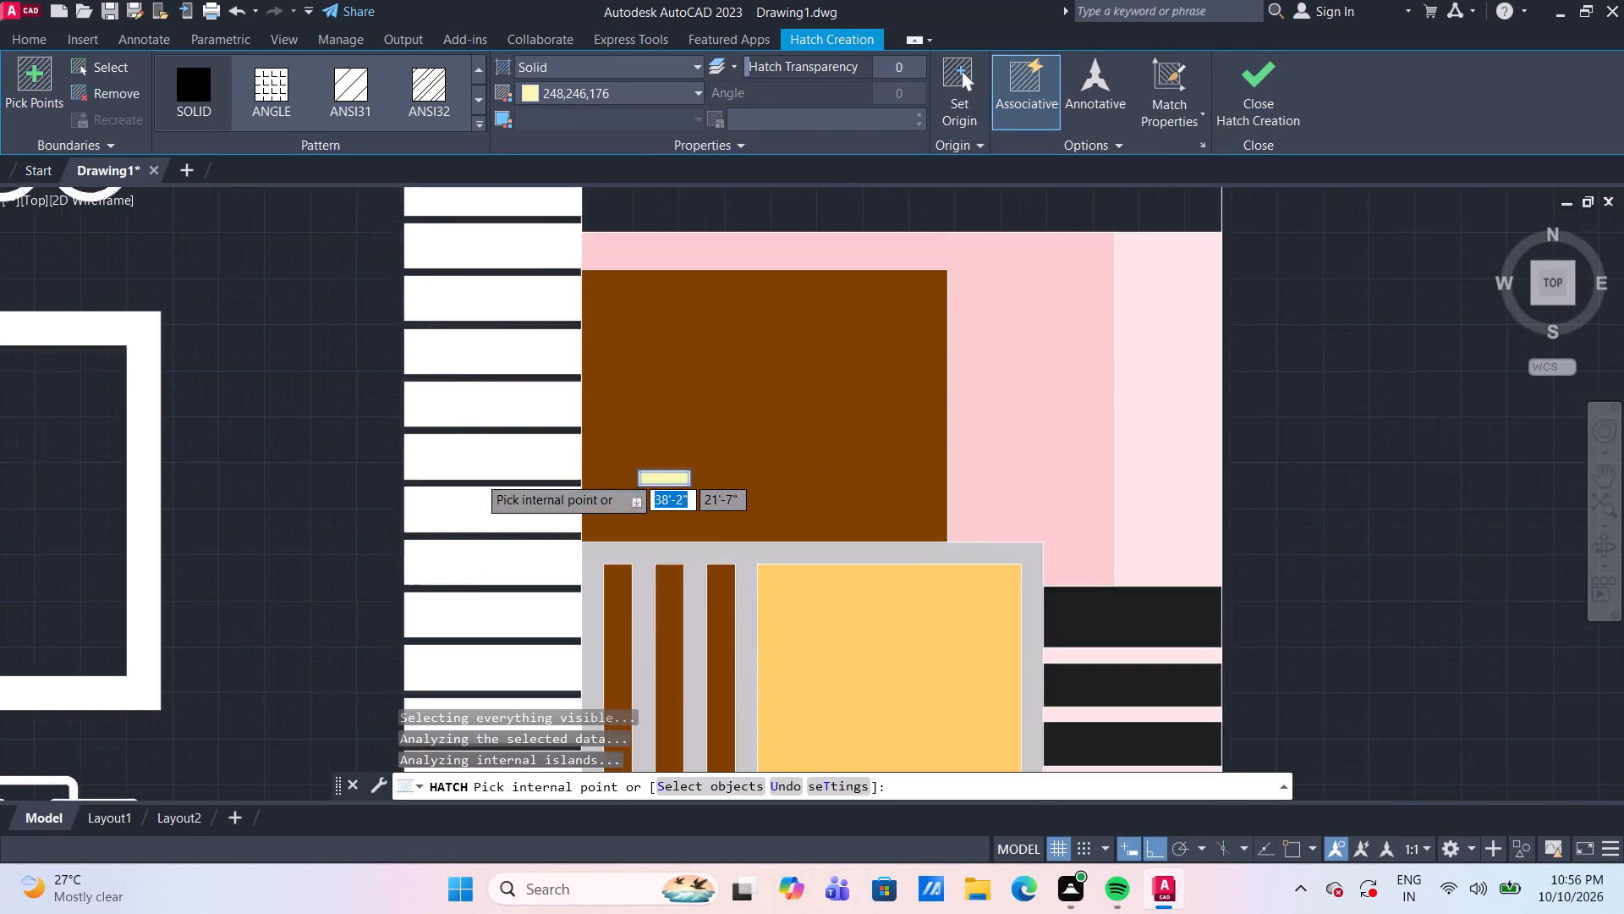
middle_click_drag(905, 269, 1052, 553)
scroll(576, 436, "up", 1)
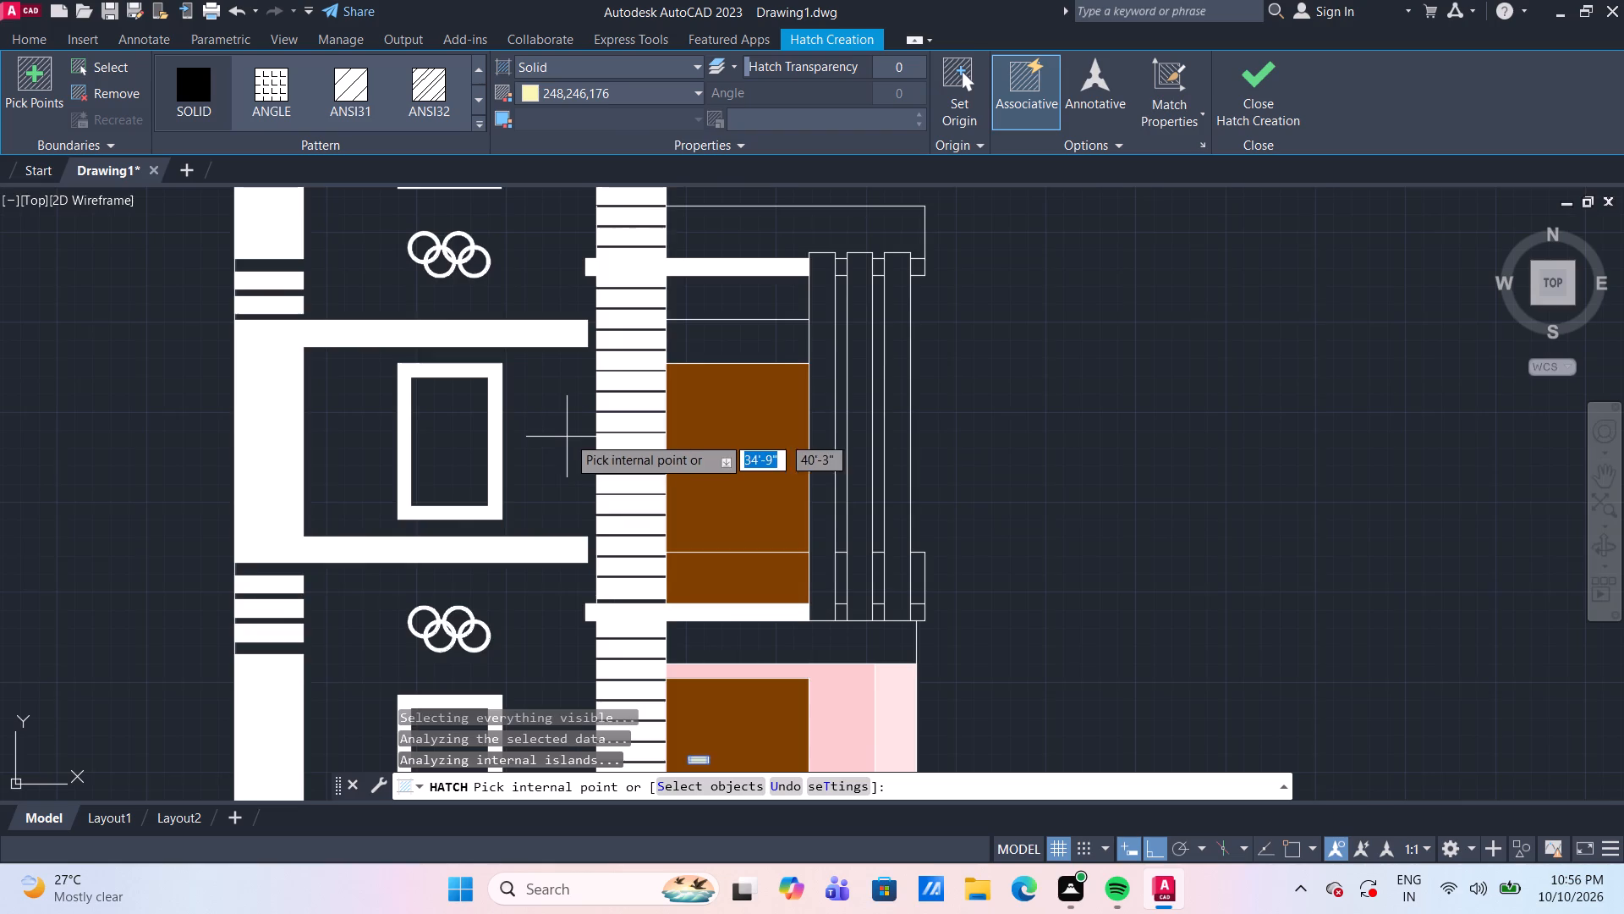
scroll(569, 436, "up", 1)
scroll(881, 497, "up", 3)
left_click(796, 480)
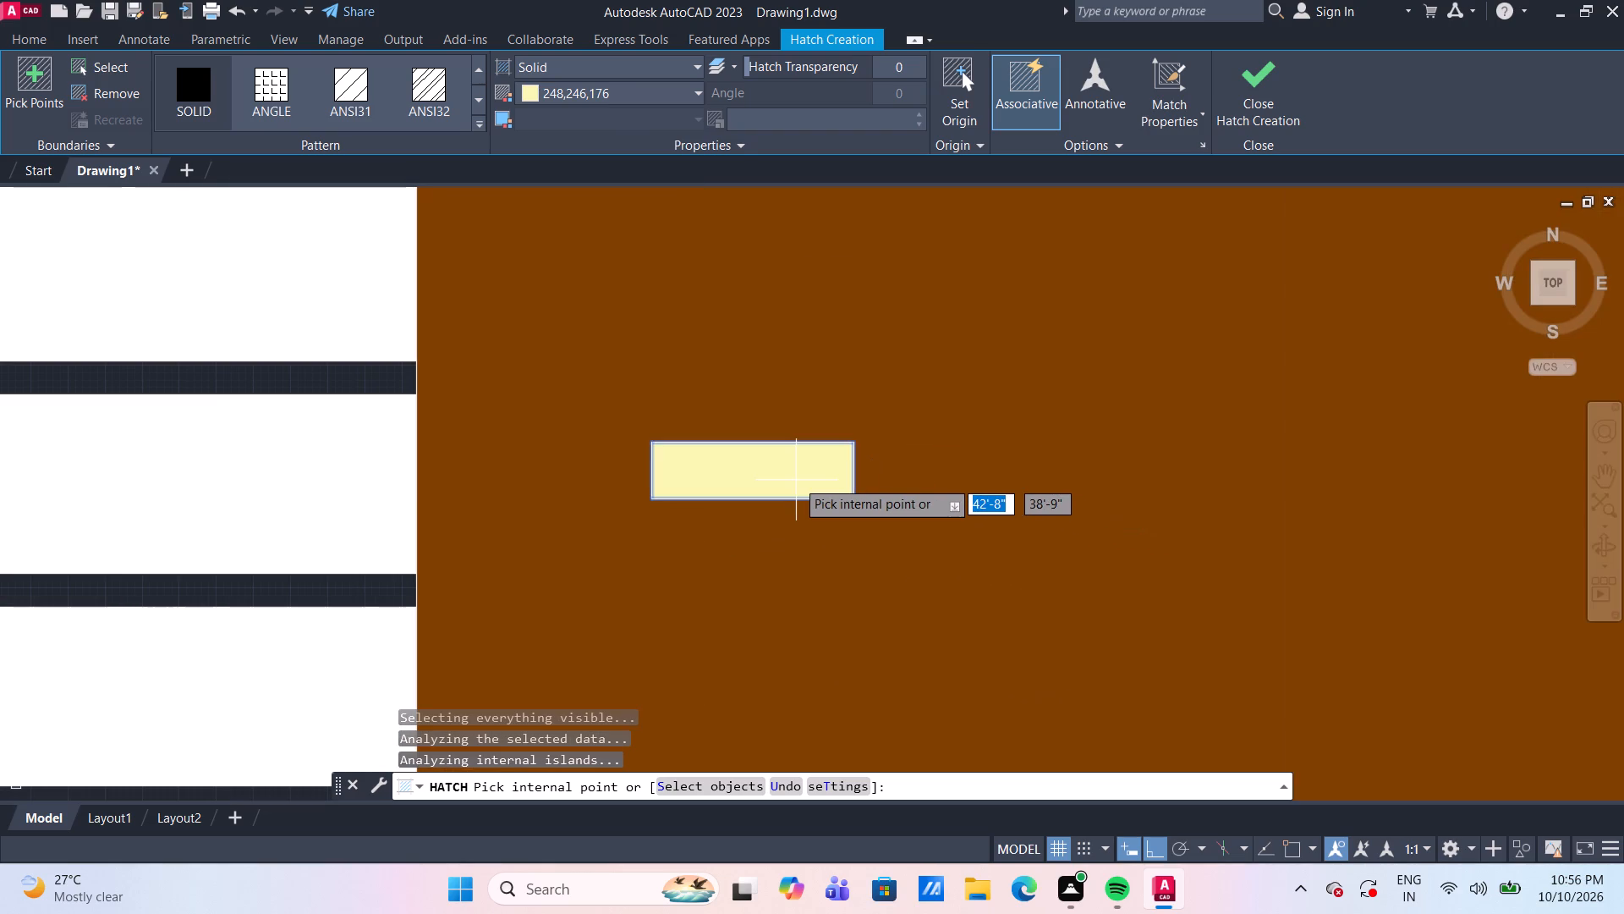
scroll(796, 480, "down", 4)
scroll(1162, 470, "down", 2)
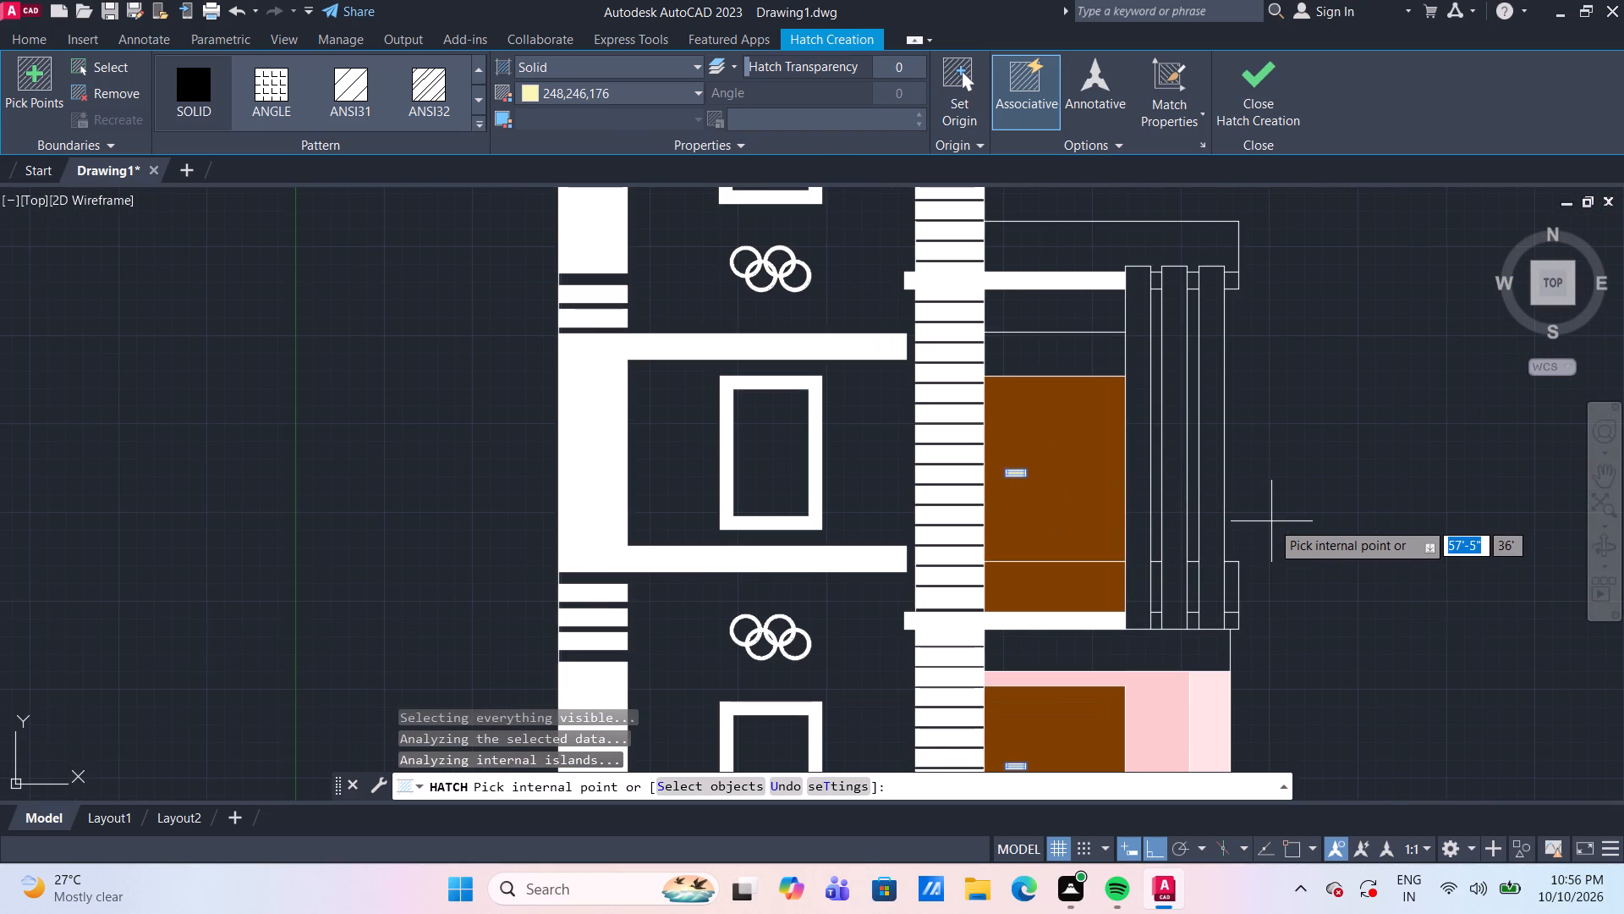
key("Escape")
Hatch the three tall vertical bars beside the upper brown panel in solid color 242,113,114.
middle_click_drag(1266, 516, 1135, 415)
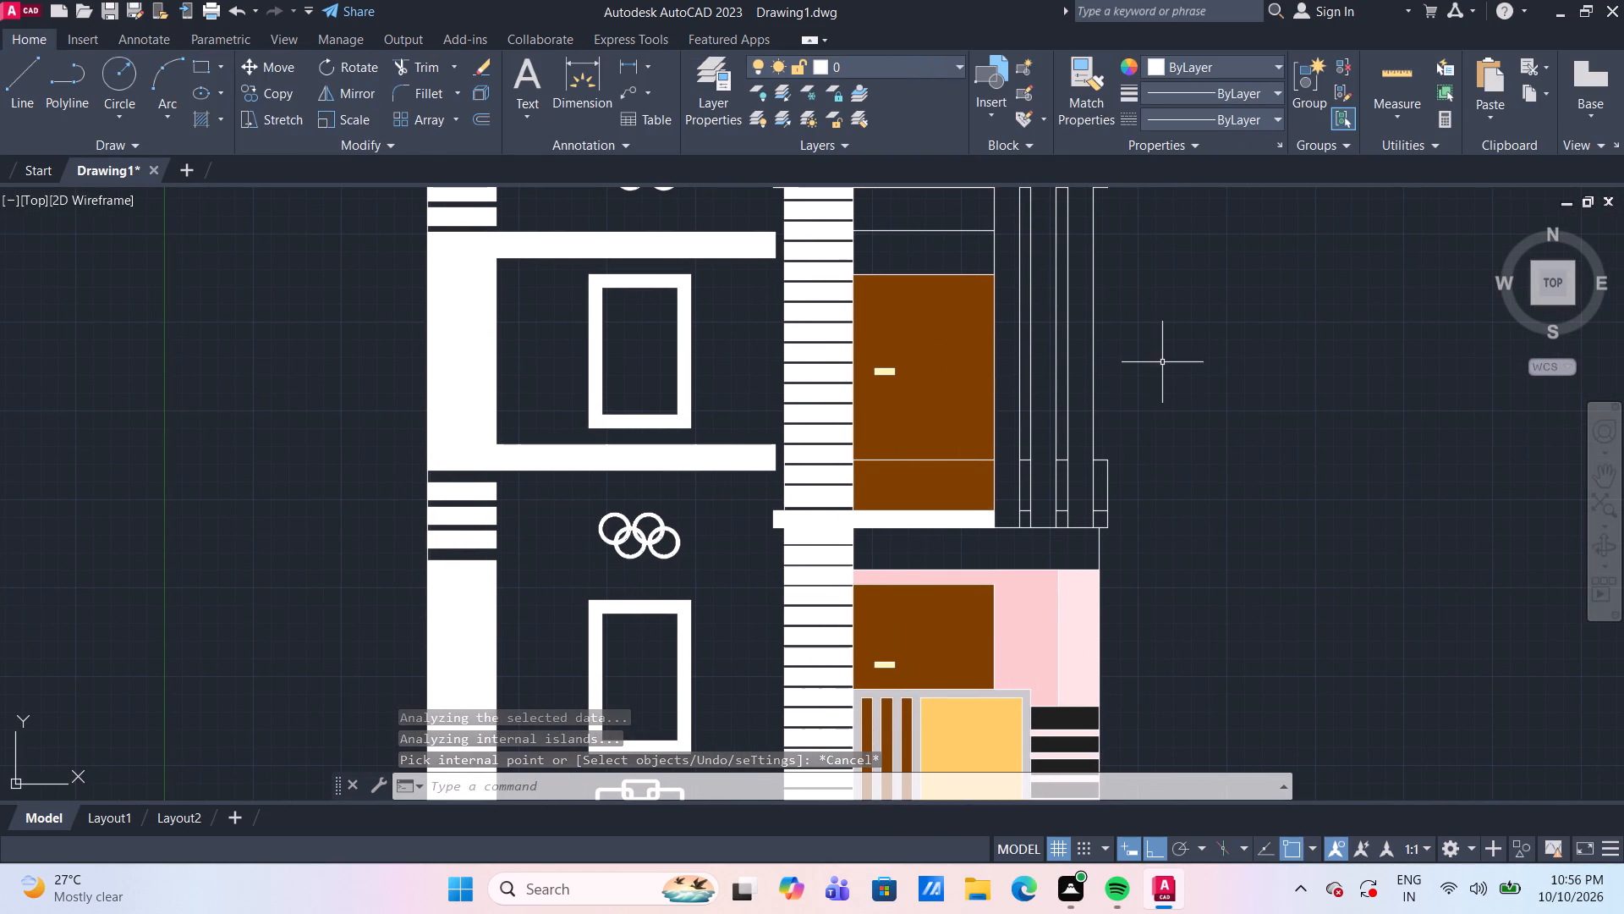
middle_click_drag(1193, 417, 1166, 487)
scroll(1167, 471, "down", 1)
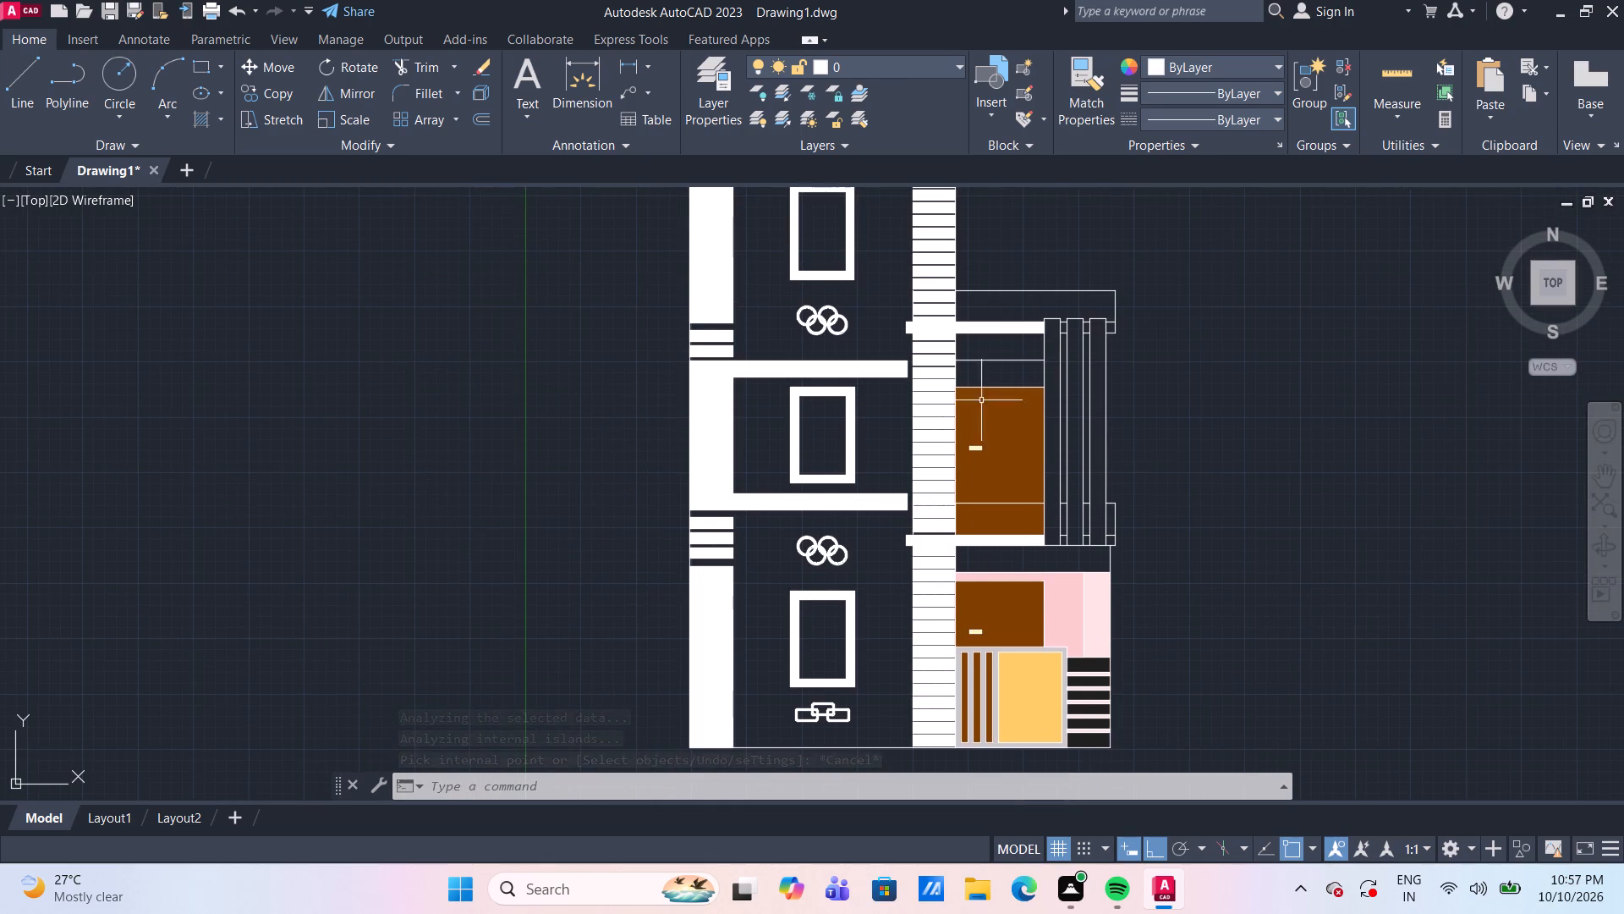
left_click(205, 118)
left_click(639, 85)
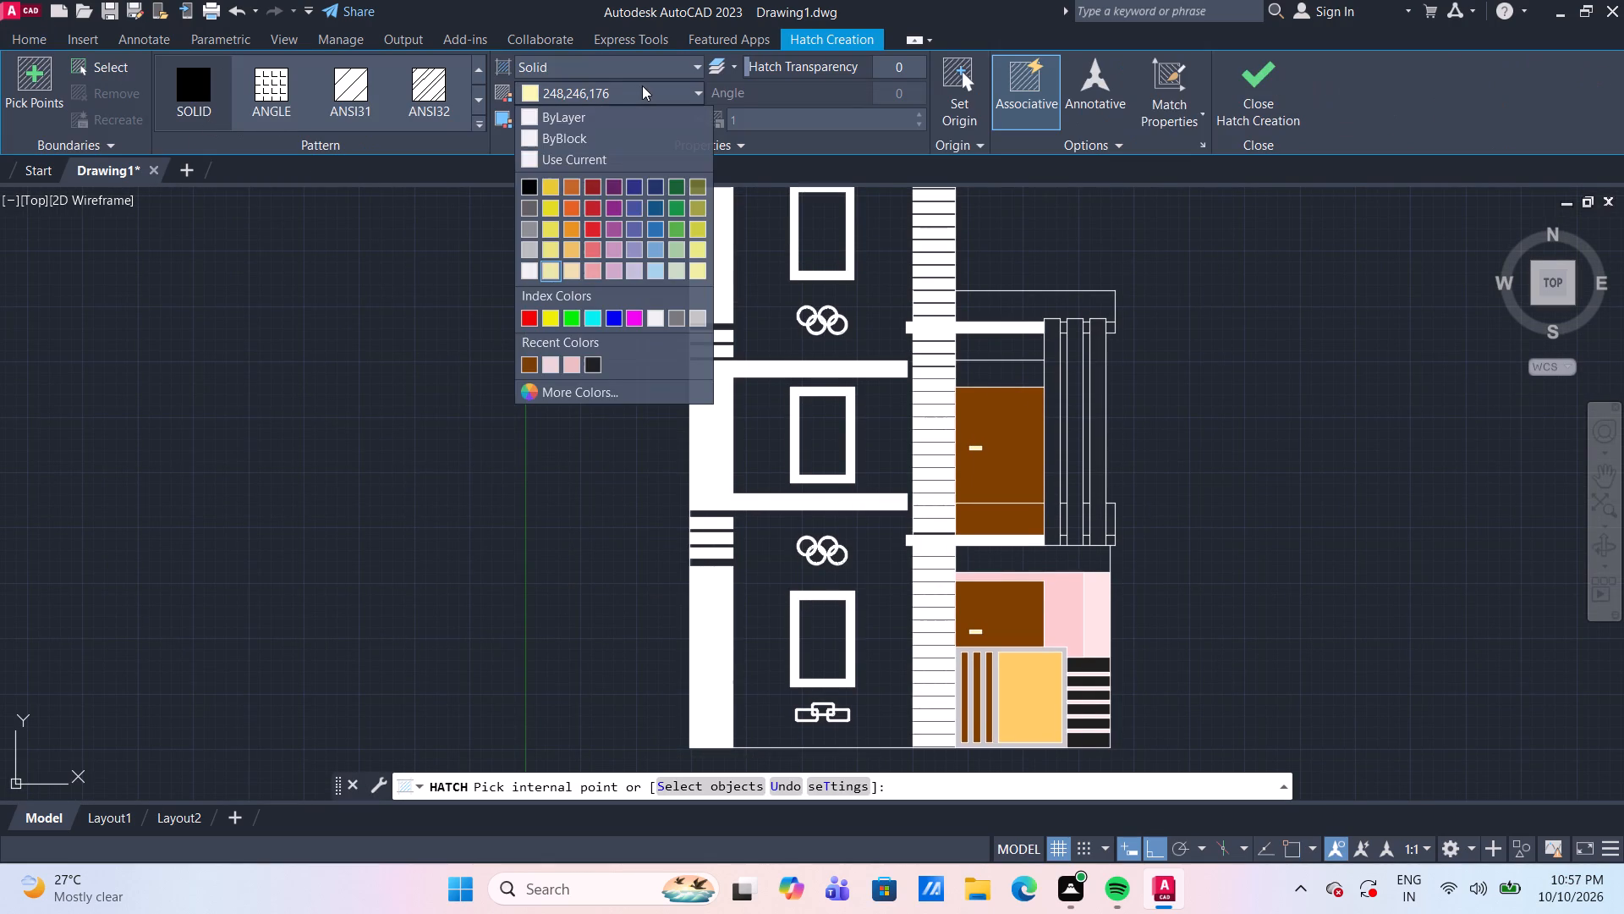
left_click(595, 251)
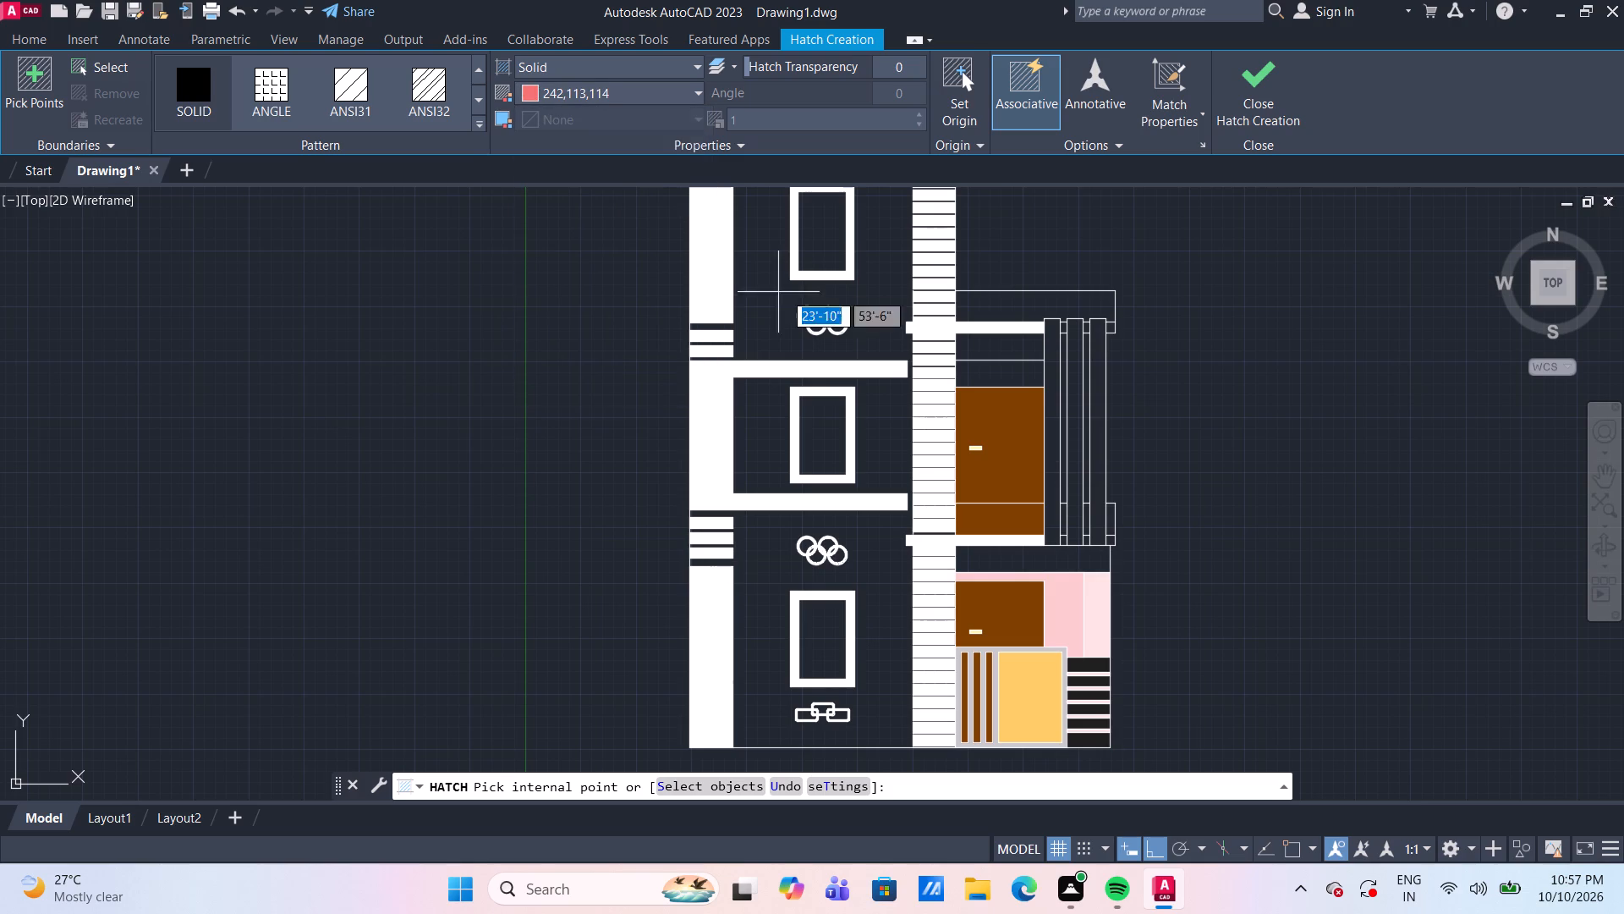
scroll(1110, 416, "up", 2)
left_click(1074, 411)
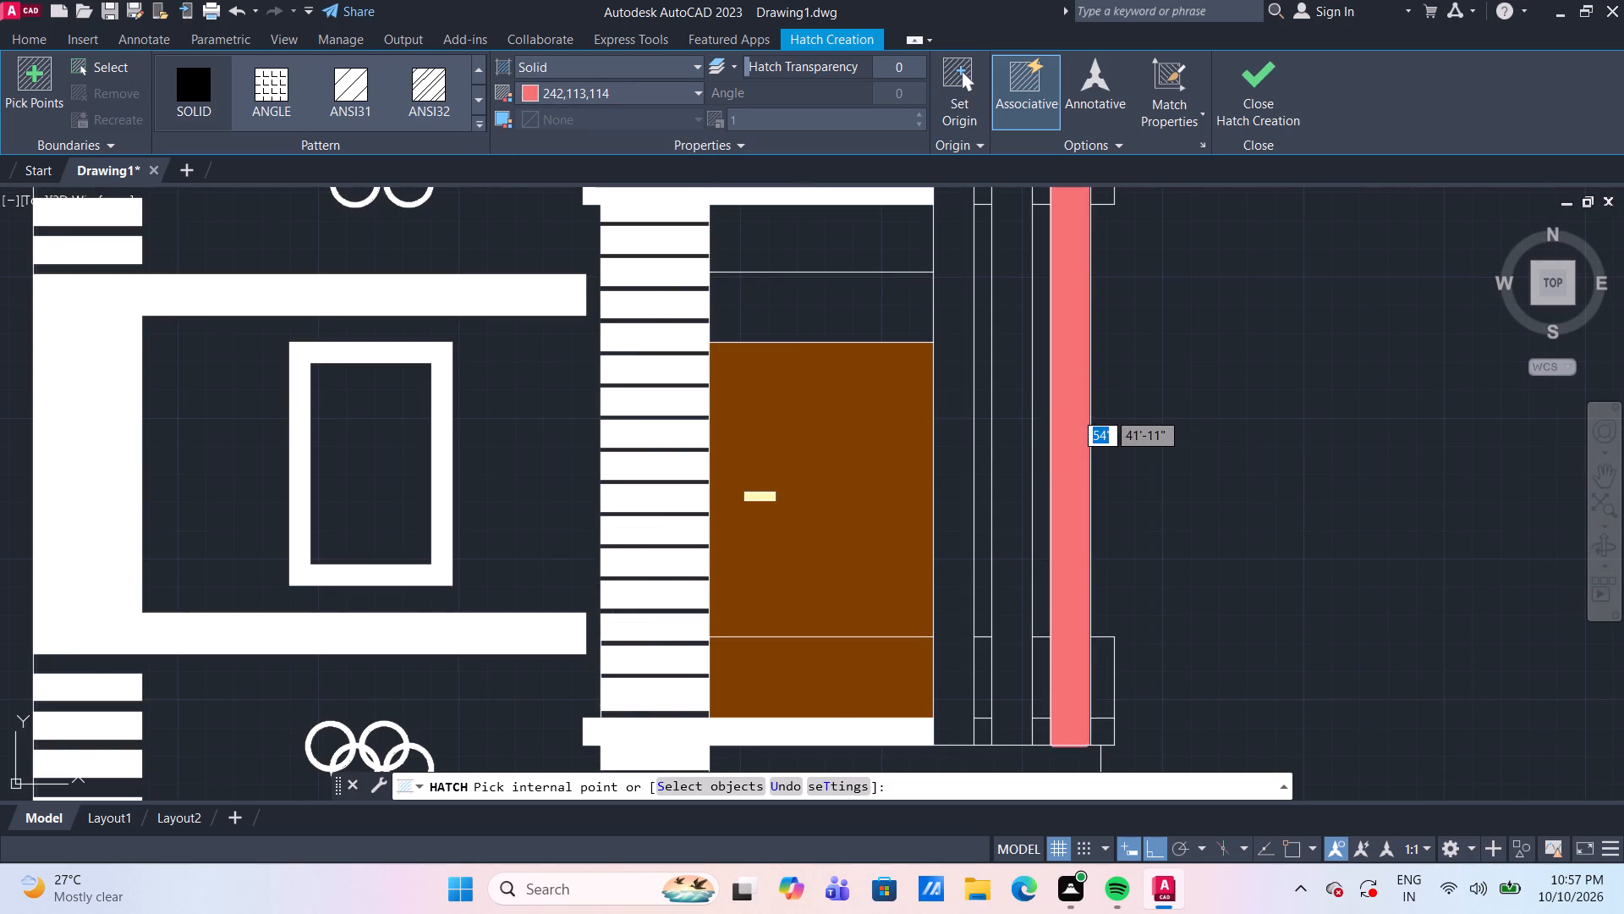
left_click(1016, 390)
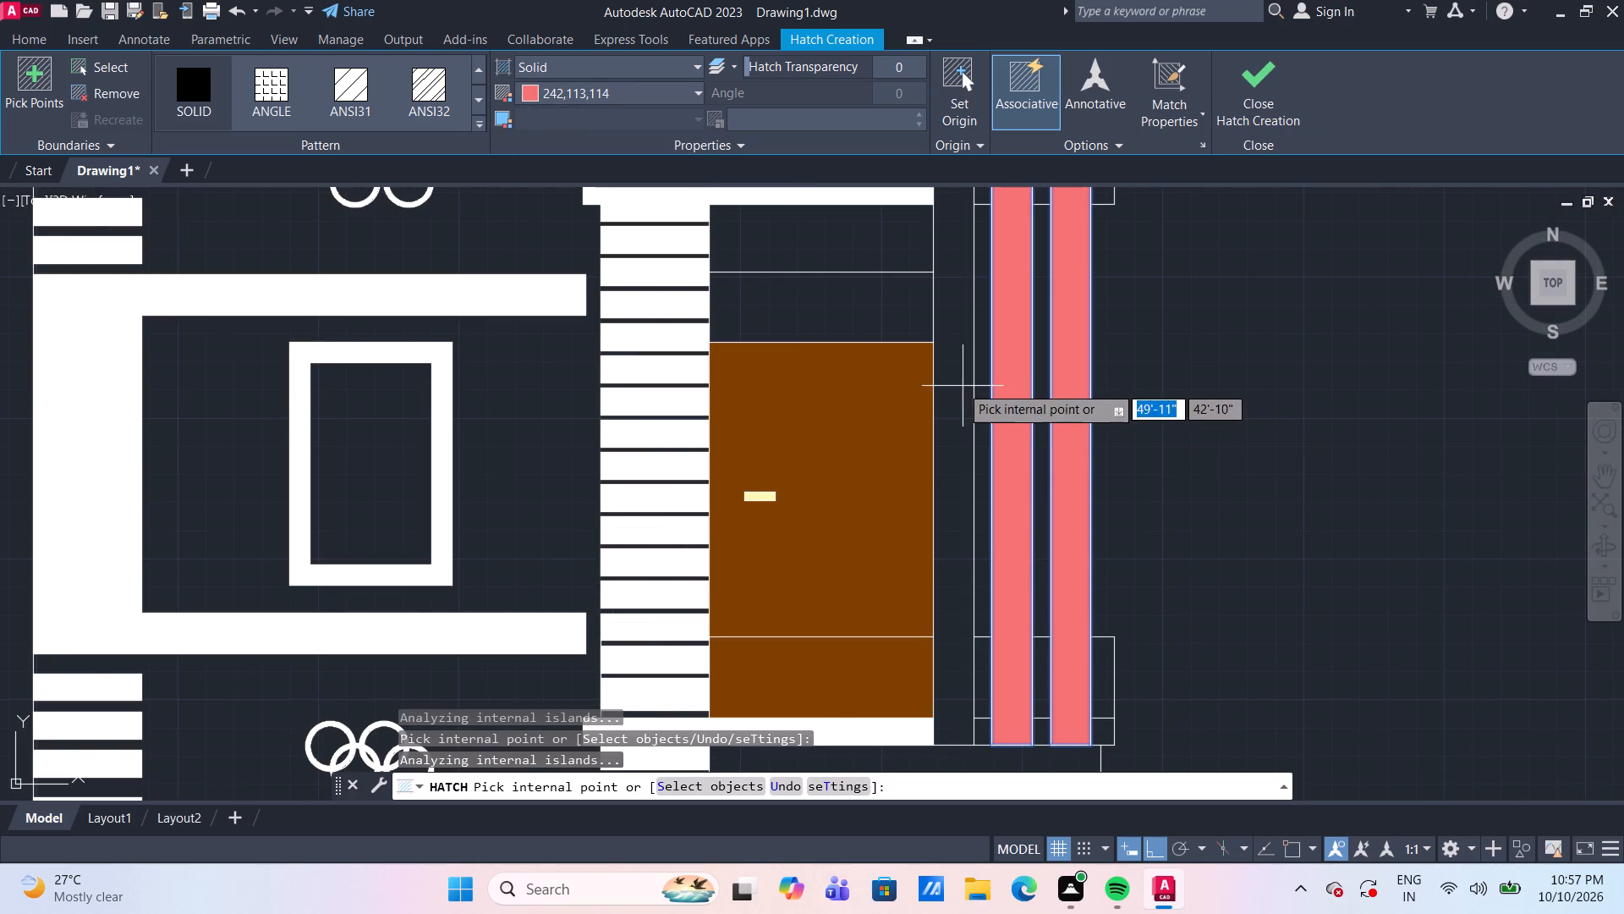
left_click(952, 383)
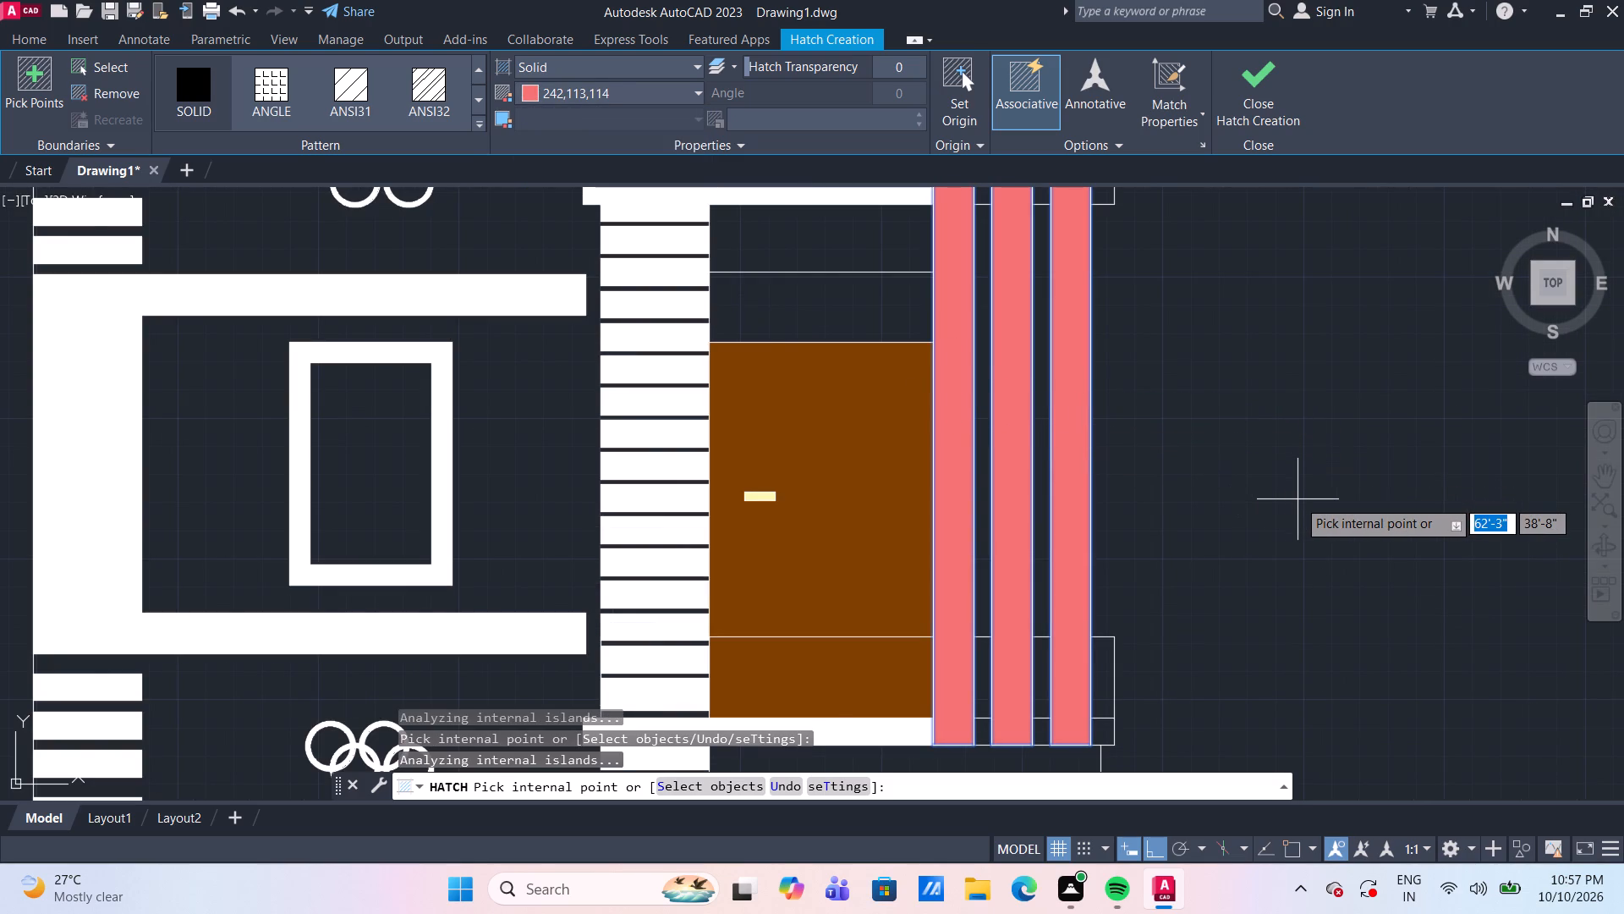
key("Return")
scroll(1297, 498, "down", 2)
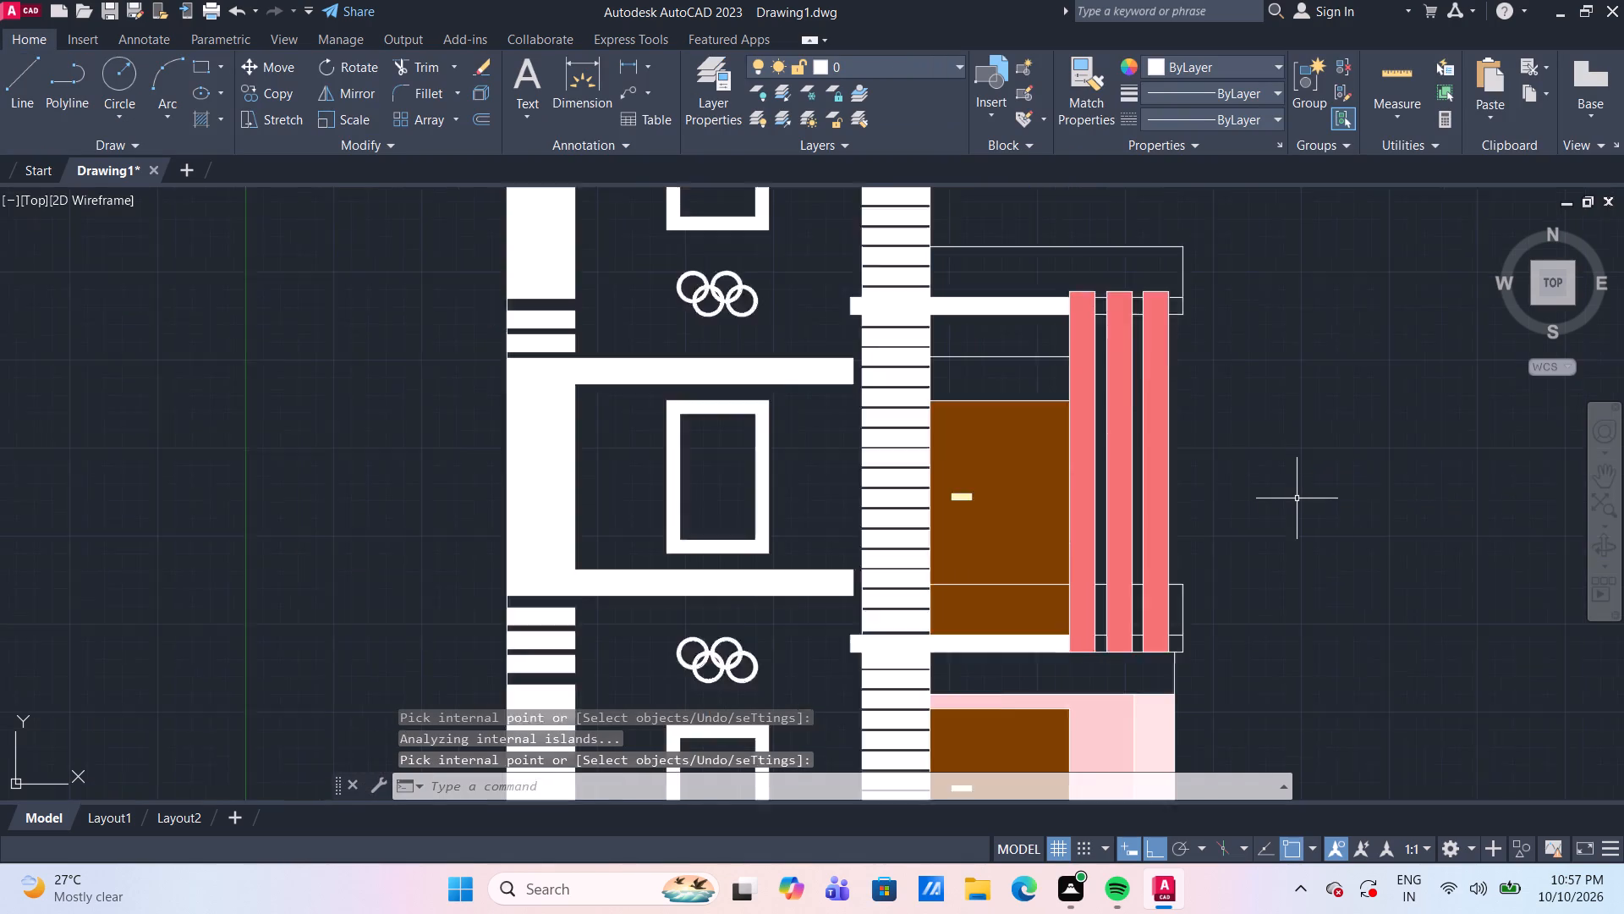
Hatch the gaps between the three red bars and the small rectangle beyond the outermost bar, above the band level, in solid color 252,227,228.
middle_click_drag(1295, 641, 1213, 592)
scroll(1291, 640, "up", 1)
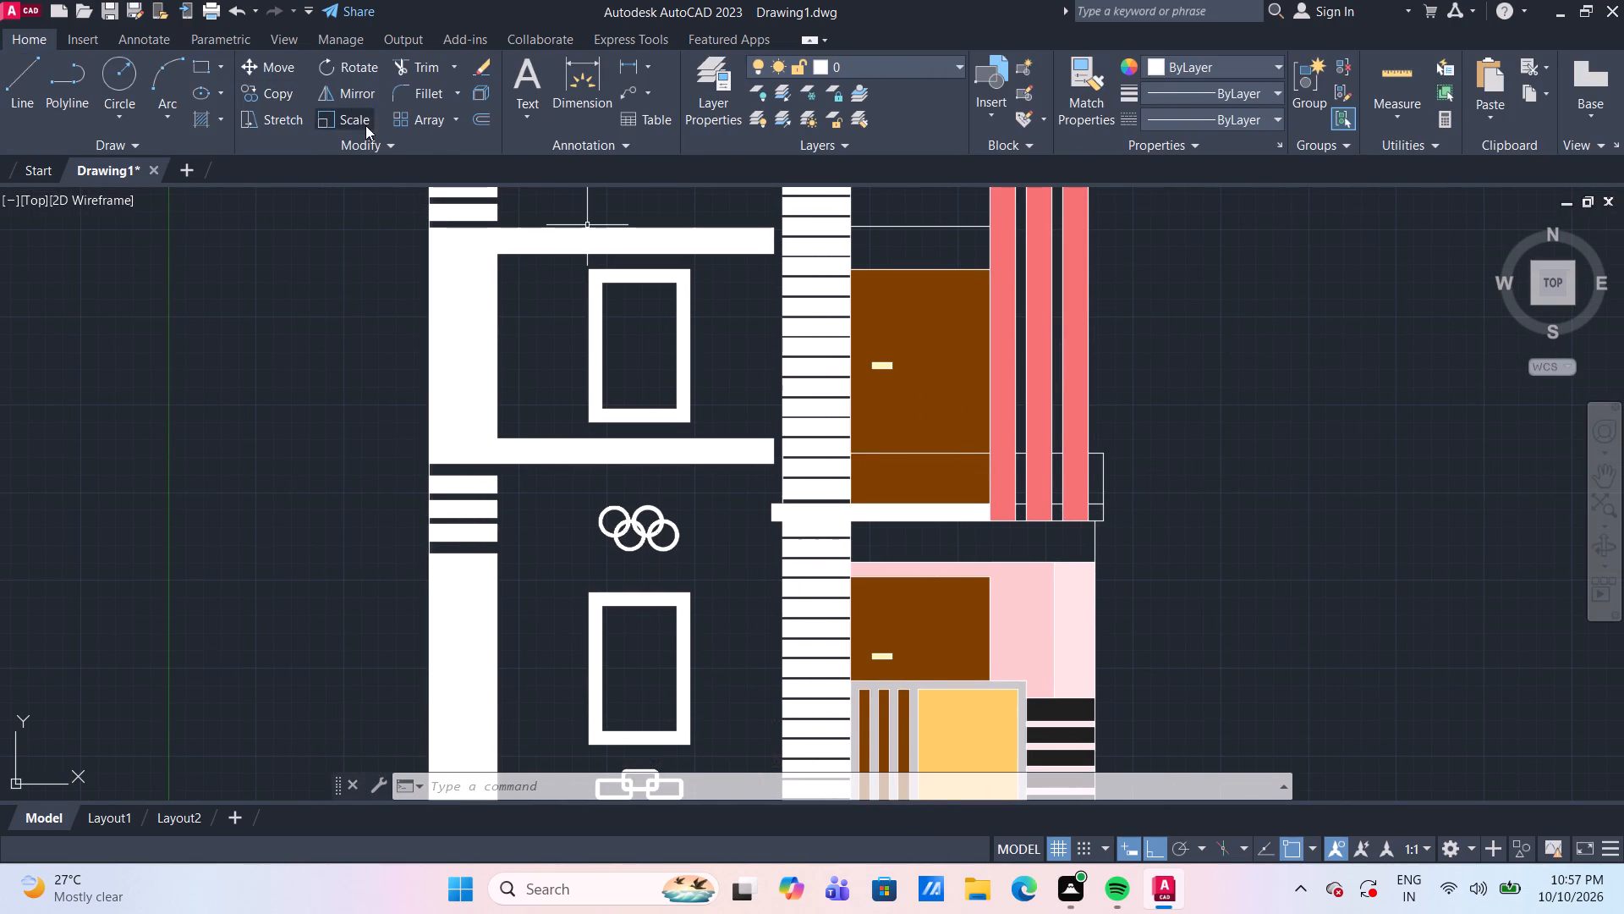
left_click(199, 122)
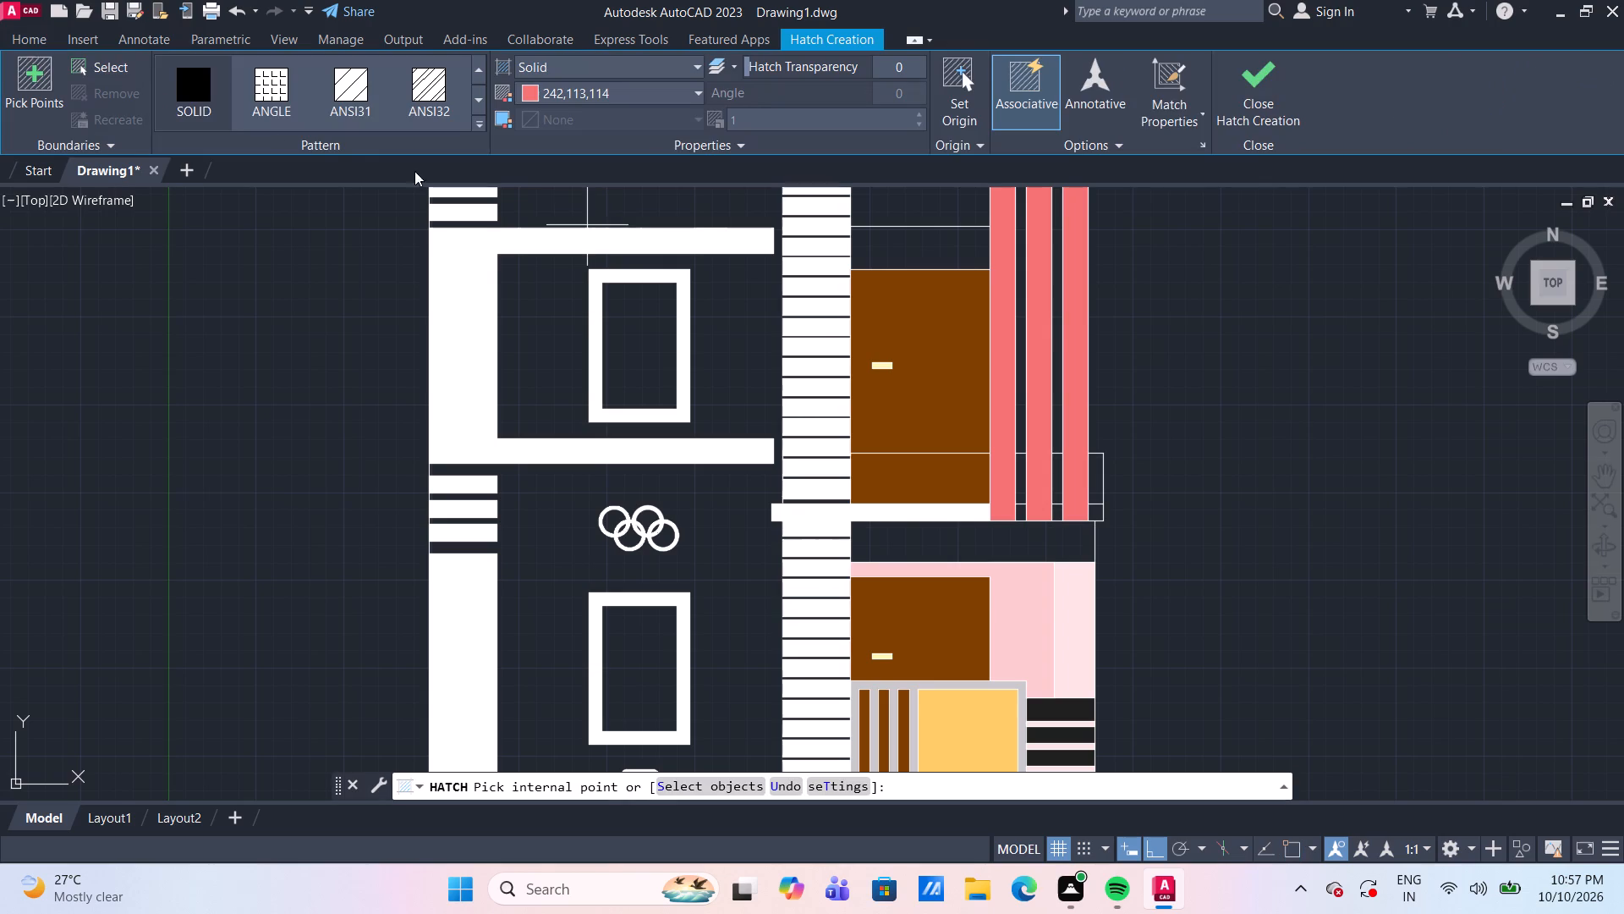
left_click(633, 95)
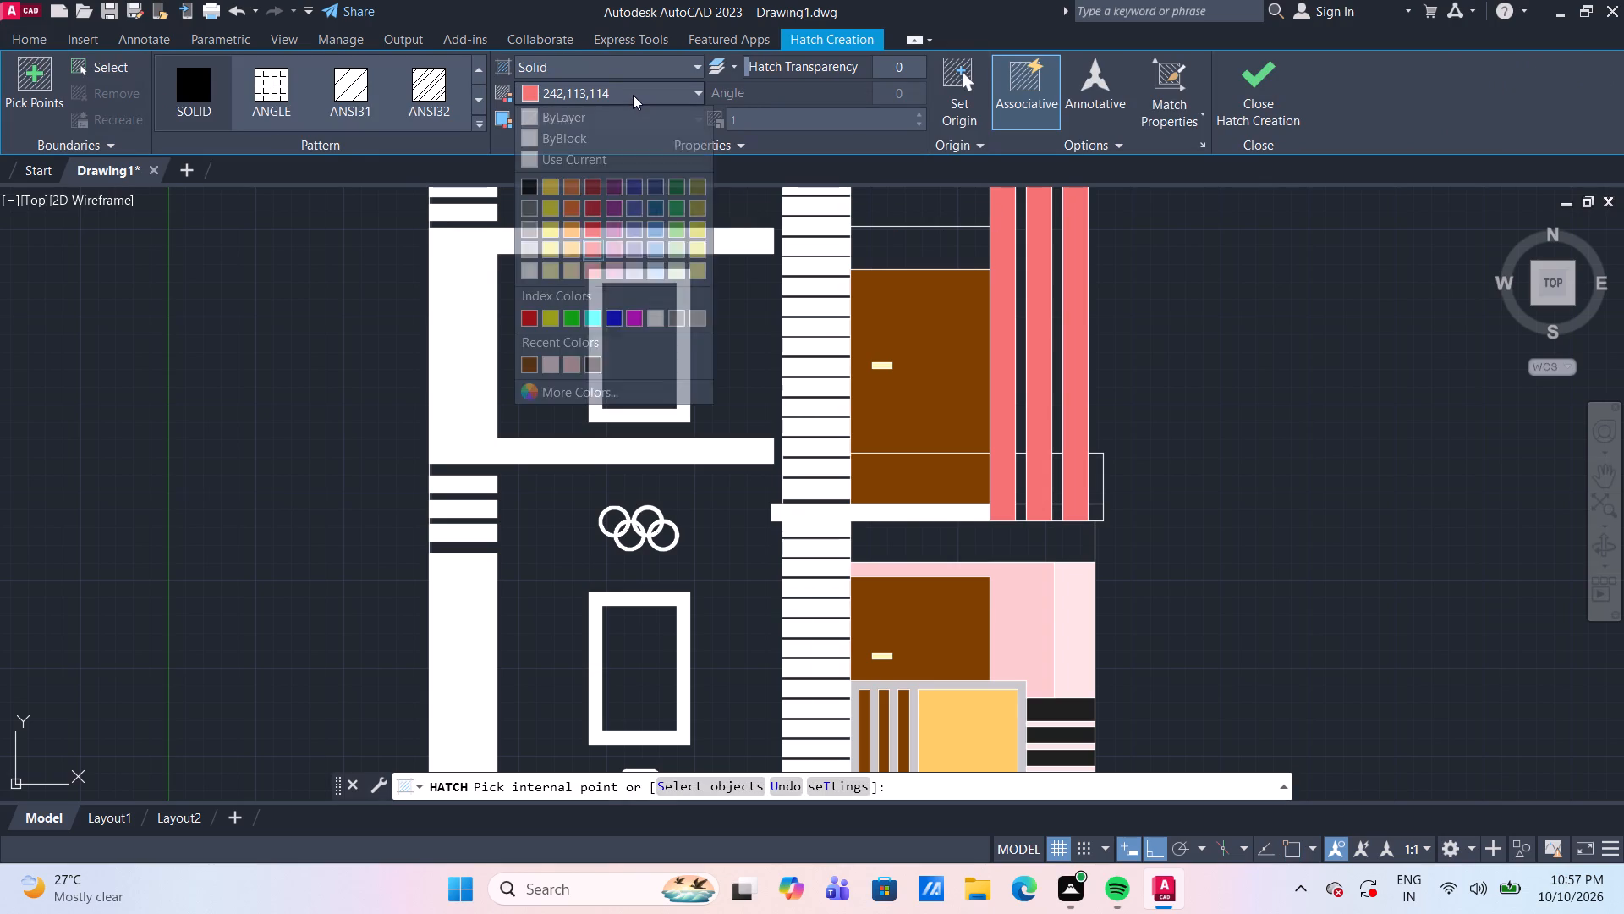
left_click(552, 366)
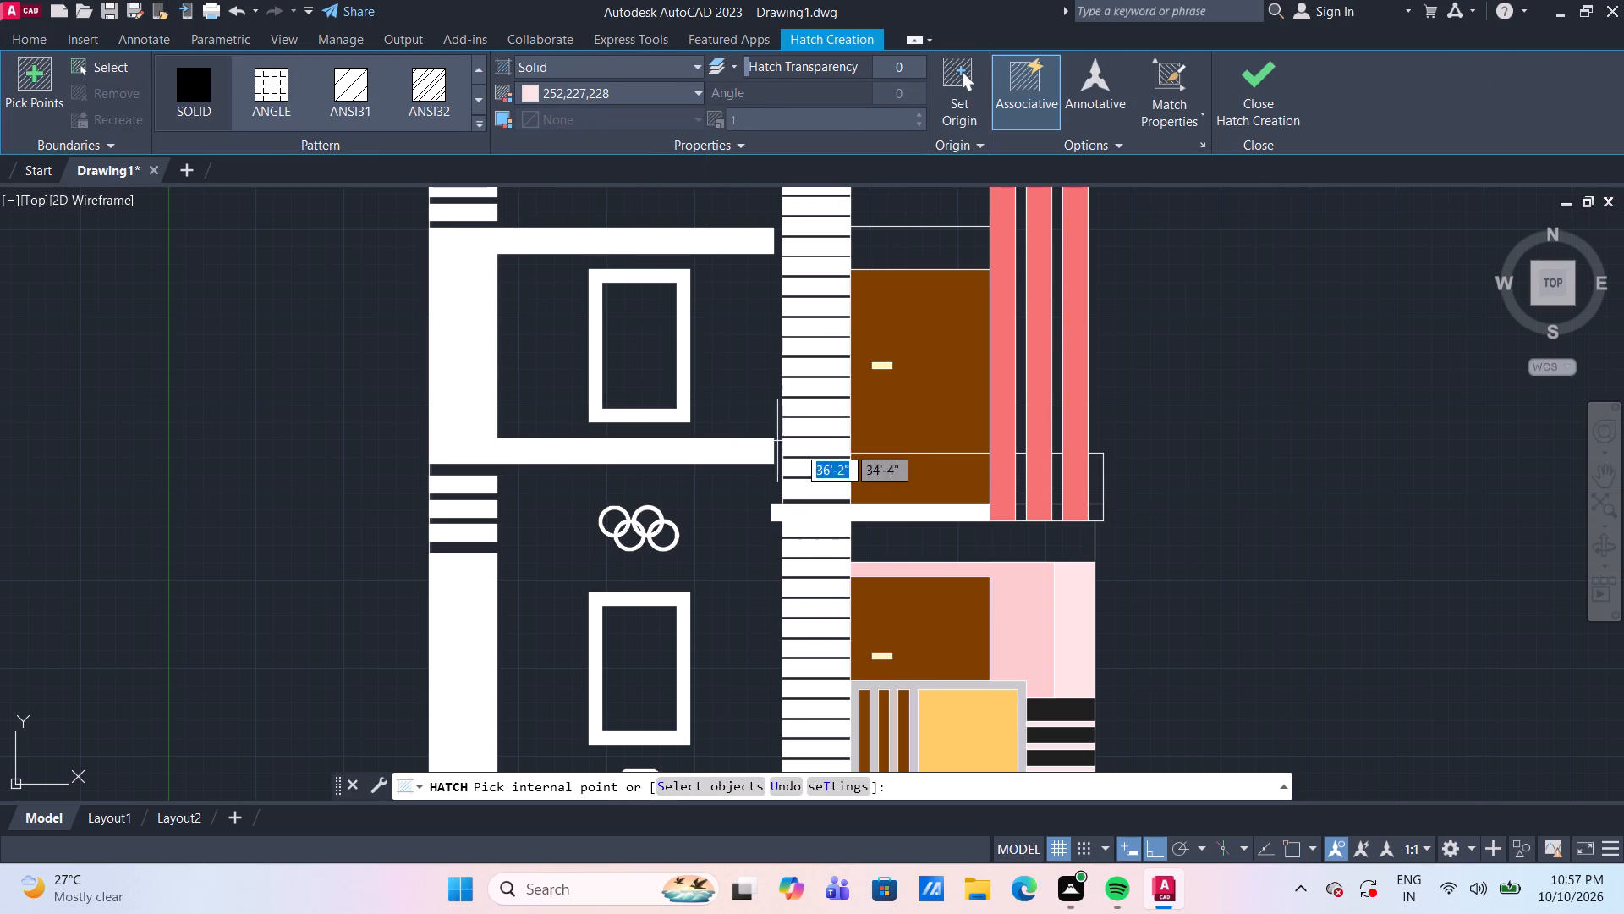
scroll(1006, 397, "up", 1)
left_click(1027, 407)
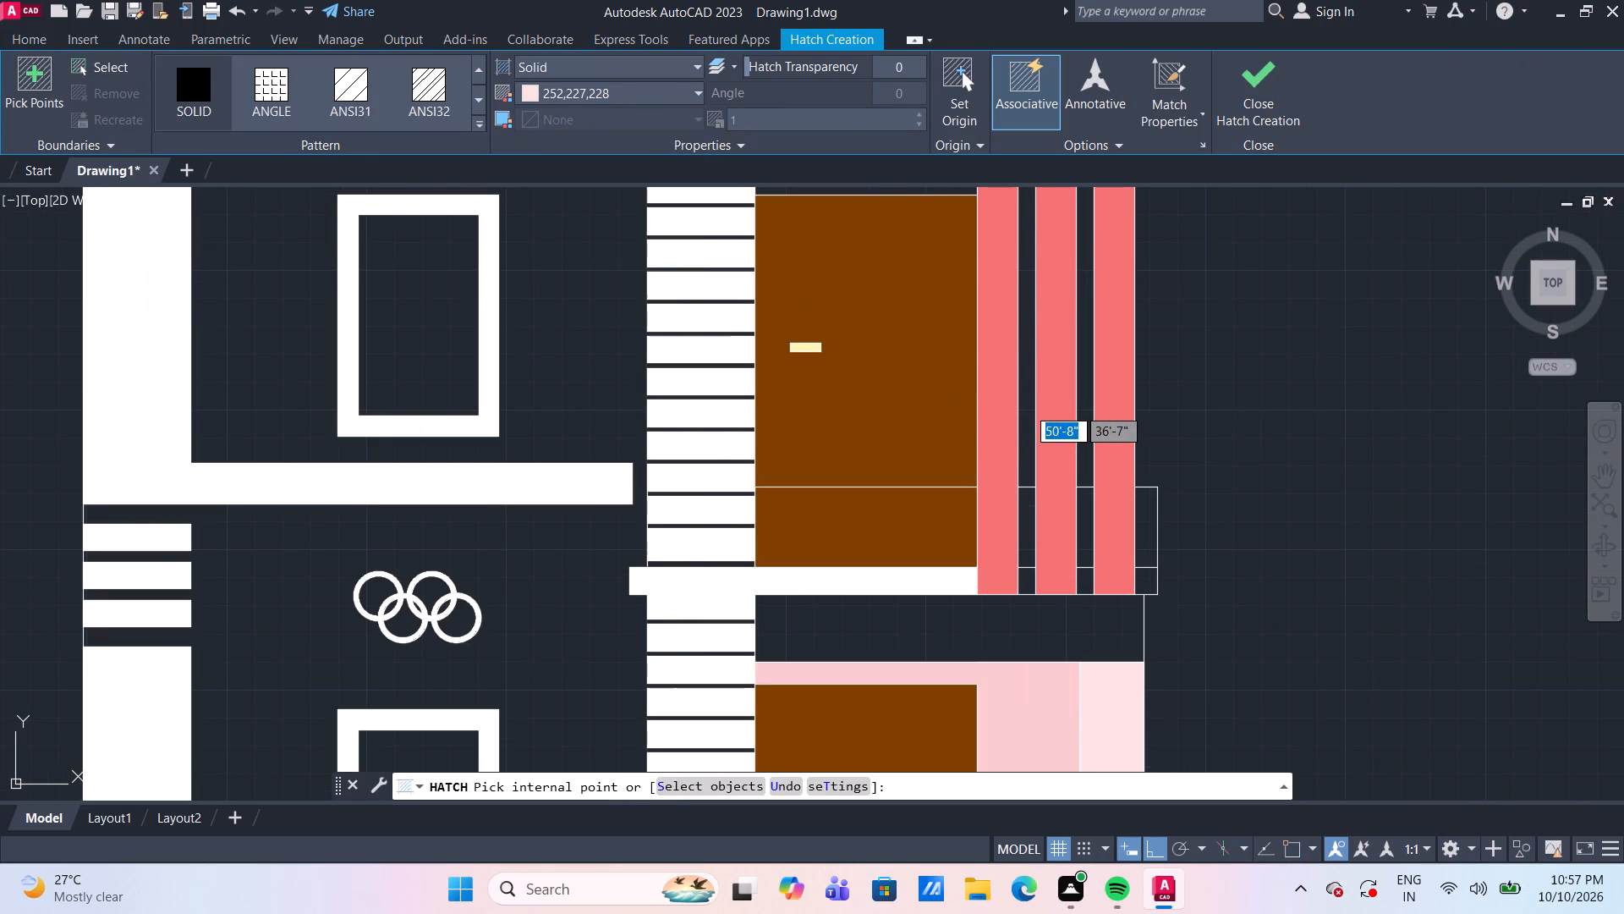
left_click(1085, 424)
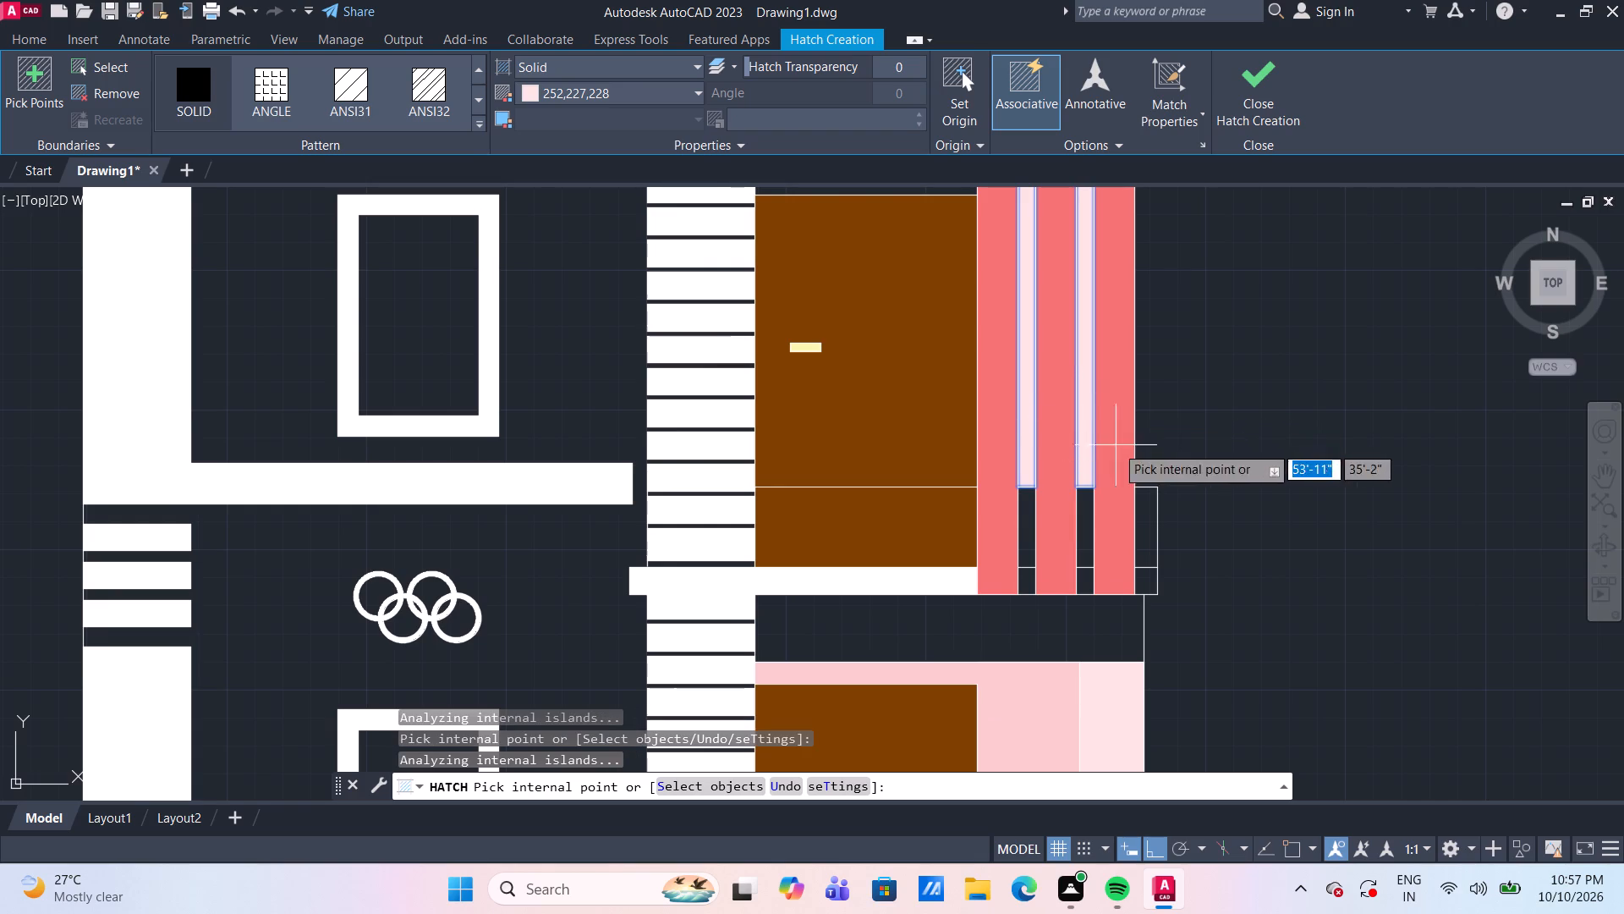
left_click(1149, 526)
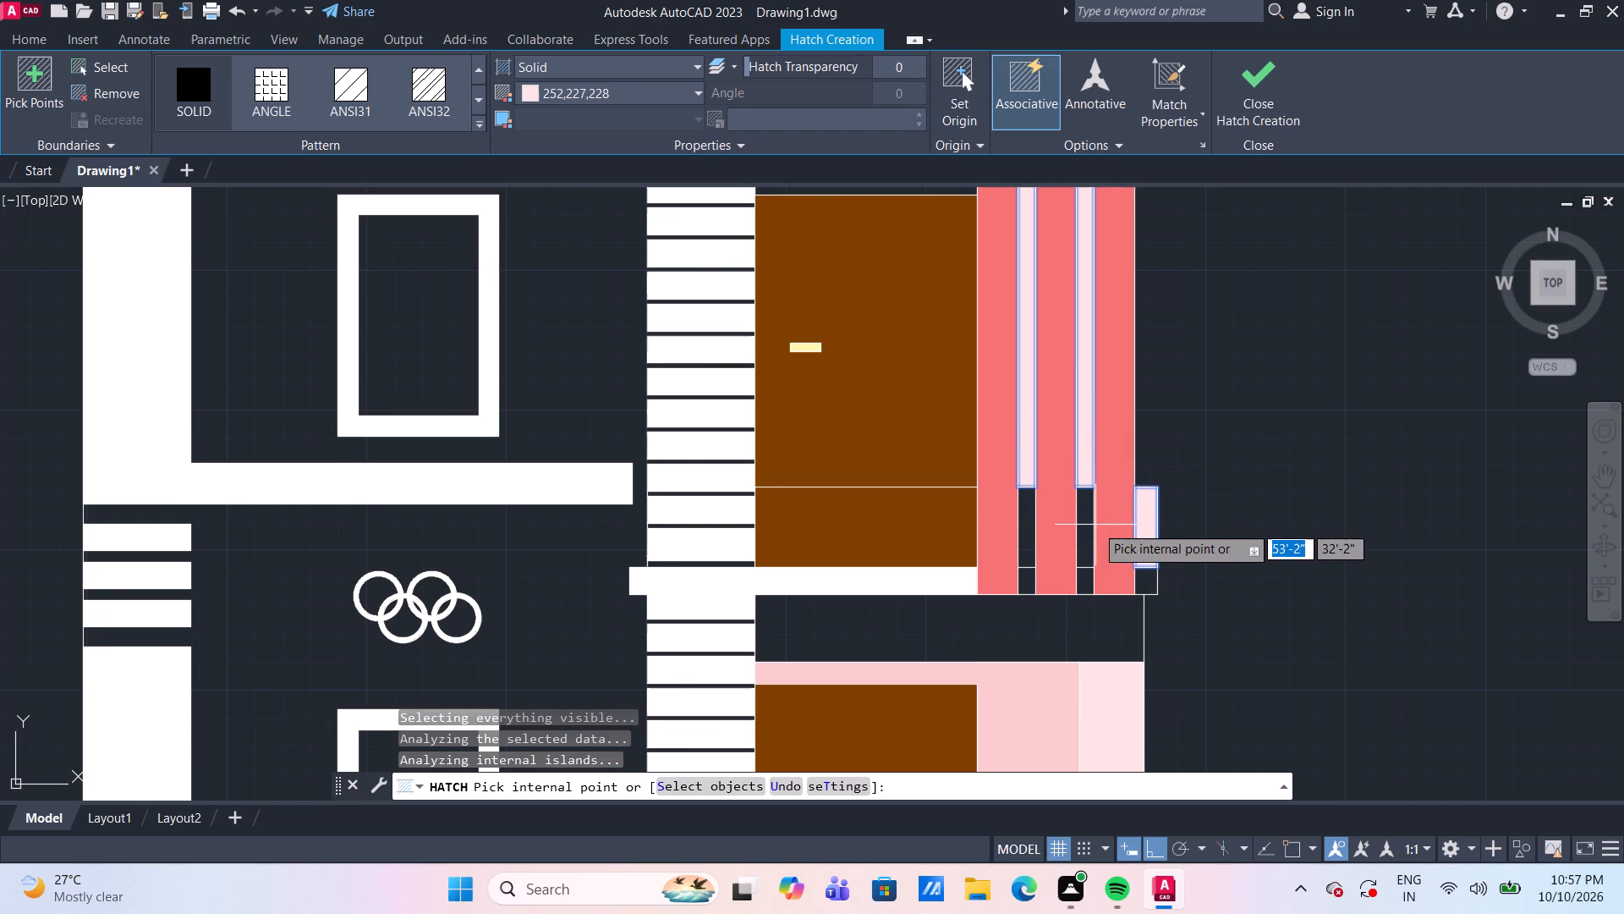
left_click(1087, 525)
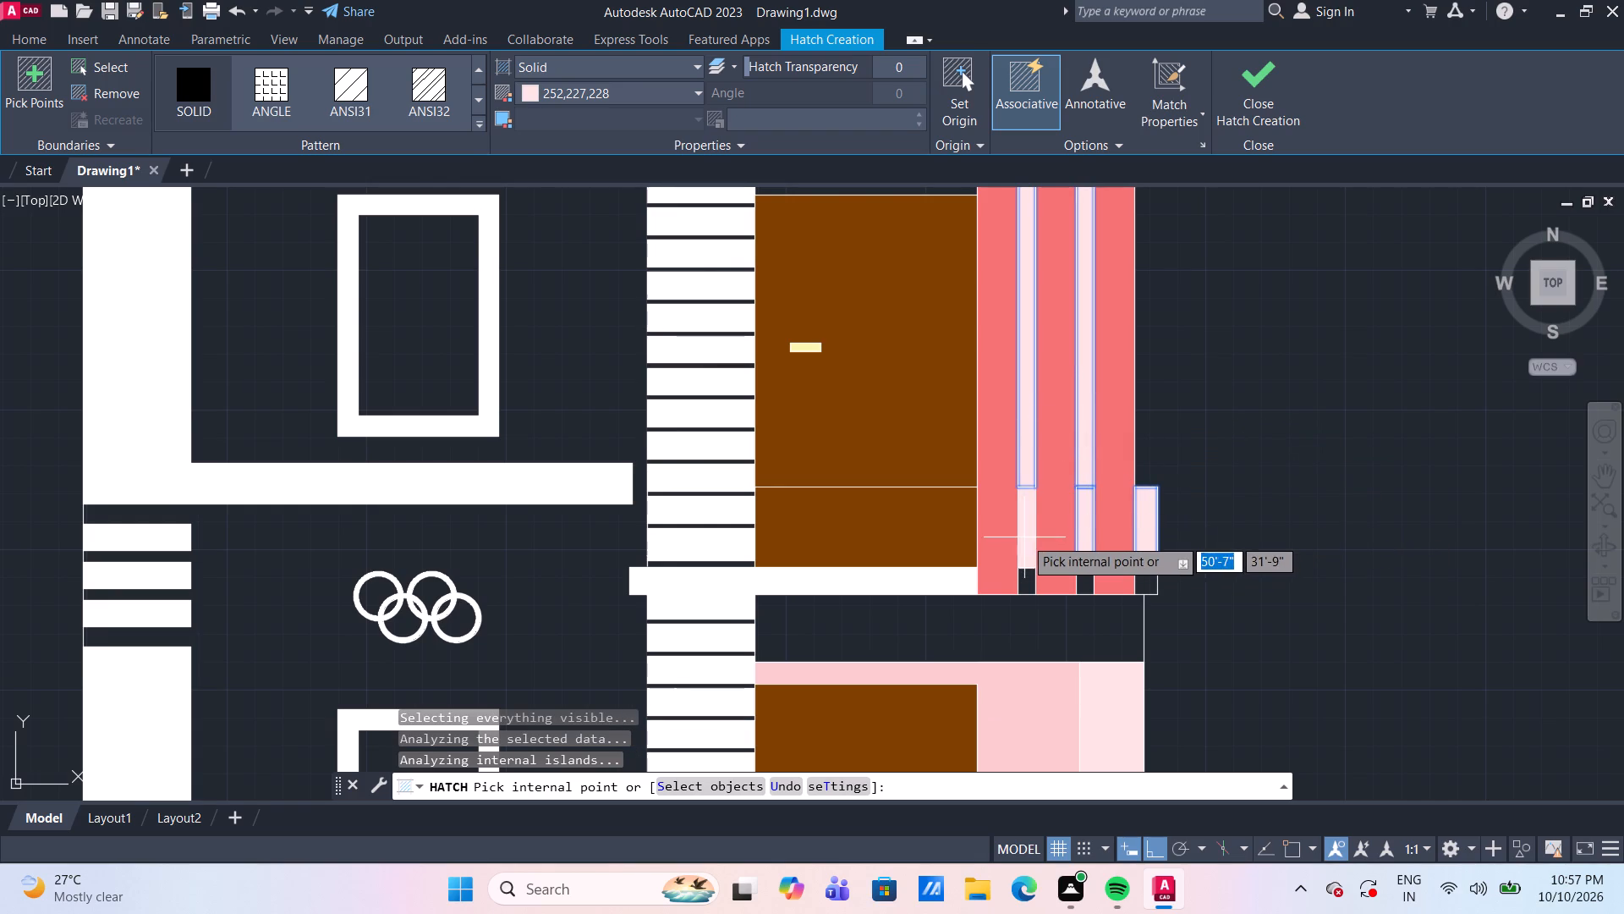
left_click(1024, 537)
key("Return")
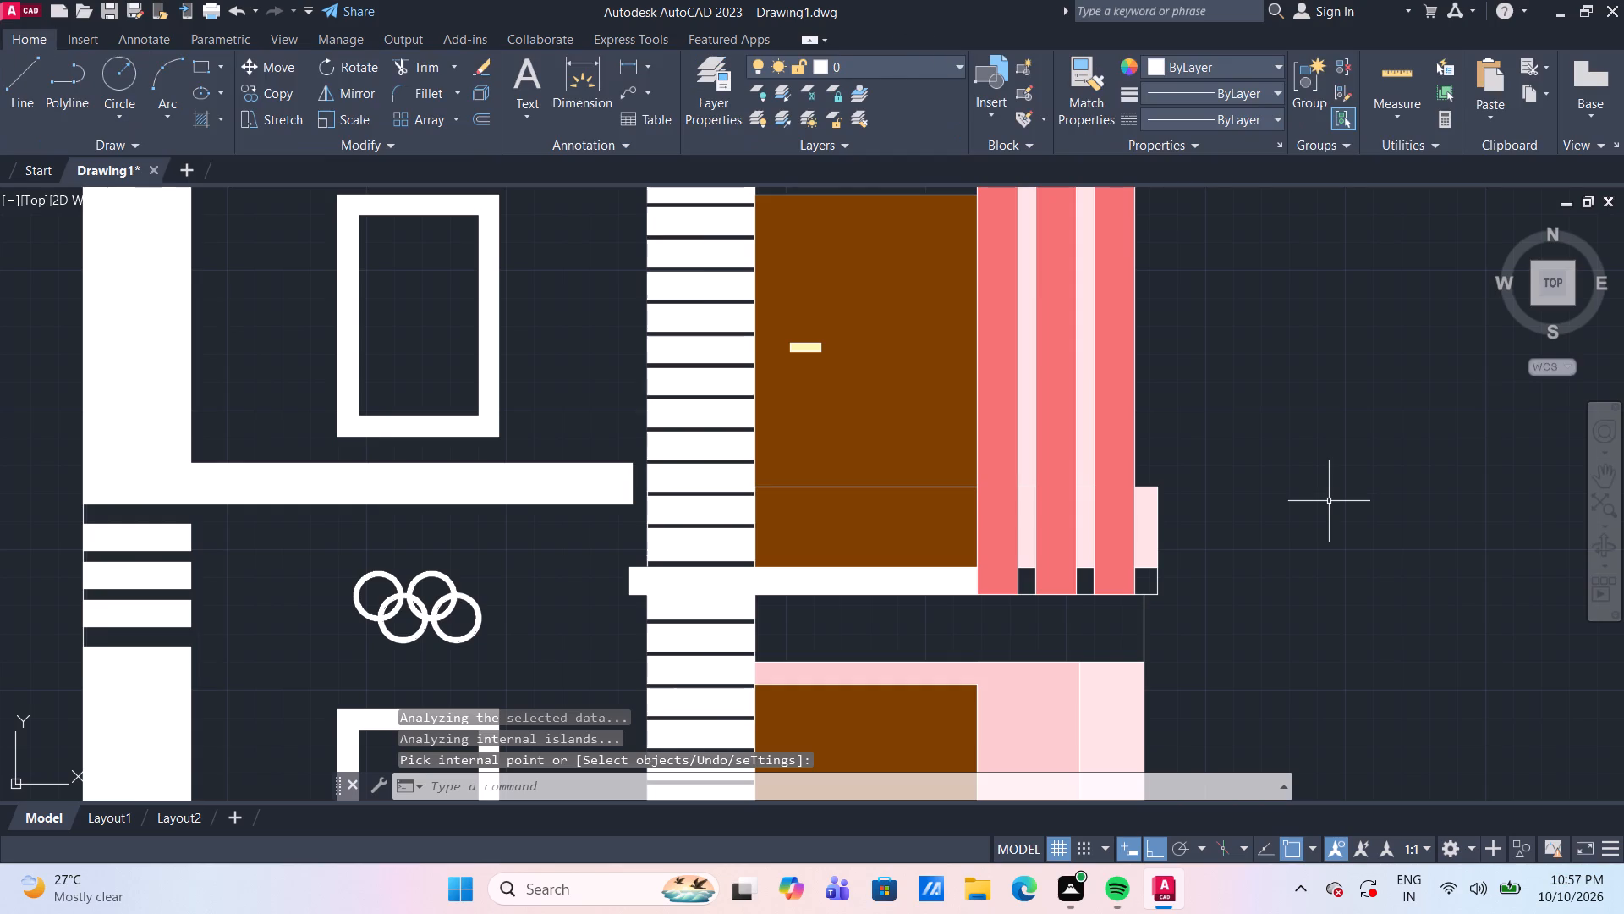
Hatch the low rectangle directly above the upper brown panel in solid color 252,227,228.
scroll(1329, 501, "down", 1)
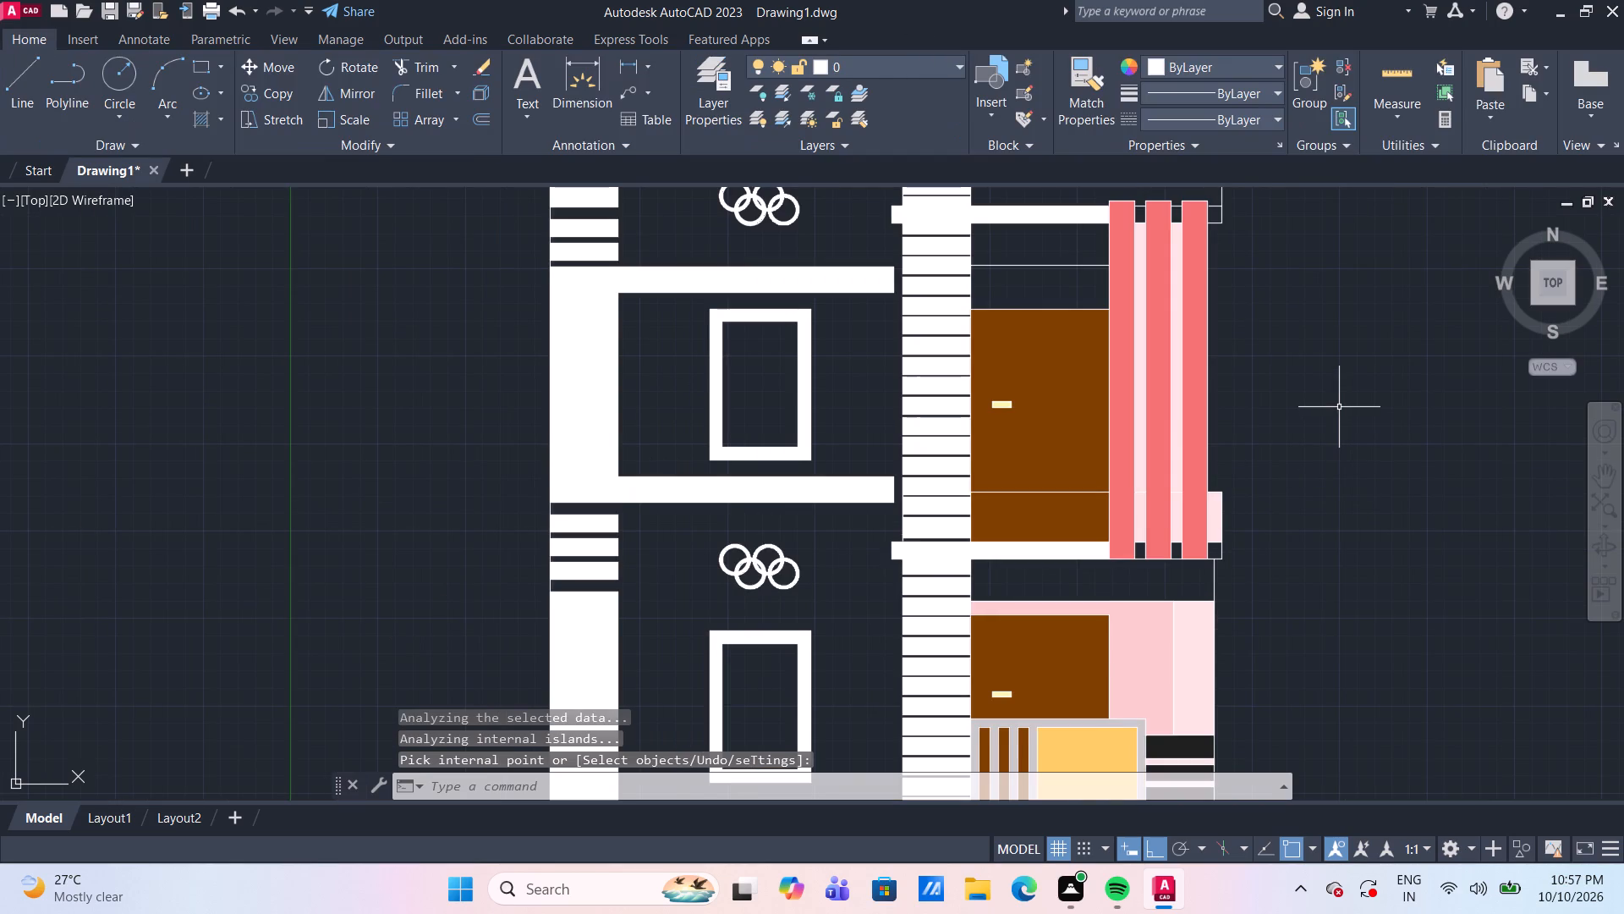
middle_click_drag(1339, 407, 1292, 446)
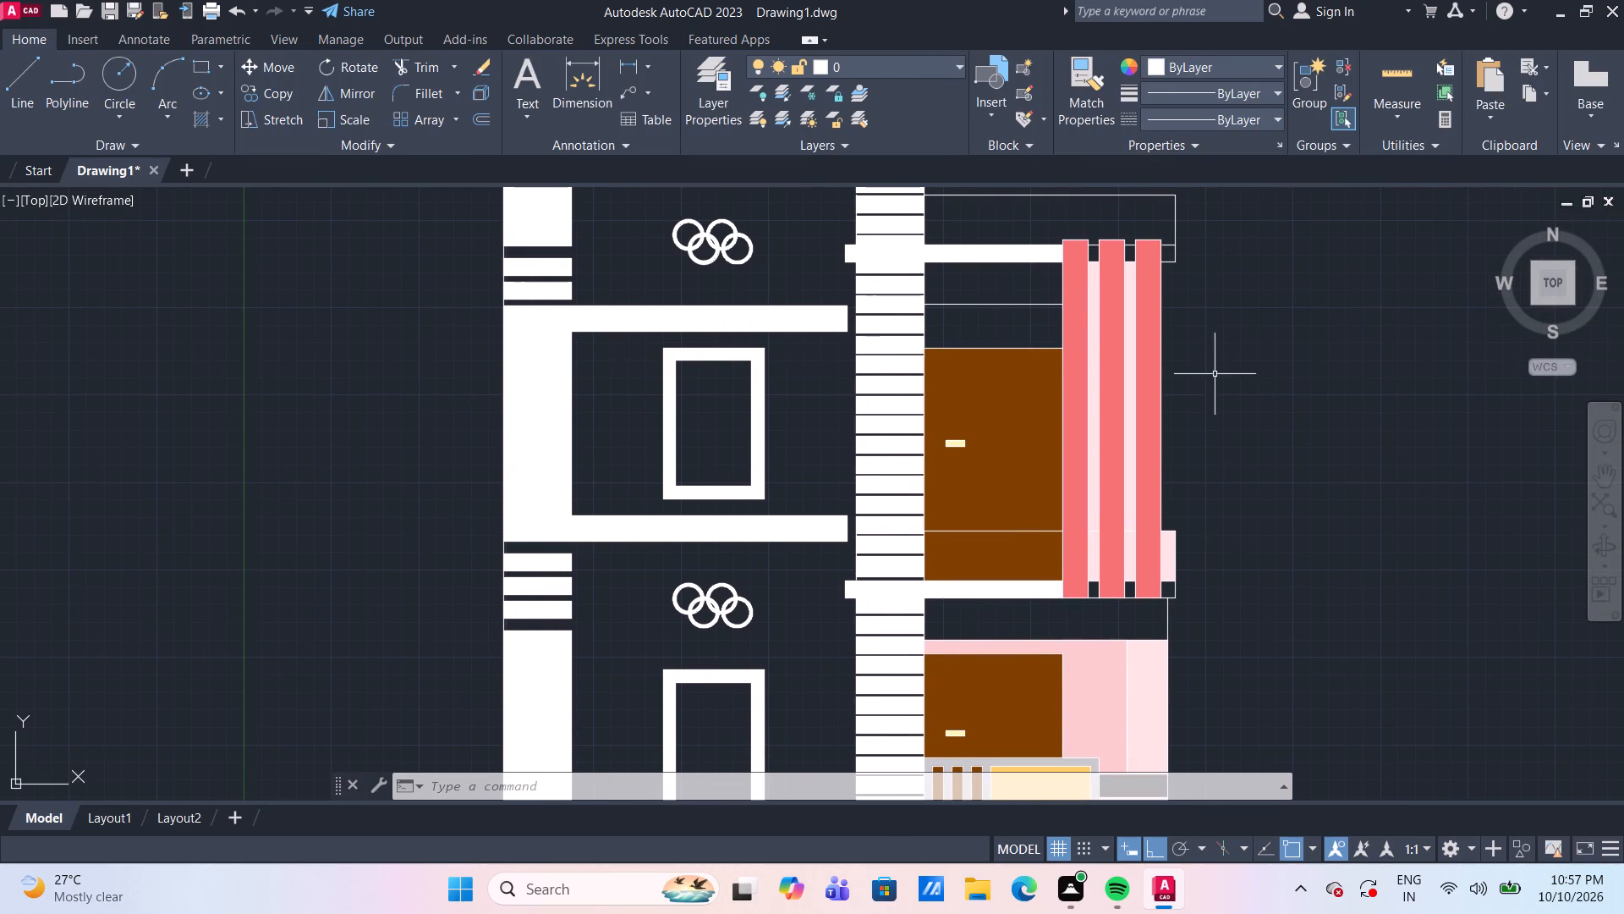
left_click(213, 116)
left_click(971, 330)
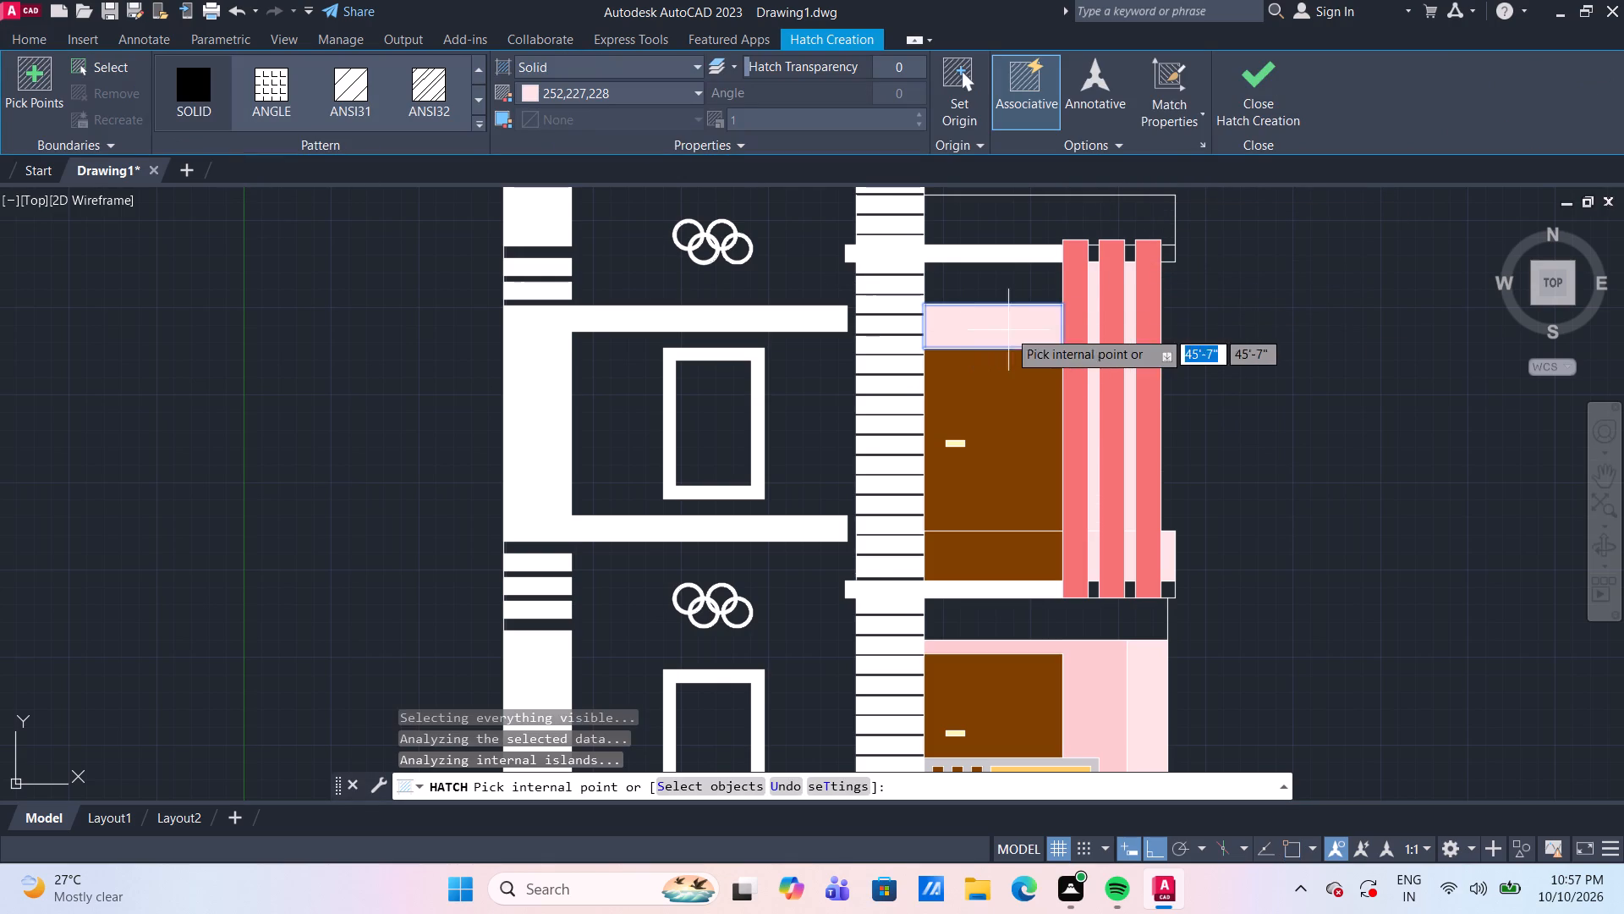
key("space")
Hatch the lower band's gaps between the three red bars and beyond the outermost bar in solid color 255,255,255.
scroll(1433, 347, "down", 1)
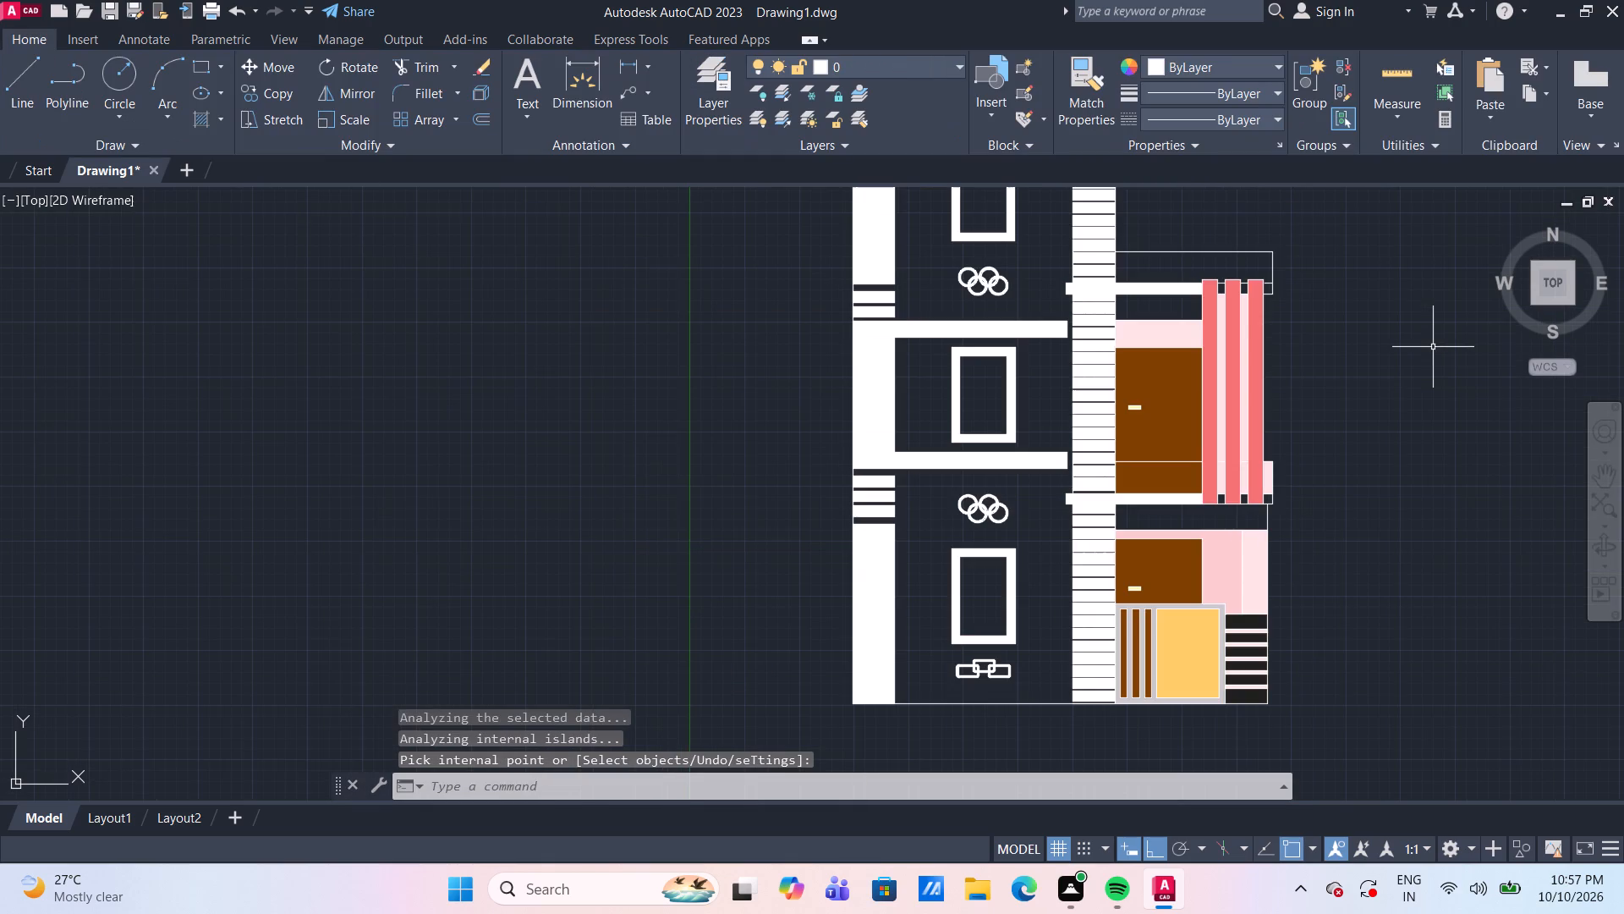
middle_click_drag(1422, 431, 1334, 394)
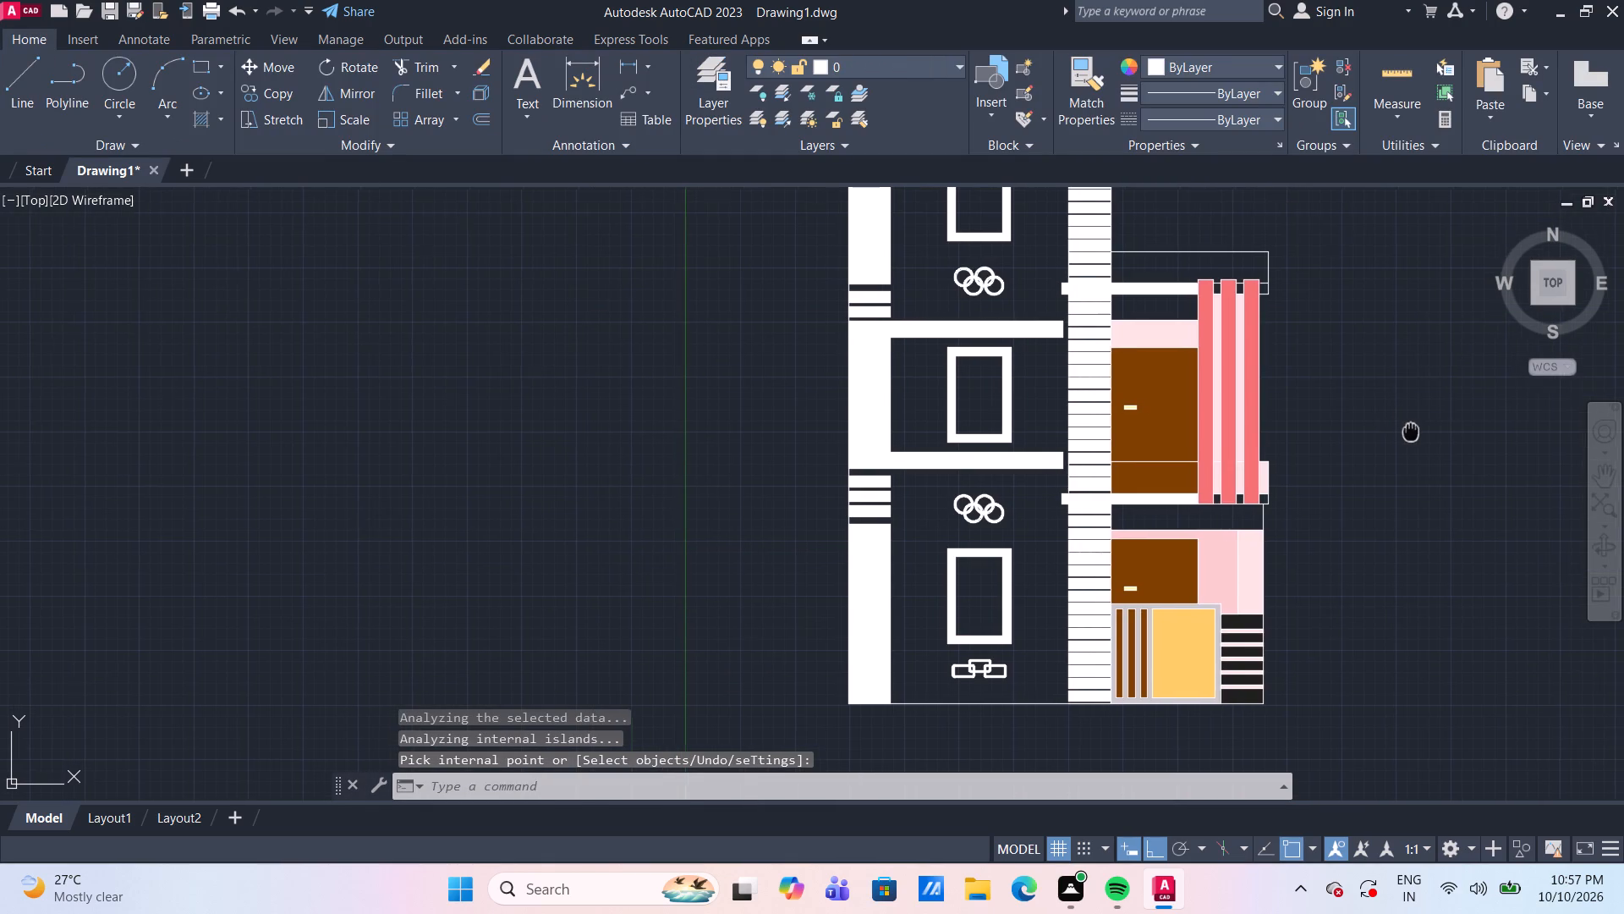
middle_click_drag(1334, 394, 1312, 379)
scroll(1120, 467, "up", 1)
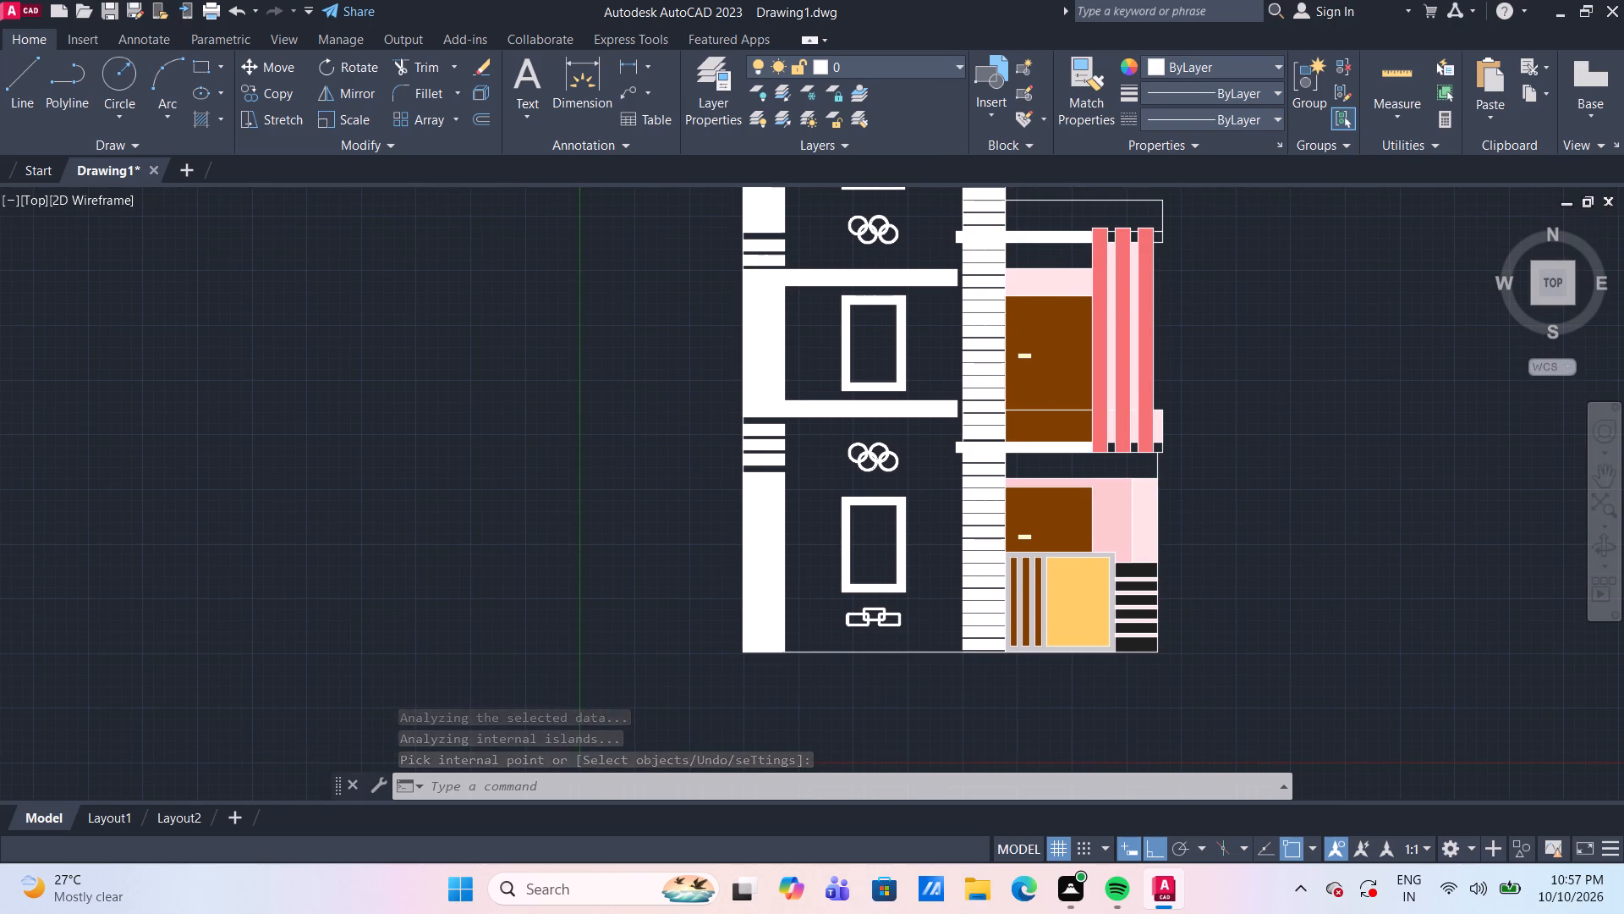
scroll(1120, 467, "up", 2)
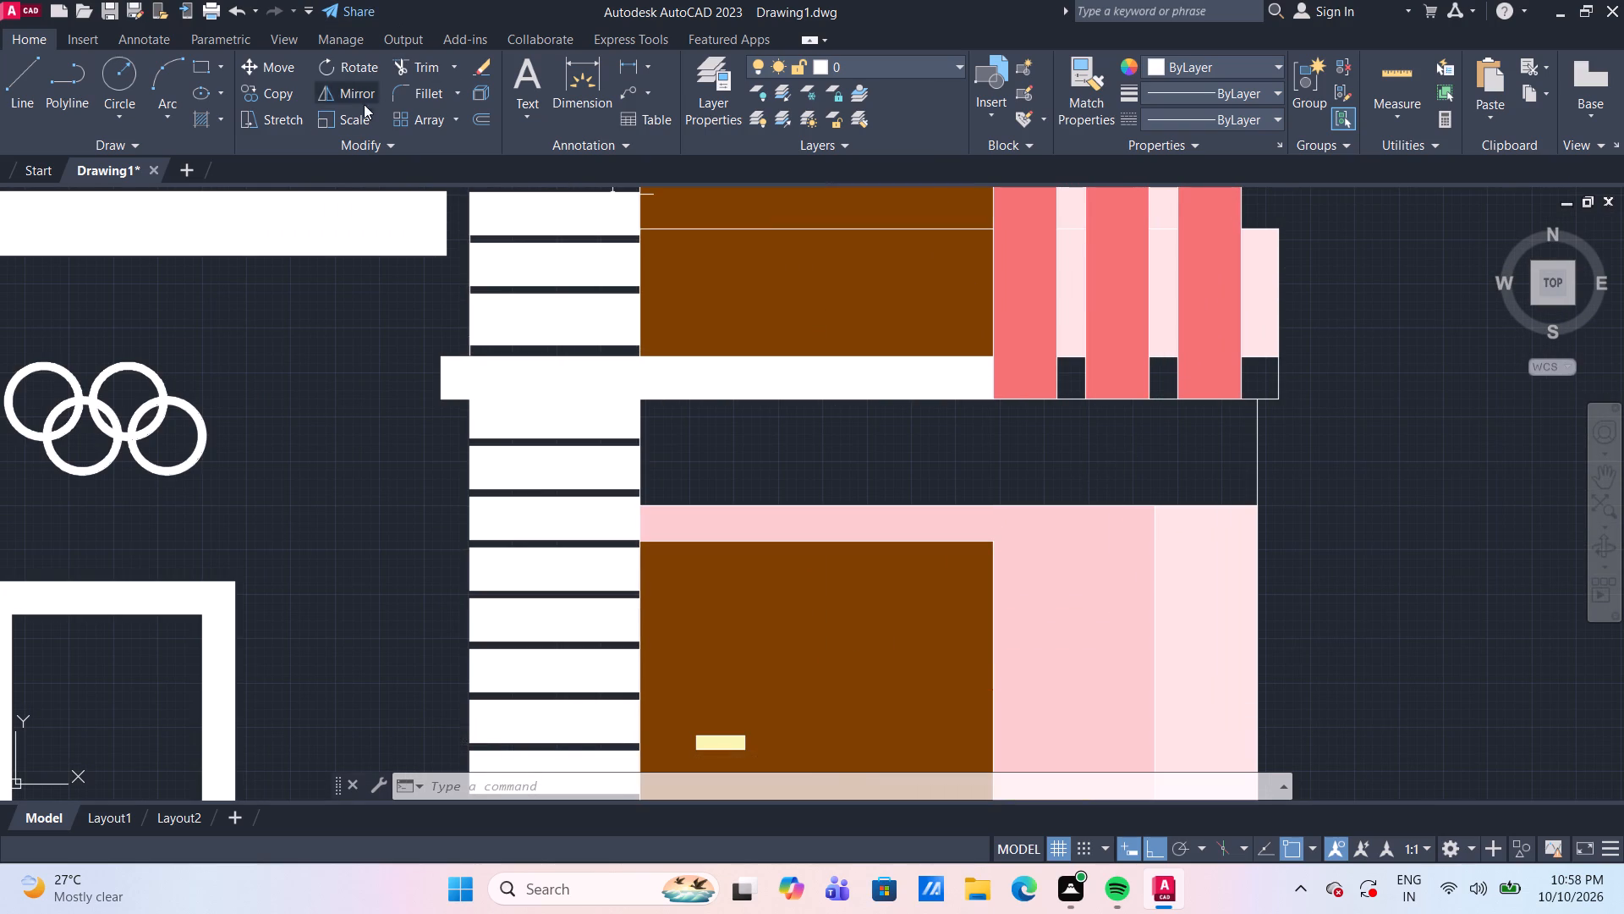
left_click(214, 122)
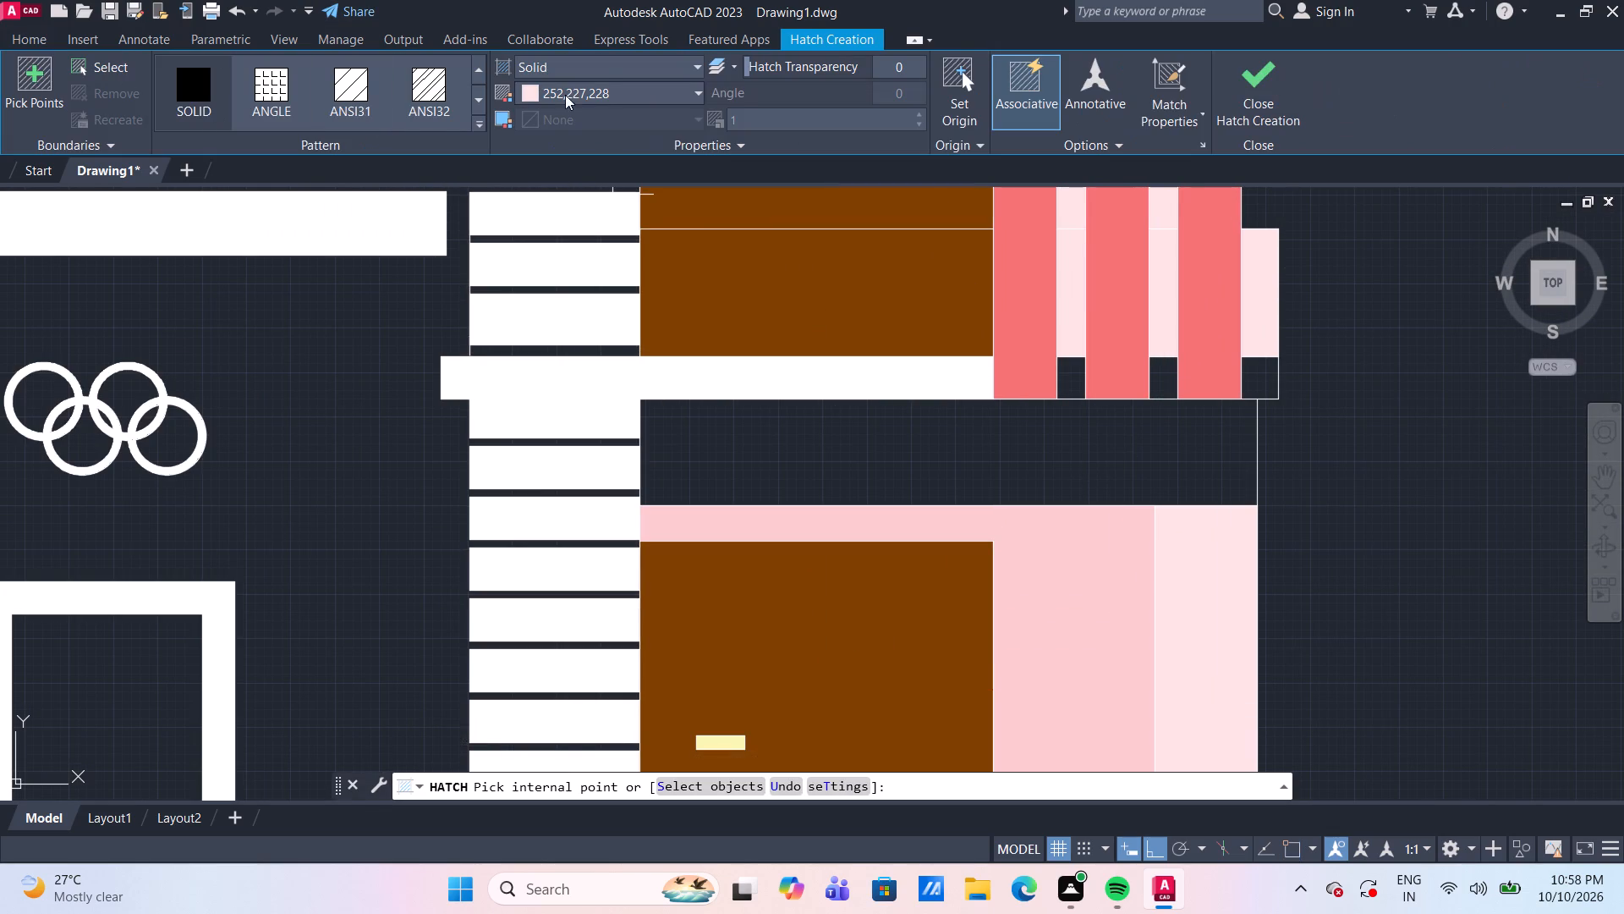
left_click(599, 93)
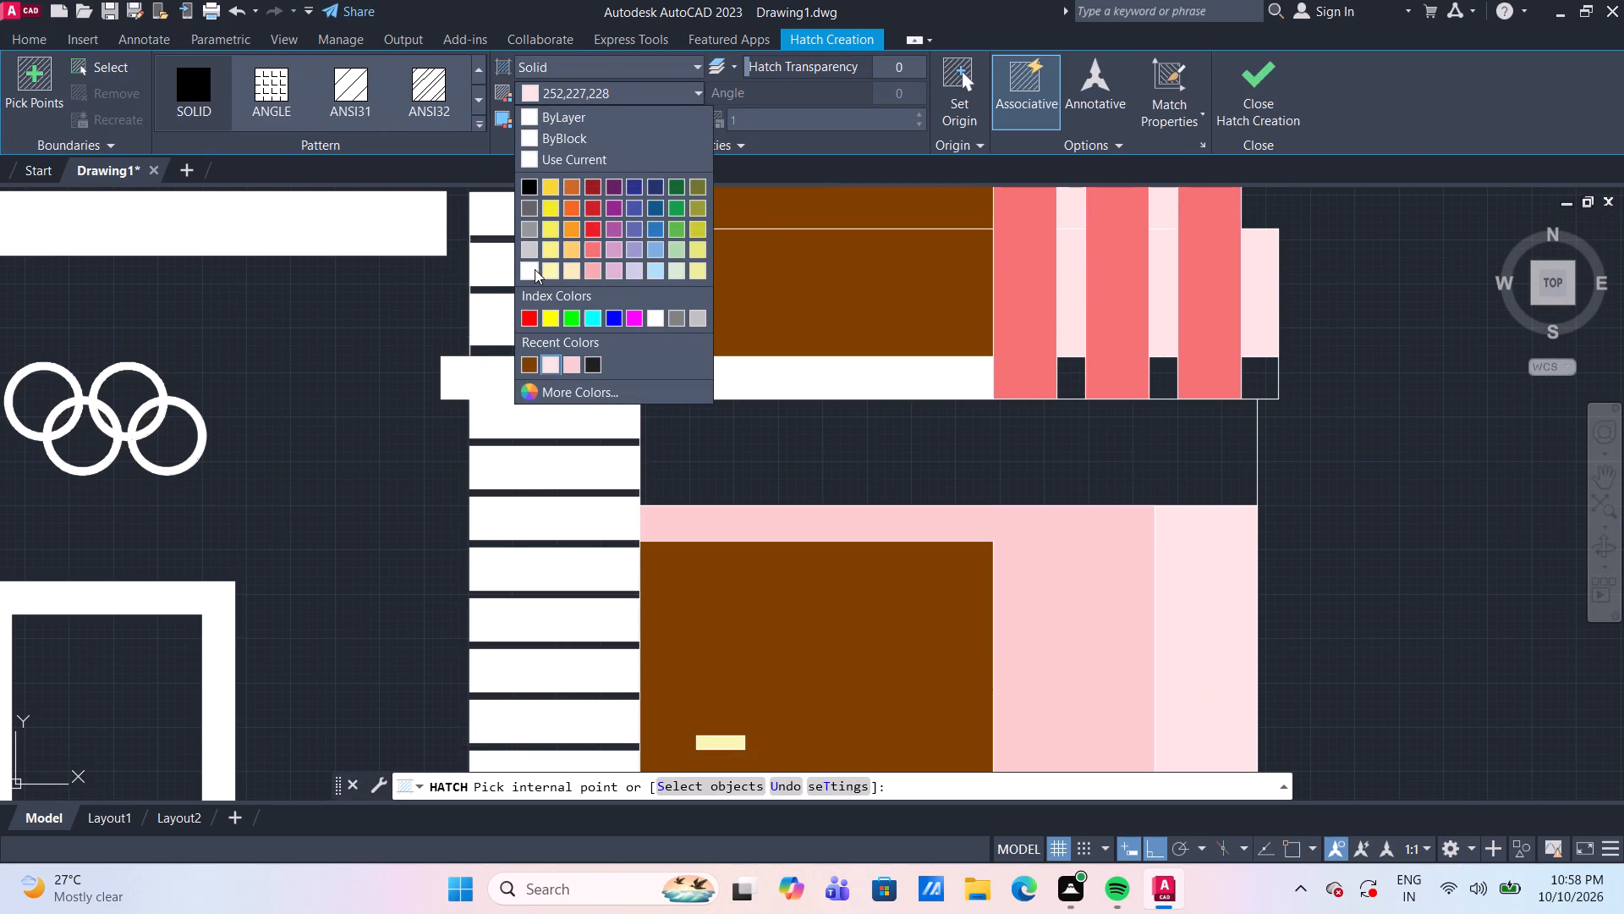
left_click(535, 269)
left_click(1072, 371)
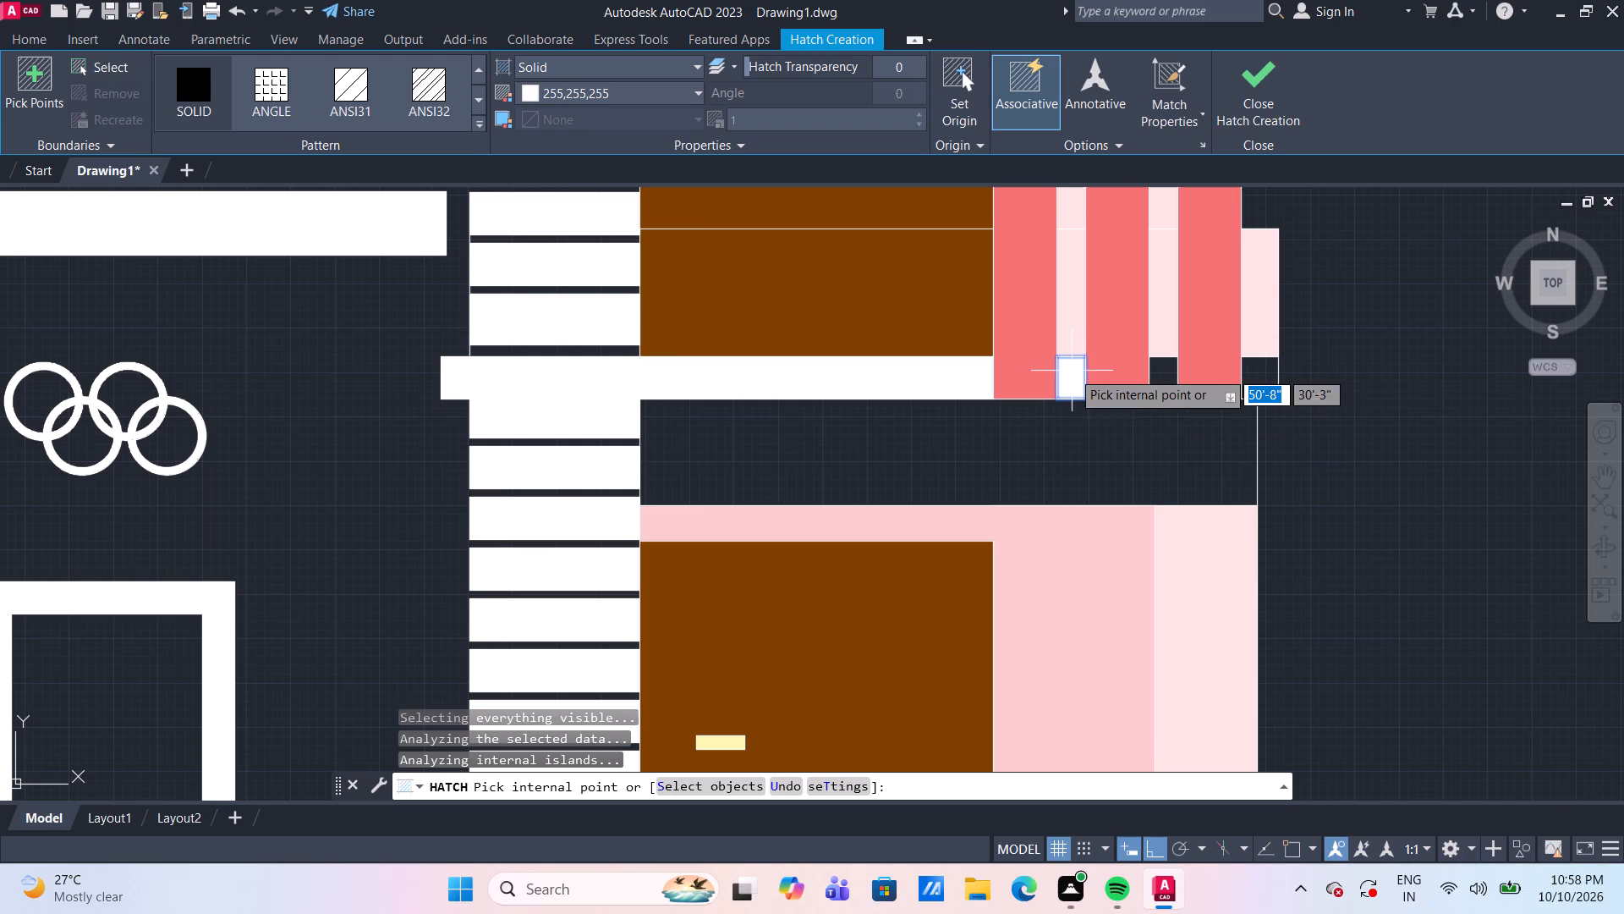
left_click(1166, 389)
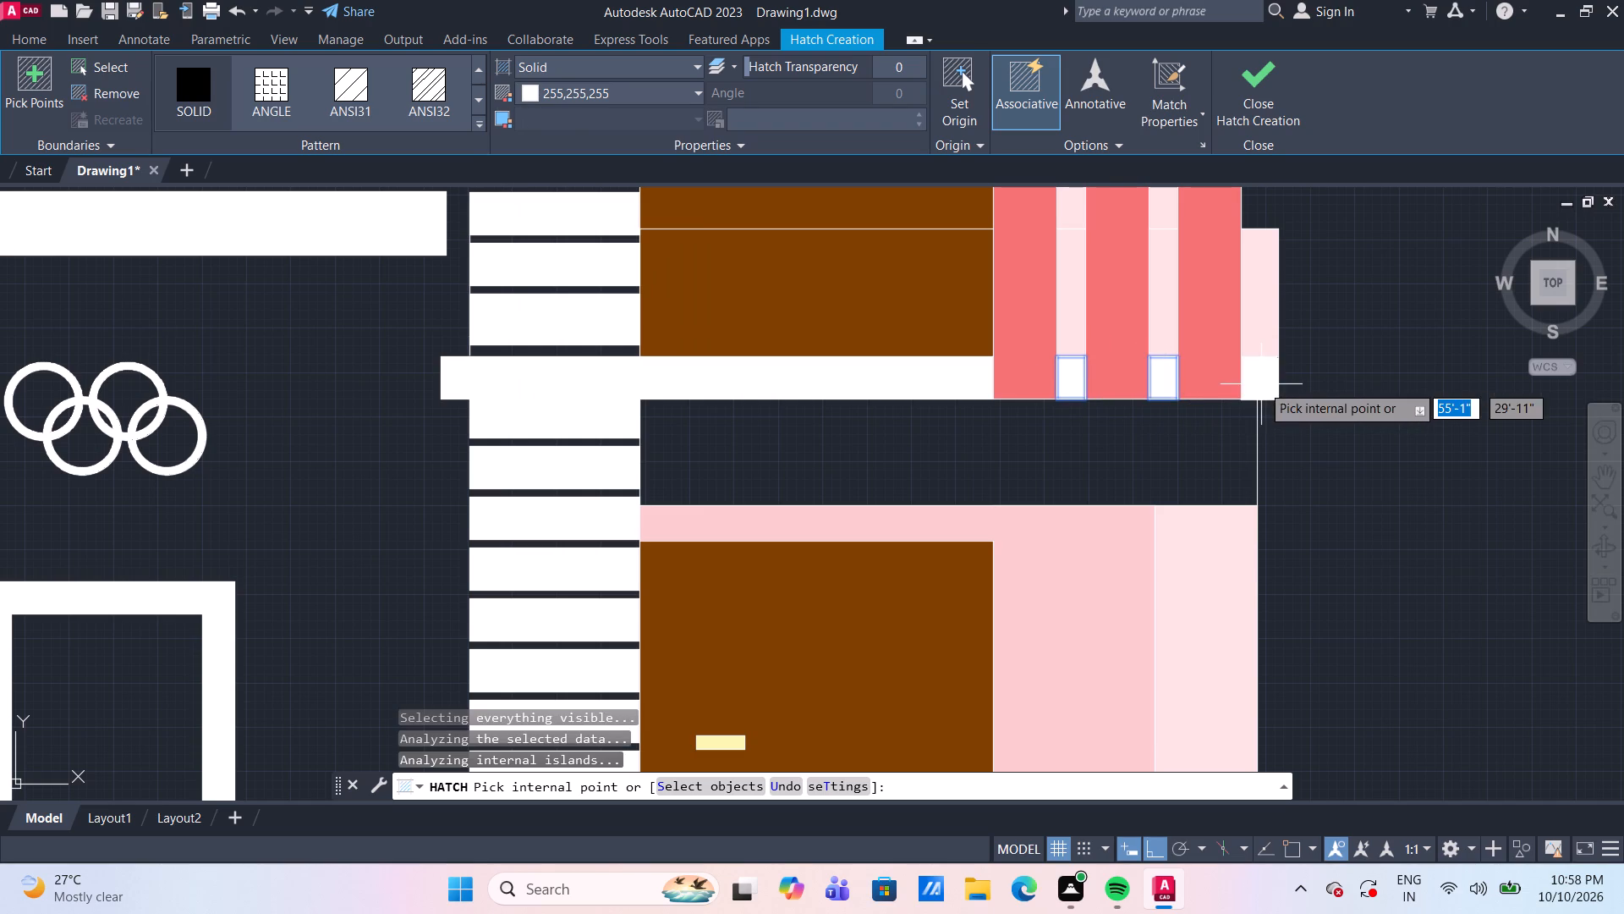
left_click(1261, 384)
Hatch the upper band's gaps between the red bars and beyond the outermost bar in solid color 255,255,255.
scroll(1445, 364, "down", 5)
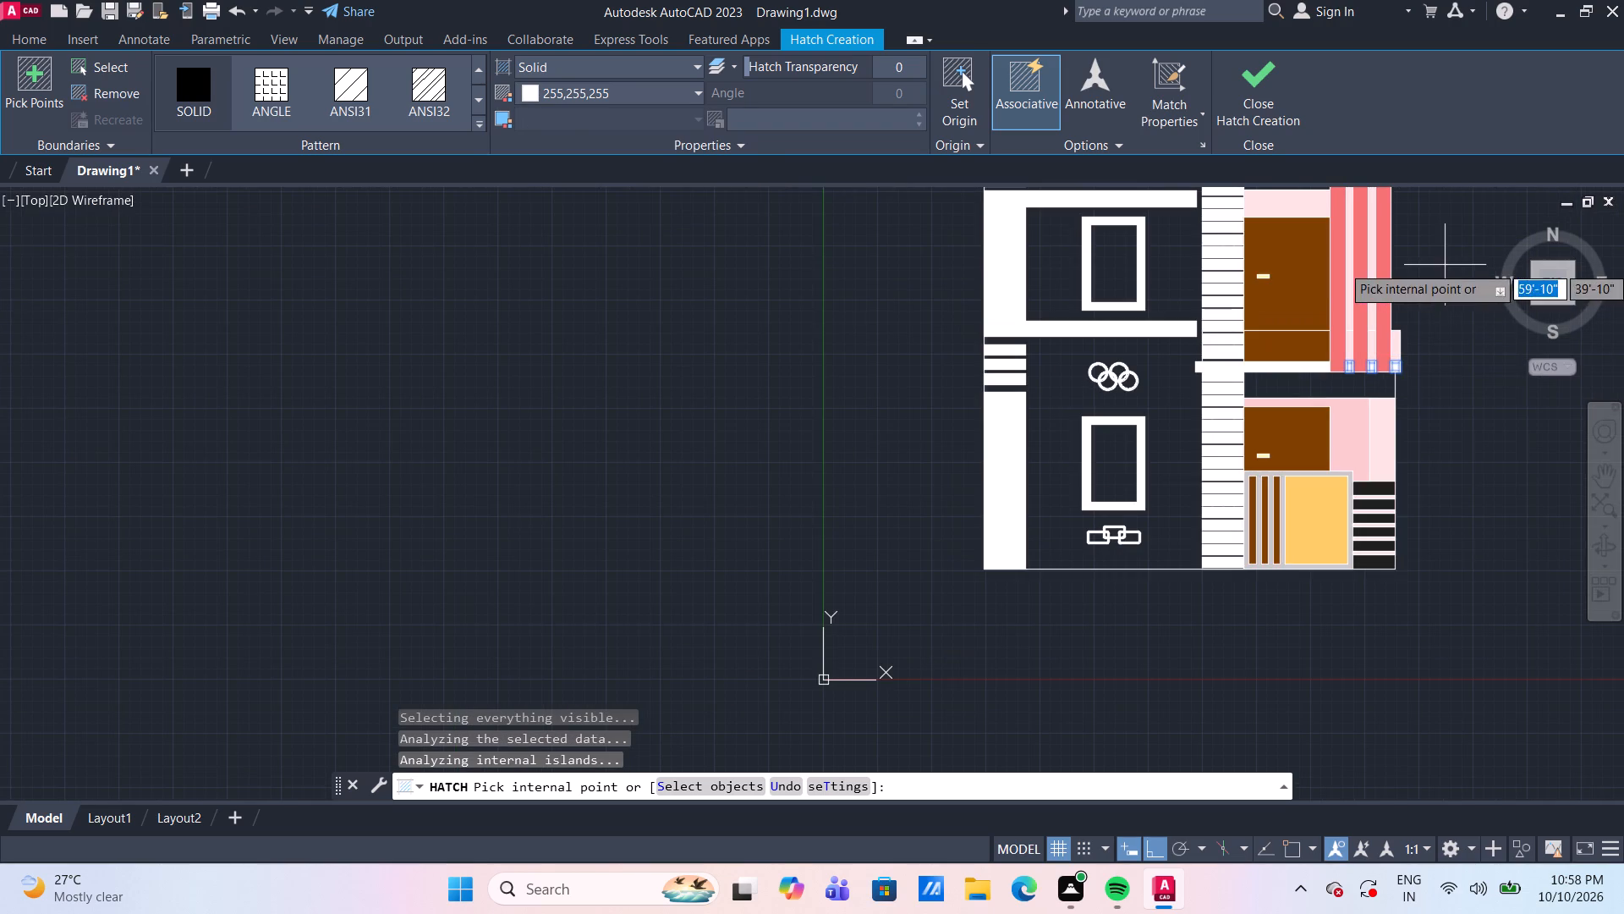
middle_click_drag(1445, 265, 1341, 526)
scroll(1299, 426, "up", 2)
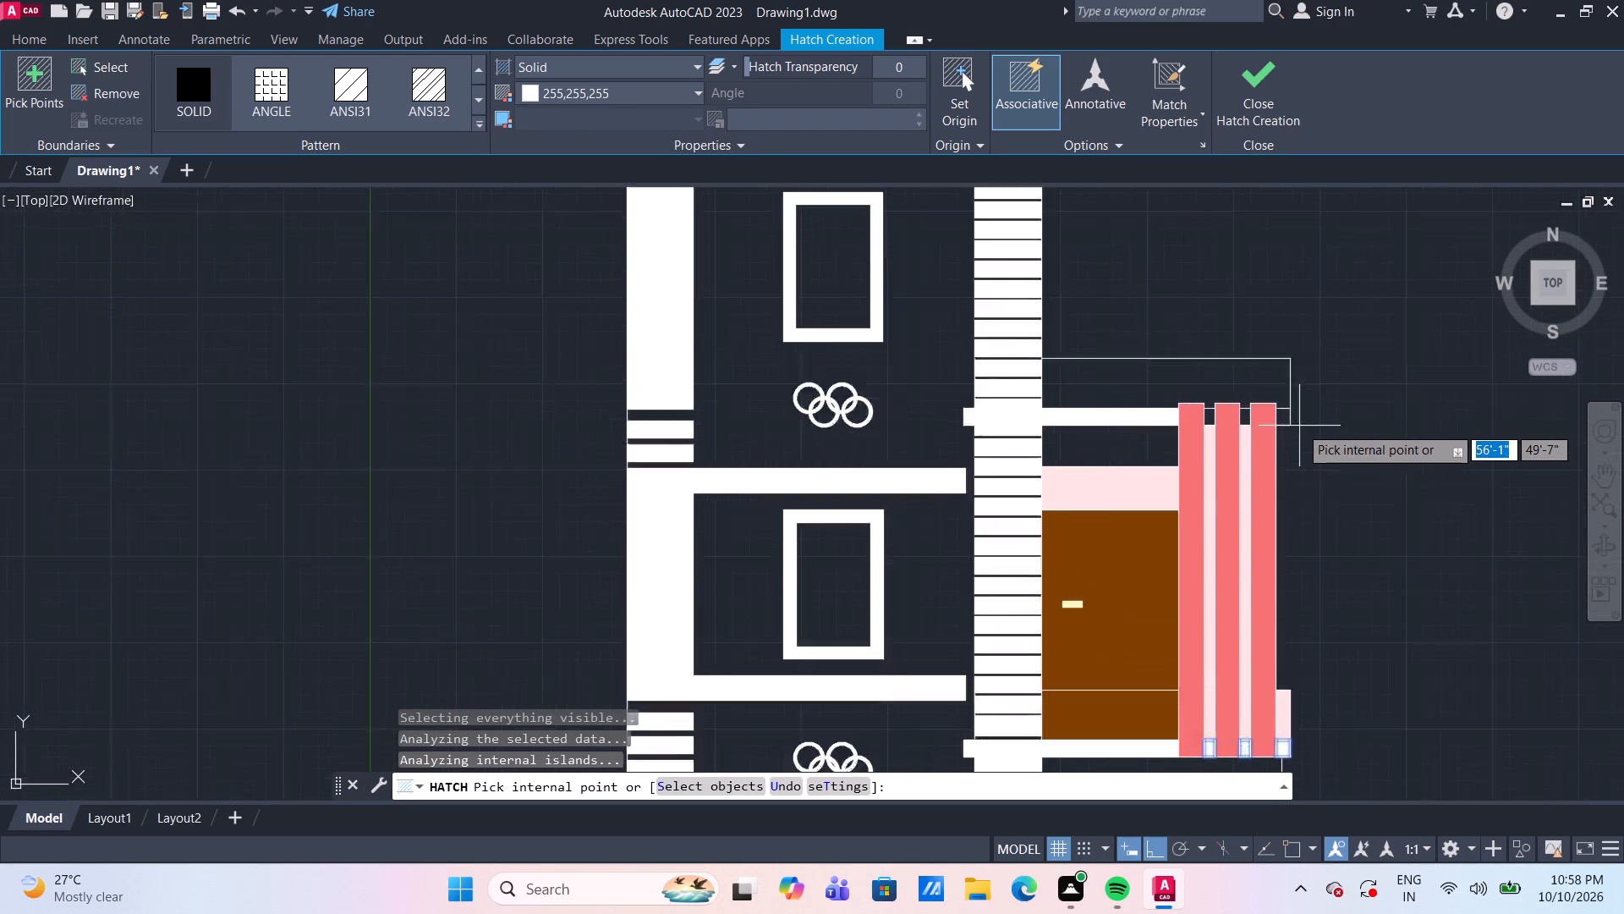
scroll(1299, 426, "up", 2)
left_click(1223, 375)
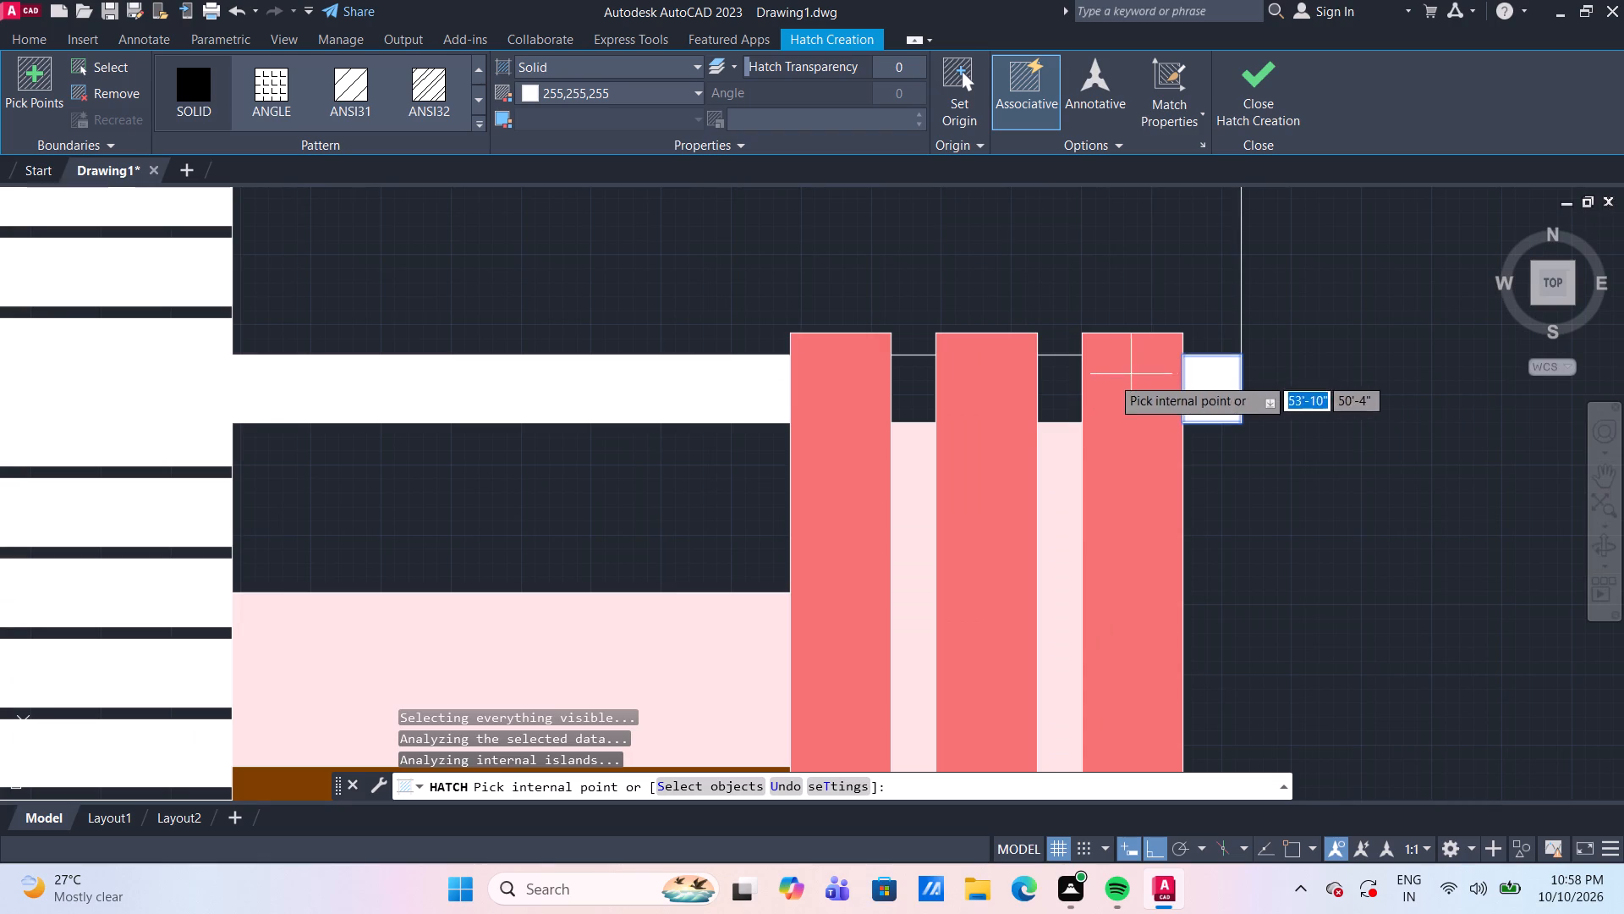
left_click(1055, 380)
left_click(903, 389)
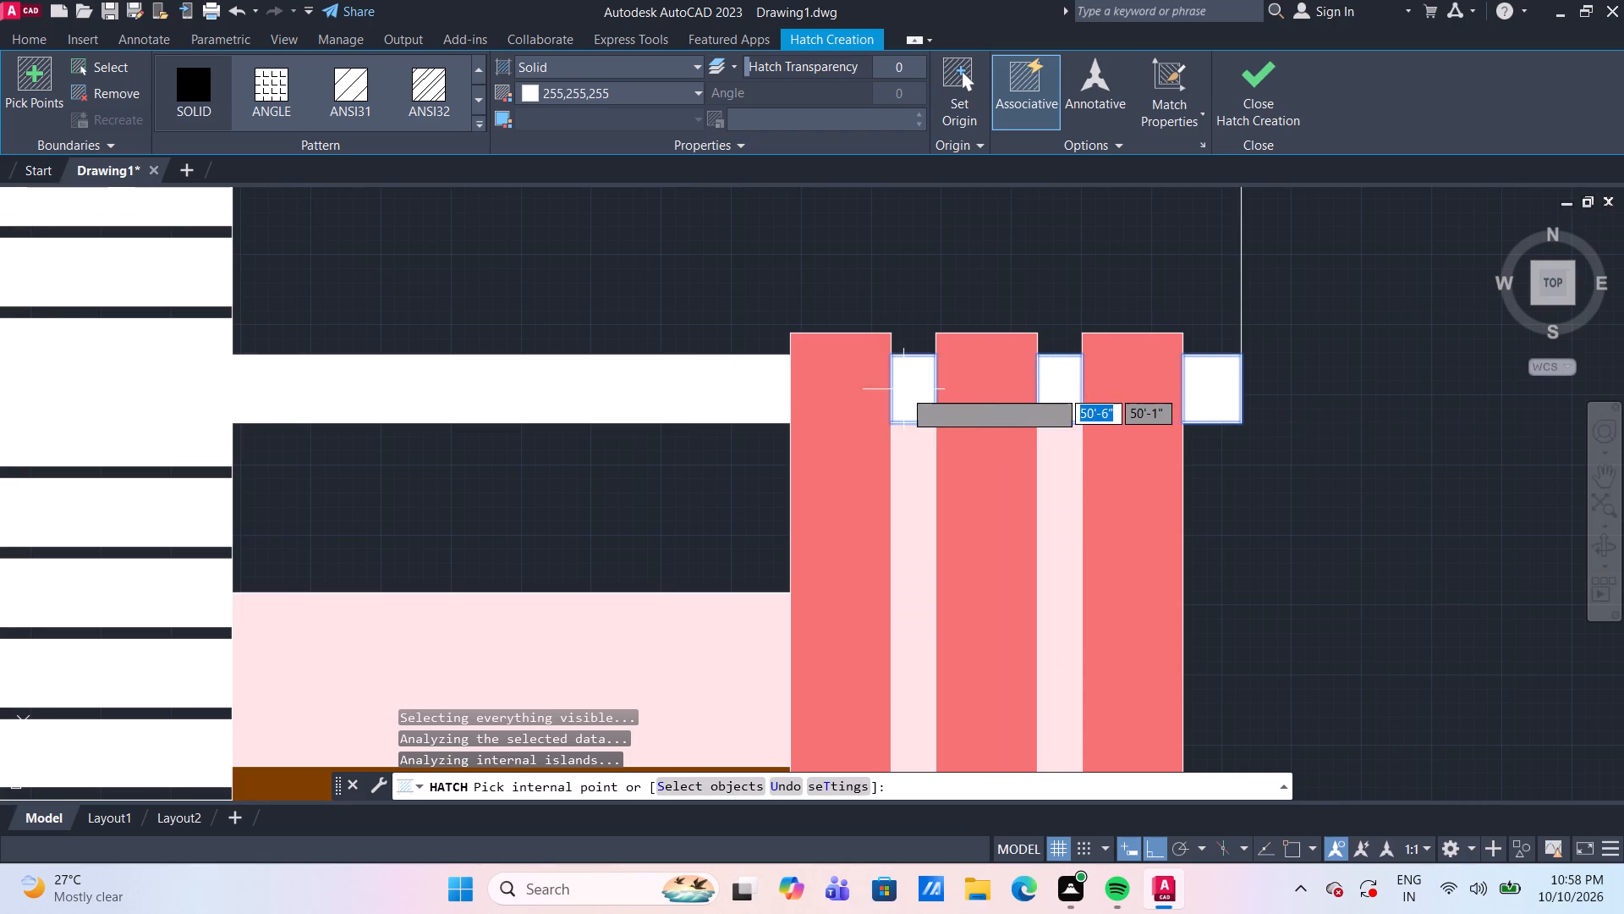
key("space")
Hatch the strips directly beneath the upper and lower white bands beside the striped column in solid color 147,149,152.
scroll(760, 278, "down", 2)
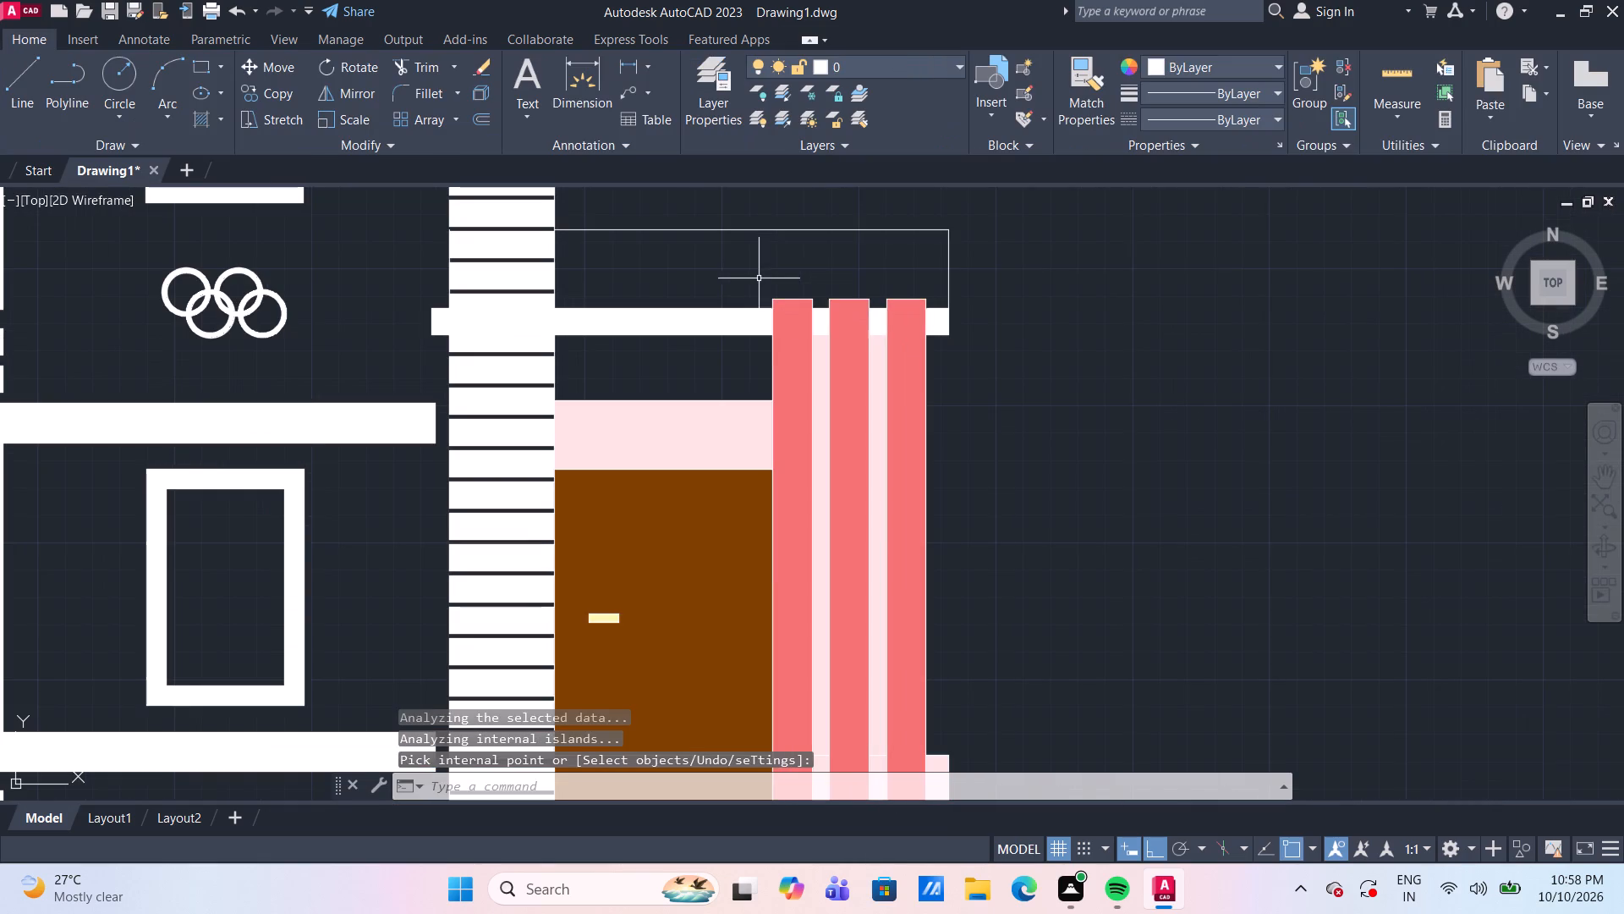
middle_click_drag(867, 251, 891, 269)
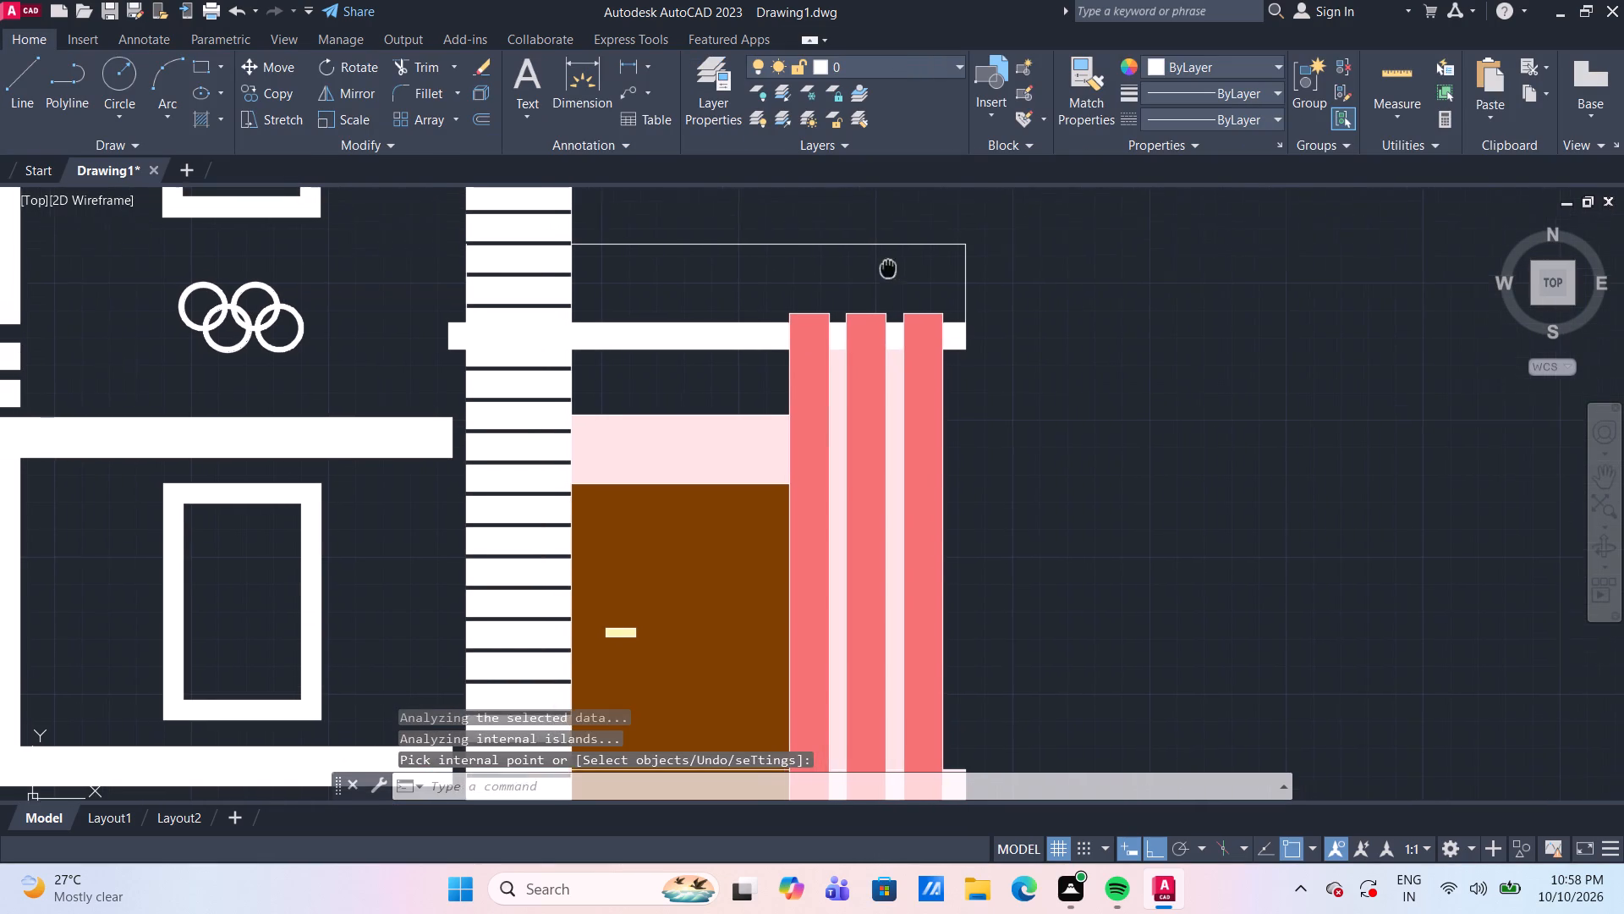
middle_click_drag(891, 269, 893, 265)
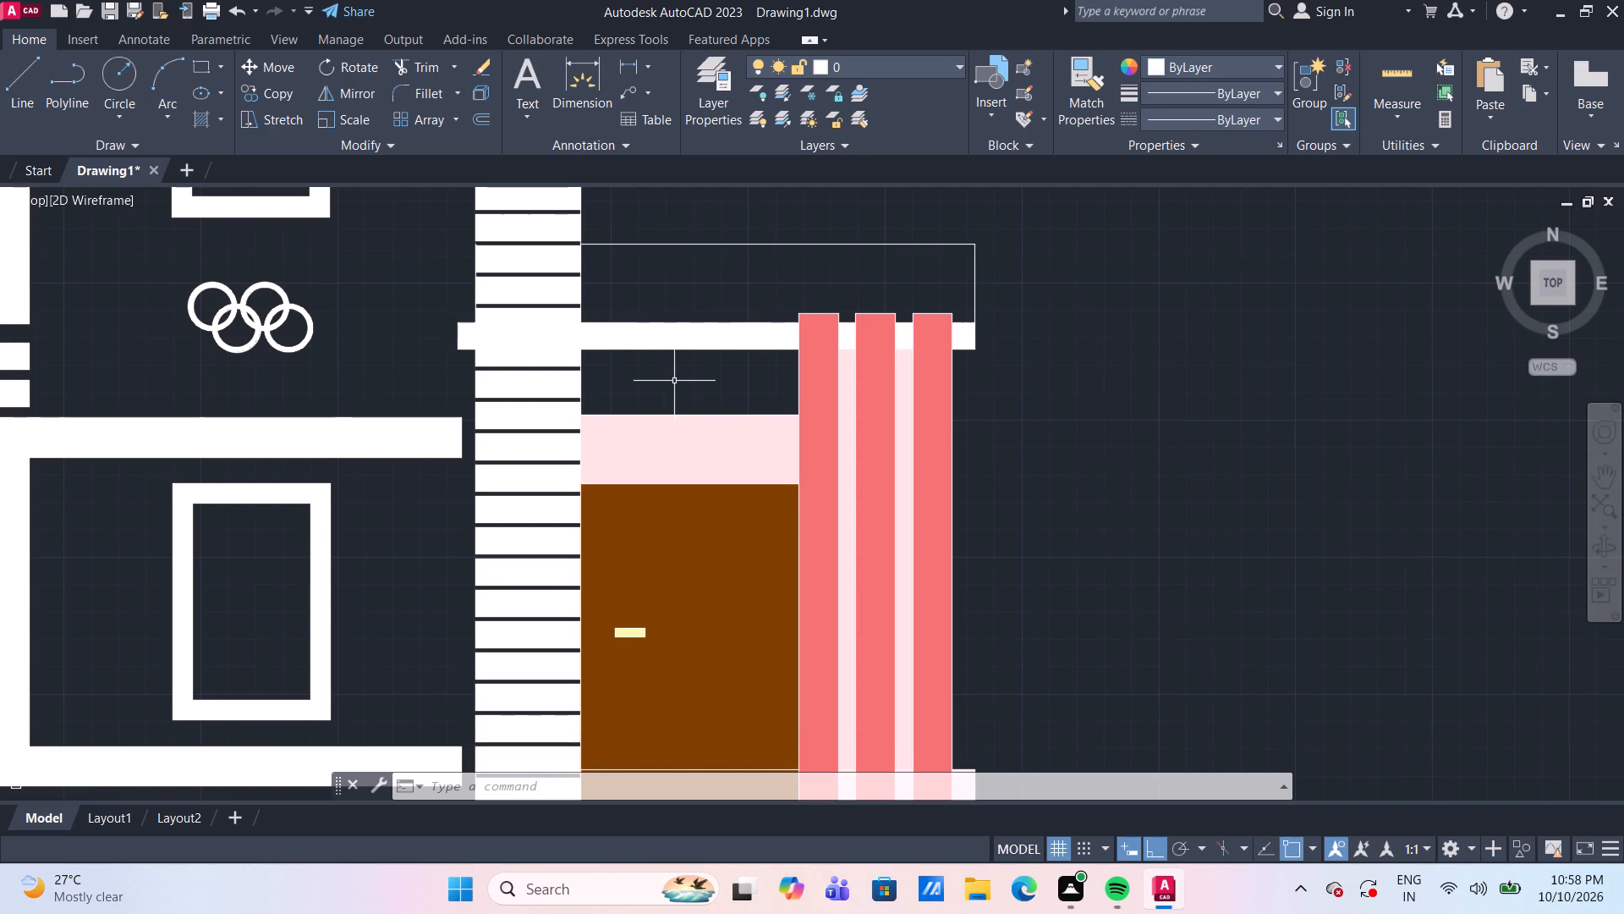
left_click(206, 118)
left_click(657, 93)
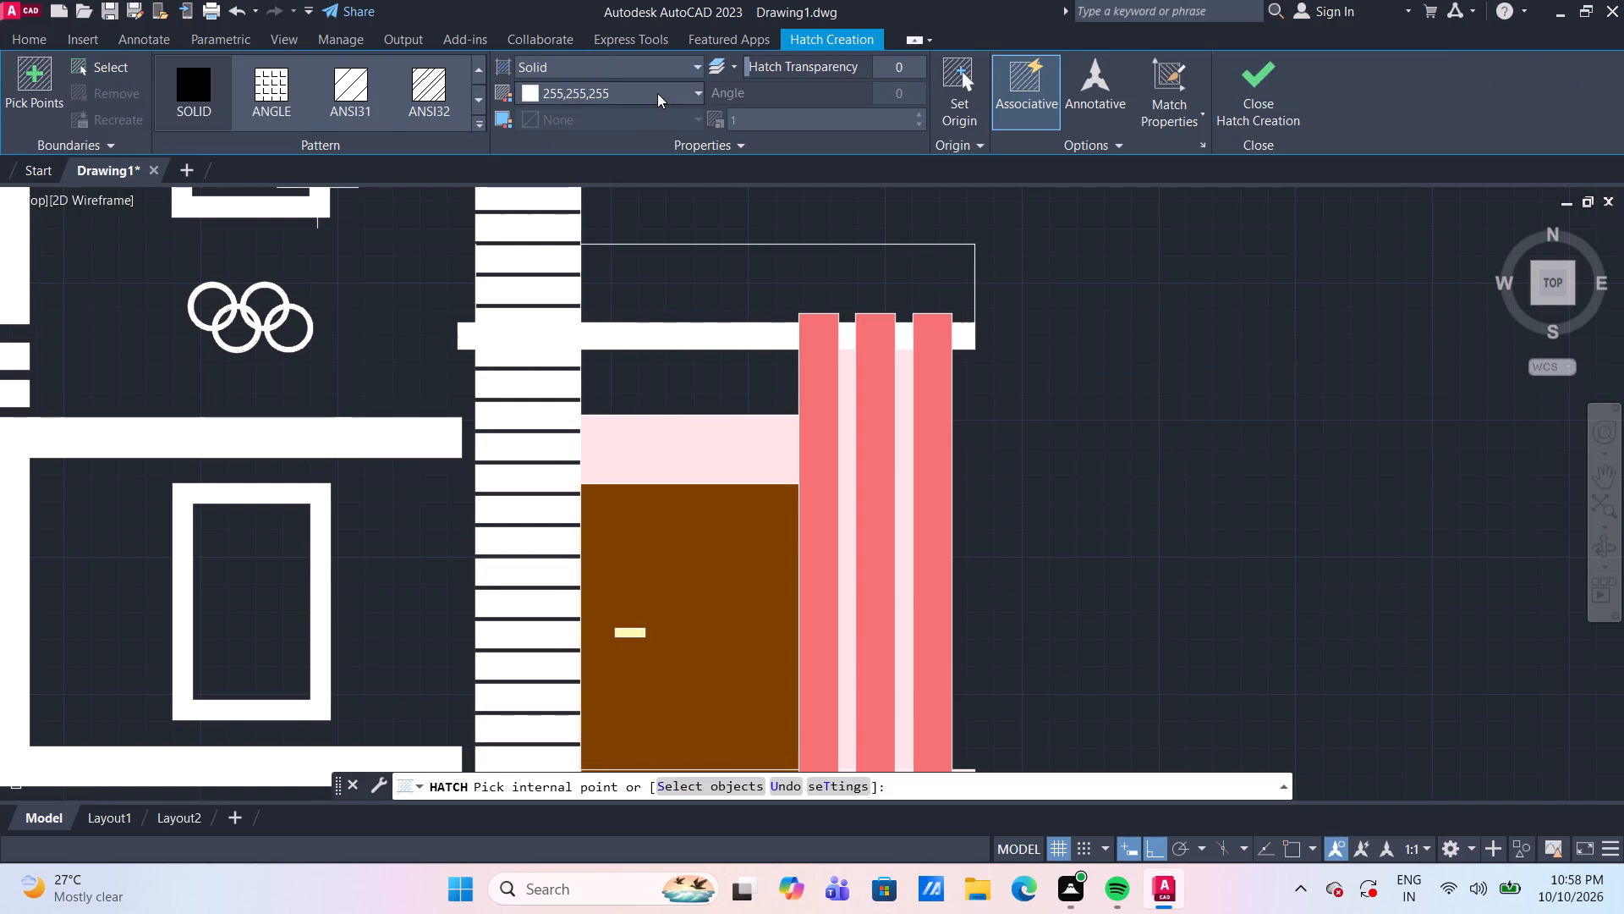
left_click(528, 234)
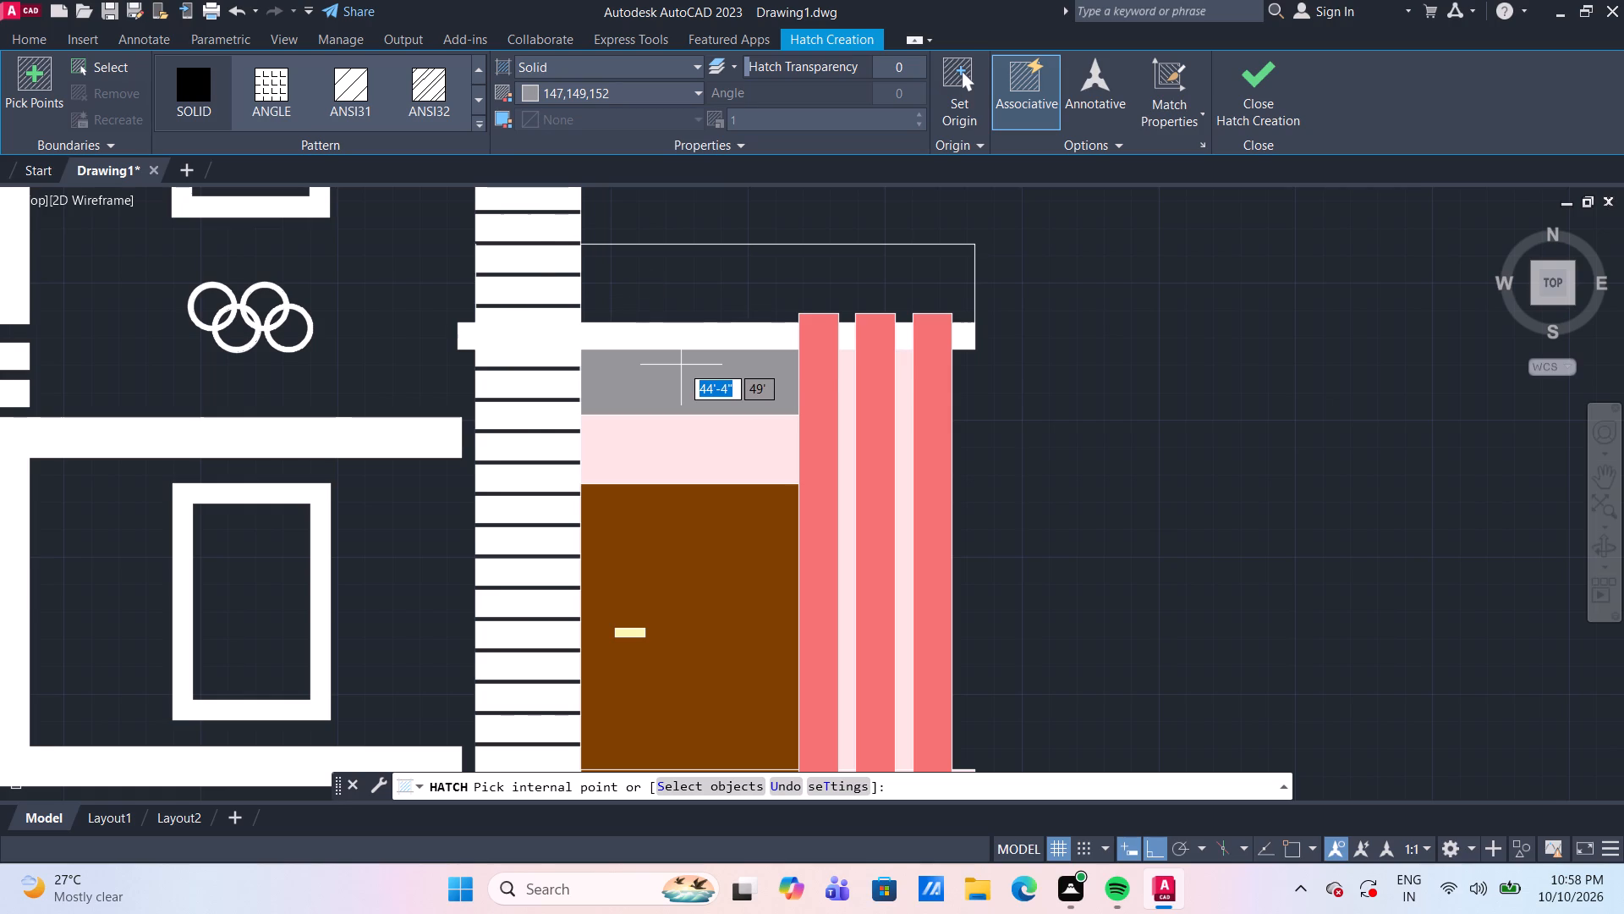
left_click(681, 365)
scroll(1137, 446, "down", 3)
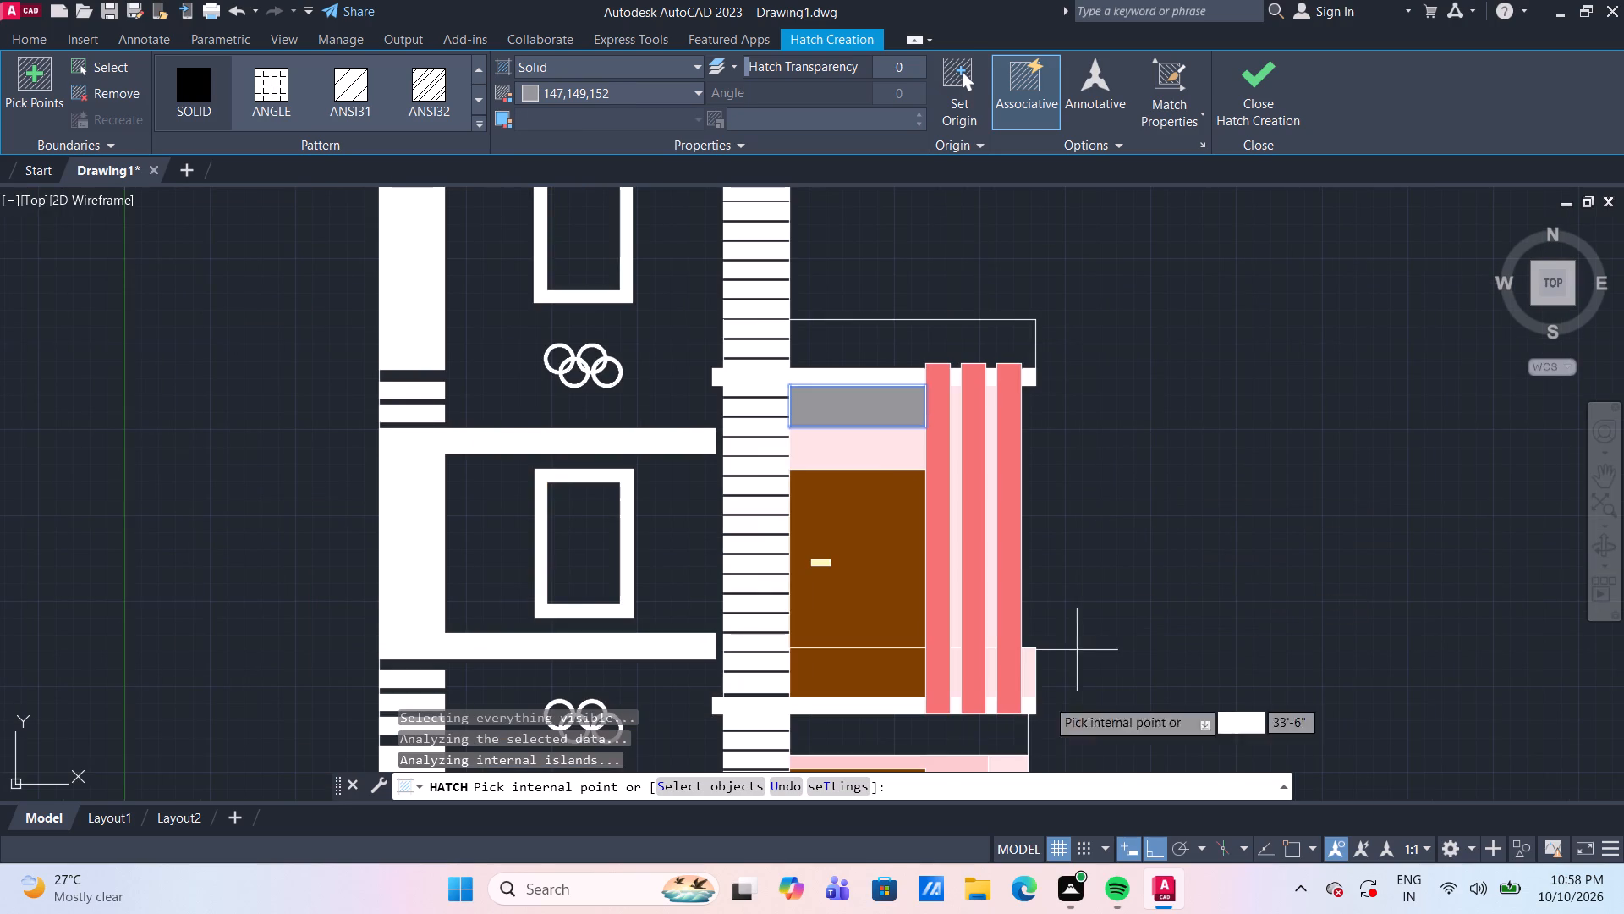
left_click(944, 741)
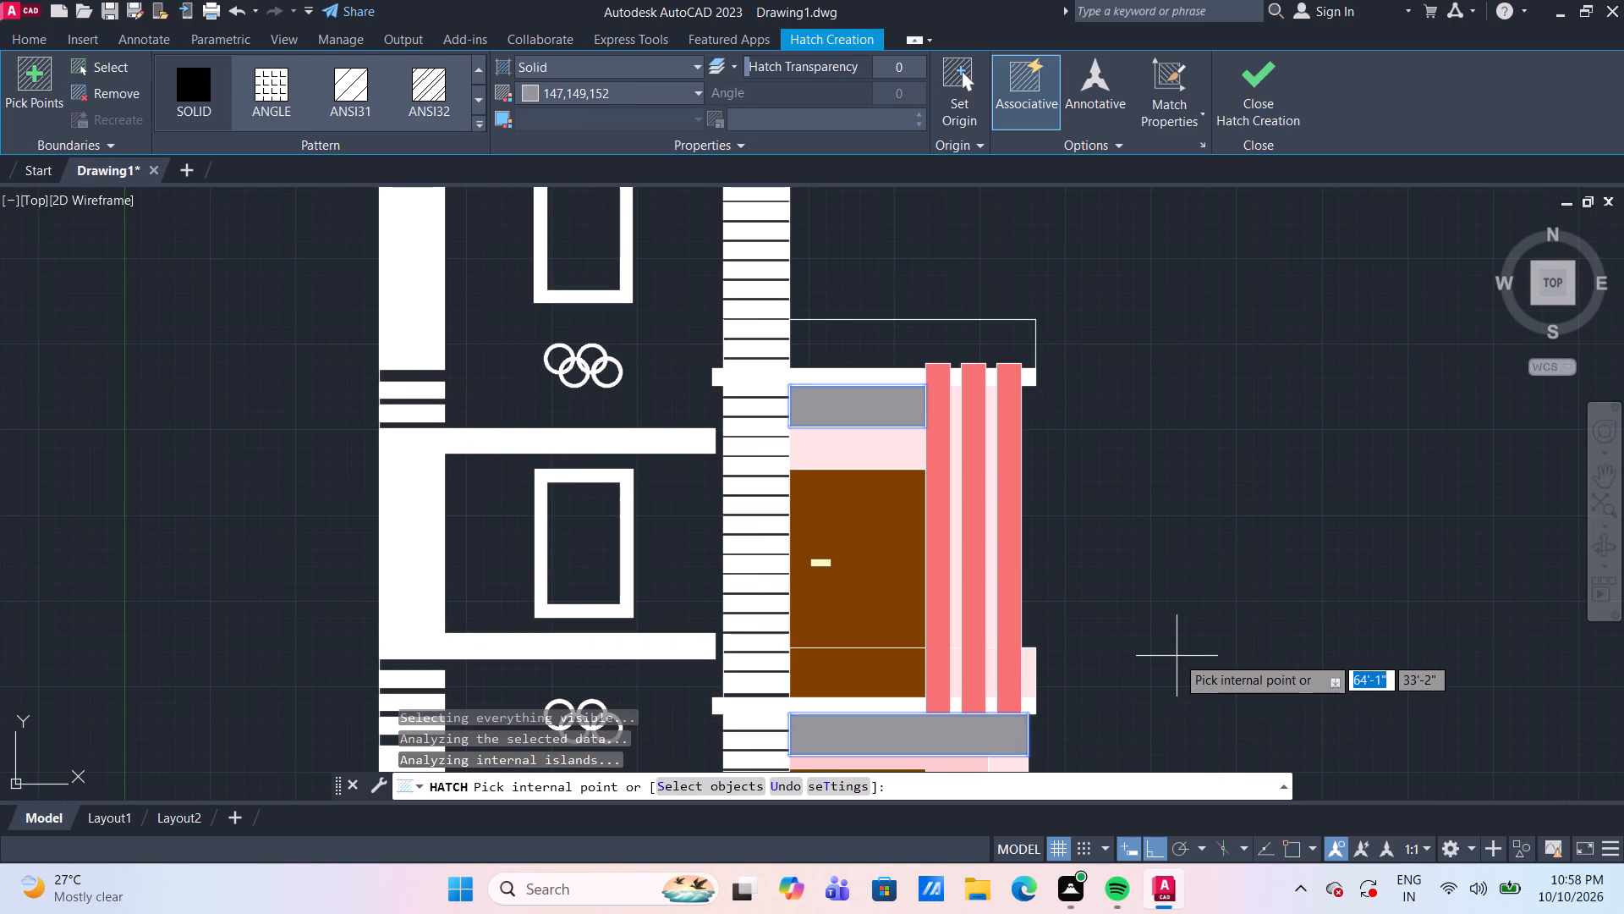
key("space")
Hatch the glass area of the ground-floor window in solid color 122,175,223.
middle_click_drag(1177, 656, 1172, 610)
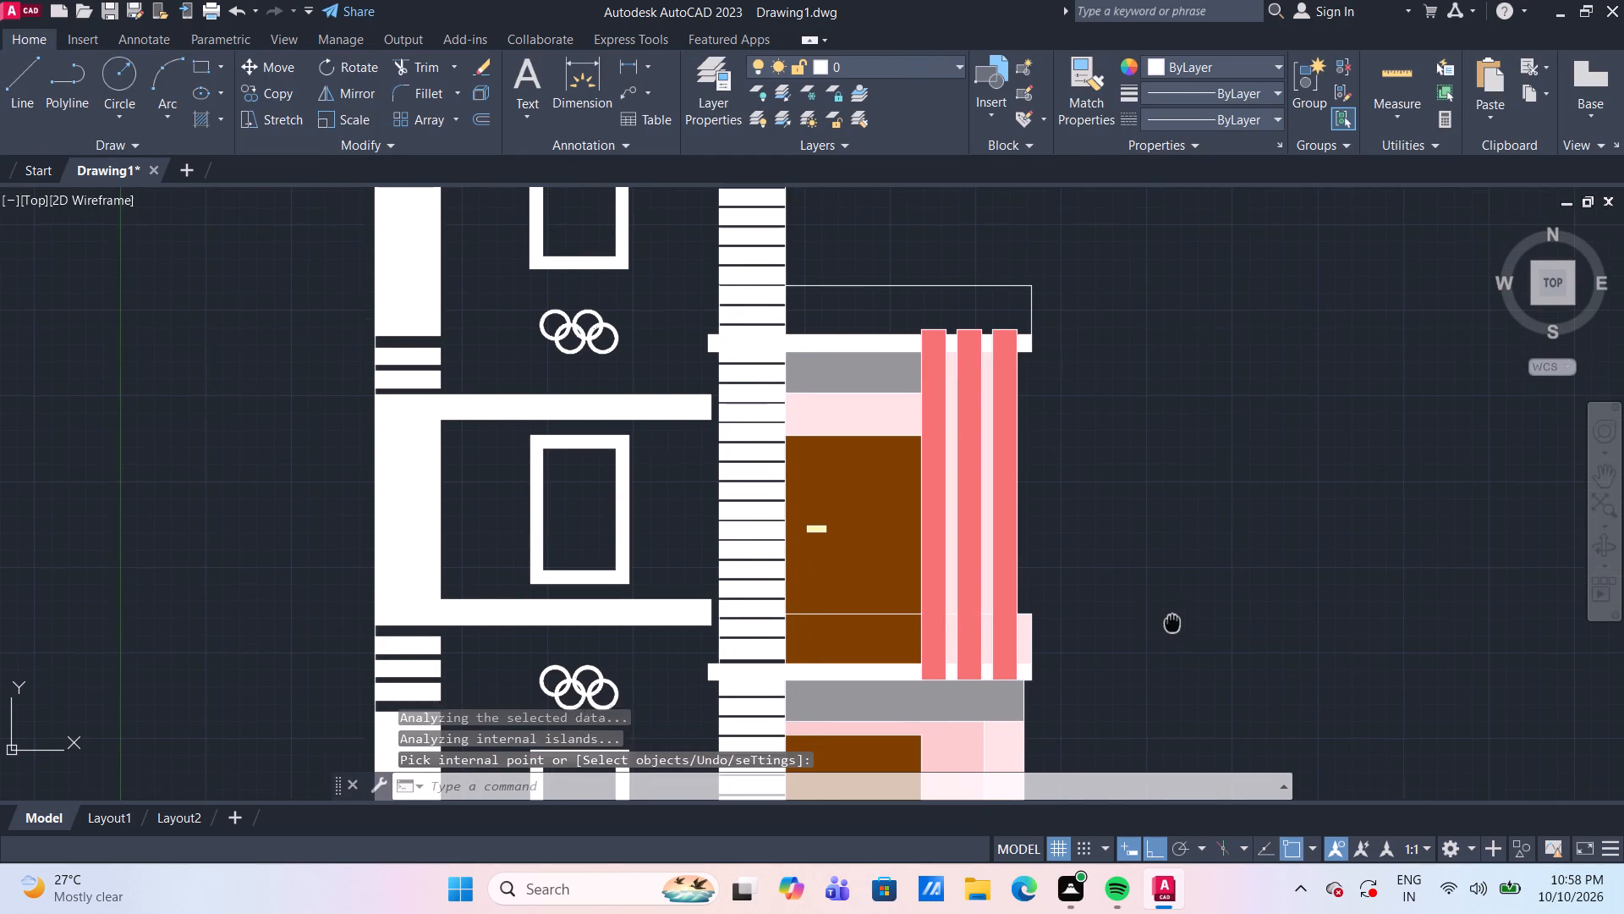
middle_click_drag(1172, 610, 1172, 583)
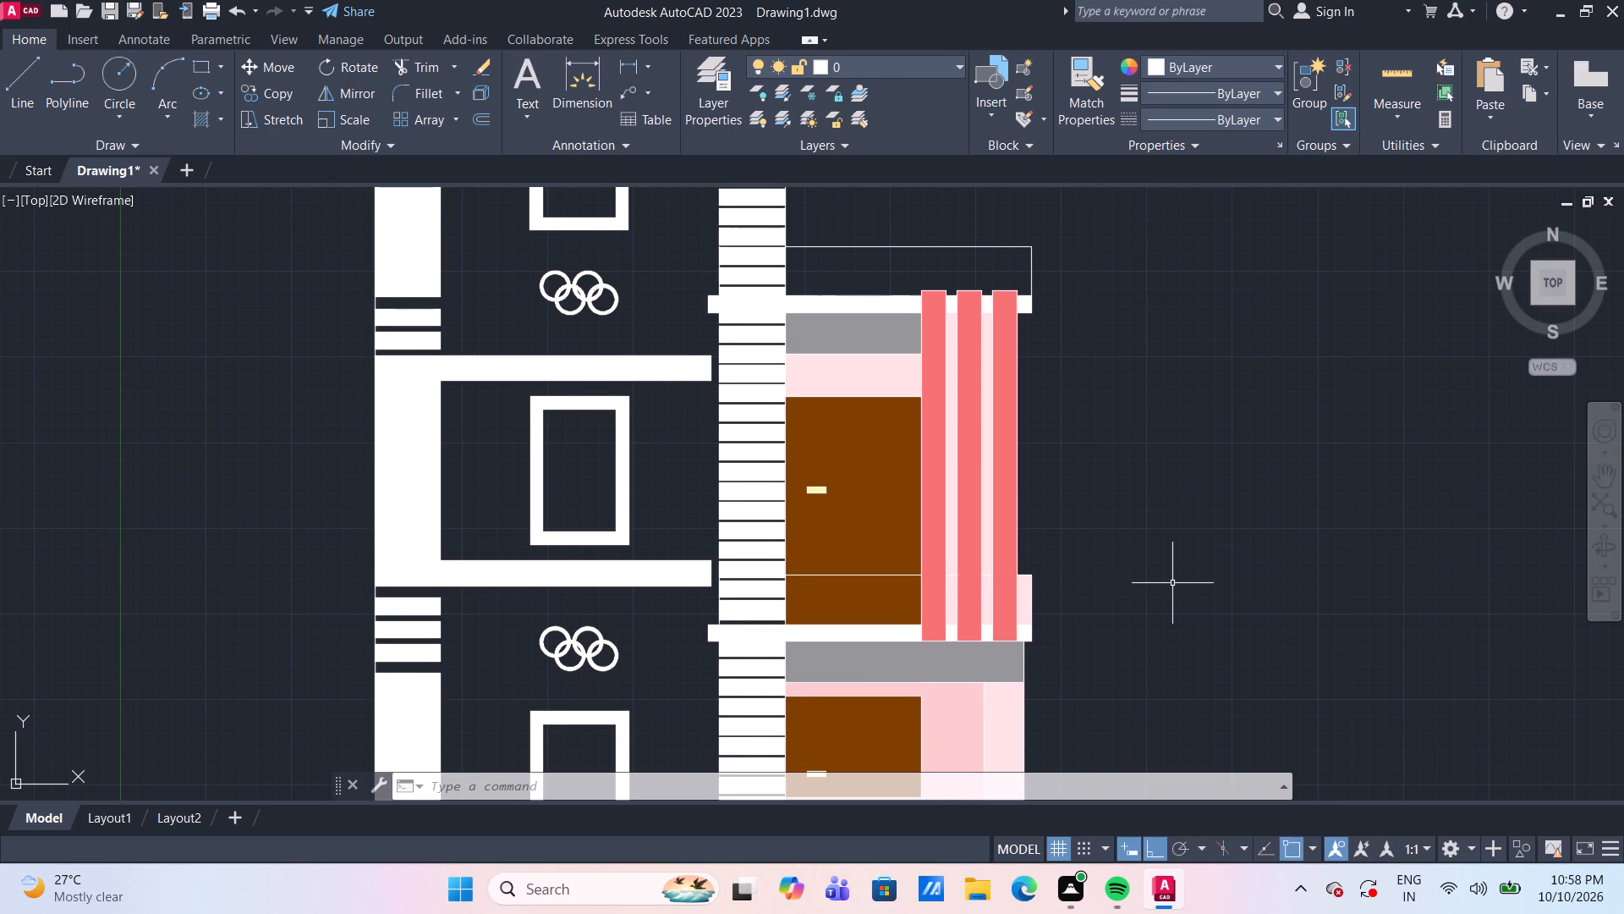
scroll(1175, 578, "down", 2)
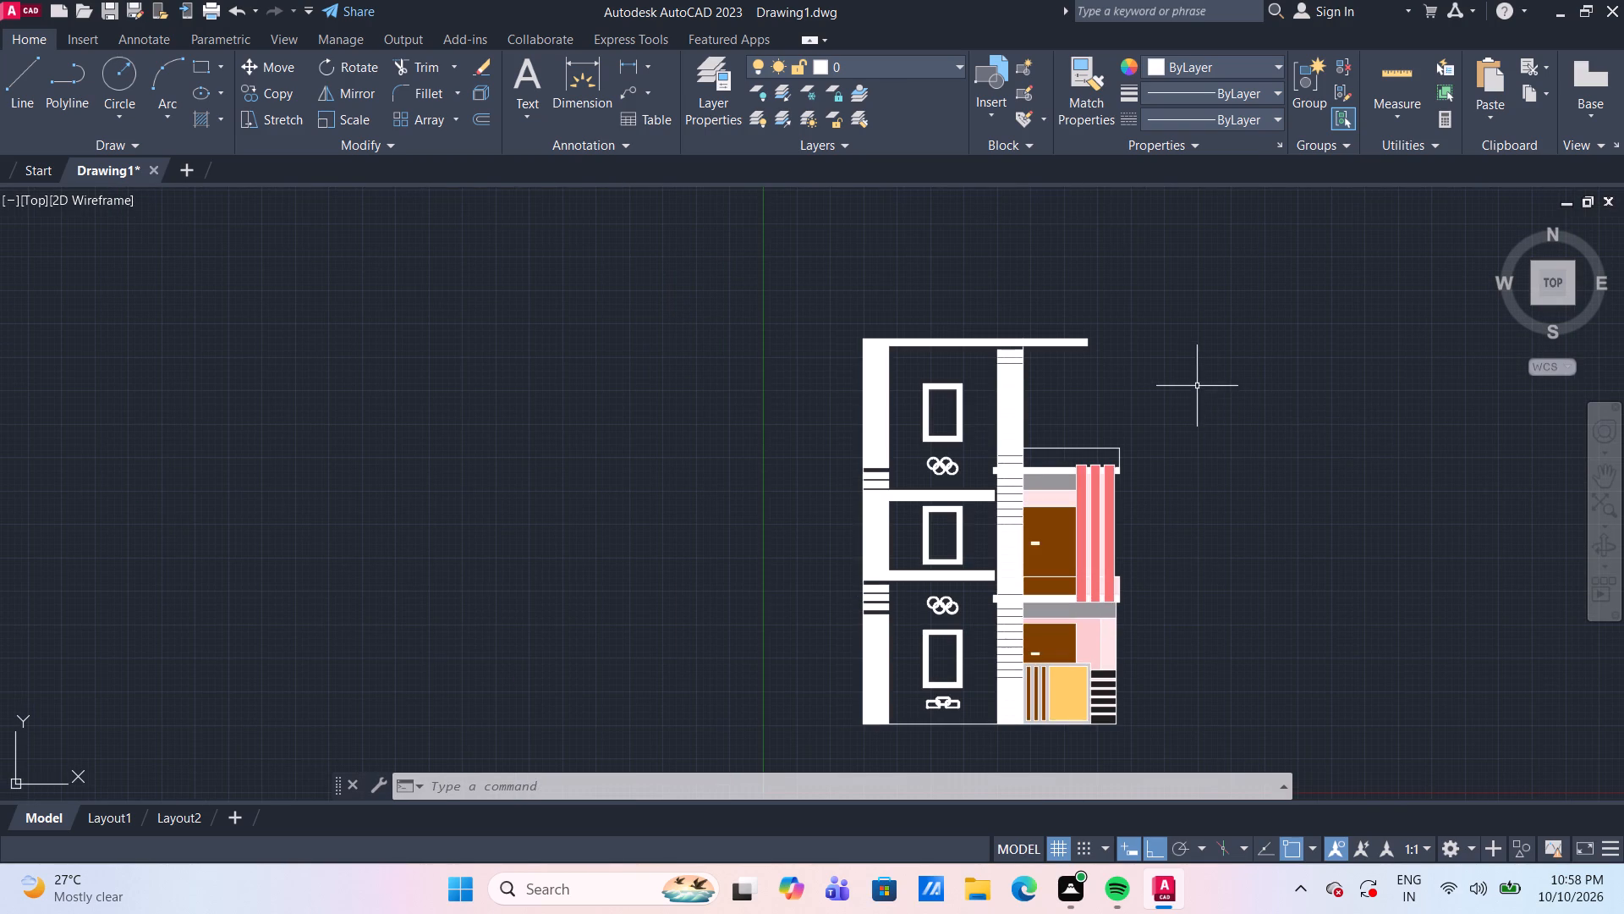
scroll(1059, 403, "up", 1)
middle_click_drag(1059, 403, 1058, 340)
scroll(1058, 340, "up", 1)
scroll(1058, 340, "down", 2)
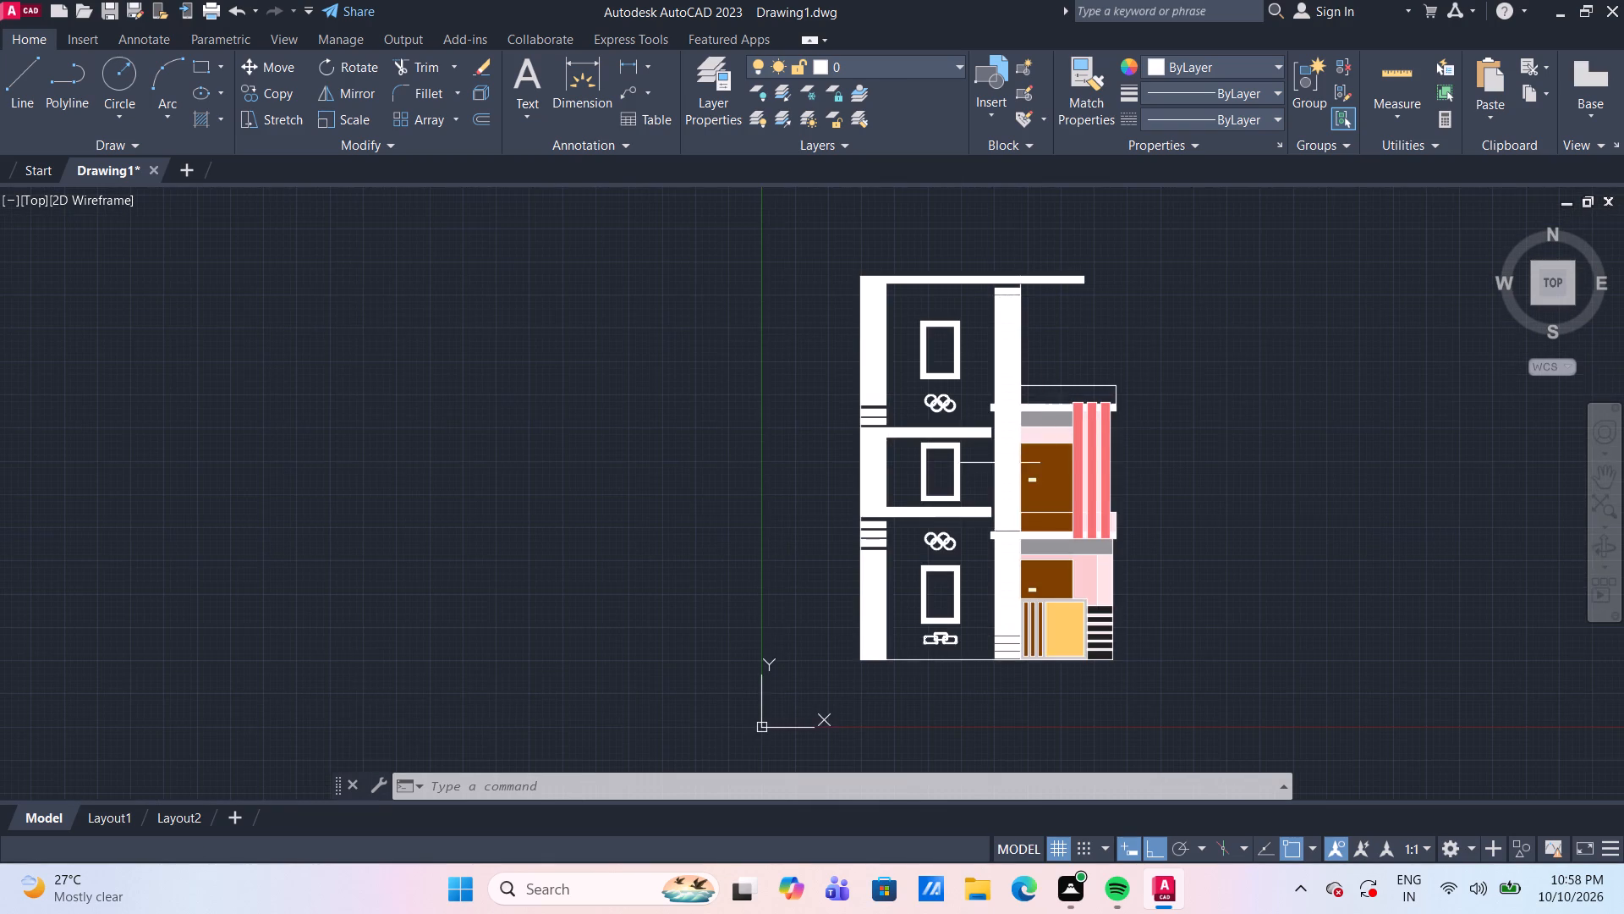
scroll(961, 482, "up", 1)
middle_click_drag(975, 460, 987, 426)
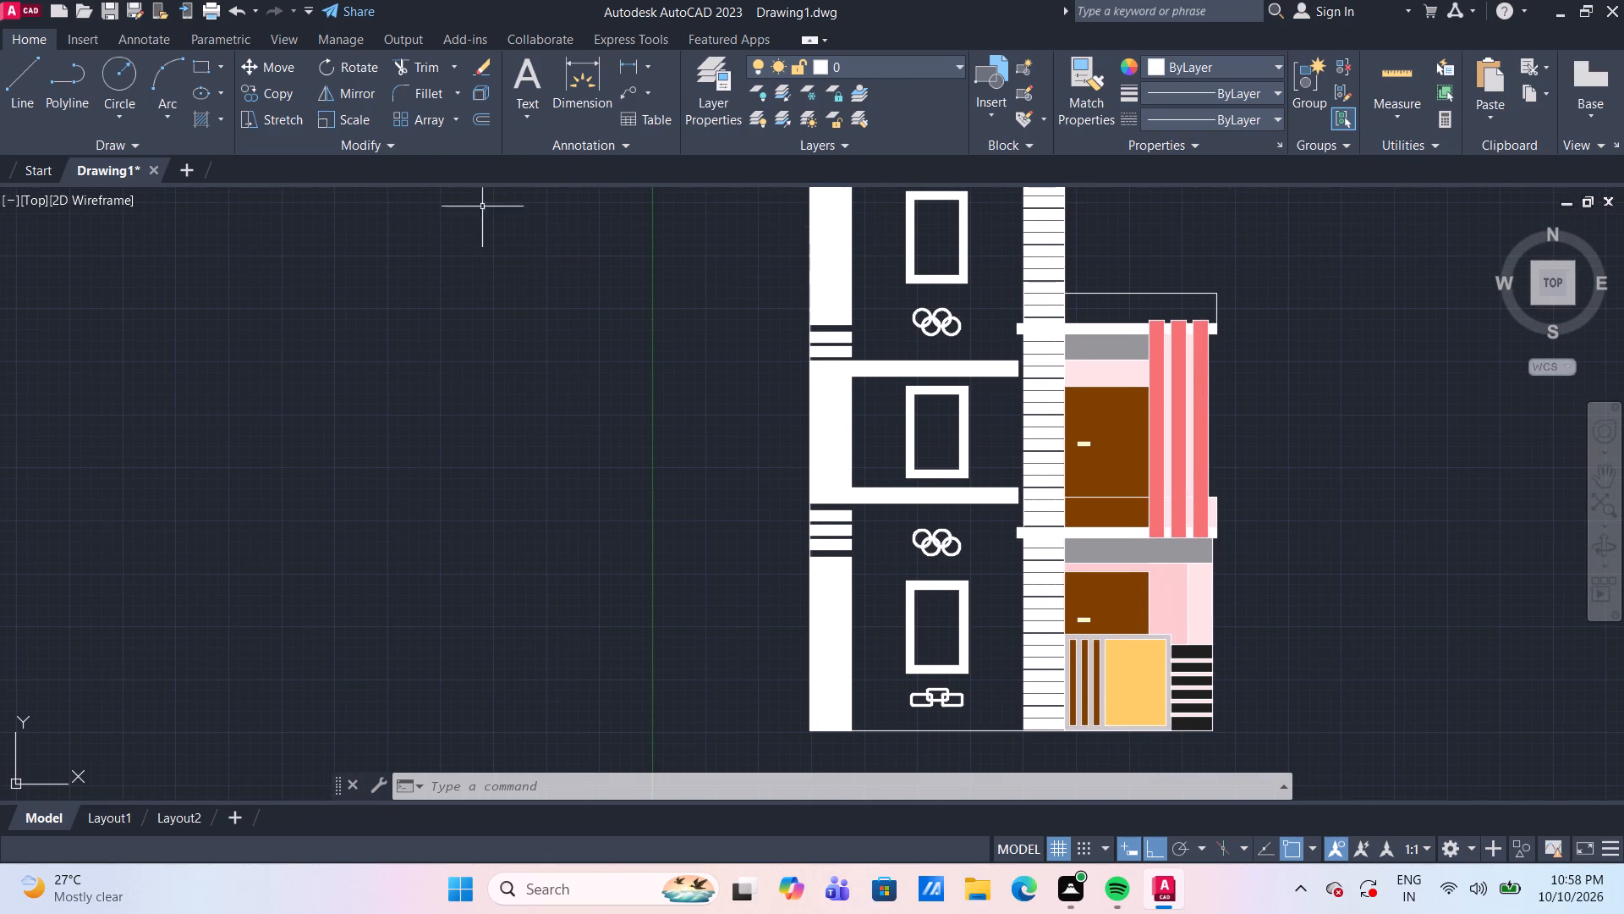
left_click(199, 127)
left_click(551, 95)
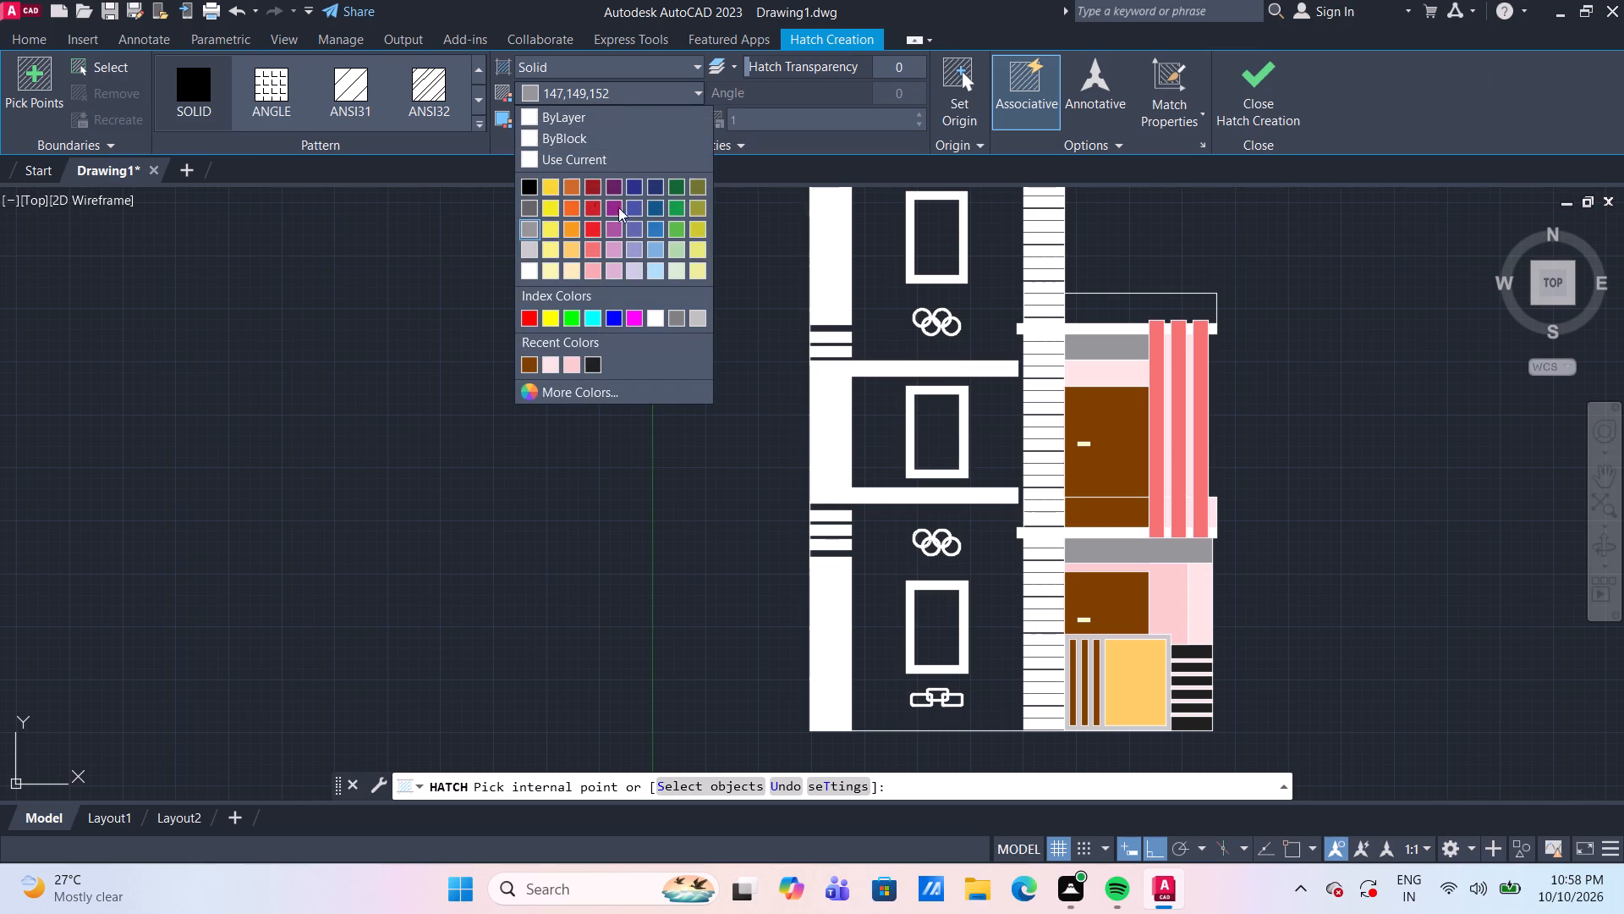
left_click(656, 251)
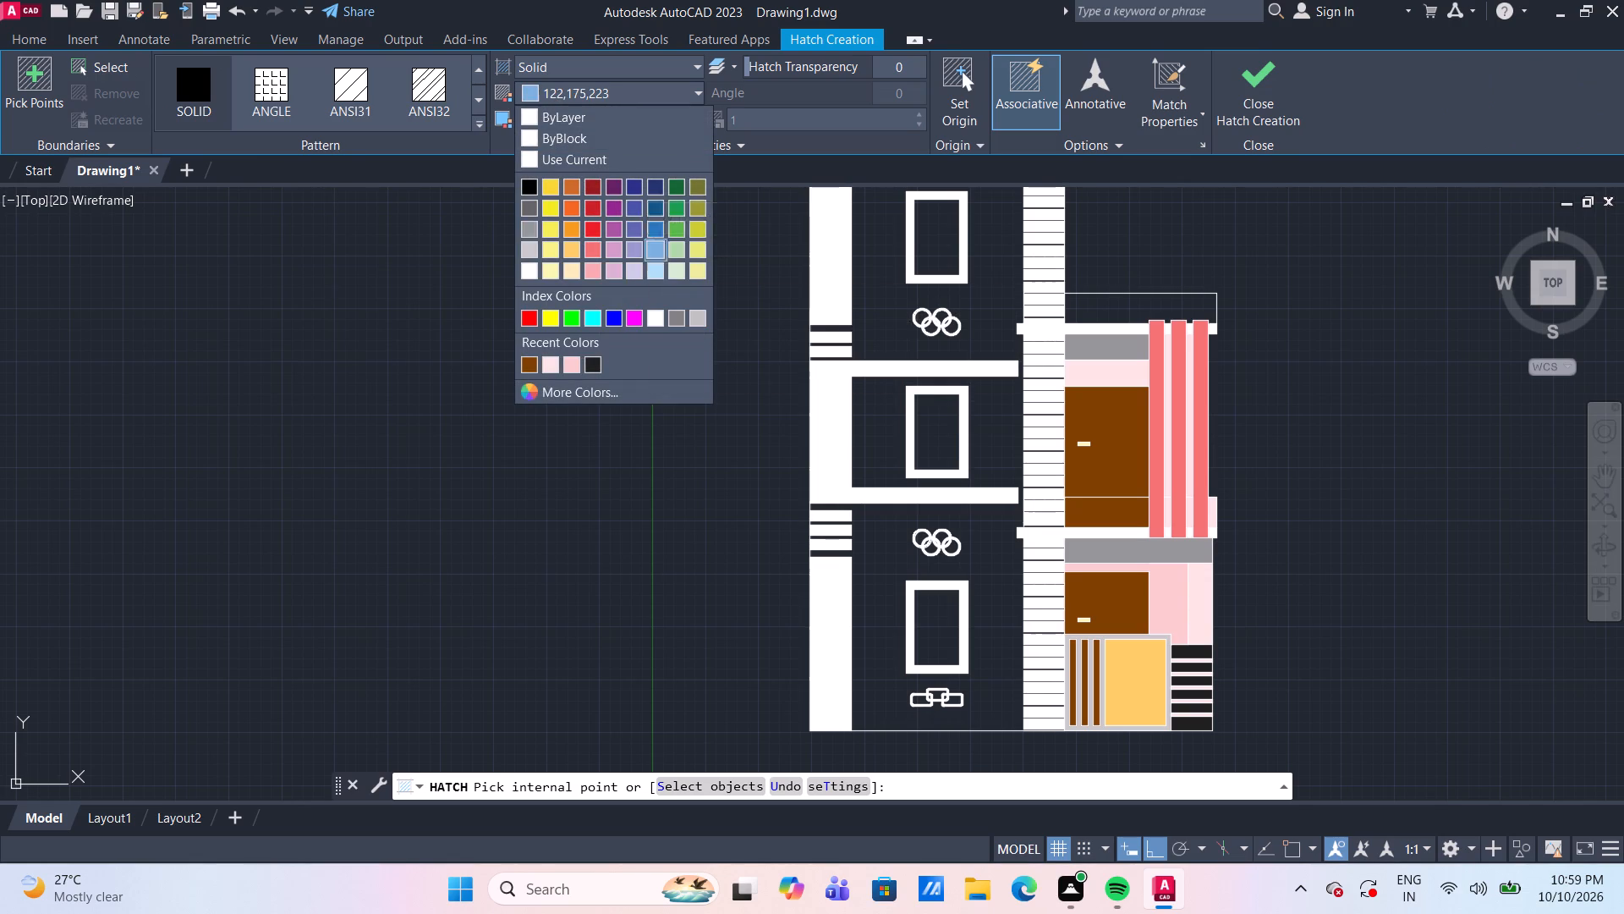
left_click(936, 630)
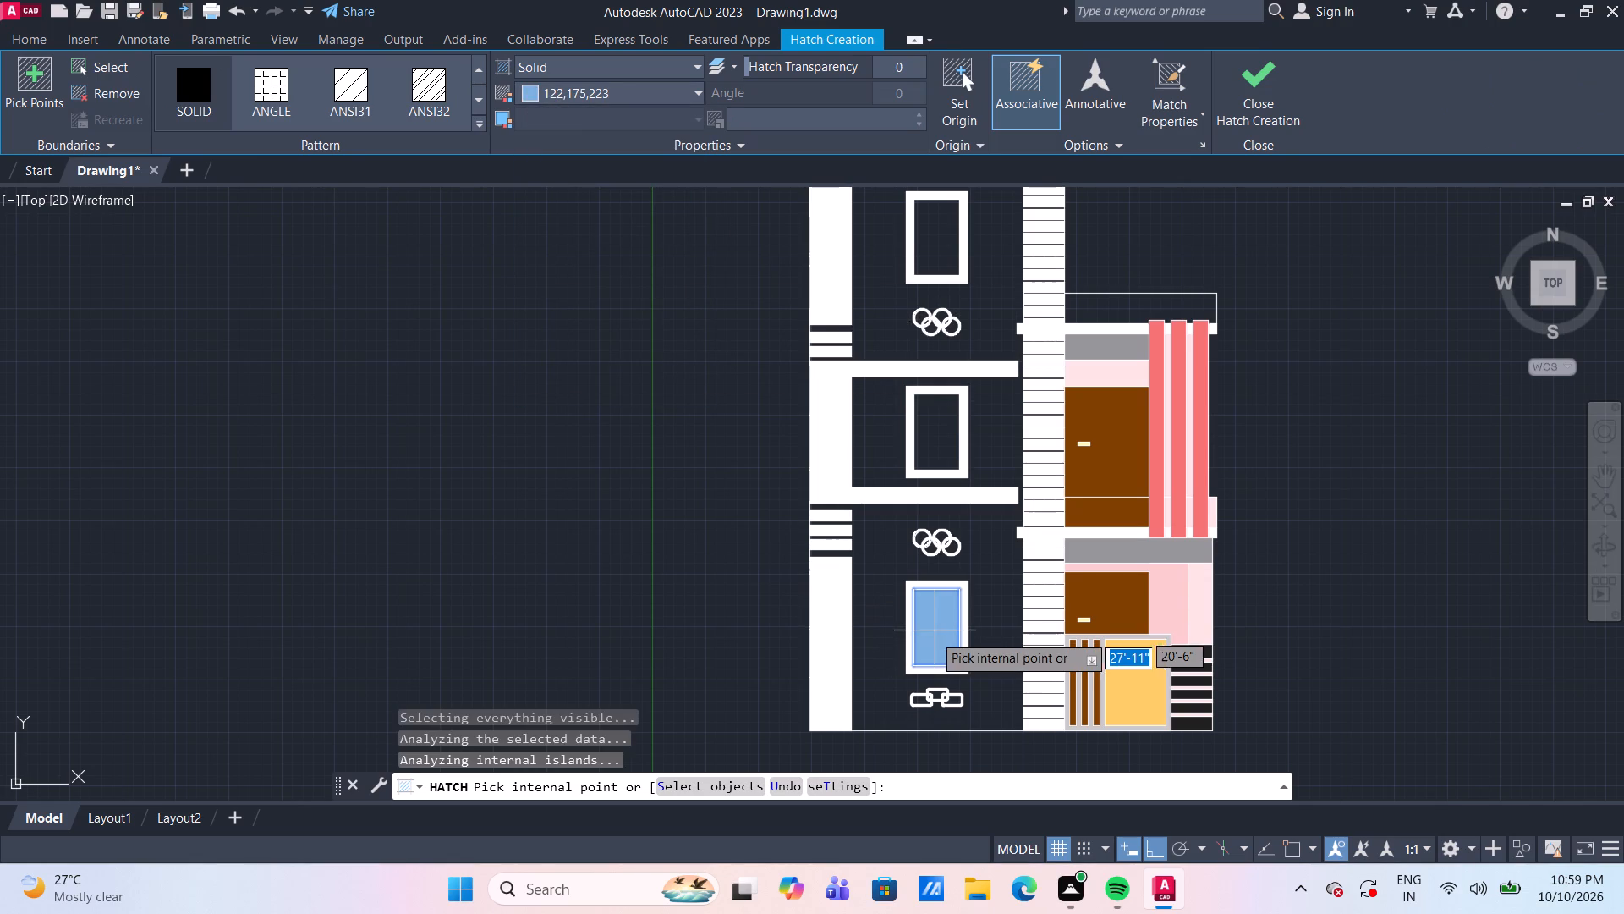
key("space")
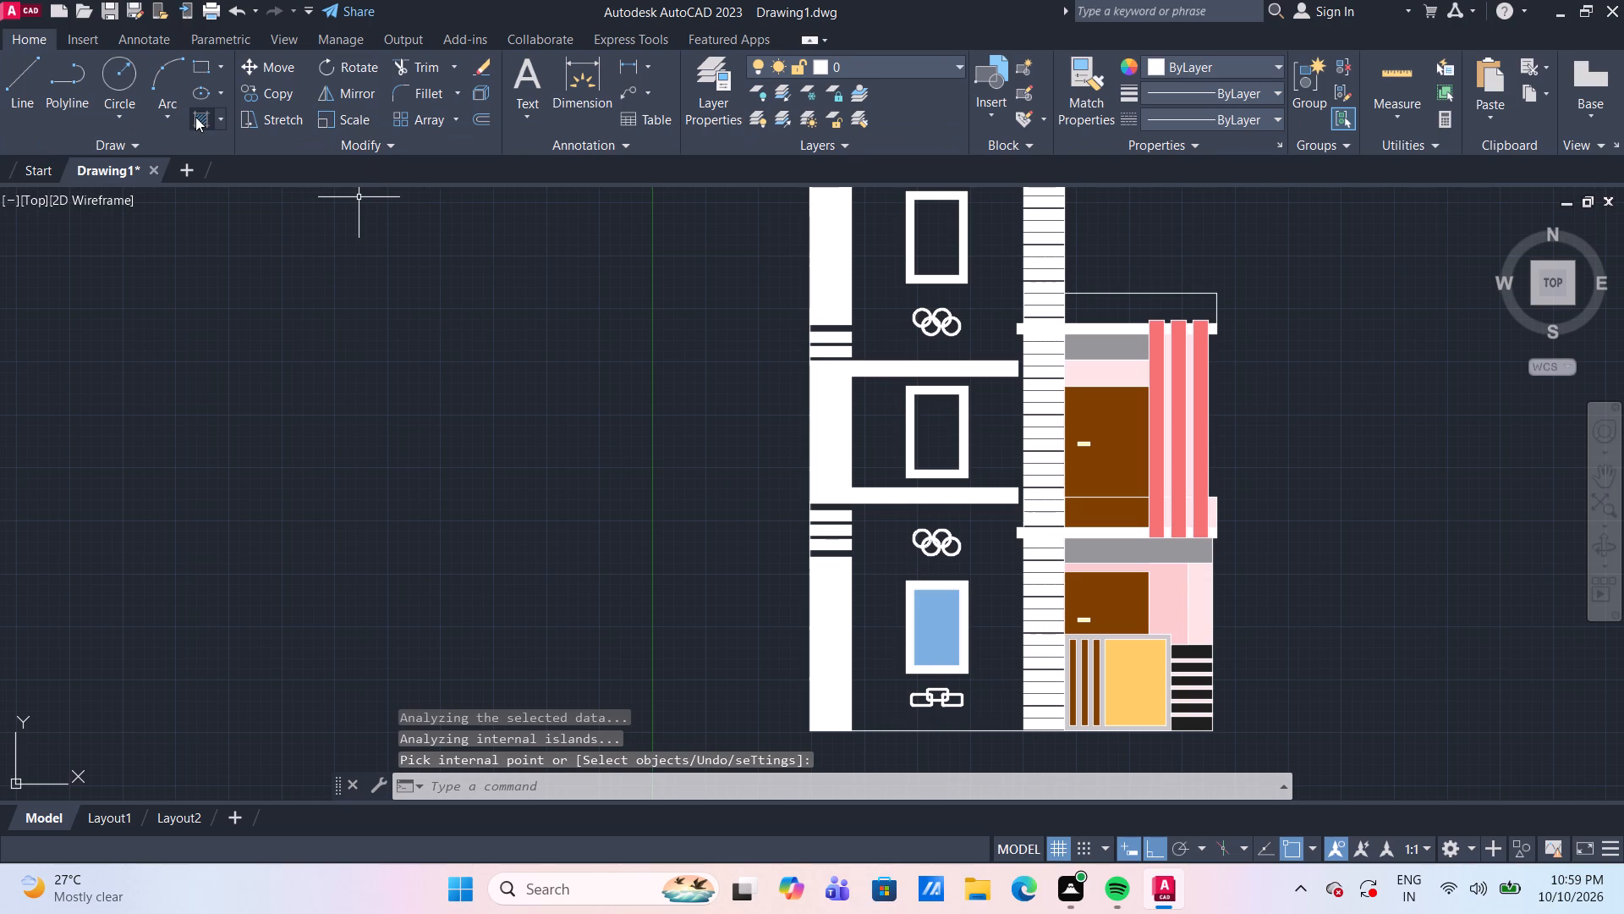
Hatch the glass area of the middle-floor window in solid color 39,118,187.
left_click(195, 117)
left_click(608, 99)
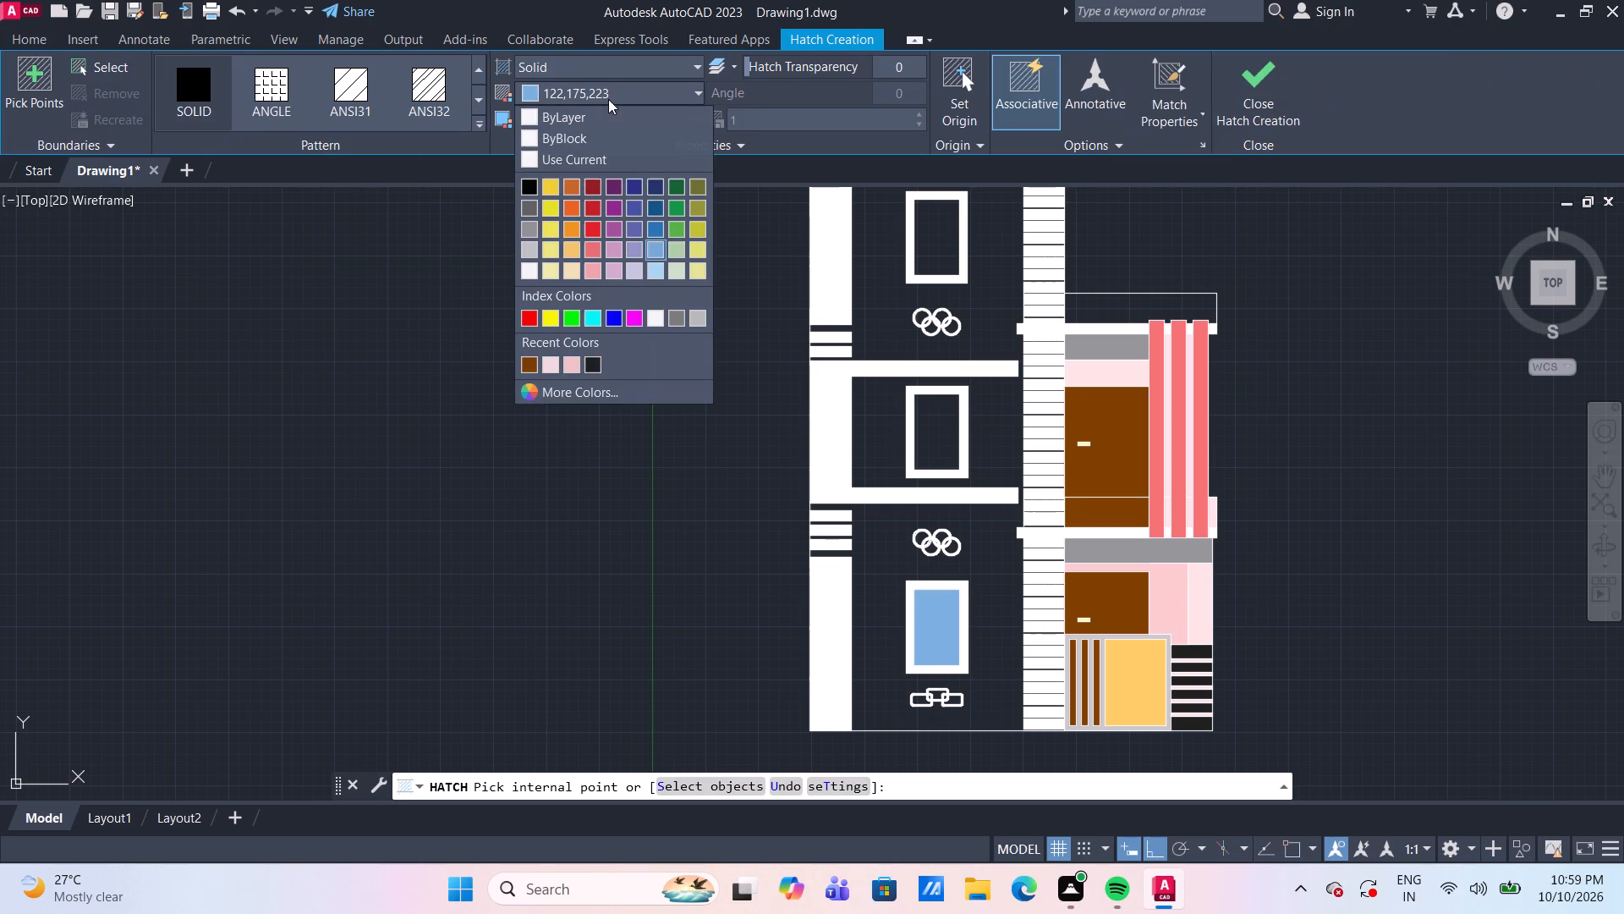
left_click(656, 226)
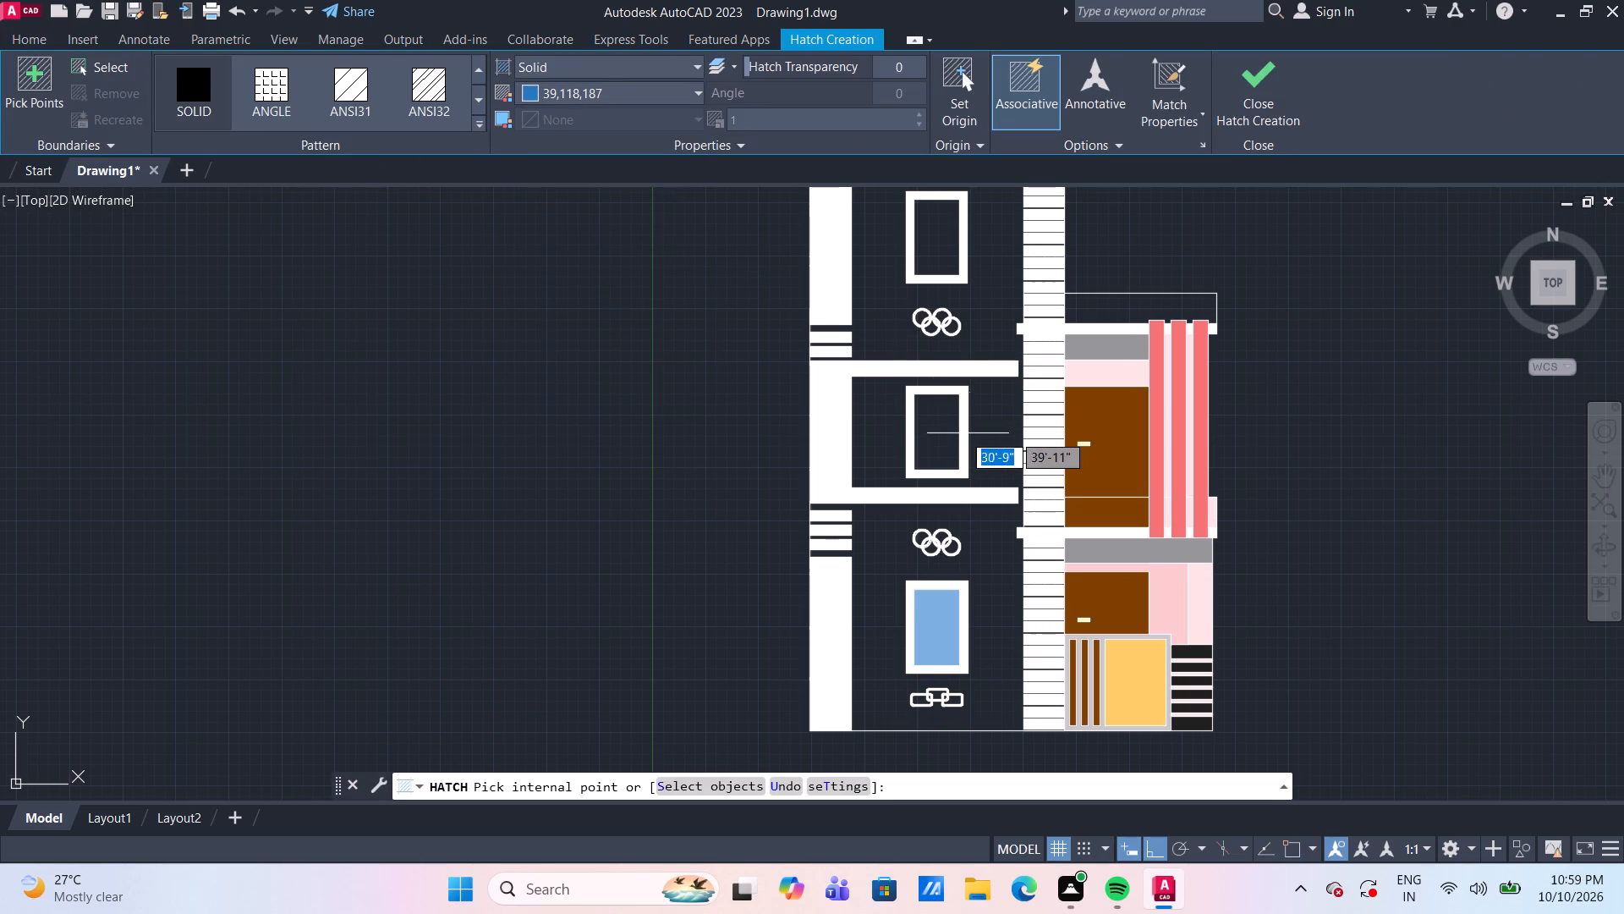
left_click(935, 435)
key("space")
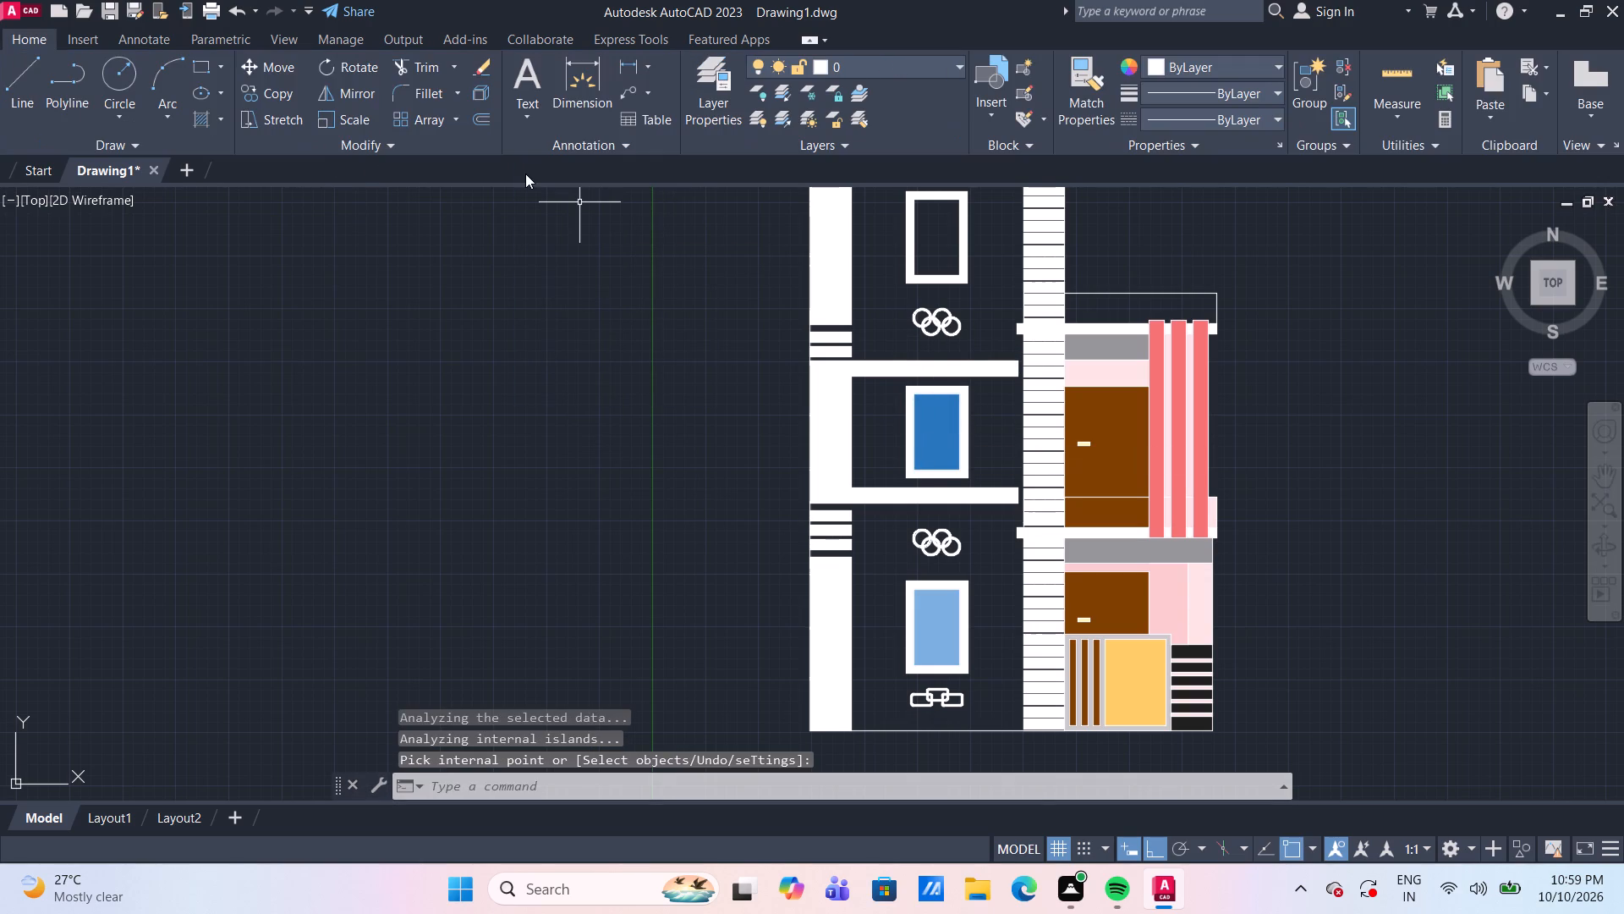
Hatch the glass area of the top-floor window in solid color 16,86,137.
left_click(203, 114)
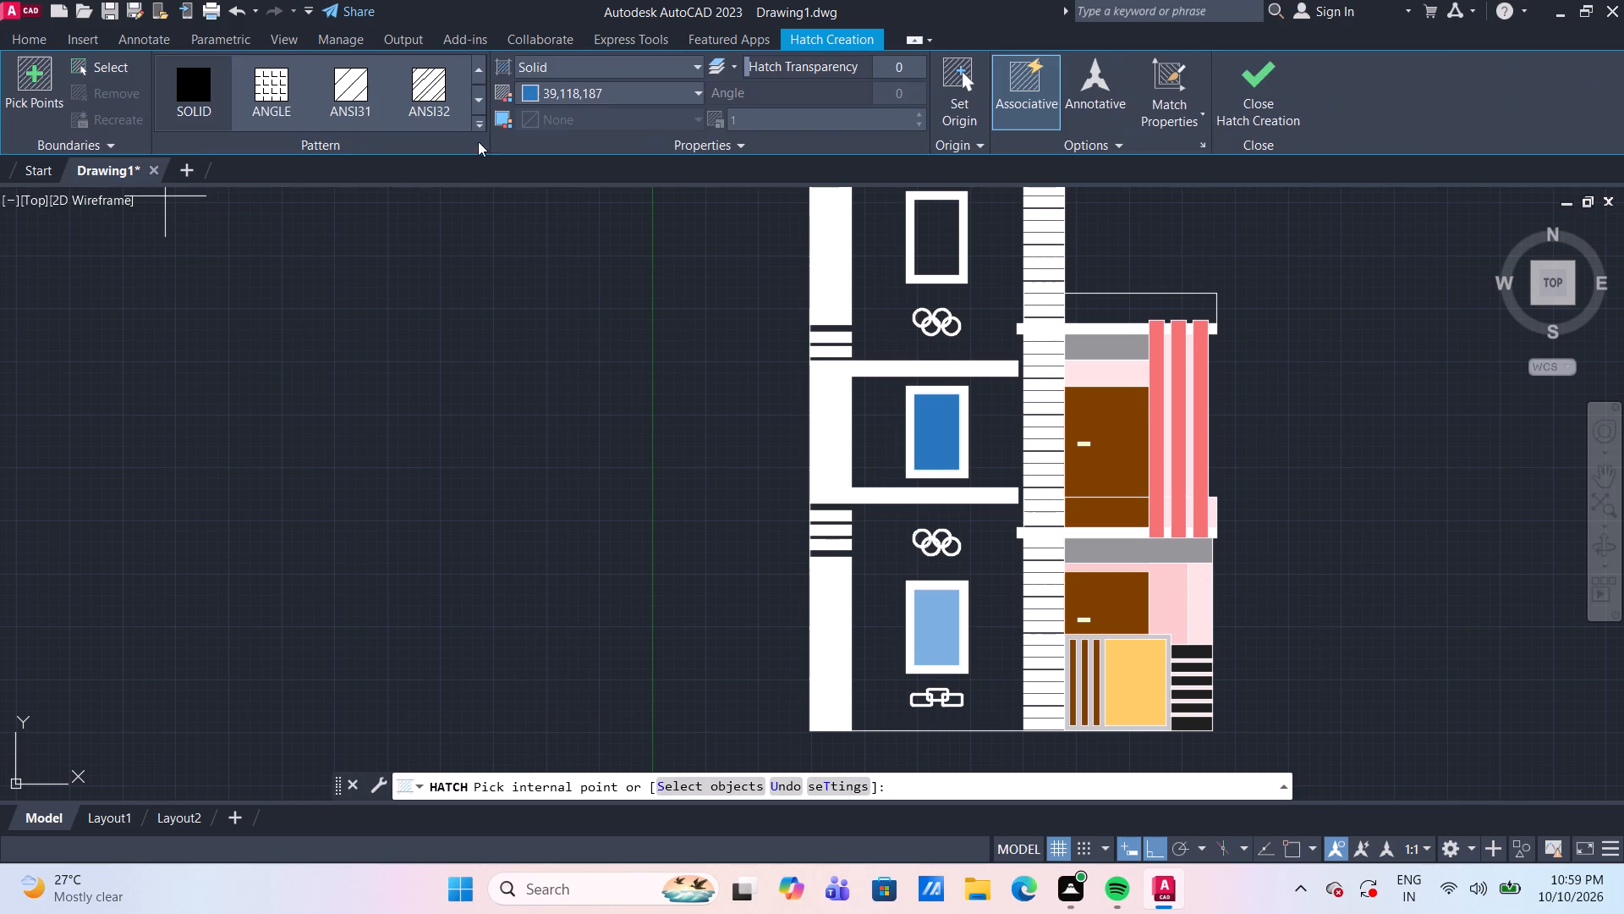
left_click(606, 87)
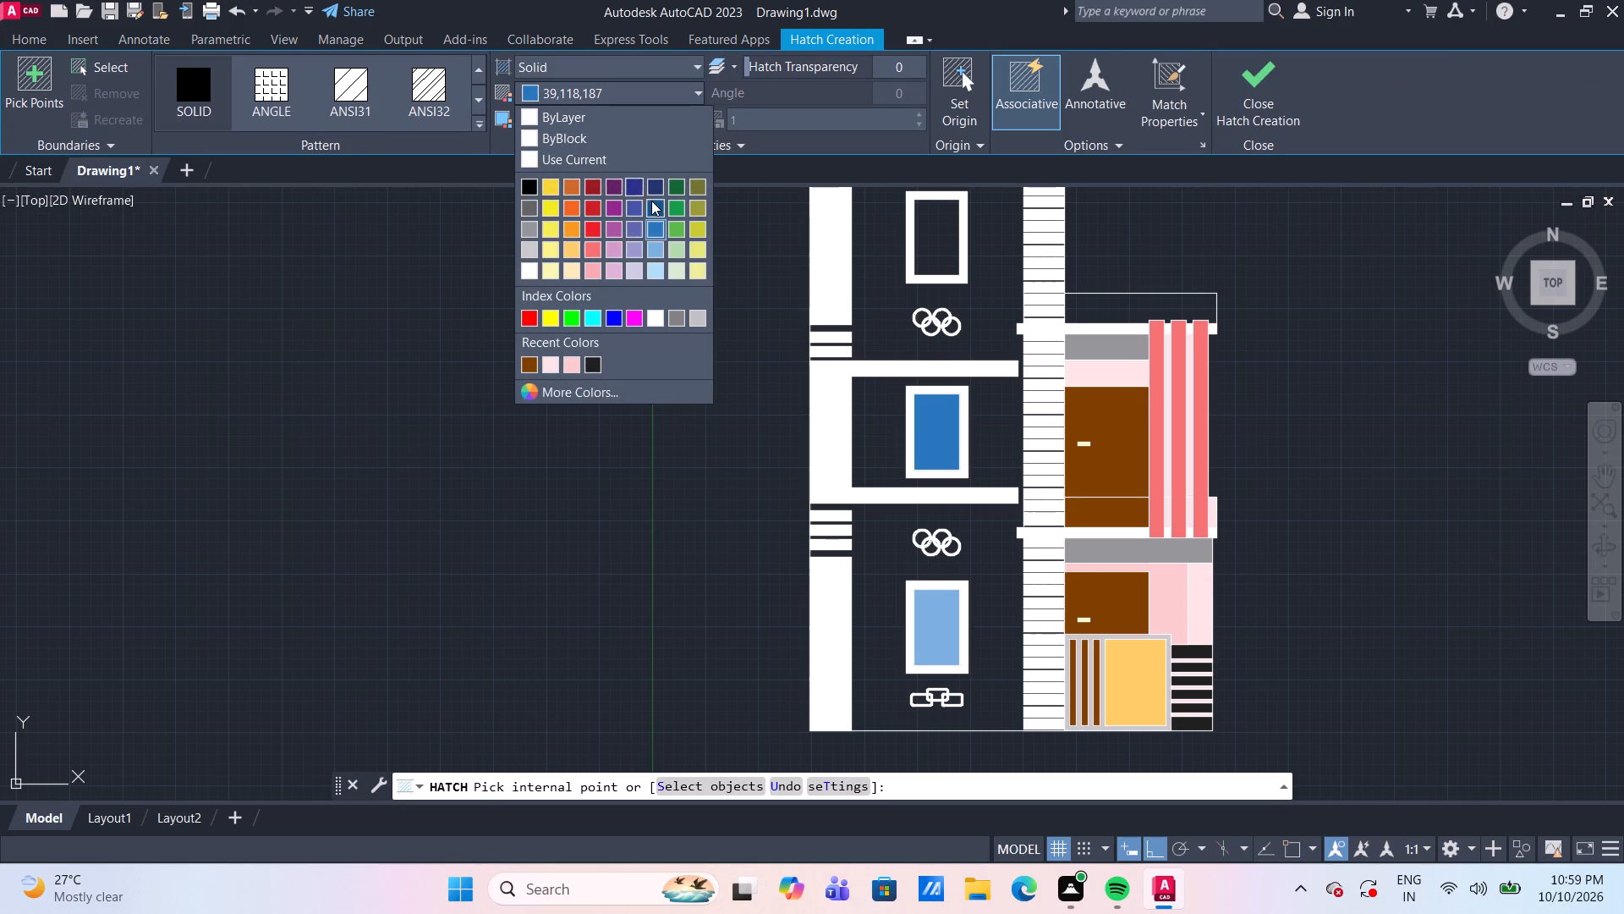
left_click(656, 206)
left_click(946, 244)
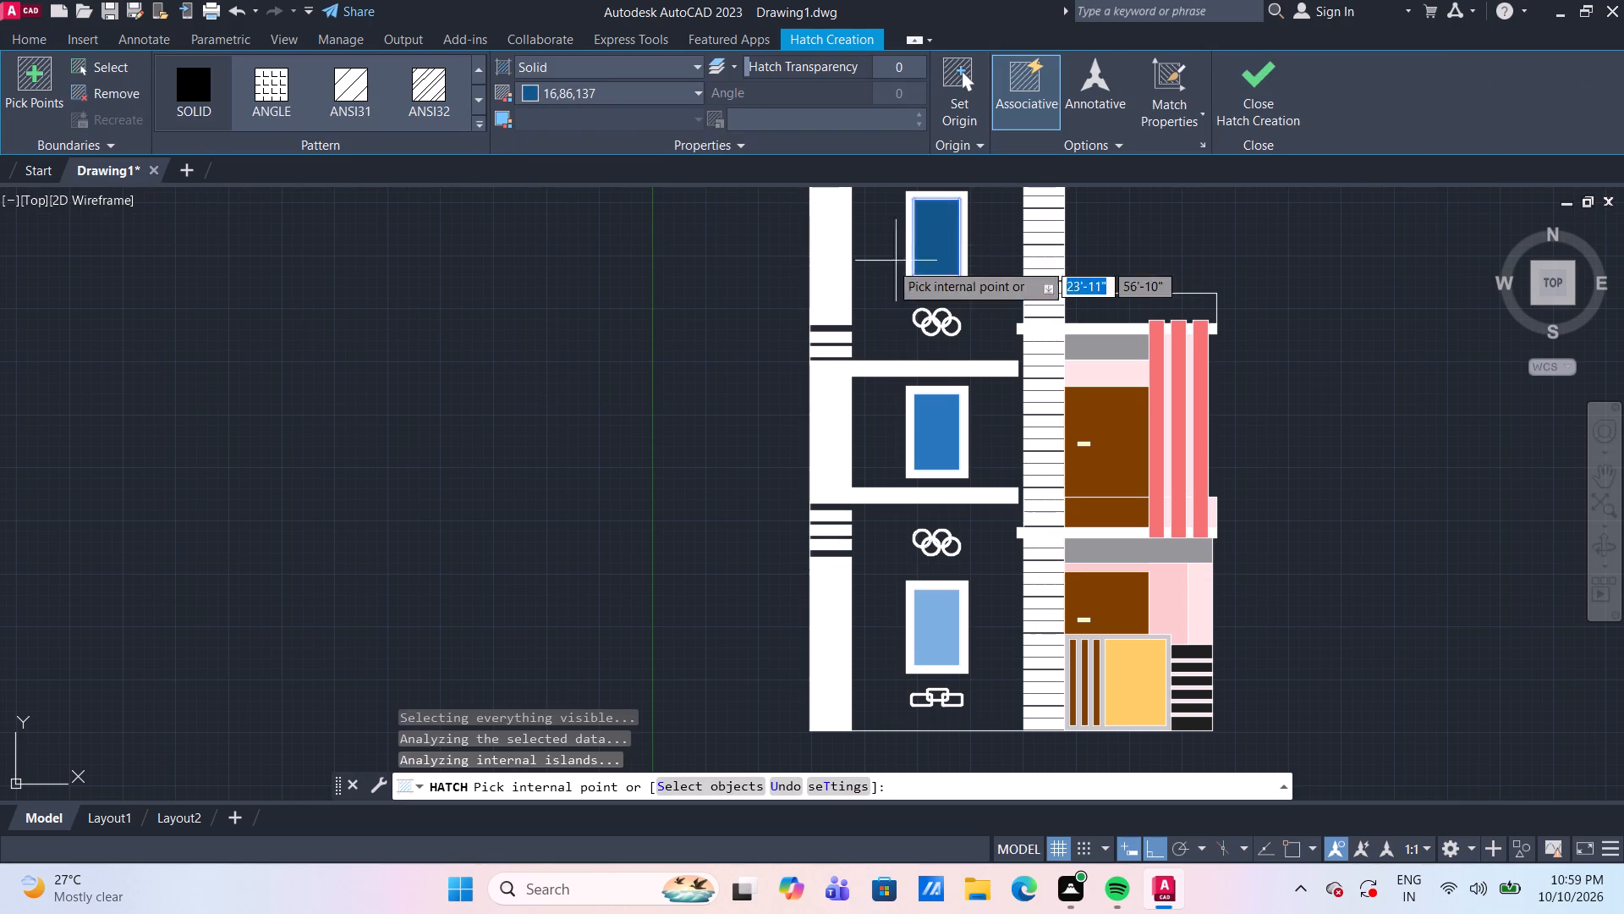
Hatch the empty rectangle above the upper white band with pattern ANSI31 at scale 10 in color 16,86,137.
key("space")
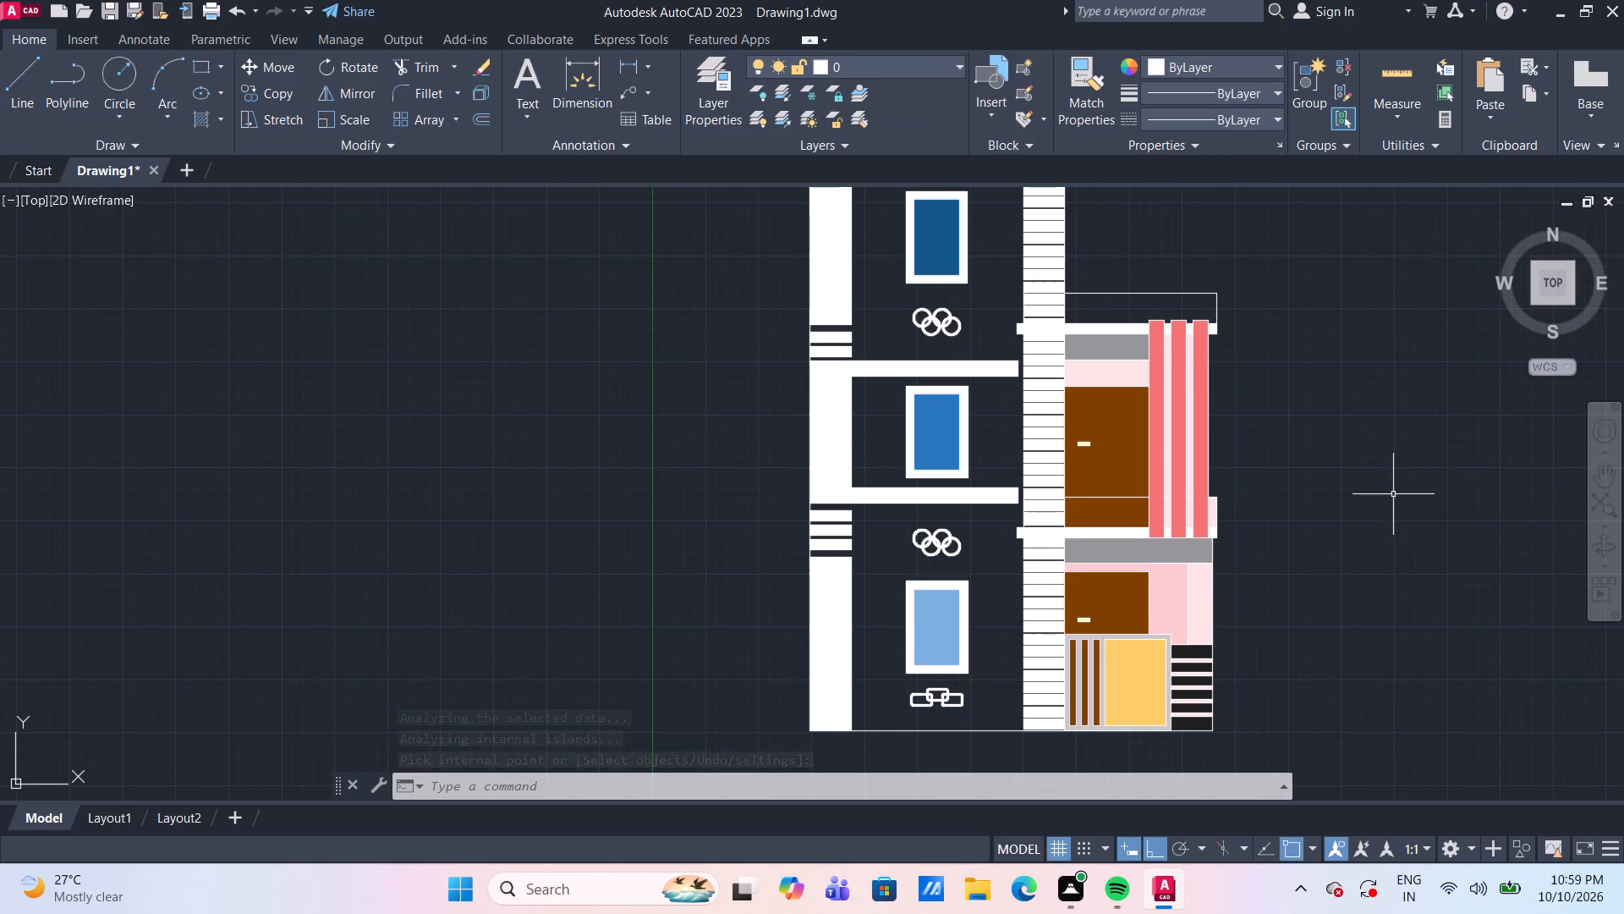
scroll(1365, 535, "up", 1)
middle_click_drag(1363, 536, 1337, 532)
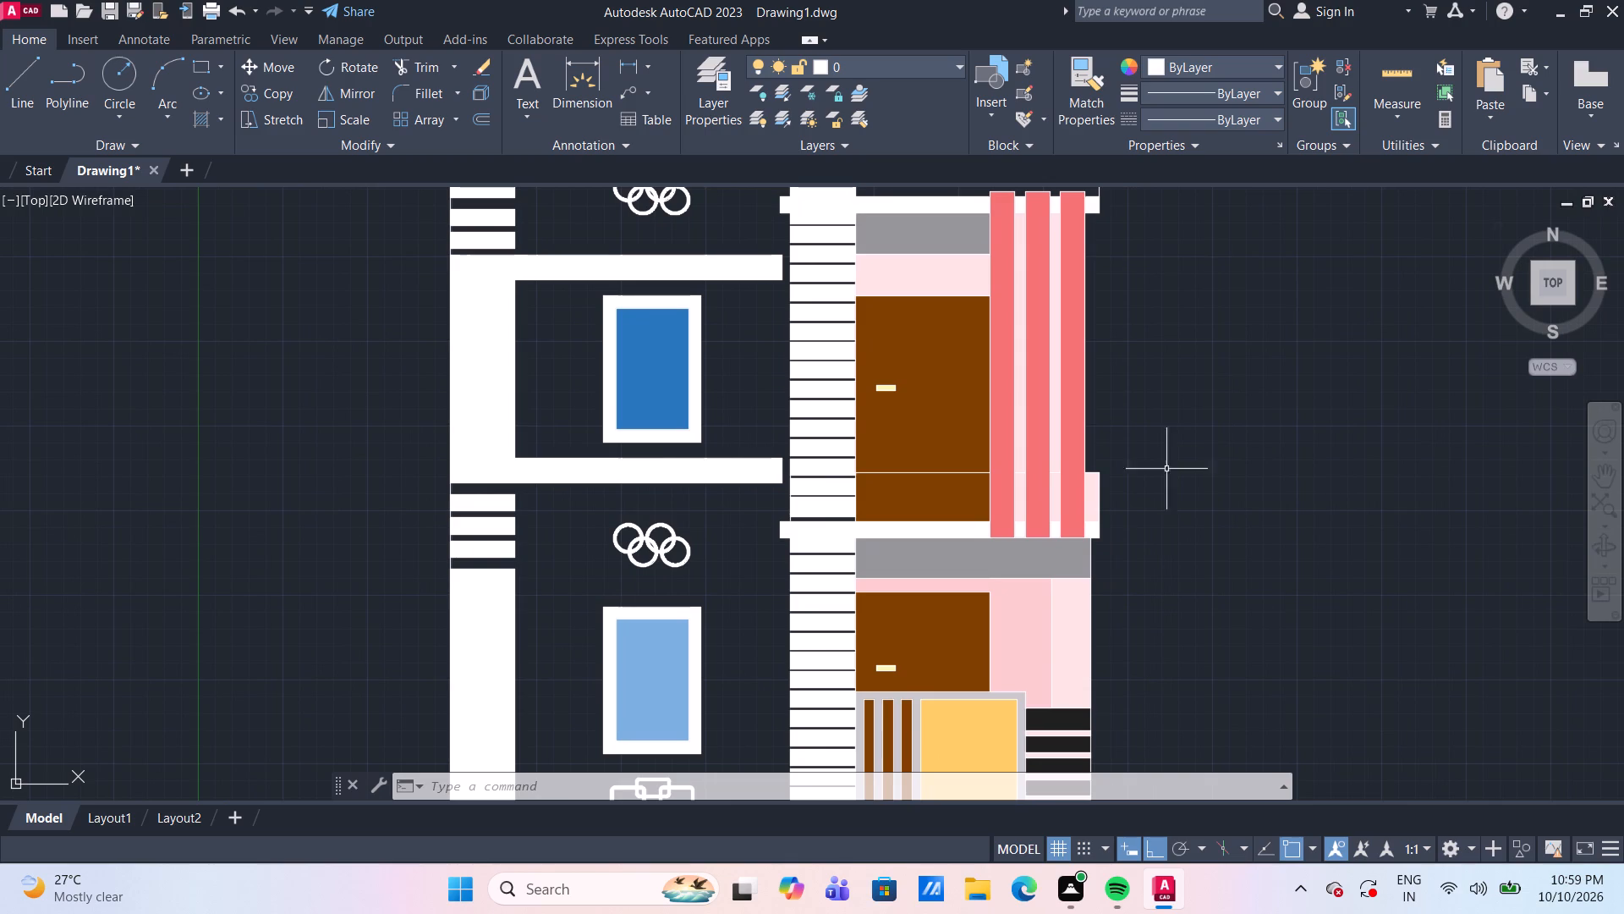
left_click(222, 118)
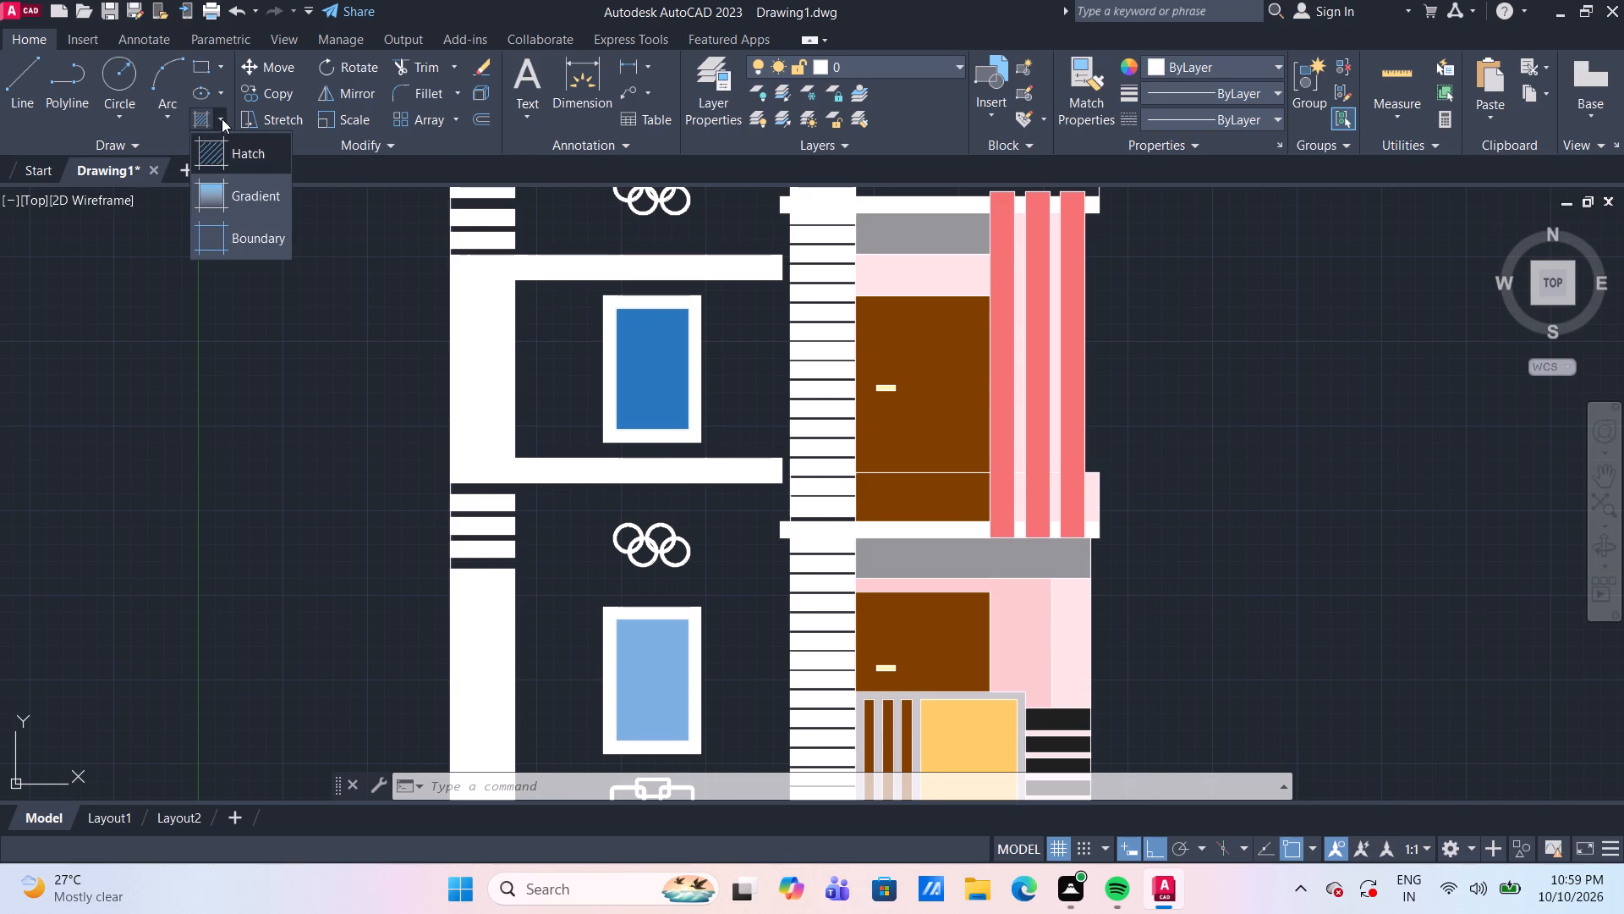
left_click(222, 118)
left_click(222, 117)
left_click(222, 117)
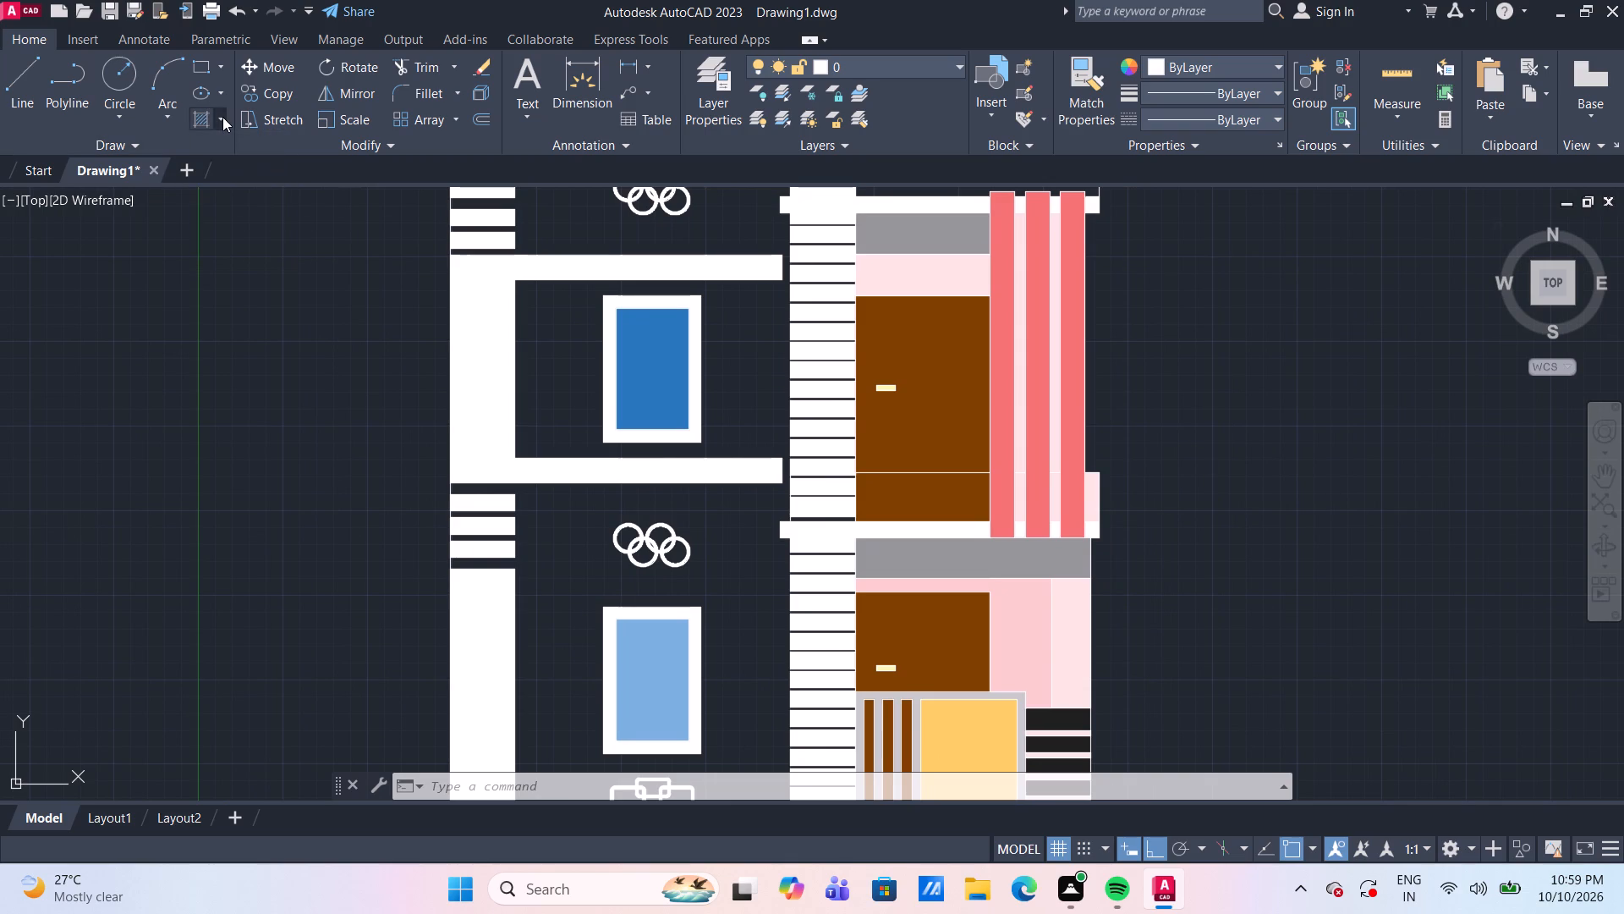
left_click(205, 117)
left_click(360, 90)
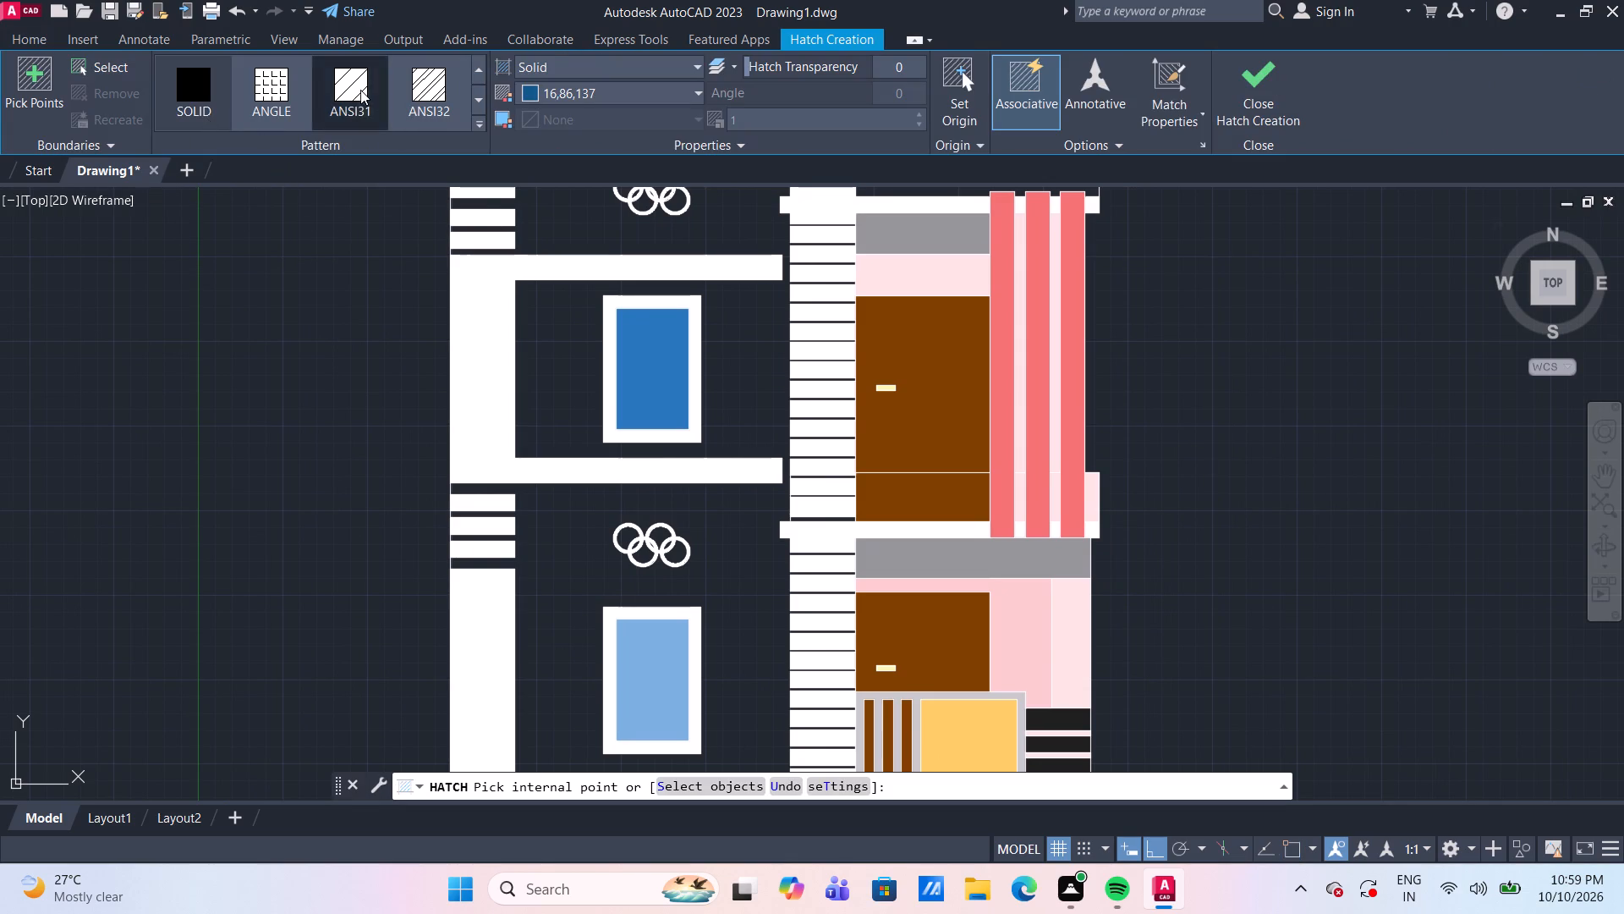
left_click(752, 119)
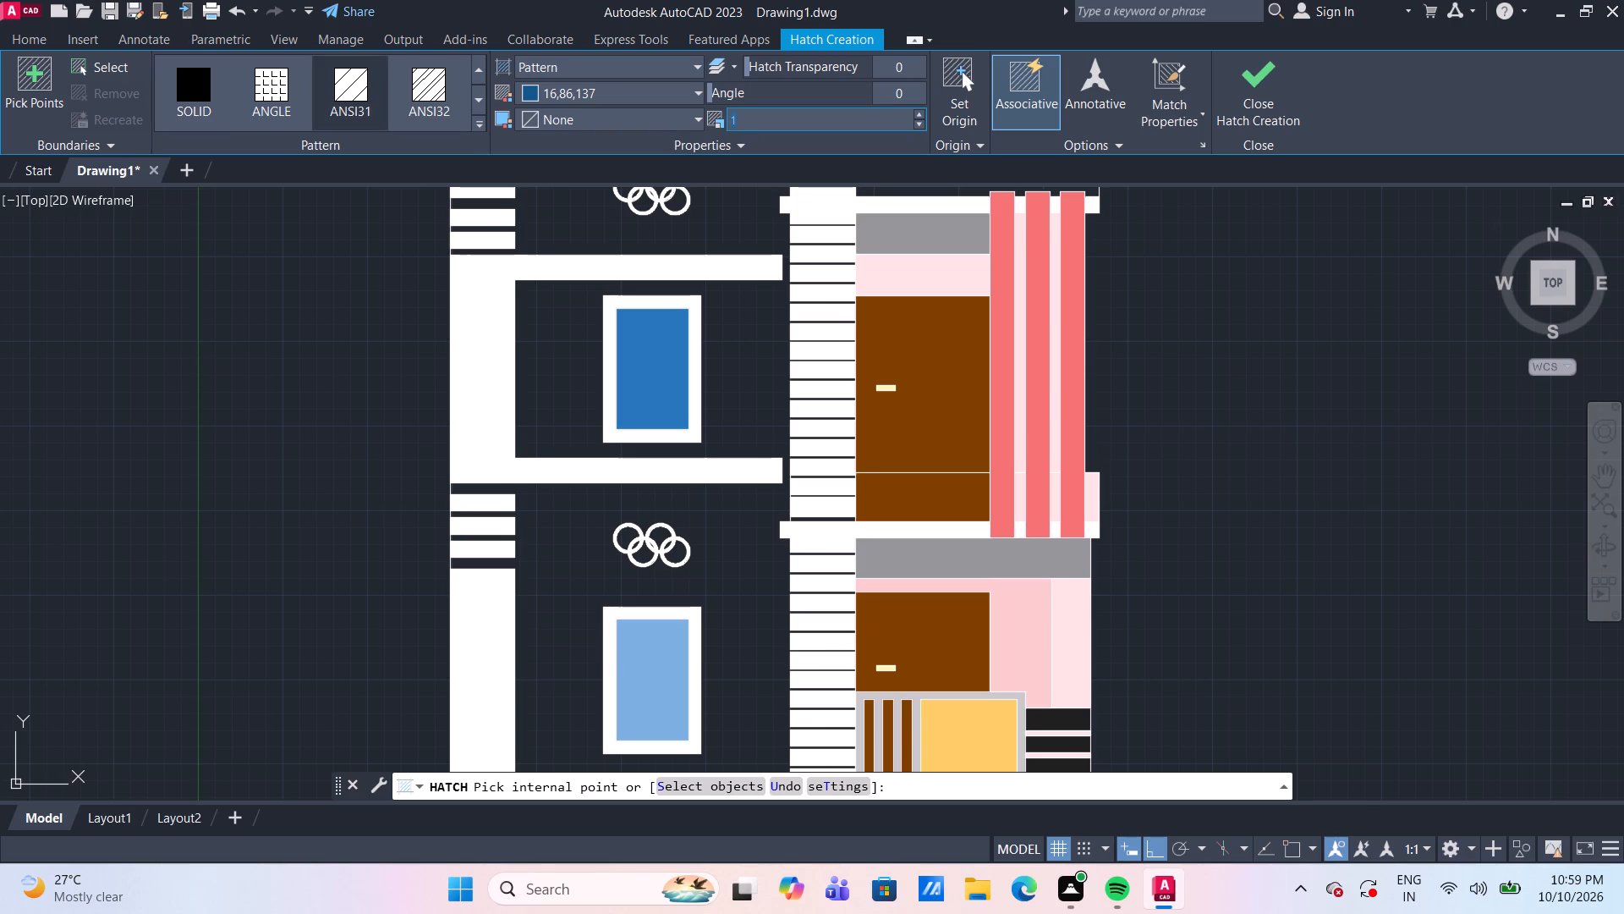
type("10")
key("Return")
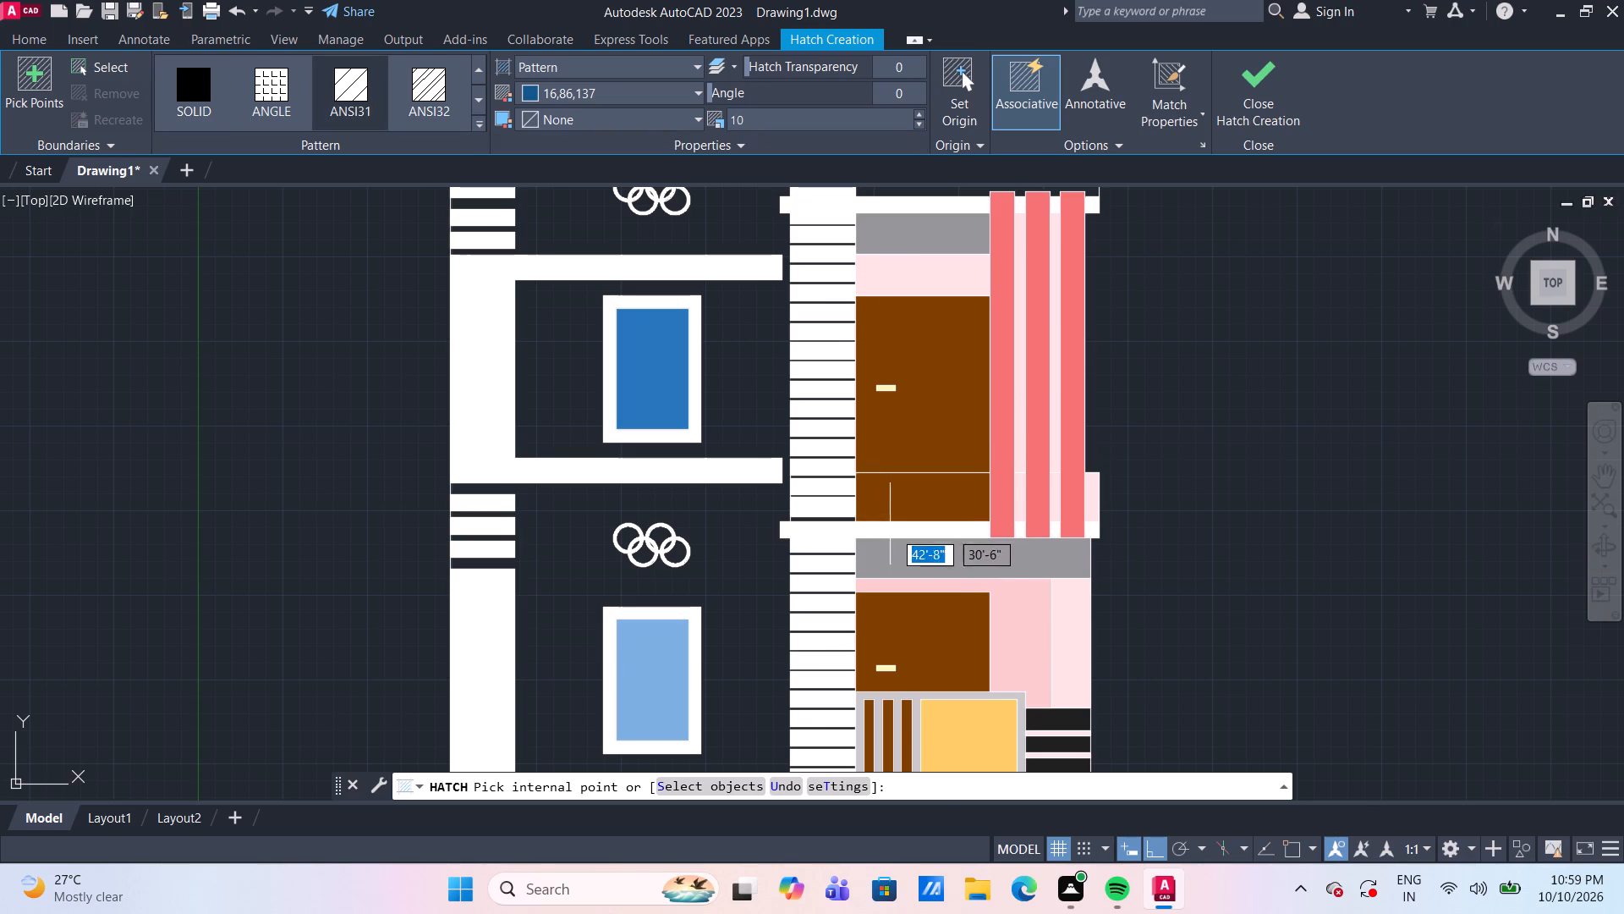
middle_click_drag(1290, 340, 1276, 531)
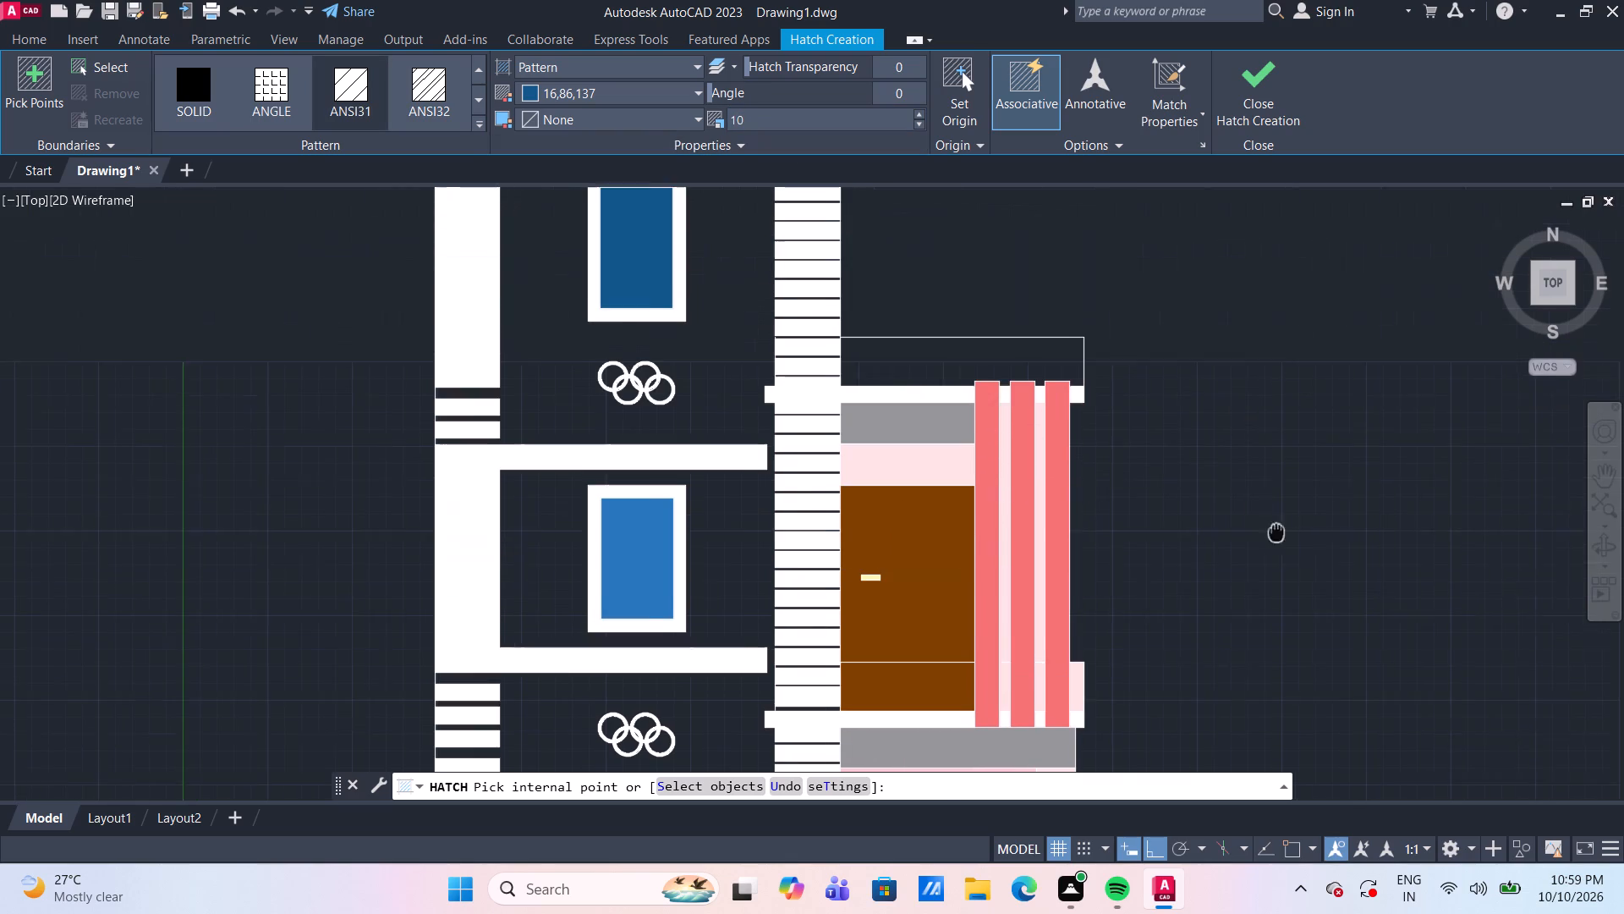
left_click(903, 366)
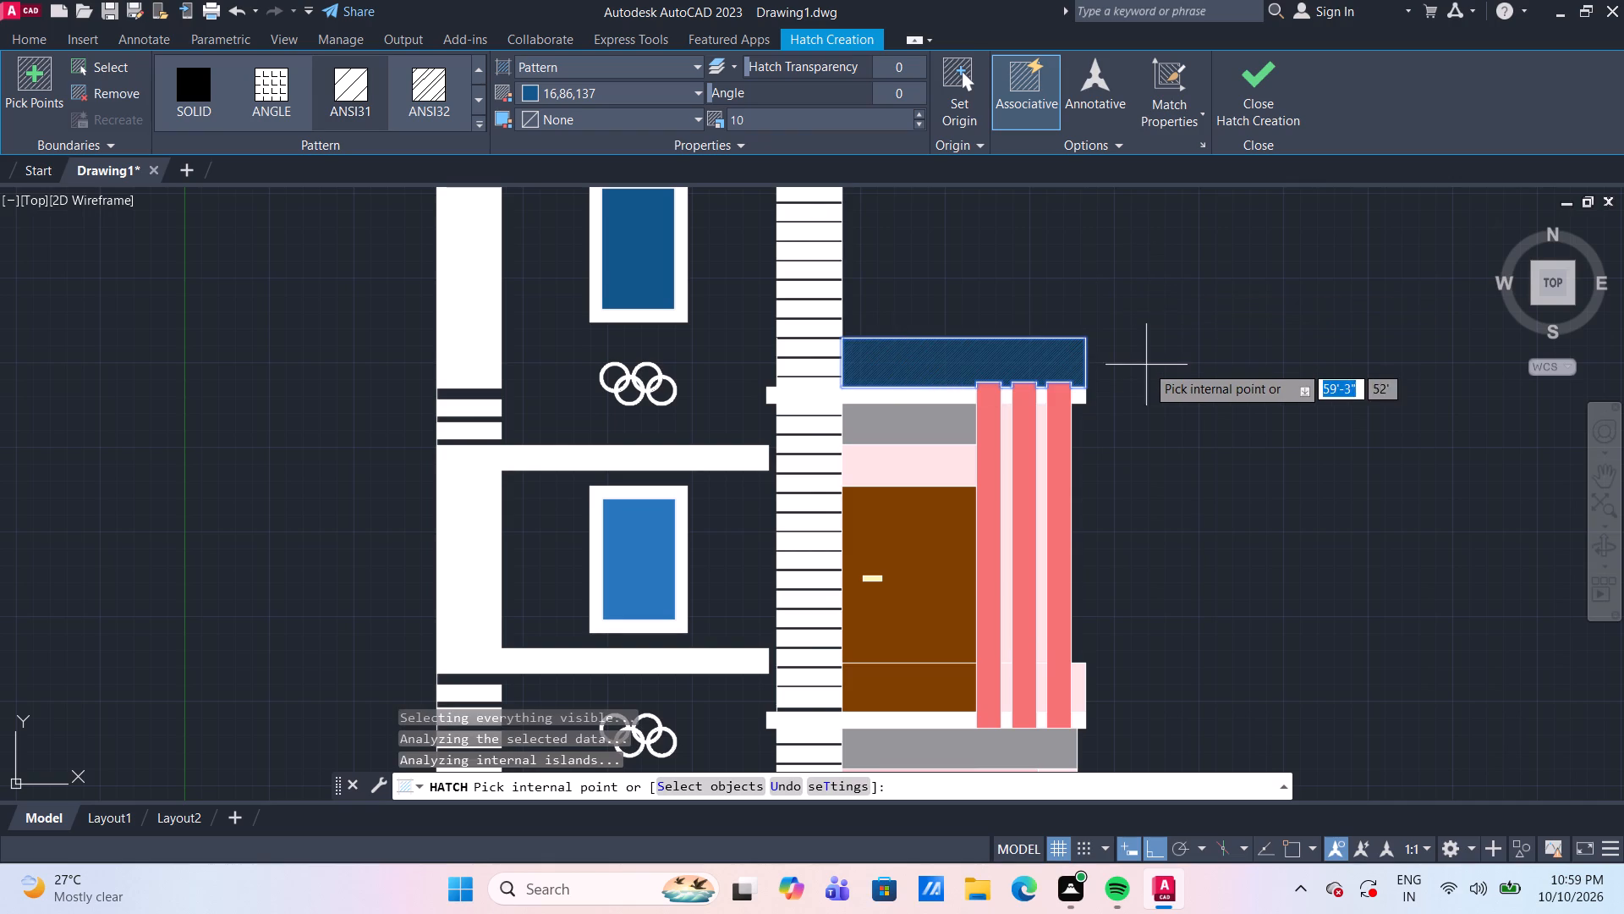
key("Escape")
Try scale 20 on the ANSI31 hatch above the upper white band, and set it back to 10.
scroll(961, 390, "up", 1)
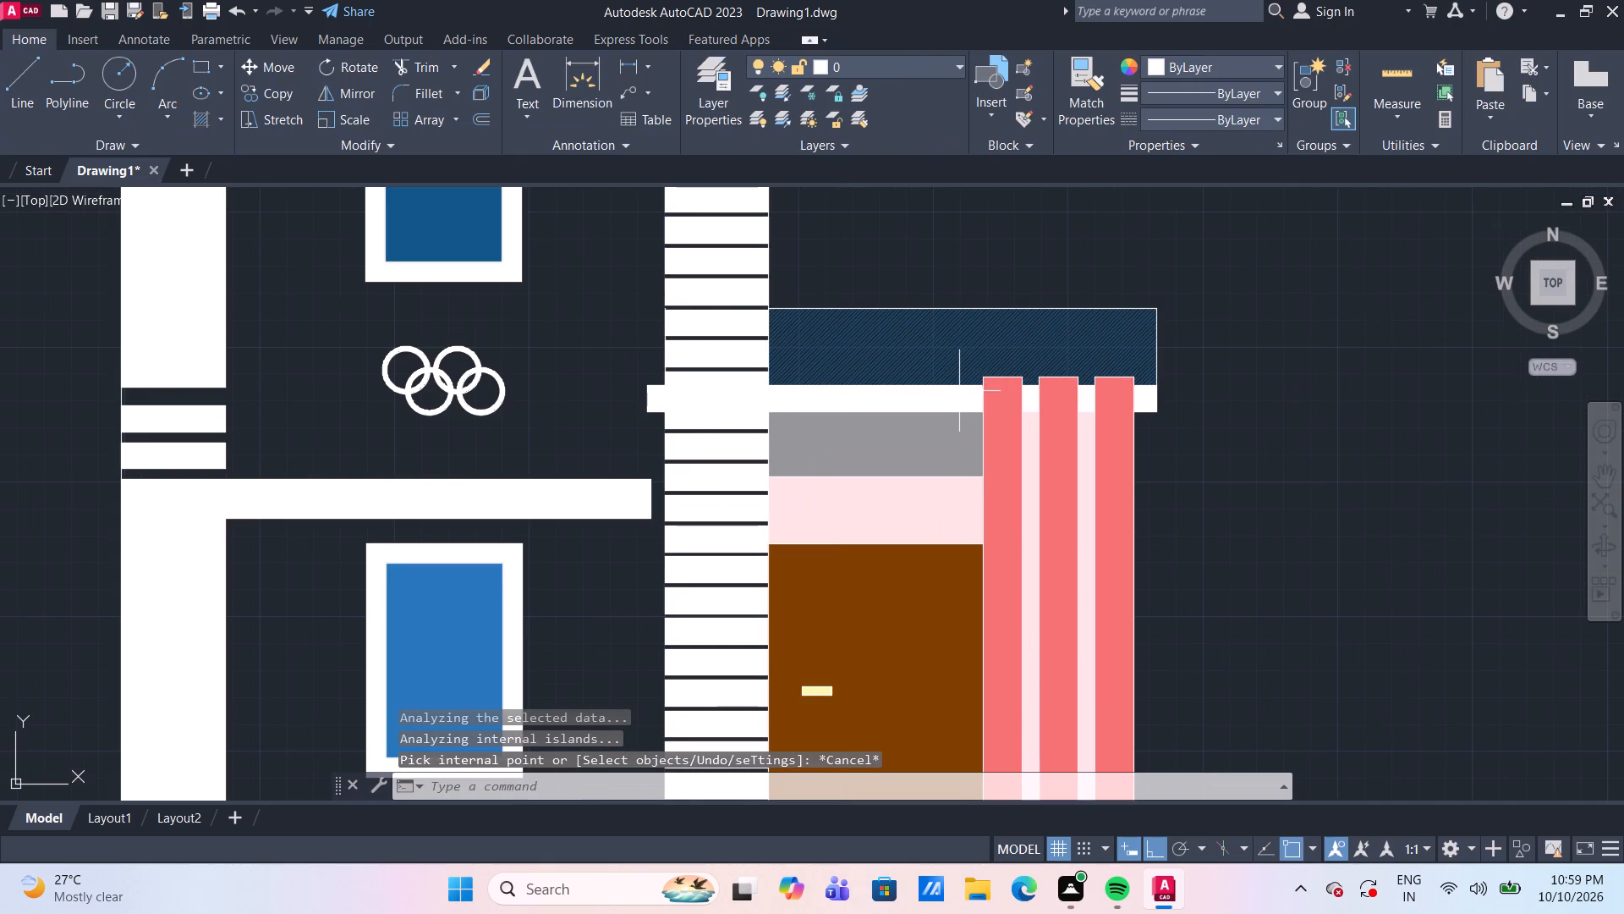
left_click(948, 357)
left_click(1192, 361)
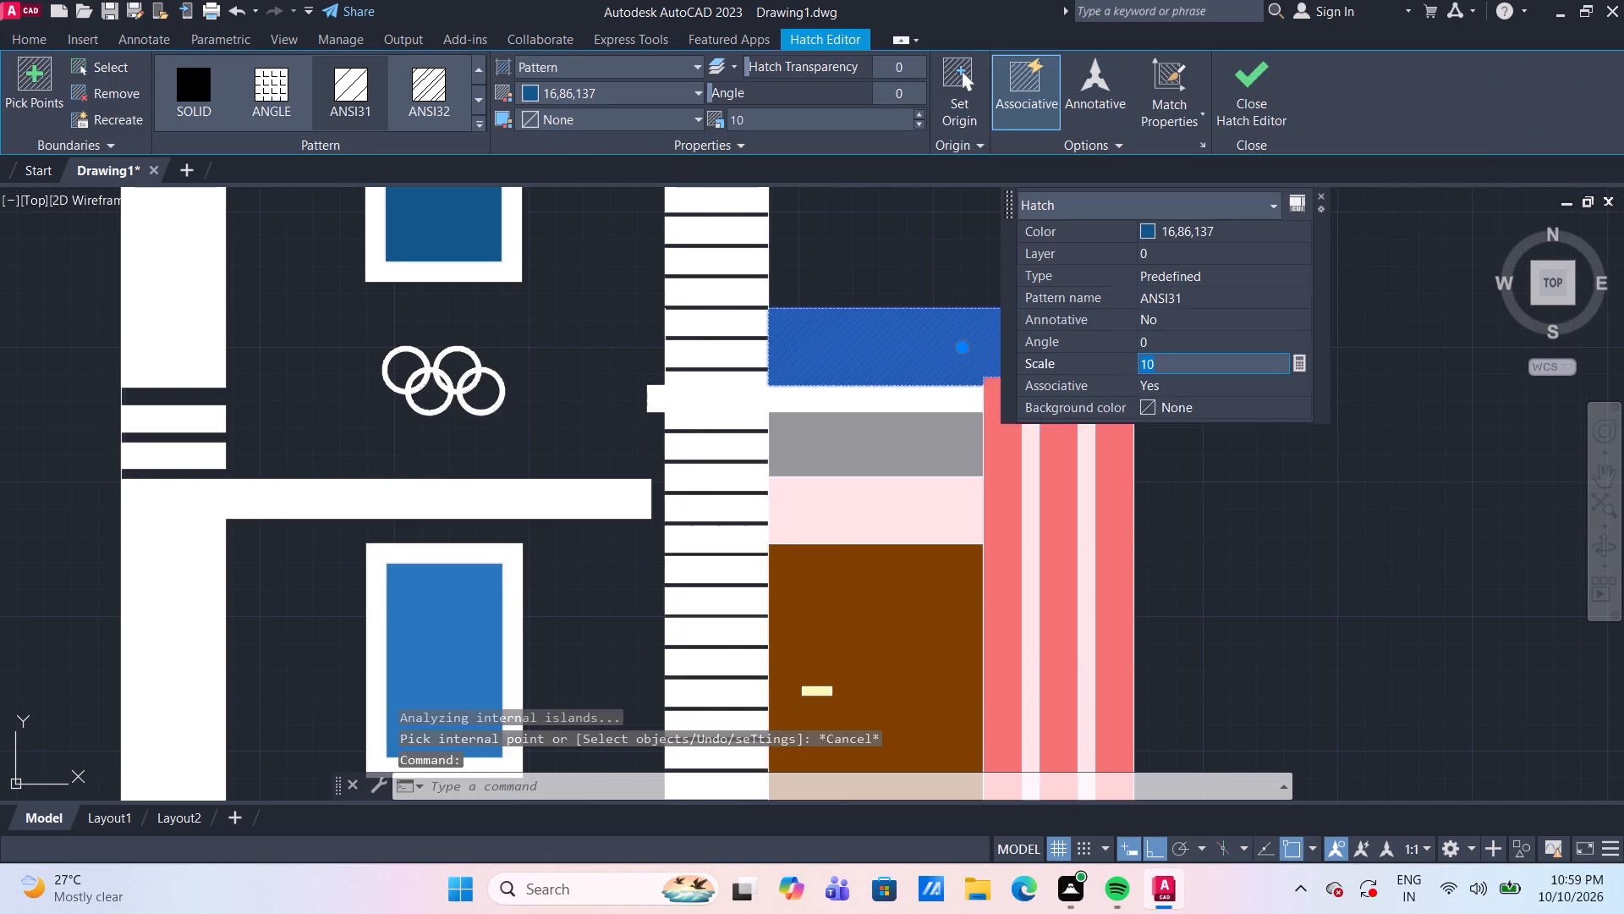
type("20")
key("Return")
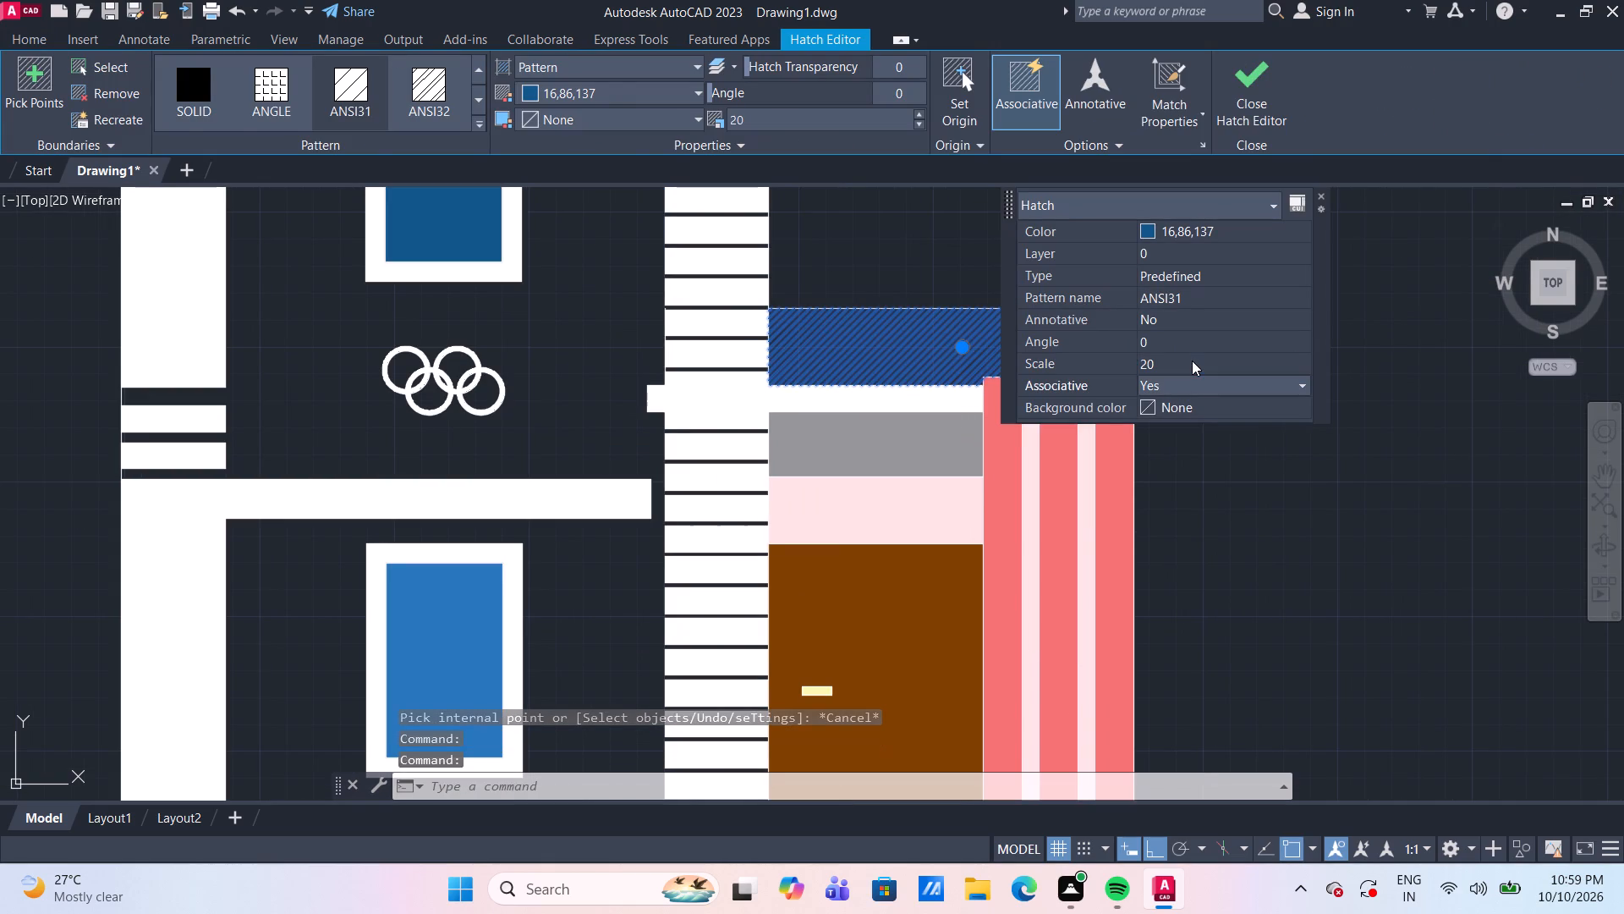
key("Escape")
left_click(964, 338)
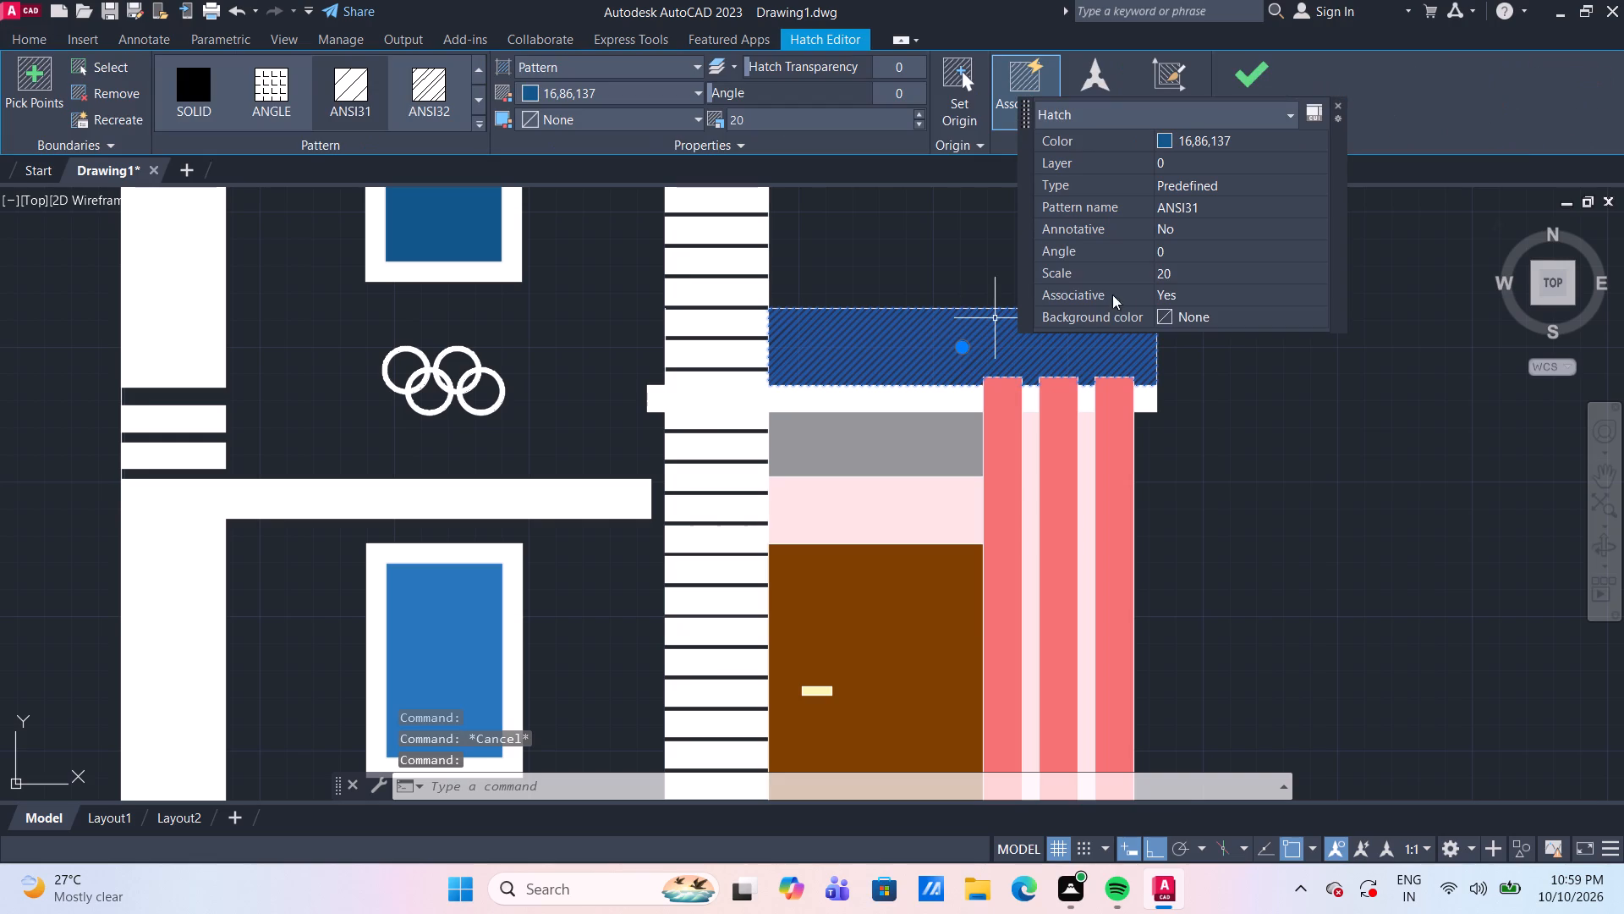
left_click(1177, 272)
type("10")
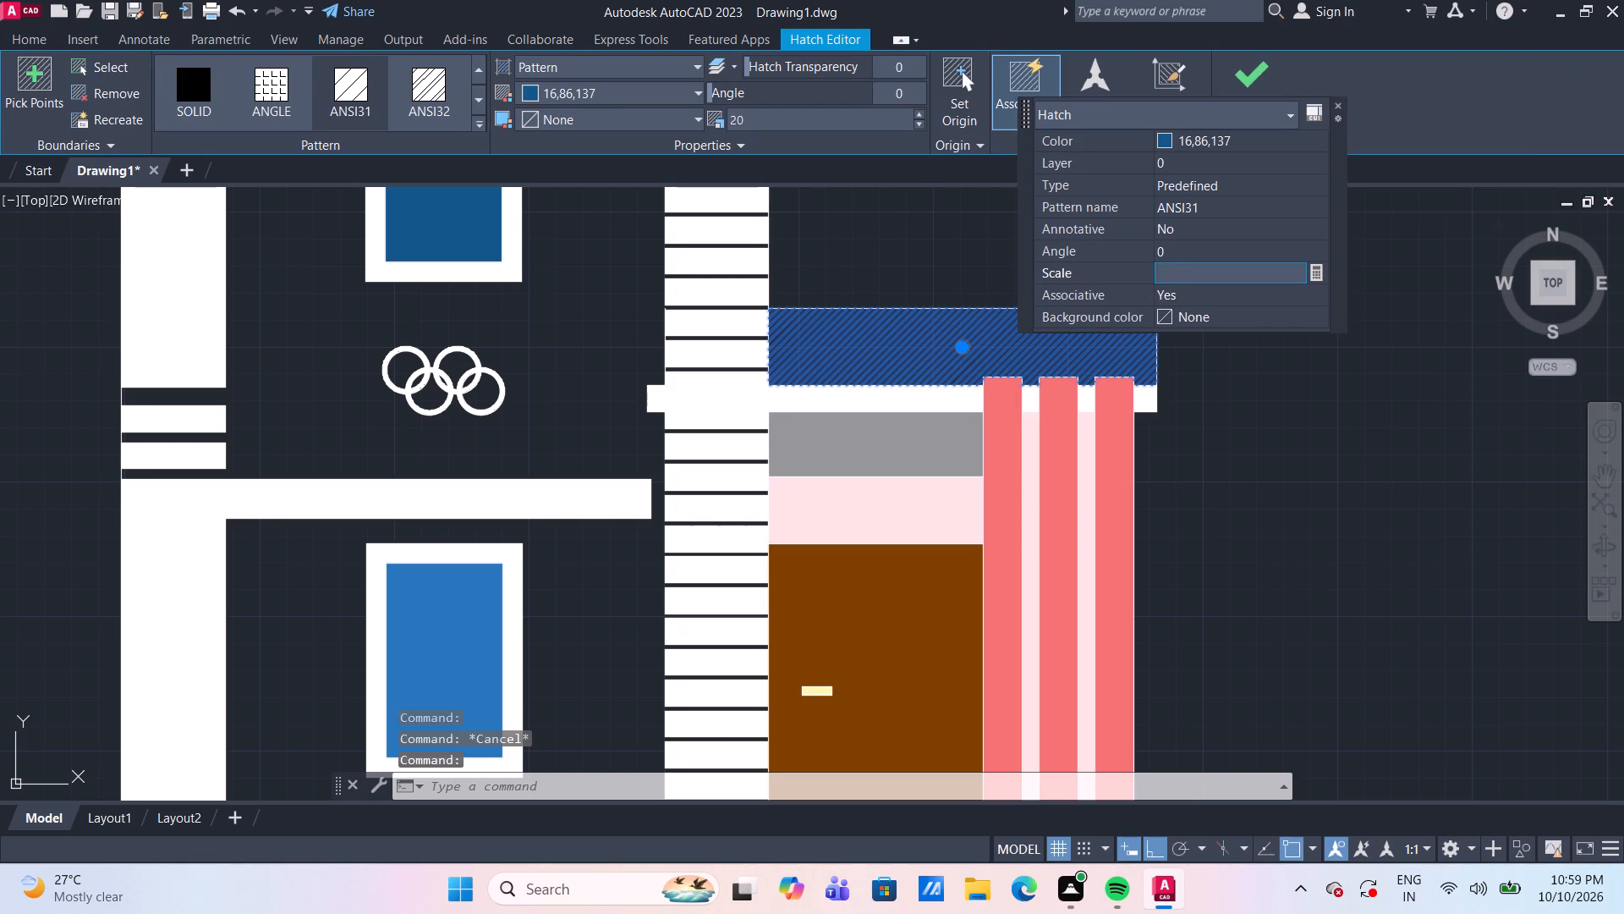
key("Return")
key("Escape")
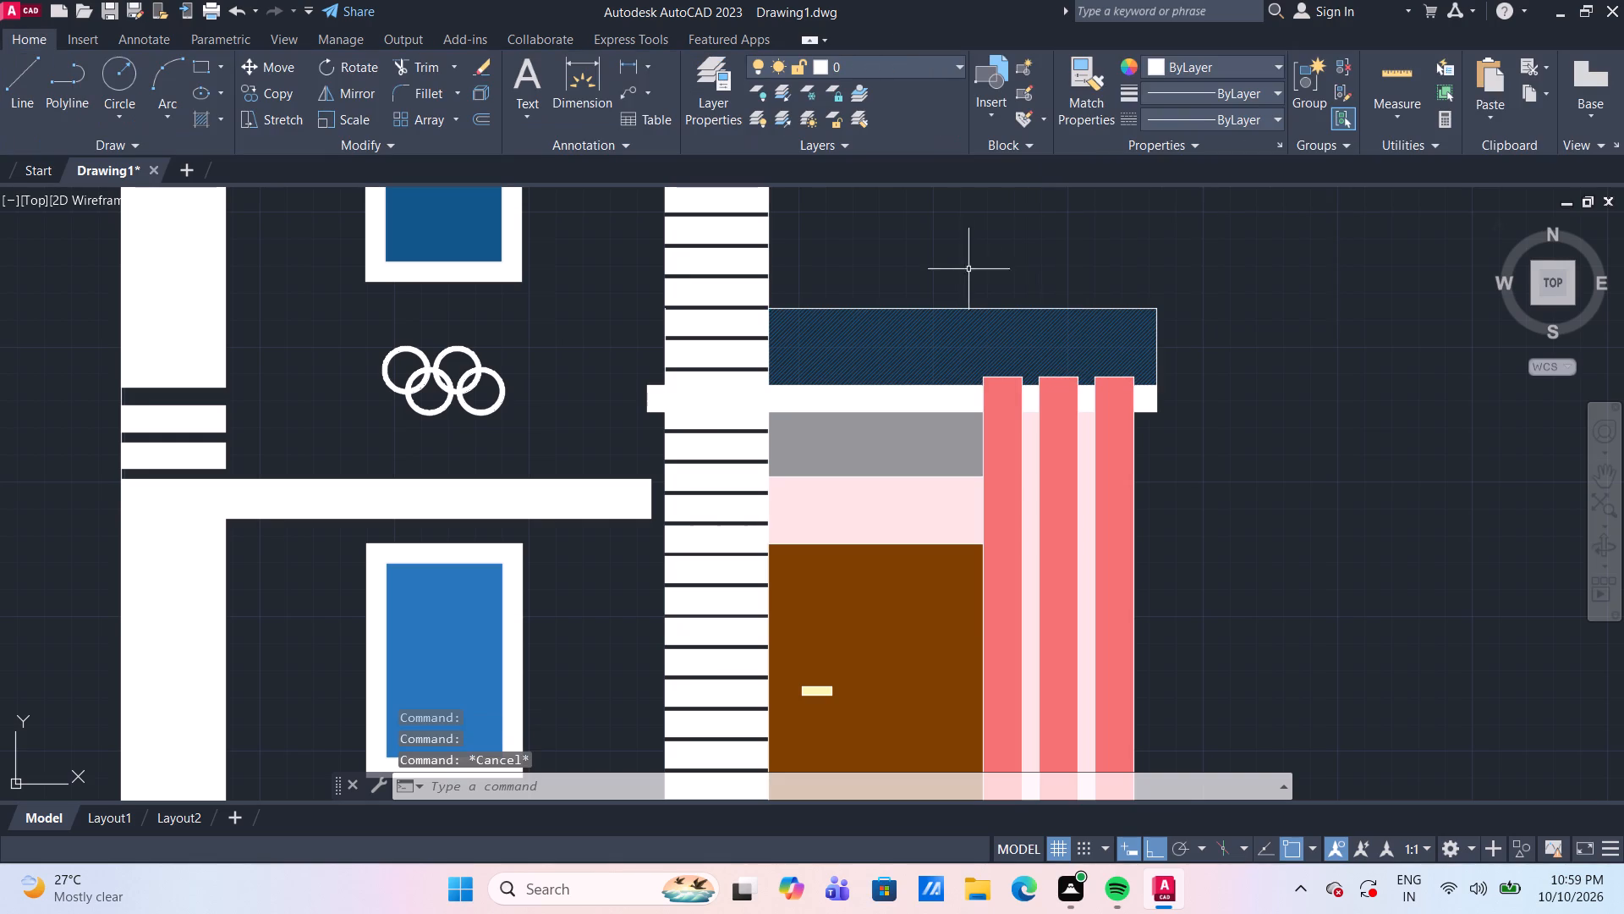
Apply the ANSI31 hatch at scale 10 to the brown door's lower strip above the lower white band and the adjoining striped-column areas.
scroll(1224, 307, "down", 2)
scroll(1217, 578, "up", 3)
scroll(1150, 576, "down", 1)
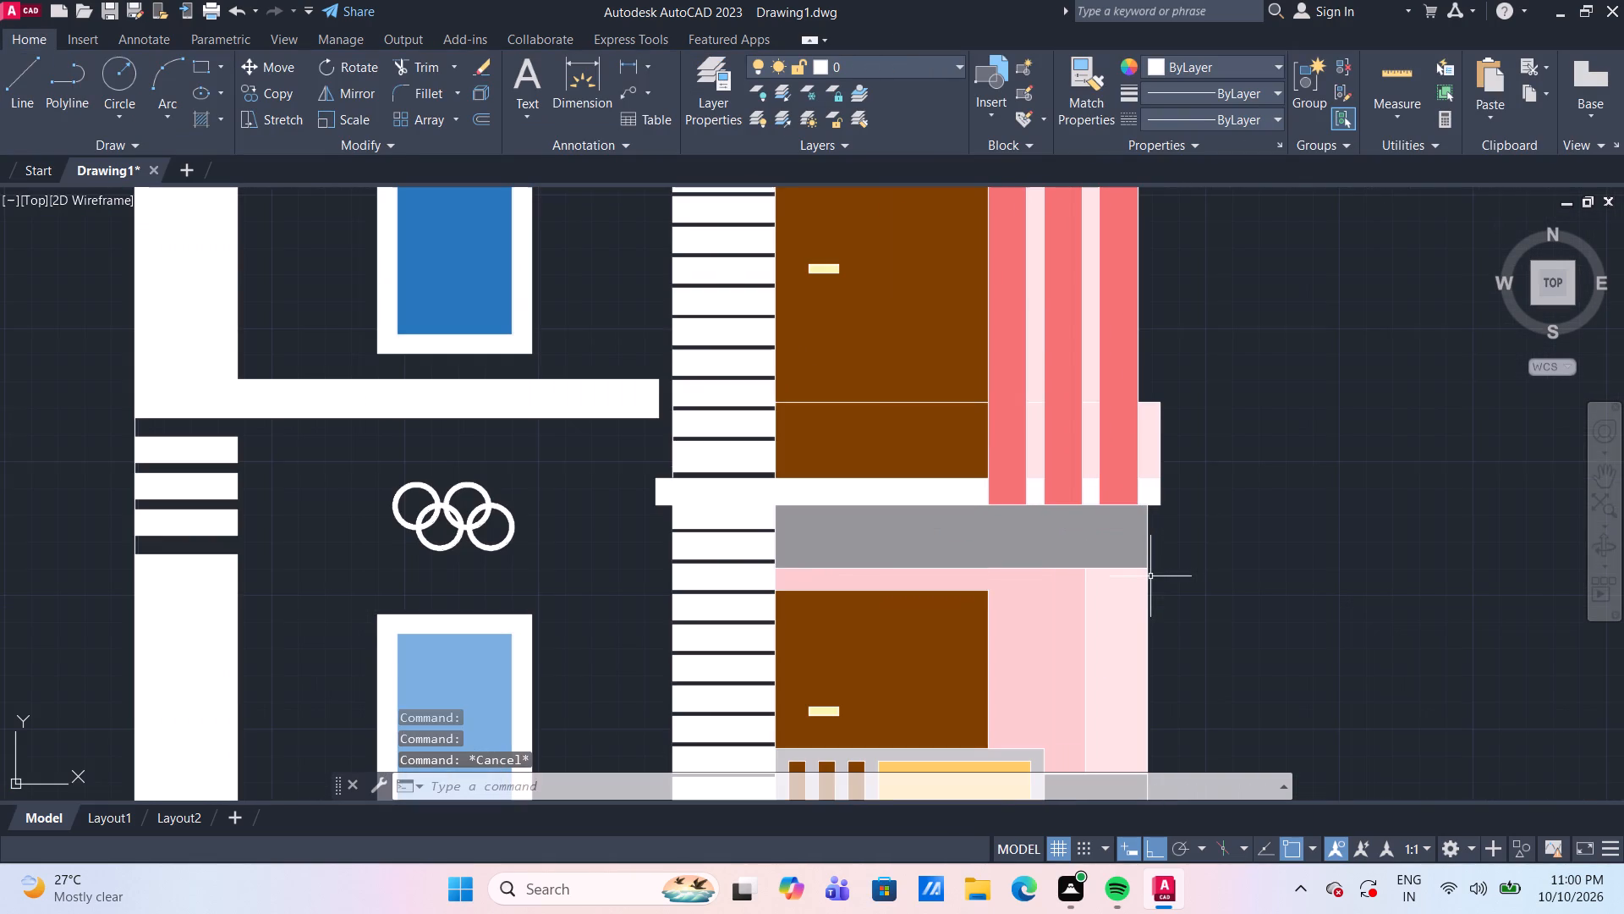
scroll(813, 452, "up", 1)
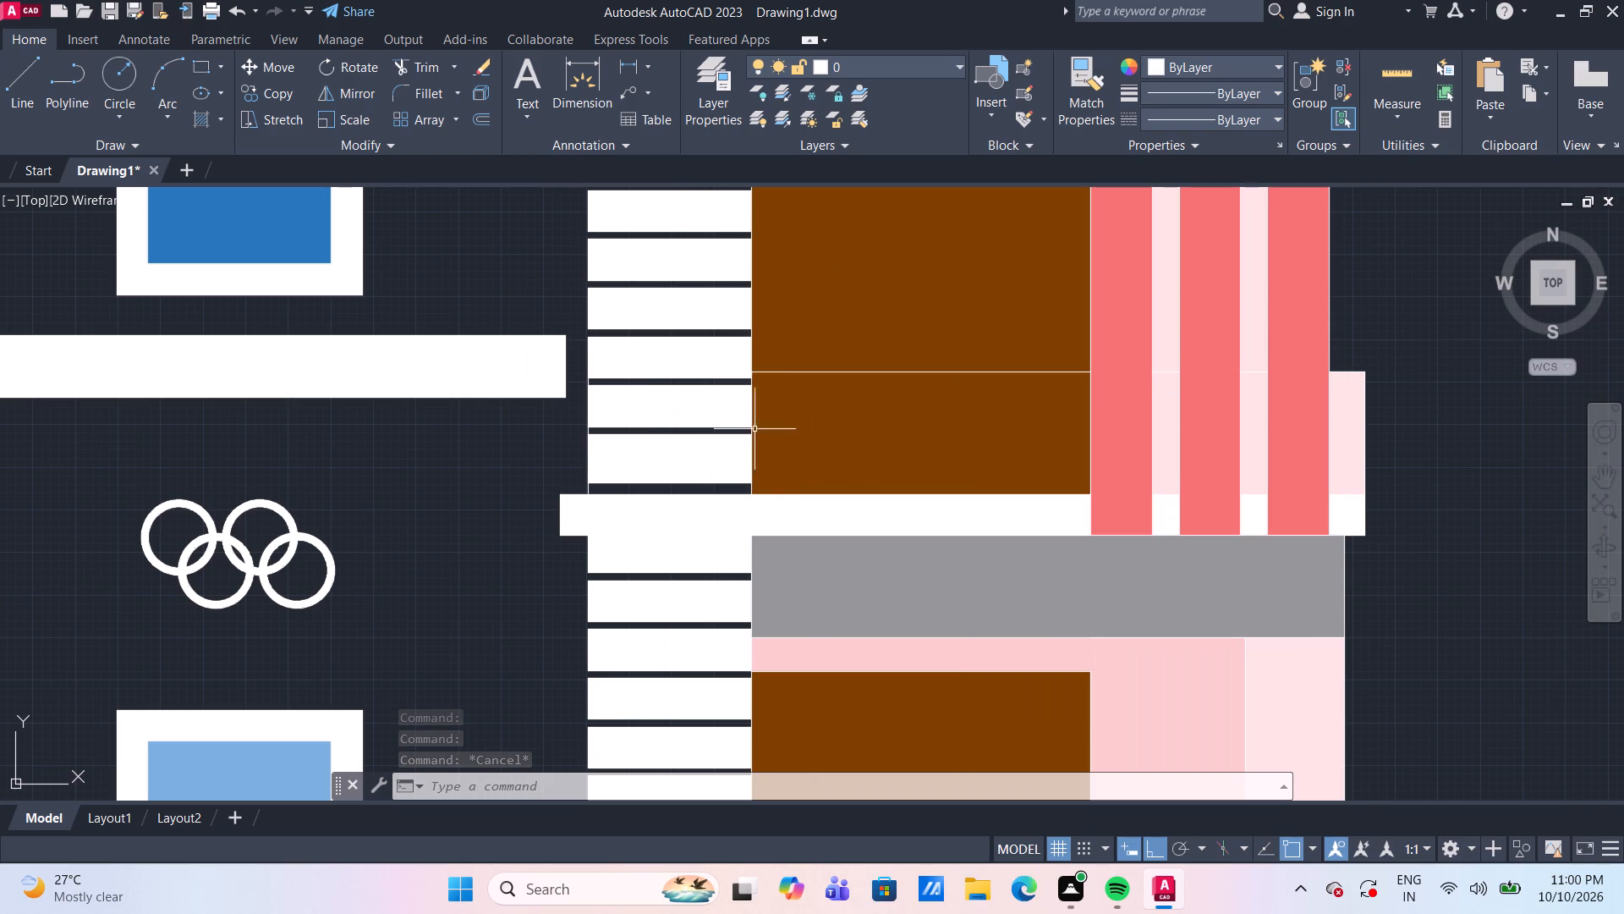
left_click(201, 120)
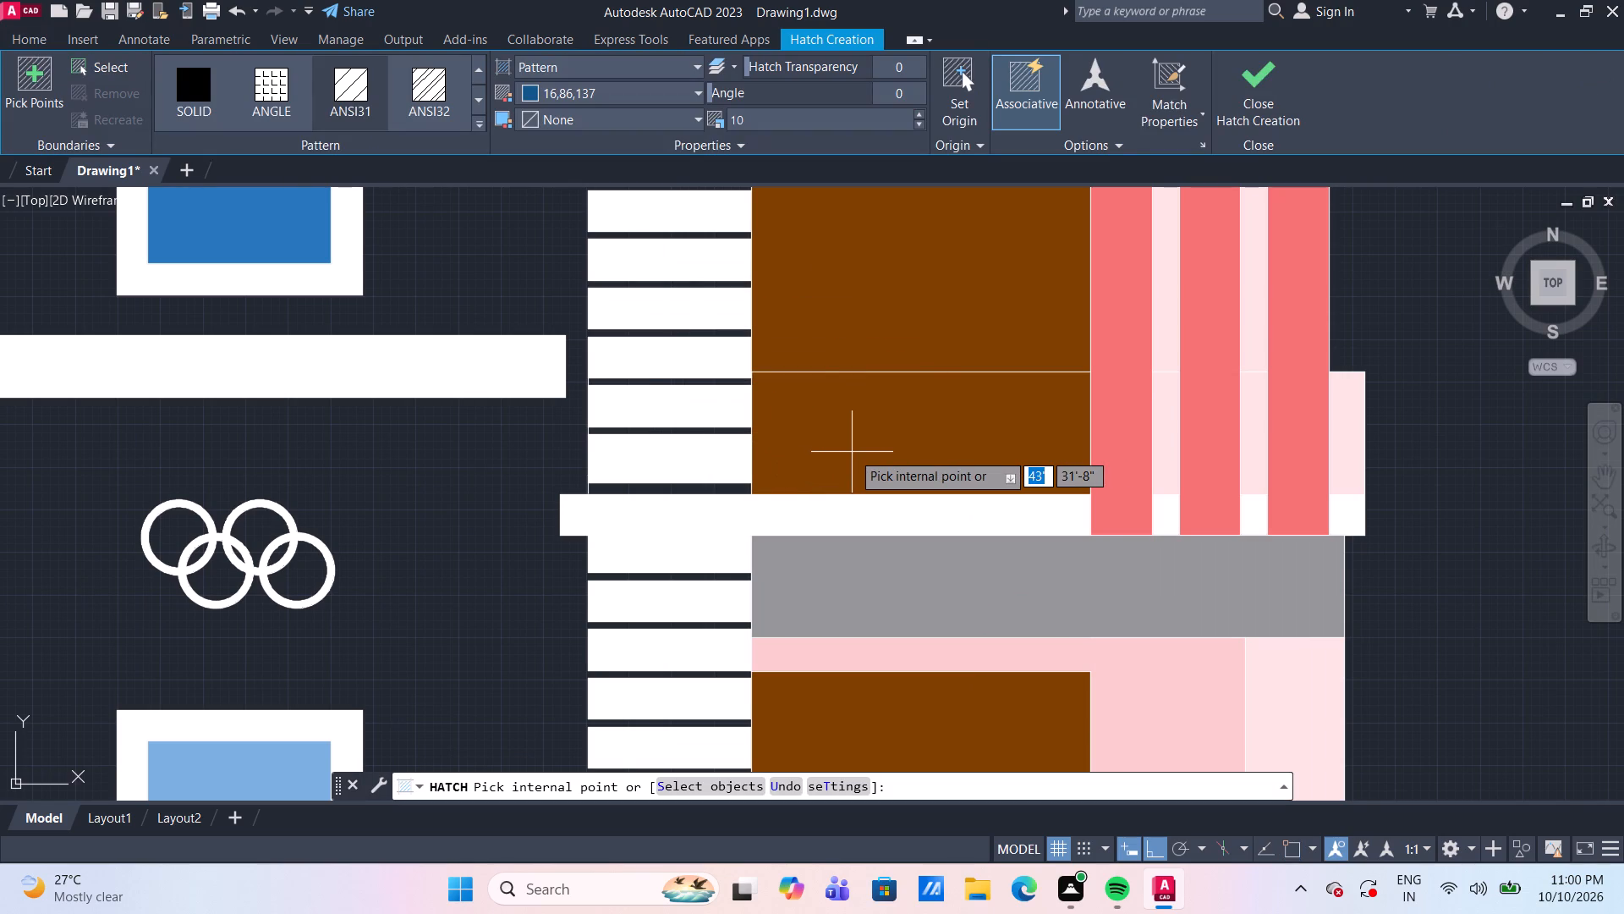
left_click(852, 452)
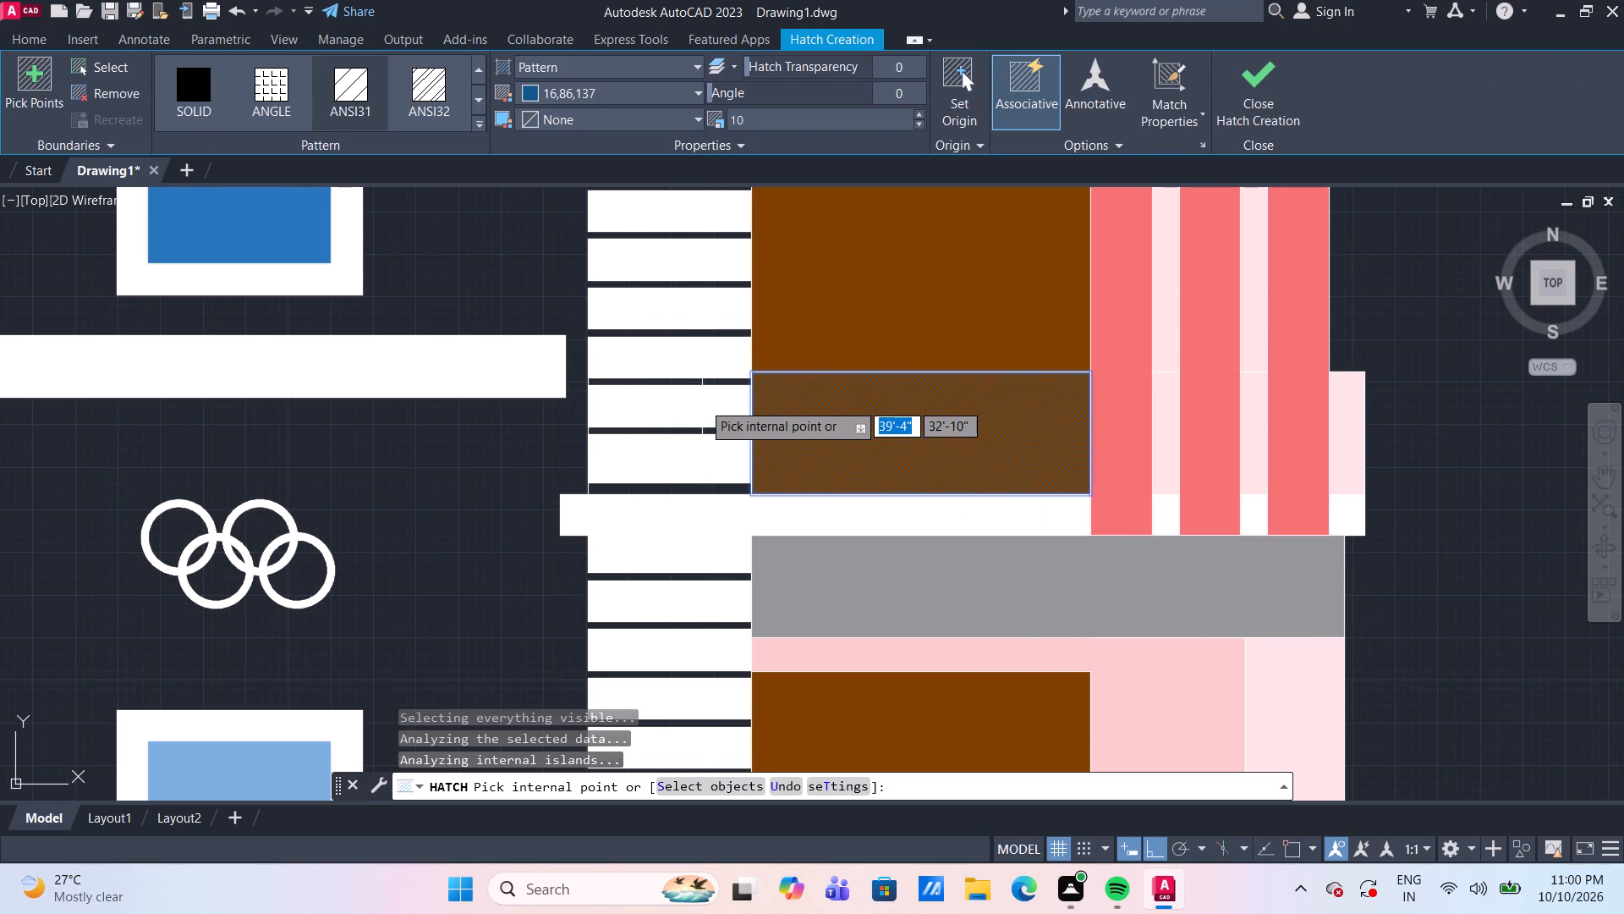
left_click(702, 402)
left_click(700, 462)
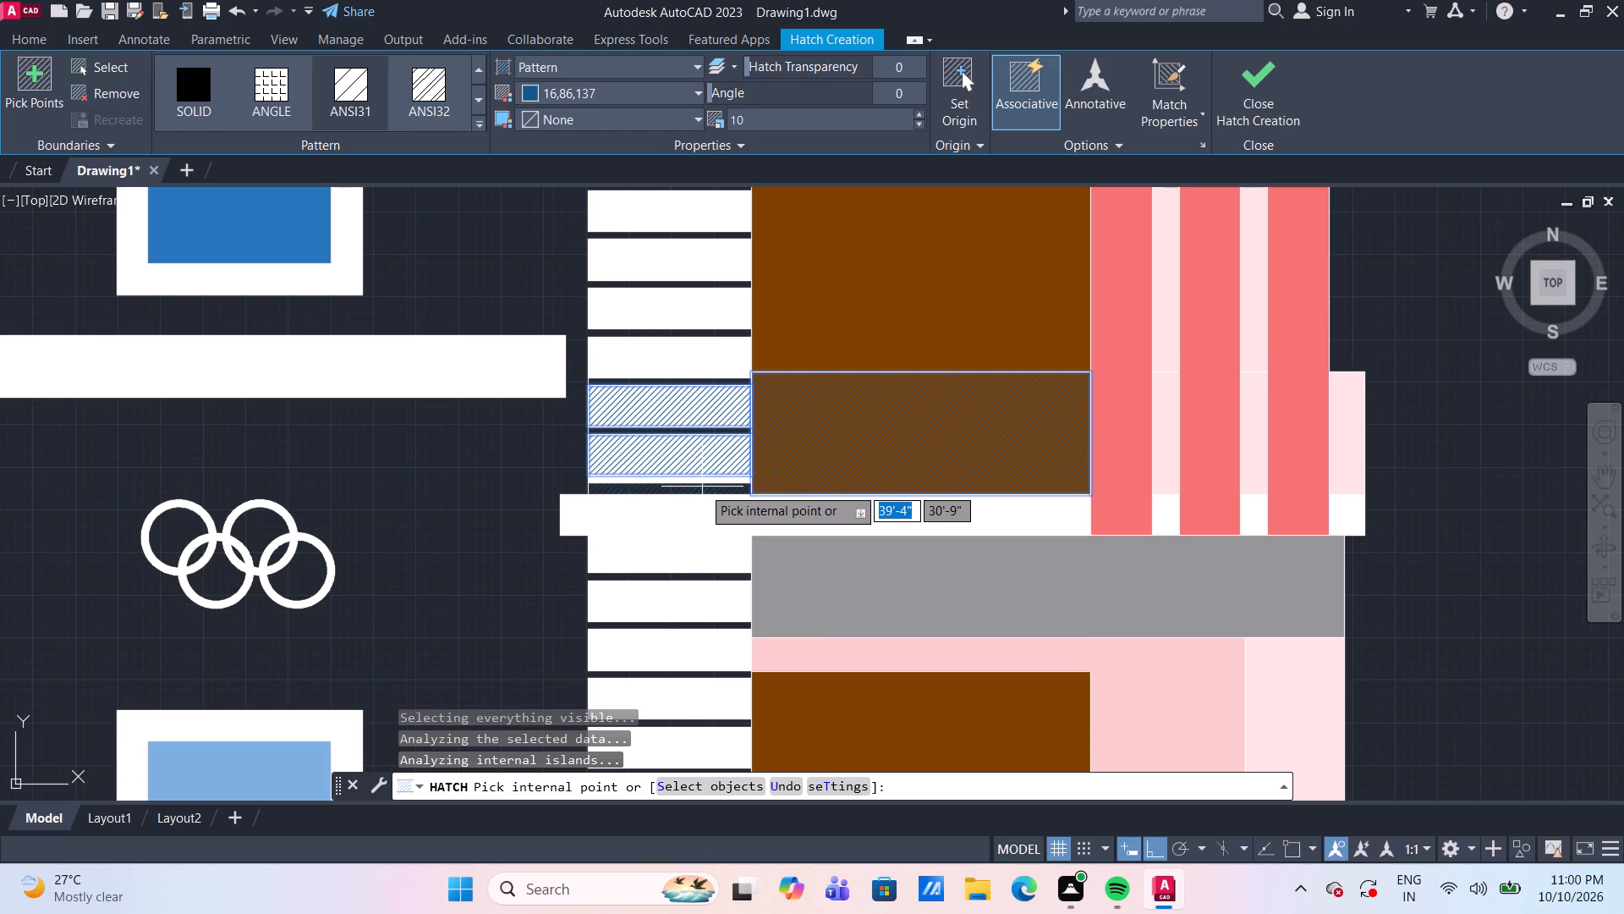
scroll(702, 487, "up", 2)
left_click(702, 490)
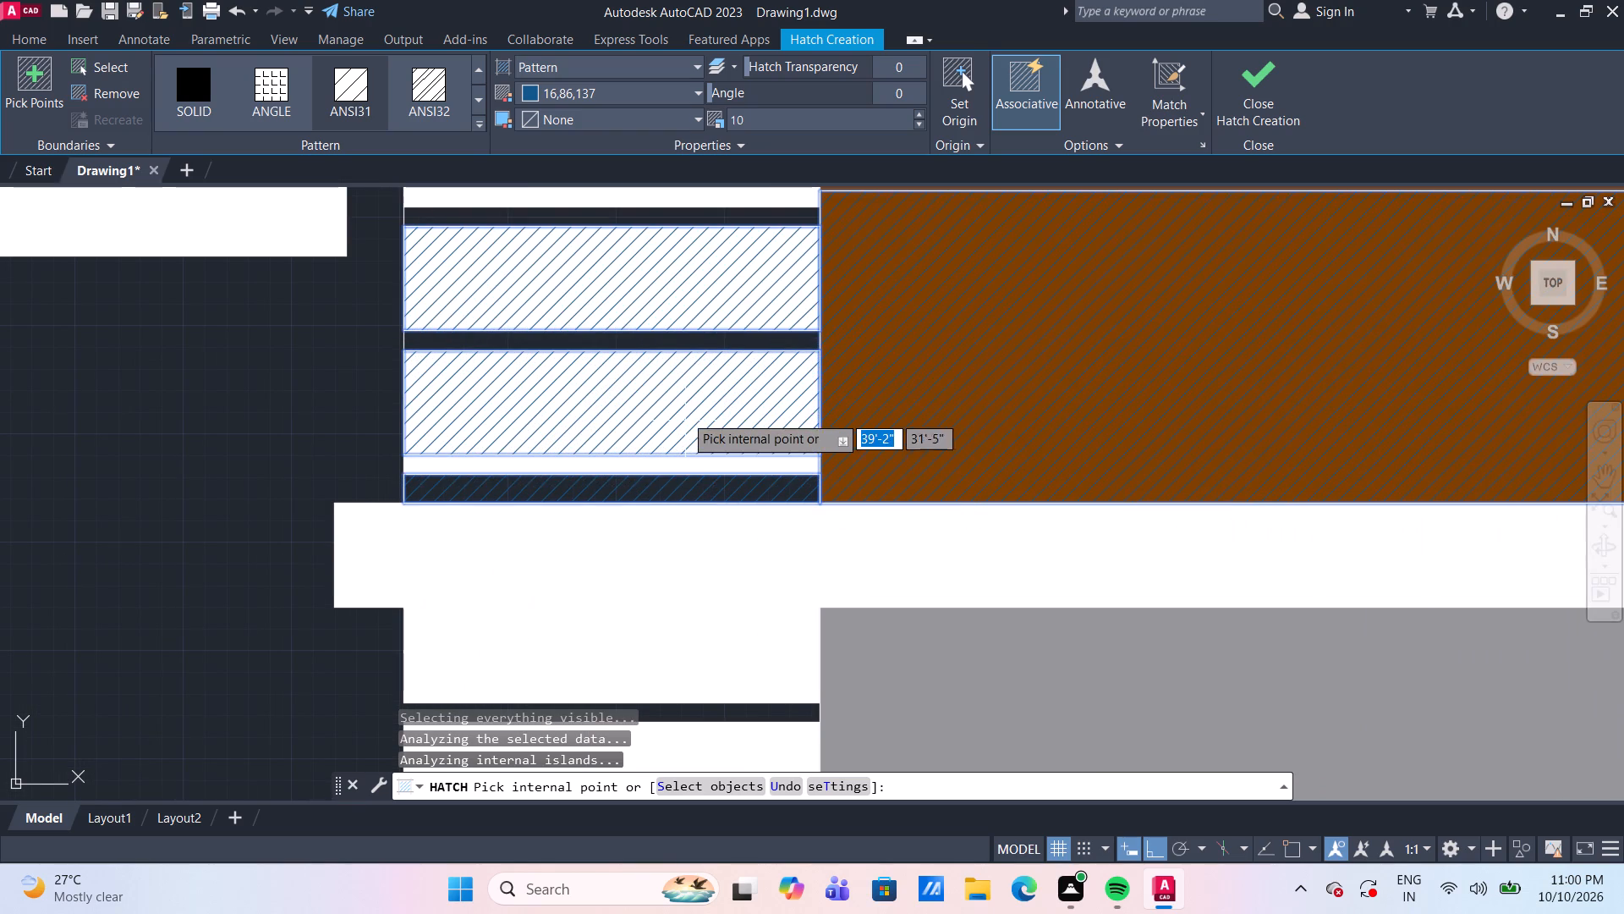
left_click(678, 341)
left_click(660, 459)
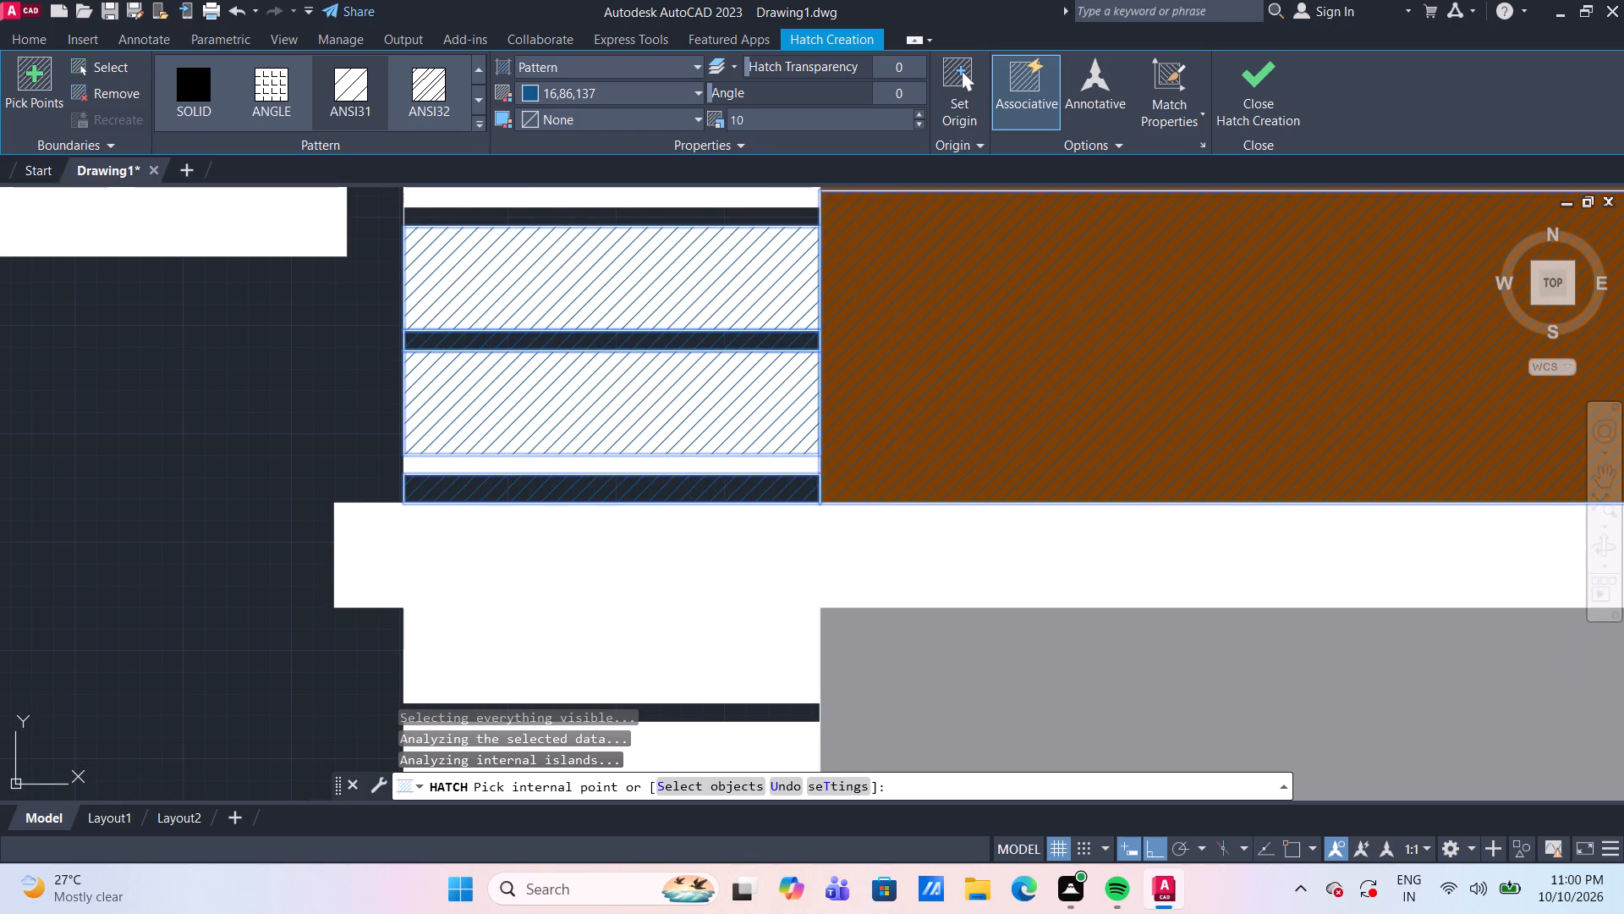
scroll(667, 351, "down", 3)
scroll(677, 317, "up", 4)
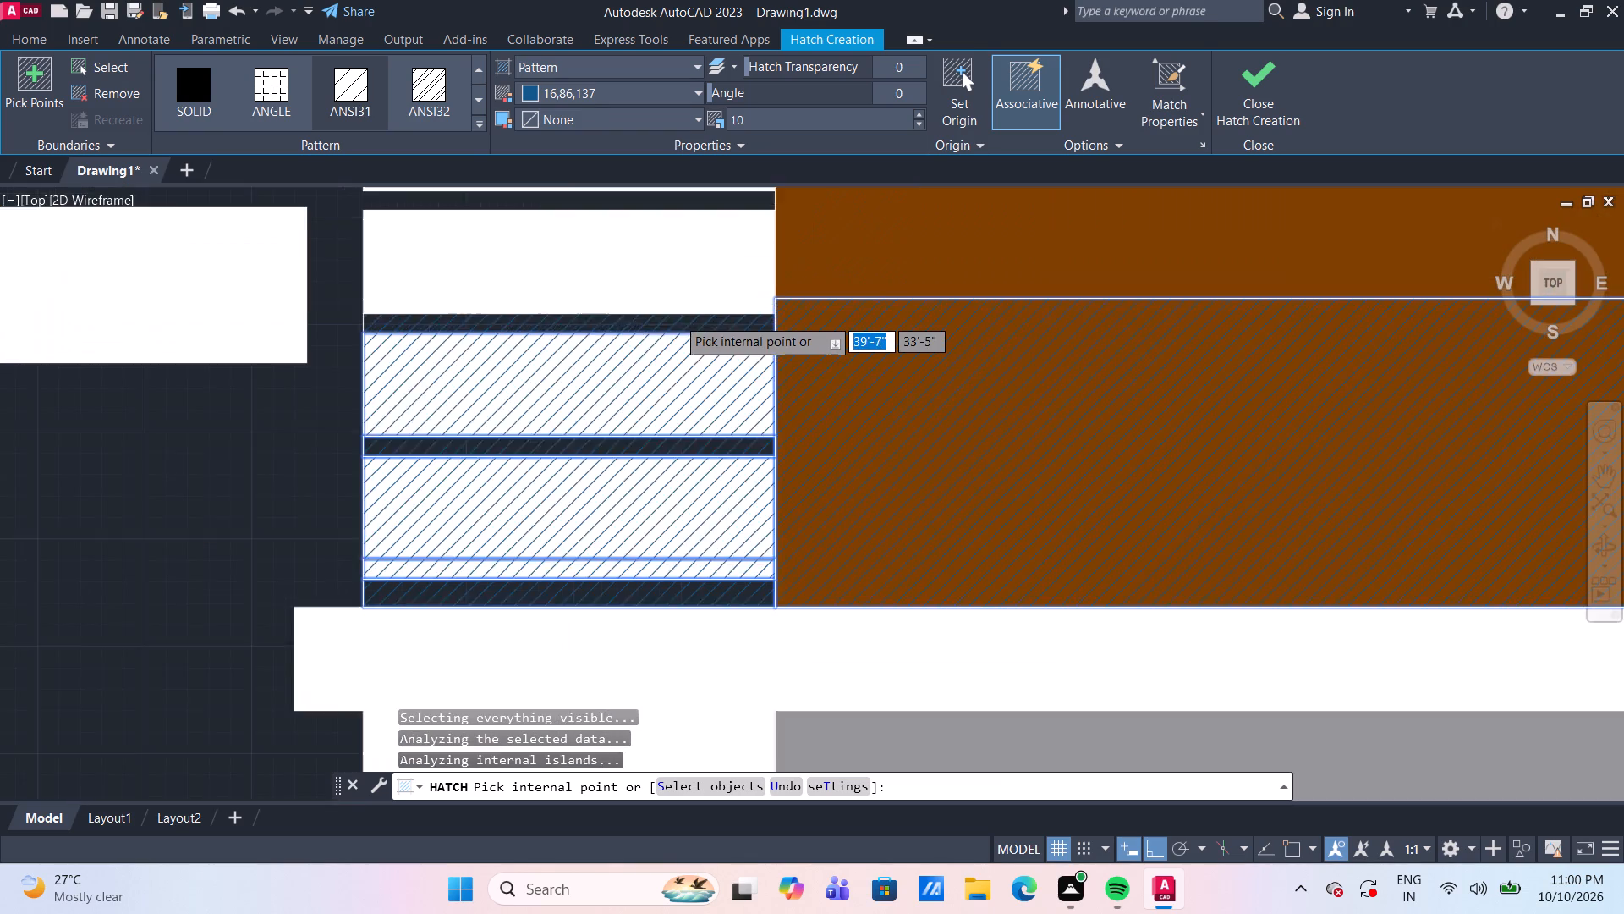
left_click(707, 290)
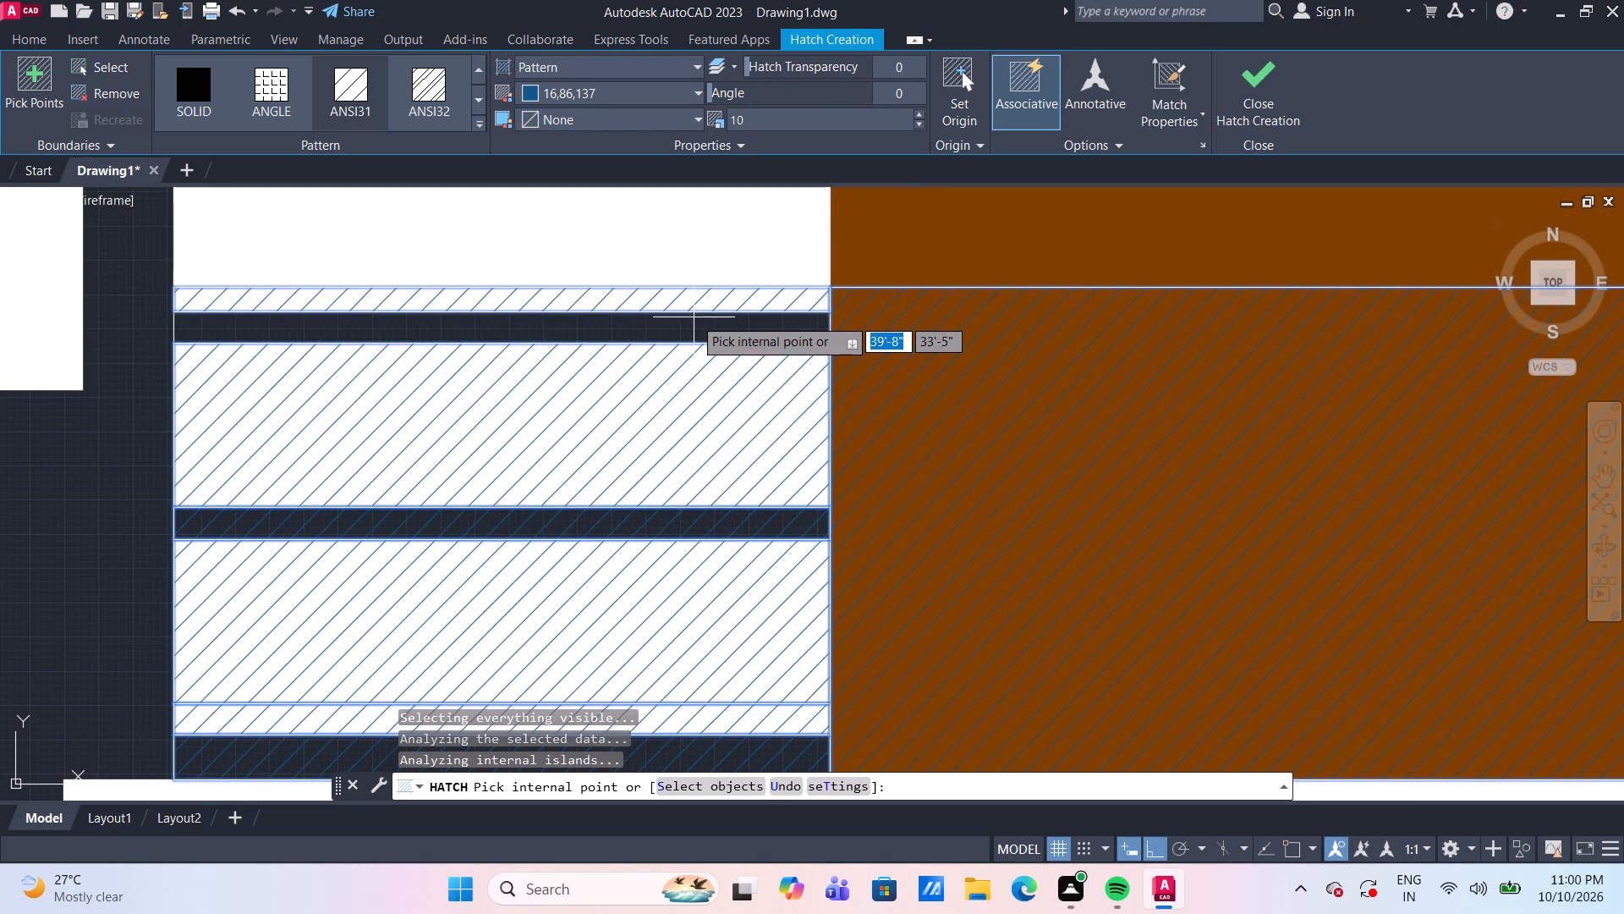
left_click(692, 326)
Extend the ANSI31 hatch to the gaps between and beside the red vertical bars above the lower white band, and finish the hatch.
scroll(690, 329, "down", 4)
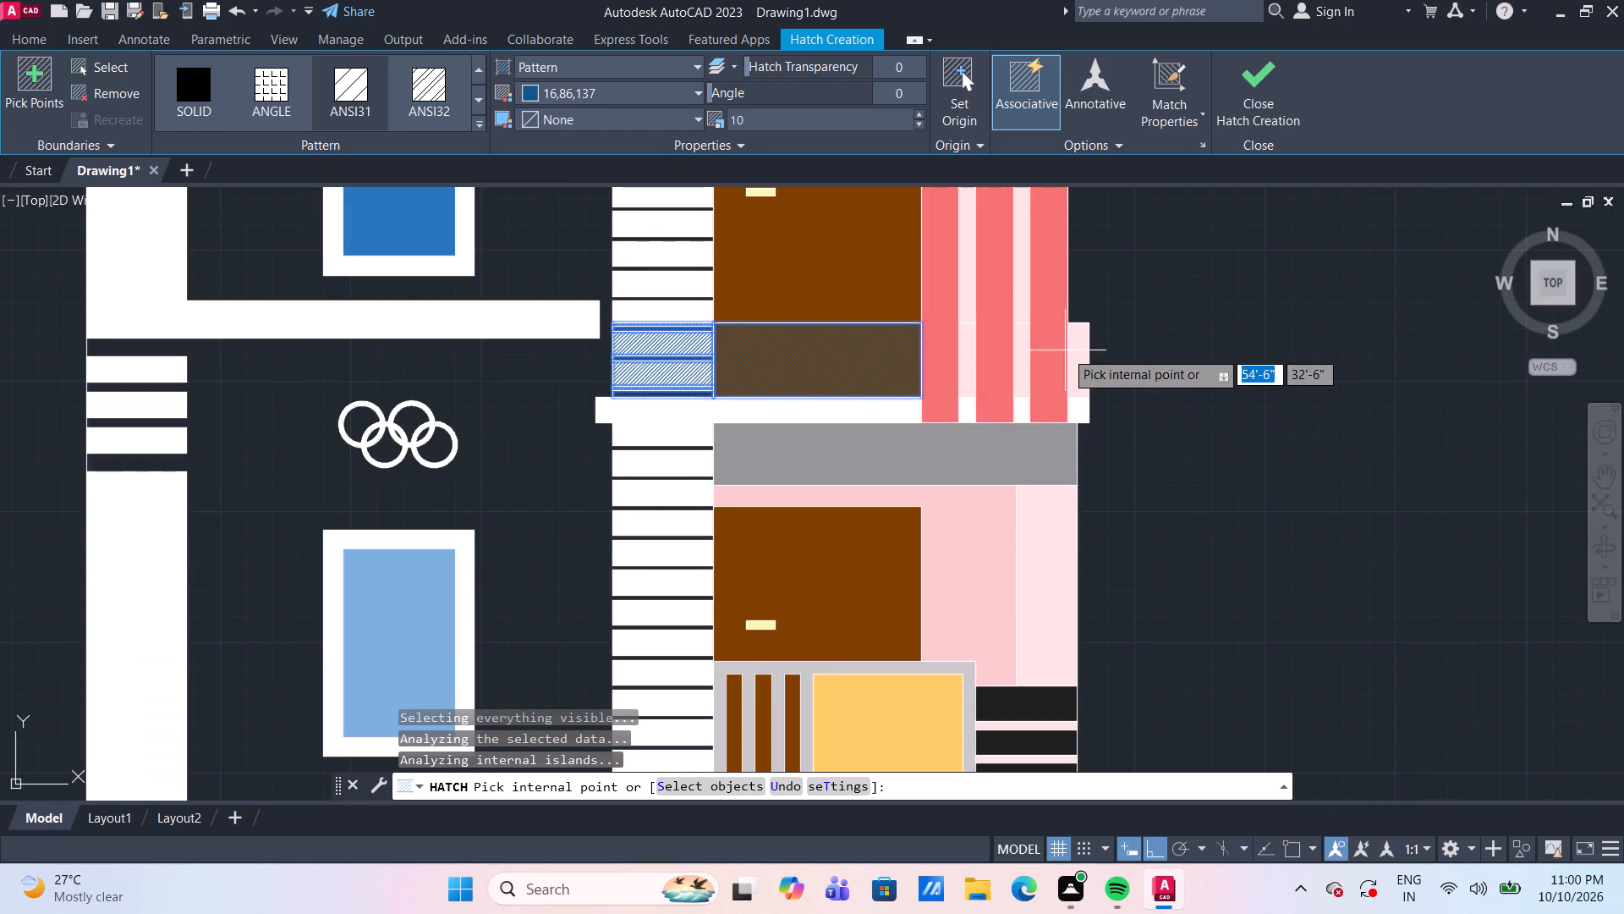
scroll(986, 387, "up", 3)
left_click(914, 349)
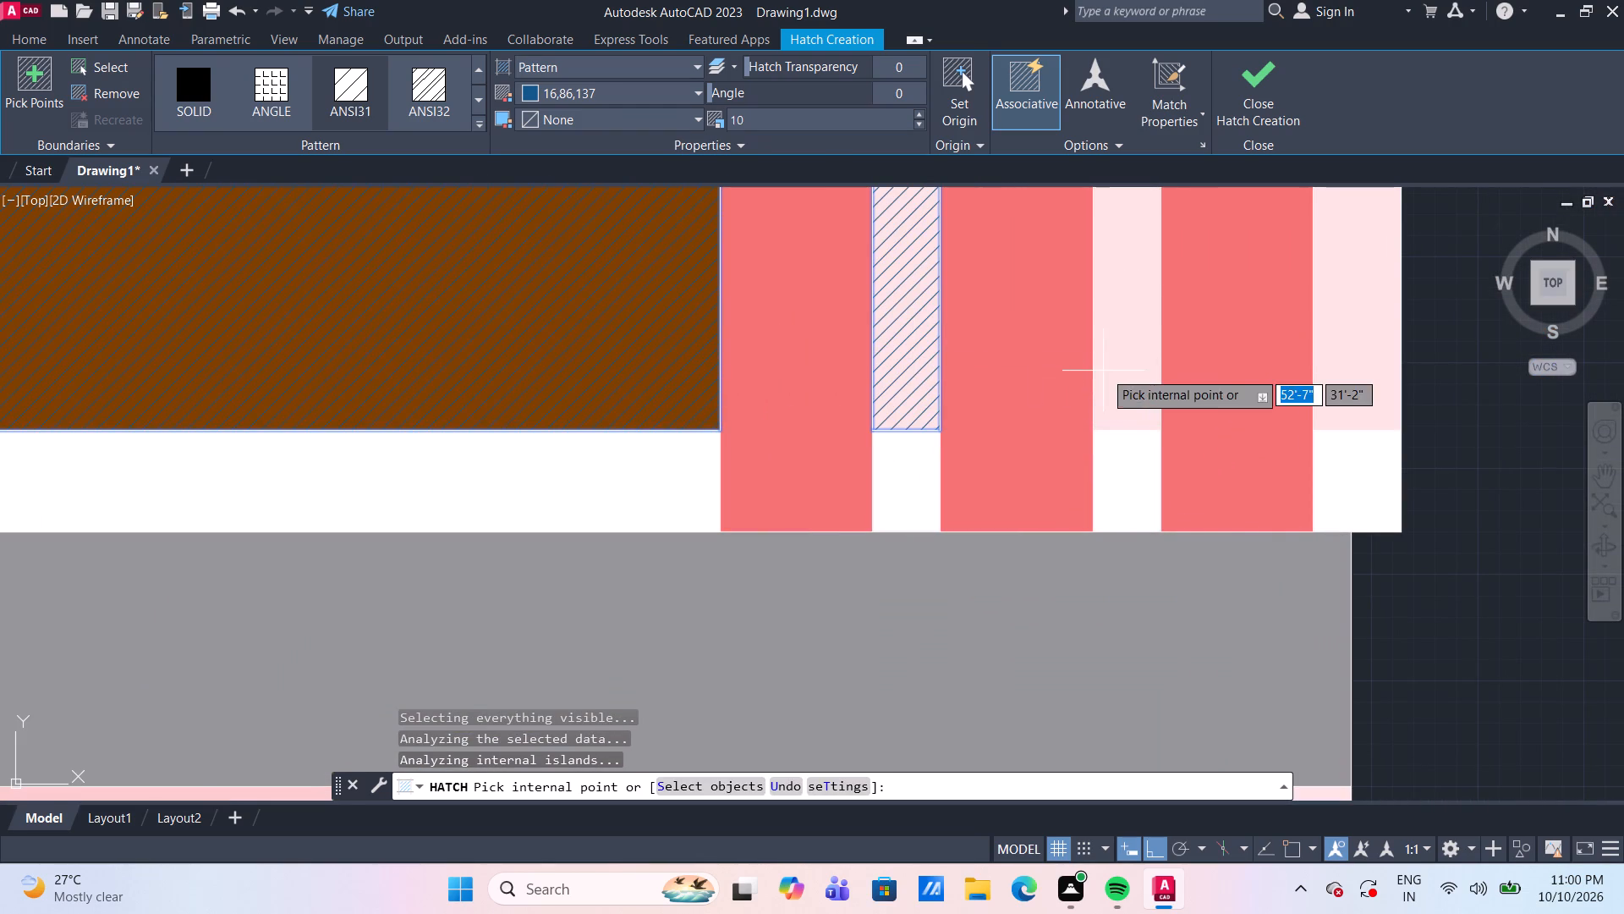
left_click(1111, 373)
left_click(1336, 366)
scroll(1410, 377, "down", 3)
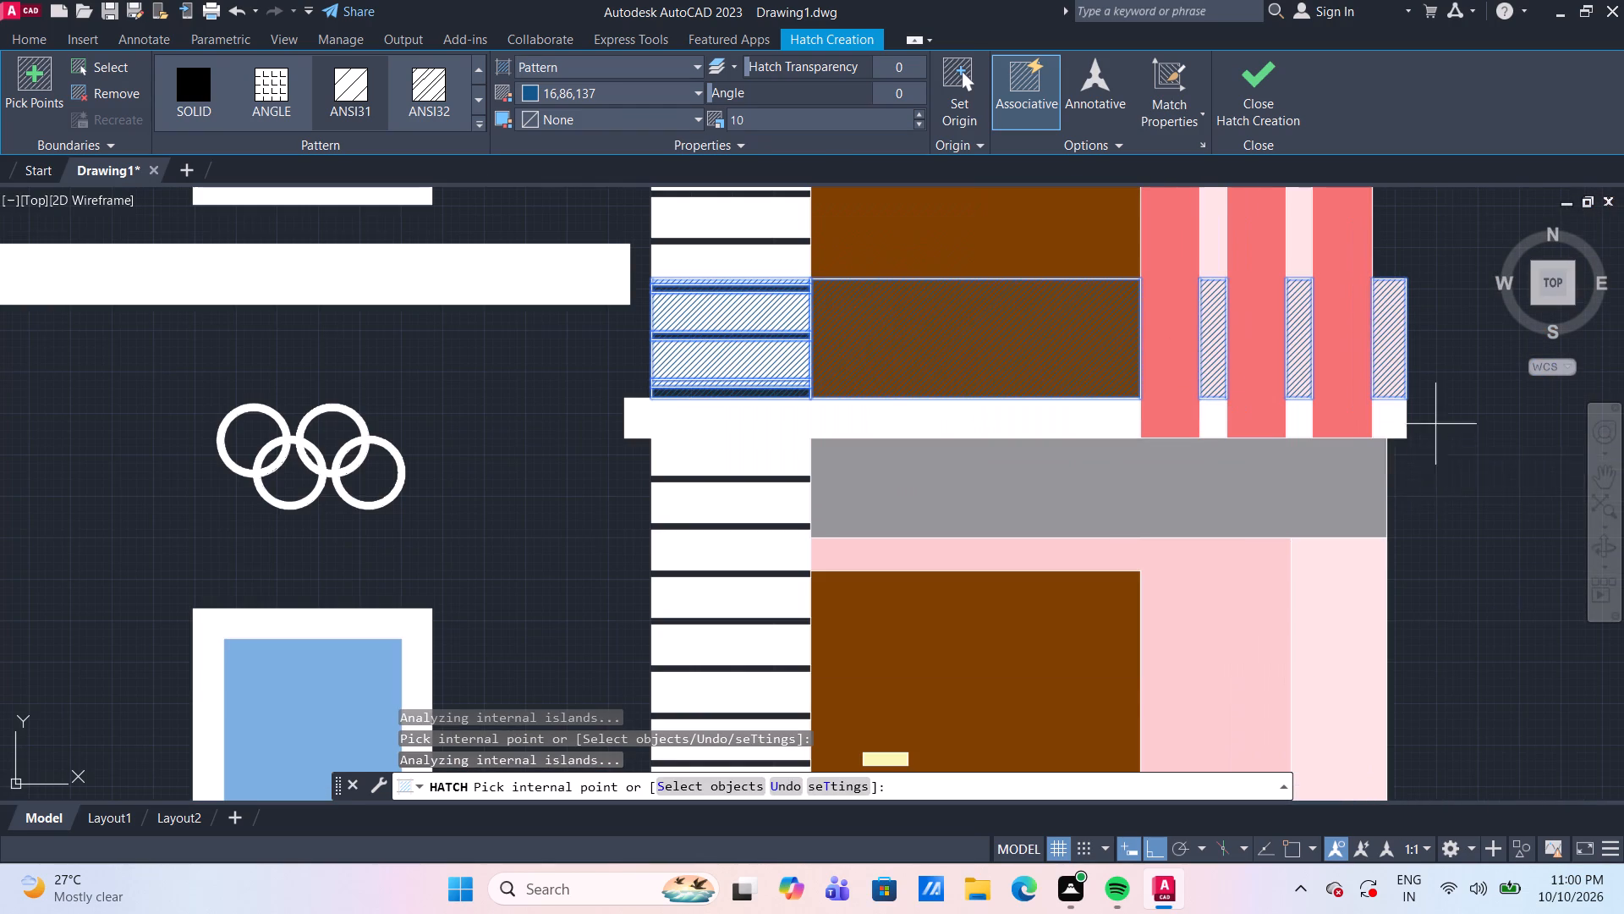
middle_click_drag(1452, 468, 1262, 469)
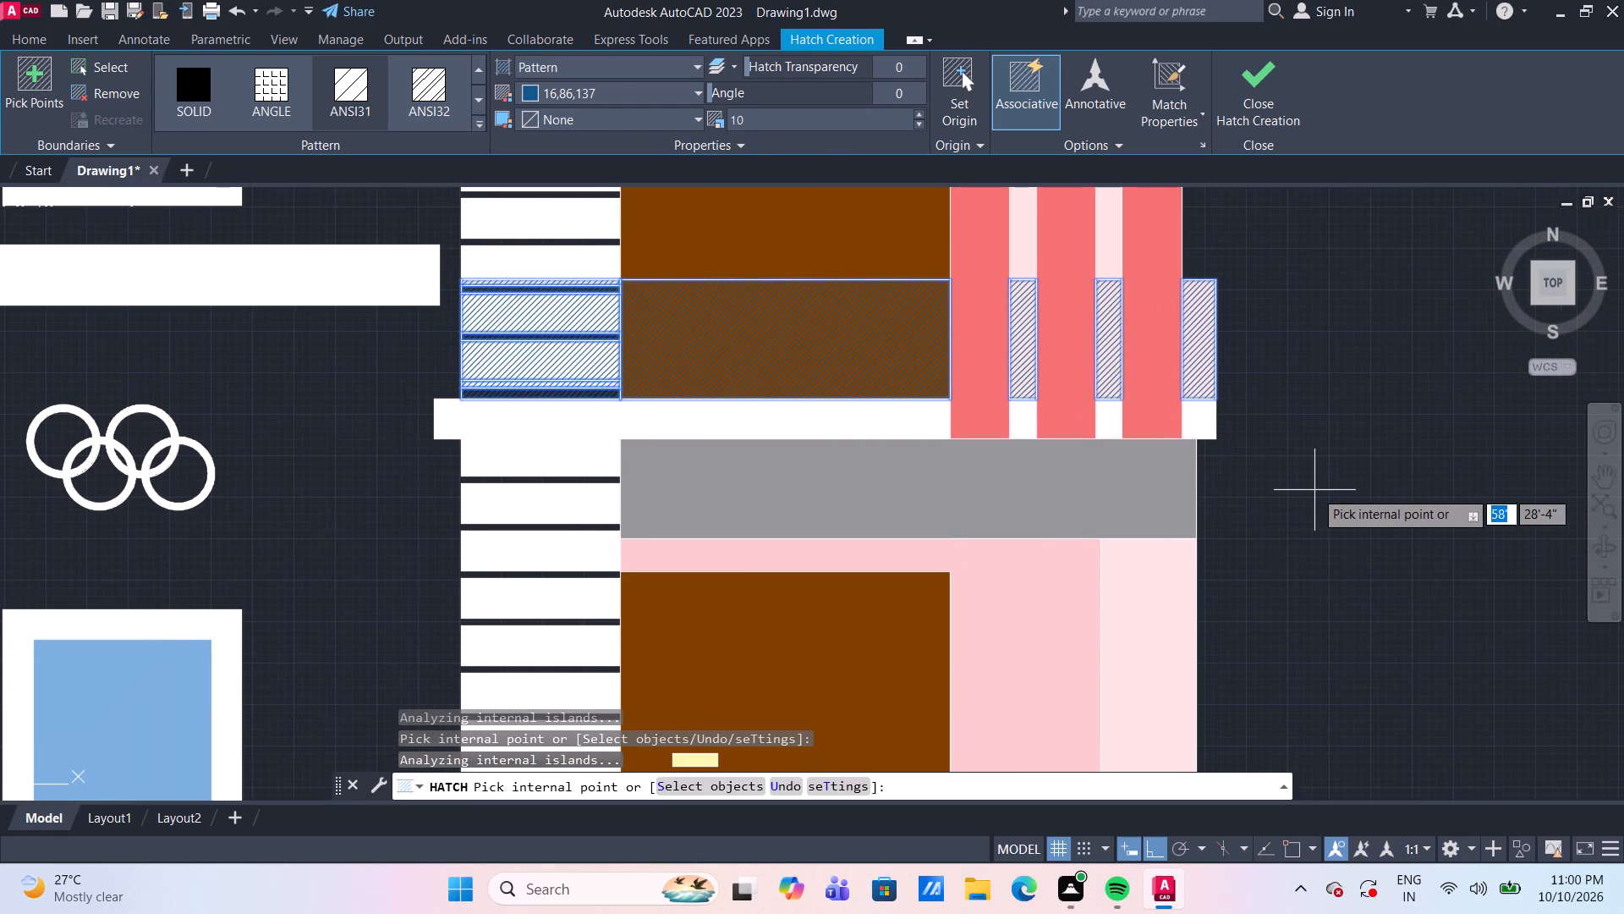
key("space")
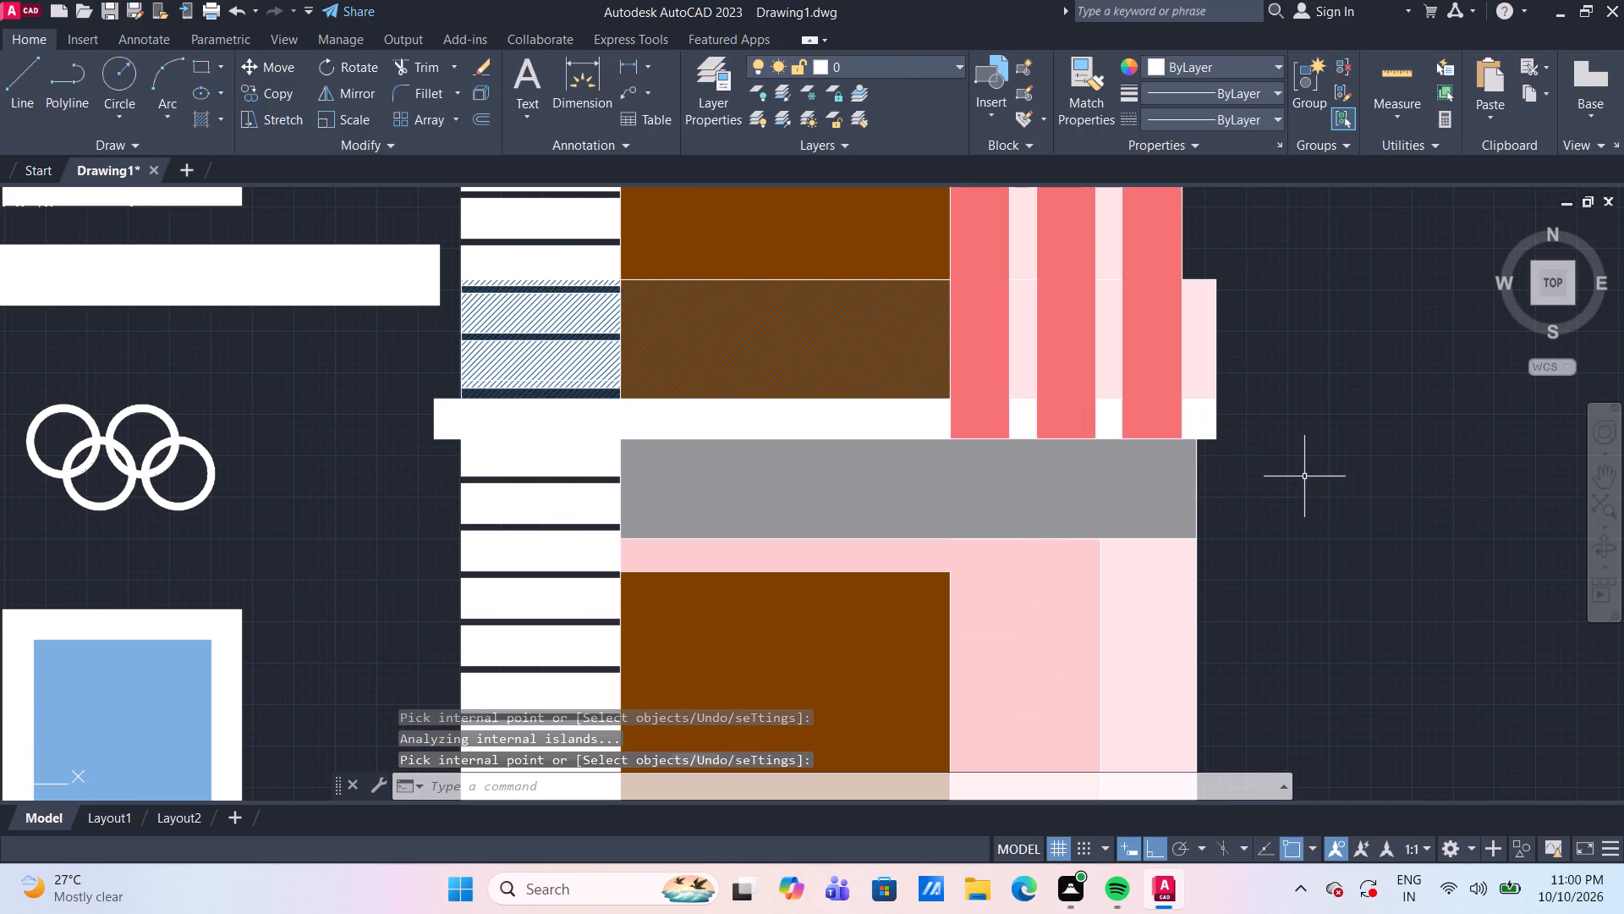
Trim away the pink solid fill between and beside the red vertical bars within the ANSI31-hatched band.
left_click(1200, 346)
key("Escape")
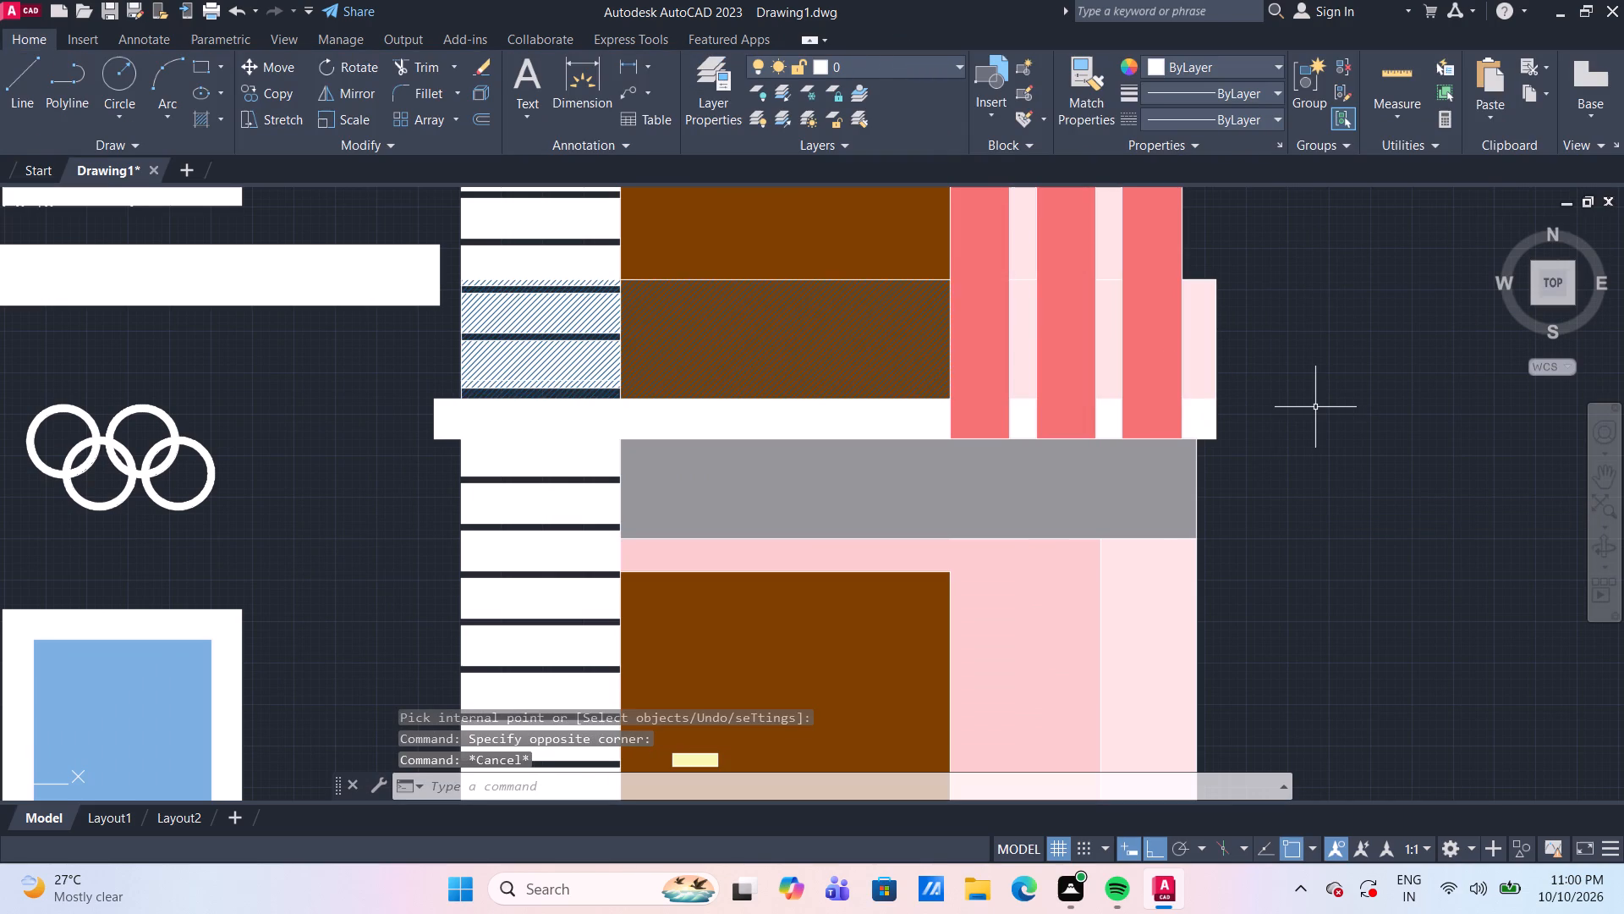
type("tr")
key("space")
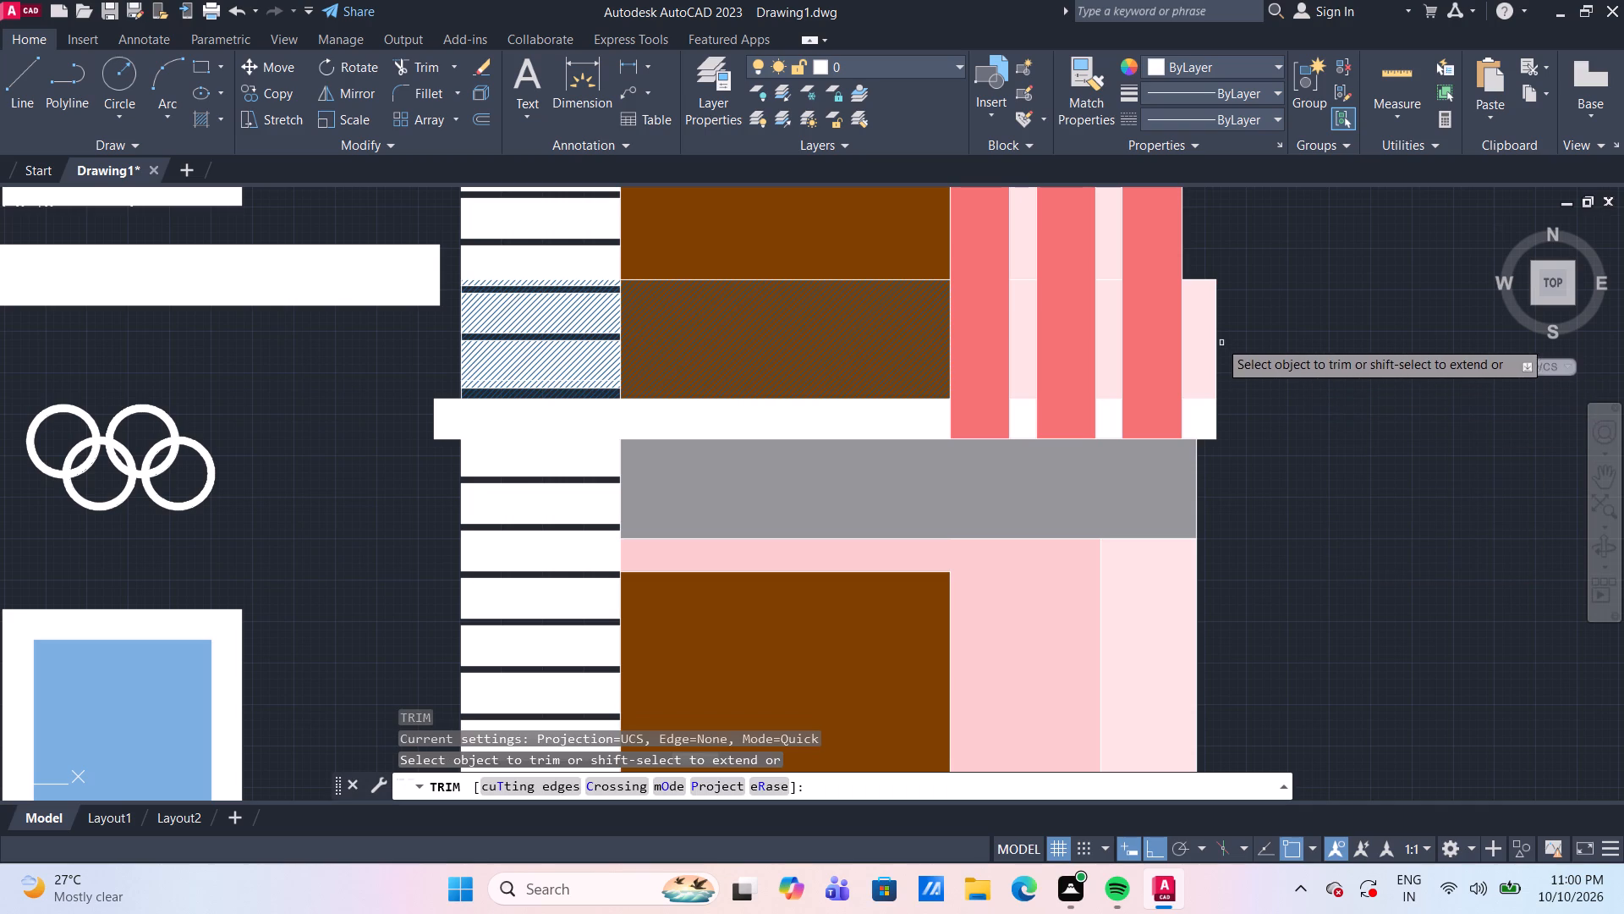
left_click(1204, 334)
left_click(1106, 330)
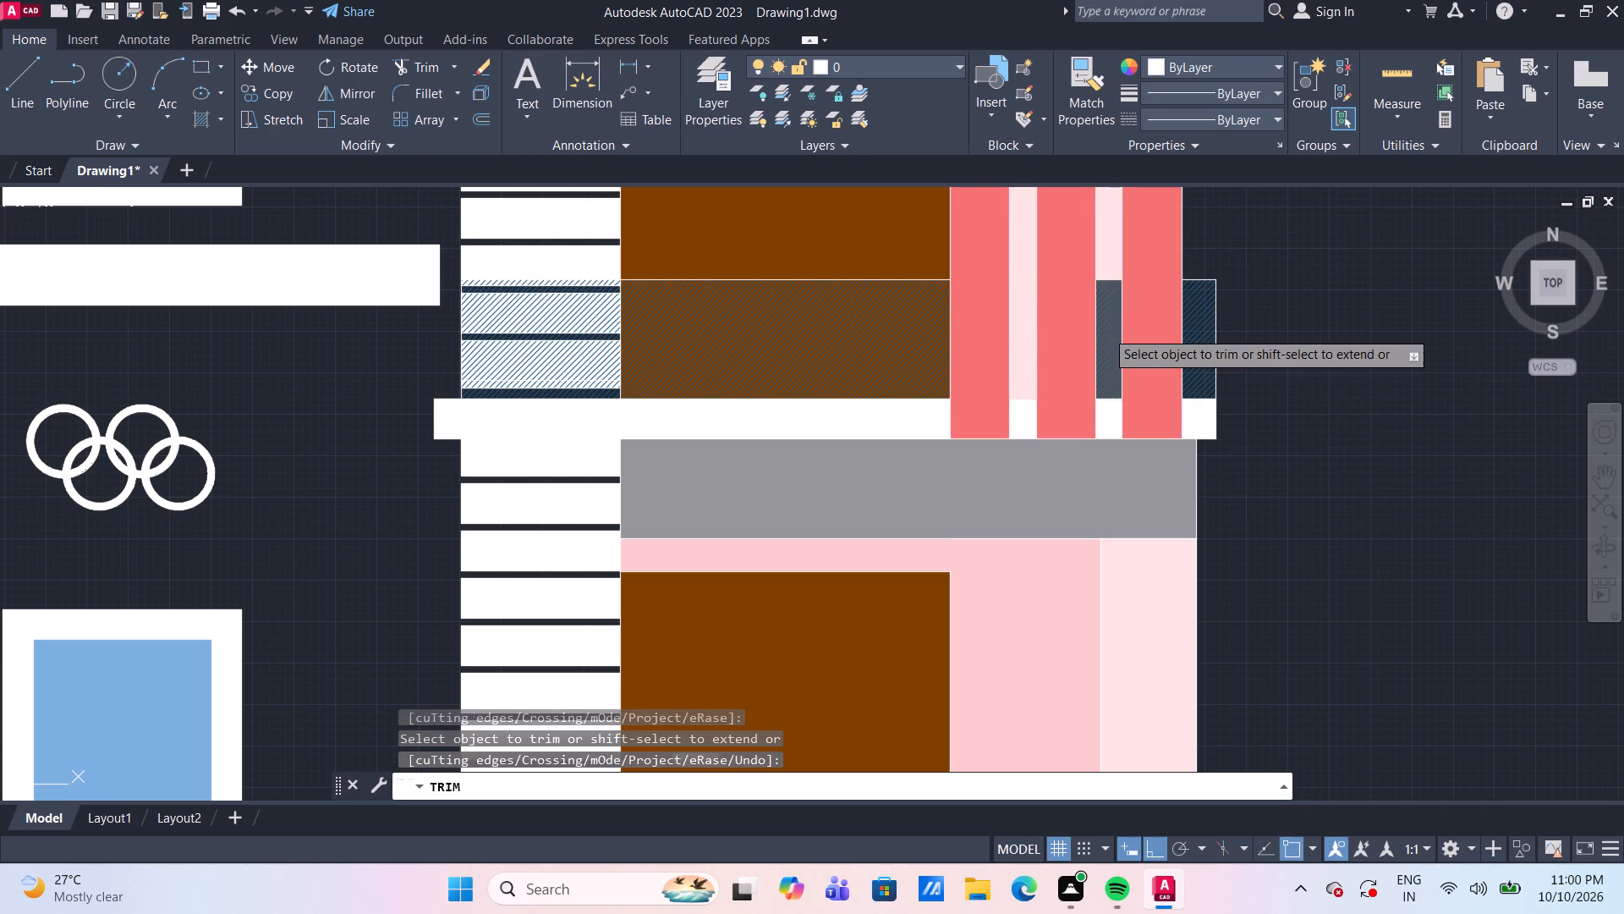
left_click(1023, 335)
key("Escape")
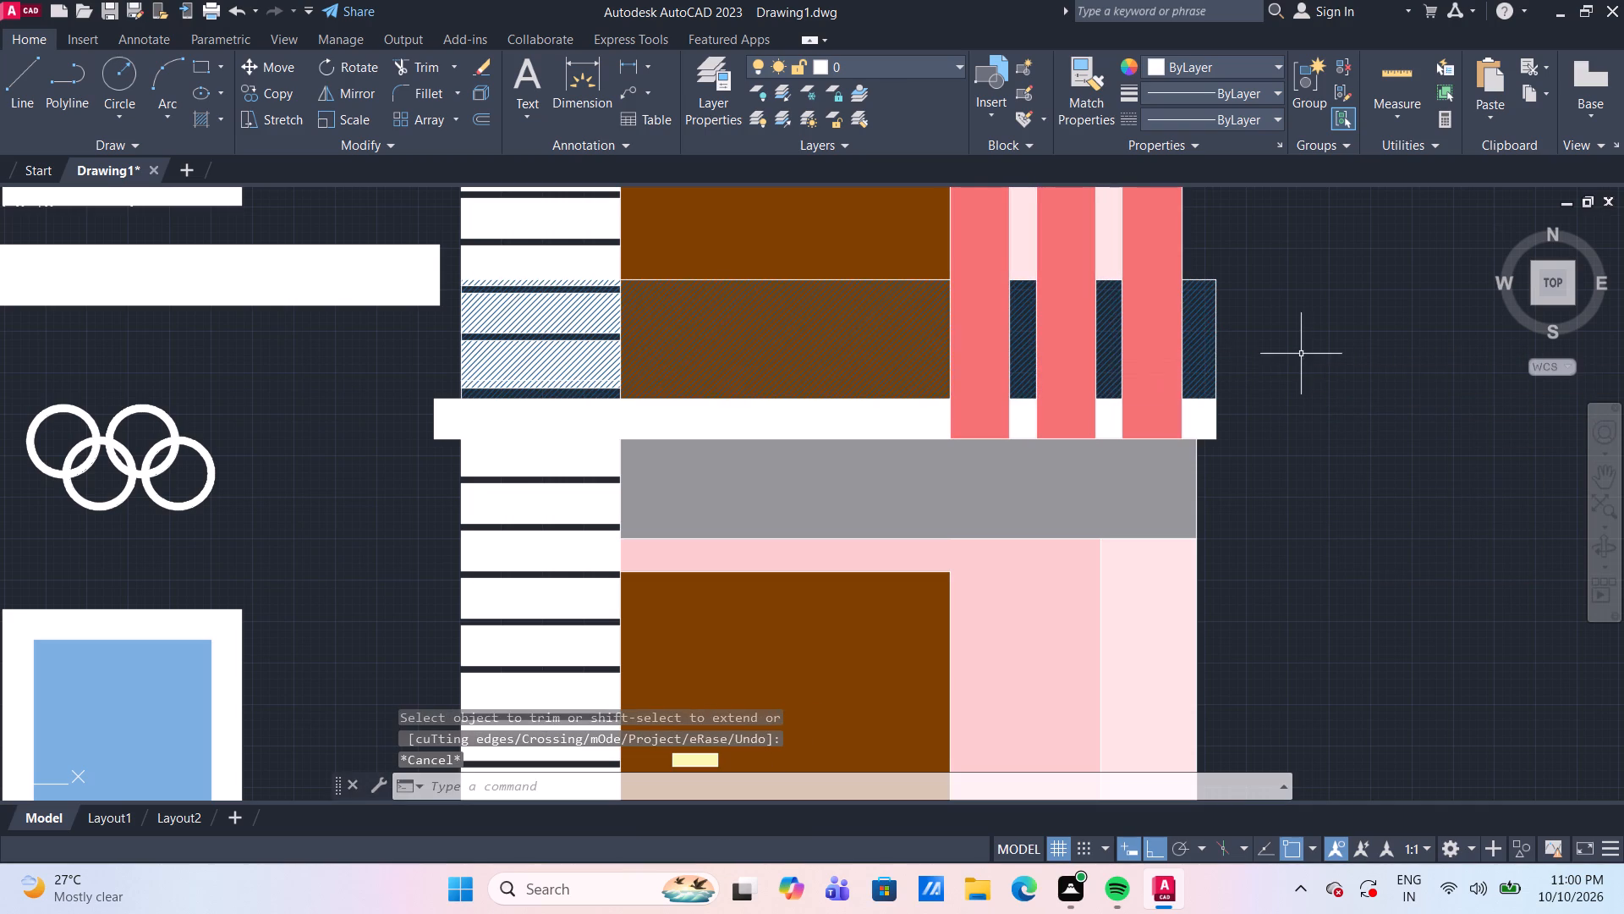
Trim away the ANSI31 hatch between and beside the red vertical bars above the lower white band.
left_click(1196, 340)
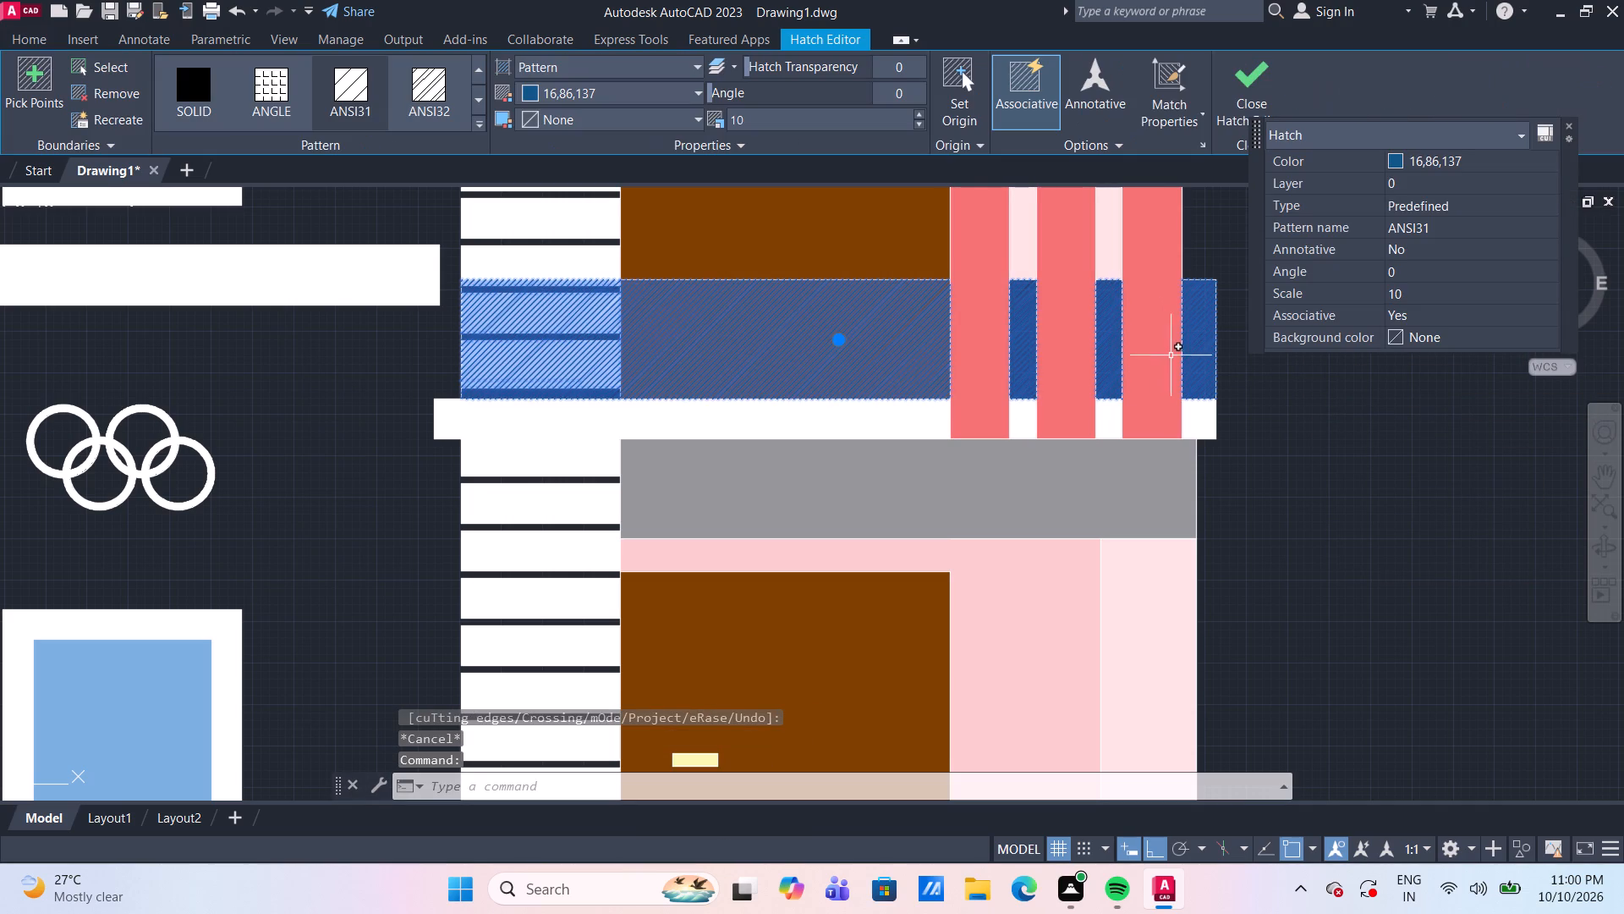
key("Escape")
type("tr")
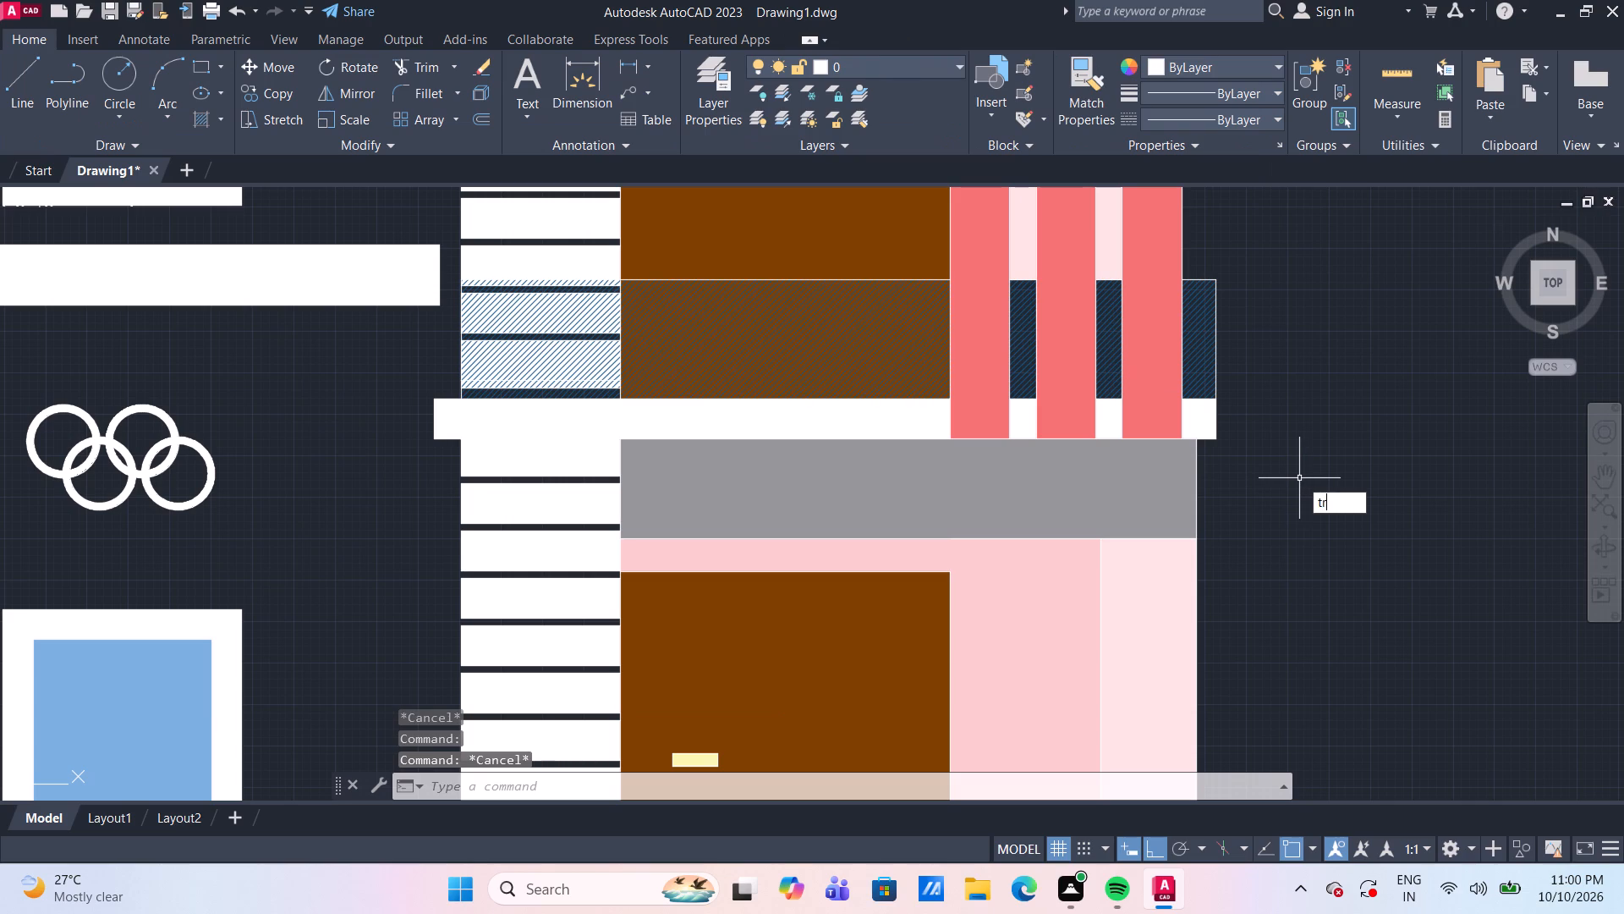
key("space")
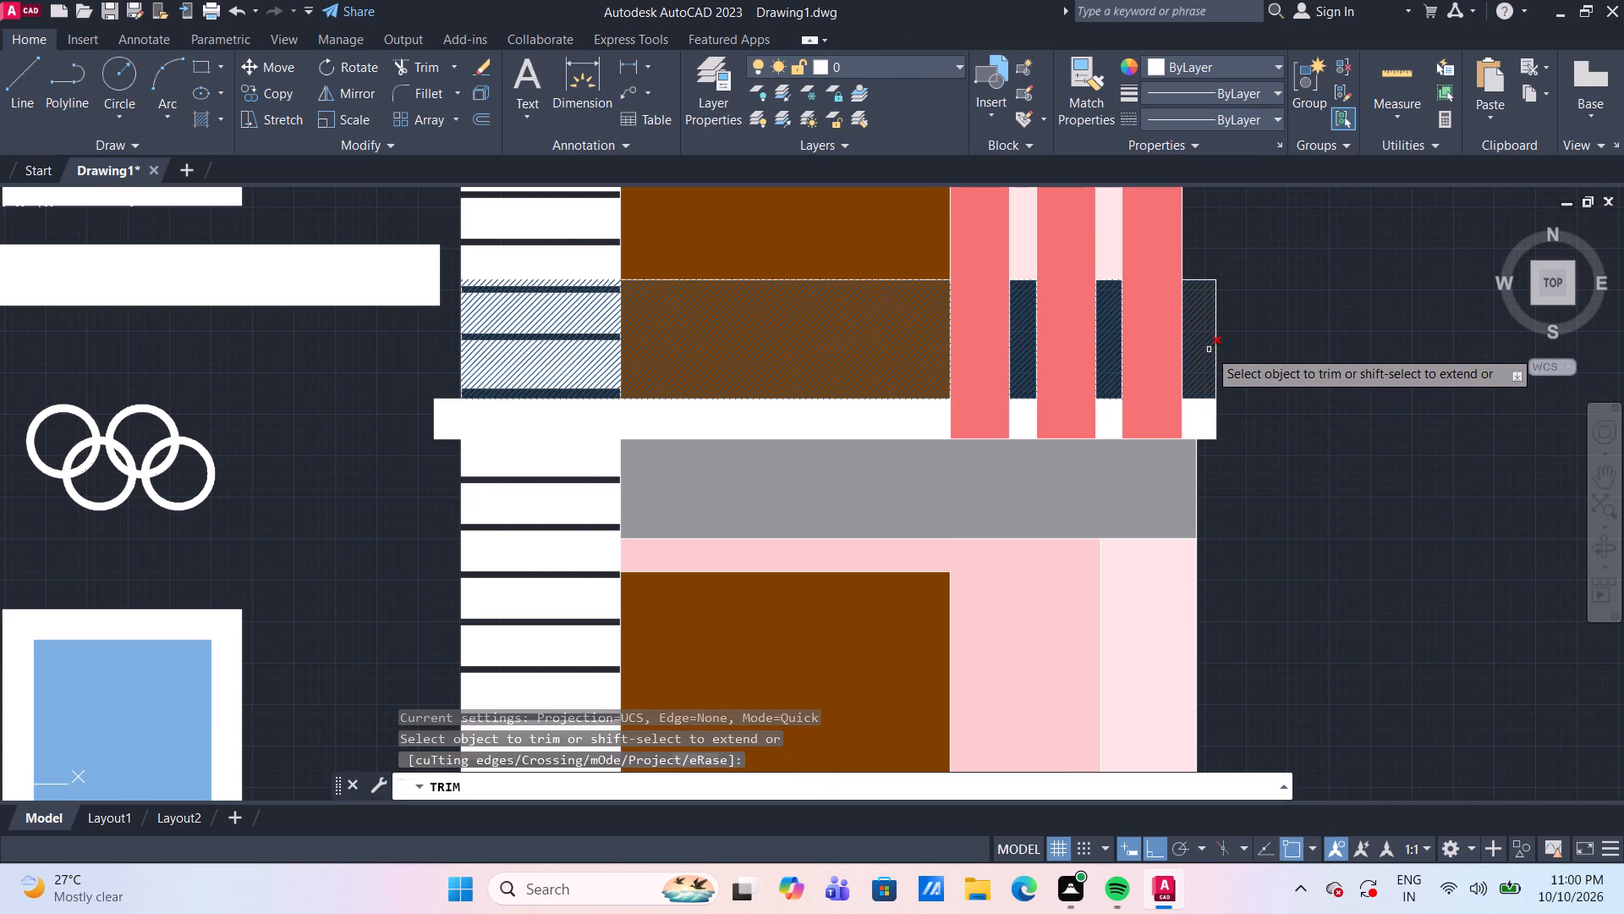
left_click(1199, 347)
left_click(1114, 318)
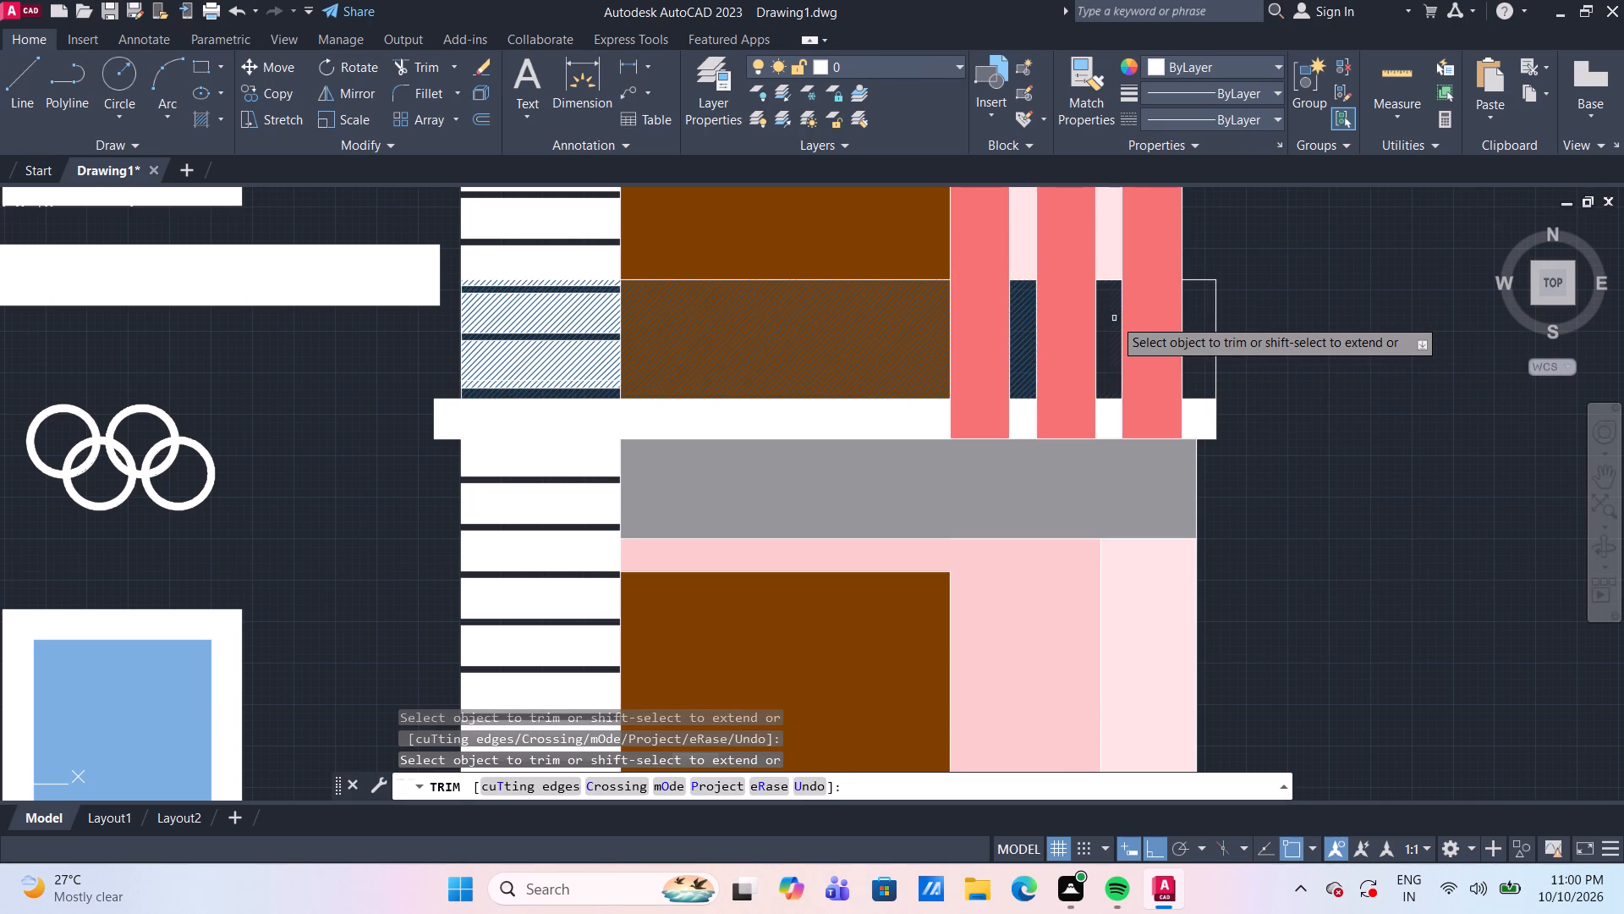
left_click(1021, 348)
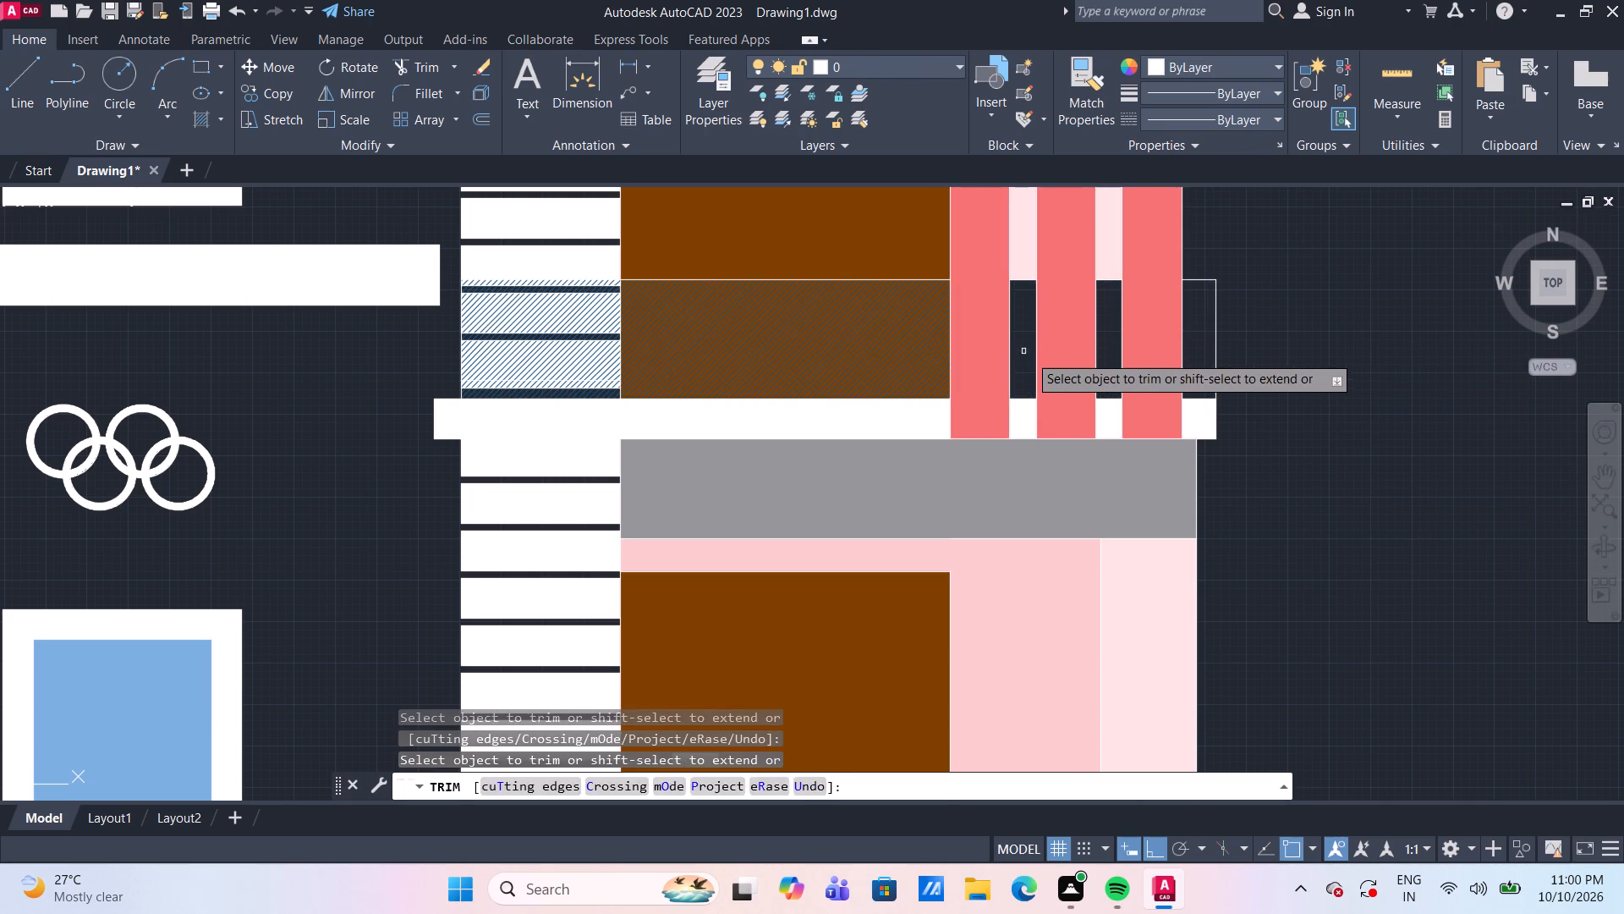
key("Escape")
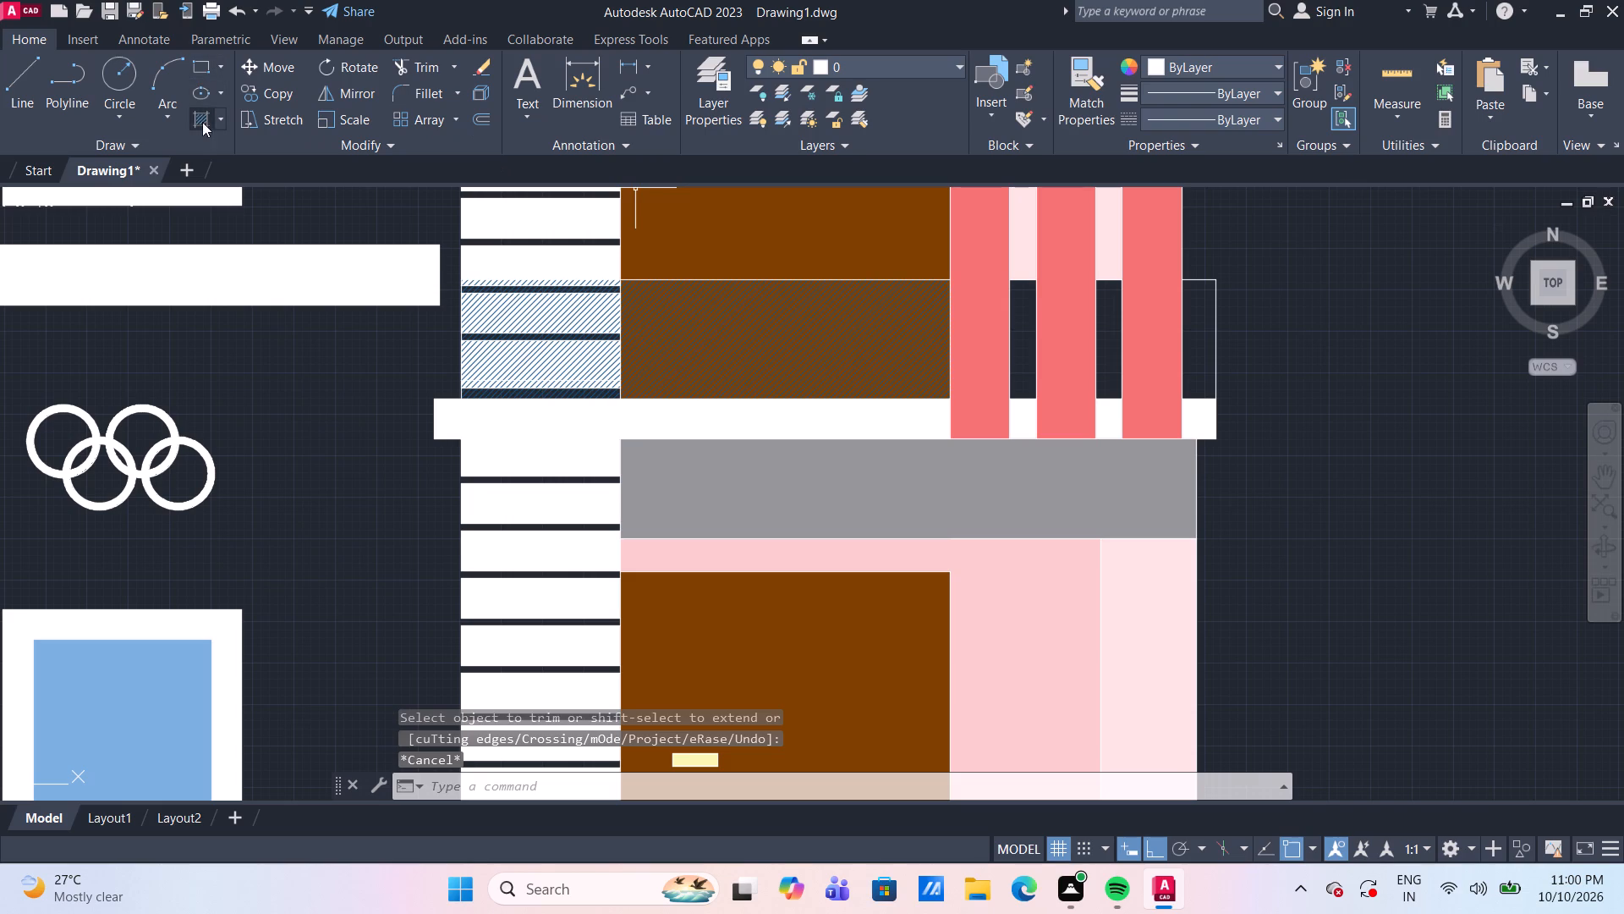
Fill the gaps between and beside the red bars above the lower white band with a solid hatch in color 252,227,228.
left_click(202, 126)
left_click(635, 91)
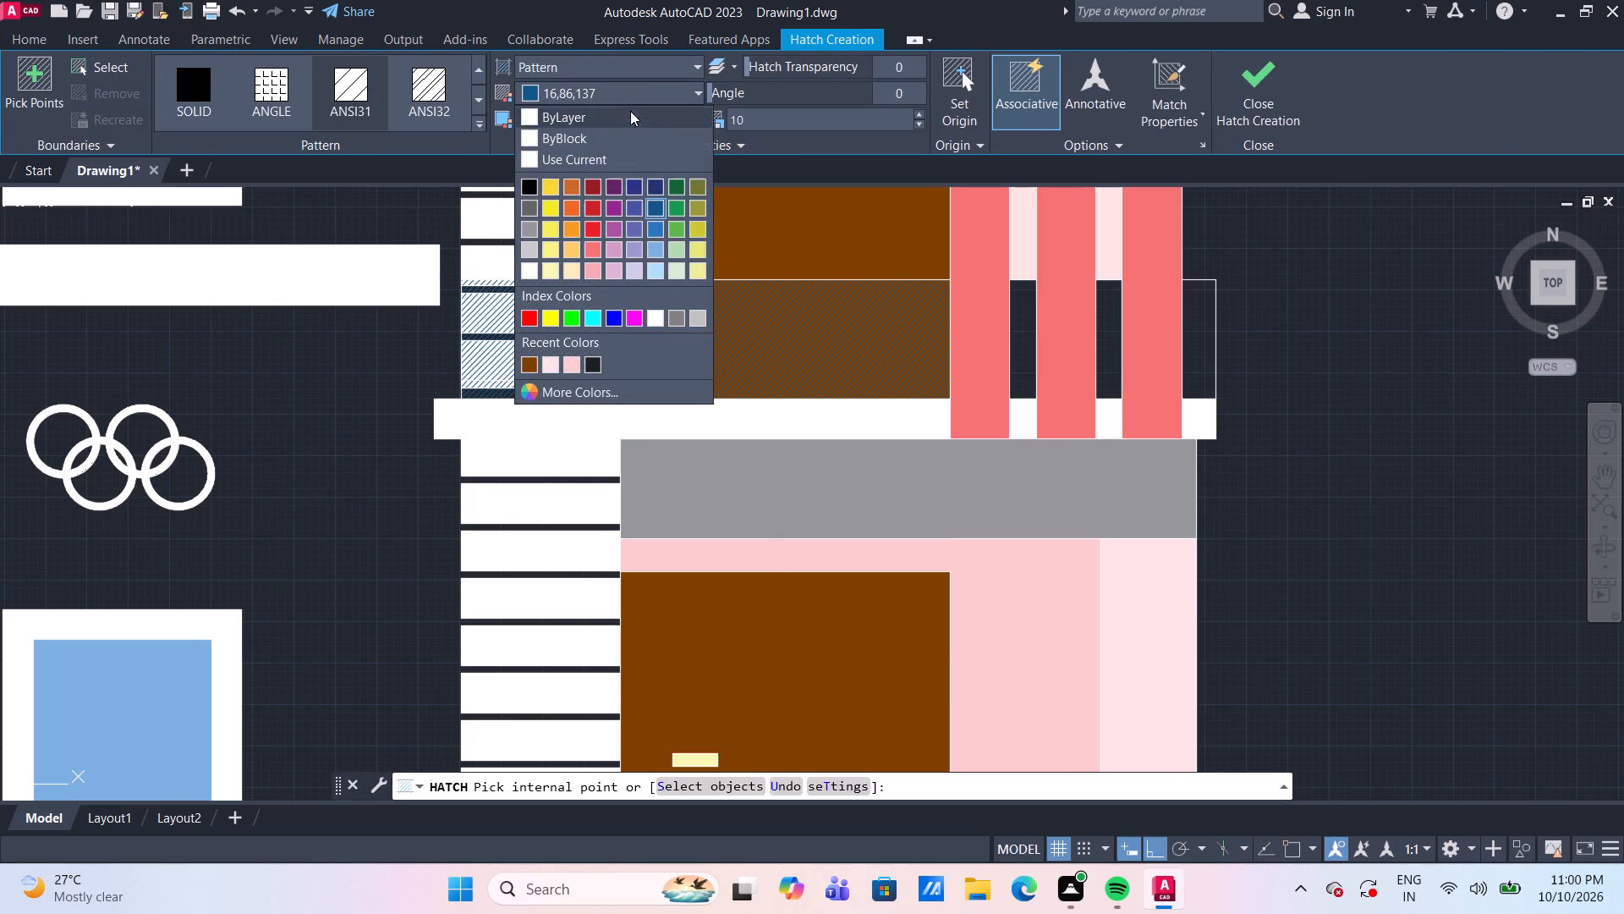
left_click(552, 372)
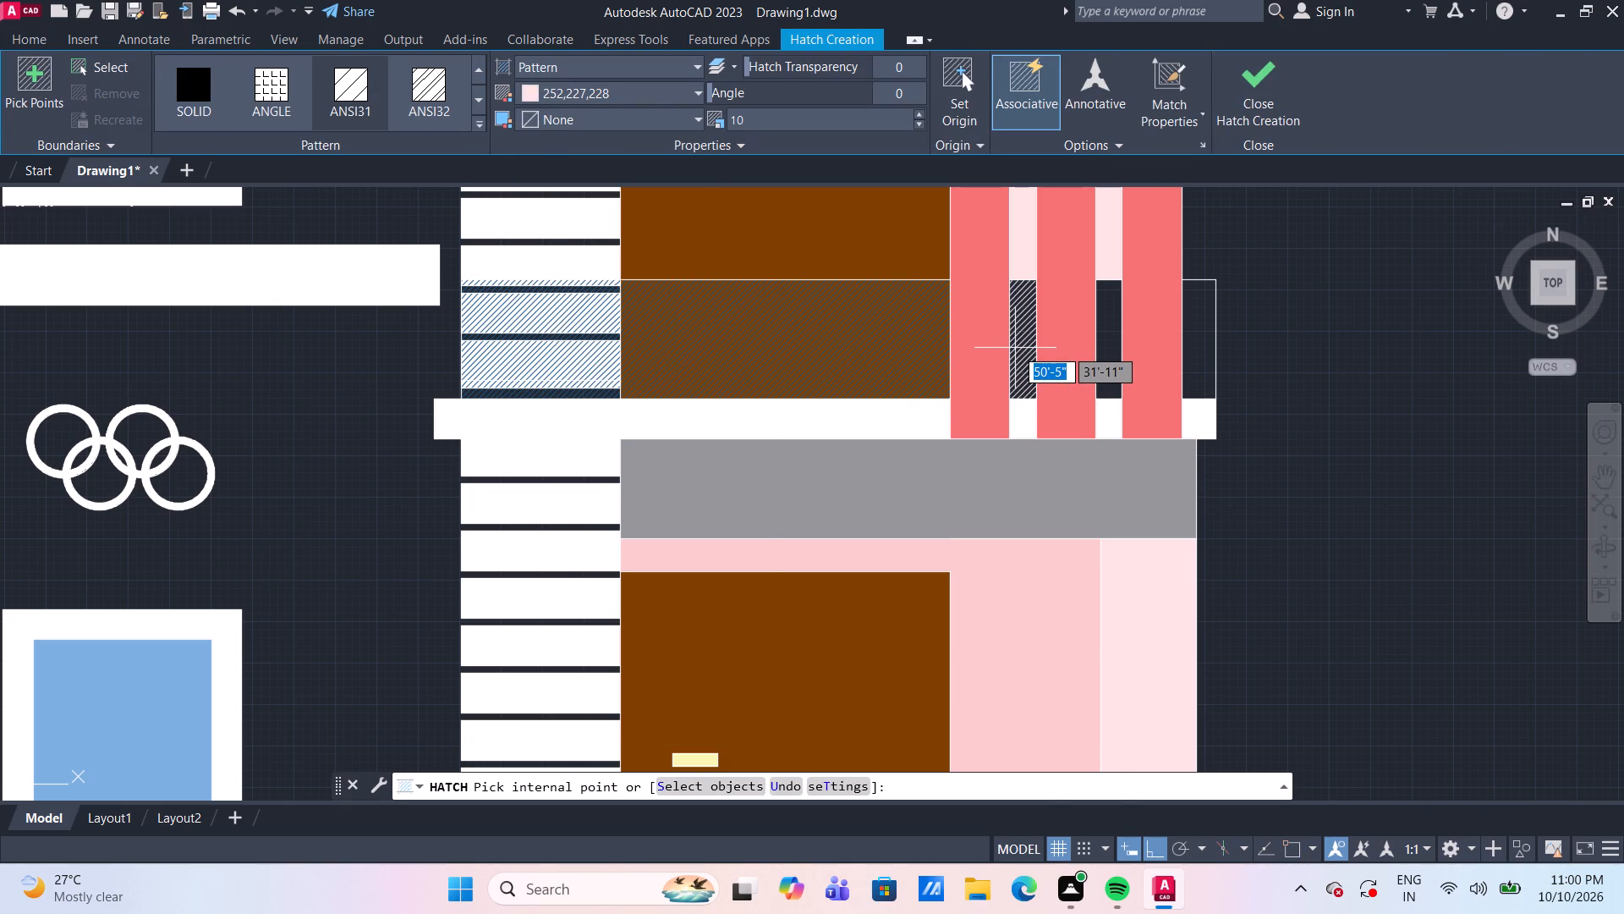
left_click(202, 94)
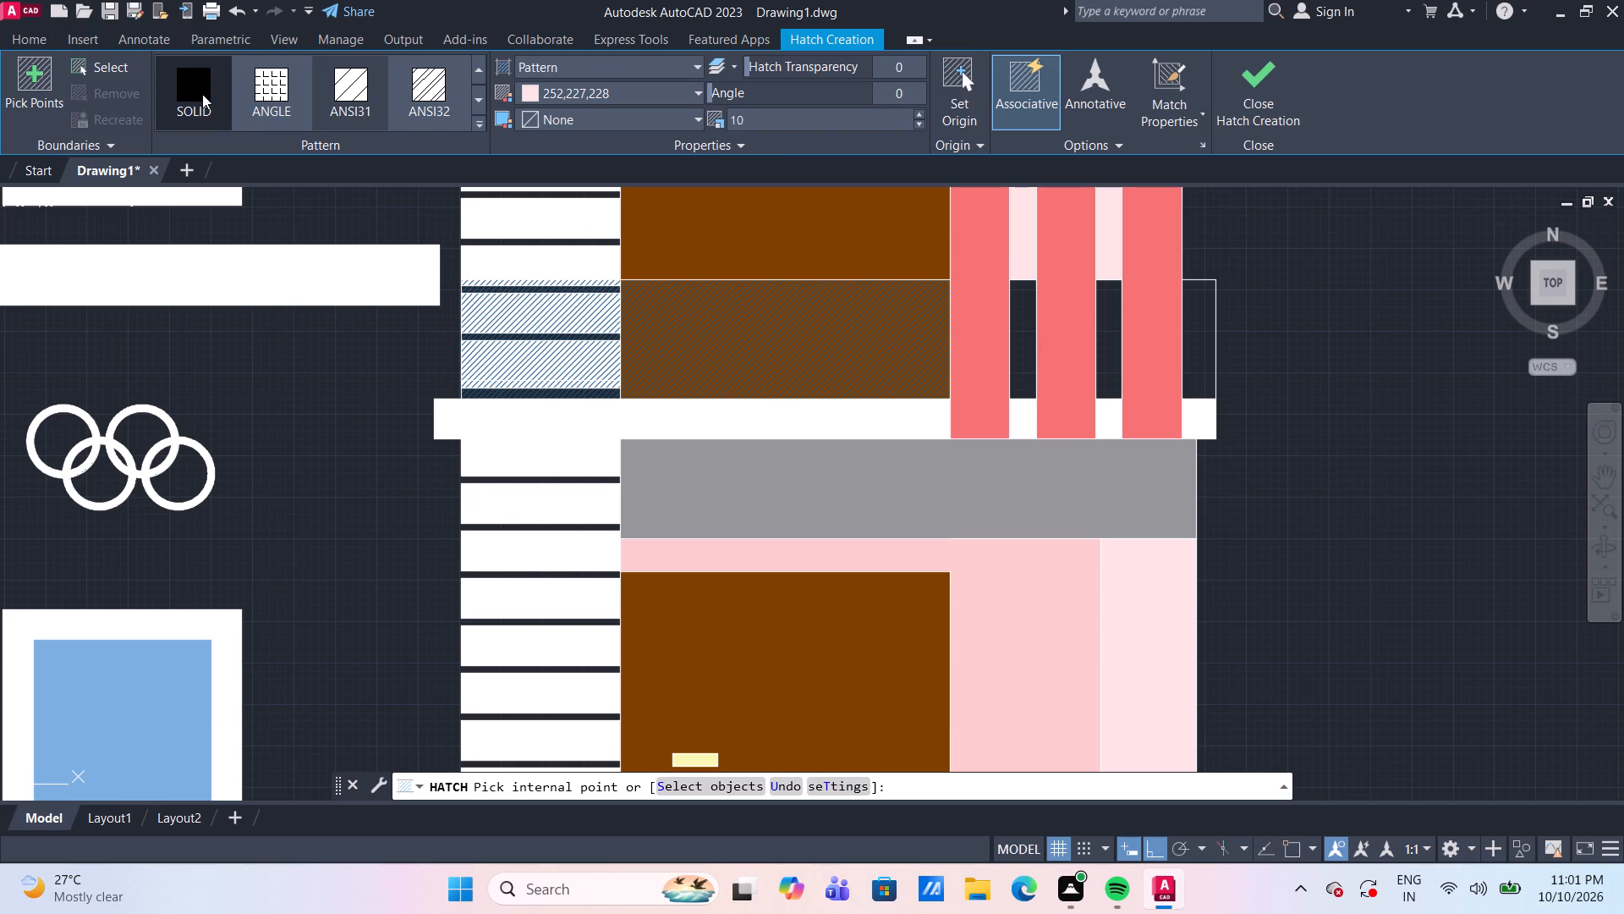
left_click(1023, 335)
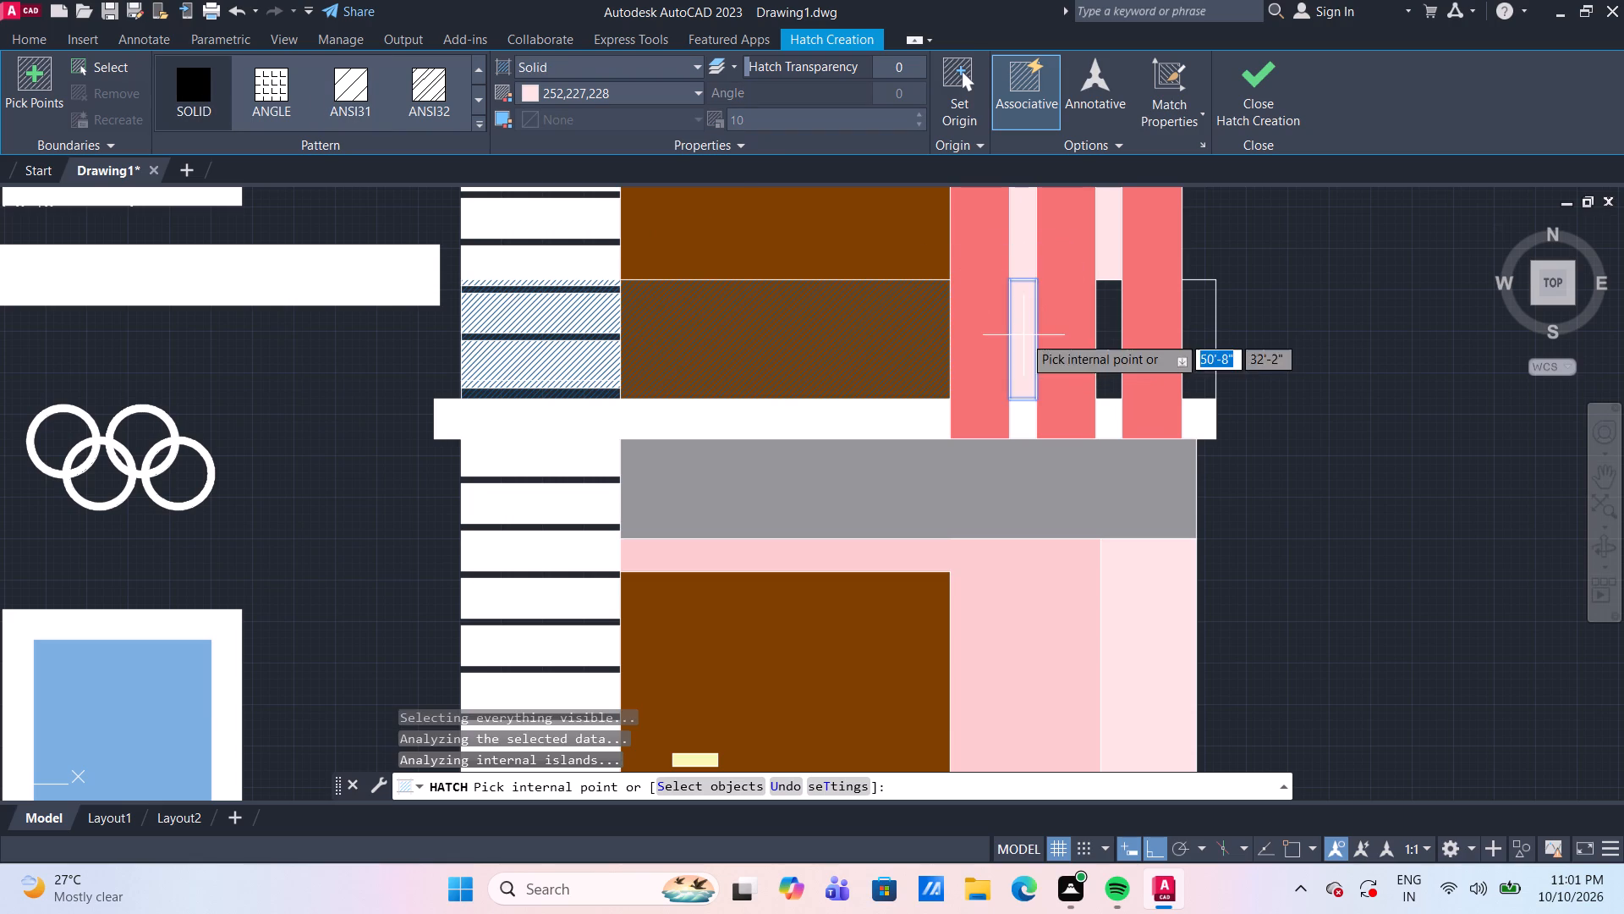
left_click(1104, 339)
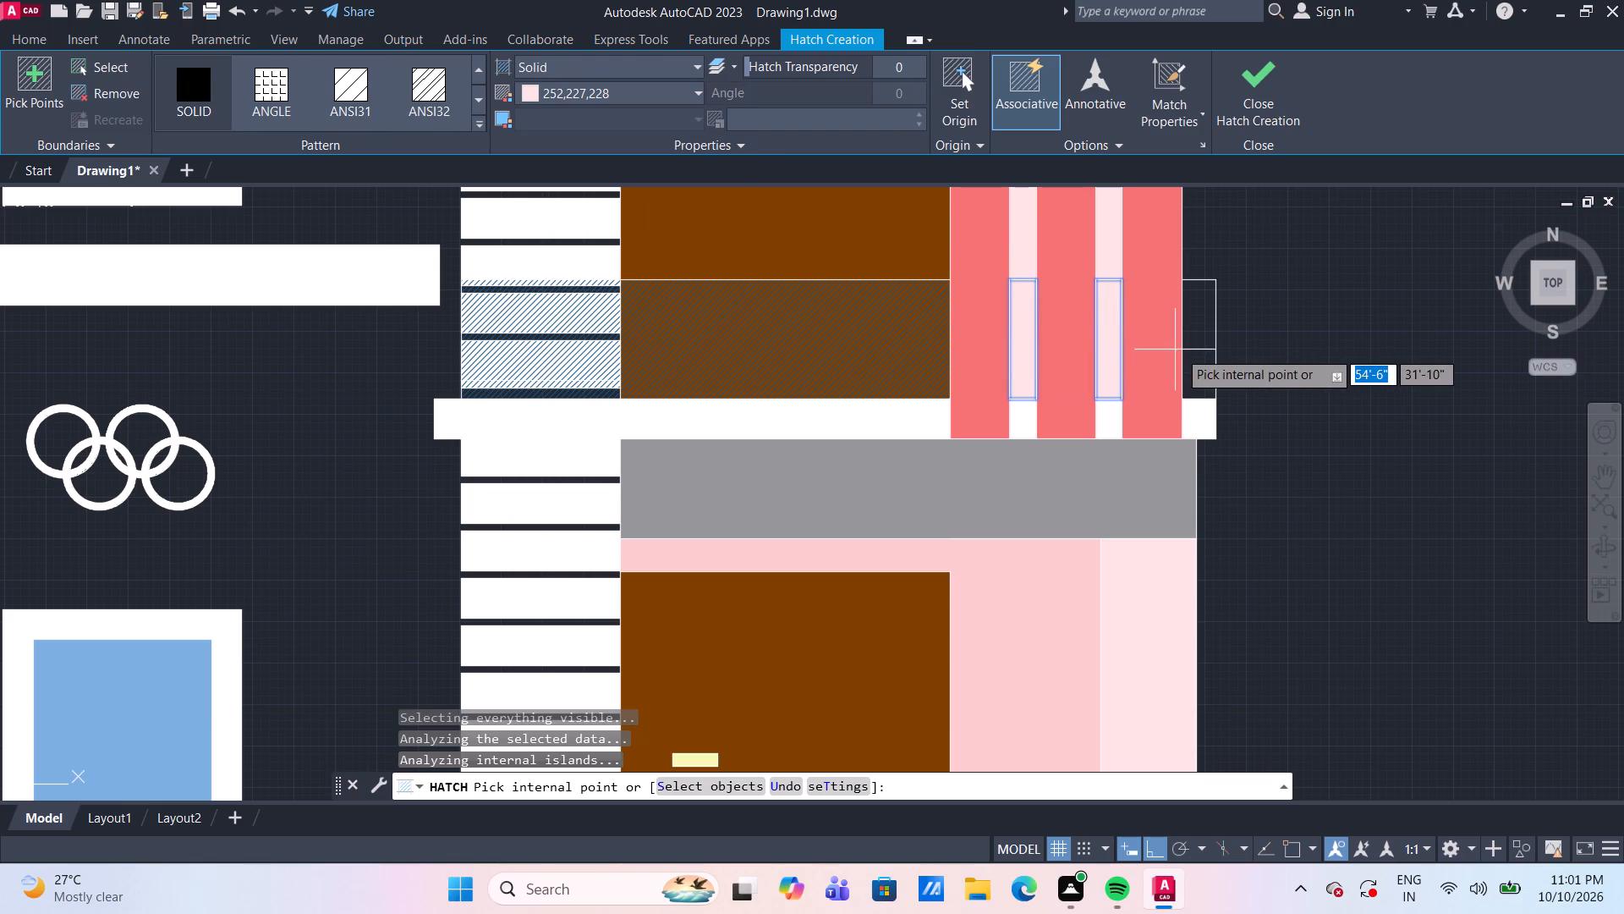
left_click(1193, 355)
key("Escape")
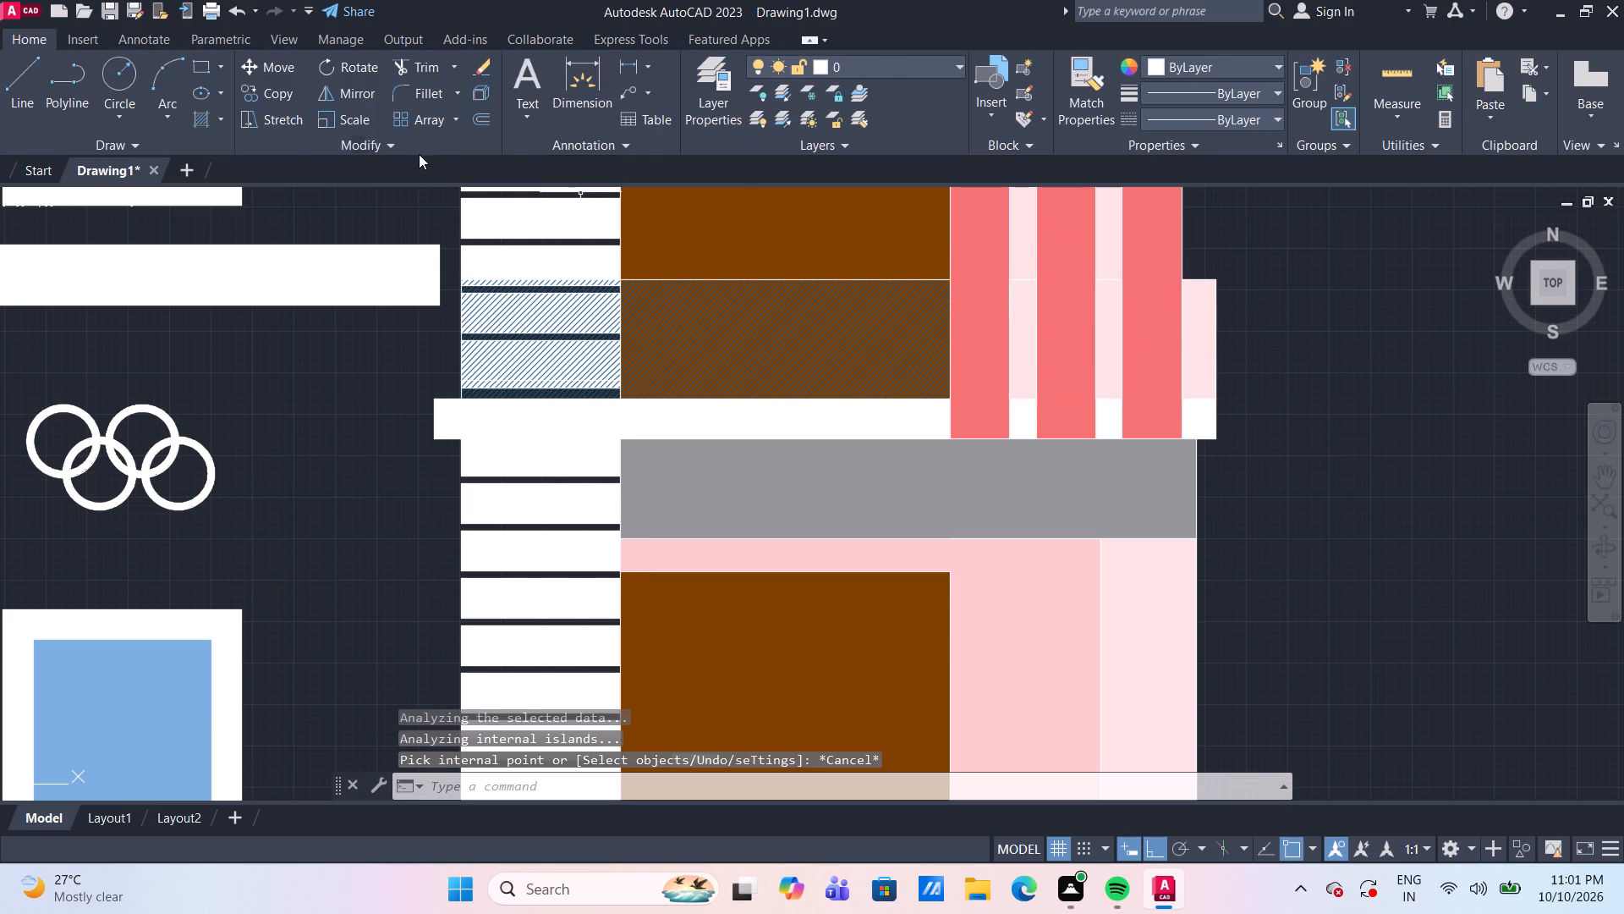
Overlay the same gaps between and beside the red bars with an ANSI31 hatch in color 16,86,137 at scale 10.
left_click(200, 124)
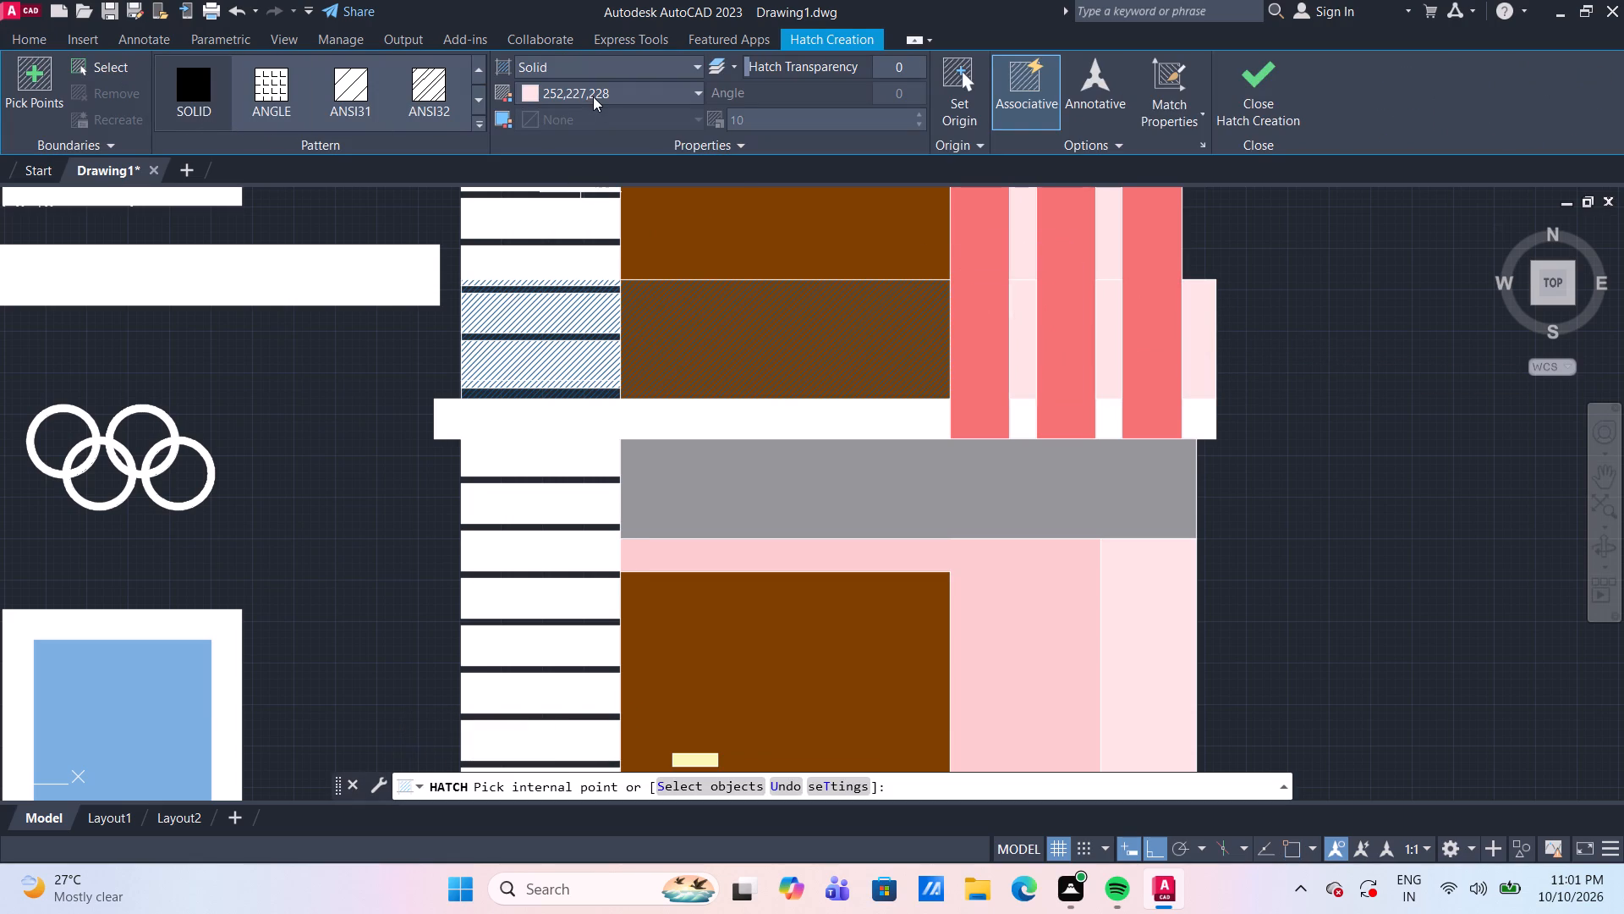
left_click(593, 96)
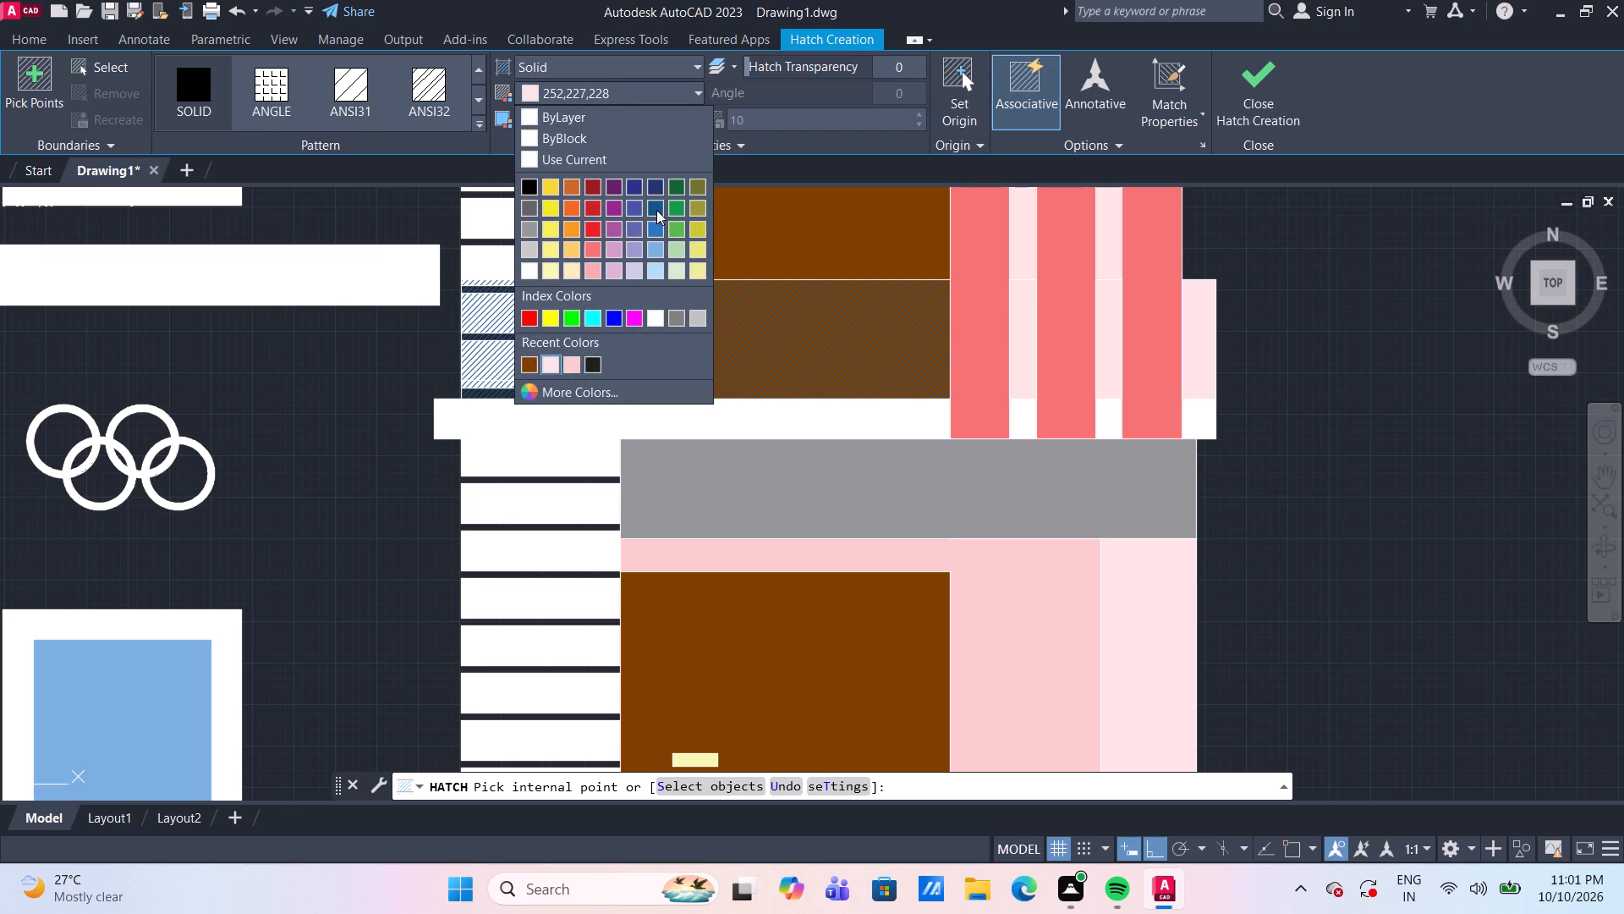
left_click(657, 202)
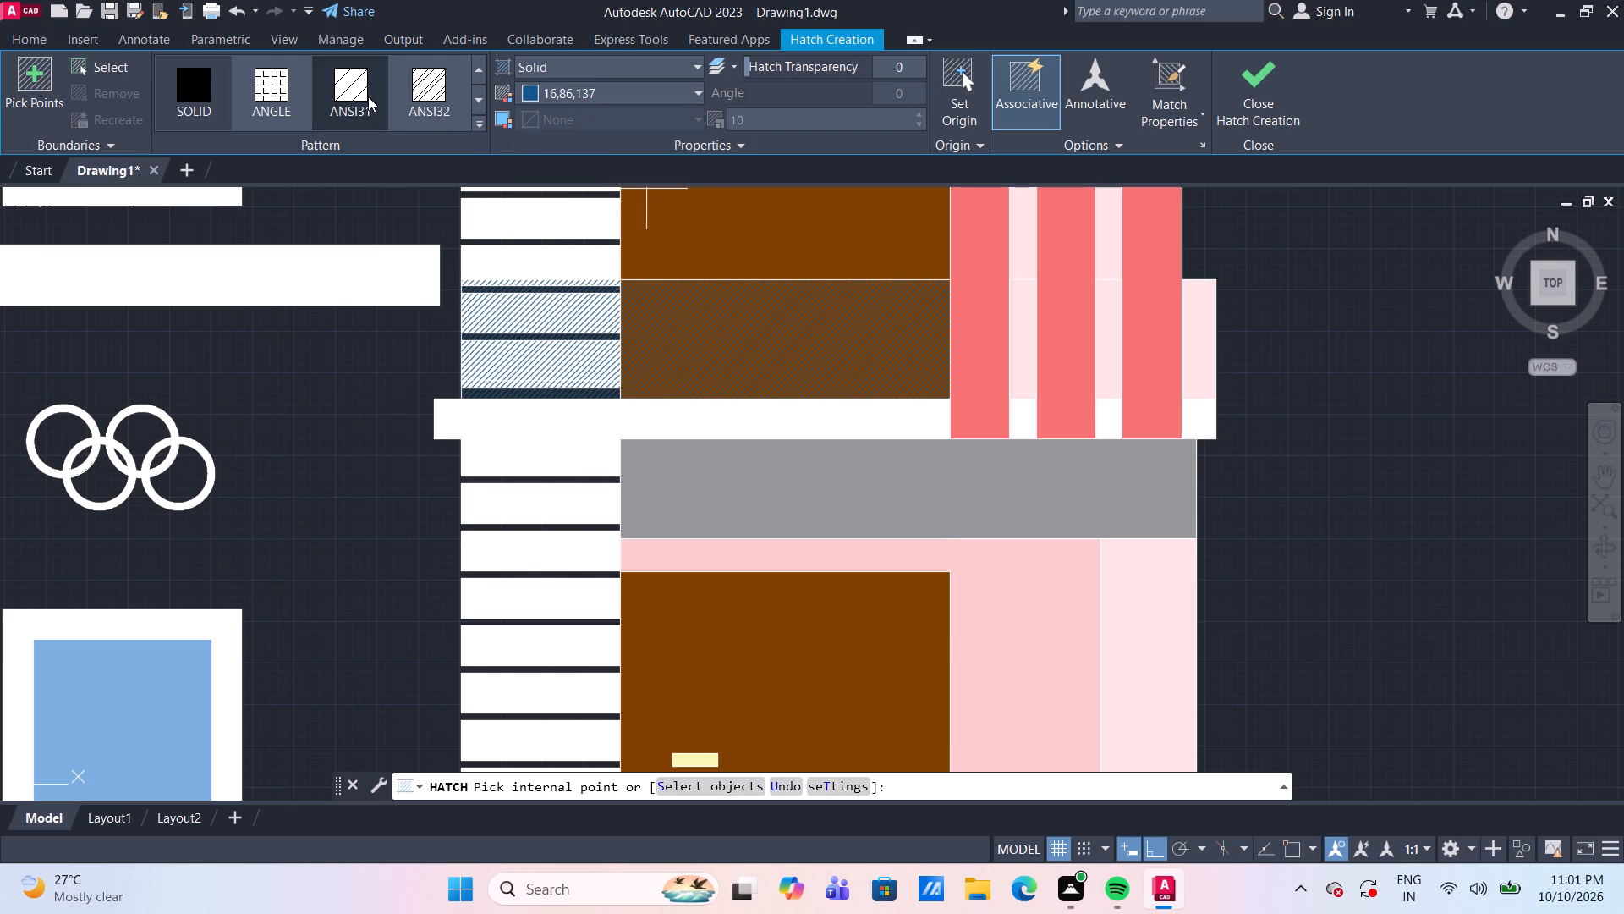
left_click(367, 96)
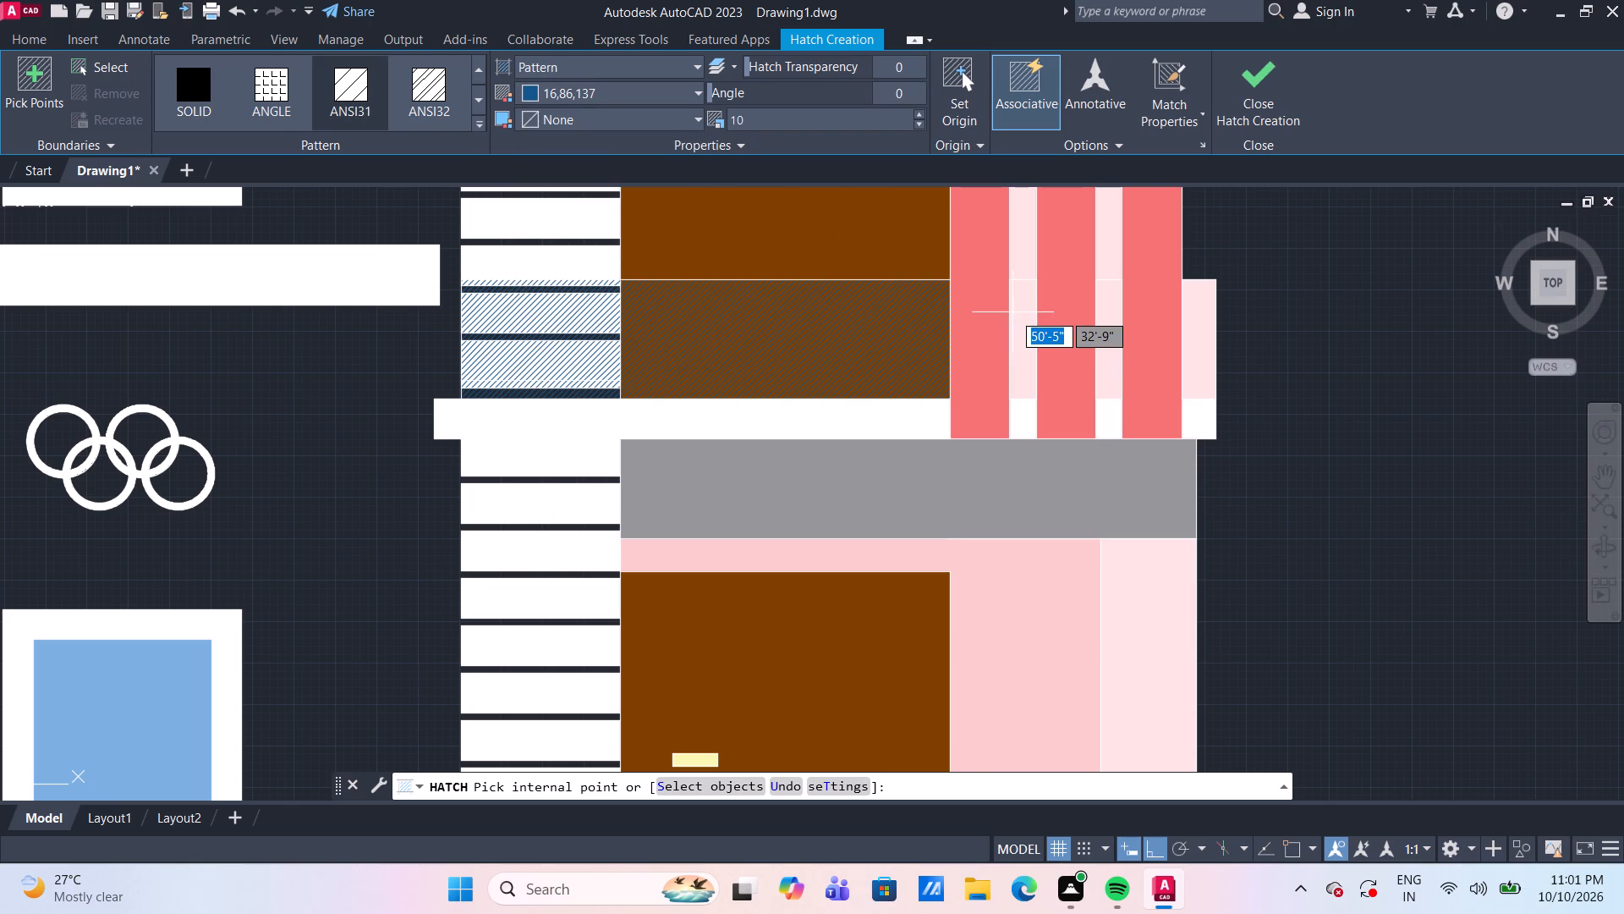
left_click(1023, 339)
left_click(1117, 351)
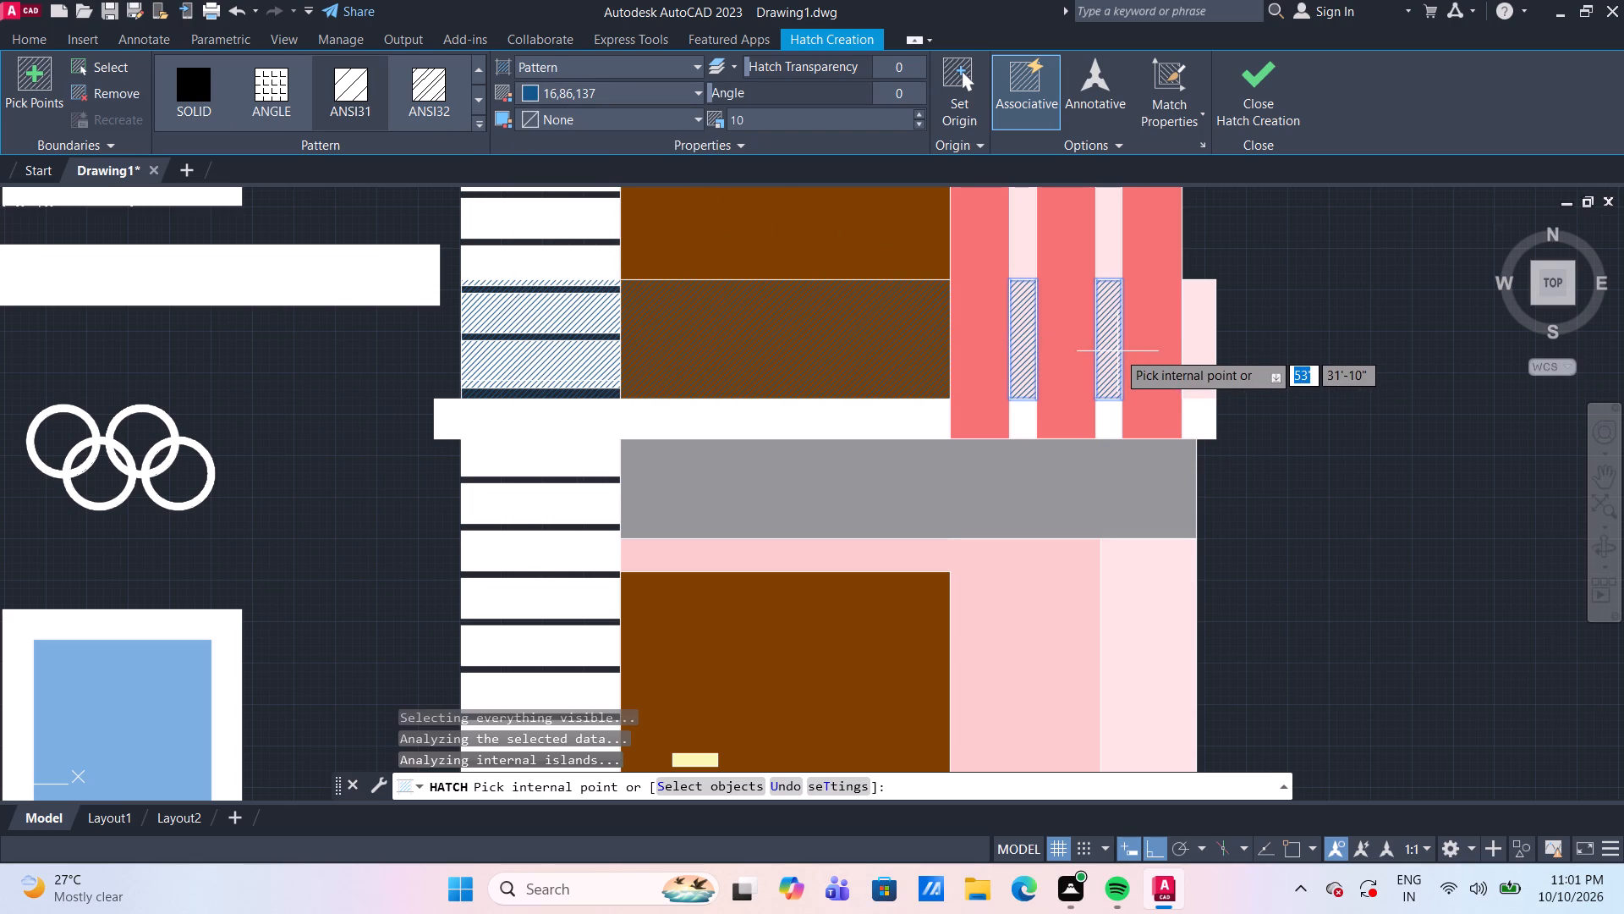
left_click(1198, 353)
key("space")
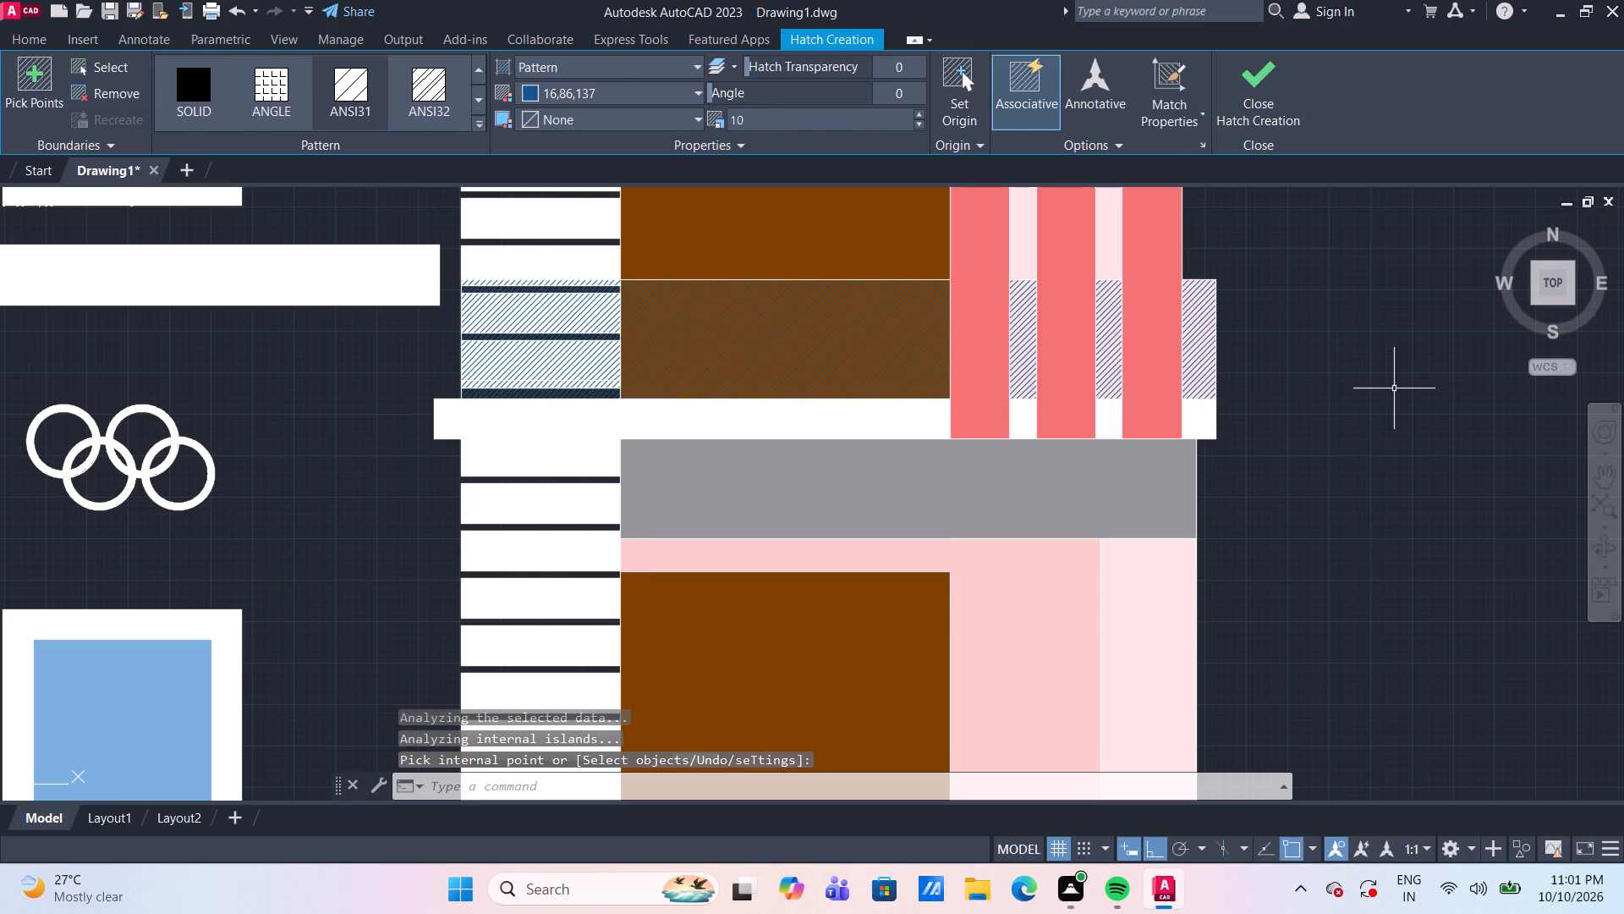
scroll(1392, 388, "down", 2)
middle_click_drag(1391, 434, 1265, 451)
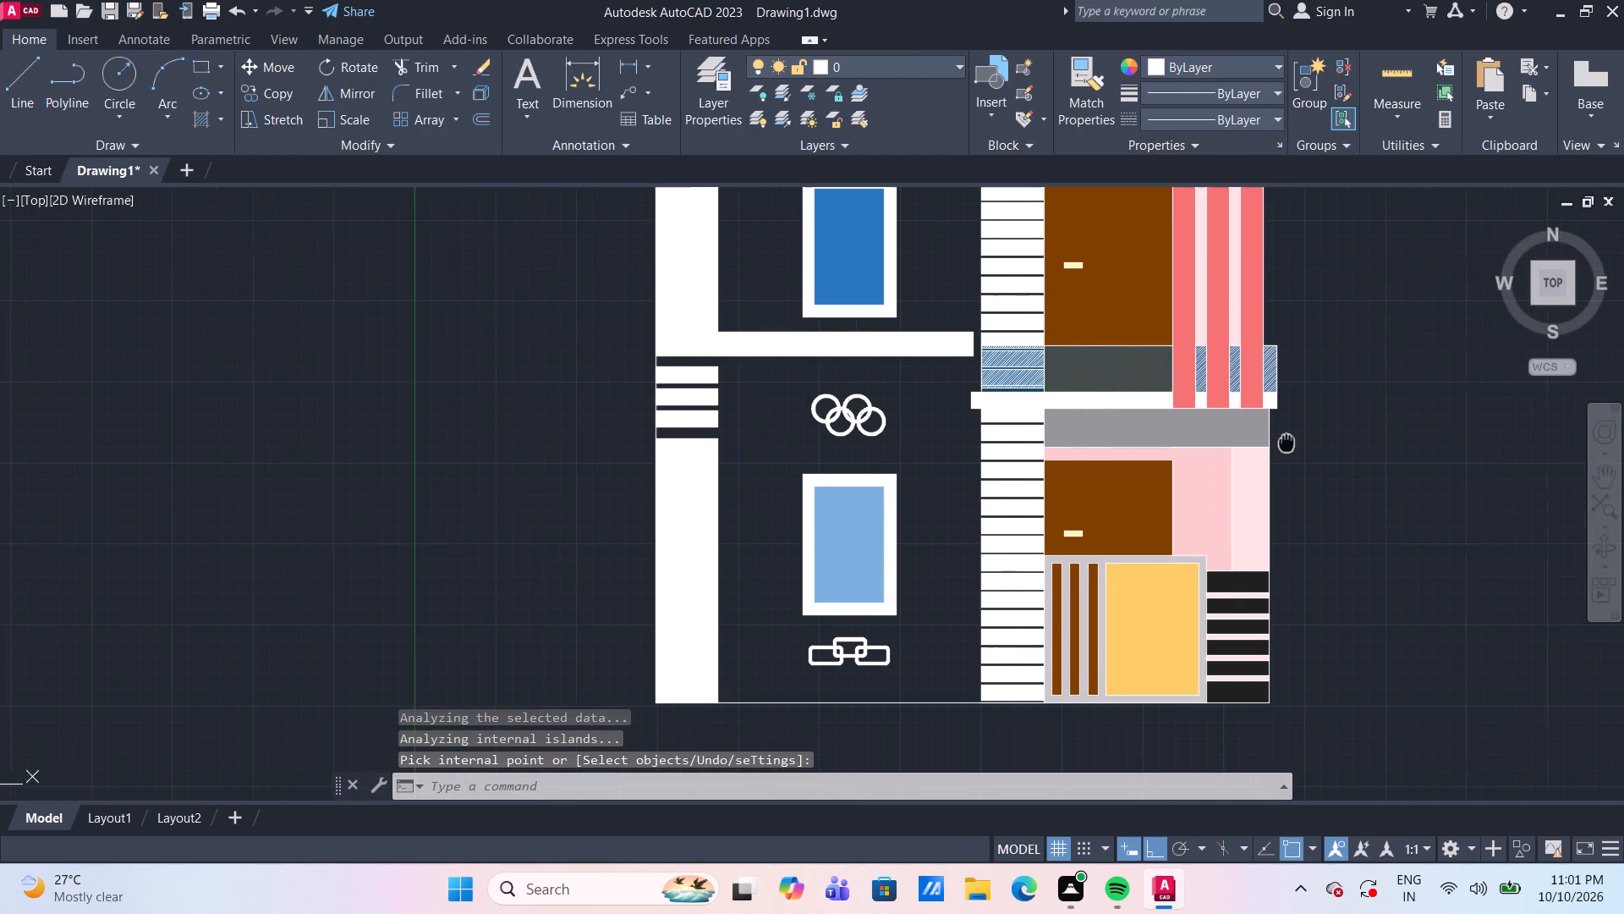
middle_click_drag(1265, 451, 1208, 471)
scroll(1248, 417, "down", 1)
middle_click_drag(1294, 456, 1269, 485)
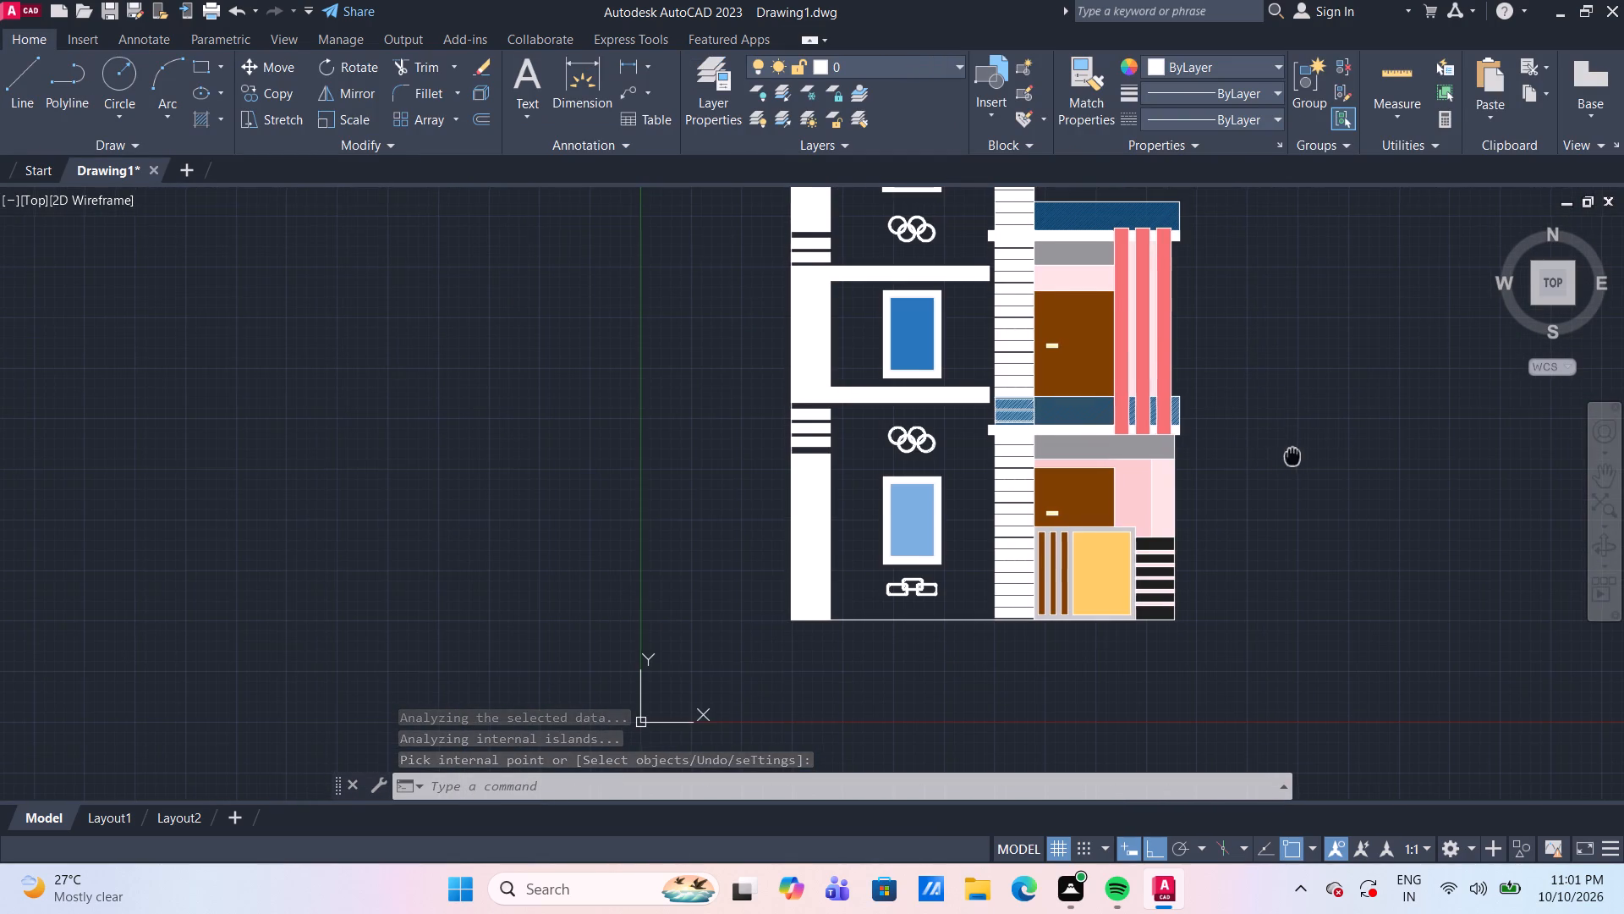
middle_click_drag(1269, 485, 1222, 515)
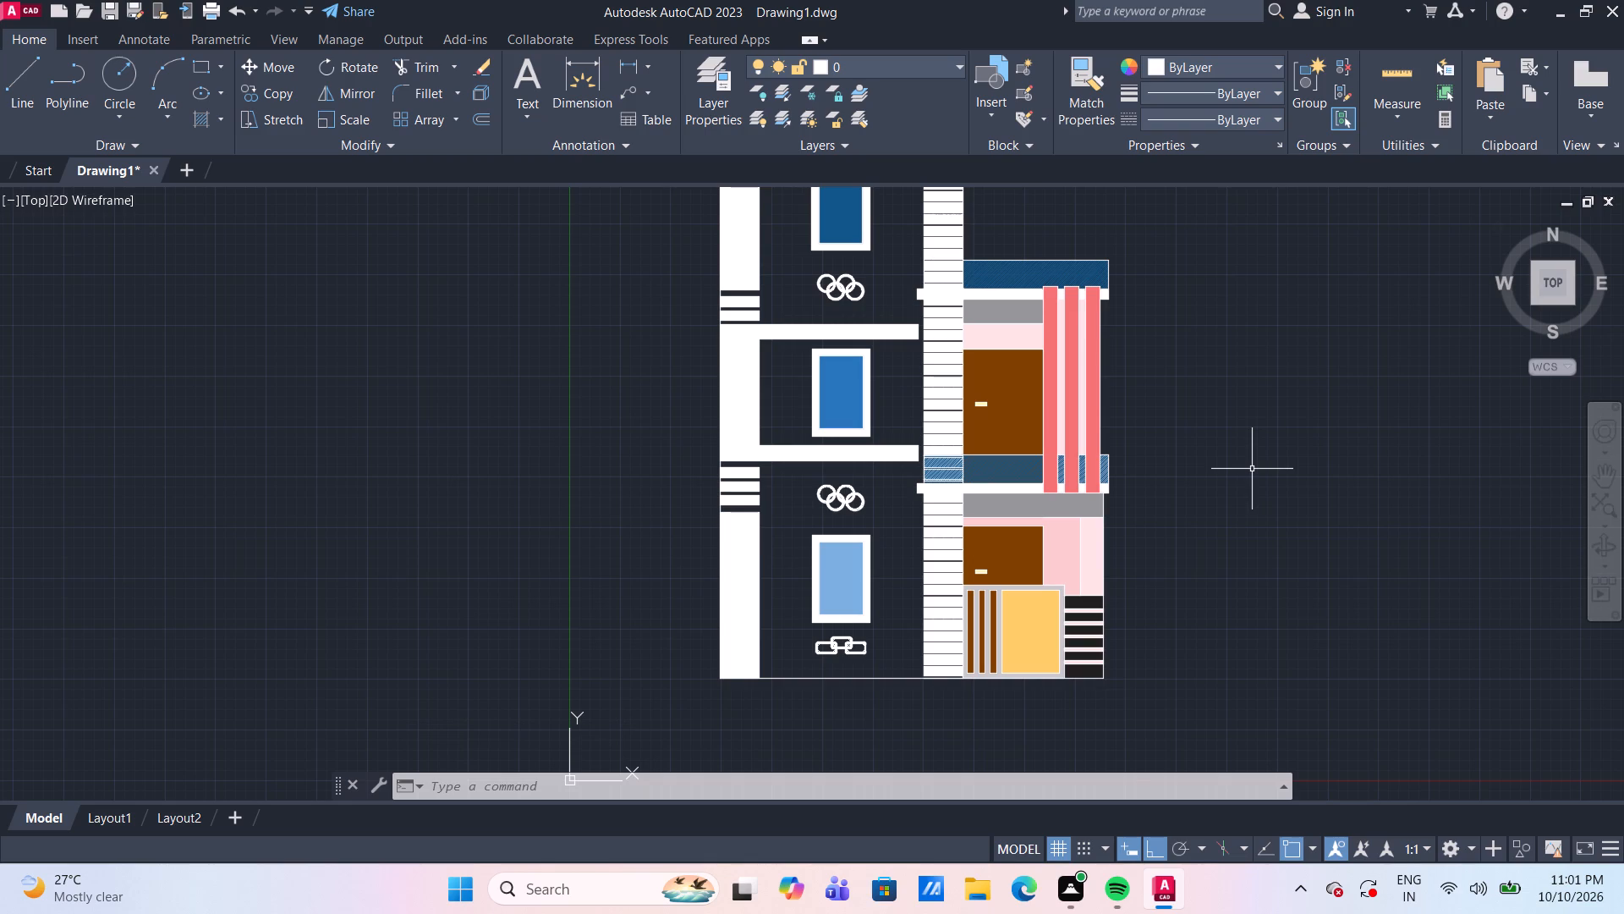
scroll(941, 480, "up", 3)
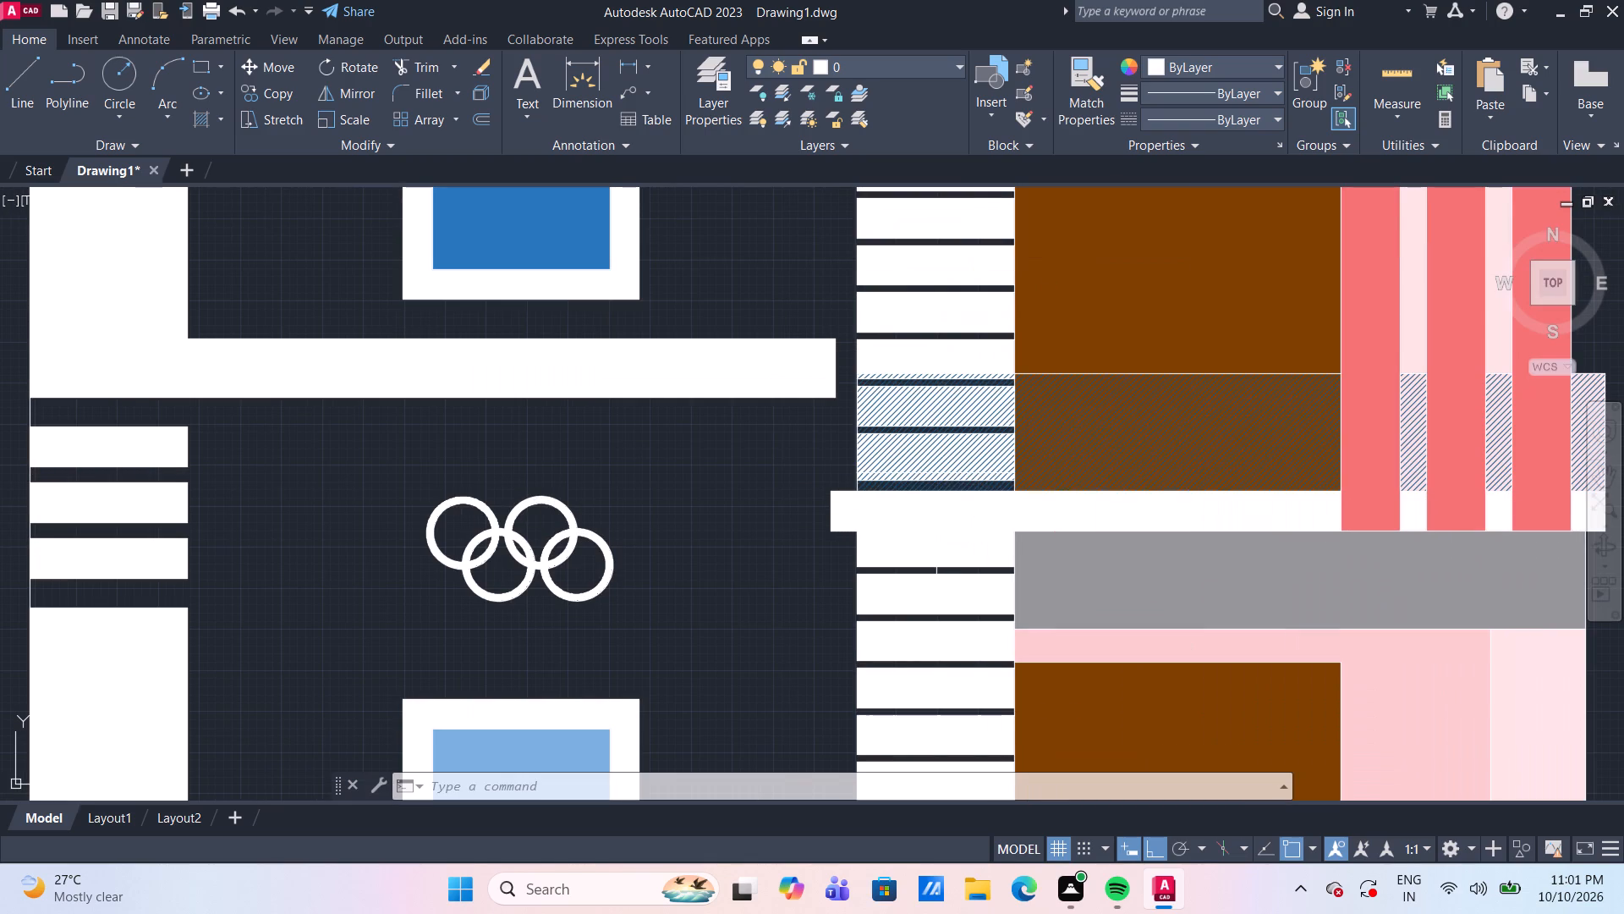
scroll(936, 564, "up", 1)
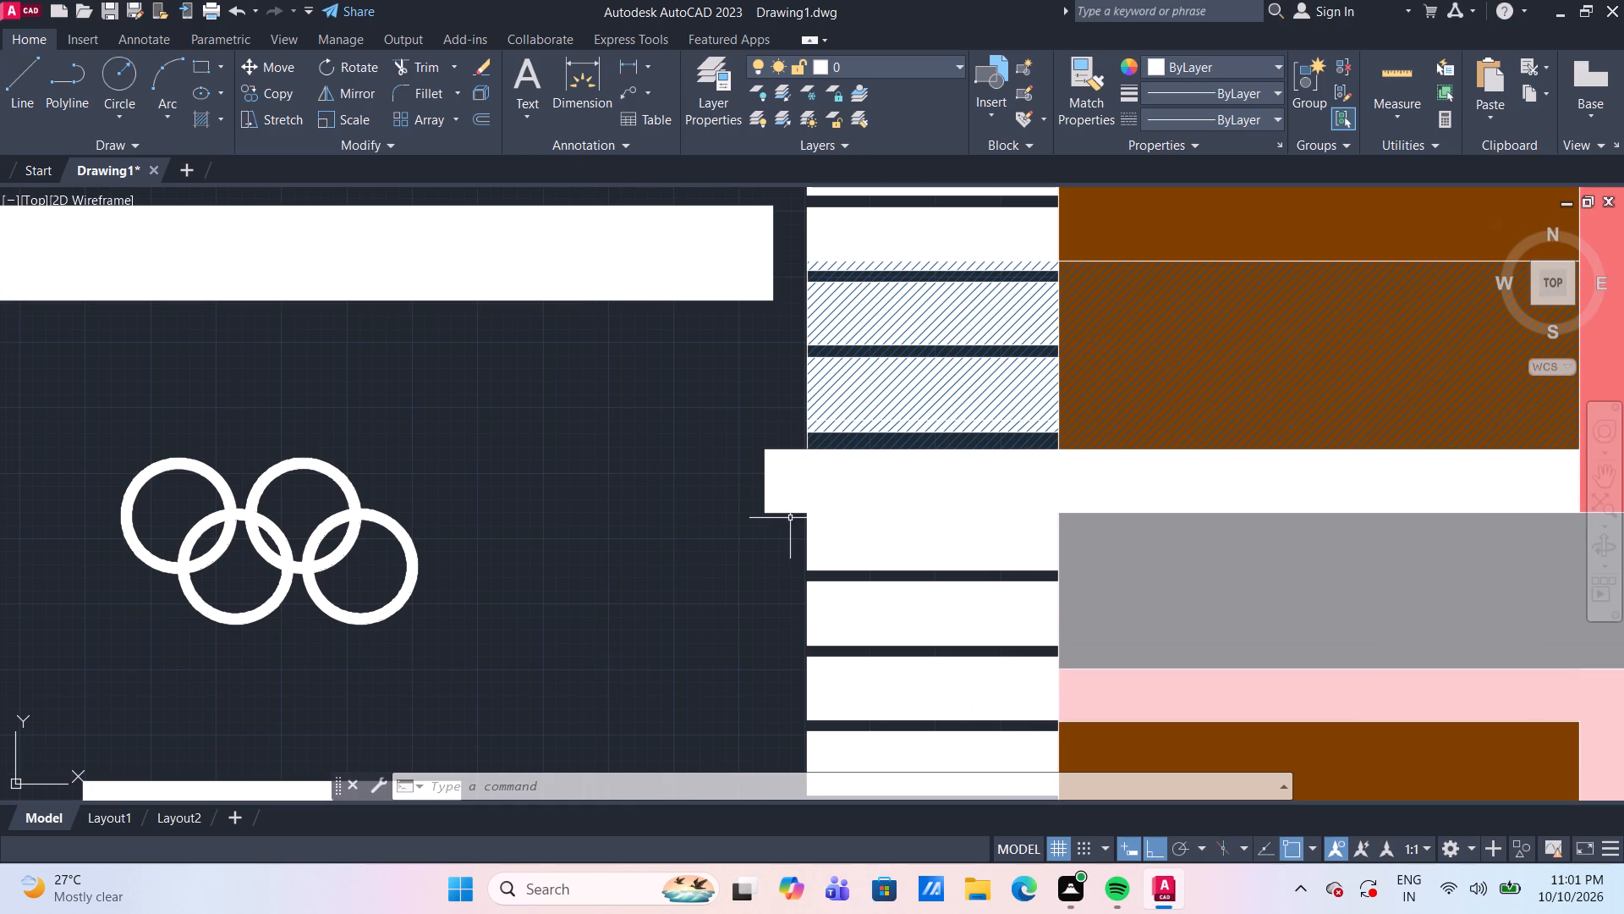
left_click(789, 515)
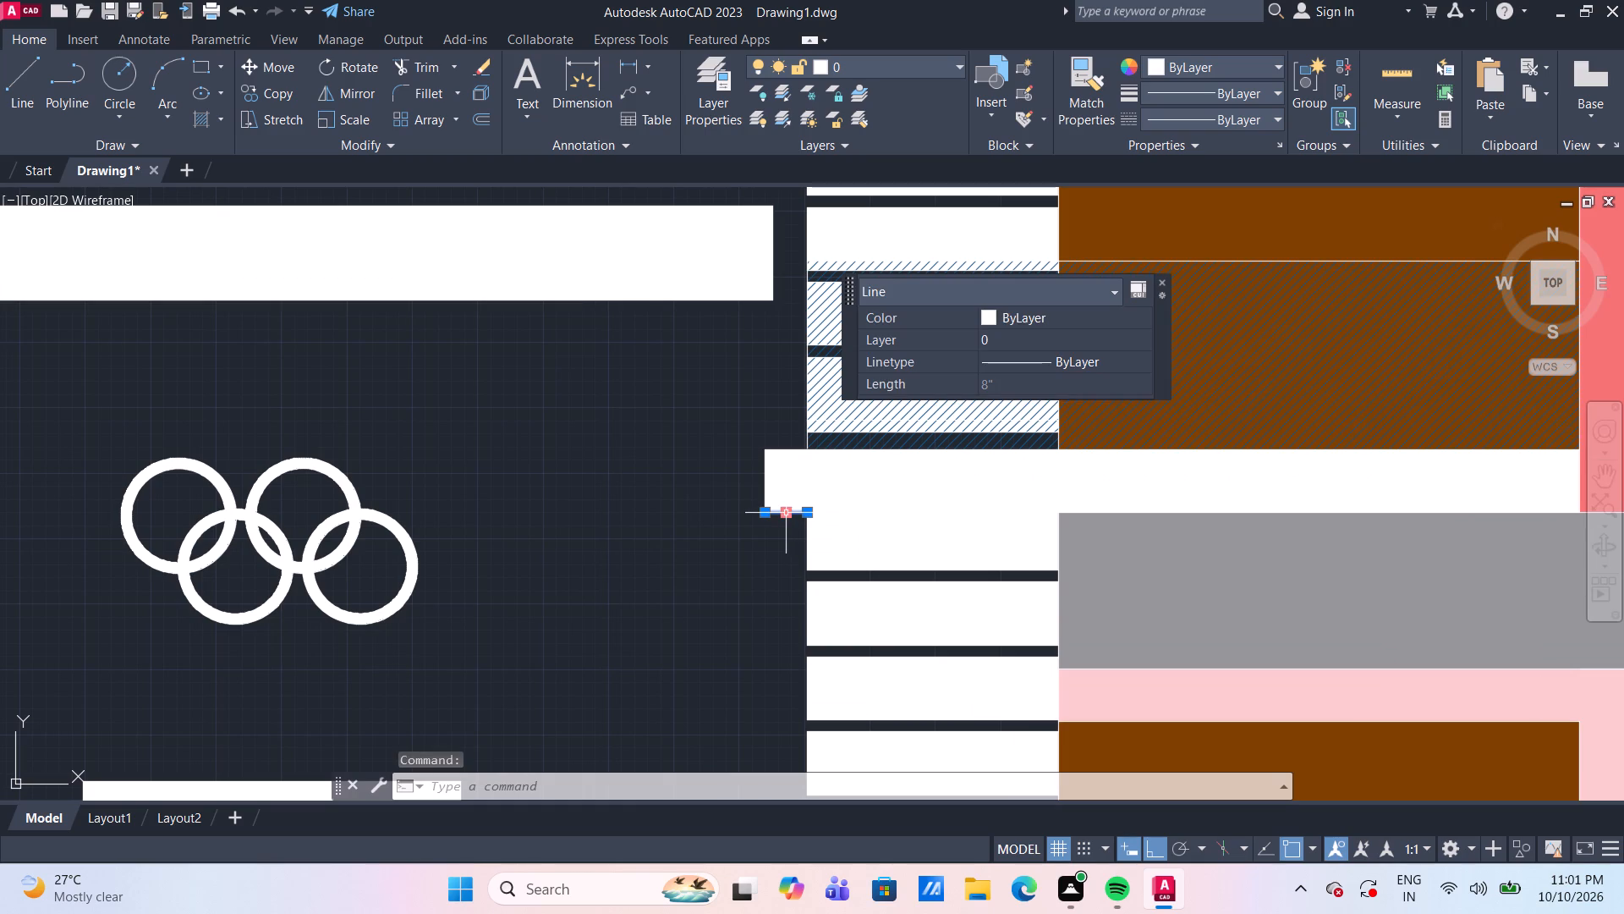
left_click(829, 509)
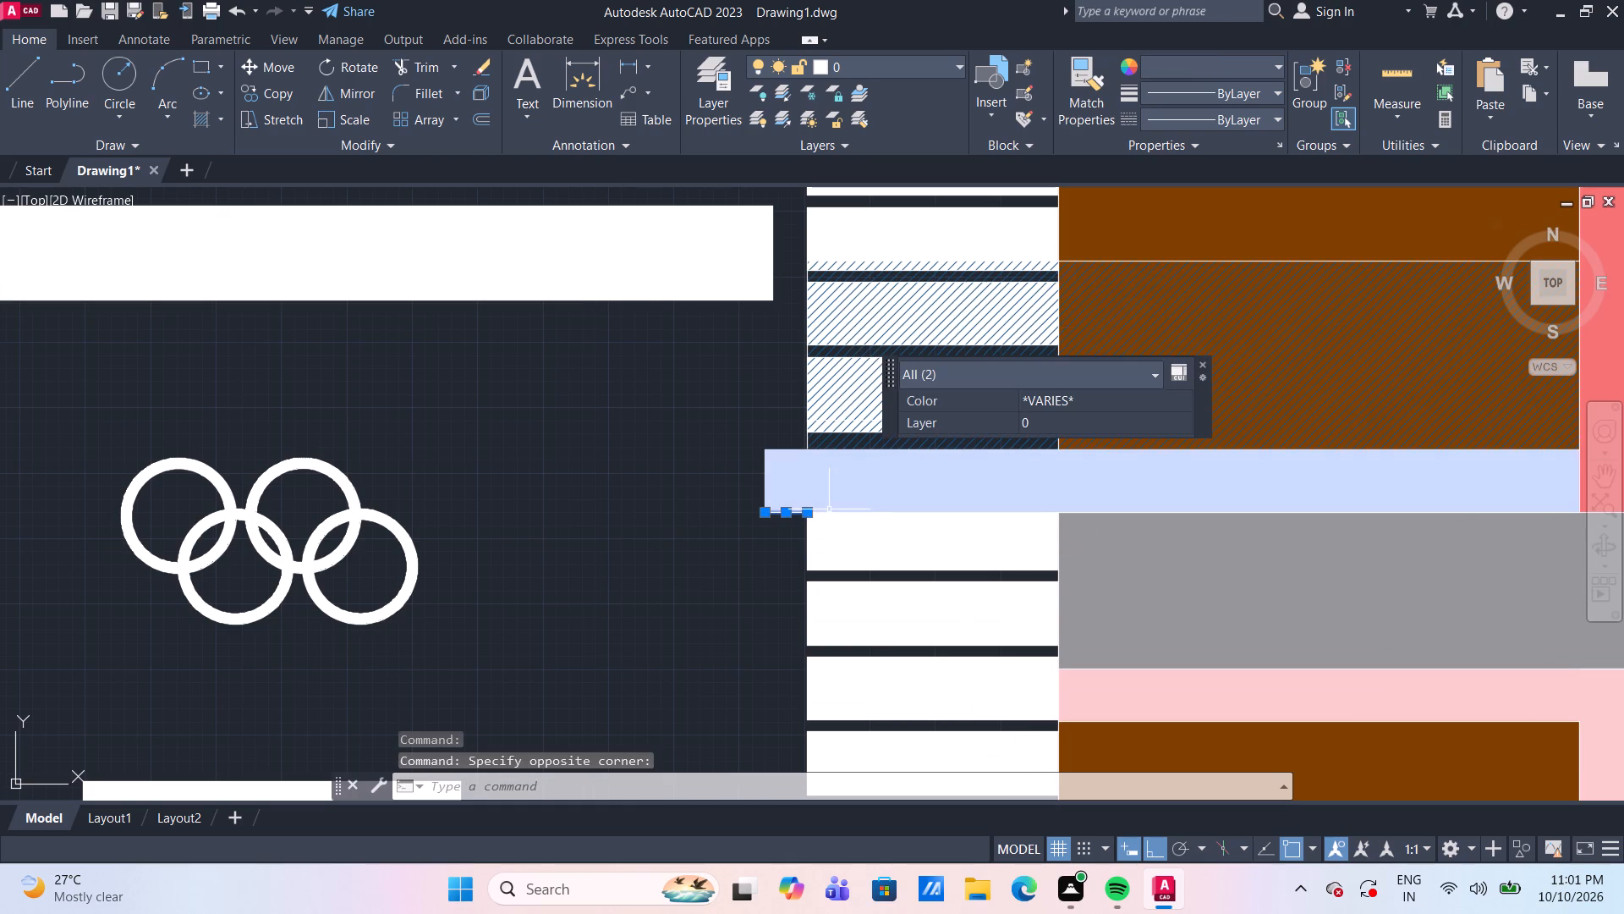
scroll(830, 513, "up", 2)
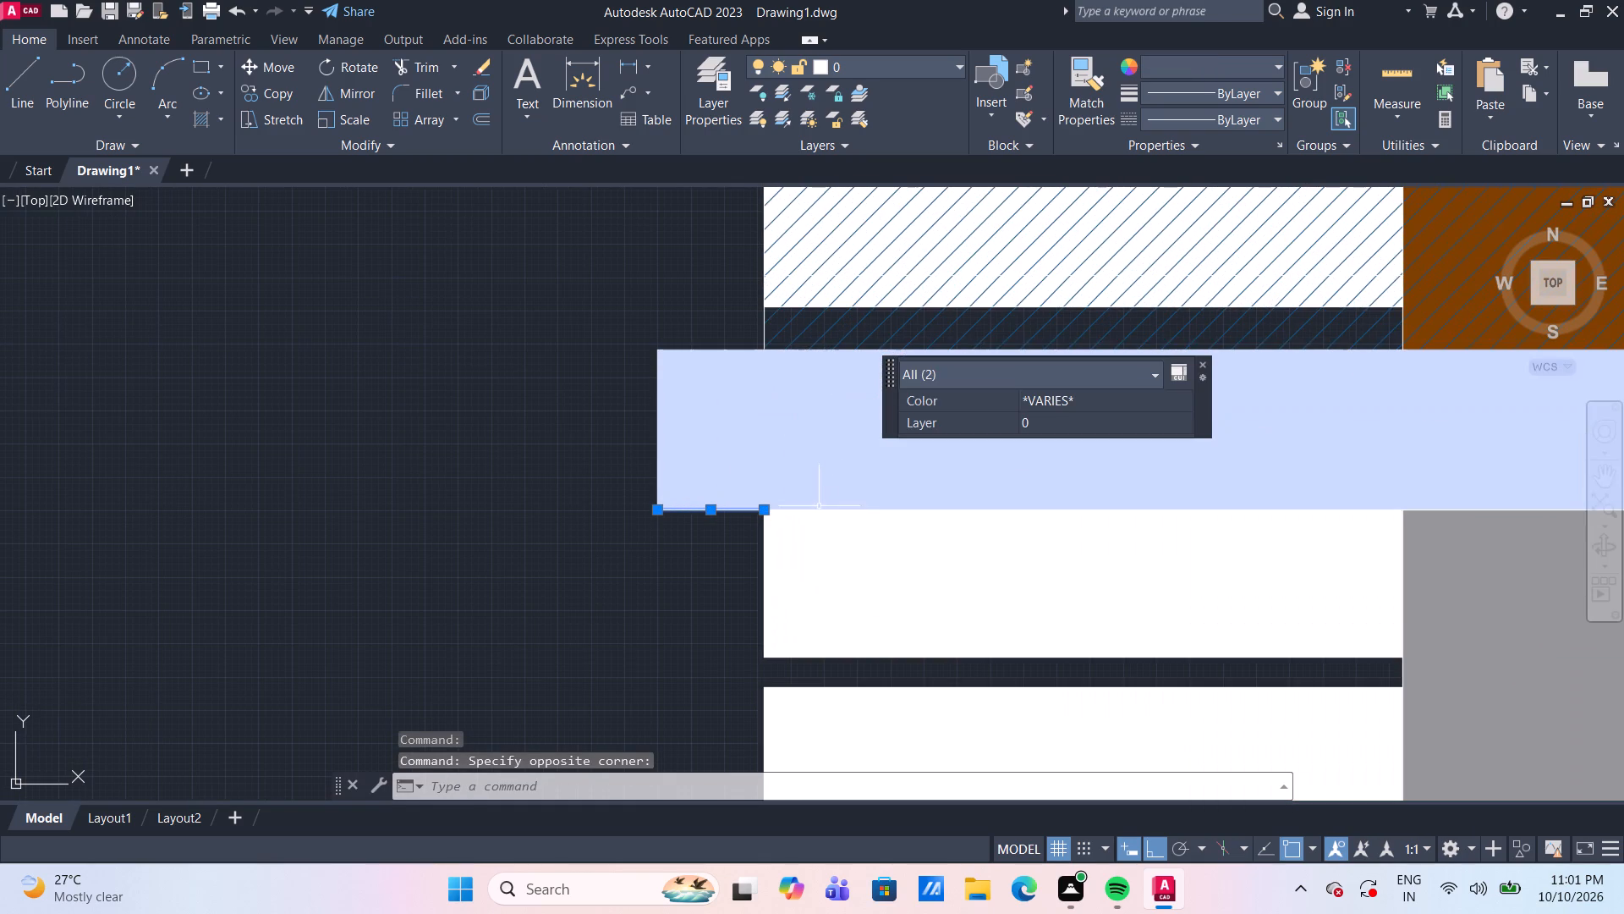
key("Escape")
Change the long line along the lower white band's bottom edge to color 8.
left_click(819, 509)
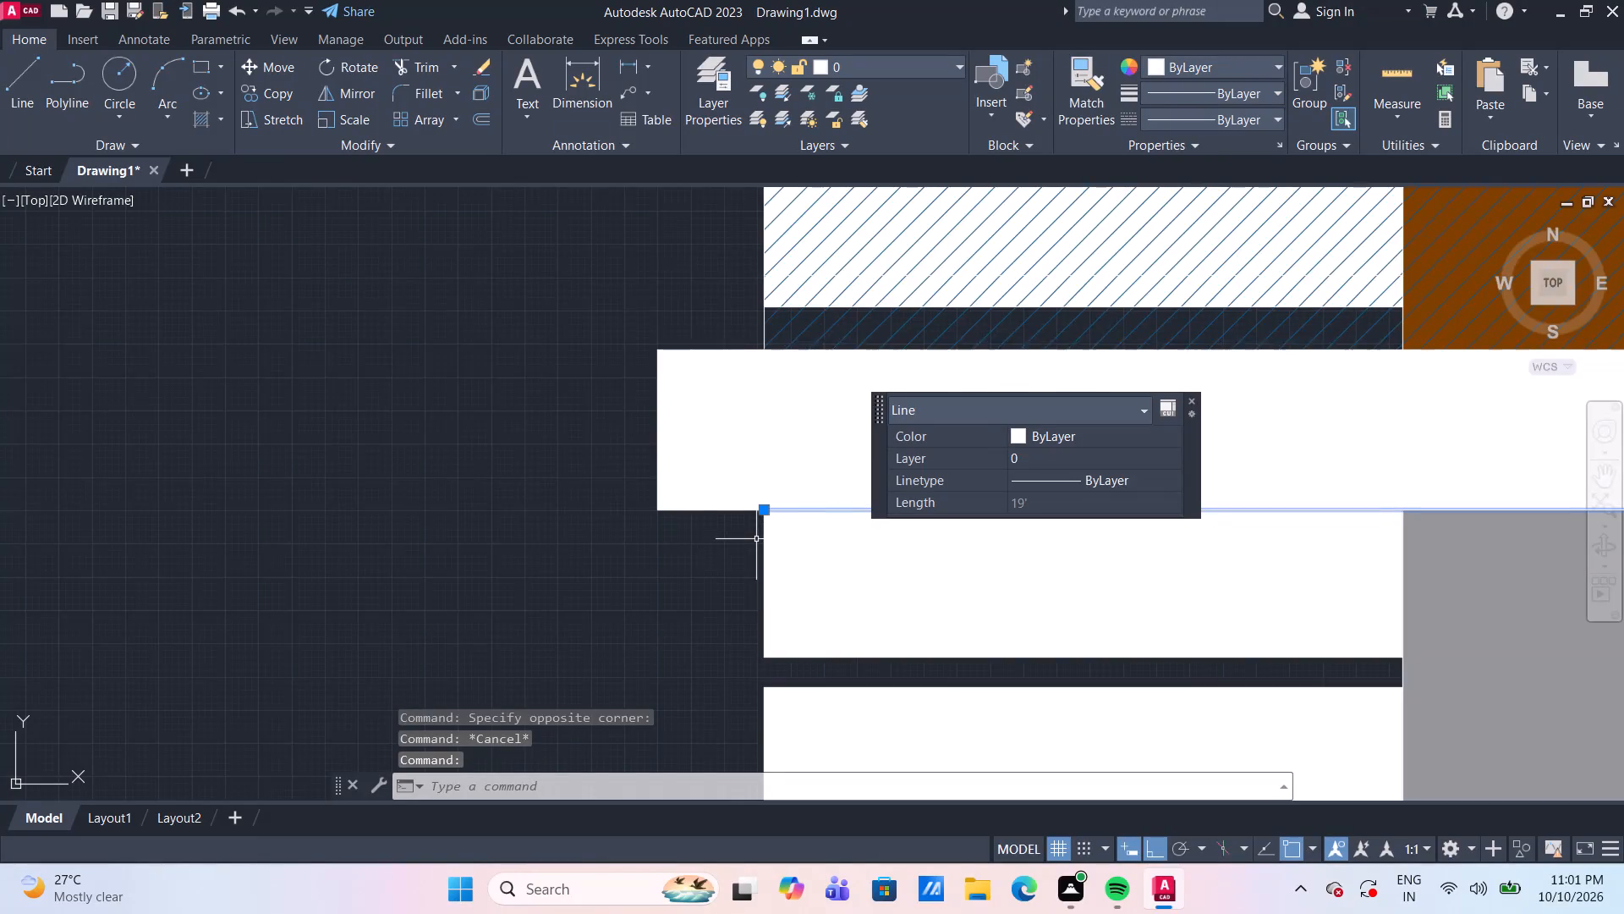
scroll(755, 540, "down", 2)
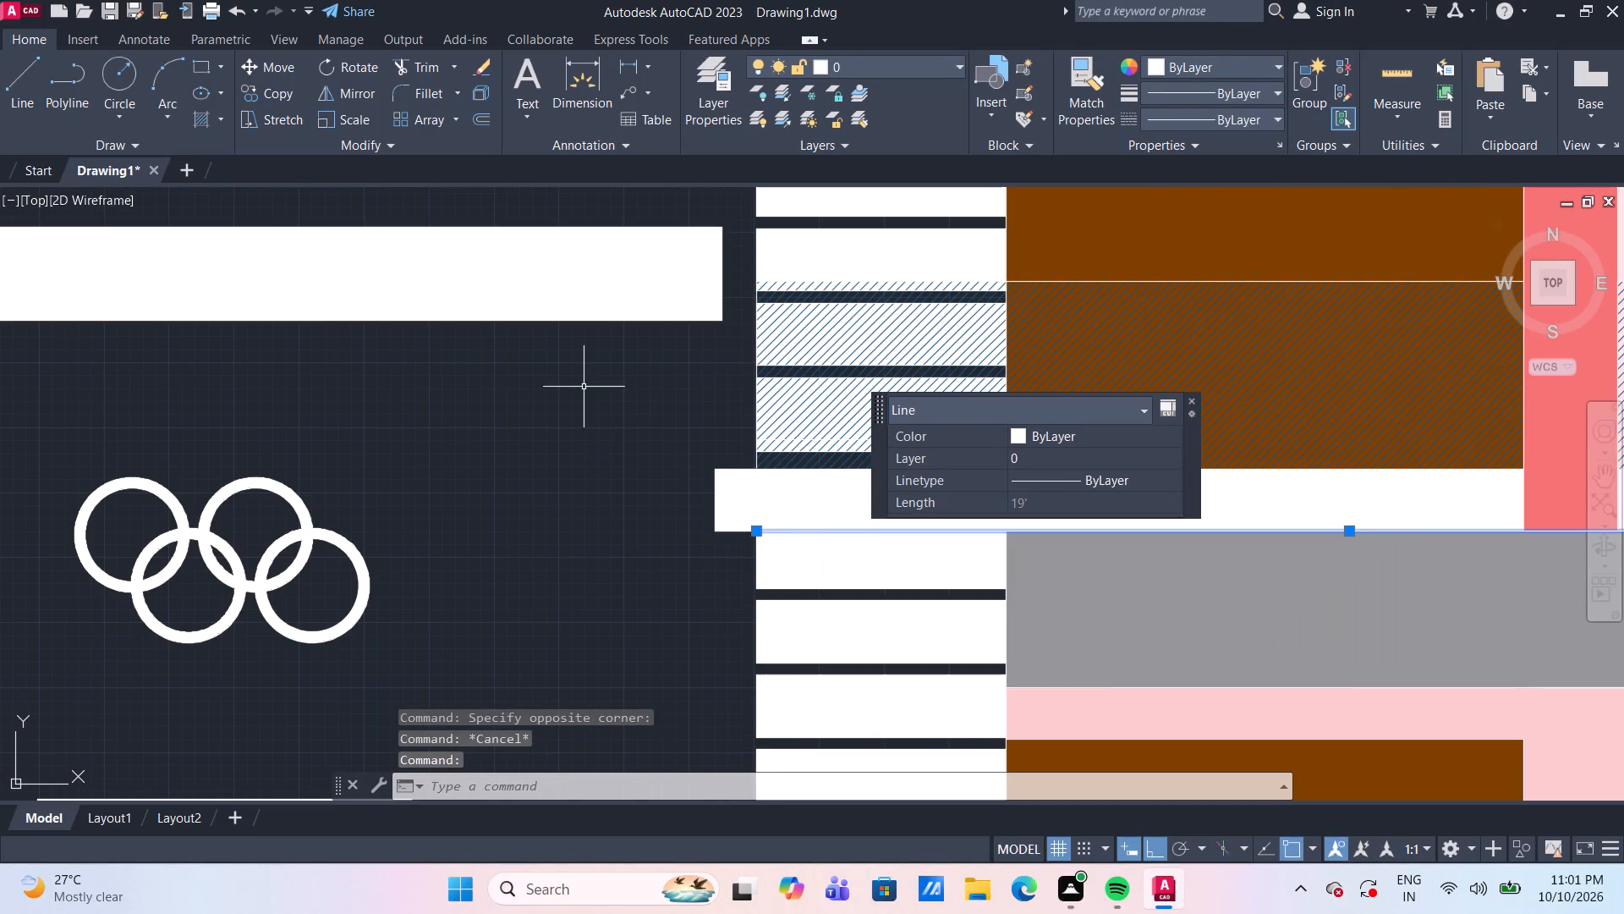
left_click(1100, 437)
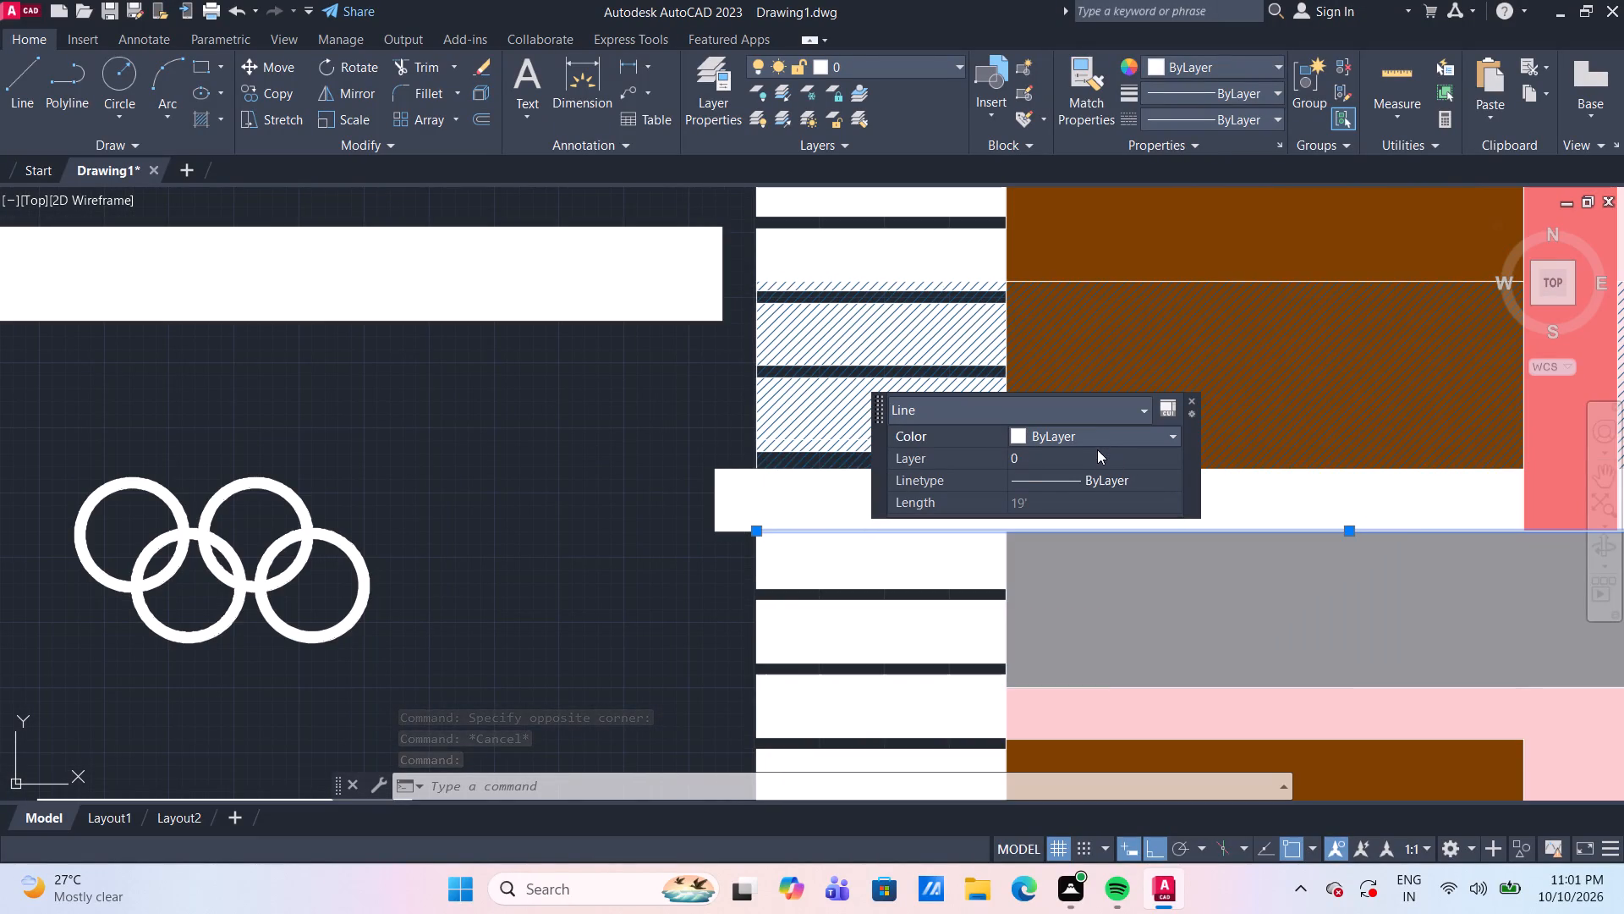
left_click(1081, 480)
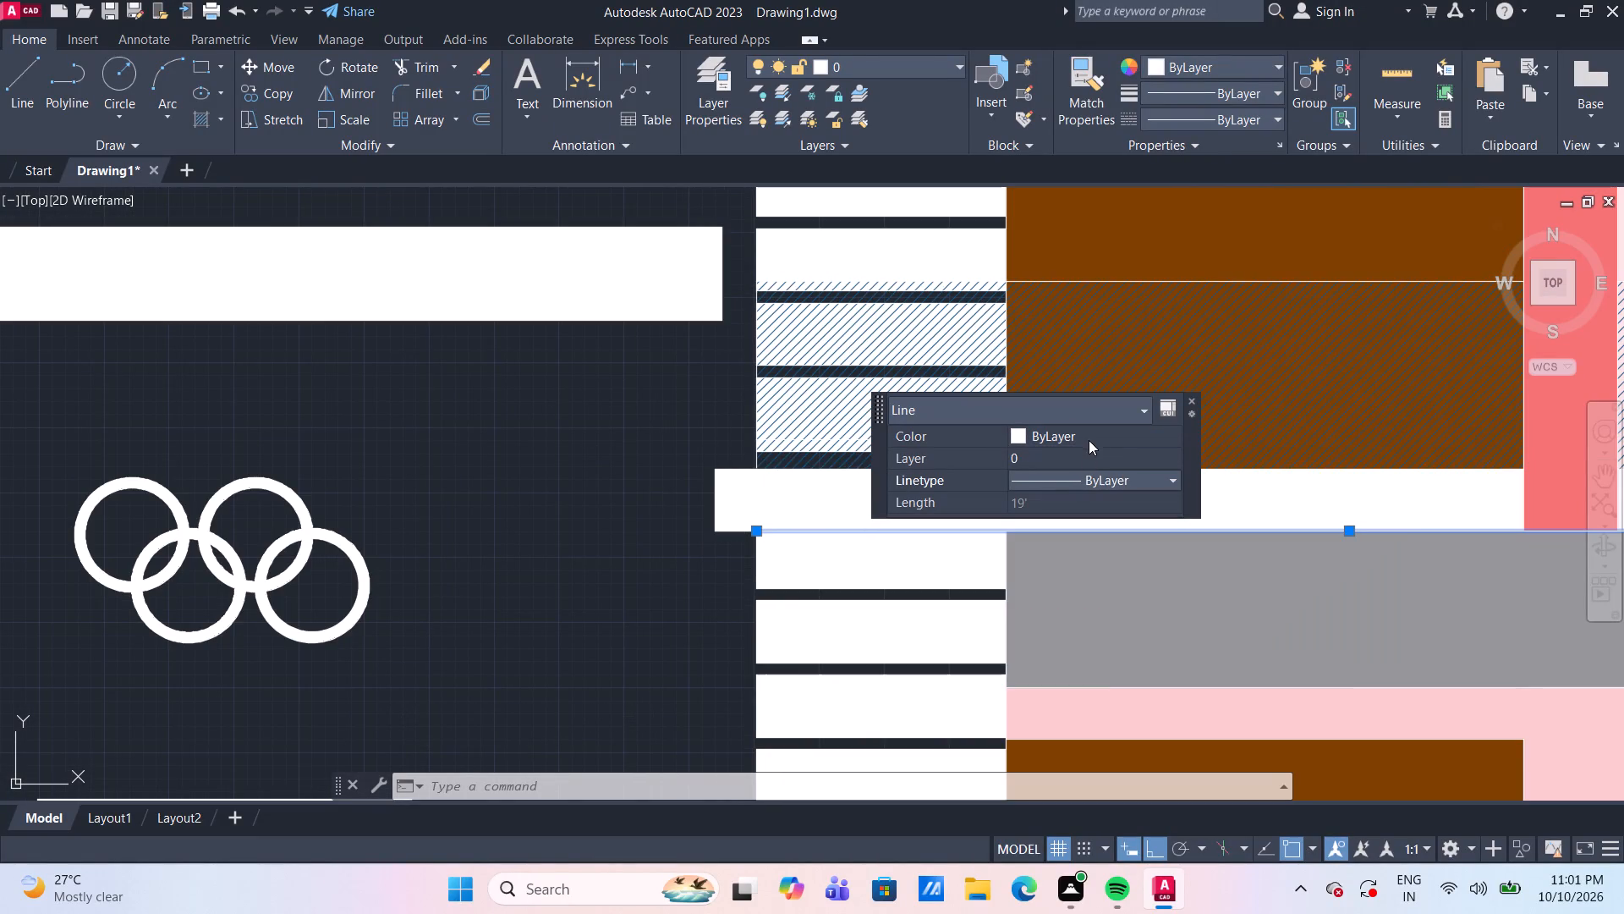
double_click(1089, 438)
scroll(1094, 540, "down", 1)
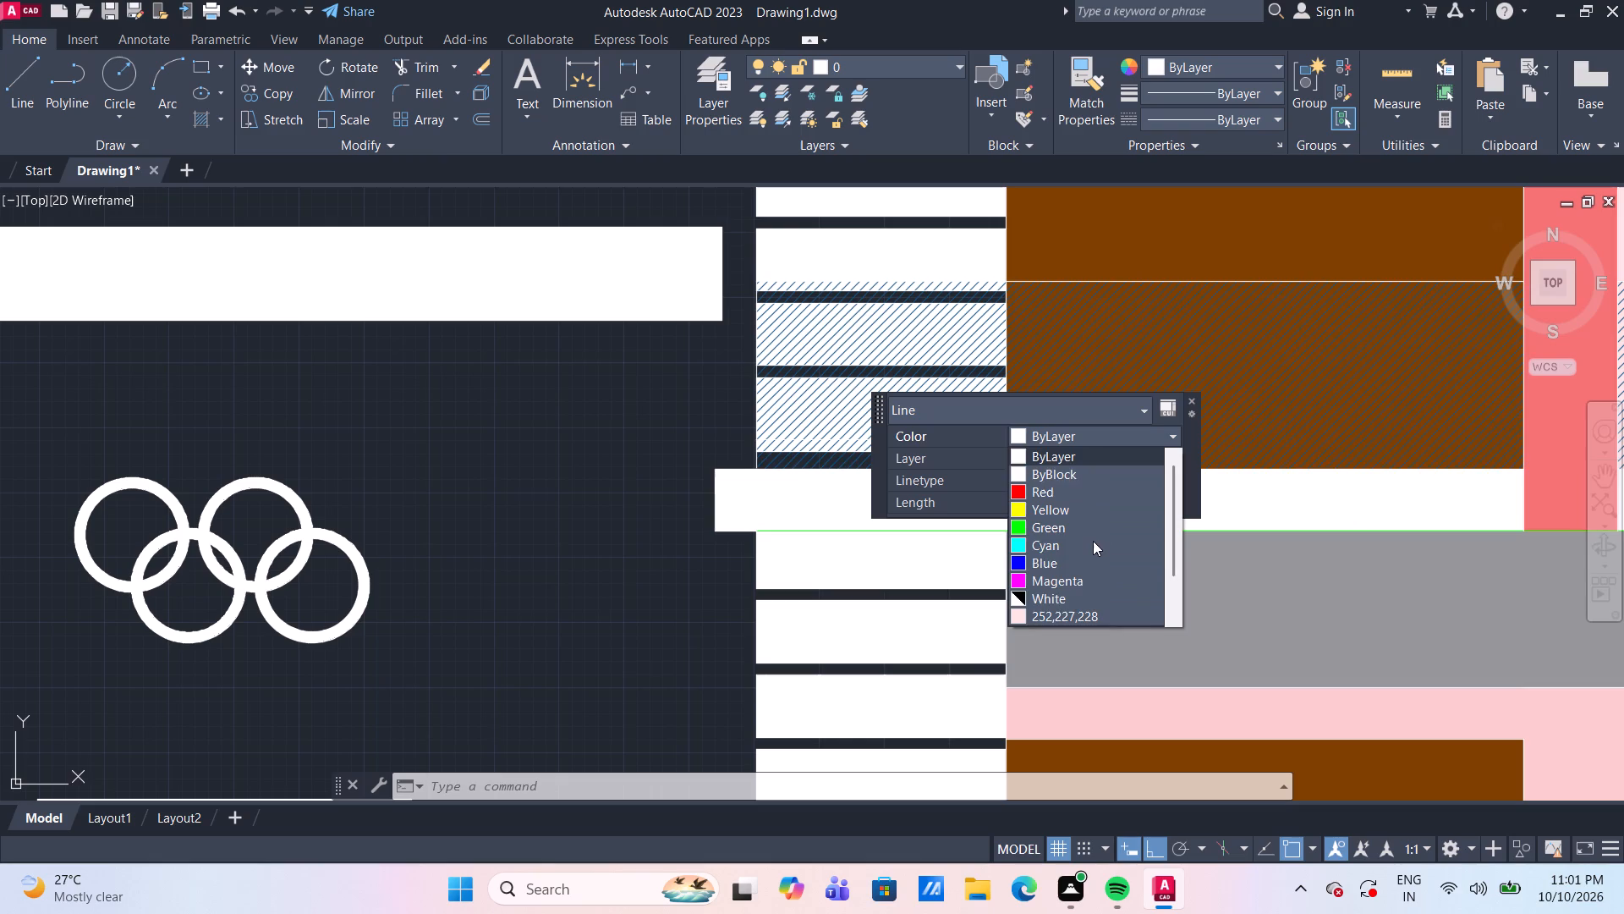
scroll(1093, 541, "down", 7)
scroll(1091, 567, "up", 7)
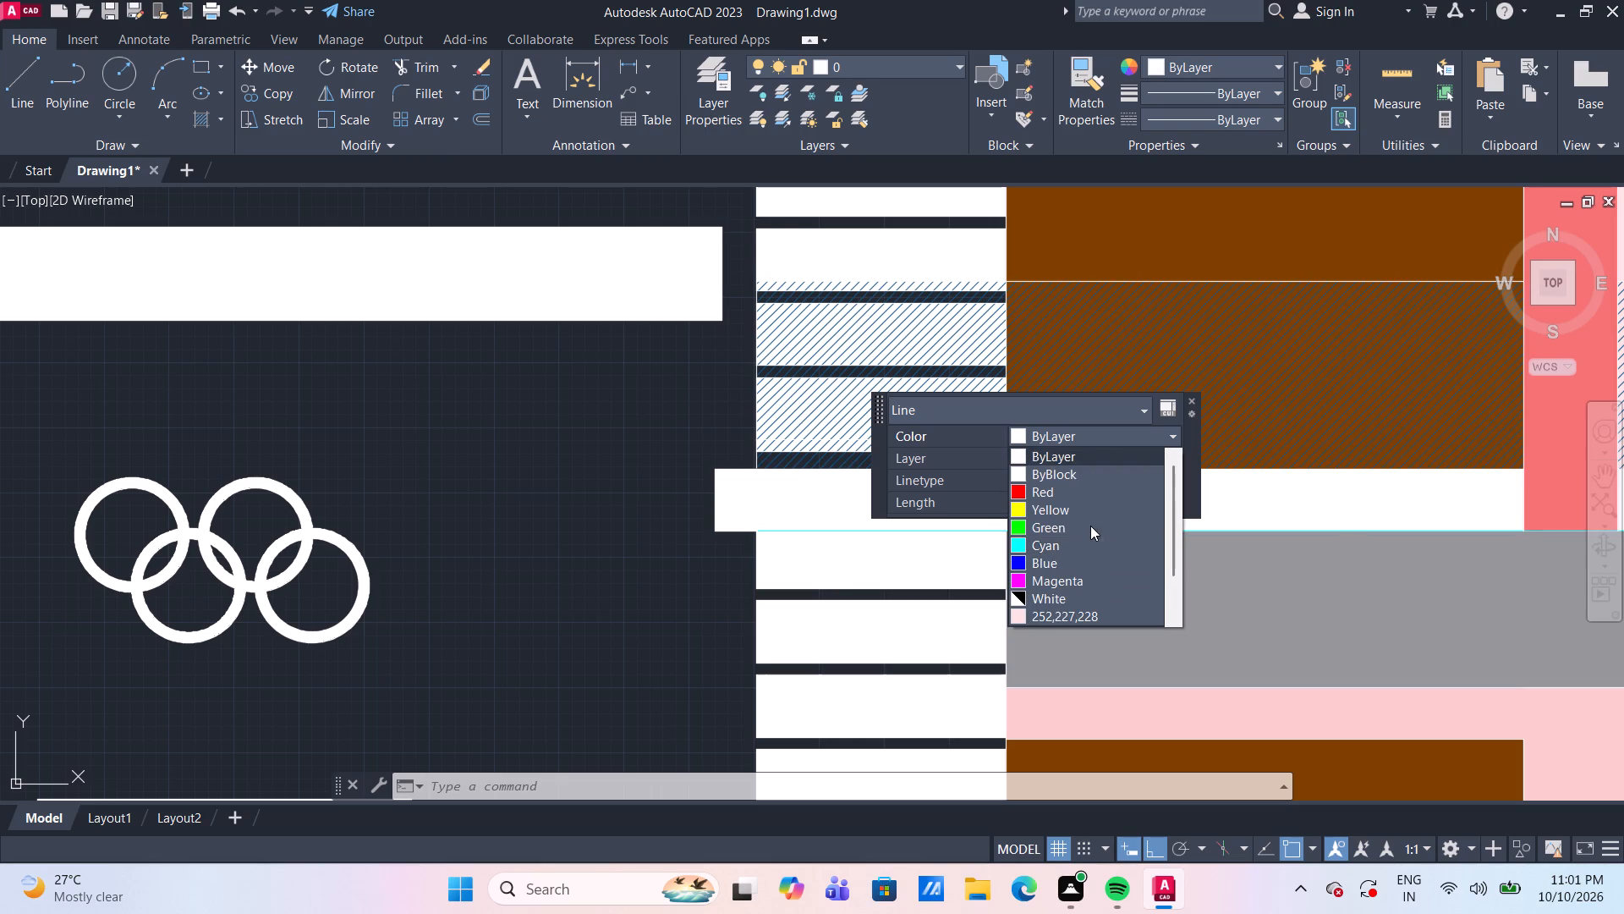
scroll(1090, 526, "up", 2)
scroll(1090, 515, "down", 15)
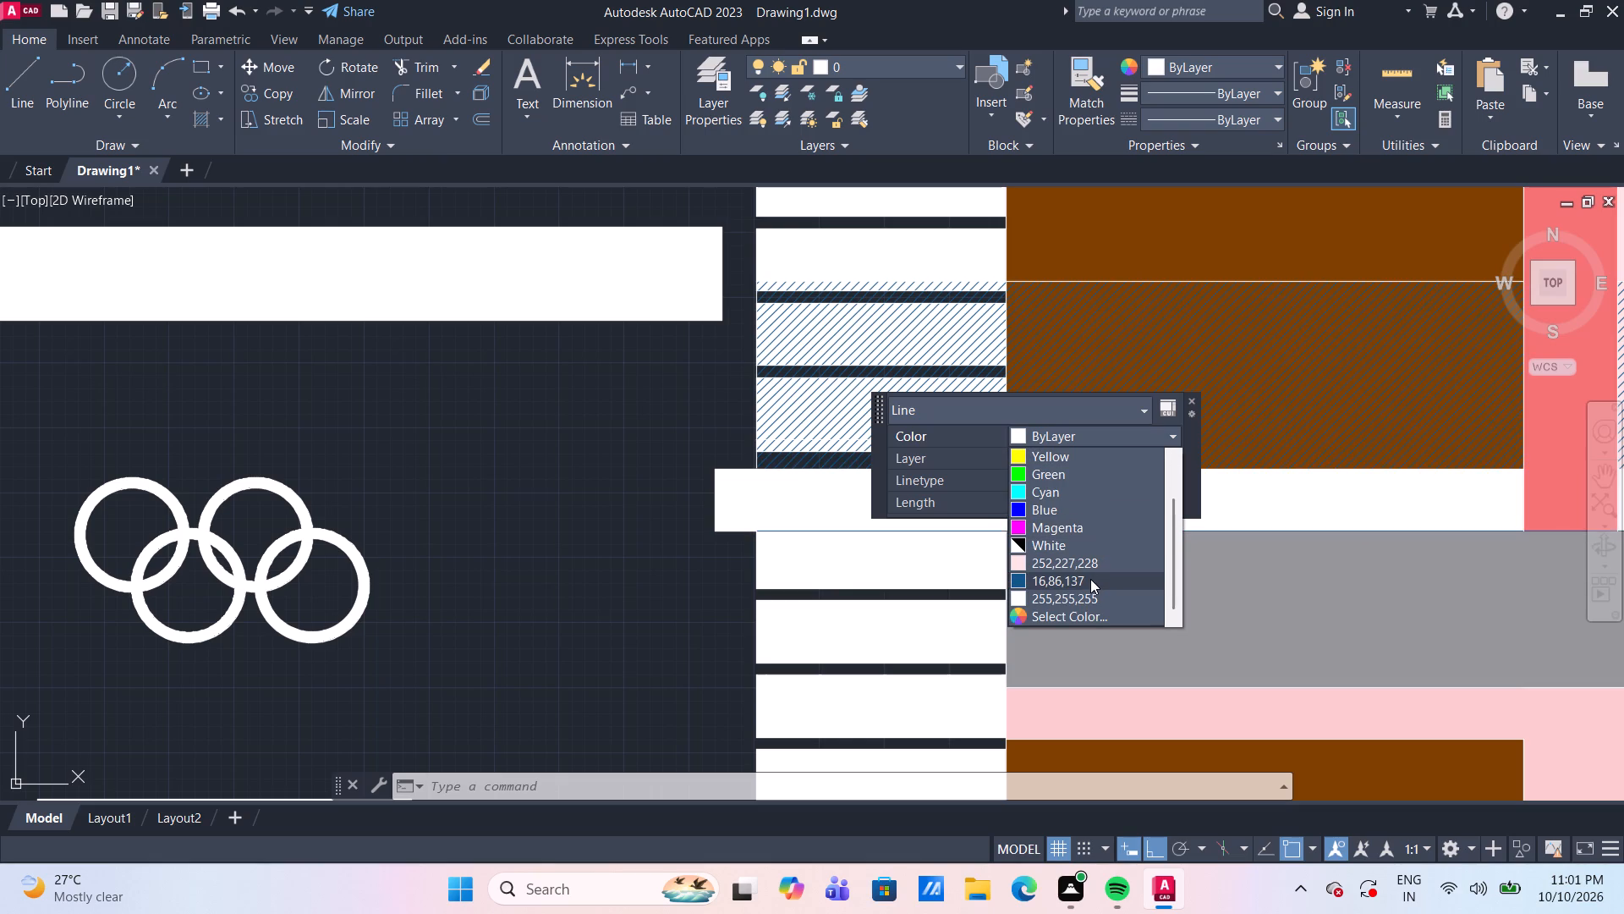
left_click(1089, 619)
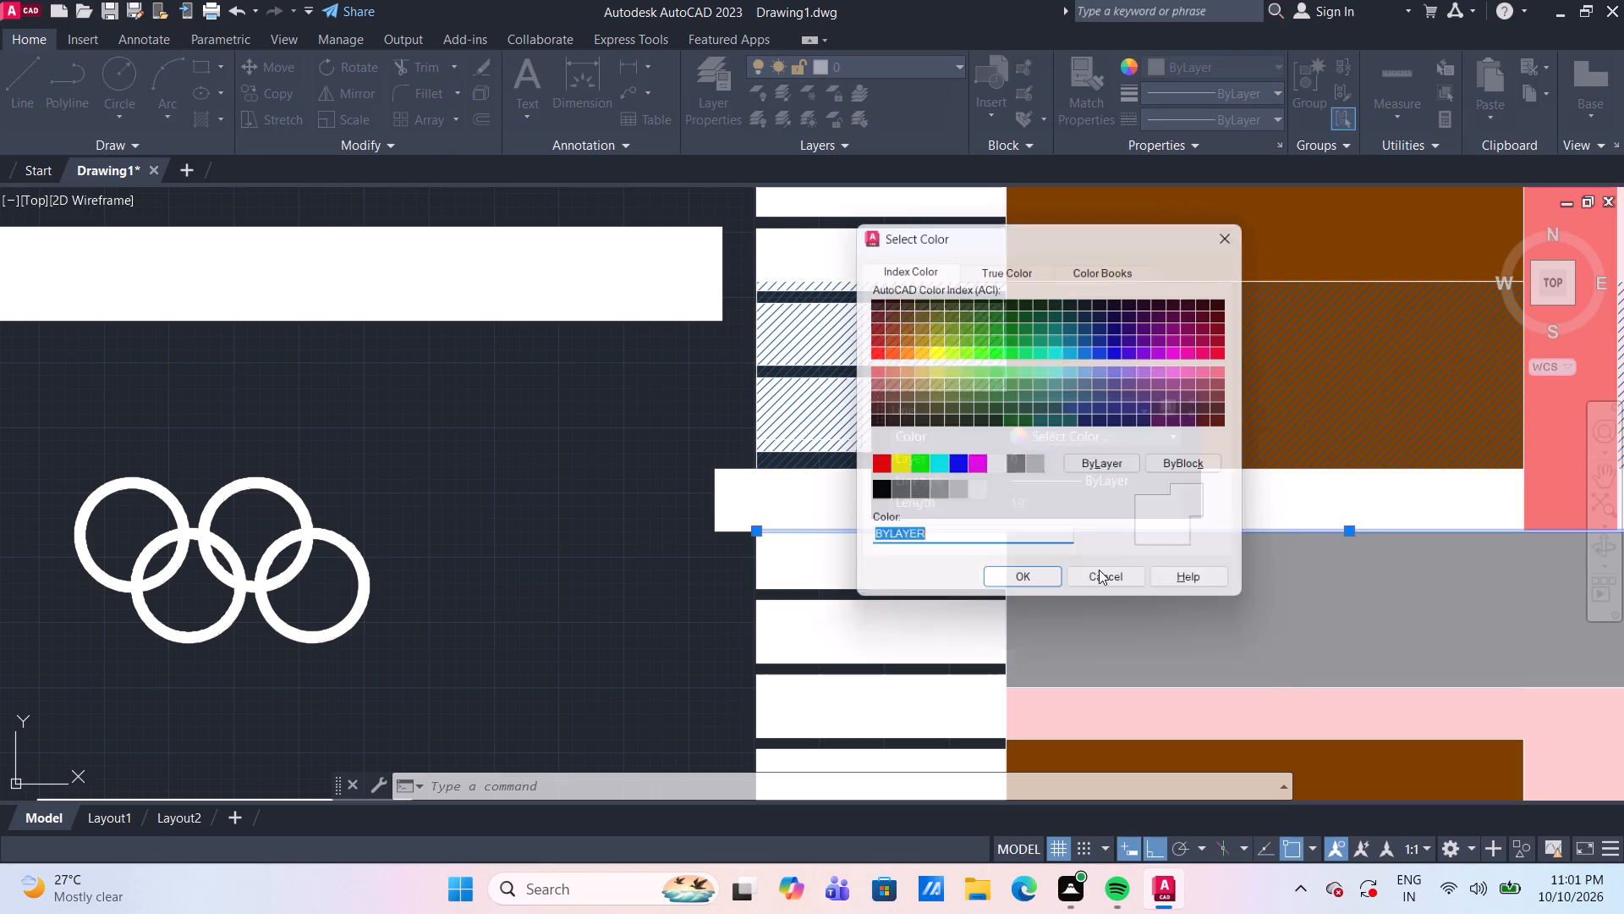
left_click(1018, 469)
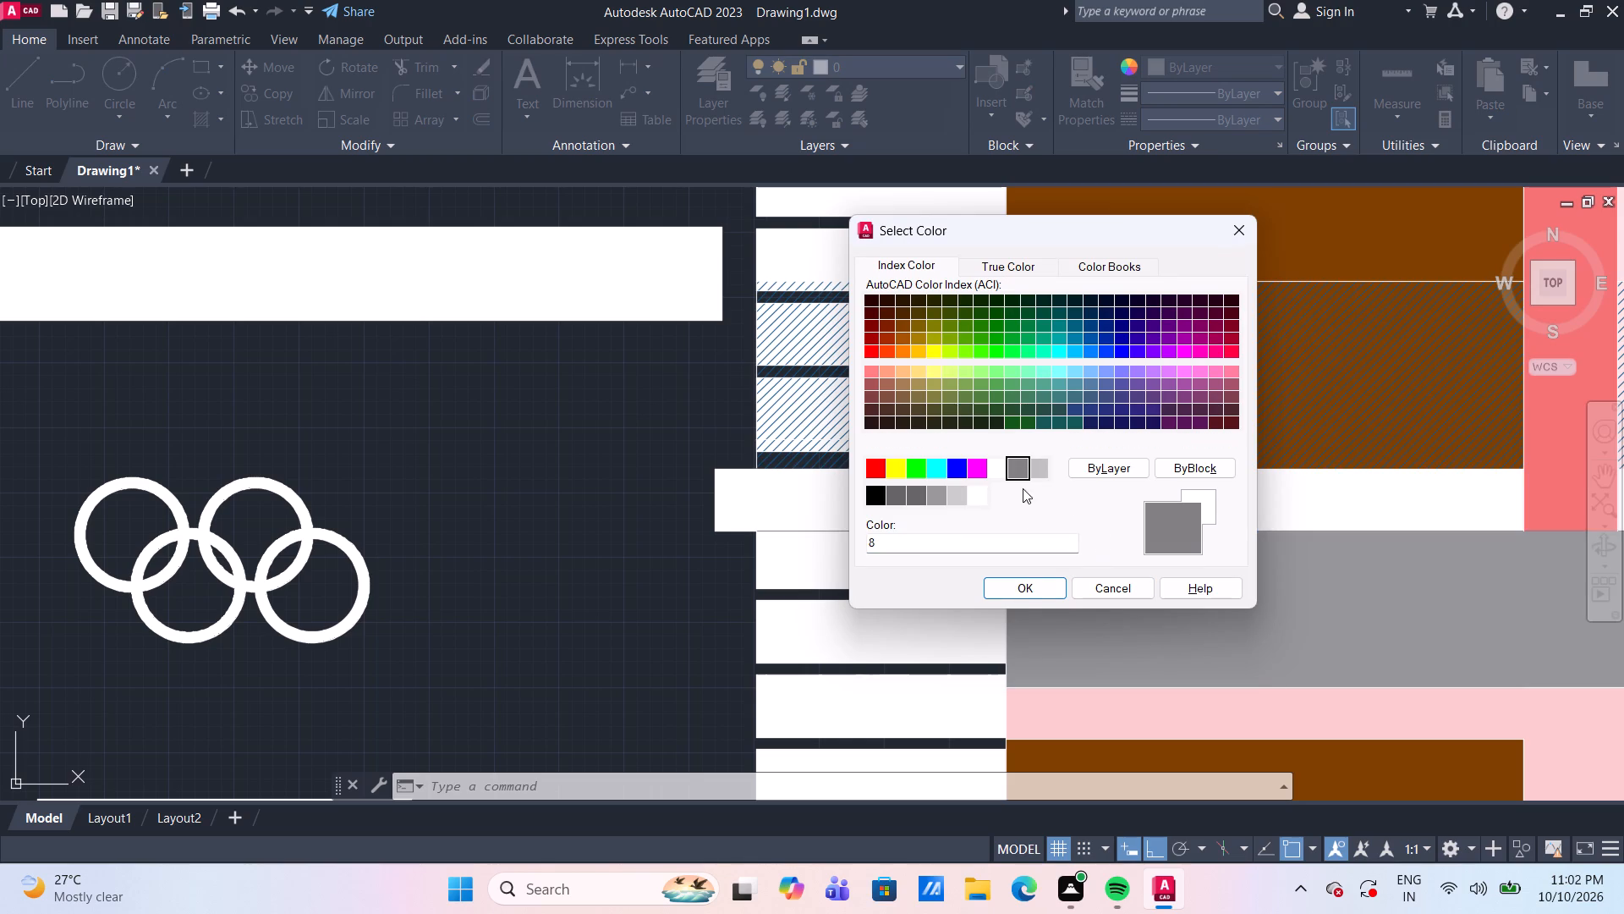
left_click(1025, 584)
key("Escape")
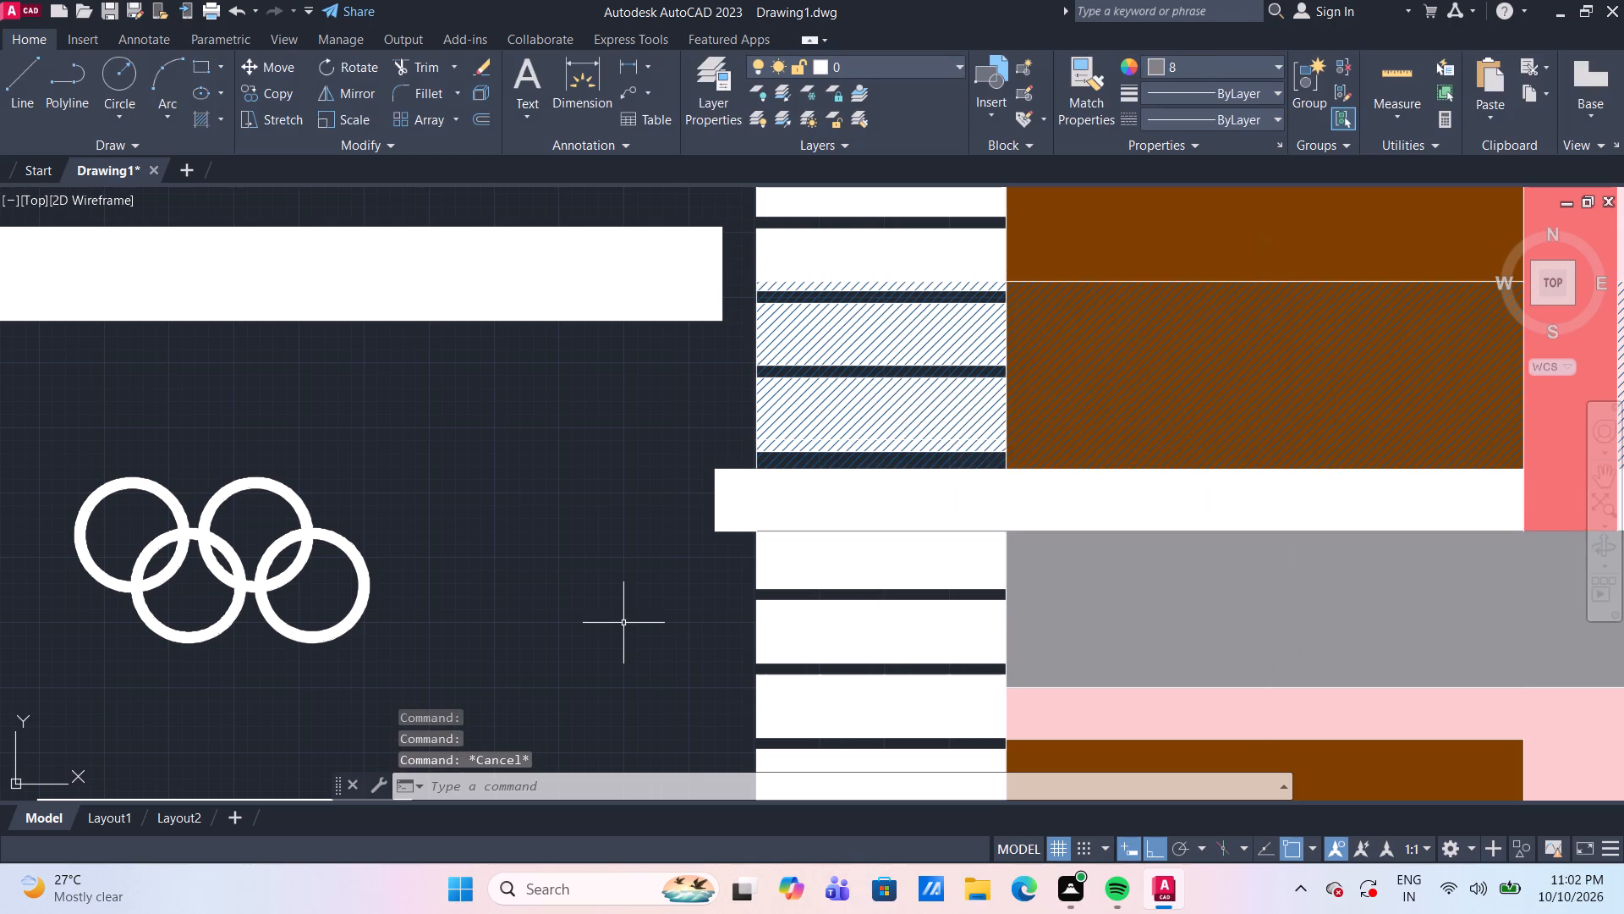
Change the long lines along the top and bottom edges of the upper white band to color 8.
scroll(623, 623, "down", 3)
middle_click_drag(1262, 673, 1281, 655)
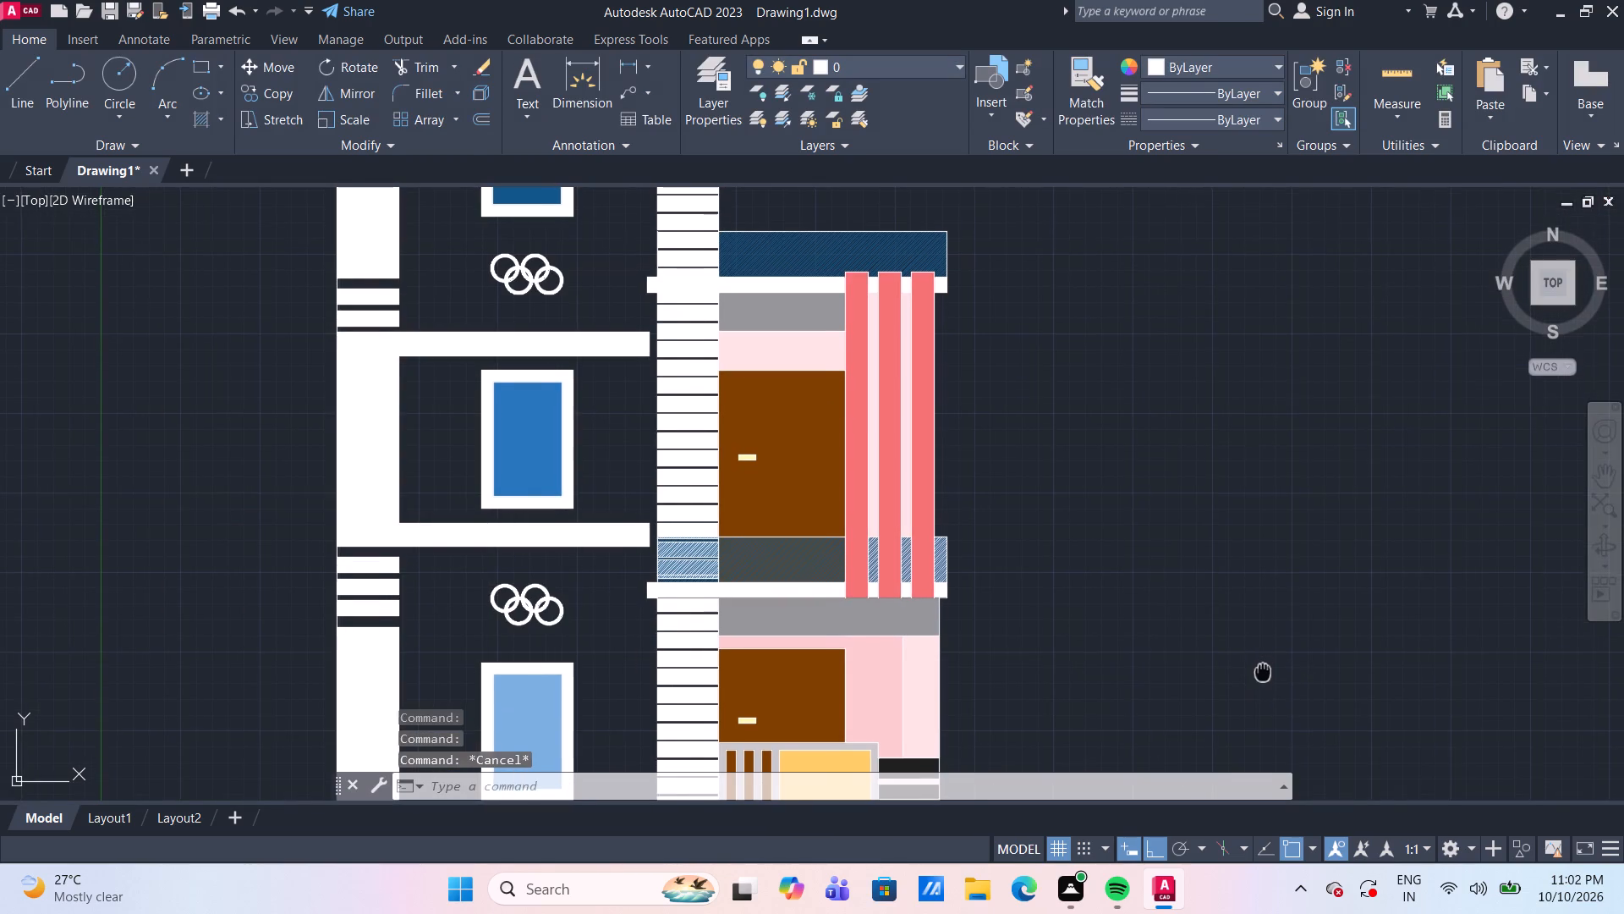
middle_click_drag(1281, 655, 1340, 708)
scroll(857, 328, "up", 3)
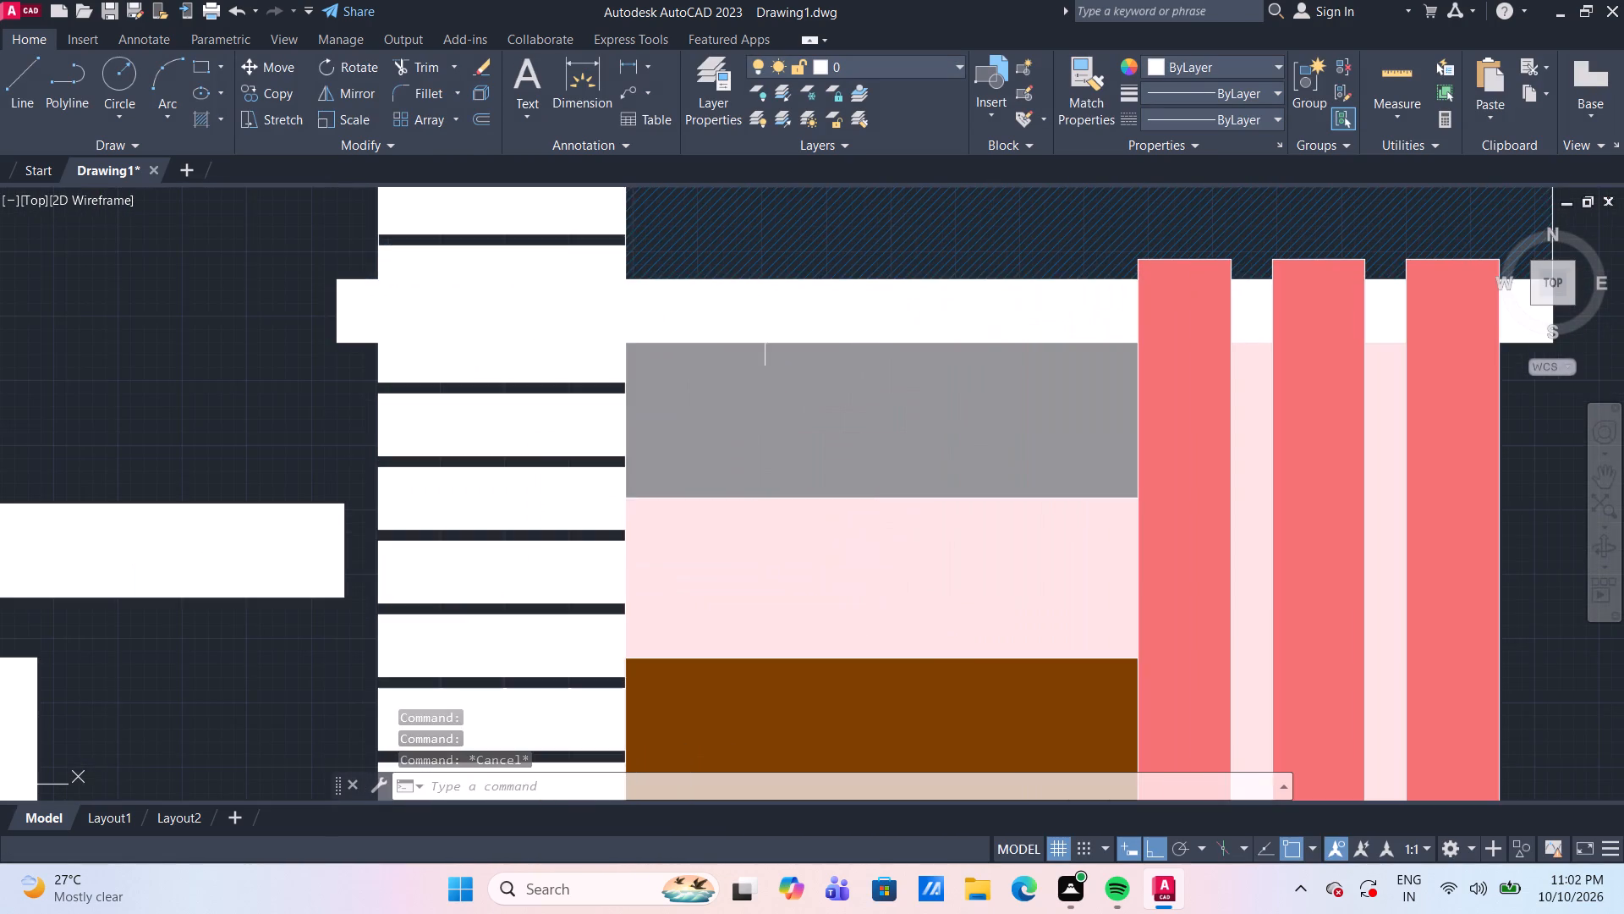
scroll(694, 320, "up", 1)
middle_click_drag(695, 320, 849, 420)
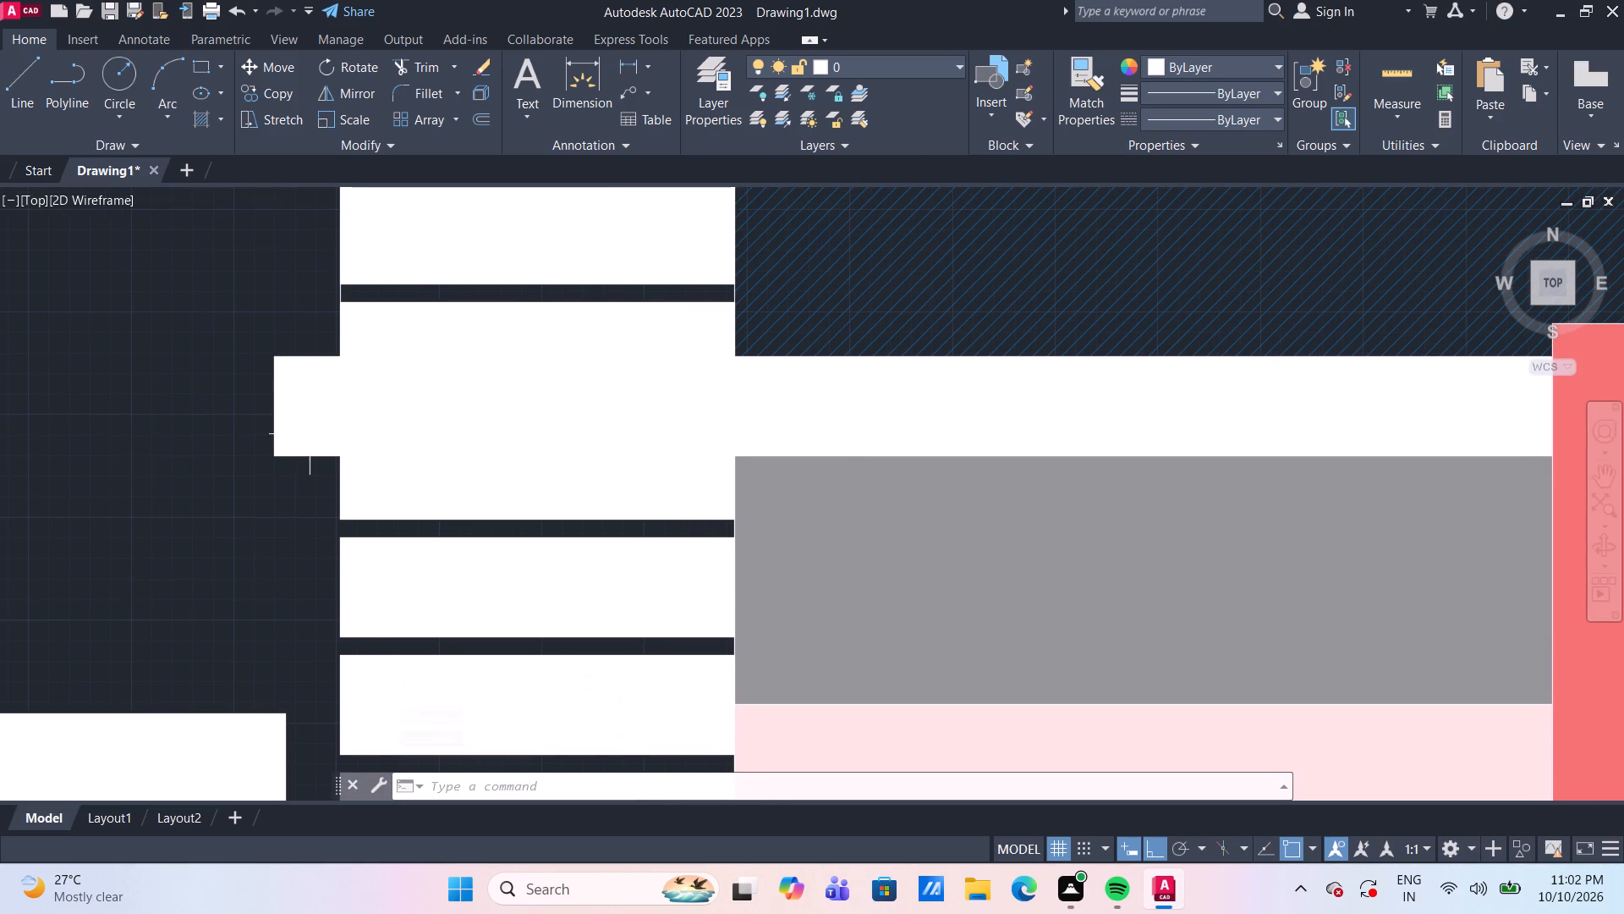
left_click(284, 457)
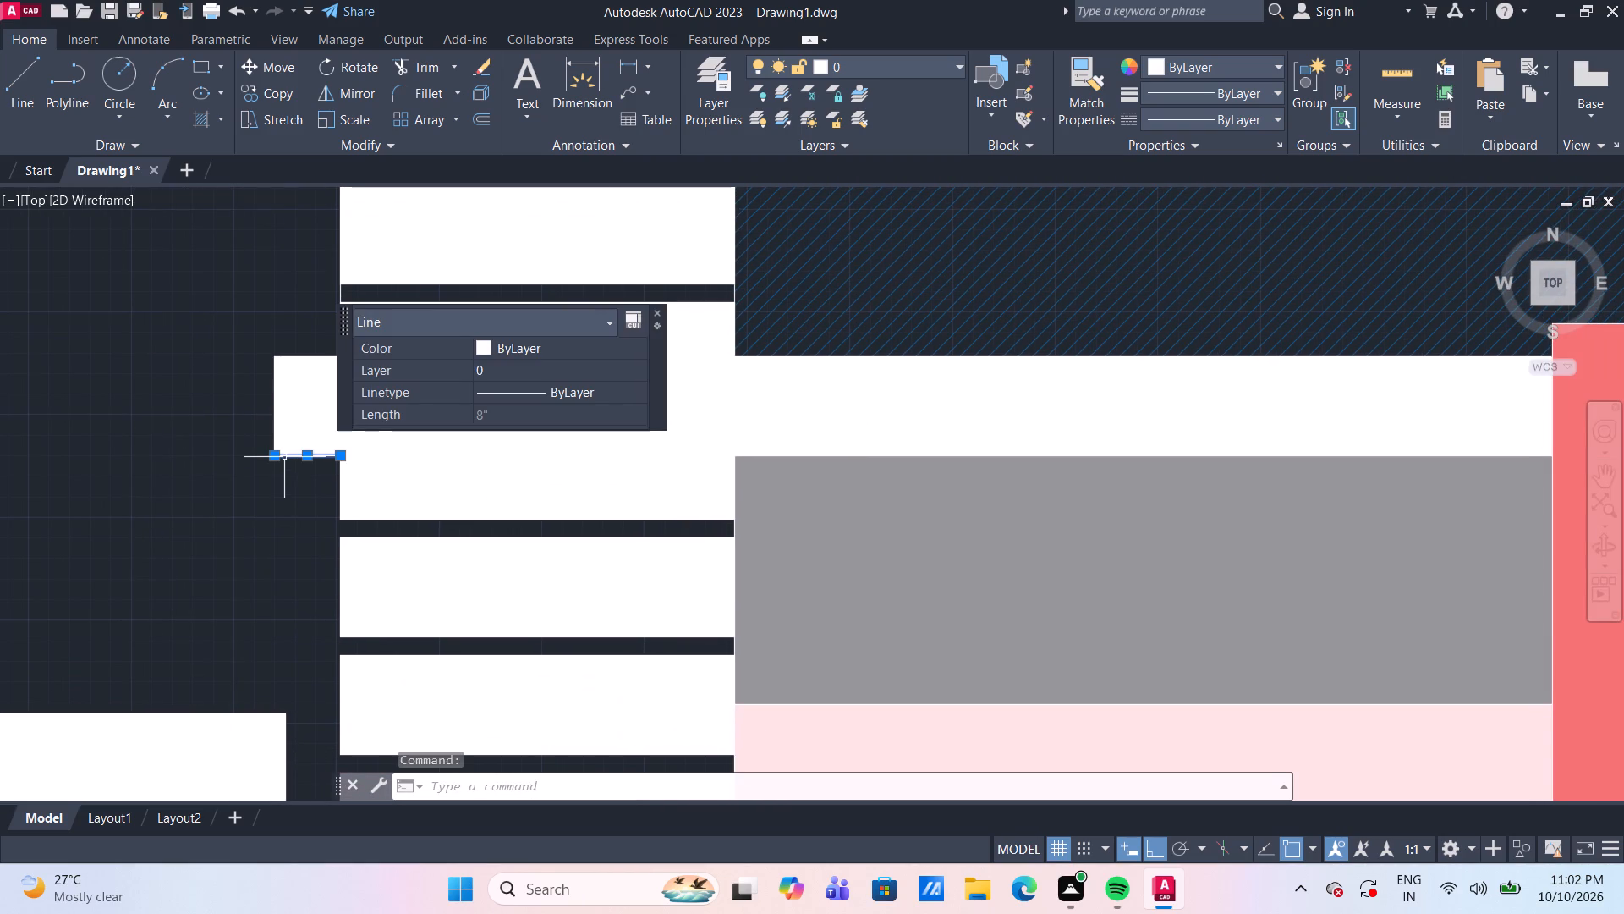
key("Escape")
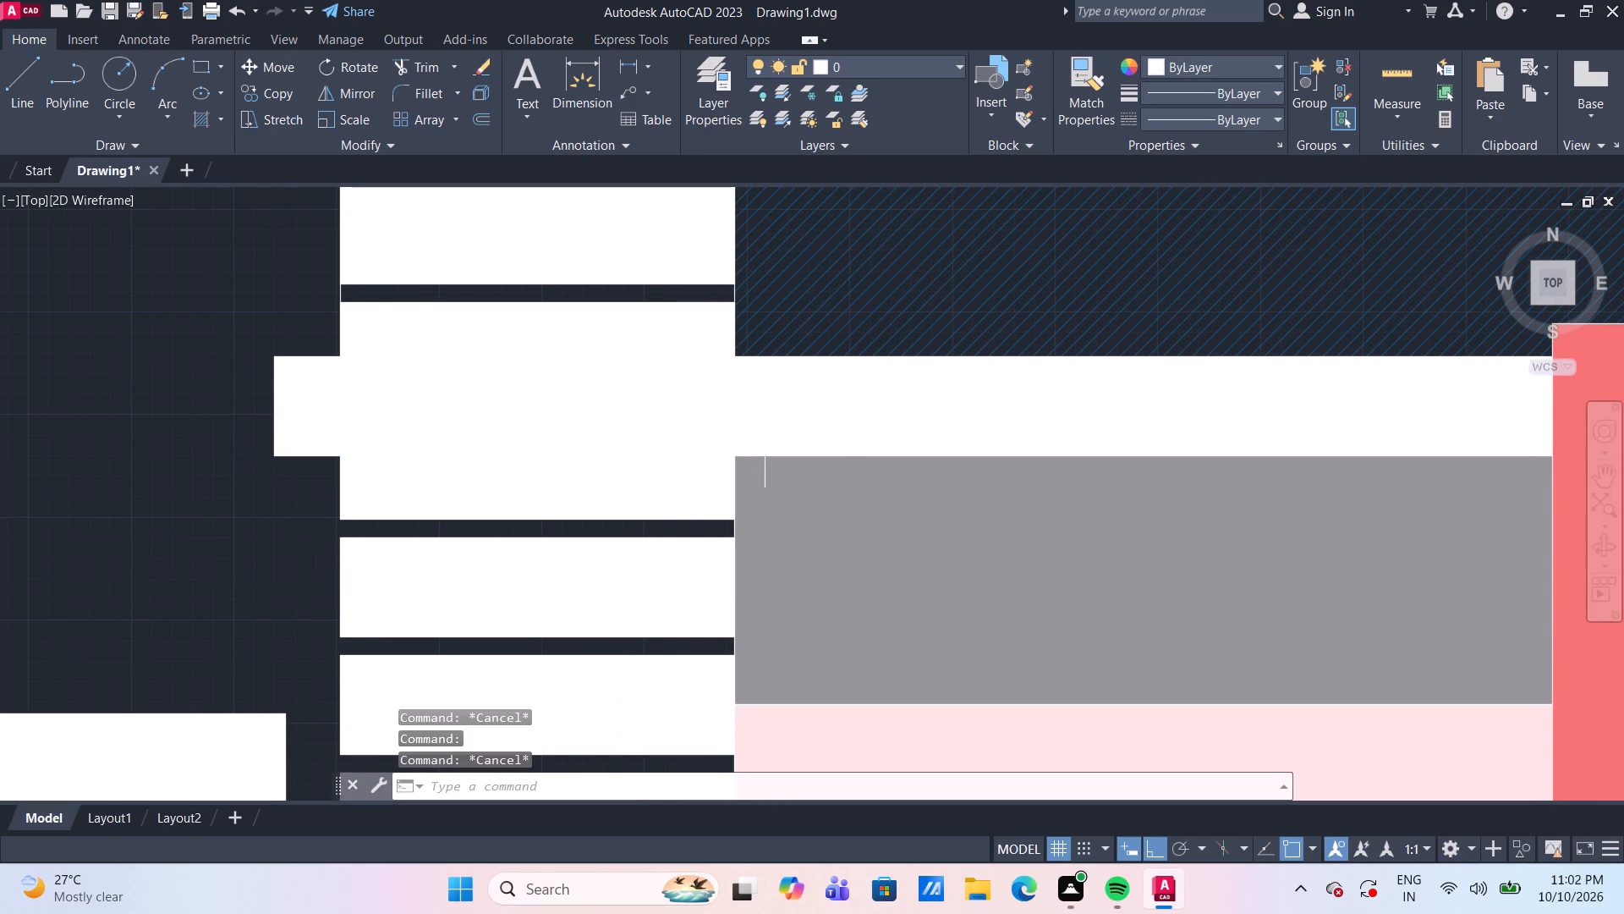
left_click(767, 456)
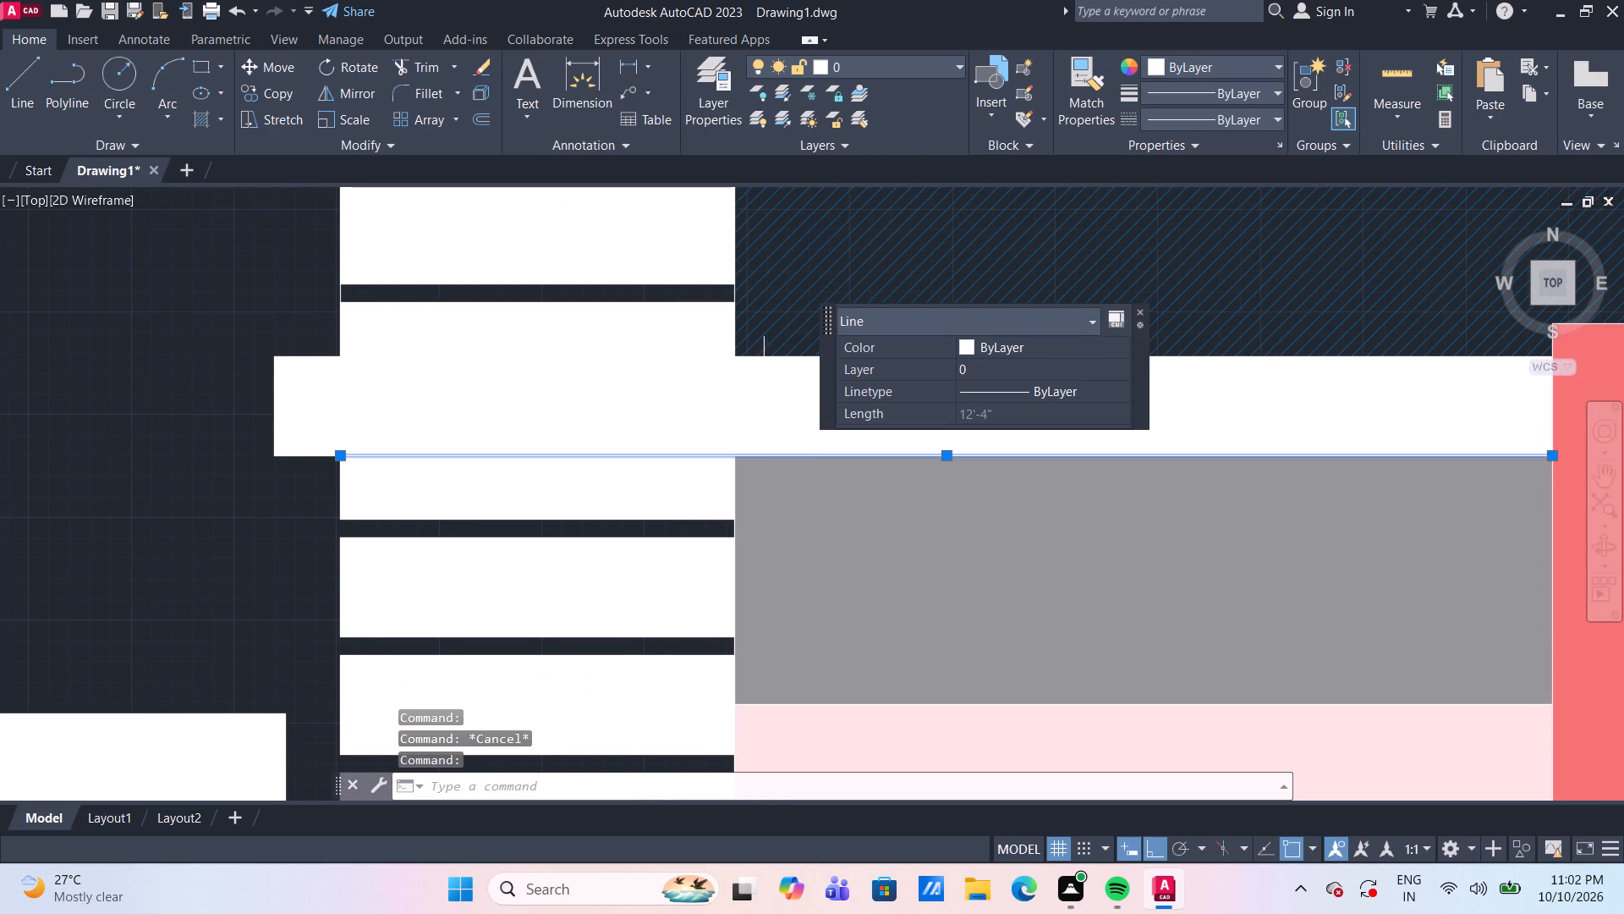
left_click(759, 357)
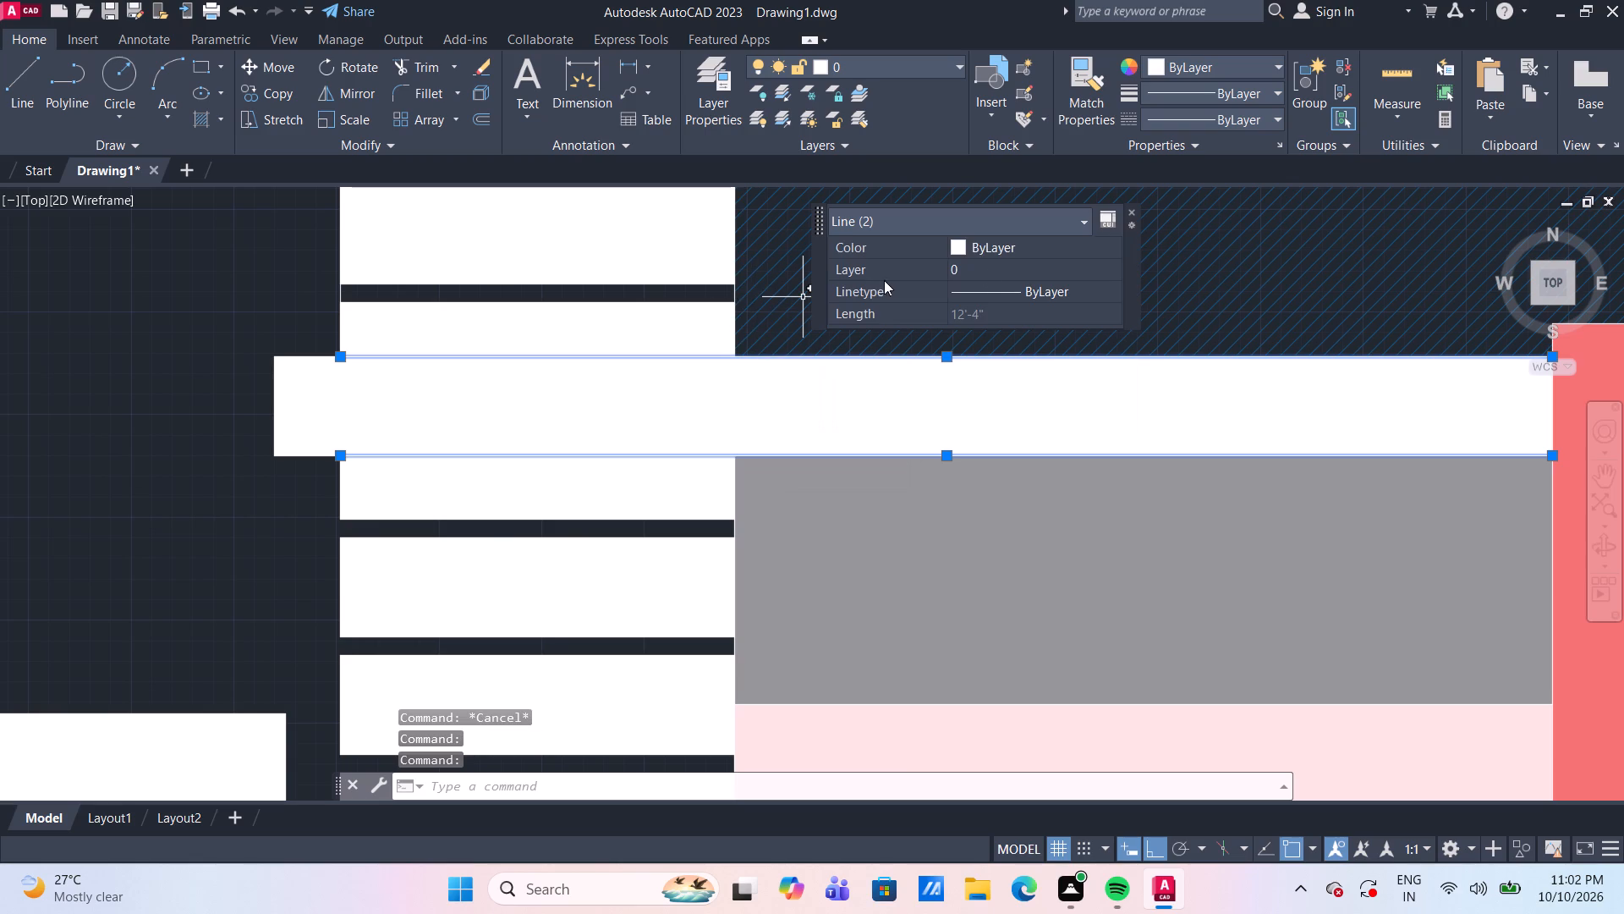
left_click(1018, 239)
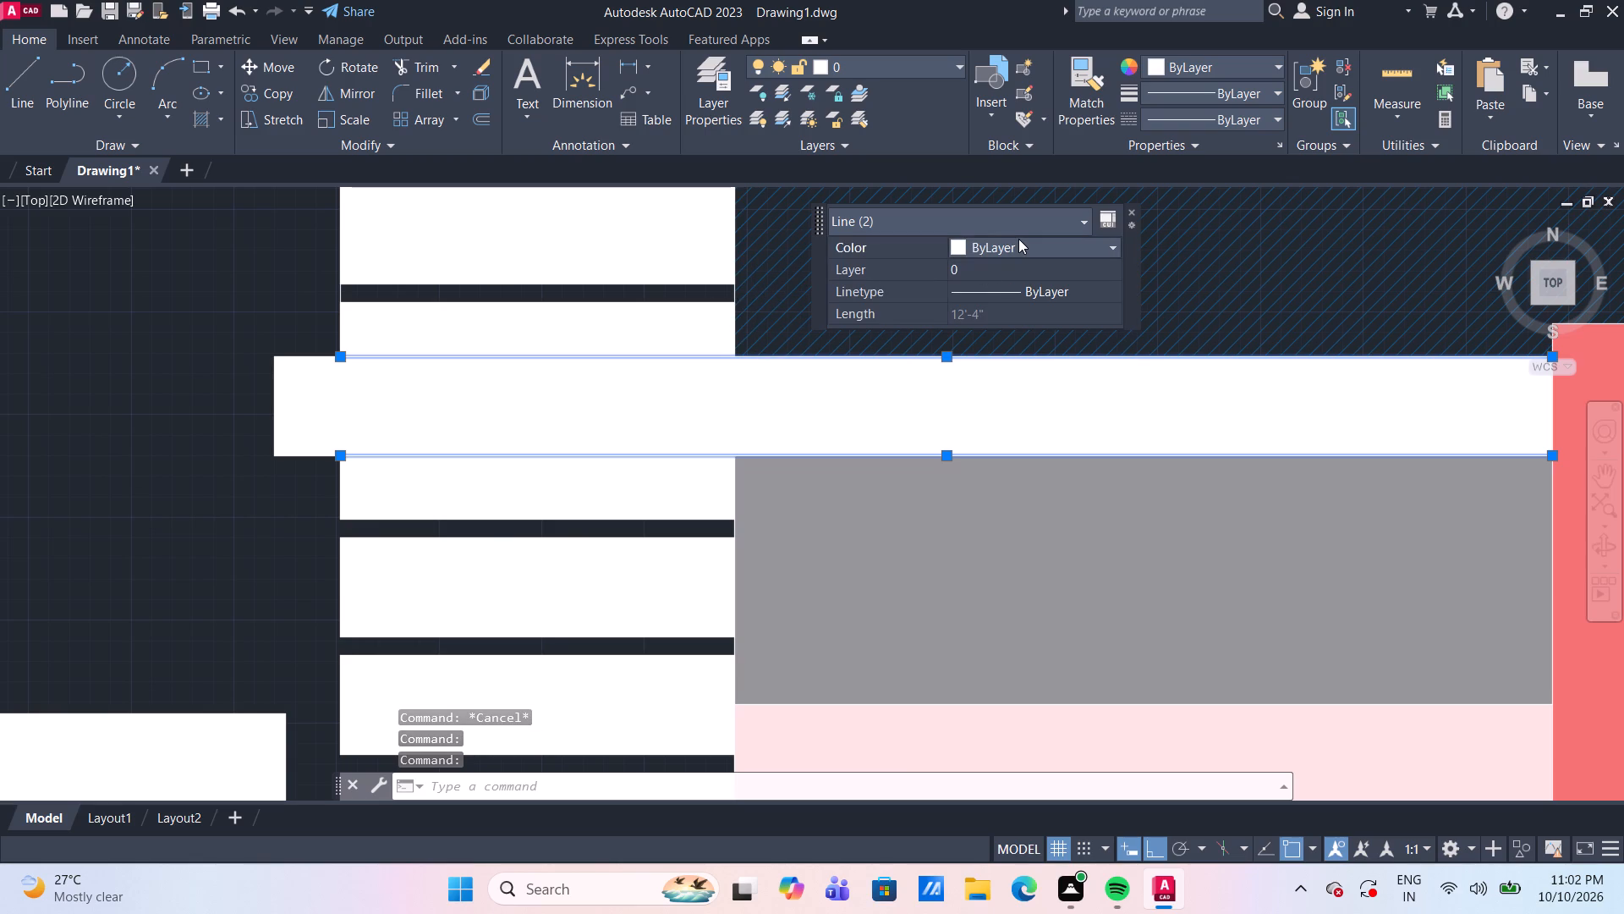
left_click(1018, 239)
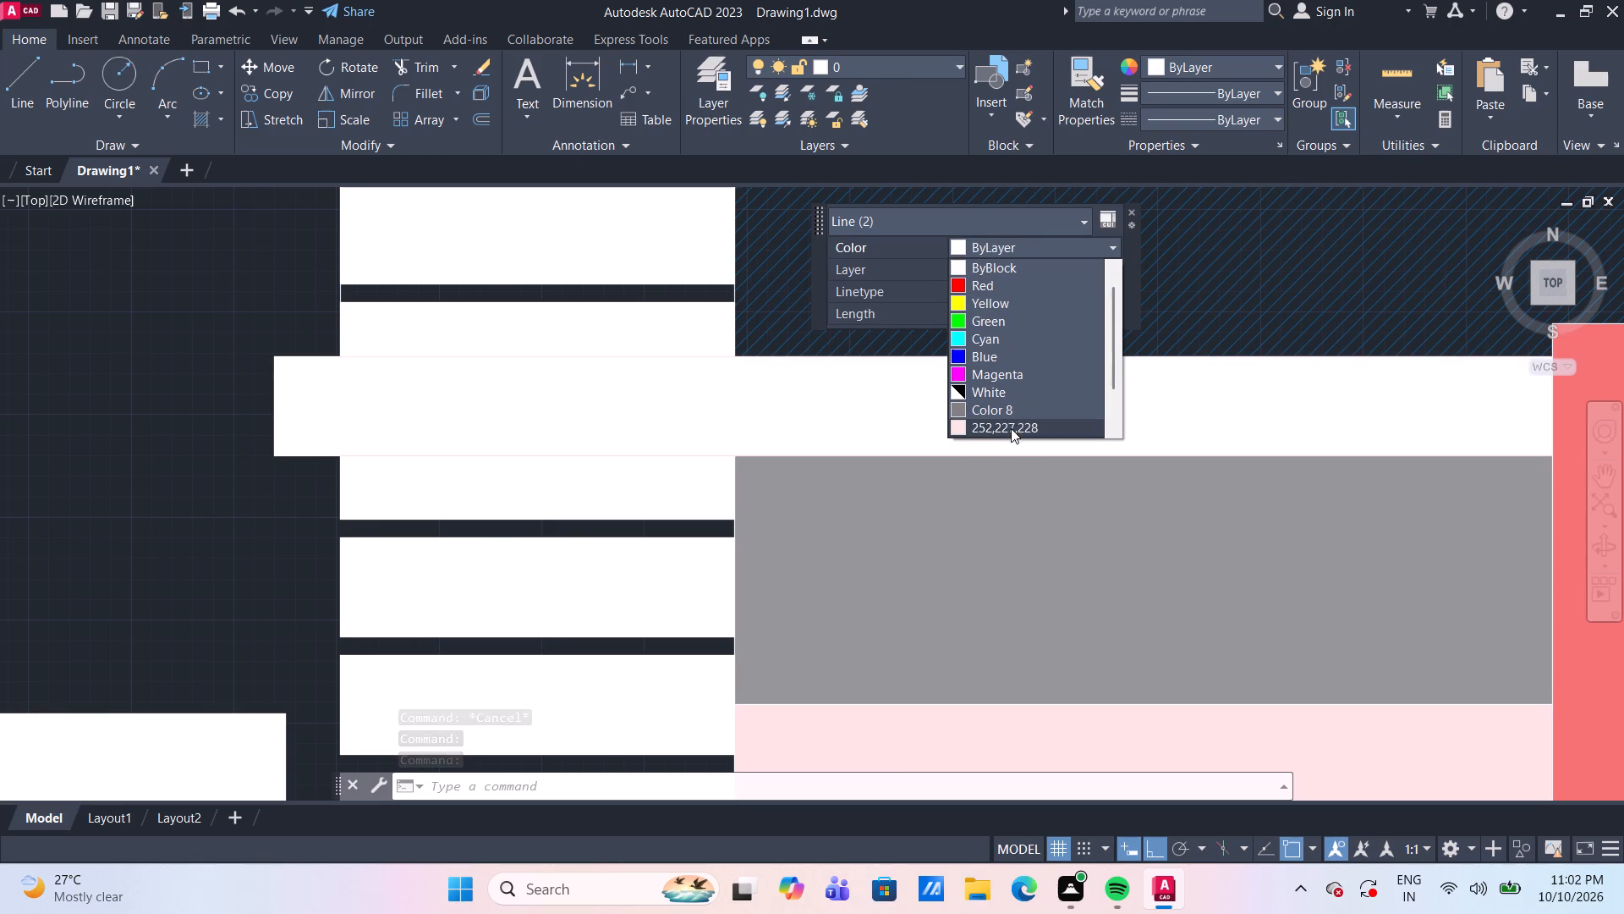
left_click(1012, 416)
key("Escape")
Examine the whole elevation, from the roof slab down to the gate, for areas still lacking color.
scroll(1008, 480, "down", 3)
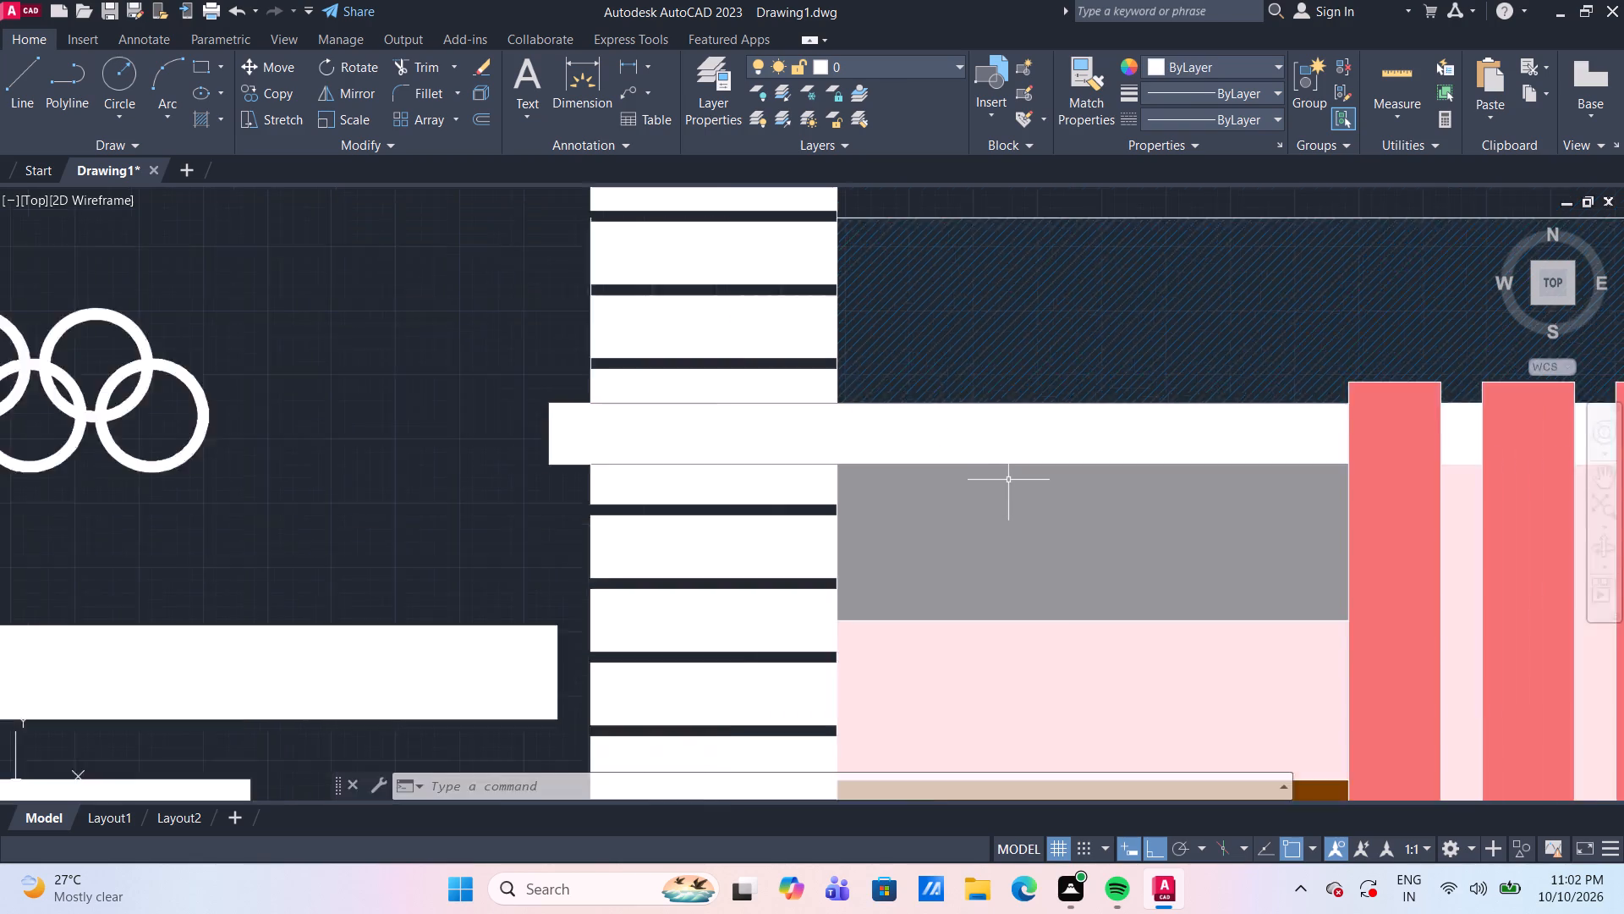
scroll(1327, 542, "down", 3)
middle_click_drag(1428, 586, 1216, 434)
scroll(1183, 306, "up", 2)
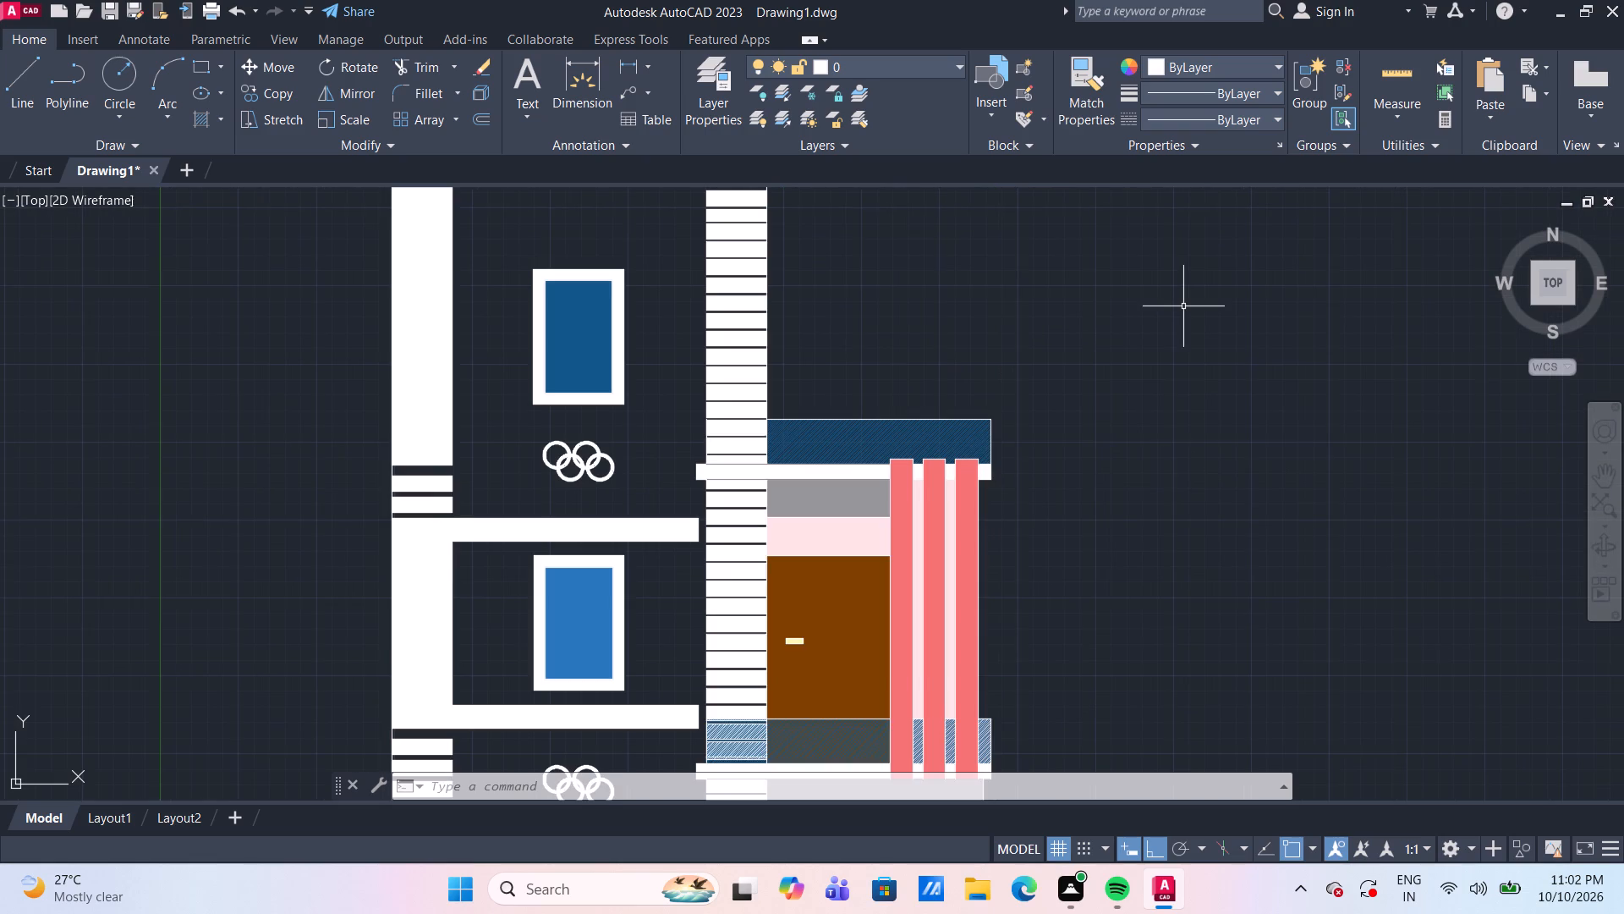
middle_click_drag(1195, 308, 1236, 354)
scroll(1201, 311, "down", 1)
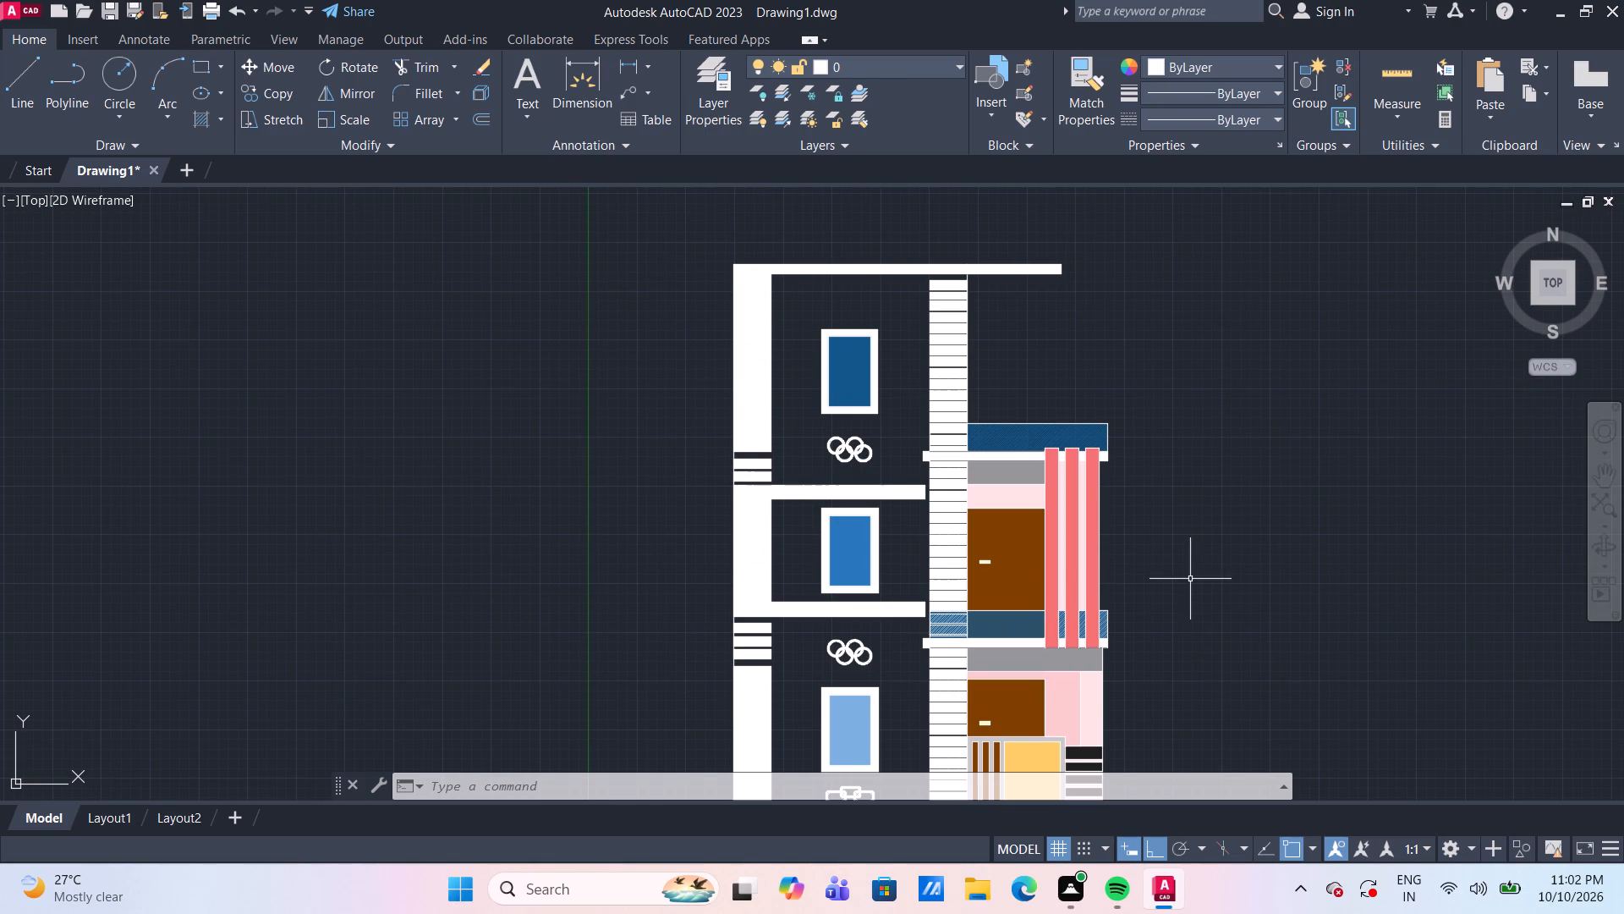
middle_click_drag(1199, 650, 1200, 586)
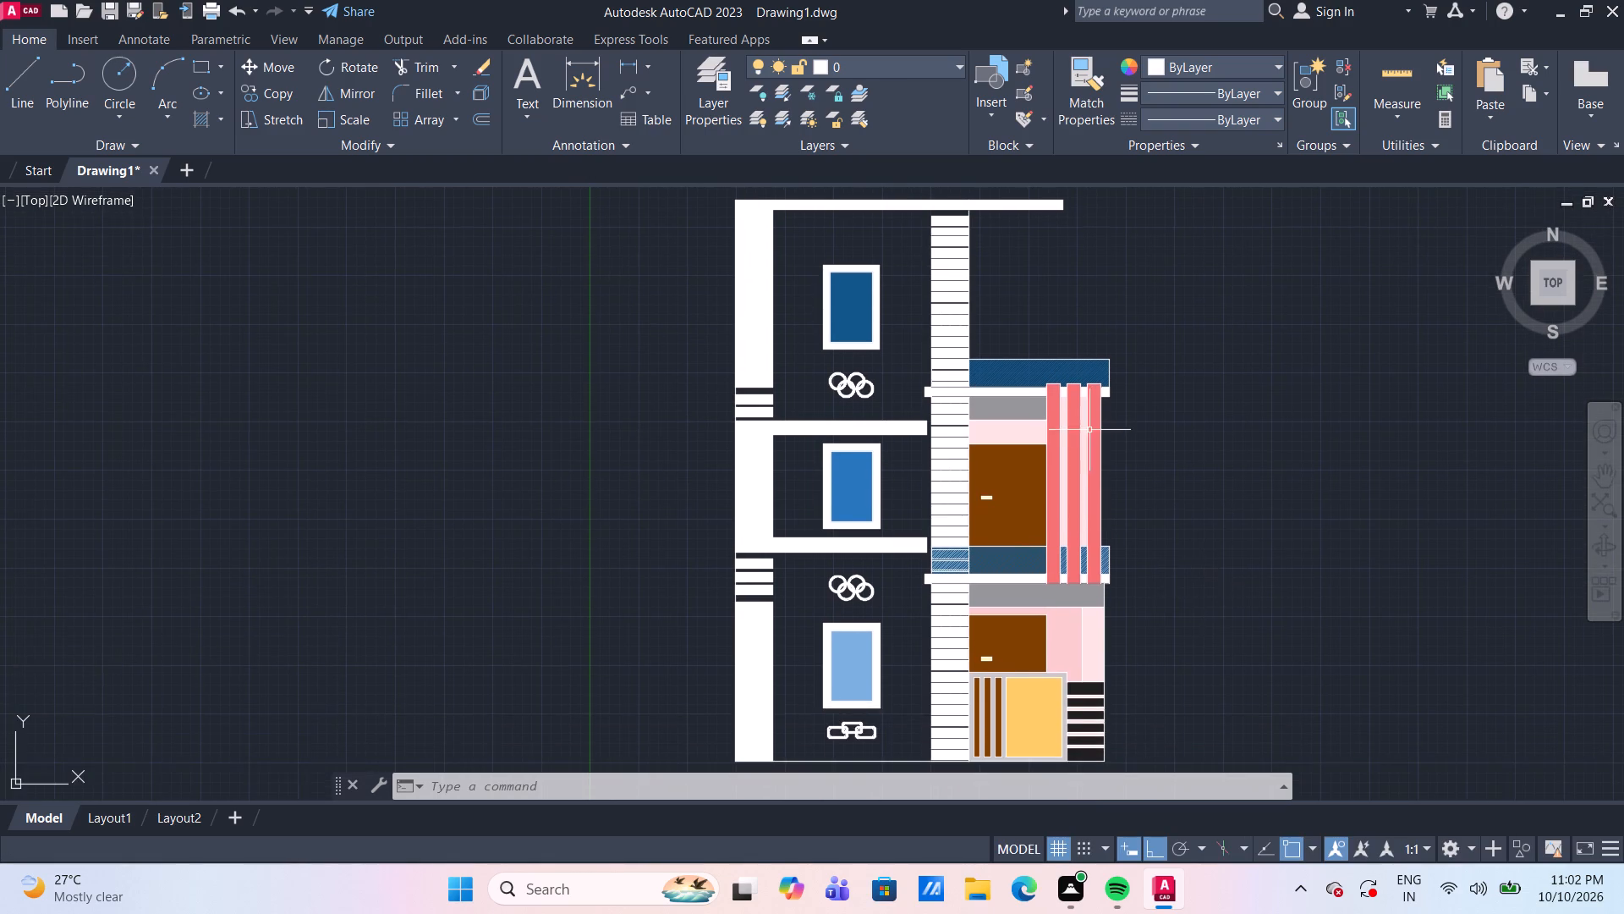
scroll(1043, 389, "up", 2)
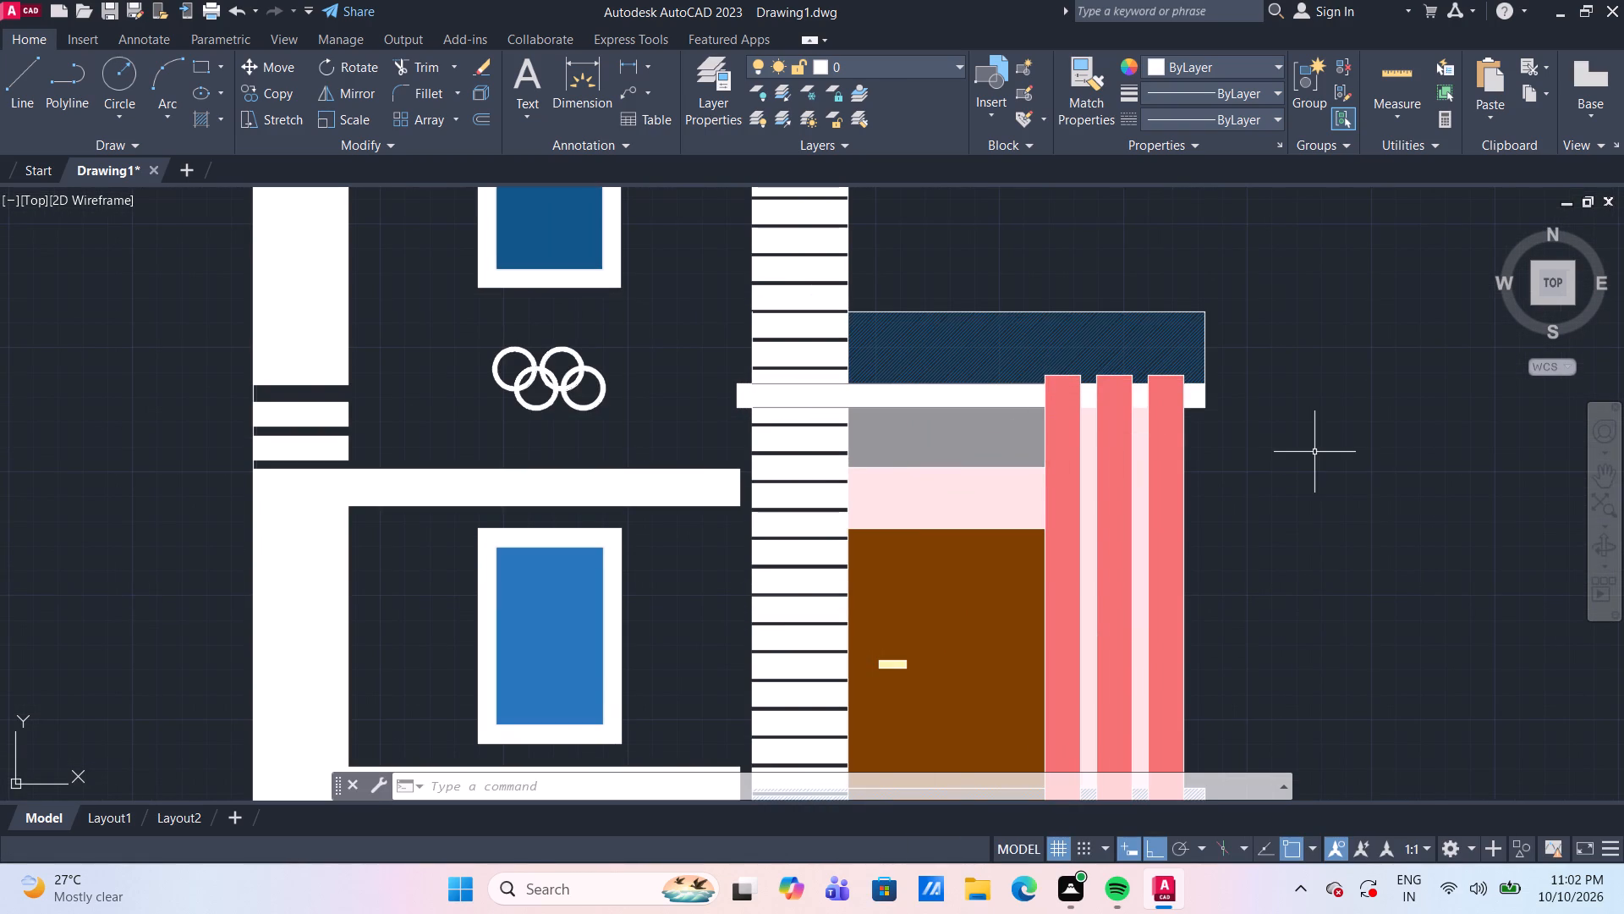
scroll(1315, 452, "down", 2)
middle_click_drag(1334, 585, 1318, 454)
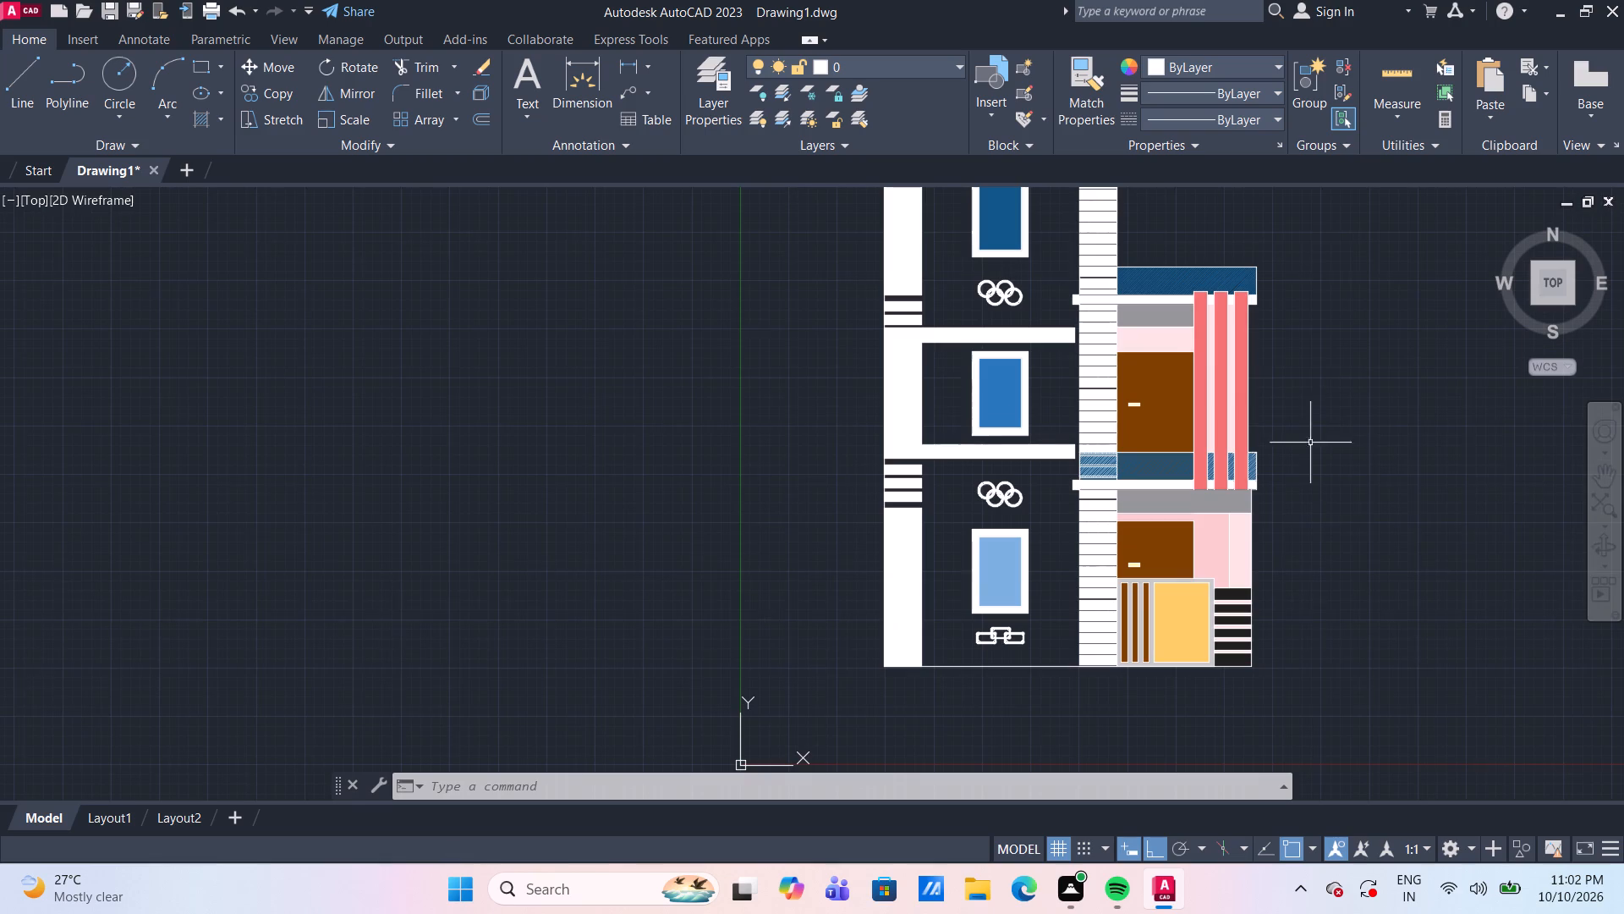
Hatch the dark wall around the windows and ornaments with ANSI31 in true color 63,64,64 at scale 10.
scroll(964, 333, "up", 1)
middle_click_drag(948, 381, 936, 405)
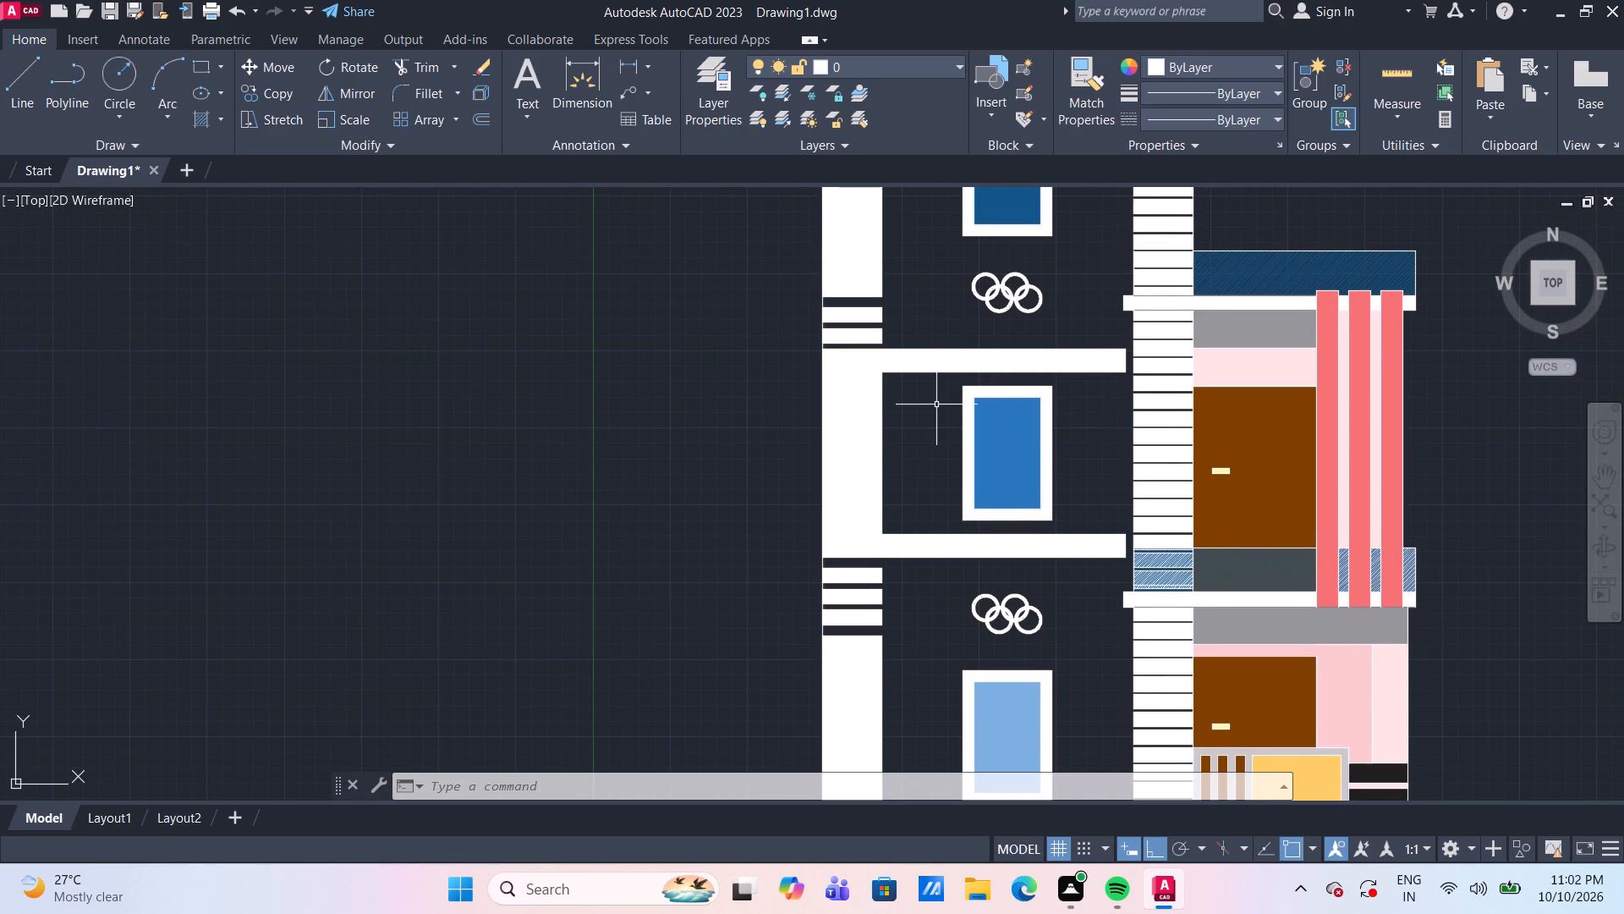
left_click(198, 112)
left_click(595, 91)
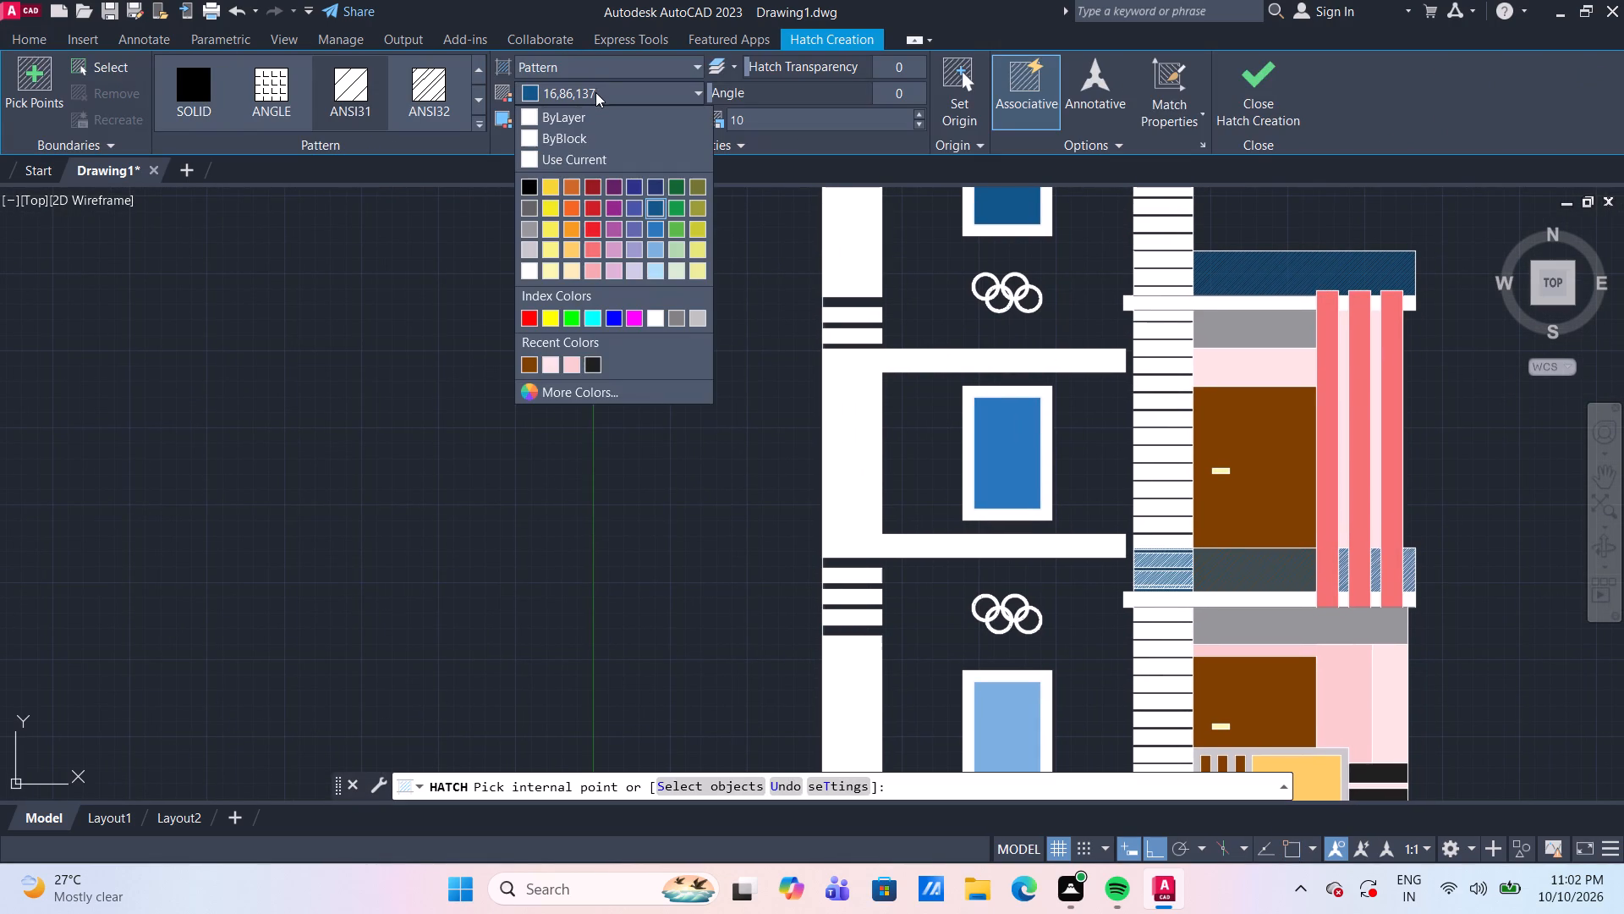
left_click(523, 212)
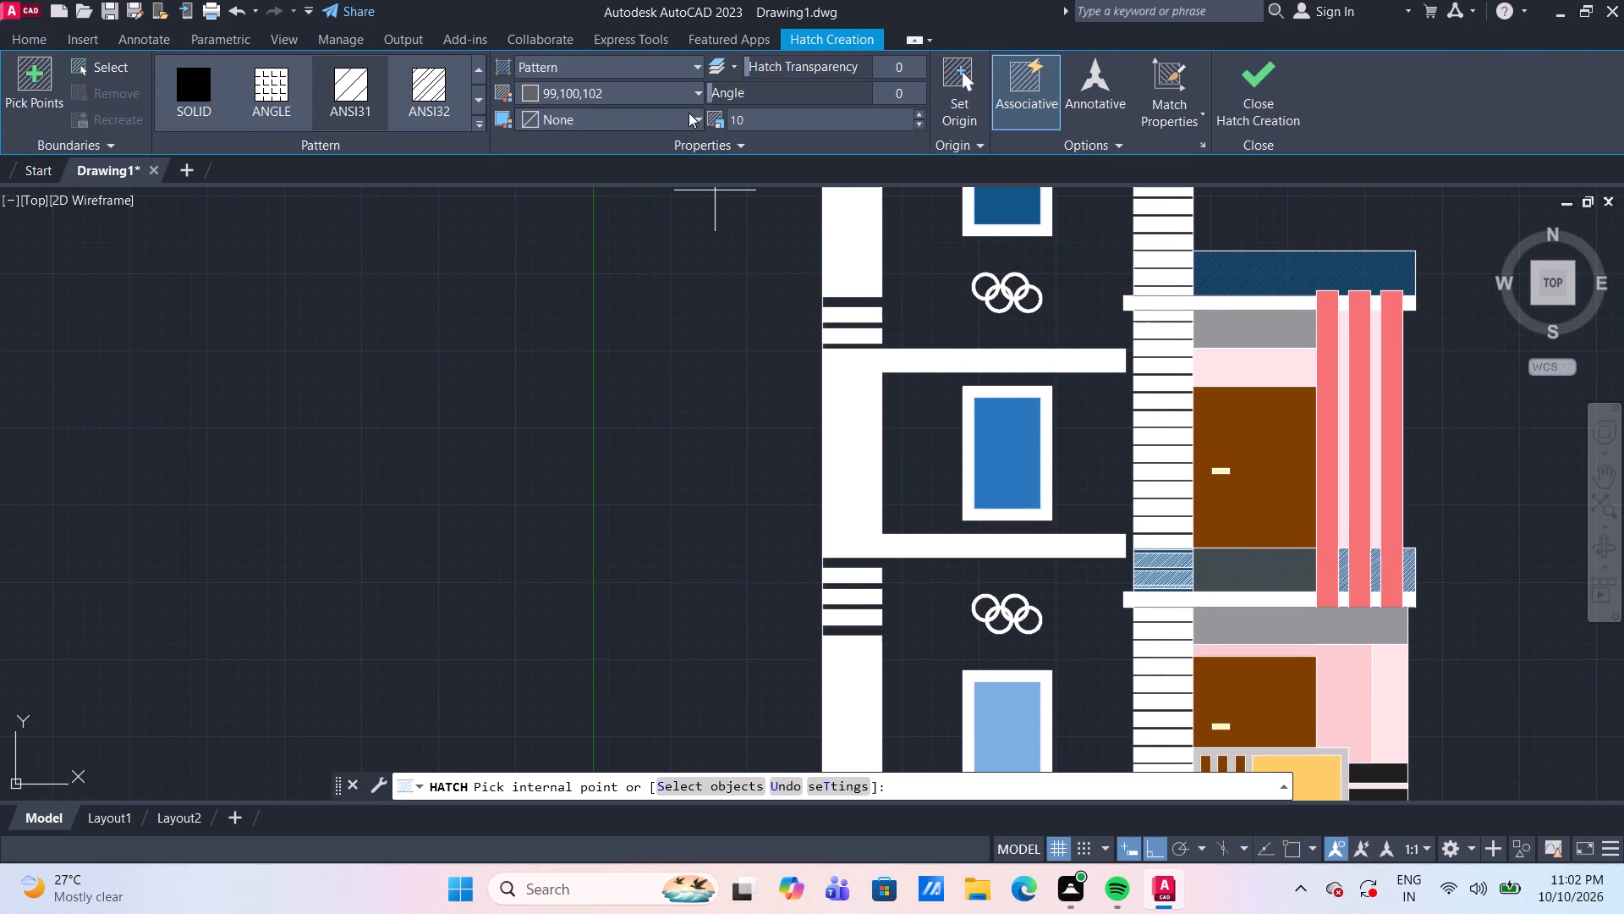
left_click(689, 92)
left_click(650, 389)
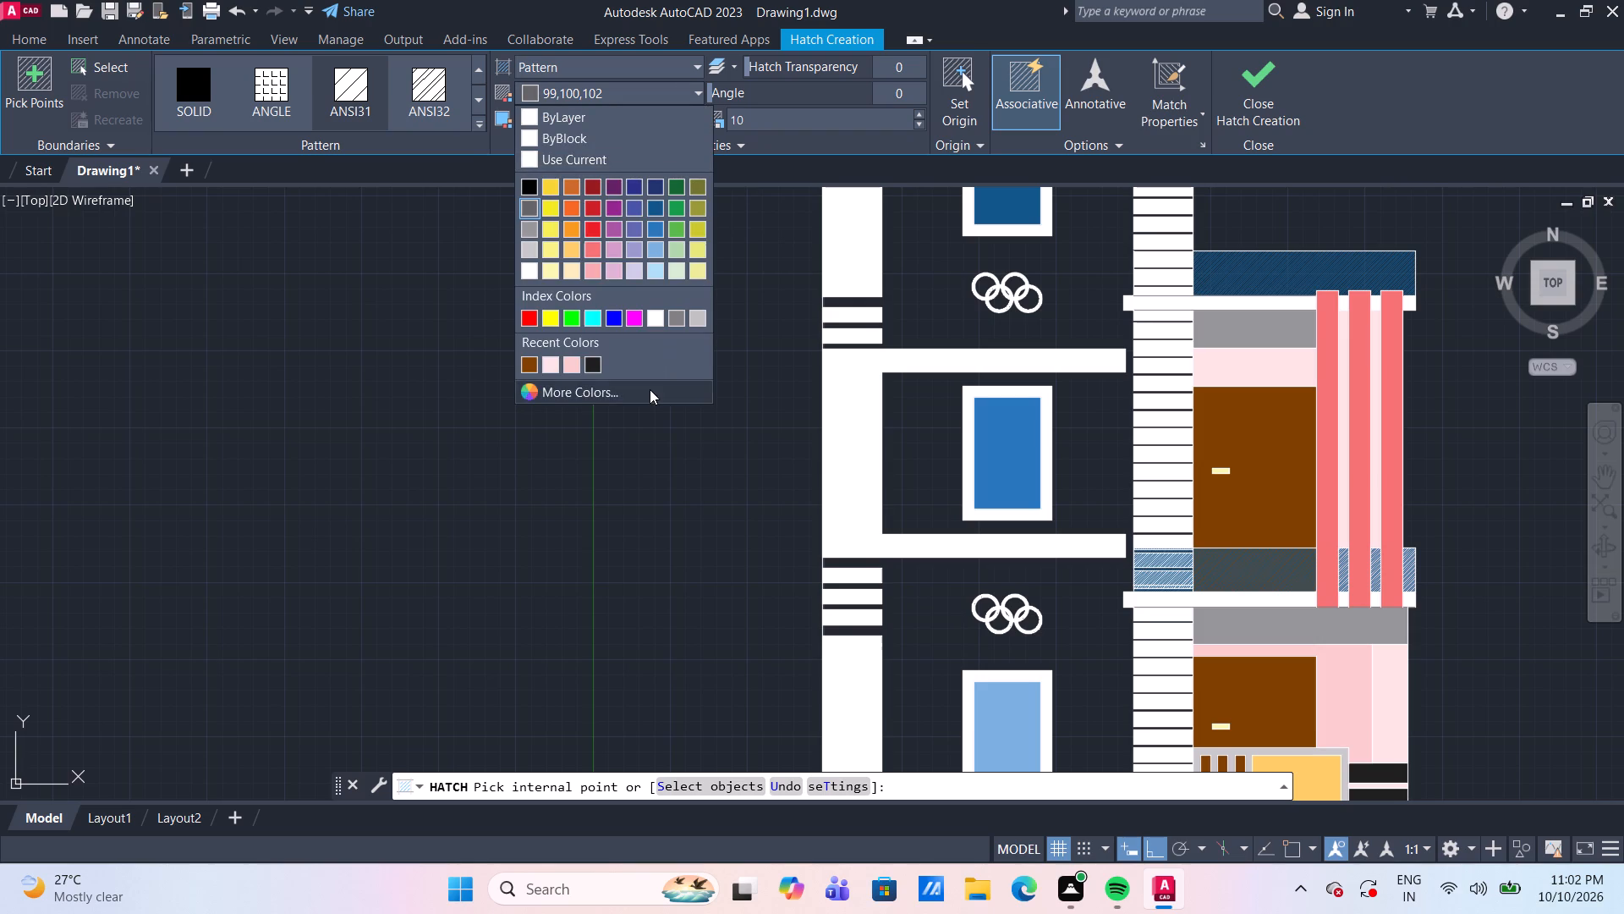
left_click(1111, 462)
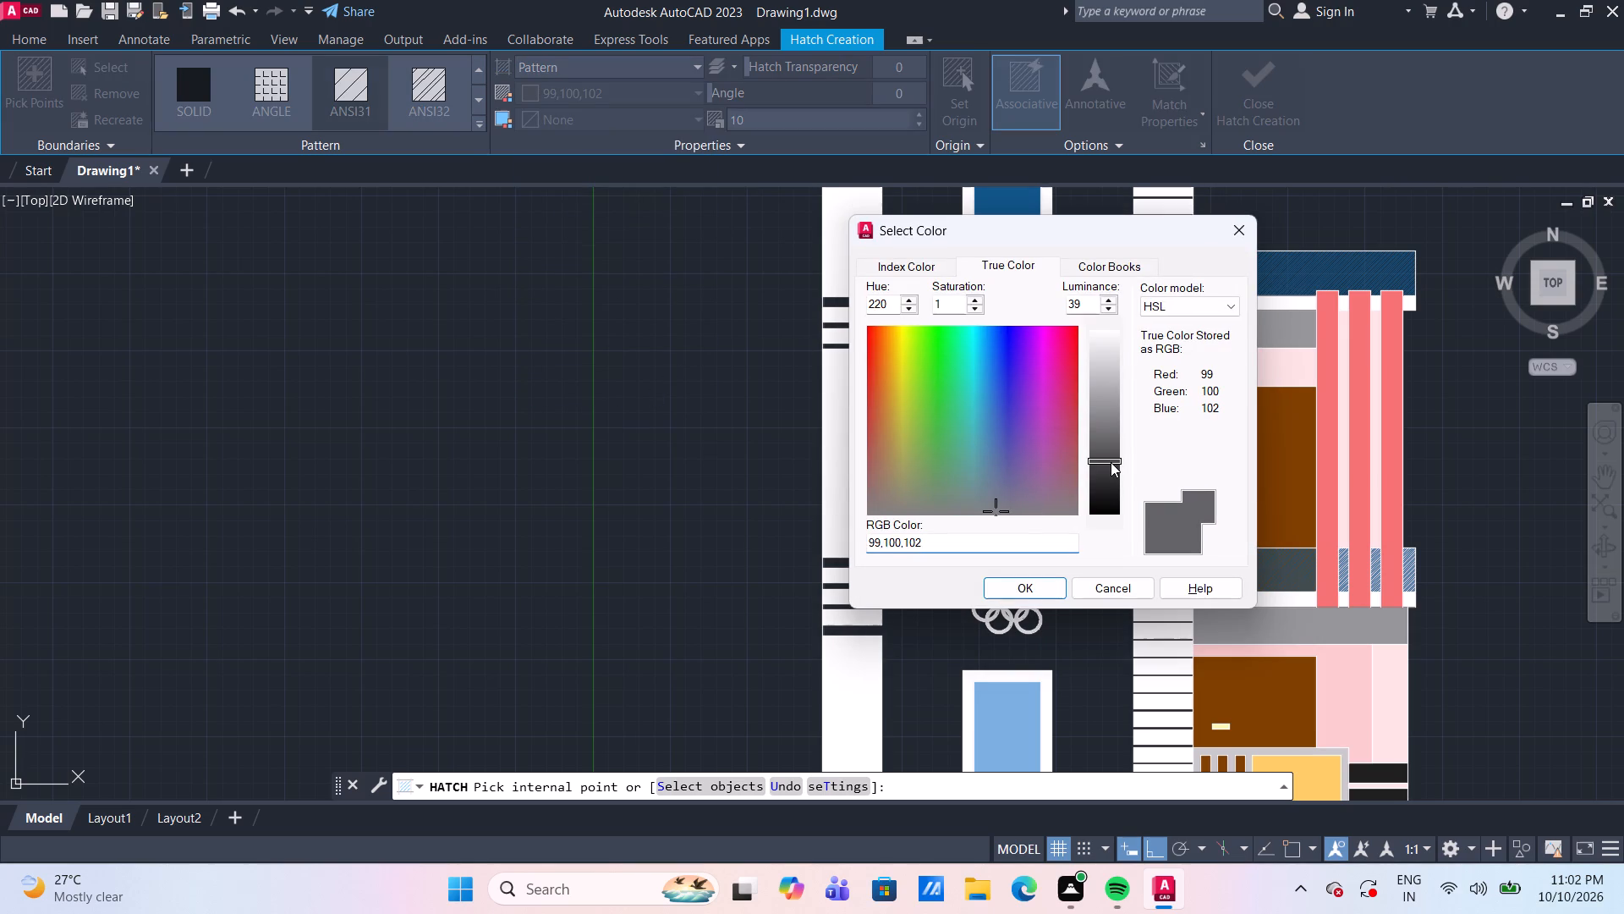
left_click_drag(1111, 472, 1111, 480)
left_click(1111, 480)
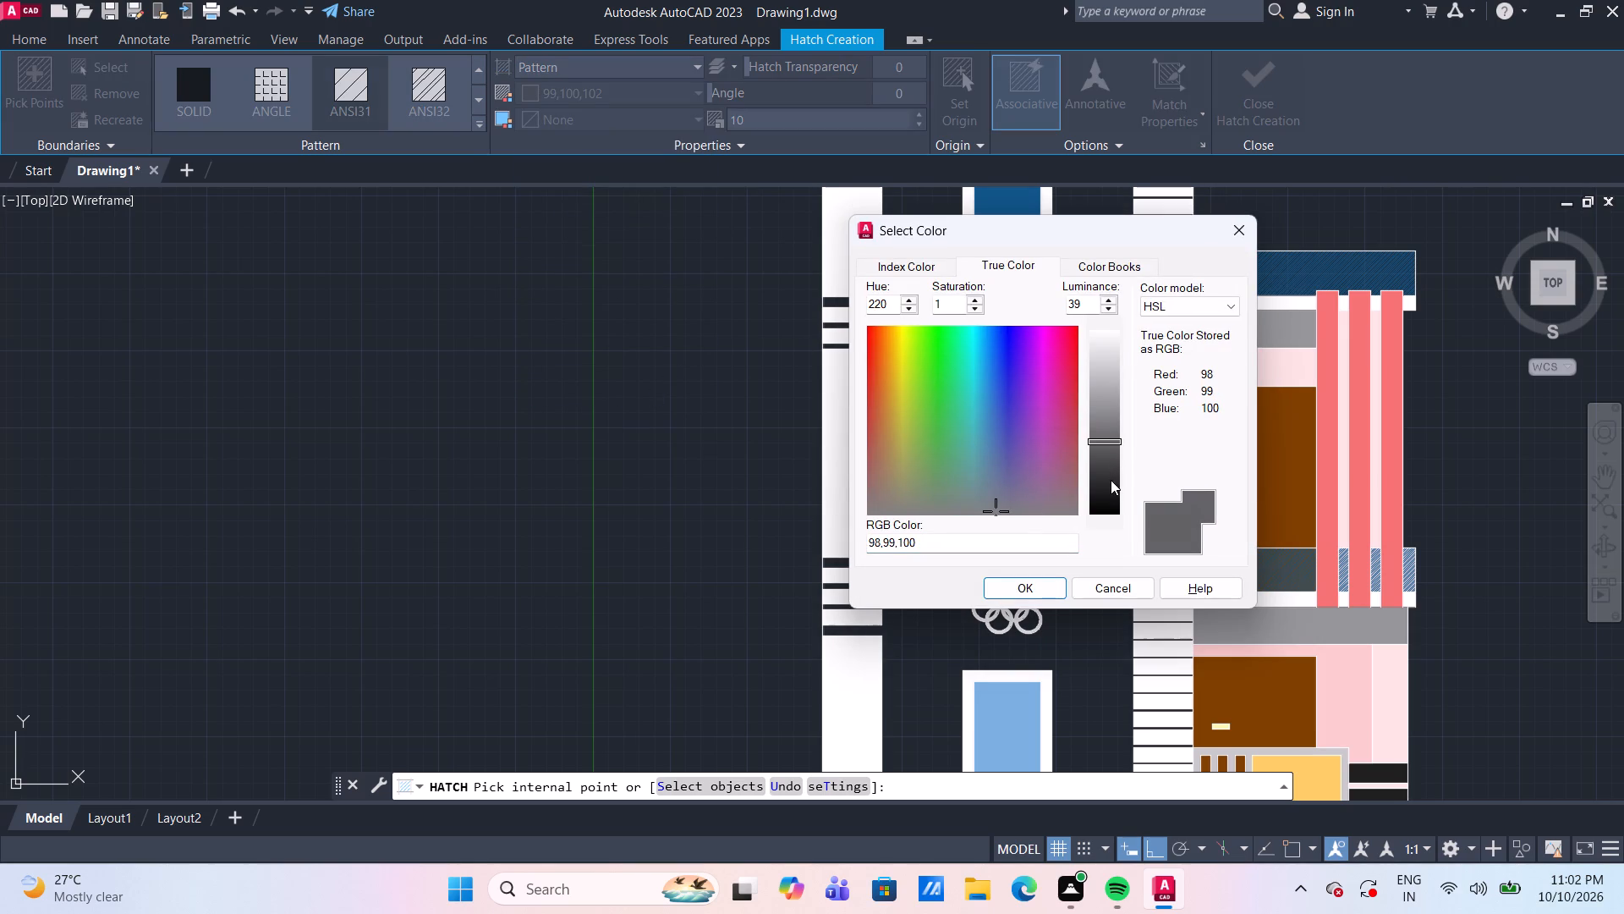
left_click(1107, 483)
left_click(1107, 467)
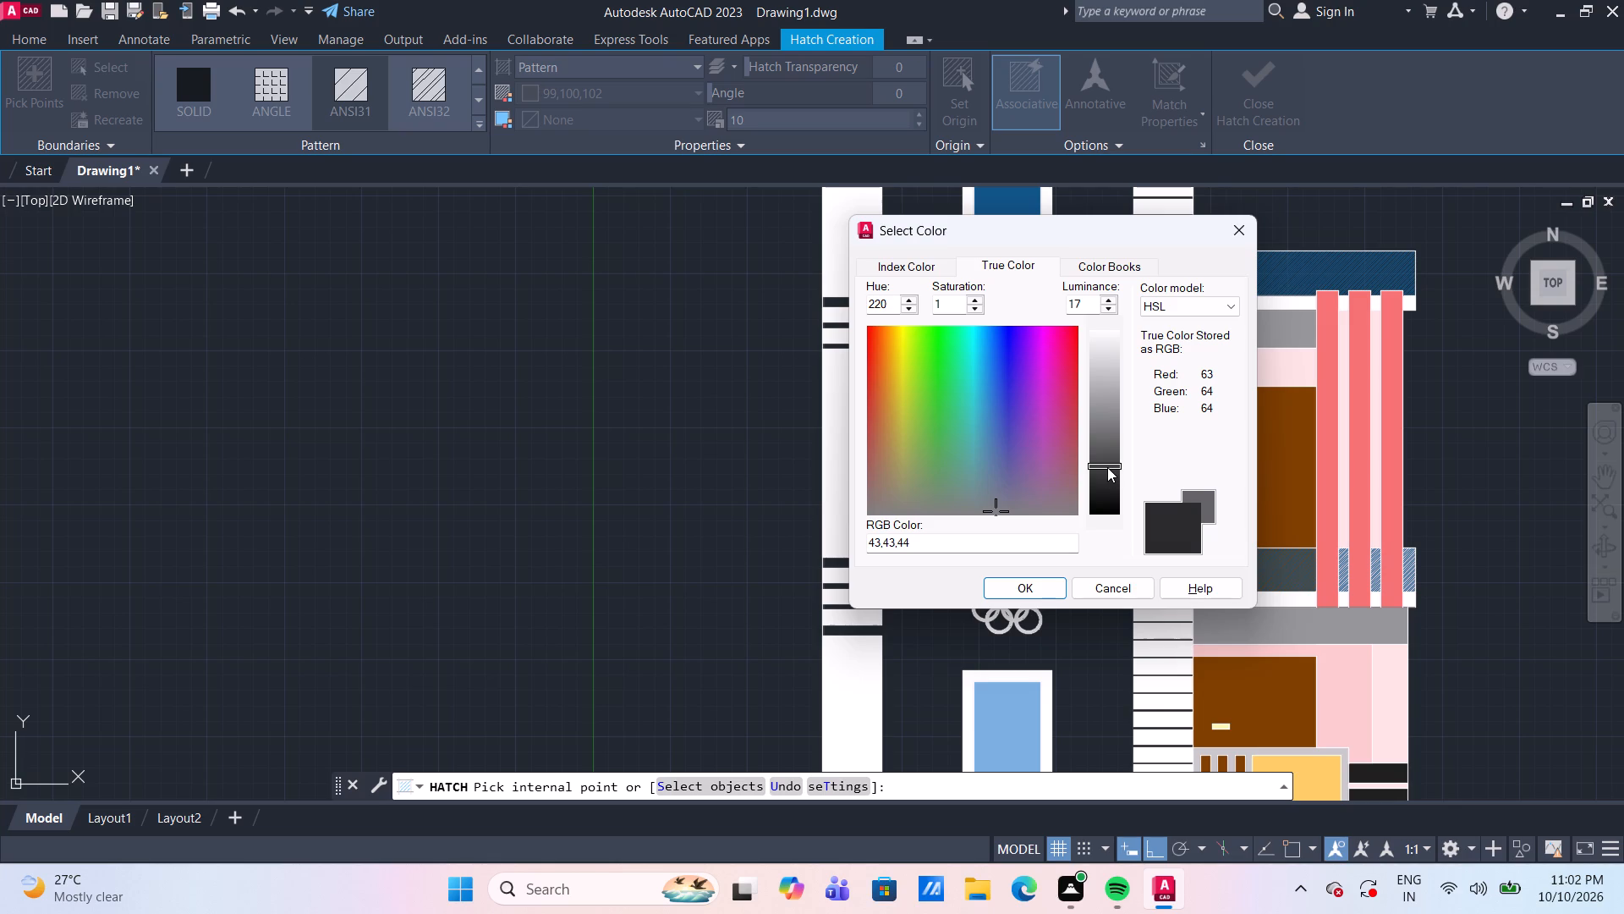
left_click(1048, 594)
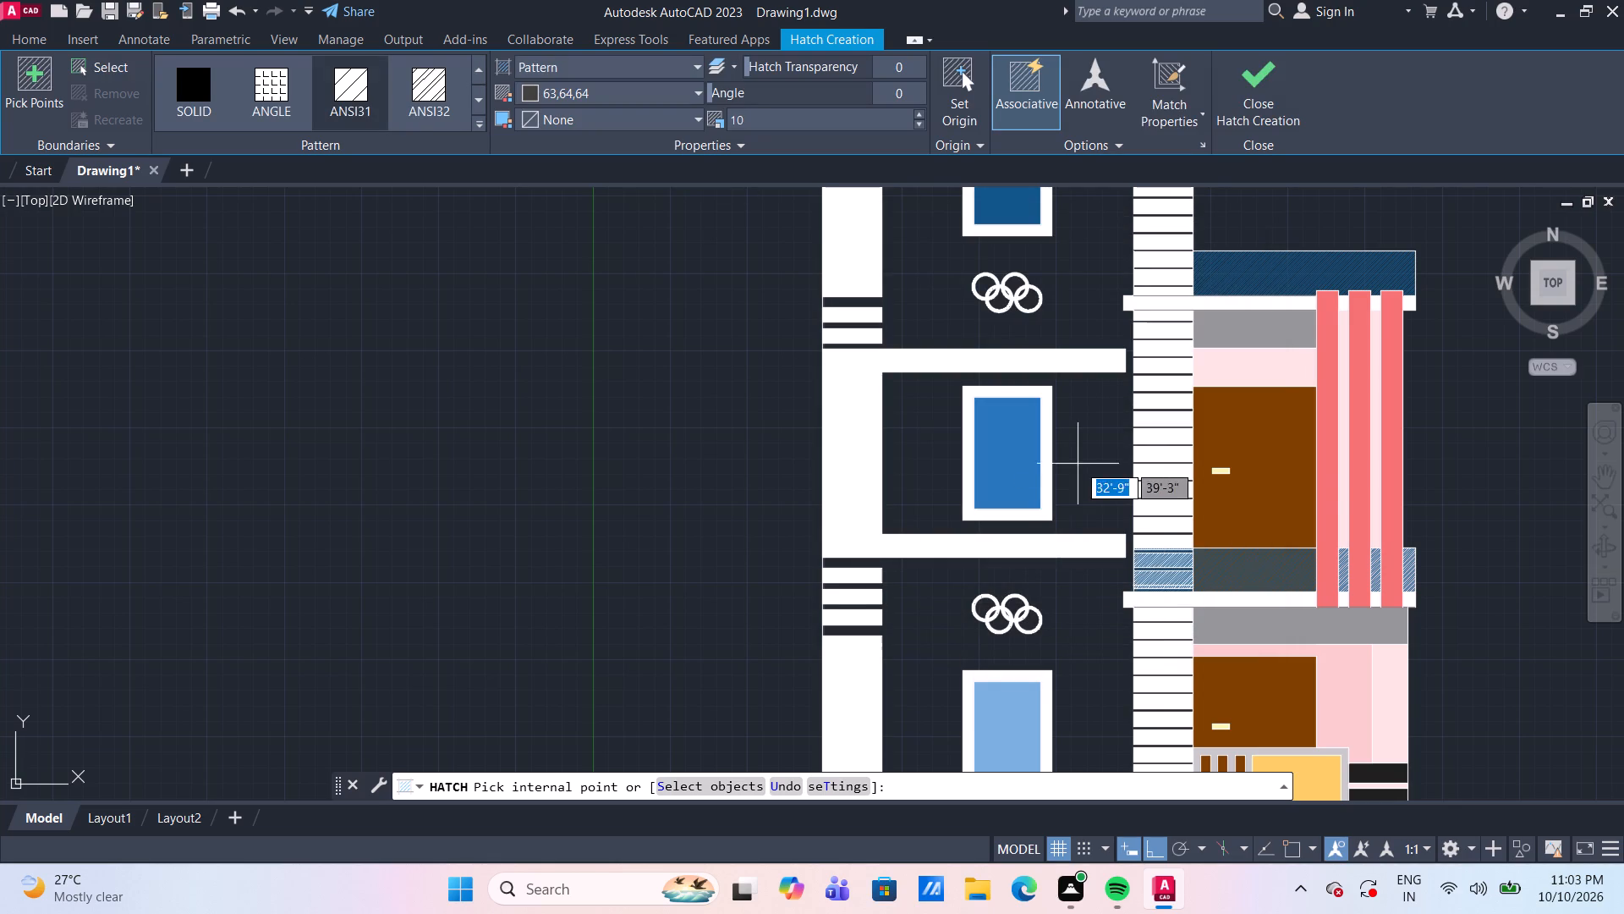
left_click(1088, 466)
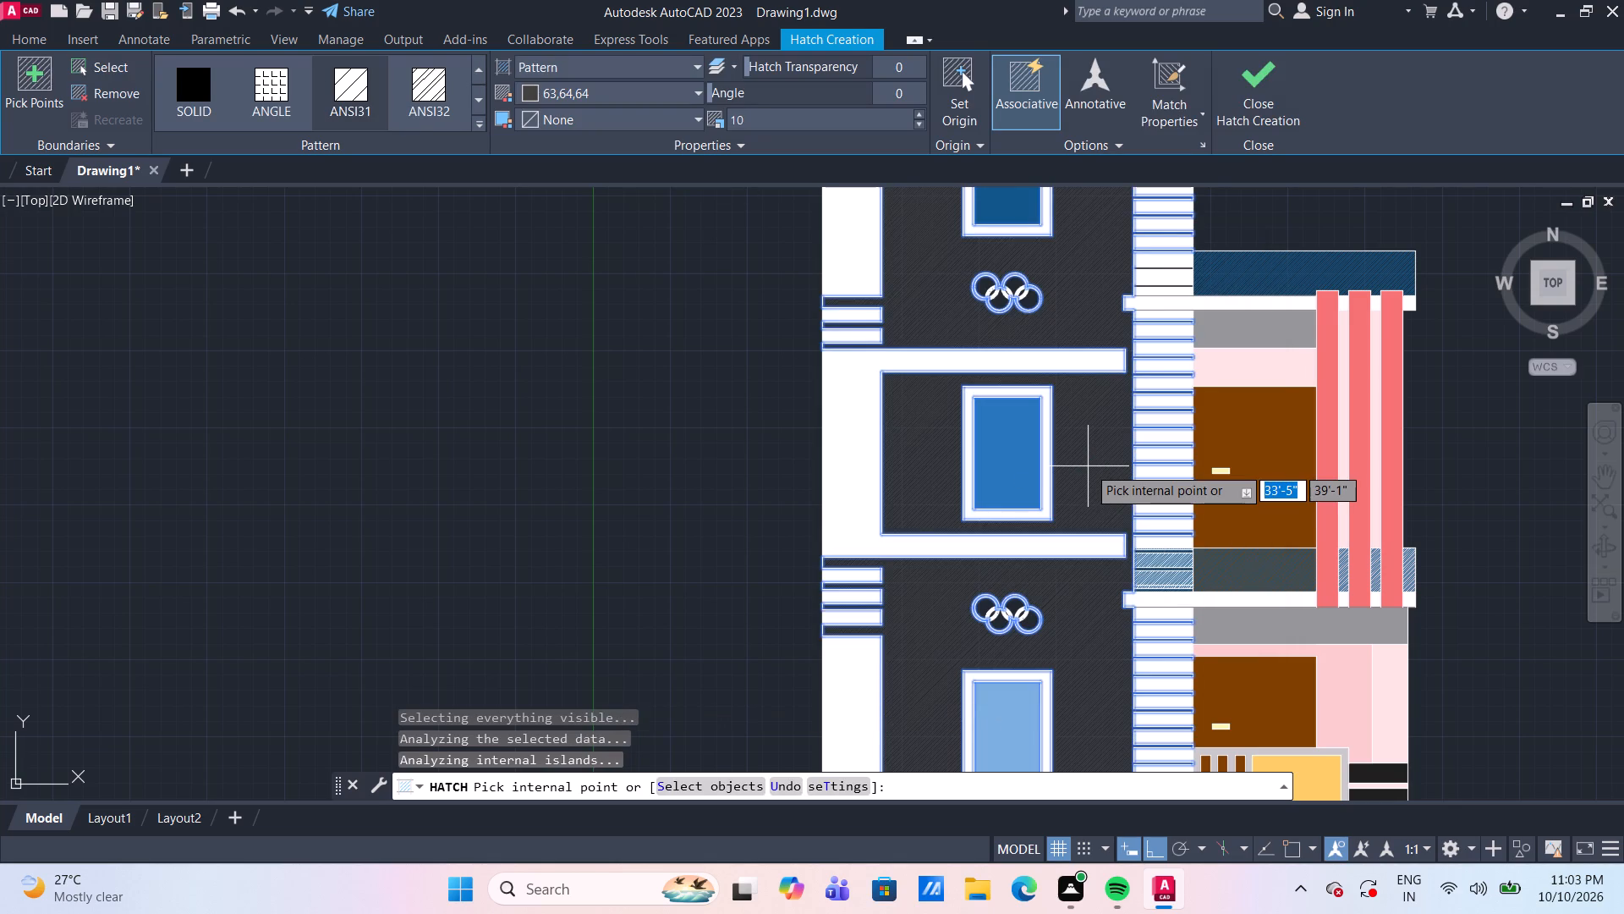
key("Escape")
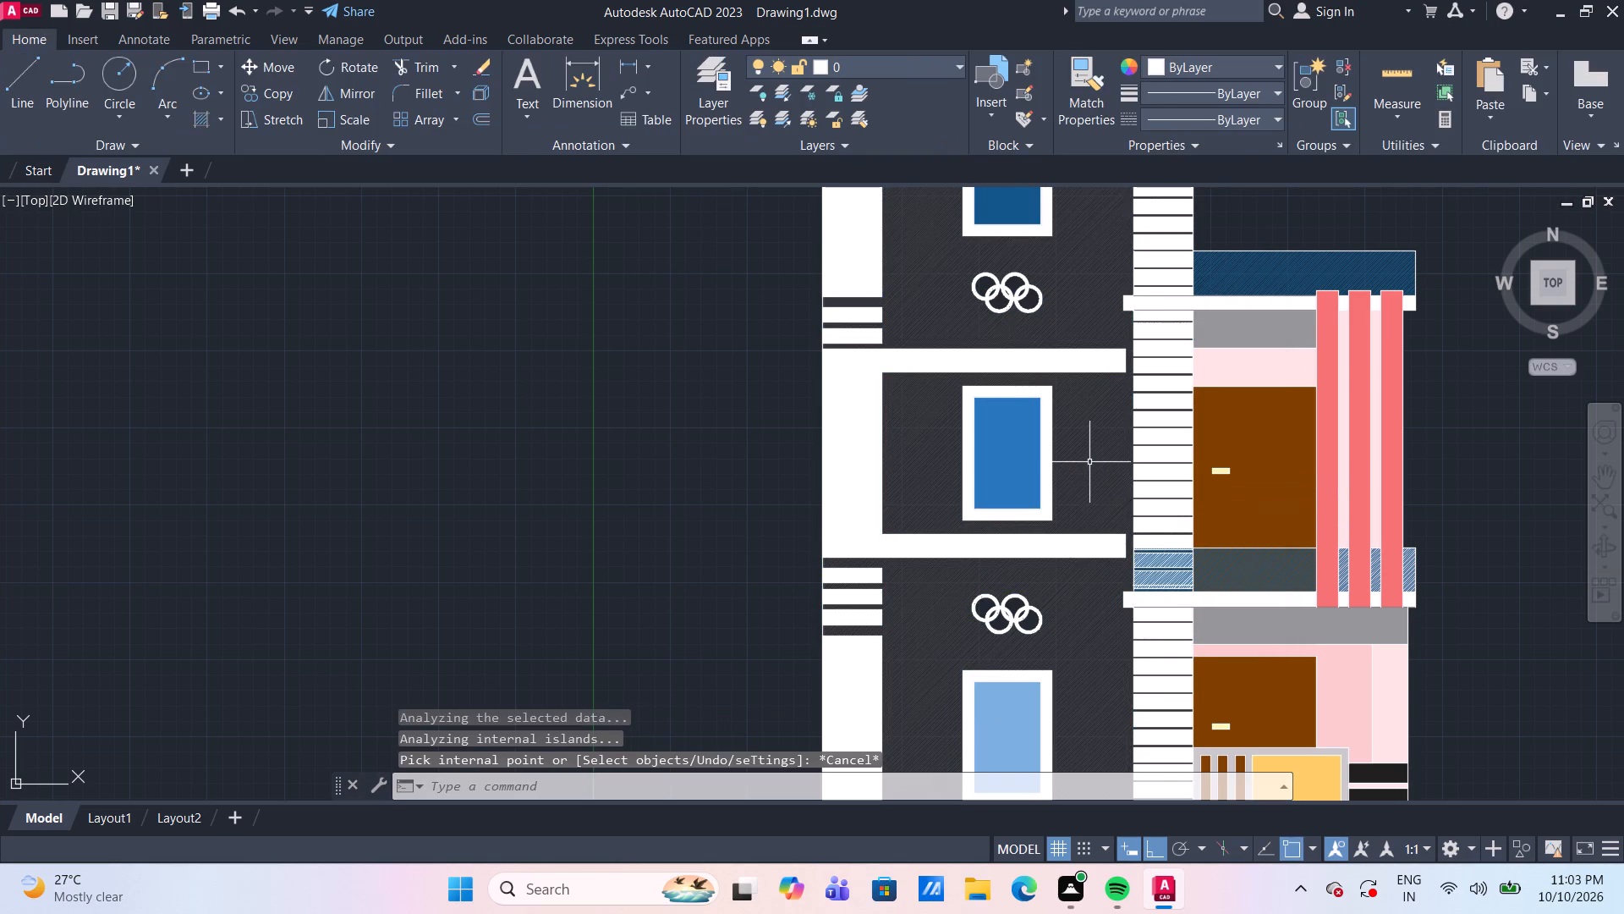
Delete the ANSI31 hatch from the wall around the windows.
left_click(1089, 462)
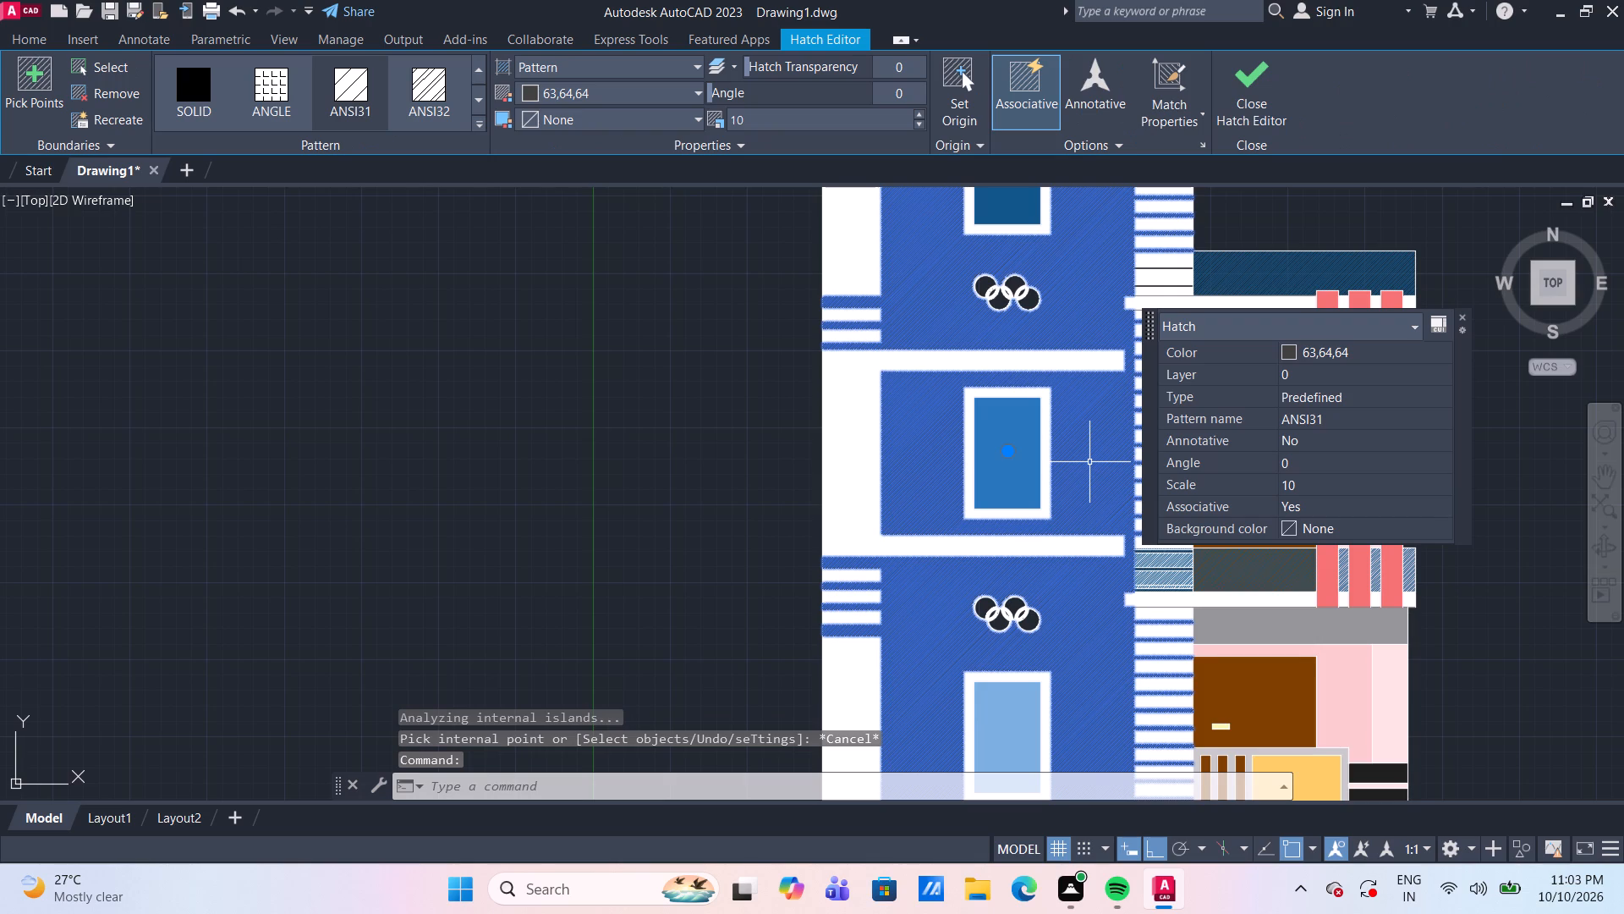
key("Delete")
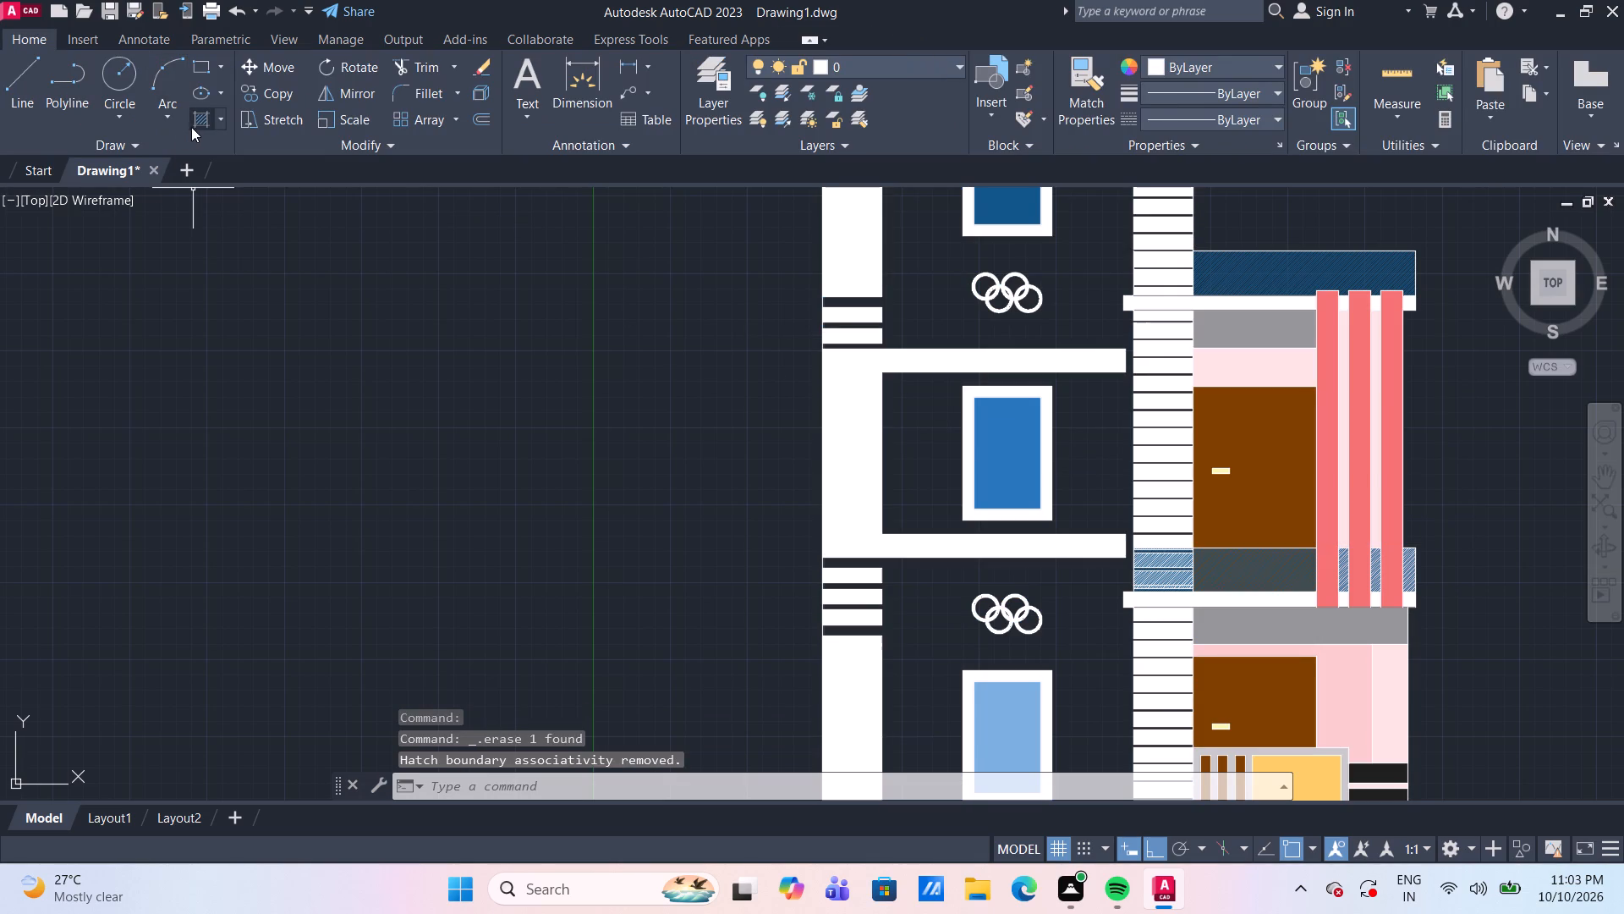
Fill the wall around the windows and ornaments with a solid hatch in color 63,64,64.
left_click(198, 127)
left_click(206, 85)
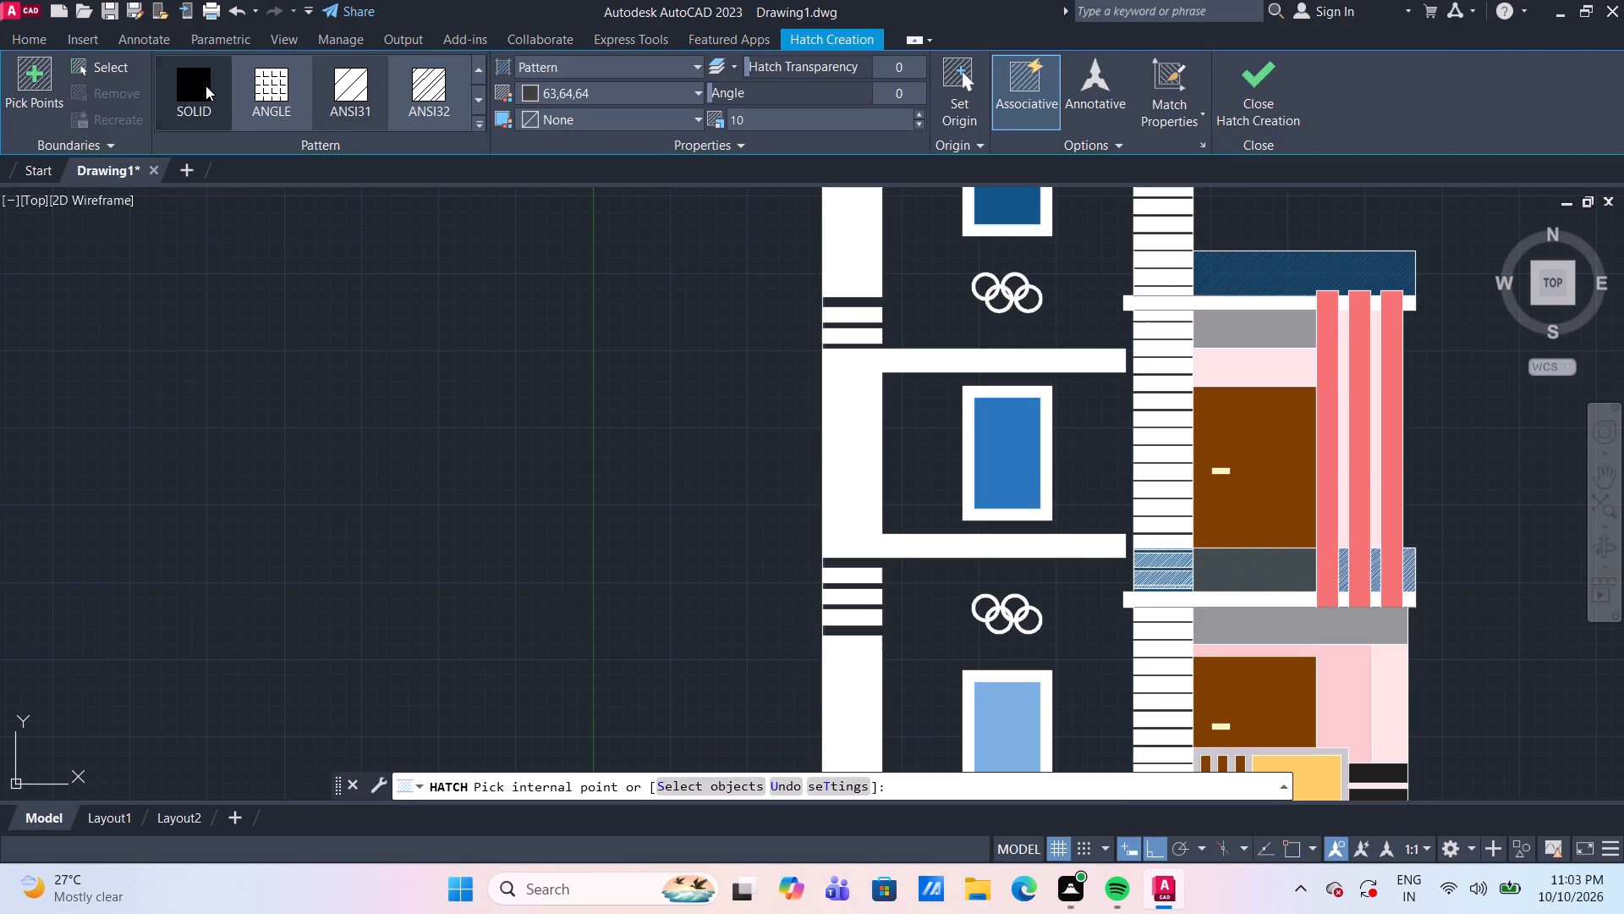
left_click(908, 441)
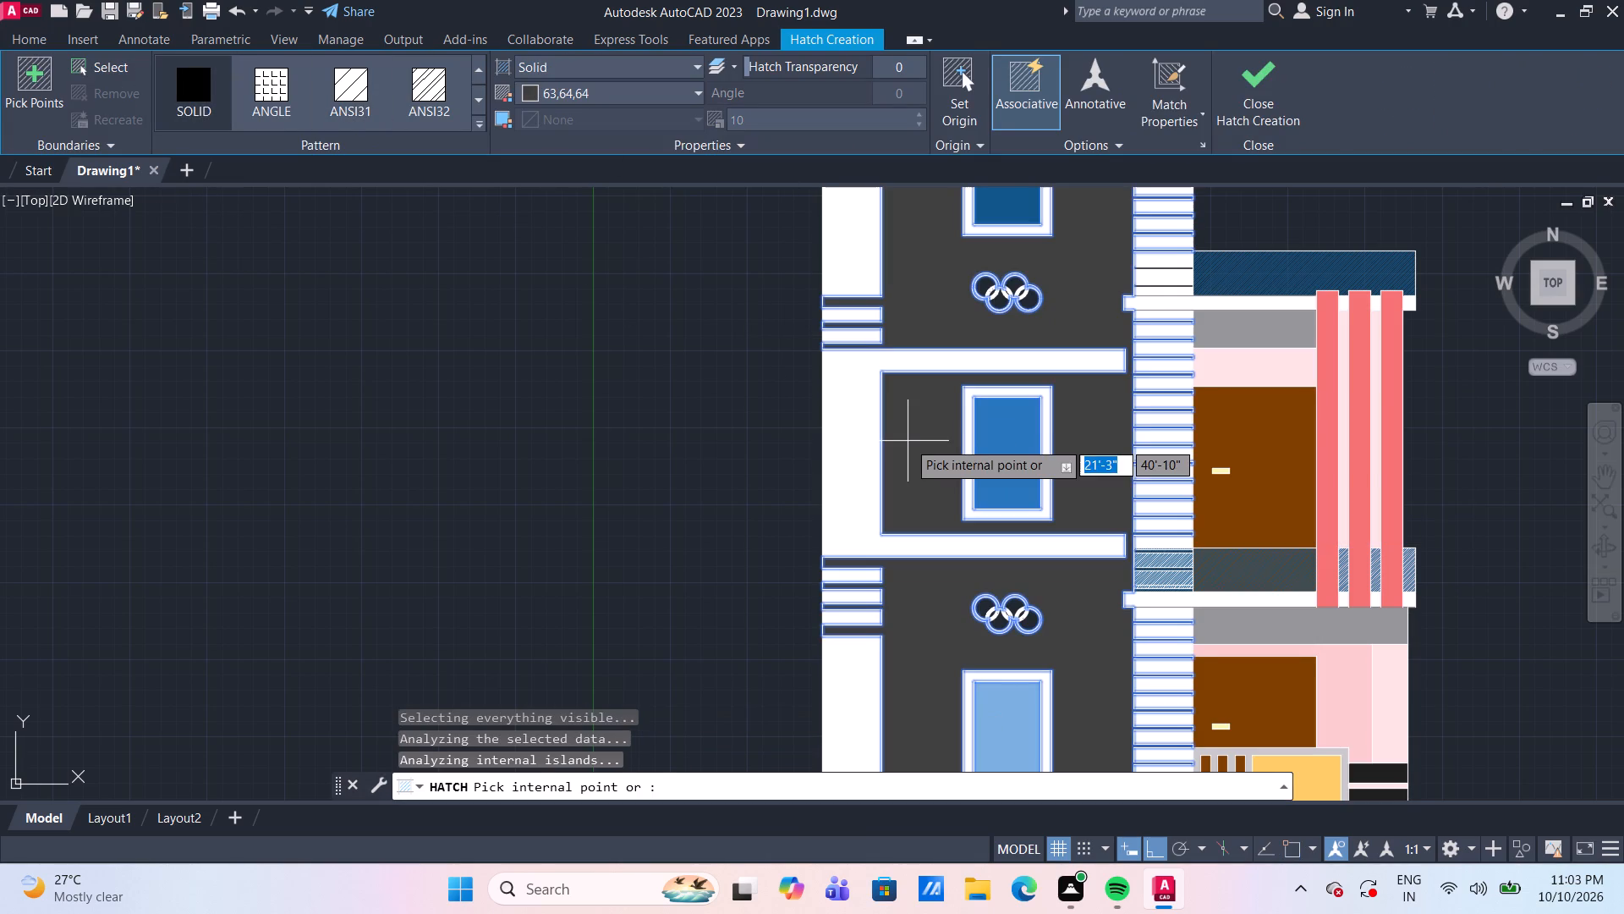
key("Escape")
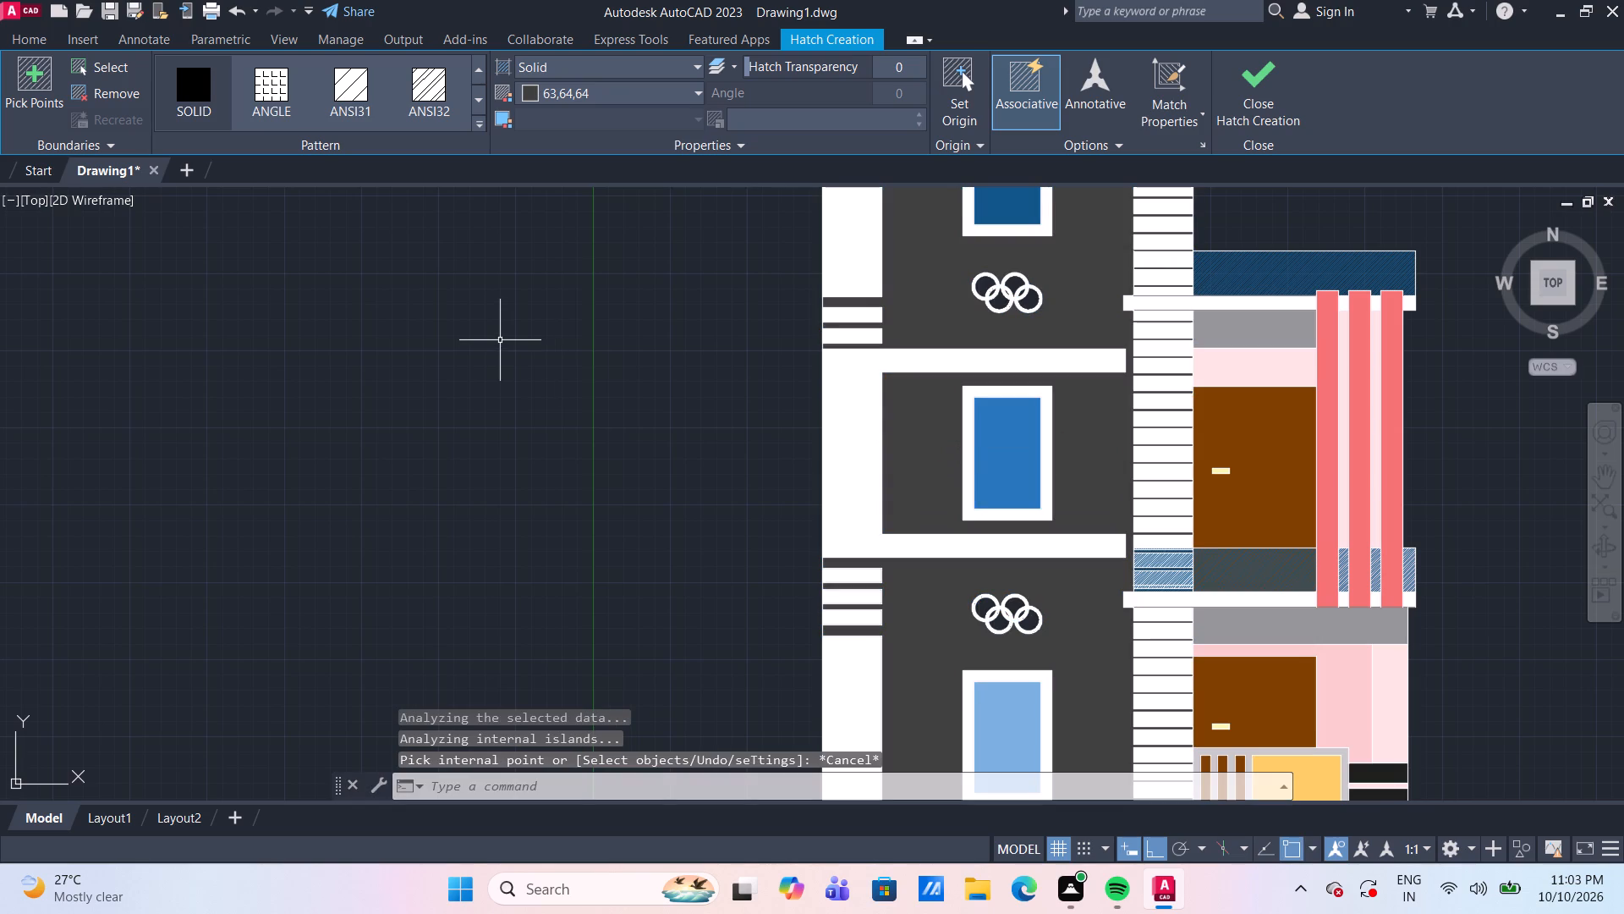
Overlay the same wall around the windows with a GRAVEL hatch in color 0,0,0 at scale 50.
scroll(500, 340, "down", 3)
scroll(612, 351, "up", 3)
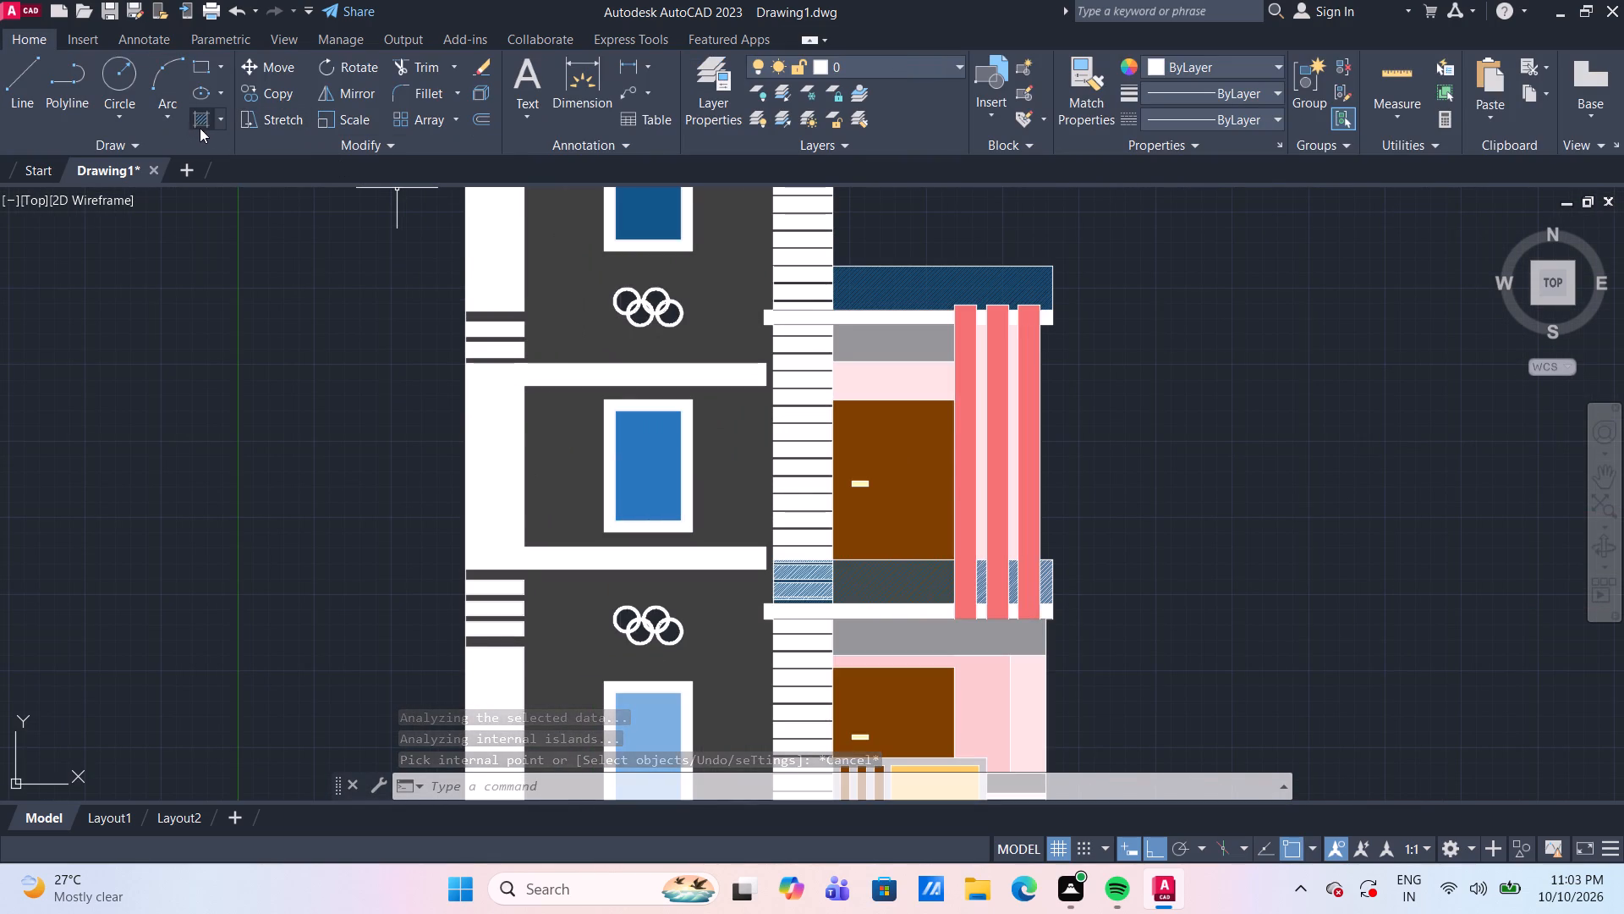
left_click_drag(202, 129, 211, 132)
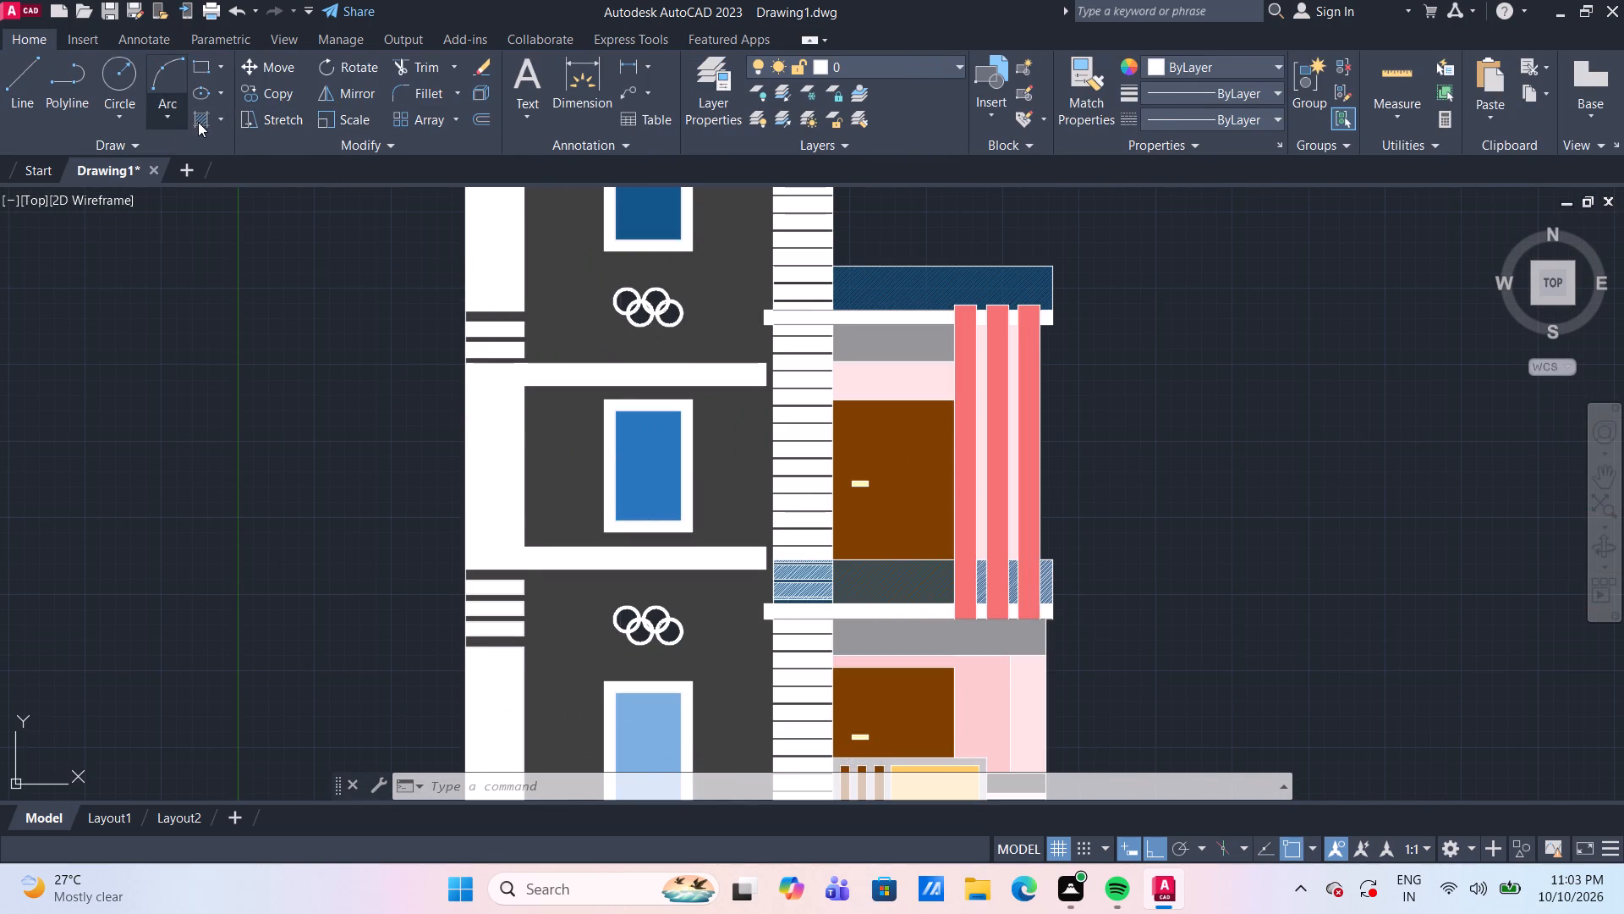
left_click(198, 122)
scroll(332, 114, "up", 2)
scroll(332, 114, "down", 4)
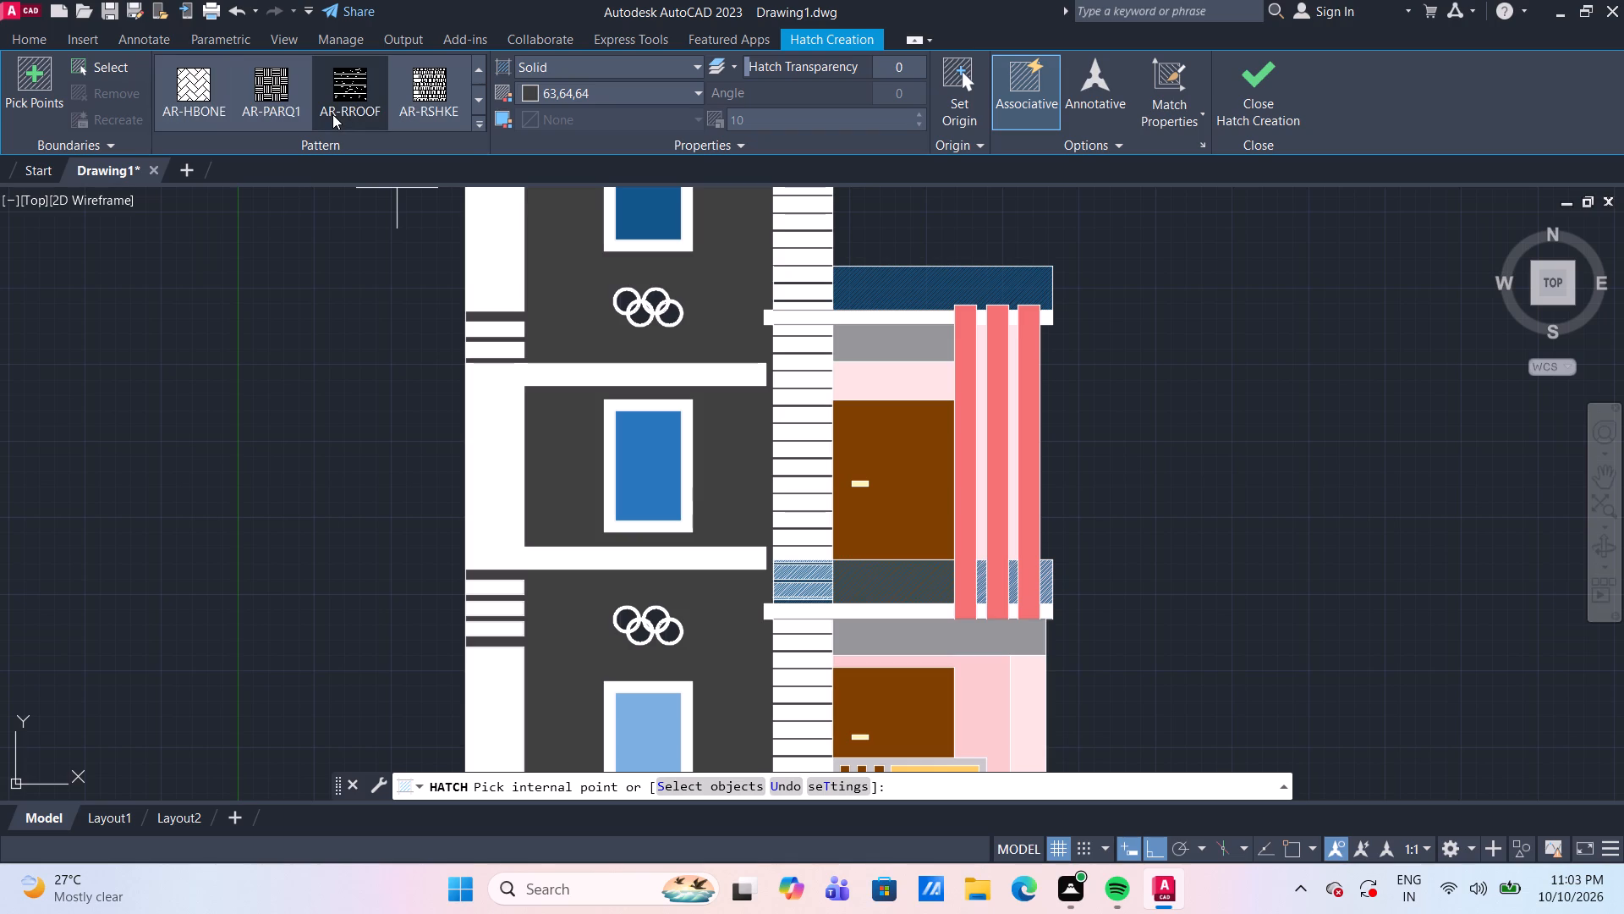
scroll(332, 114, "up", 2)
scroll(332, 114, "down", 10)
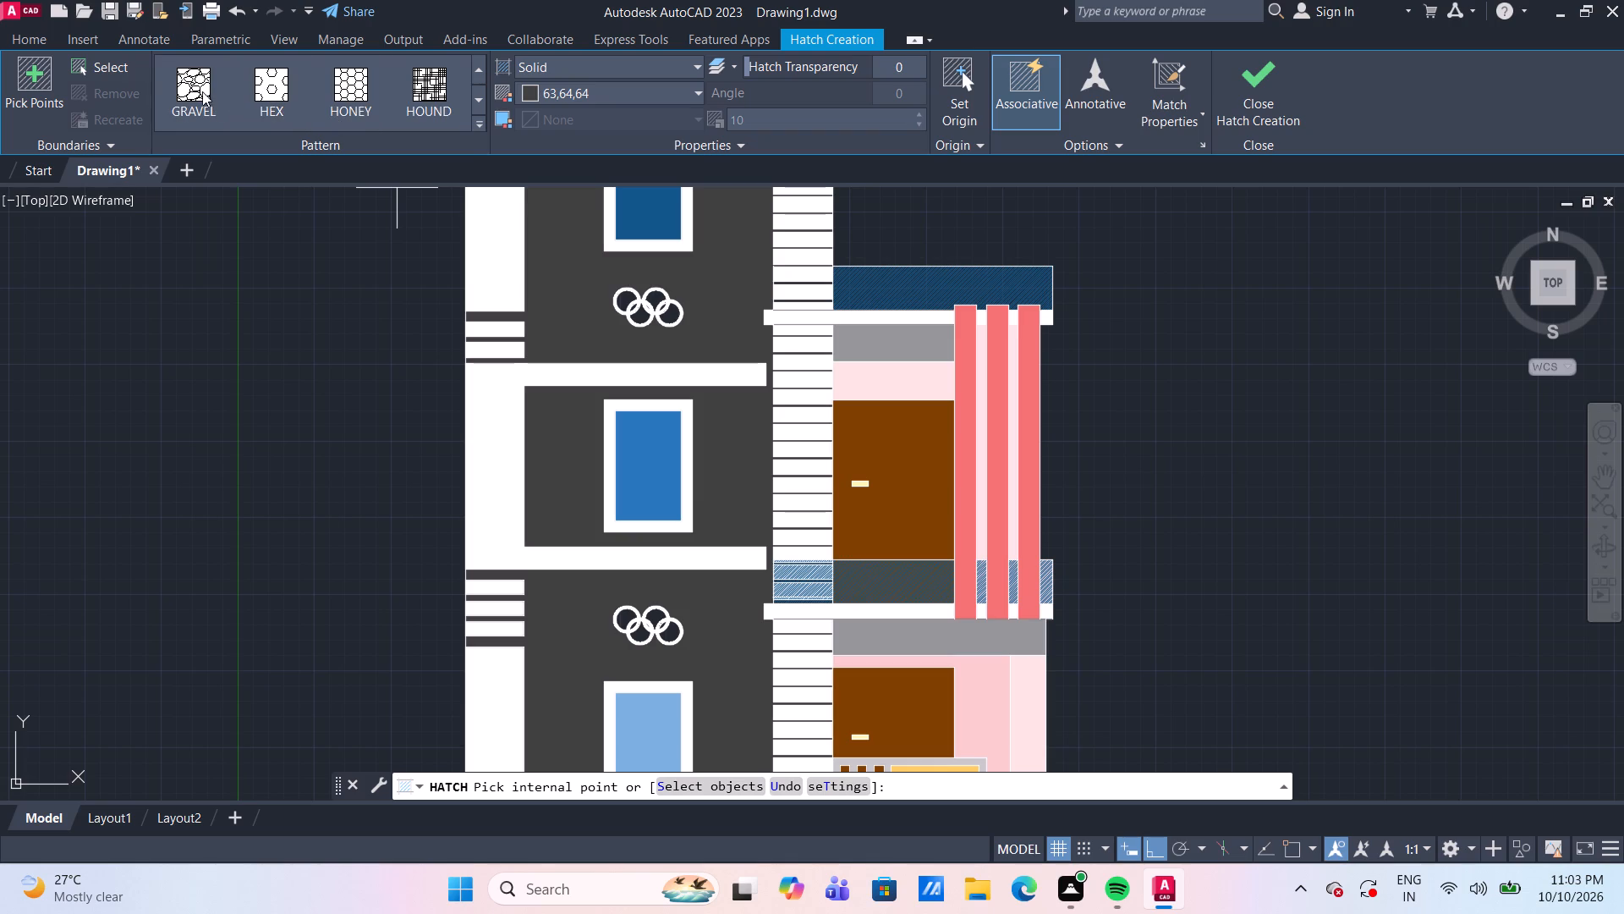
left_click(200, 91)
left_click(564, 95)
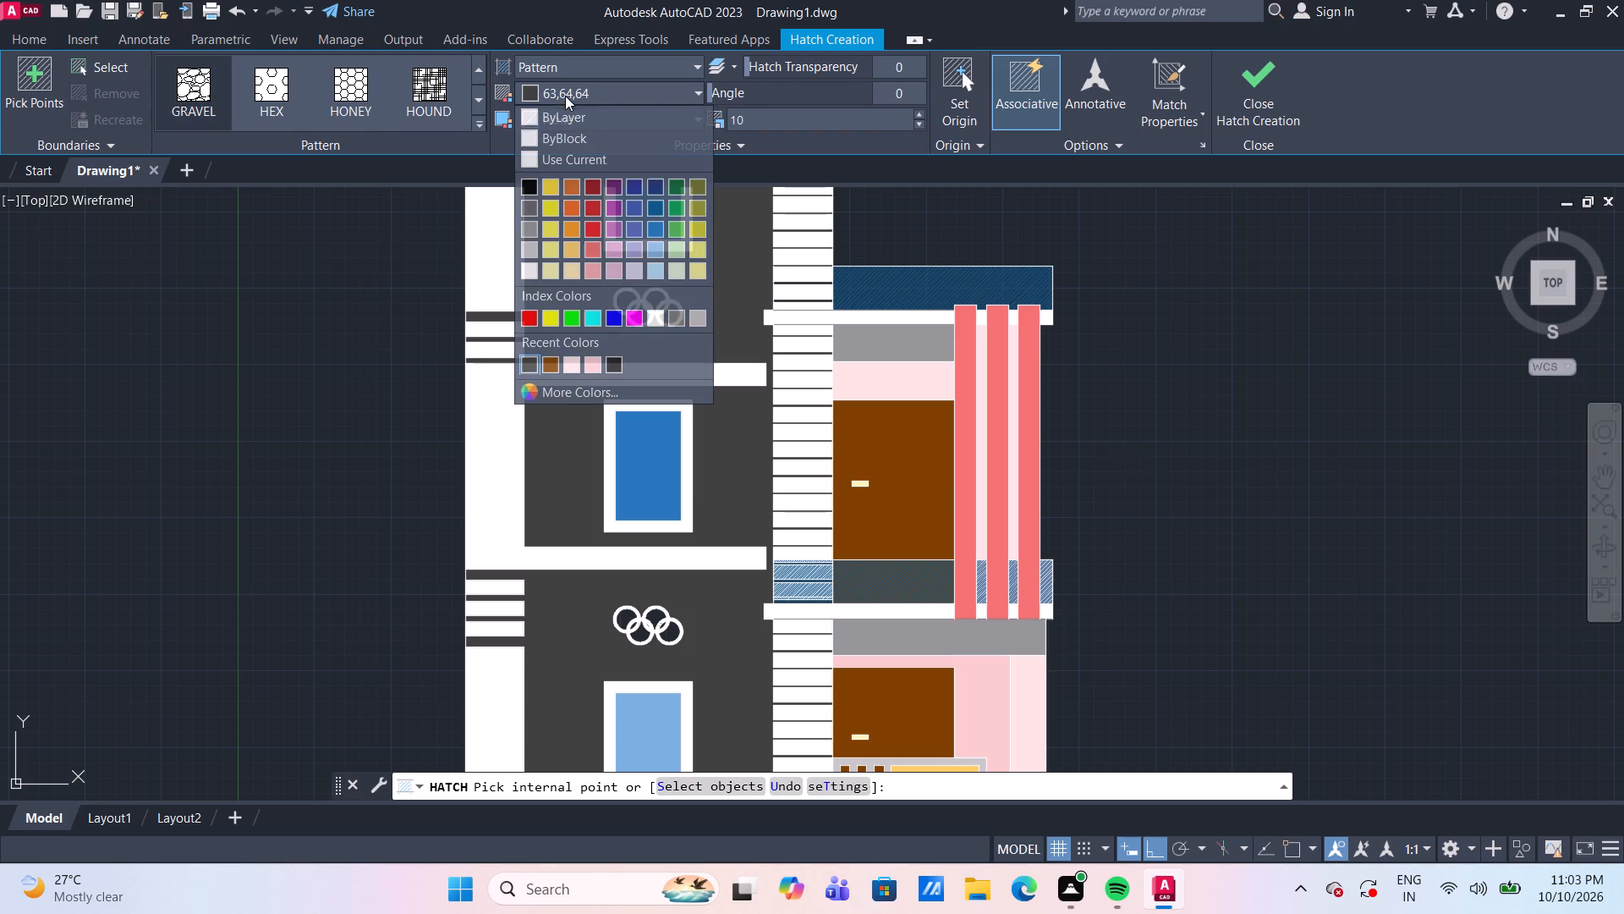
left_click(534, 184)
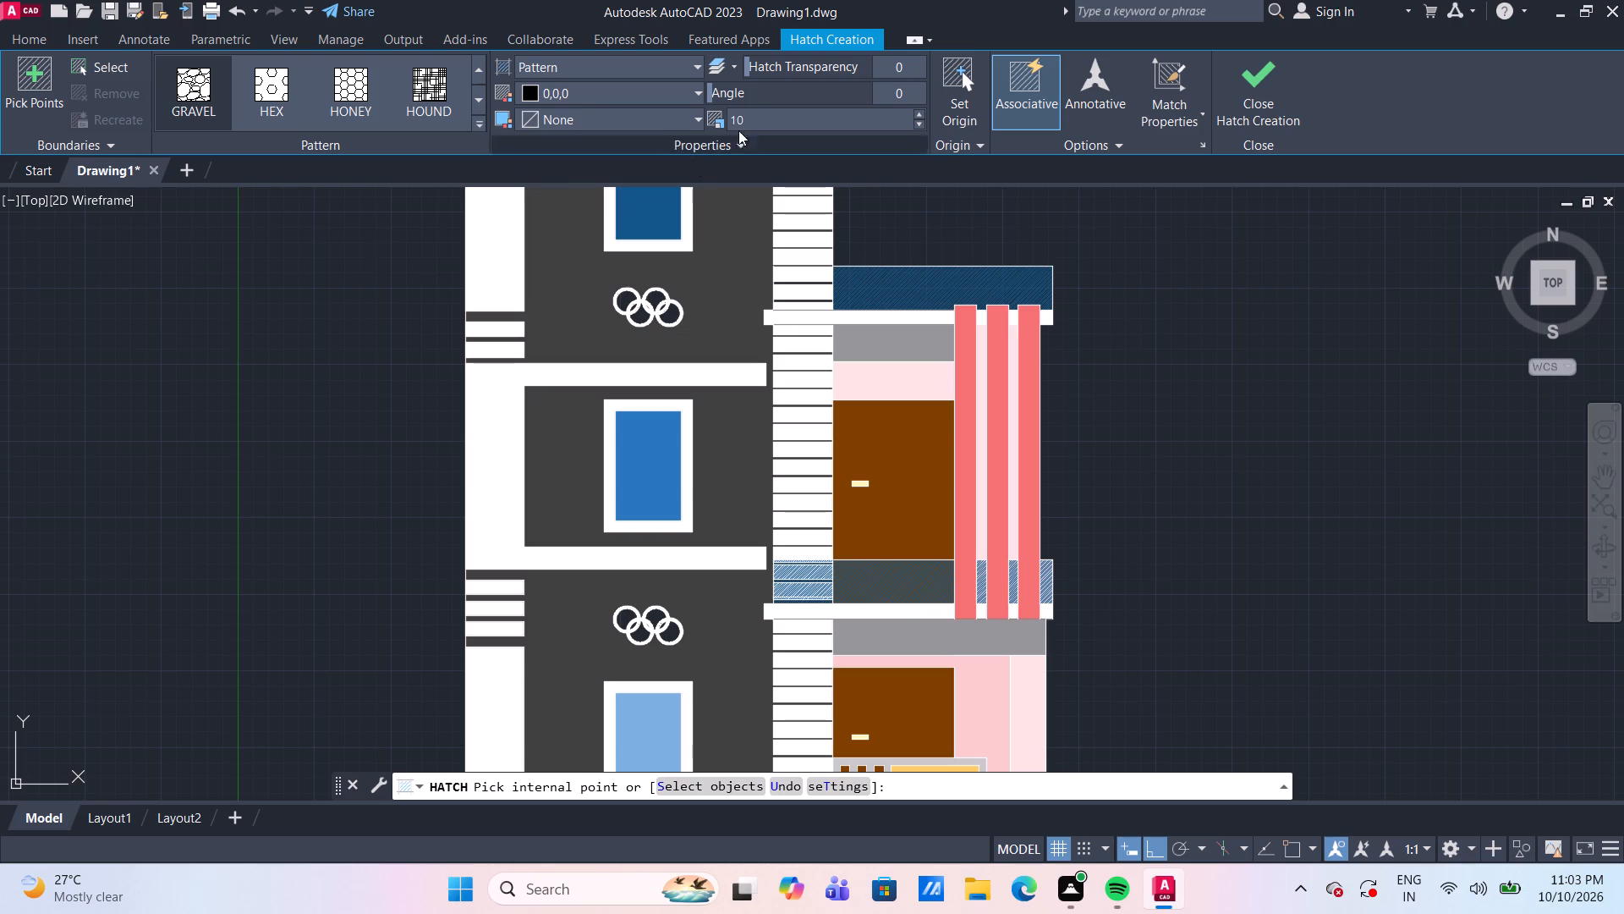
left_click(716, 277)
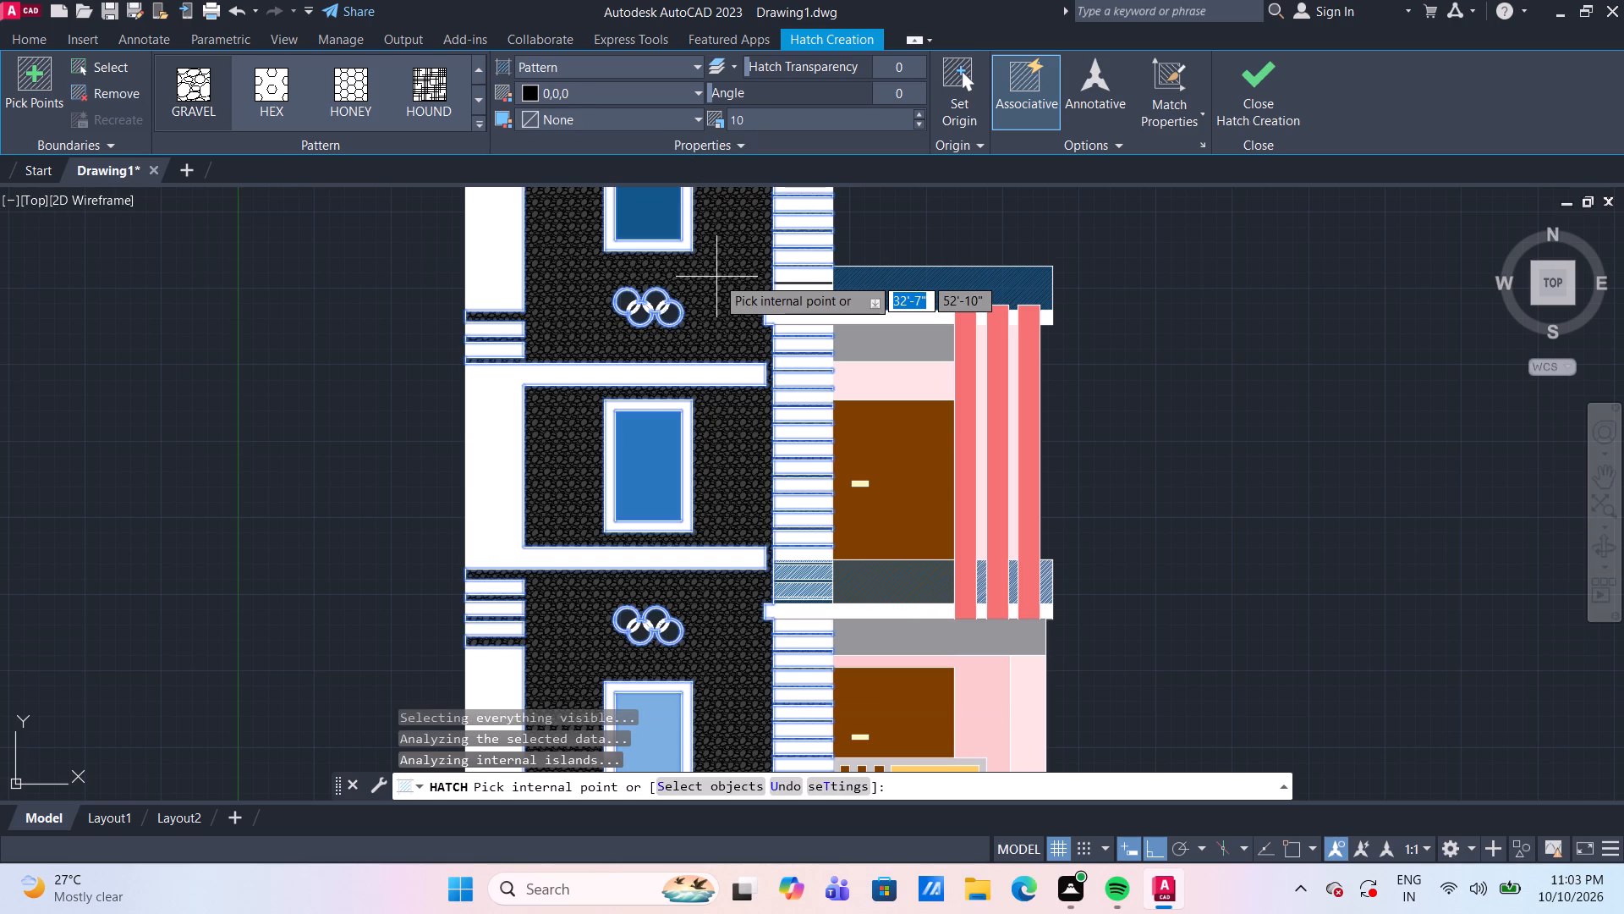
left_click(793, 123)
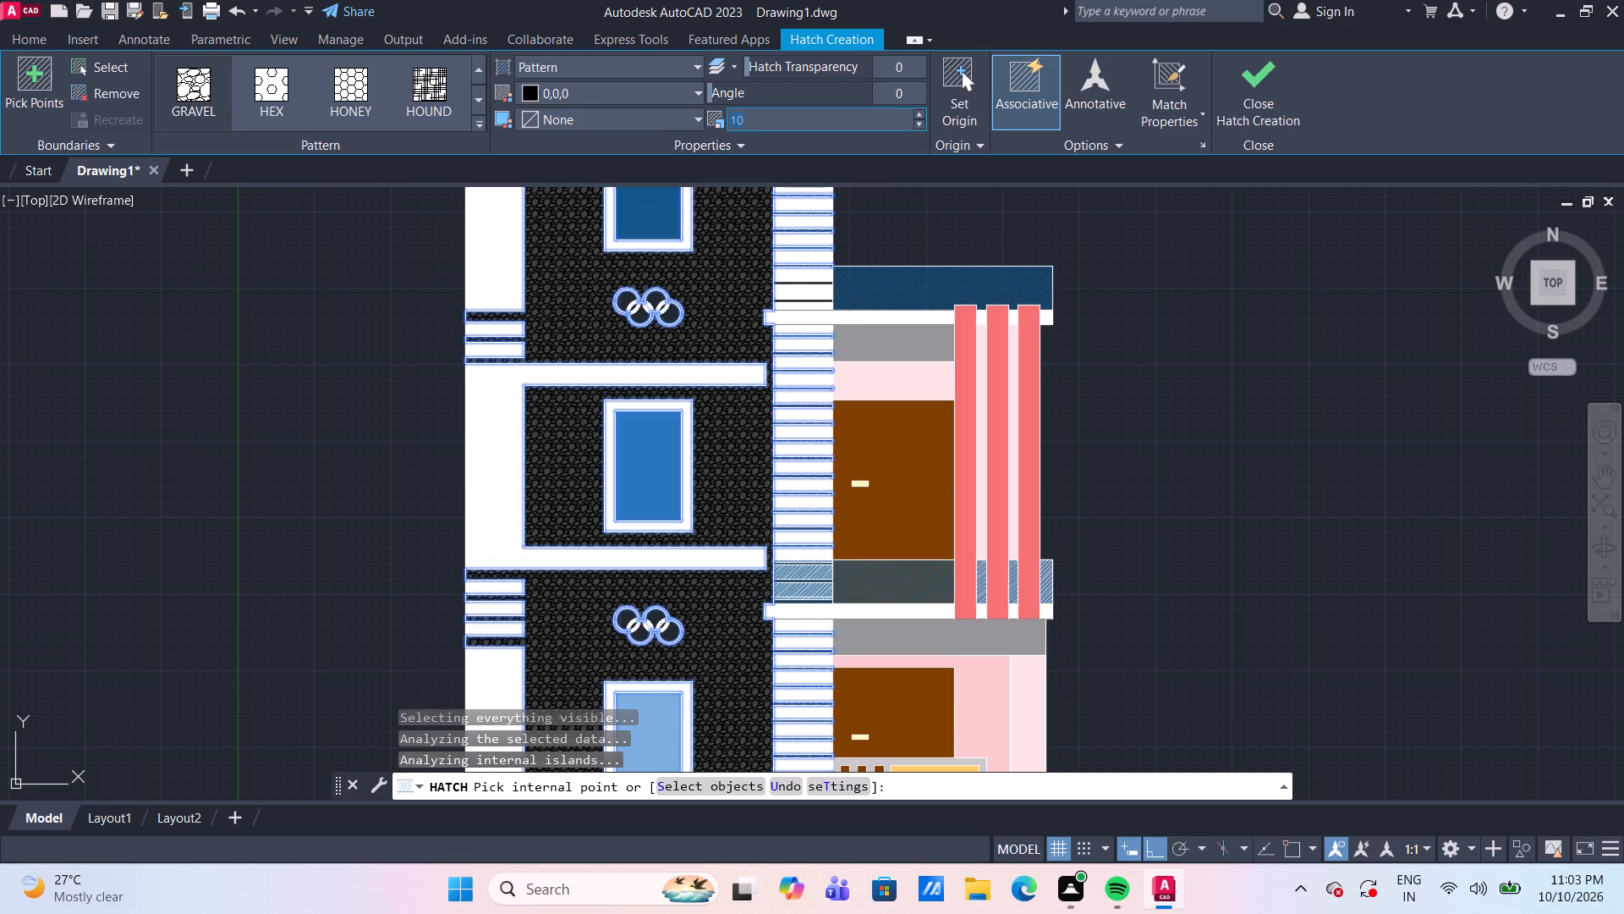
type("50")
key("Return")
key("Return")
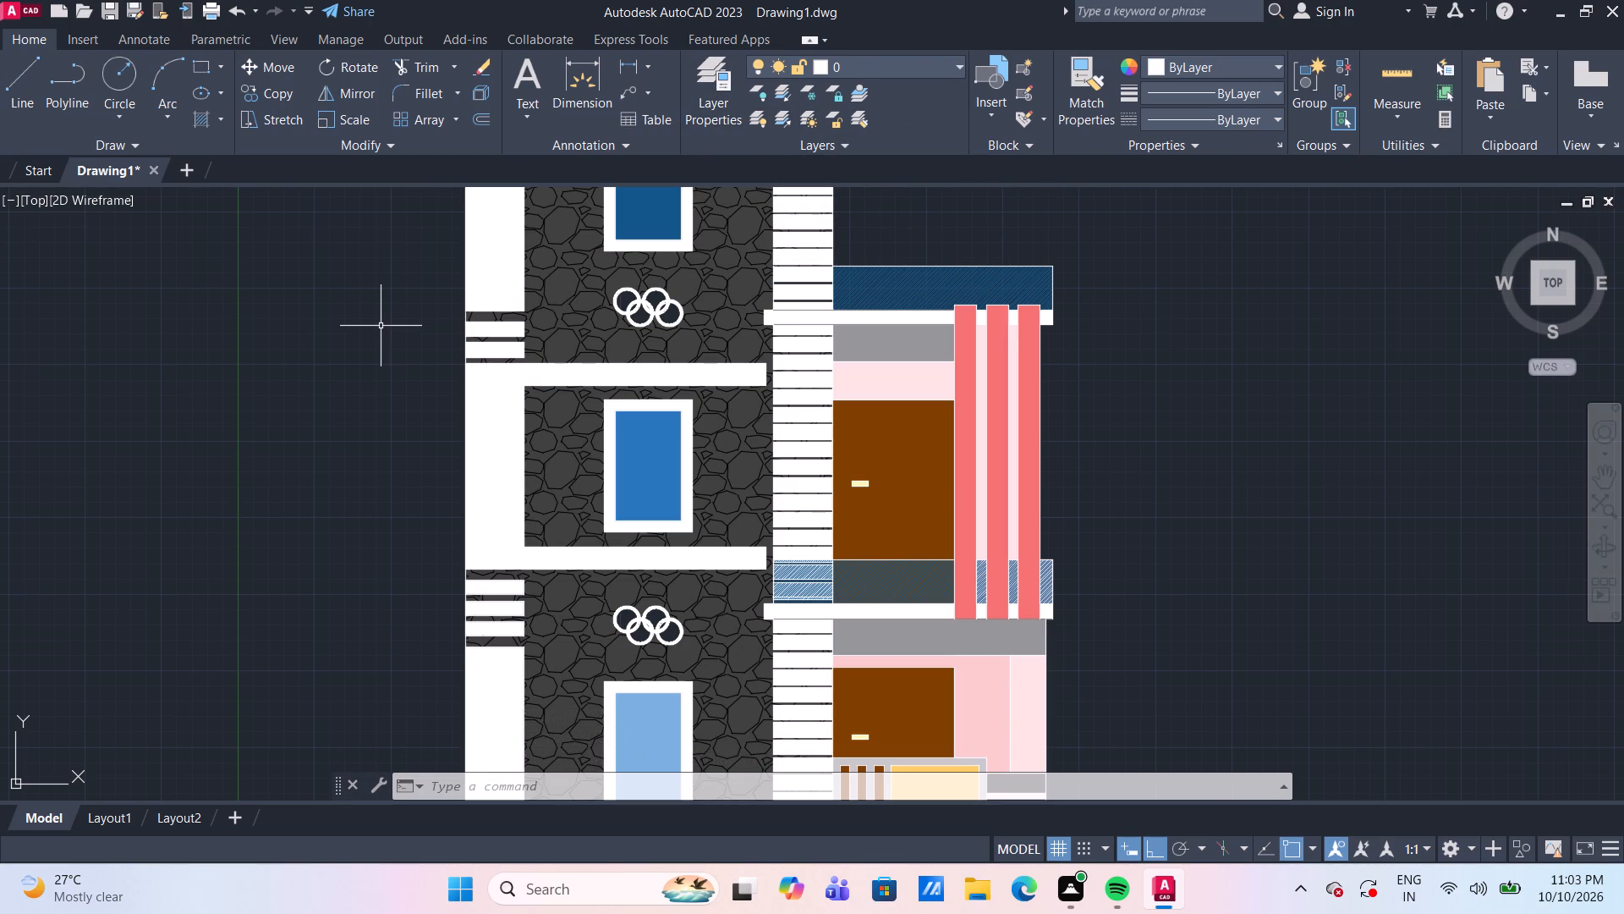
key("Escape")
Set the wall's GRAVEL hatch scale to 40.
scroll(745, 354, "down", 2)
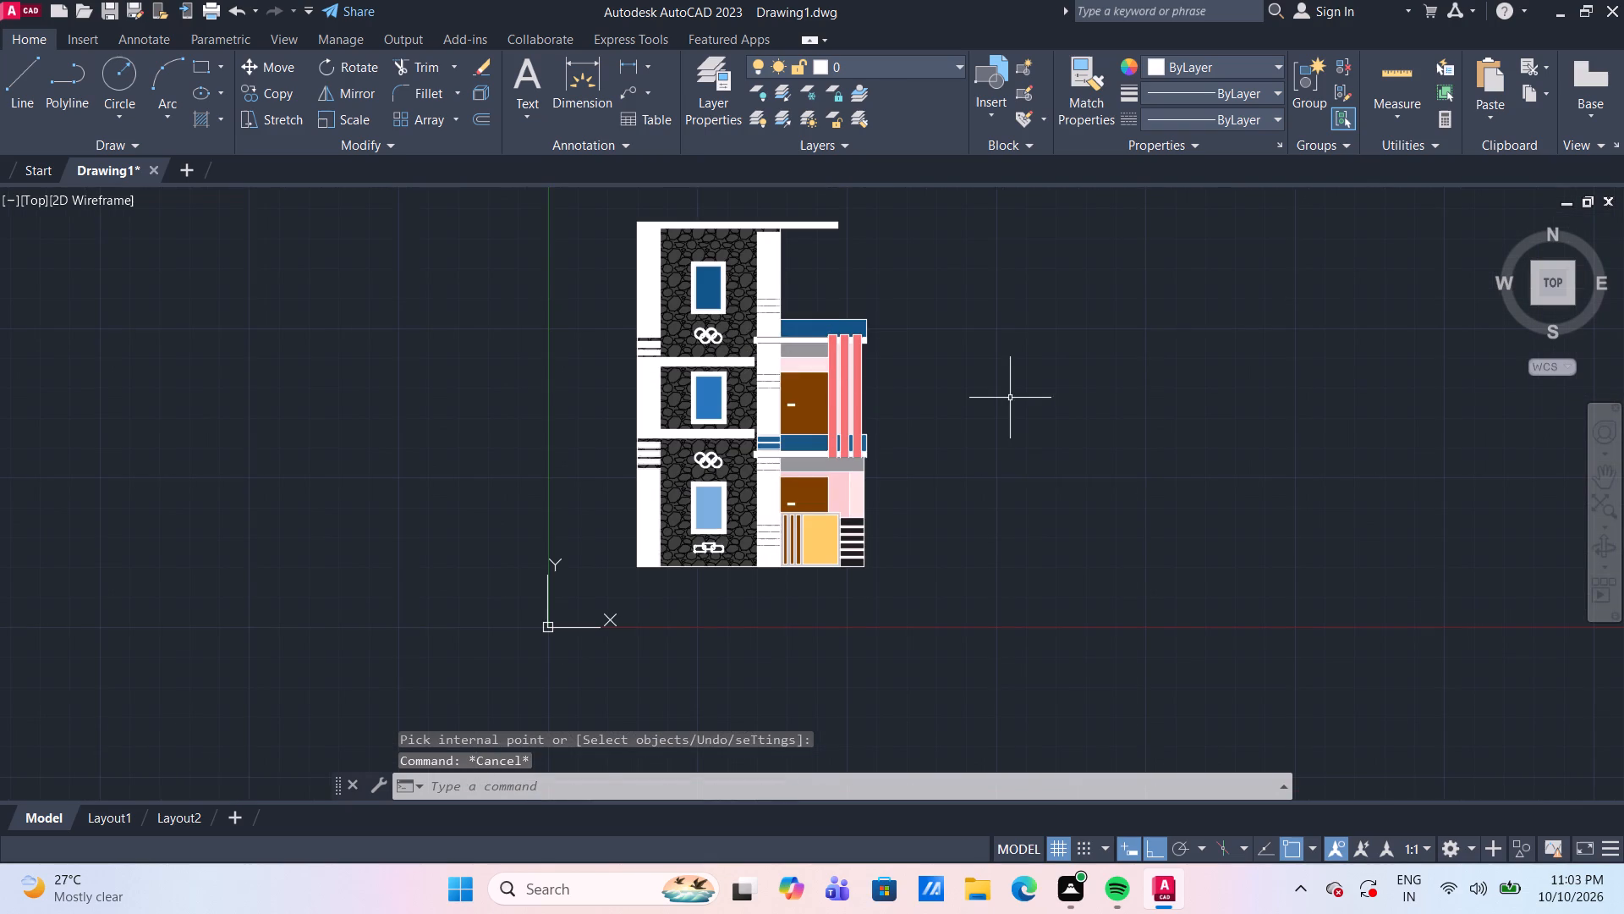
left_click(736, 317)
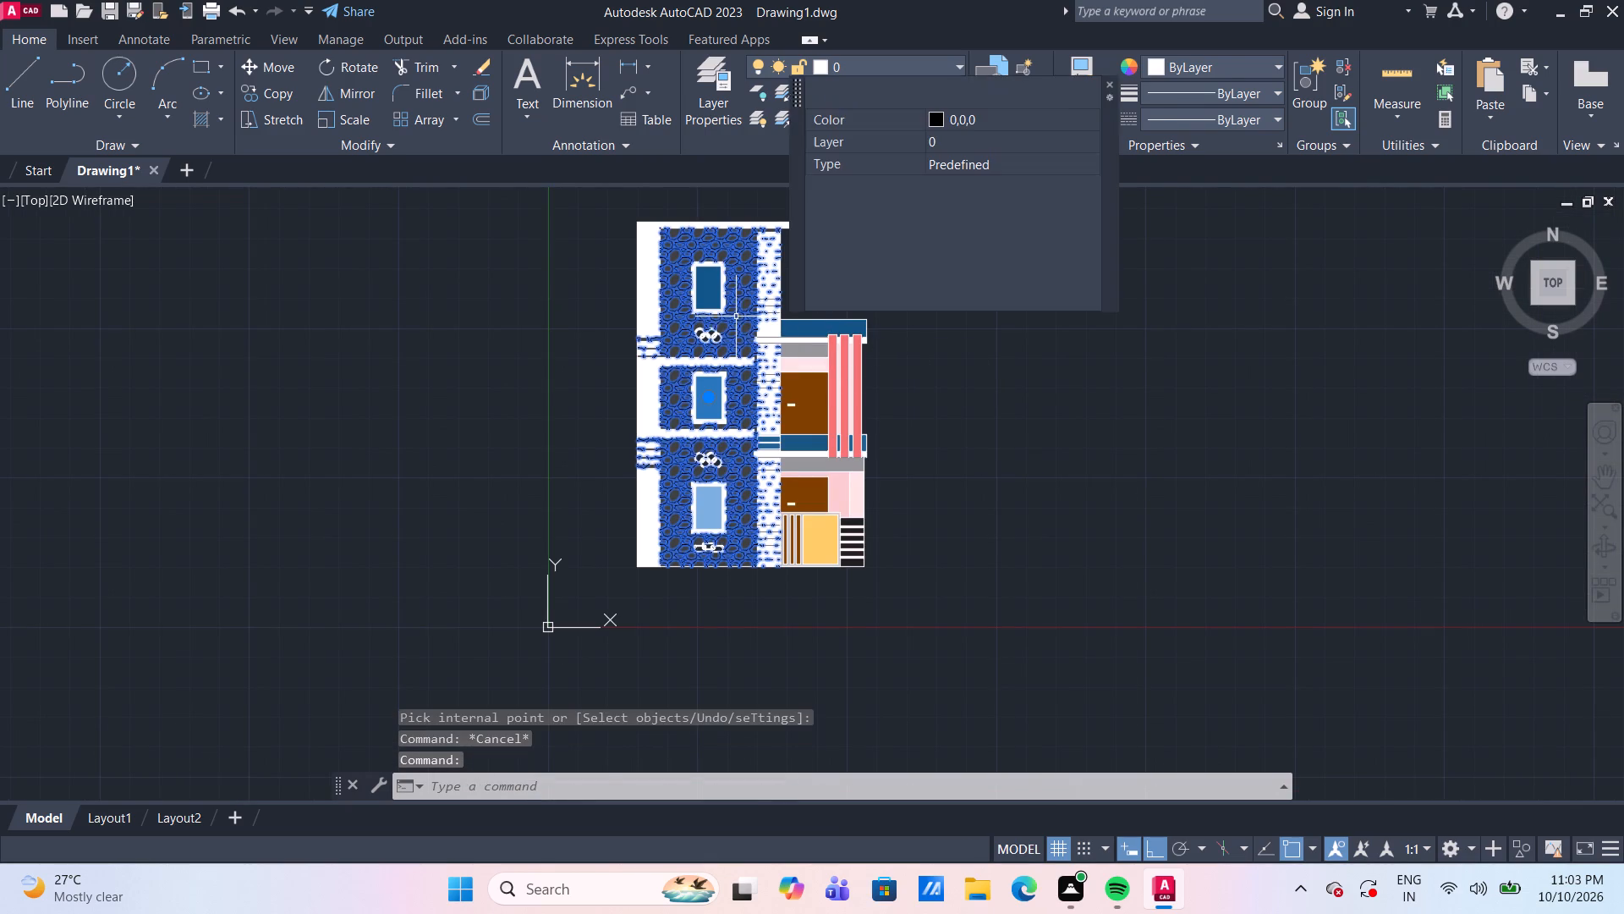
left_click(973, 253)
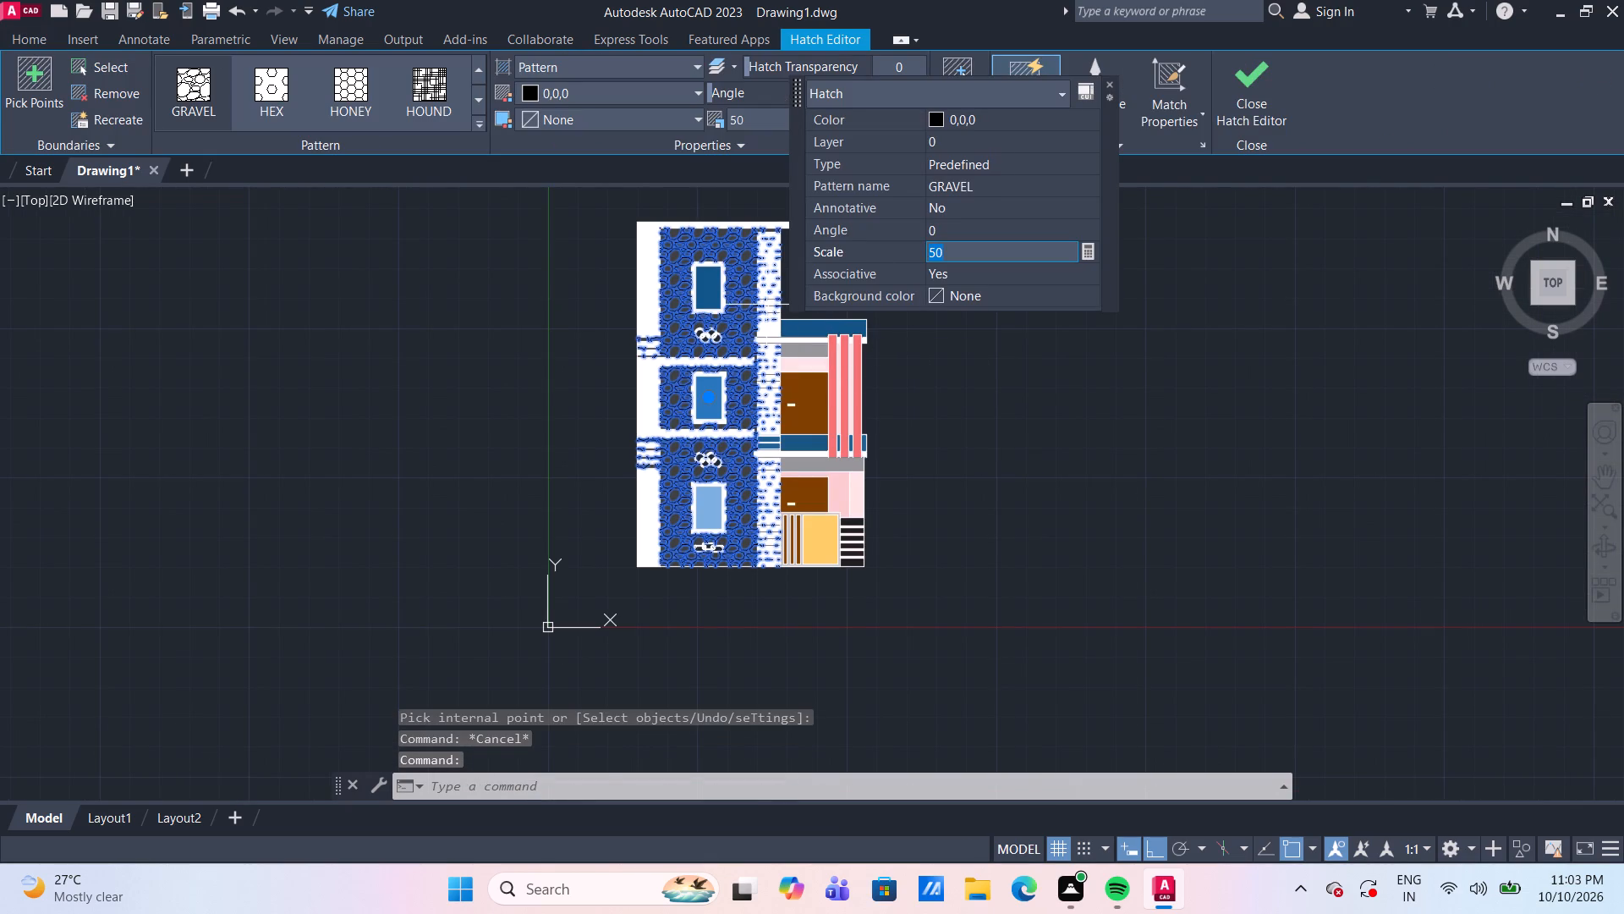
type("40")
key("Return")
key("Escape")
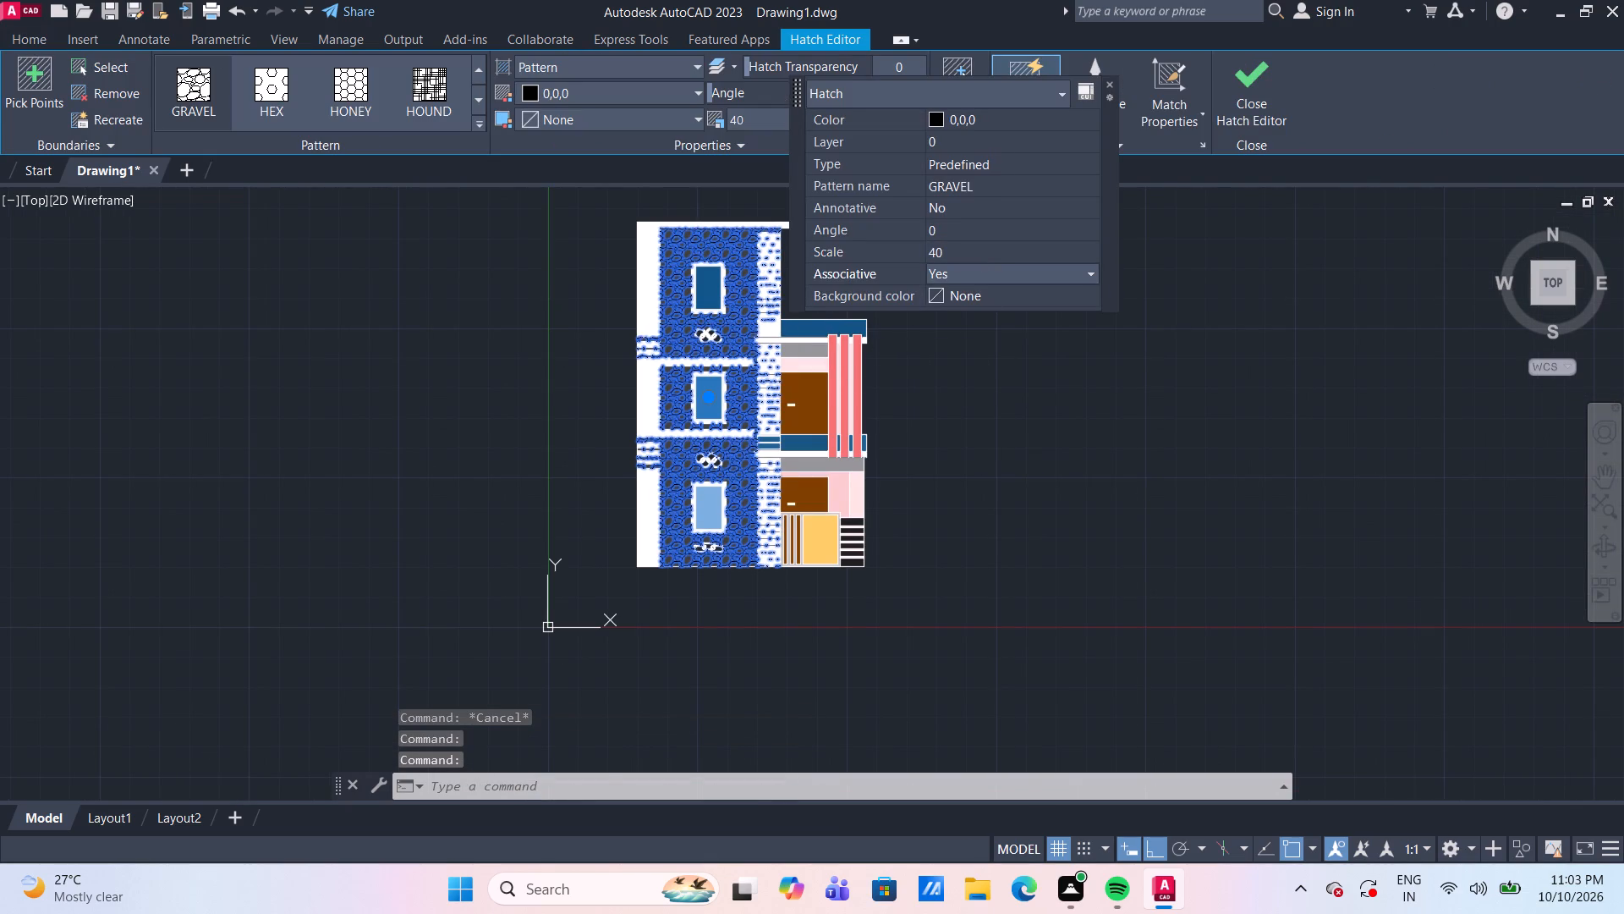
key("Escape")
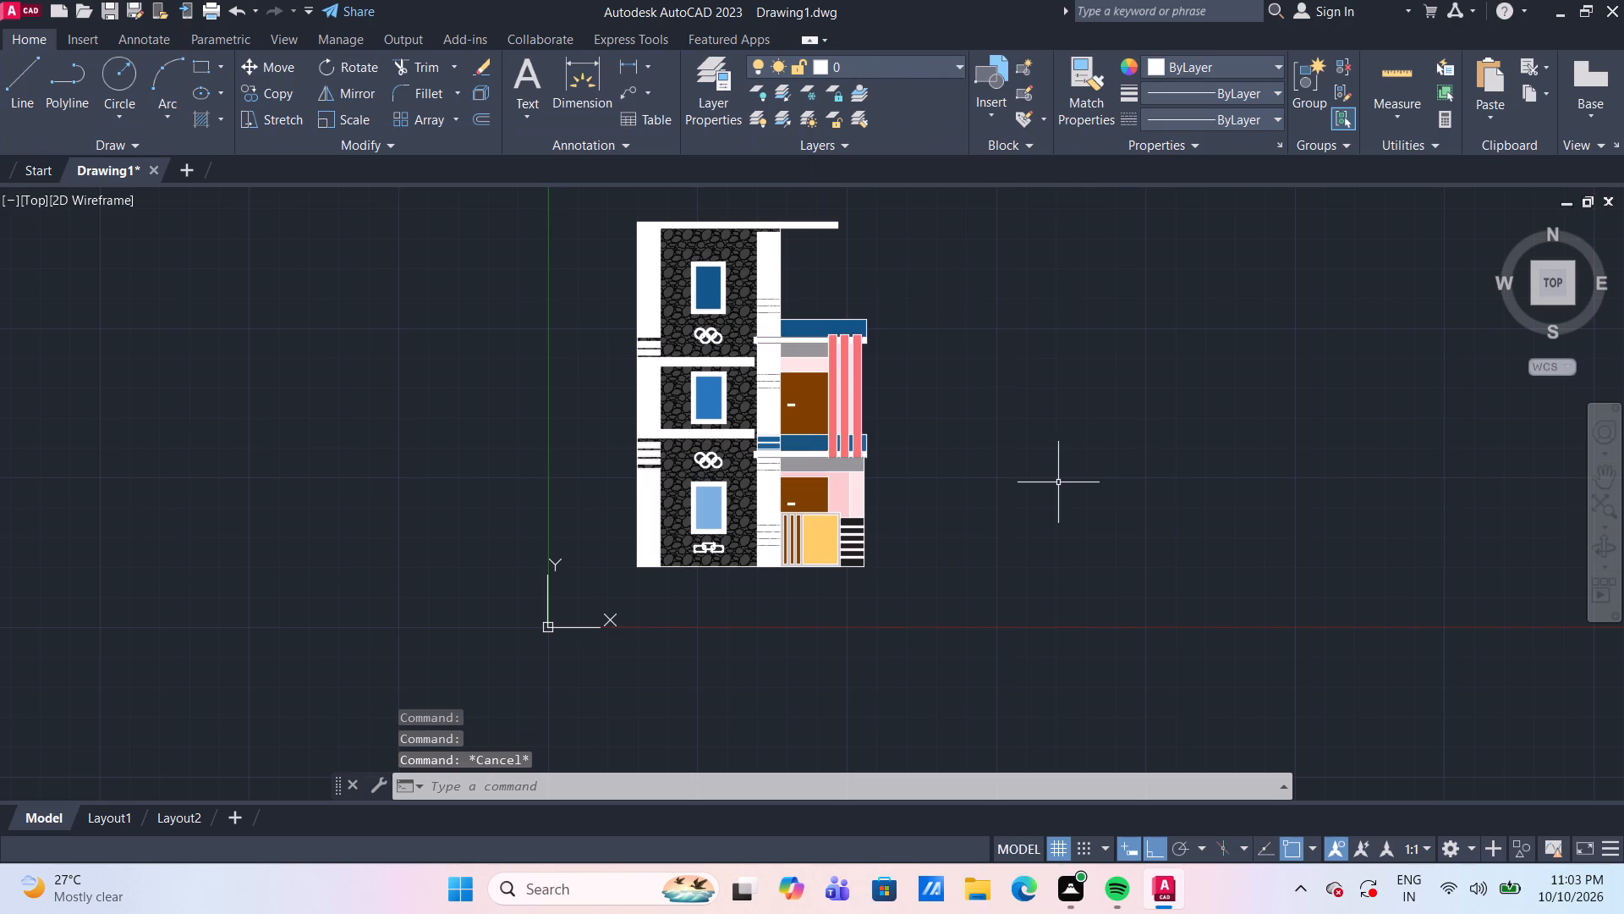
Examine the gravel-hatched wall up close around the ring ornament and the interlocking rectangle ornament below the lowest window.
scroll(890, 453, "up", 1)
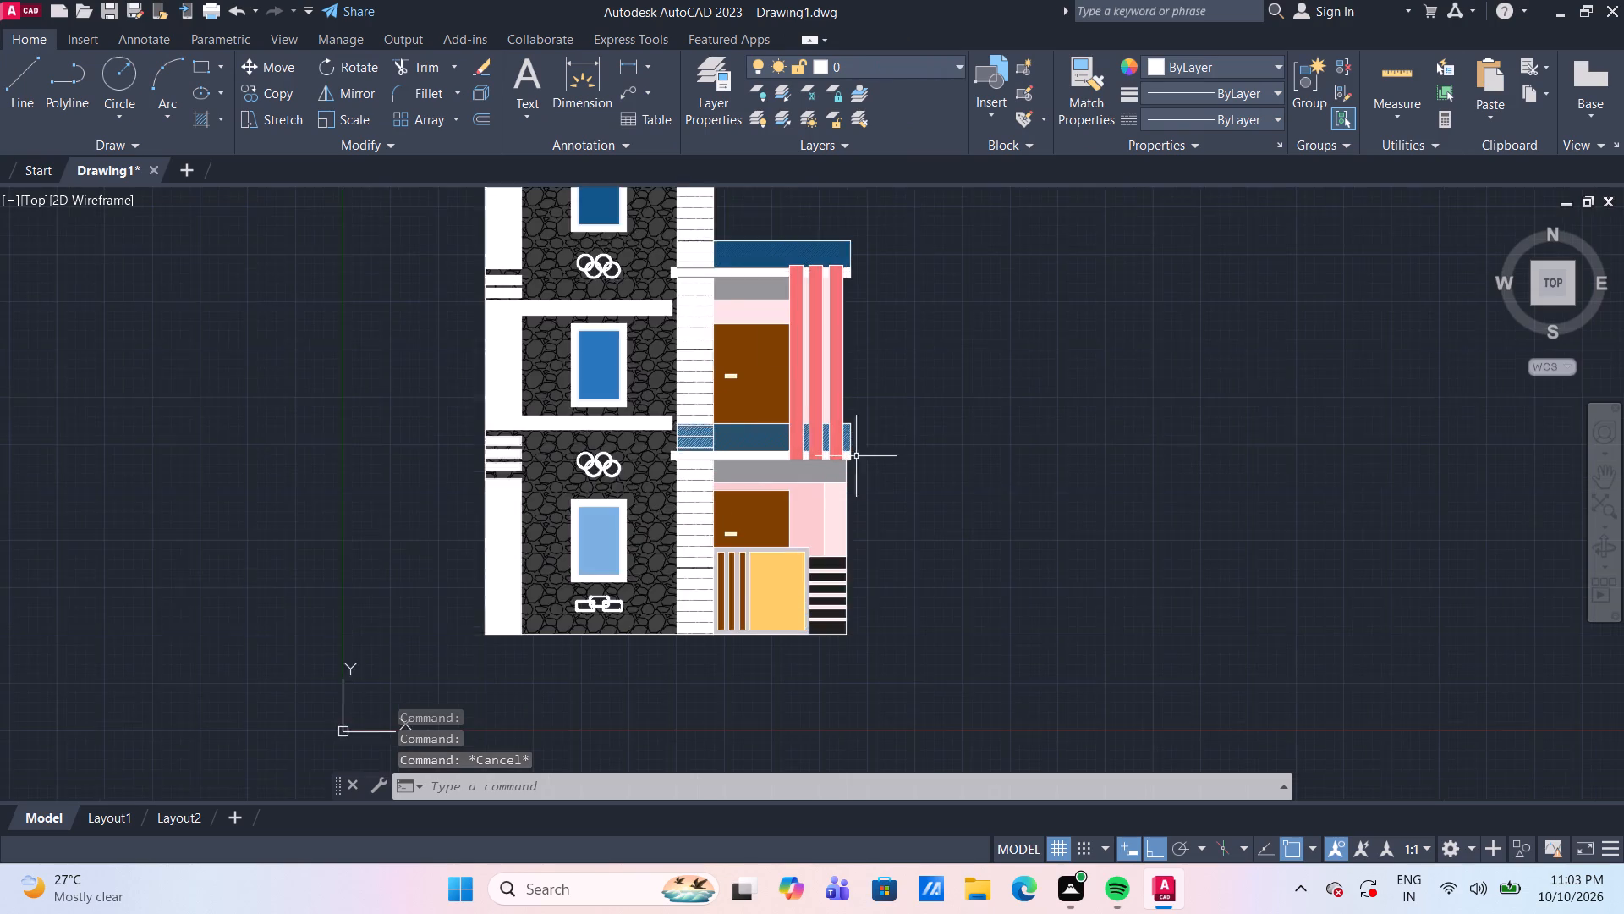
scroll(792, 469, "up", 1)
scroll(465, 471, "up", 3)
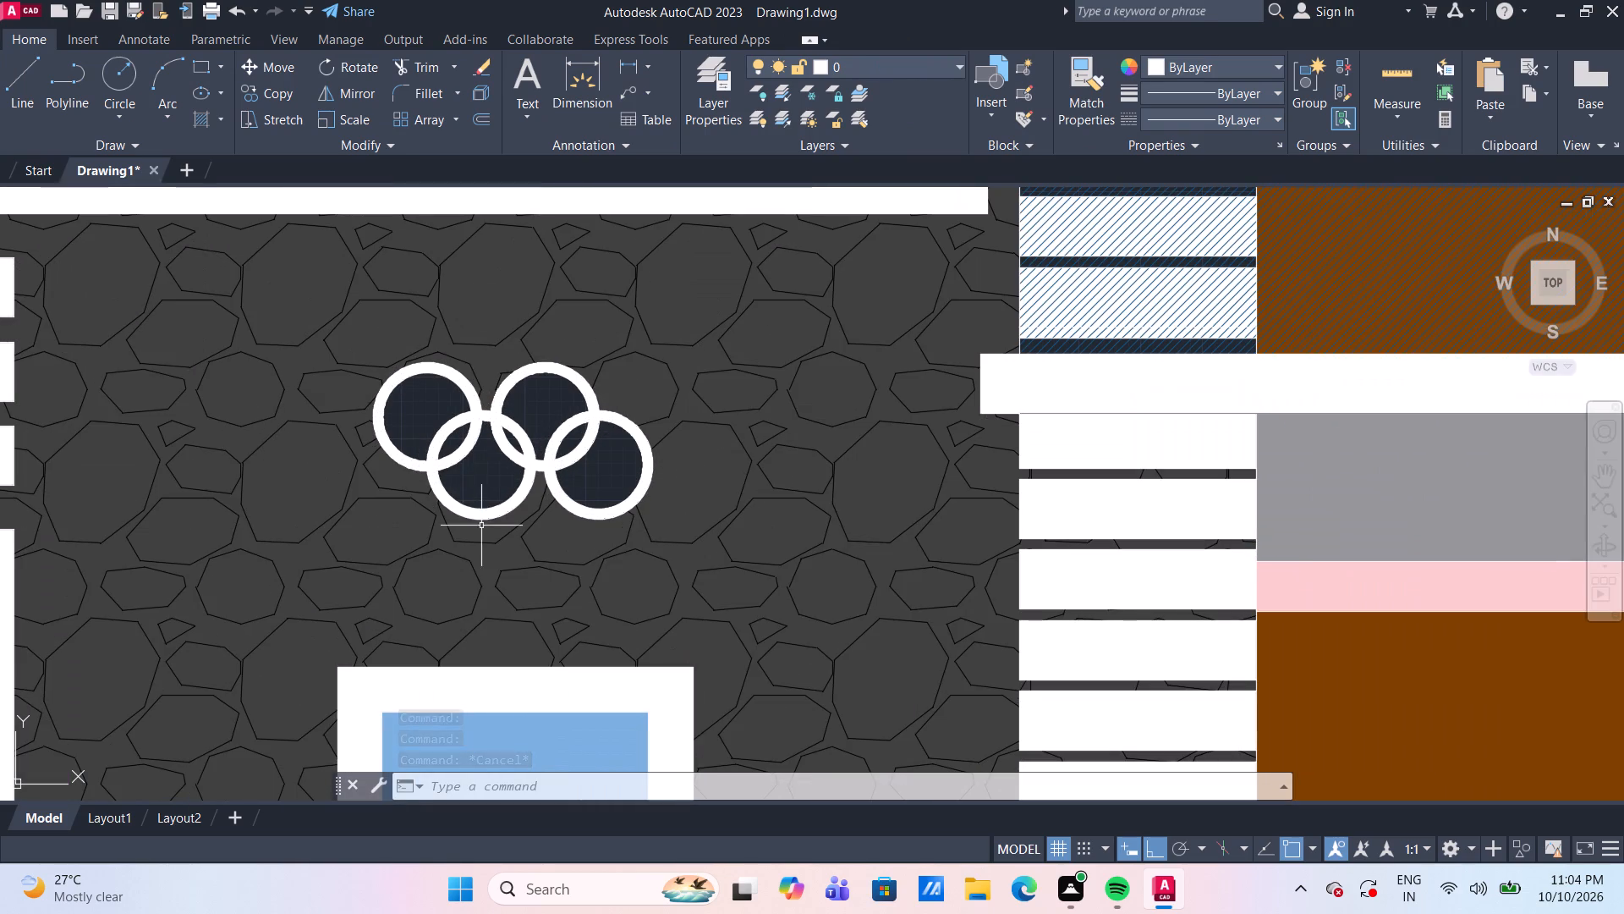
scroll(682, 559, "down", 2)
scroll(788, 608, "down", 2)
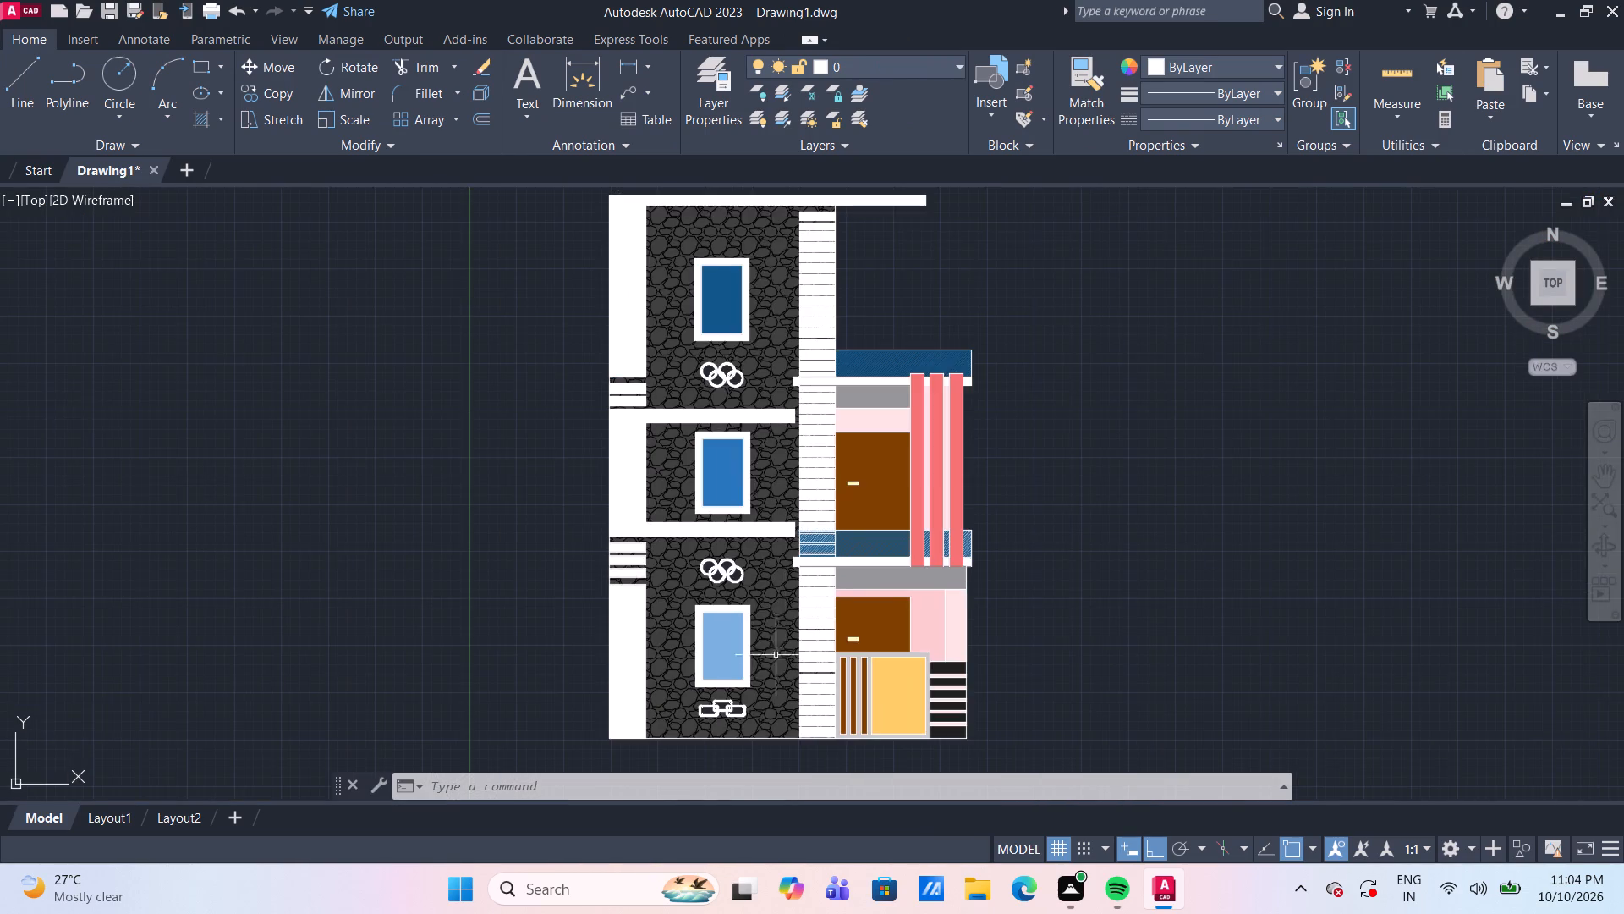
scroll(749, 716, "up", 4)
middle_click_drag(751, 725, 848, 615)
scroll(848, 615, "up", 1)
scroll(615, 614, "up", 1)
middle_click_drag(635, 614, 728, 598)
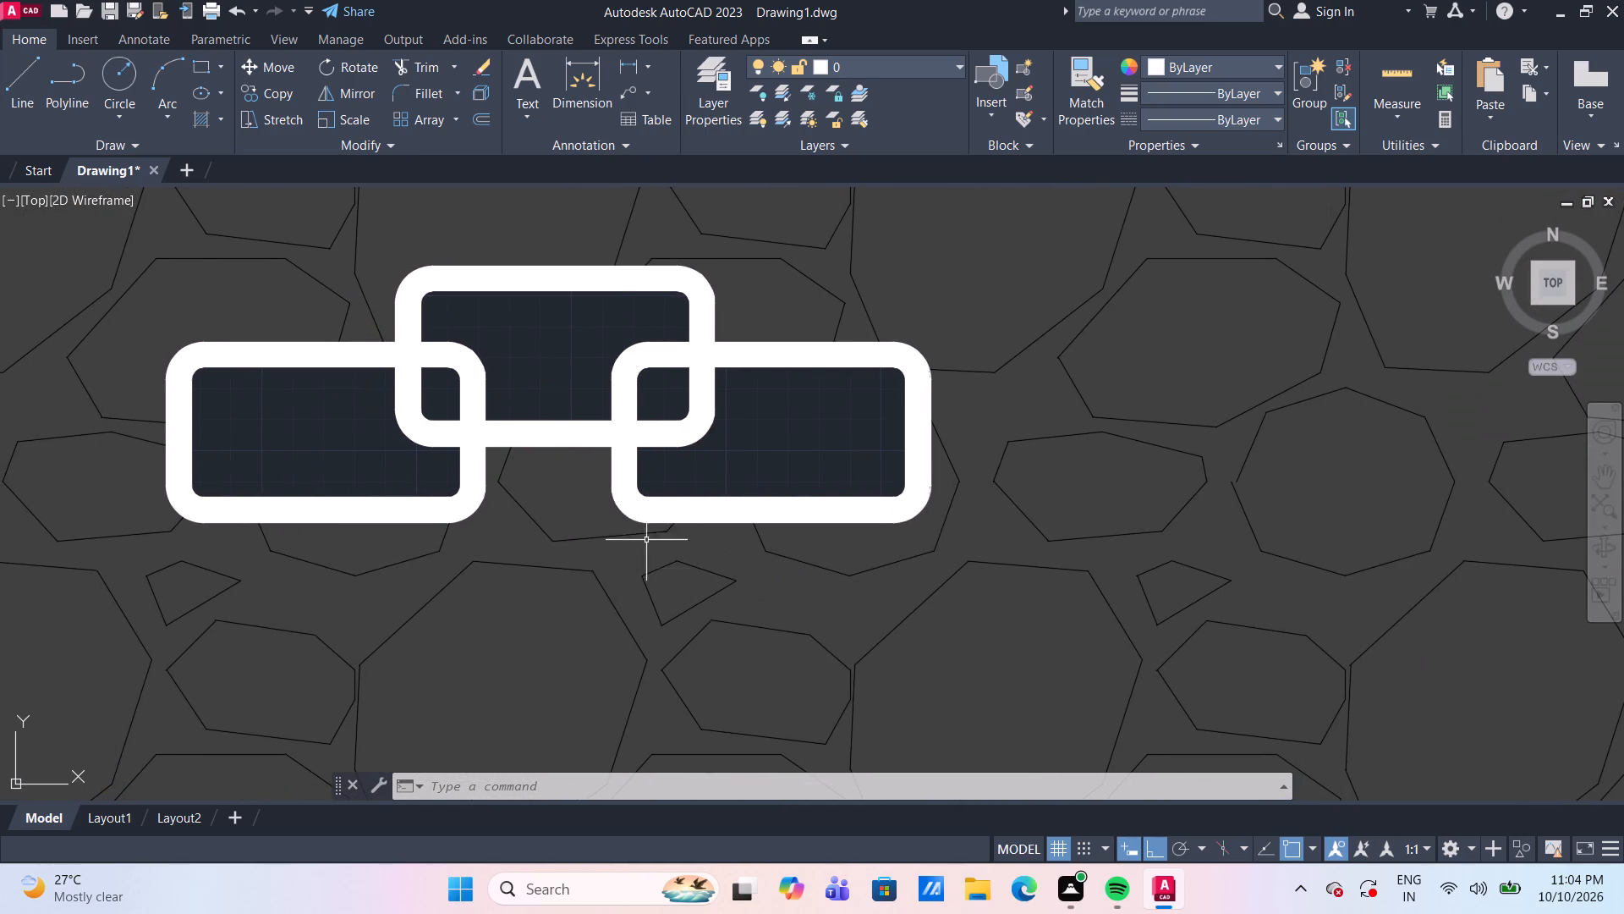
Fill the openings of the interlocking rectangle ornament below the lowest window with a solid hatch in color 63,64,64.
left_click(202, 121)
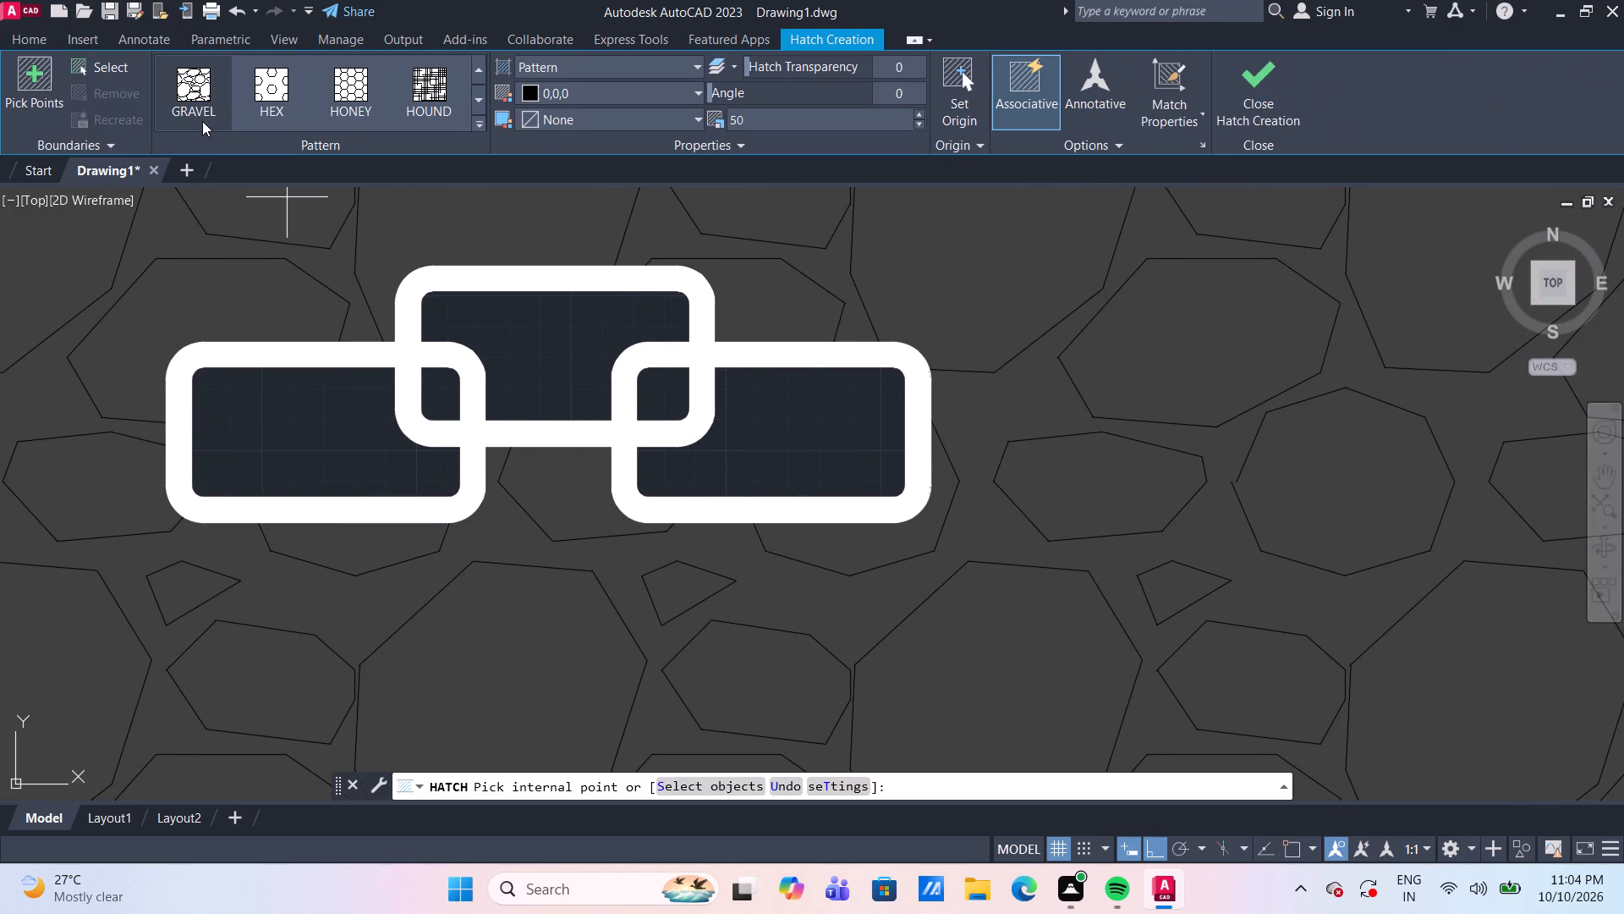
scroll(275, 107, "up", 12)
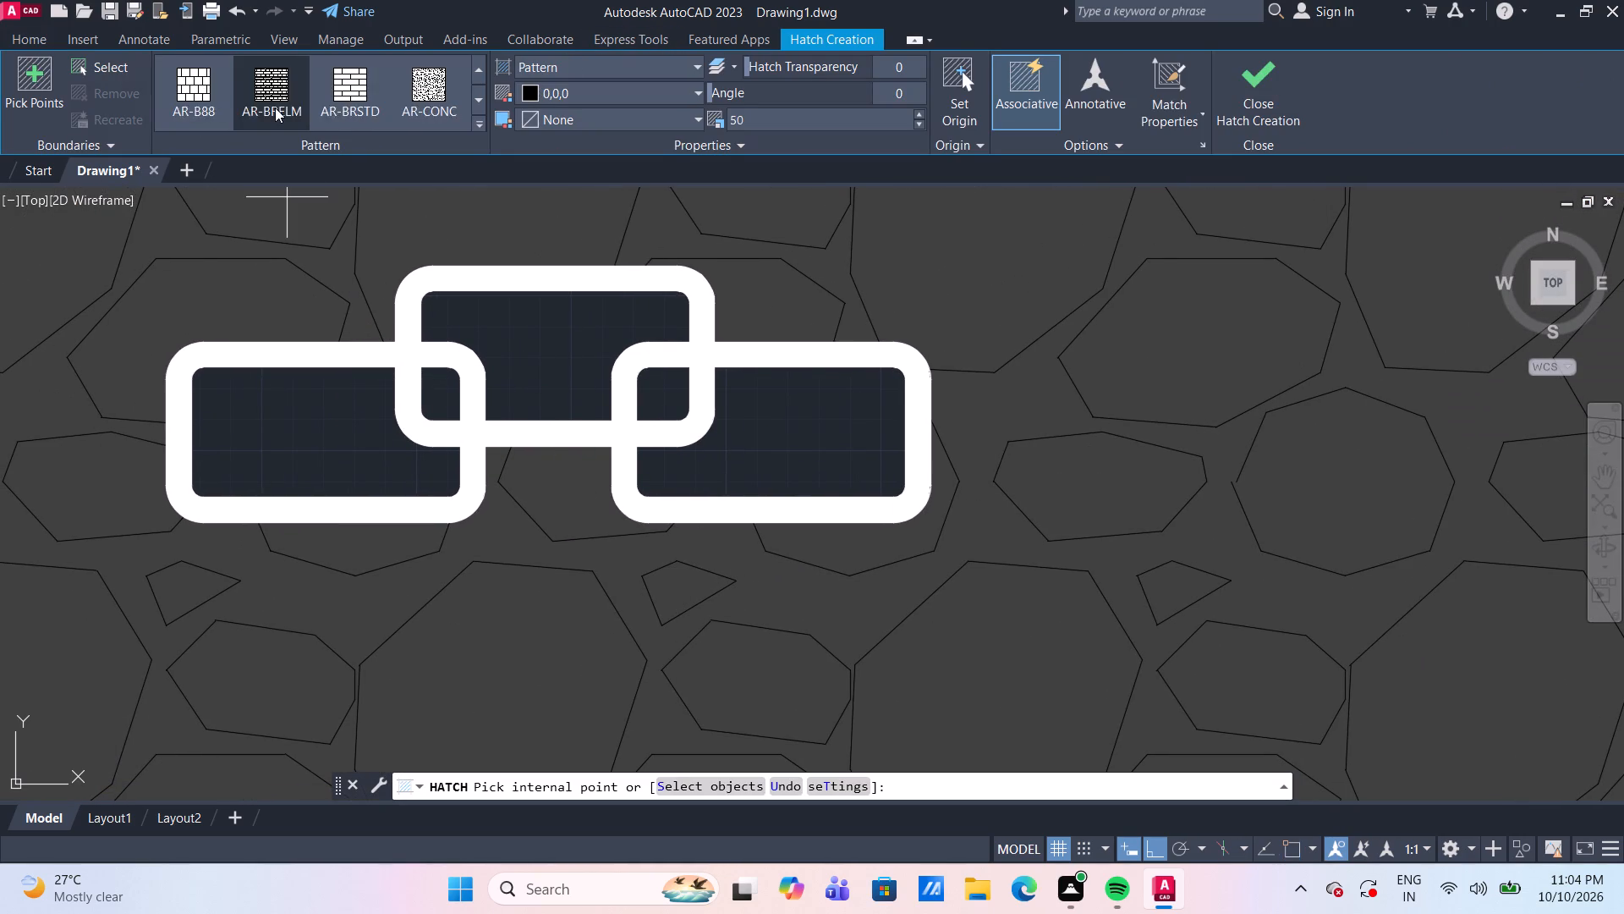
scroll(275, 107, "up", 7)
left_click(214, 96)
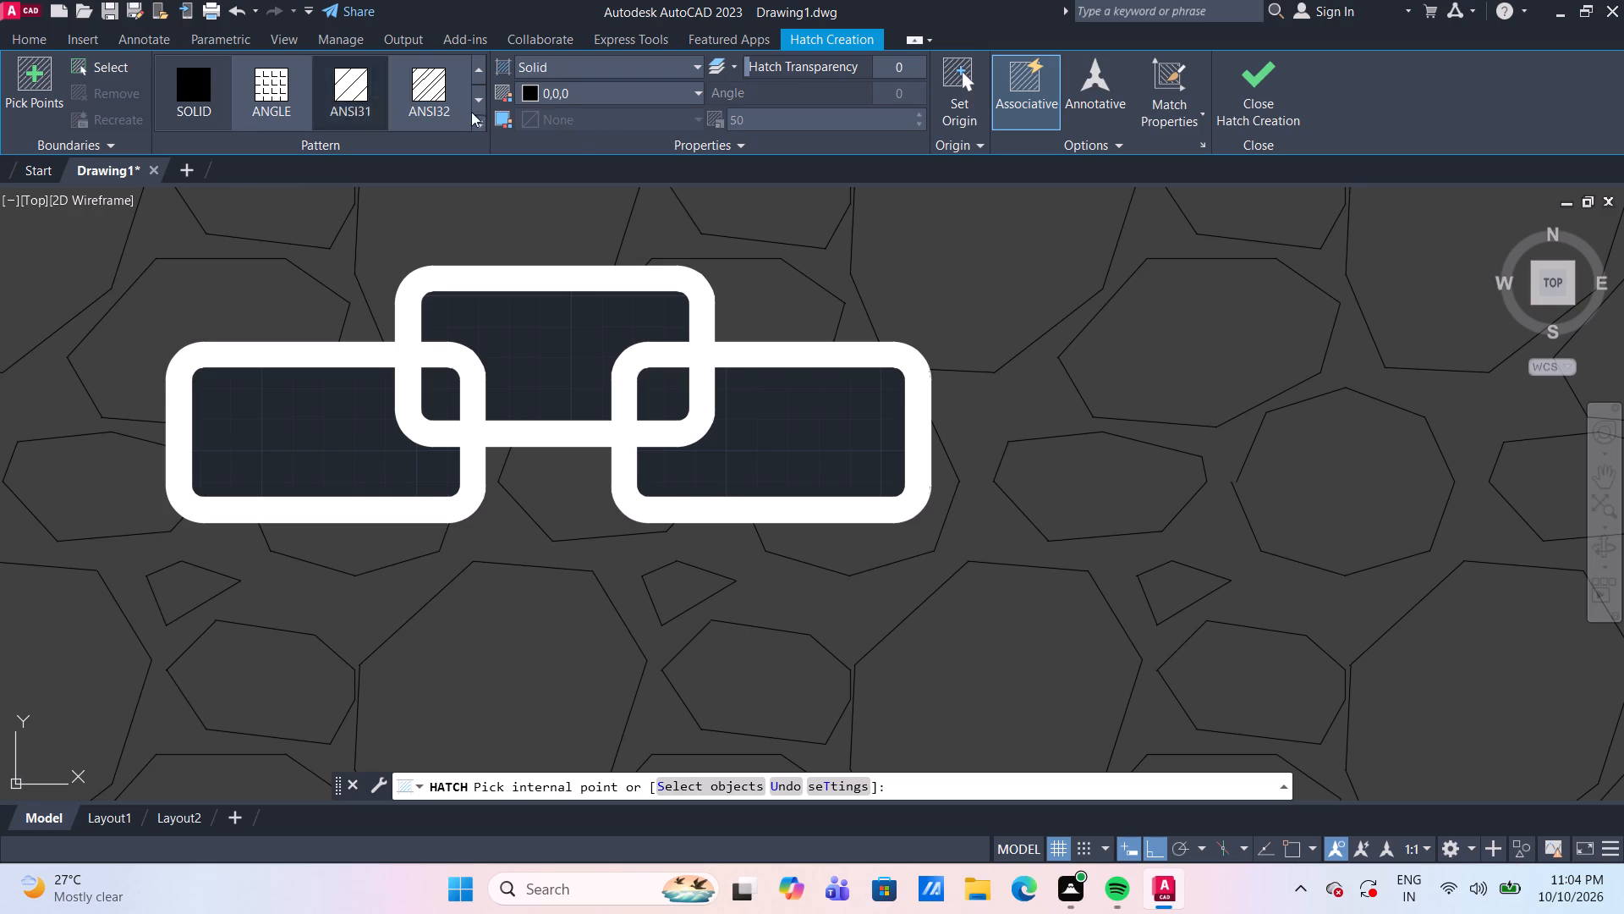
left_click(610, 91)
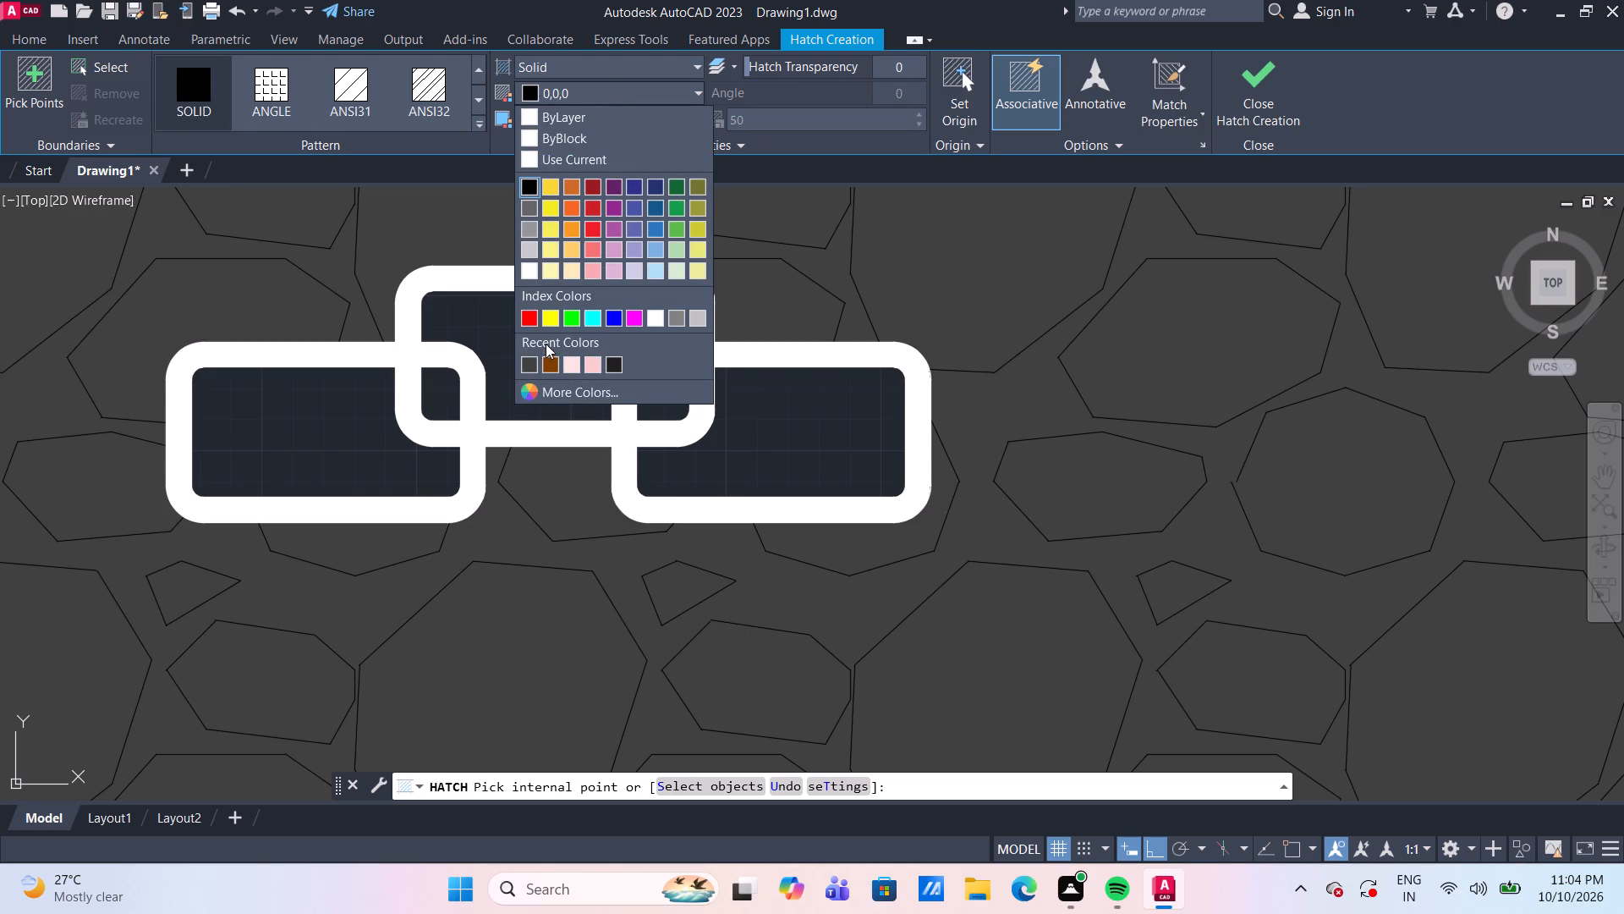
left_click(533, 366)
left_click(533, 366)
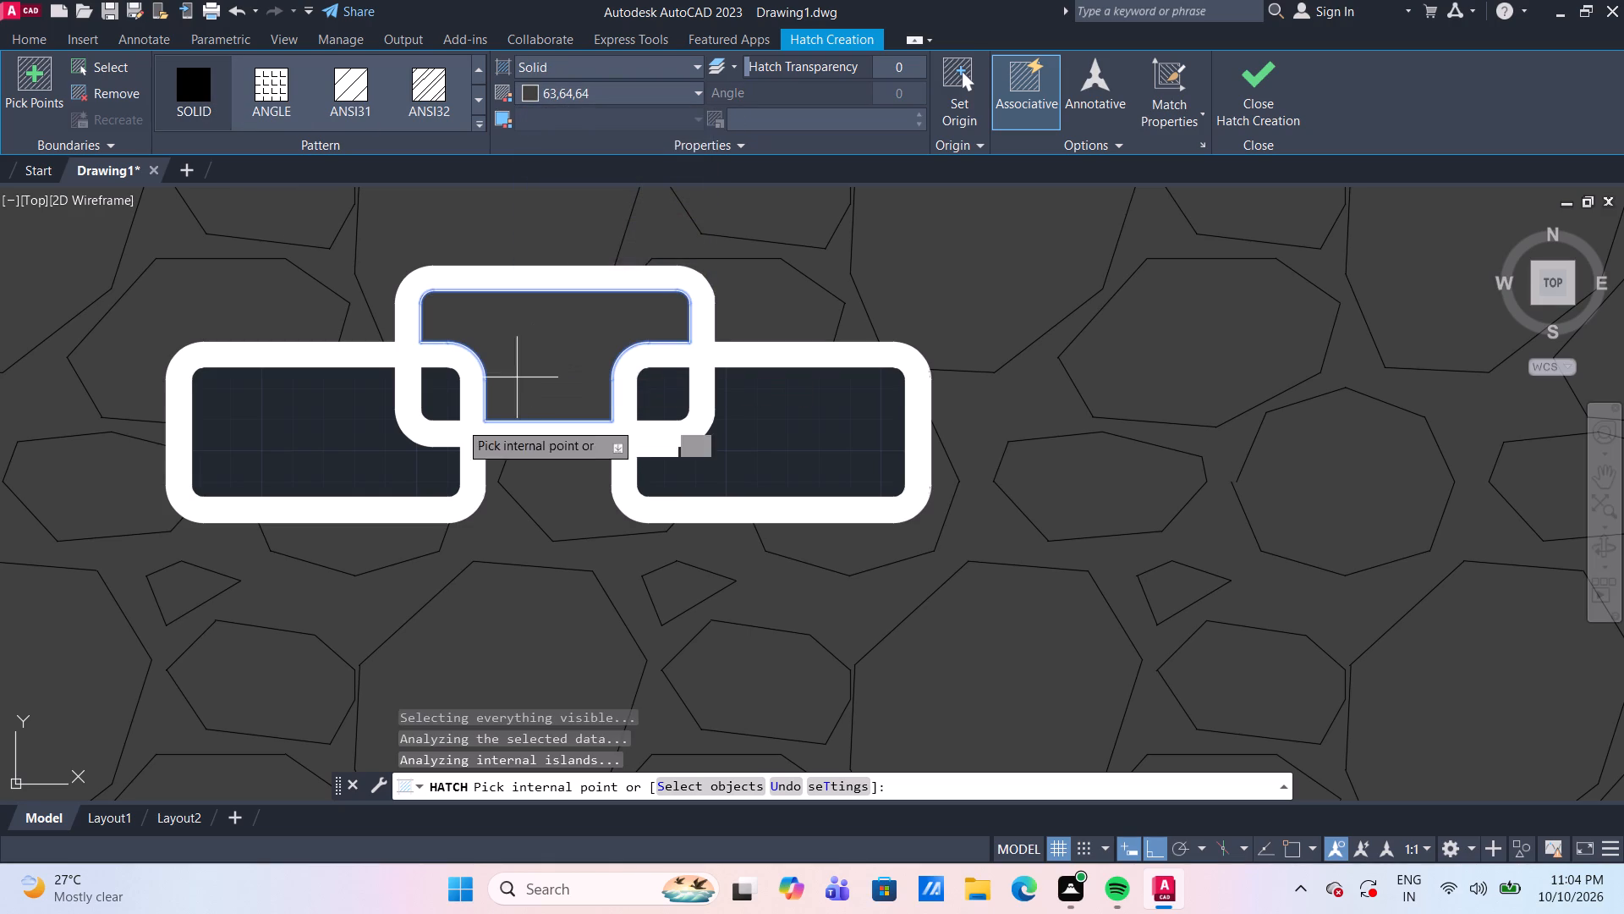
left_click(381, 450)
left_click(446, 405)
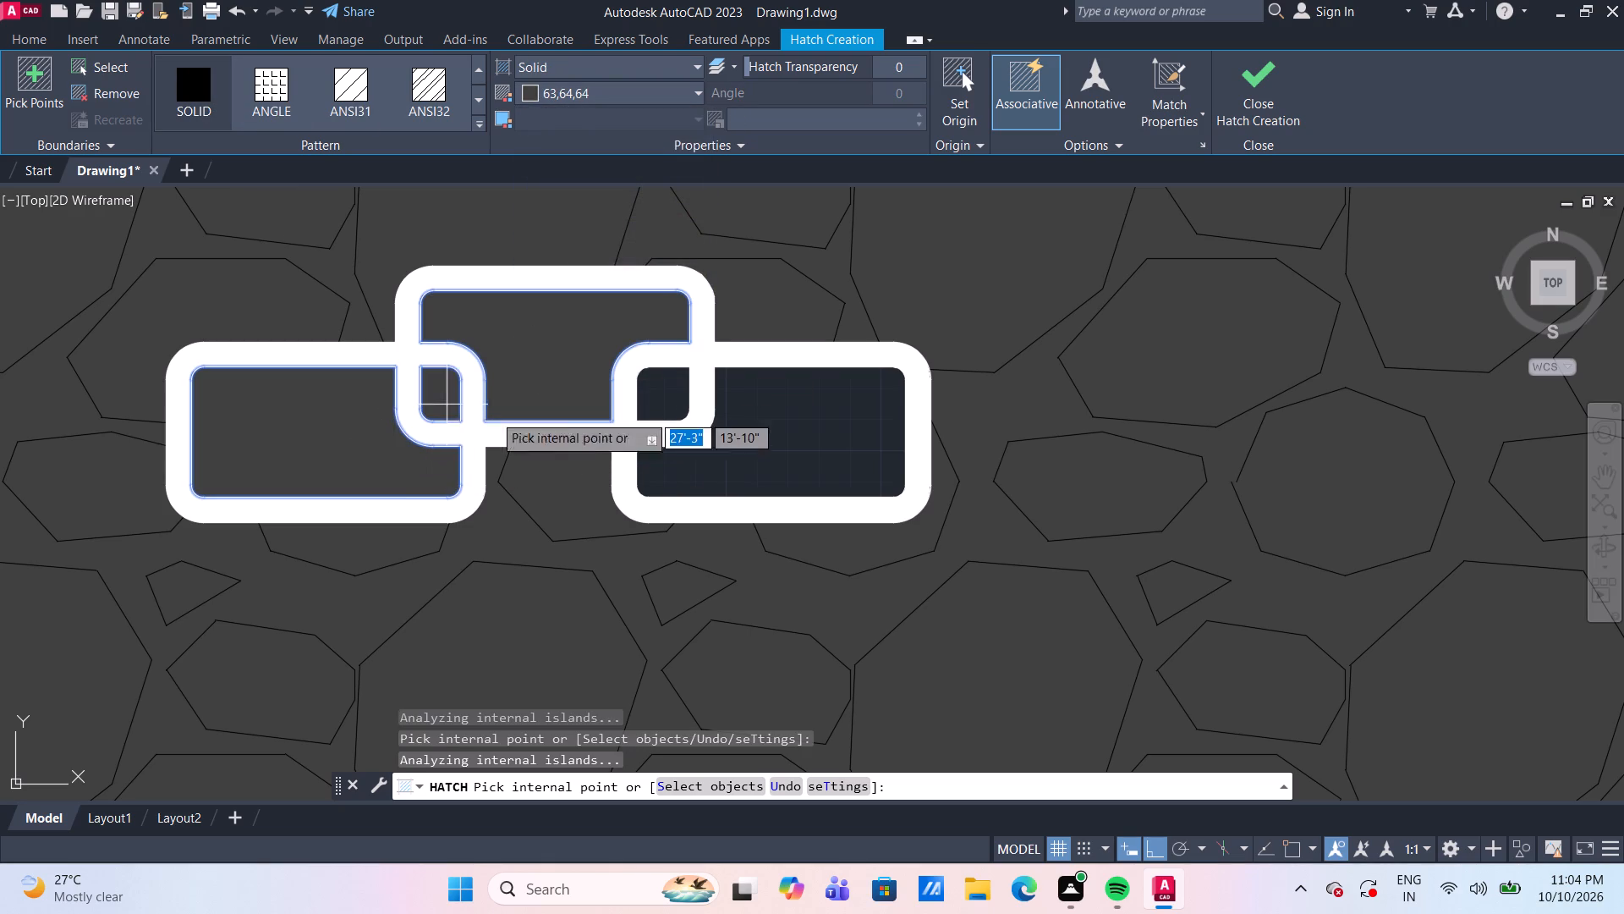
left_click(744, 457)
left_click(671, 402)
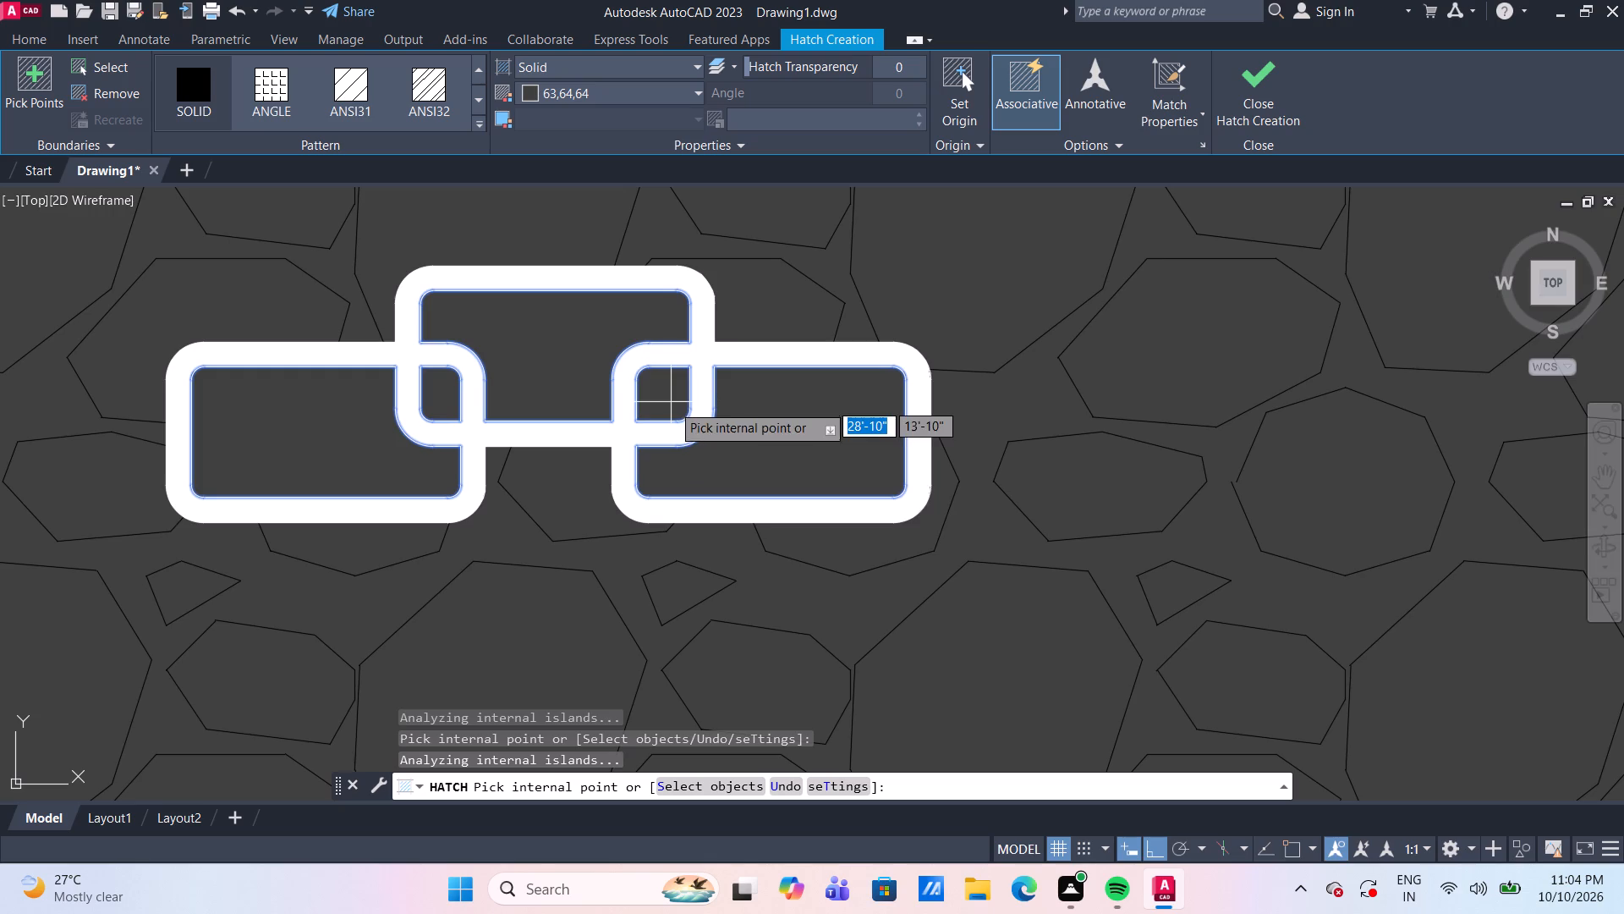
Fill the openings and overlaps inside the ring ornament above the lowest window with the solid 63,64,64 hatch.
scroll(766, 389, "down", 4)
scroll(919, 349, "down", 5)
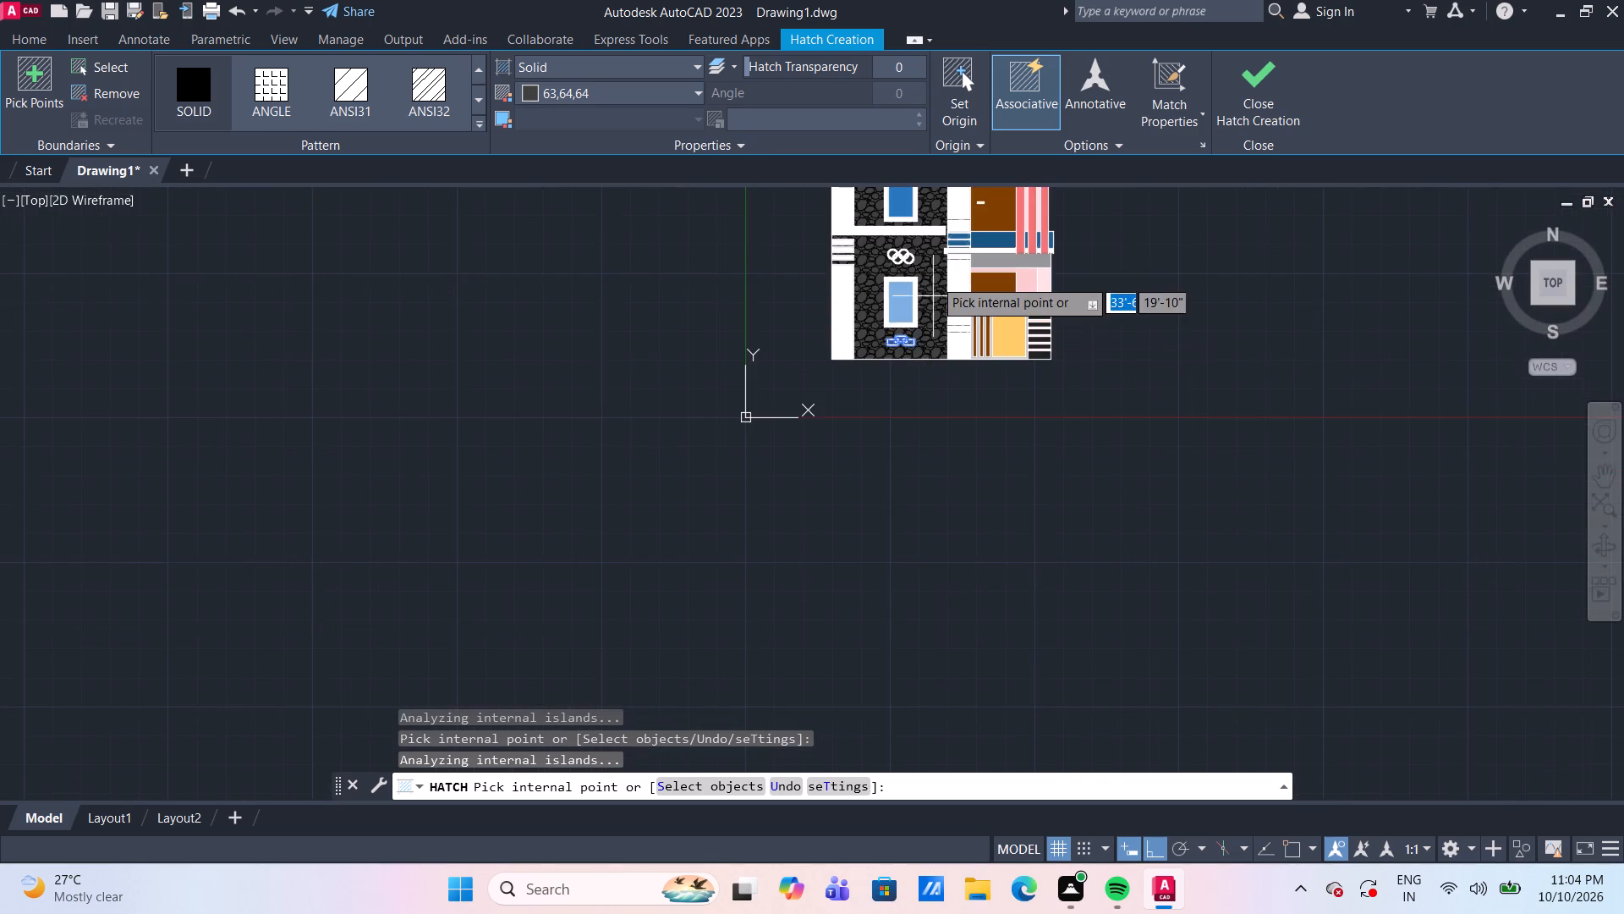
scroll(925, 256, "up", 6)
middle_click_drag(762, 364, 812, 445)
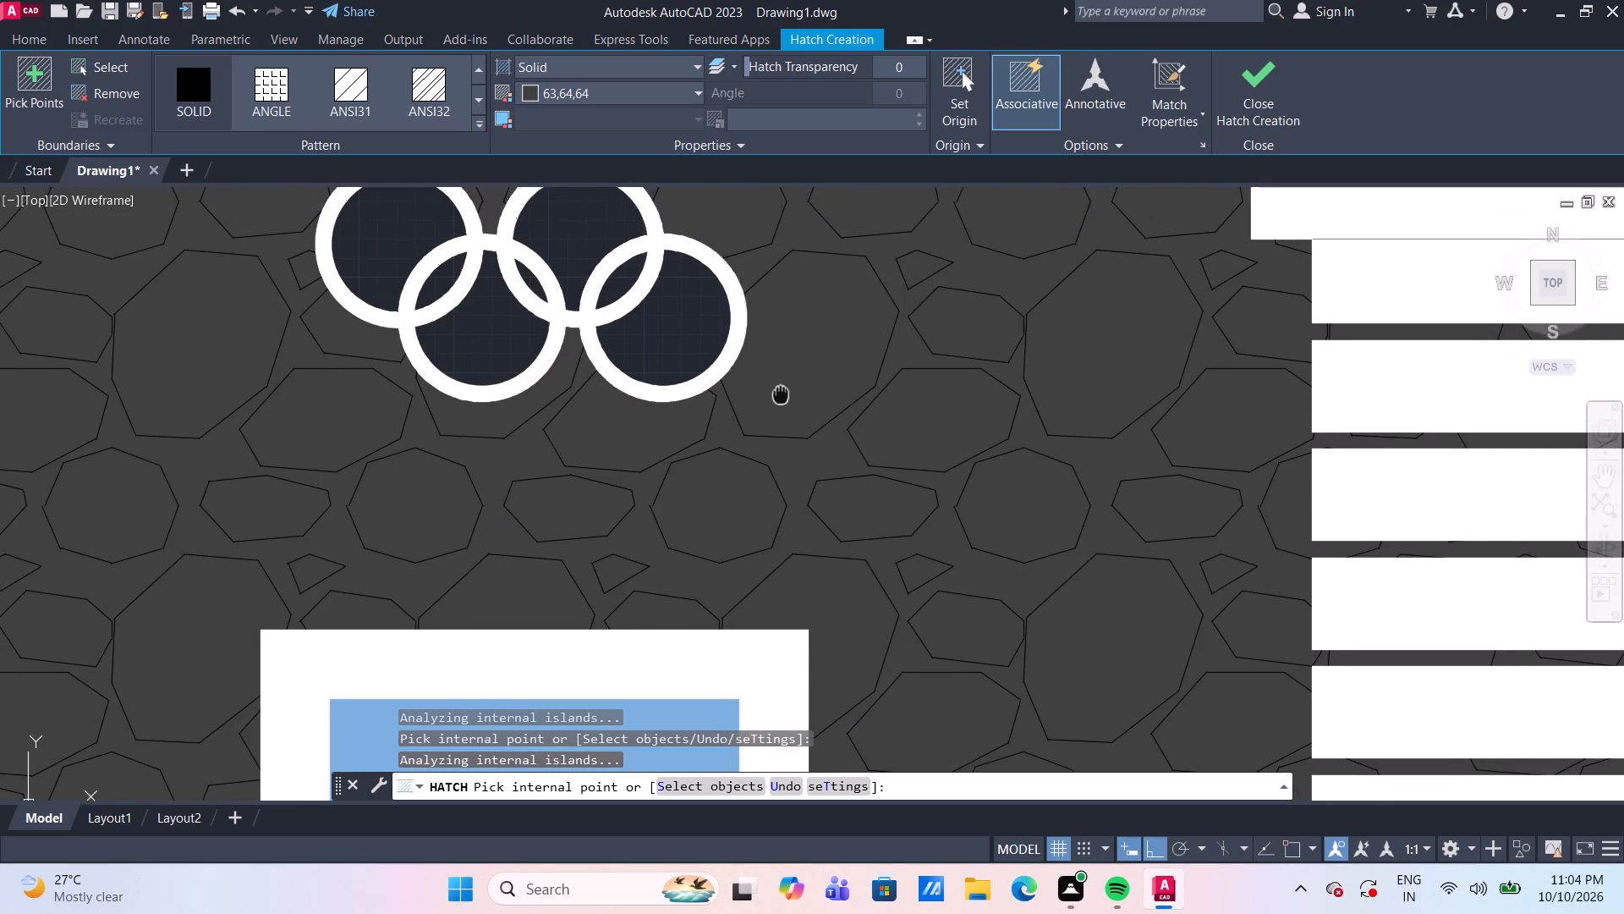
middle_click_drag(812, 445, 849, 505)
left_click(759, 449)
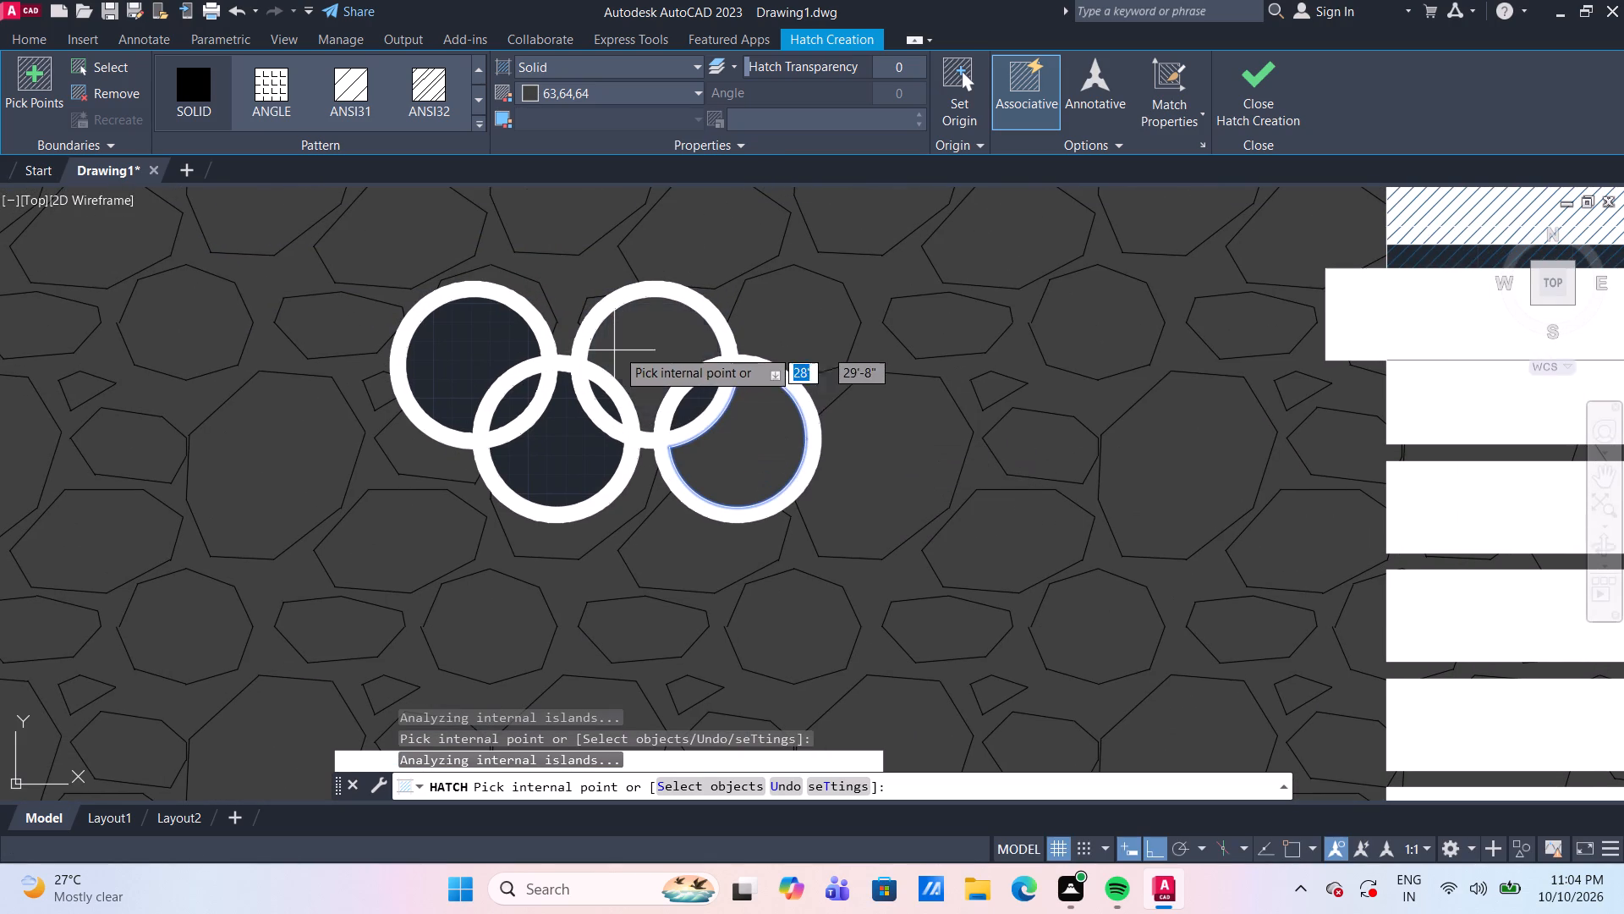
left_click(621, 349)
left_click(497, 350)
scroll(502, 392, "up", 3)
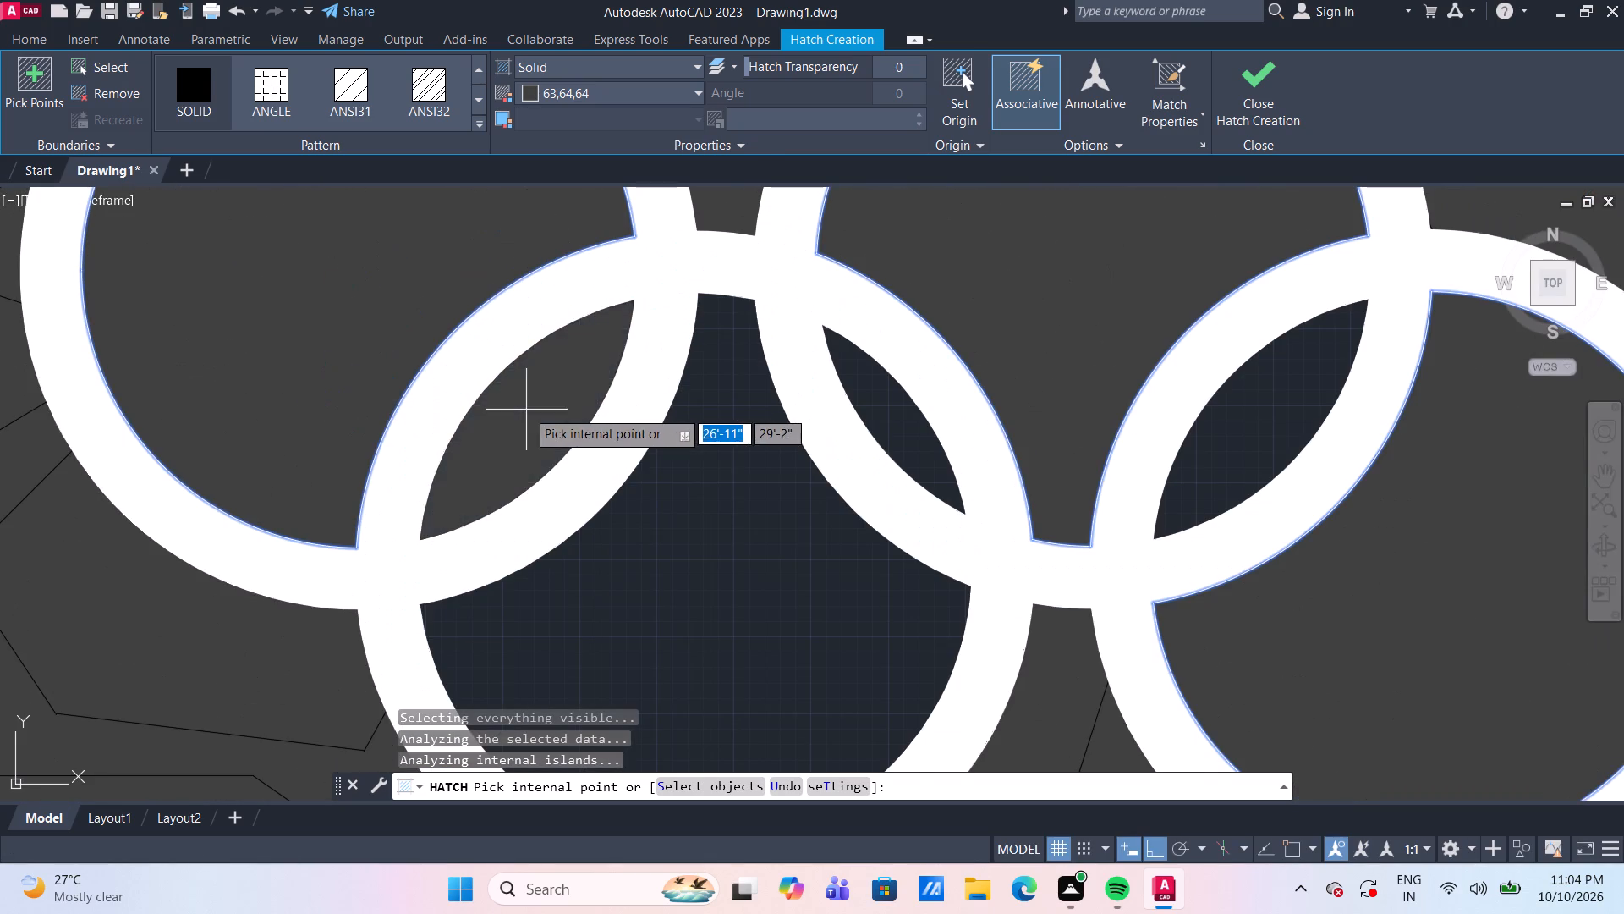
left_click(526, 410)
left_click(649, 537)
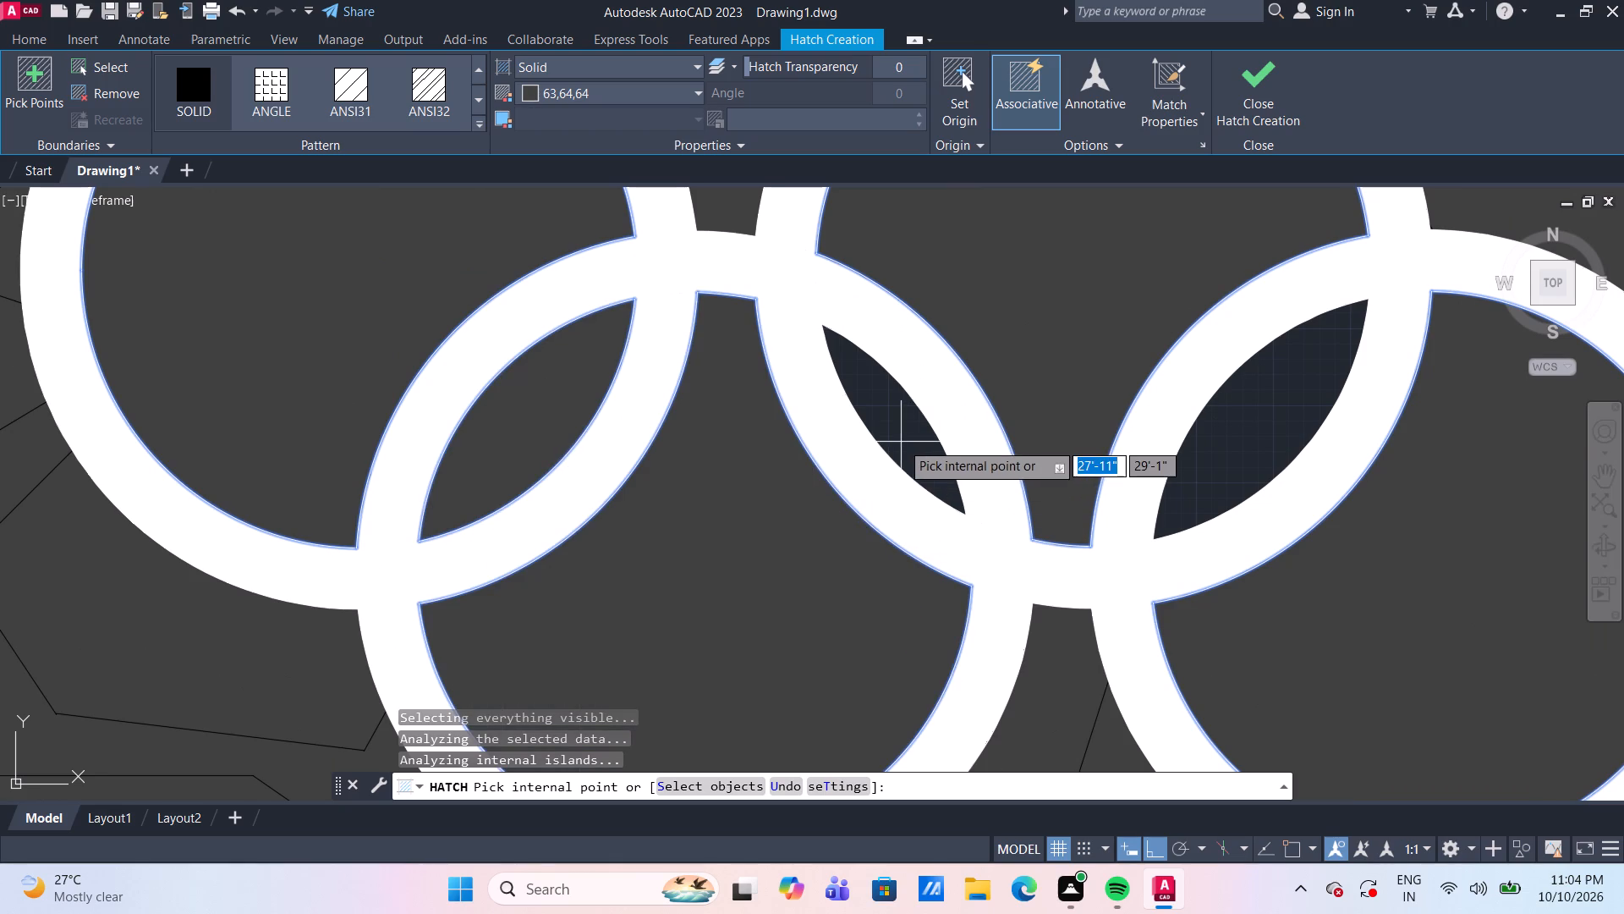
left_click(901, 442)
left_click(1252, 411)
Fill the openings and overlaps inside the ring ornament below the top window with the same solid 63,64,64 hatch.
scroll(1248, 413, "down", 7)
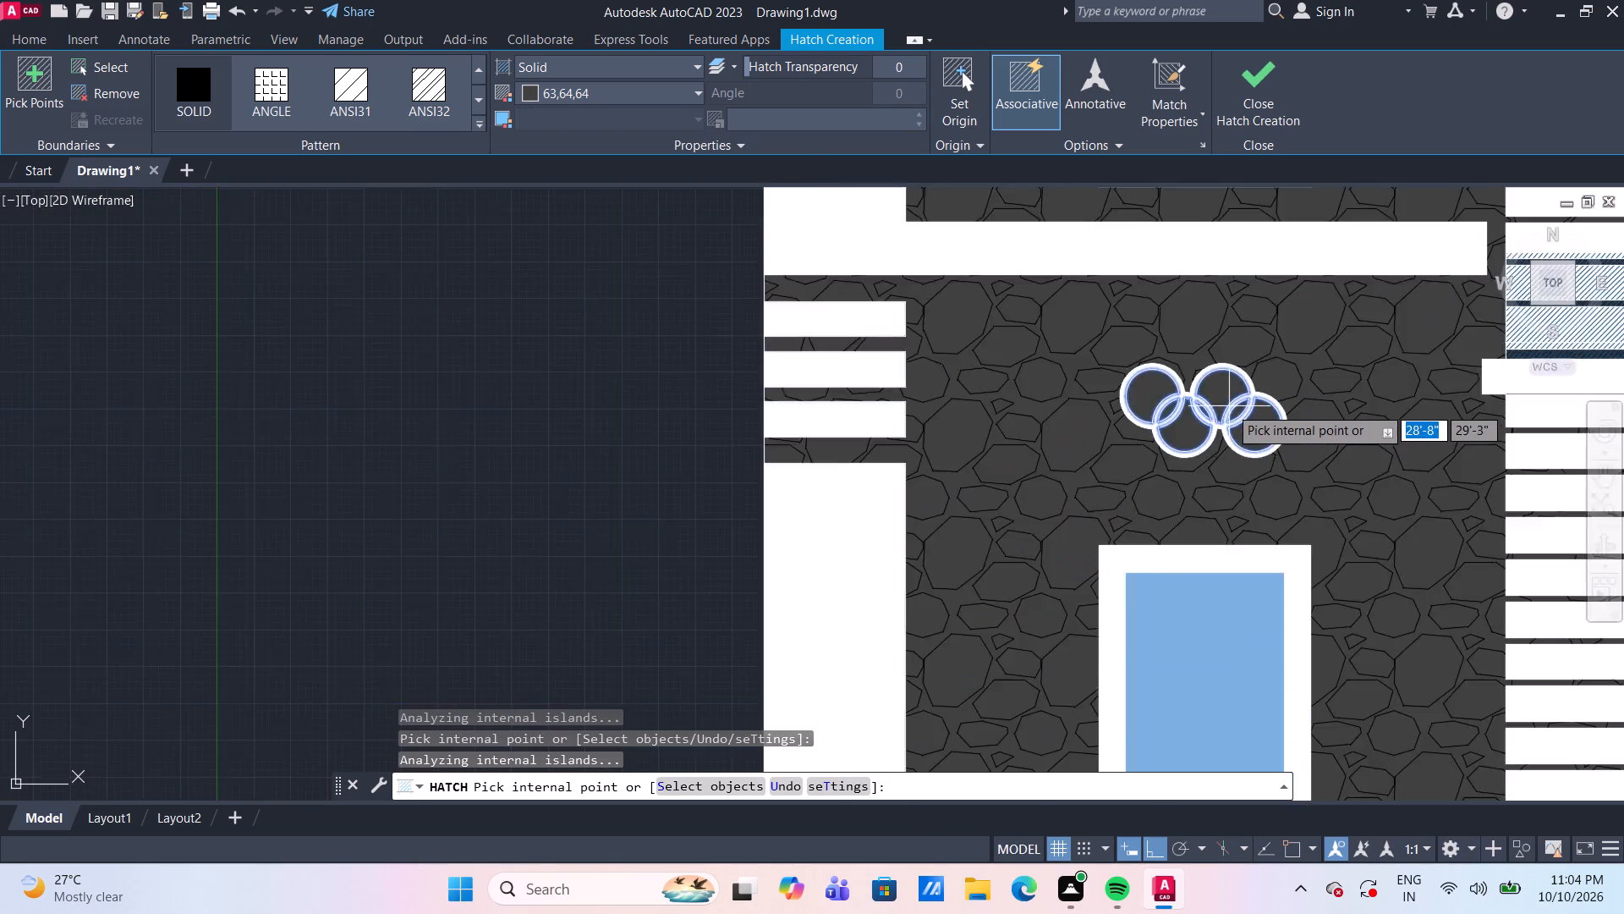
middle_click_drag(1298, 264, 1183, 588)
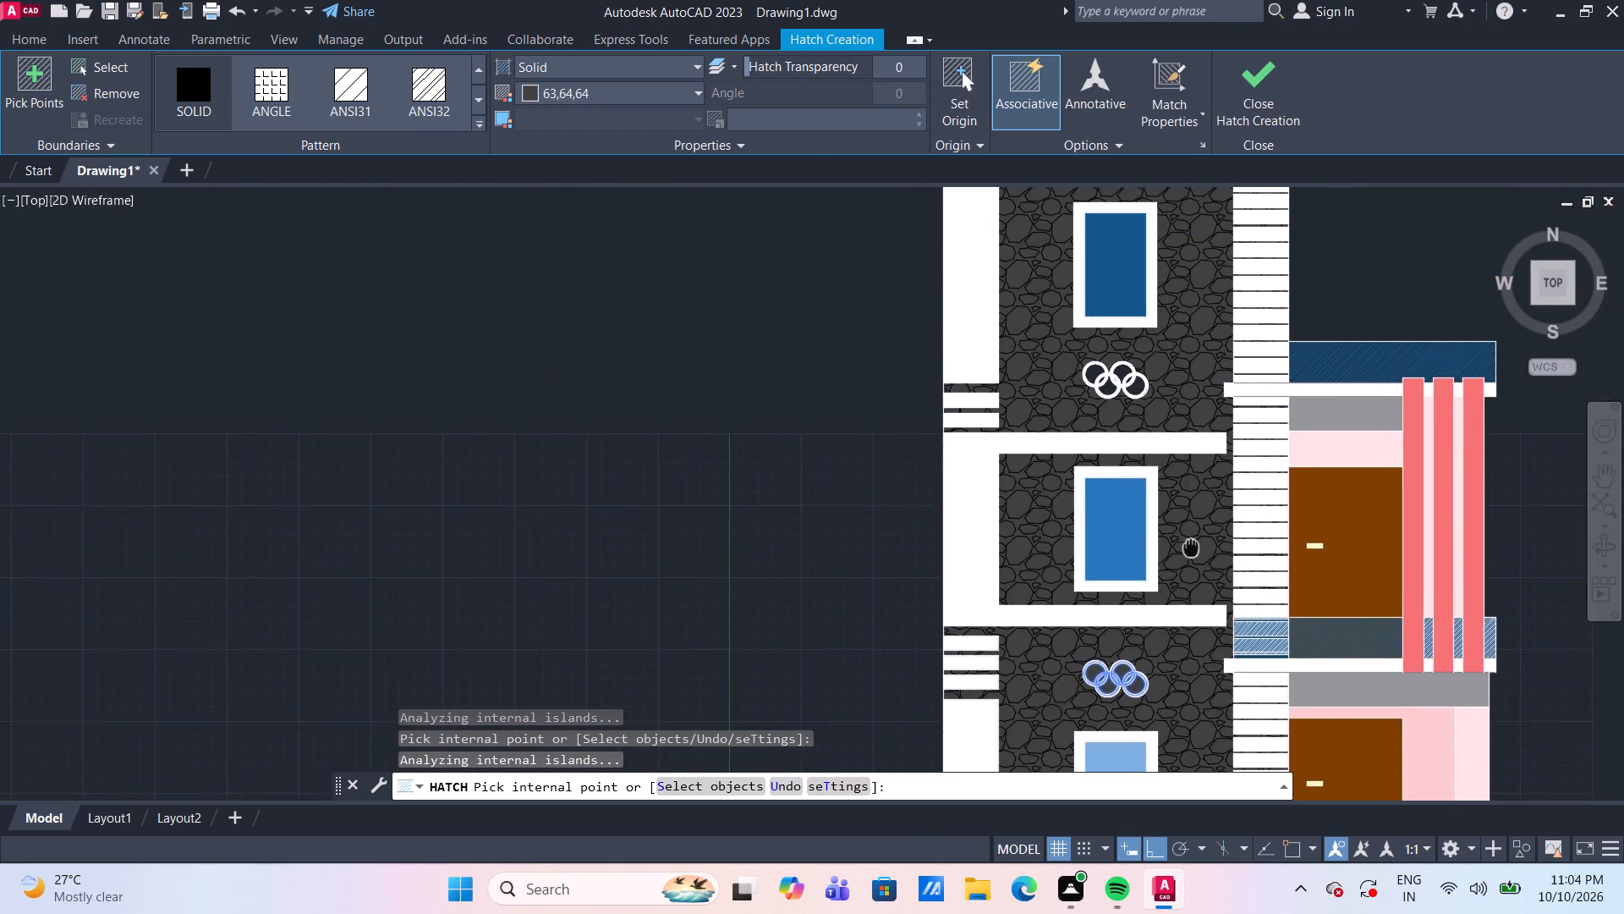
scroll(1125, 388, "up", 4)
left_click(1027, 630)
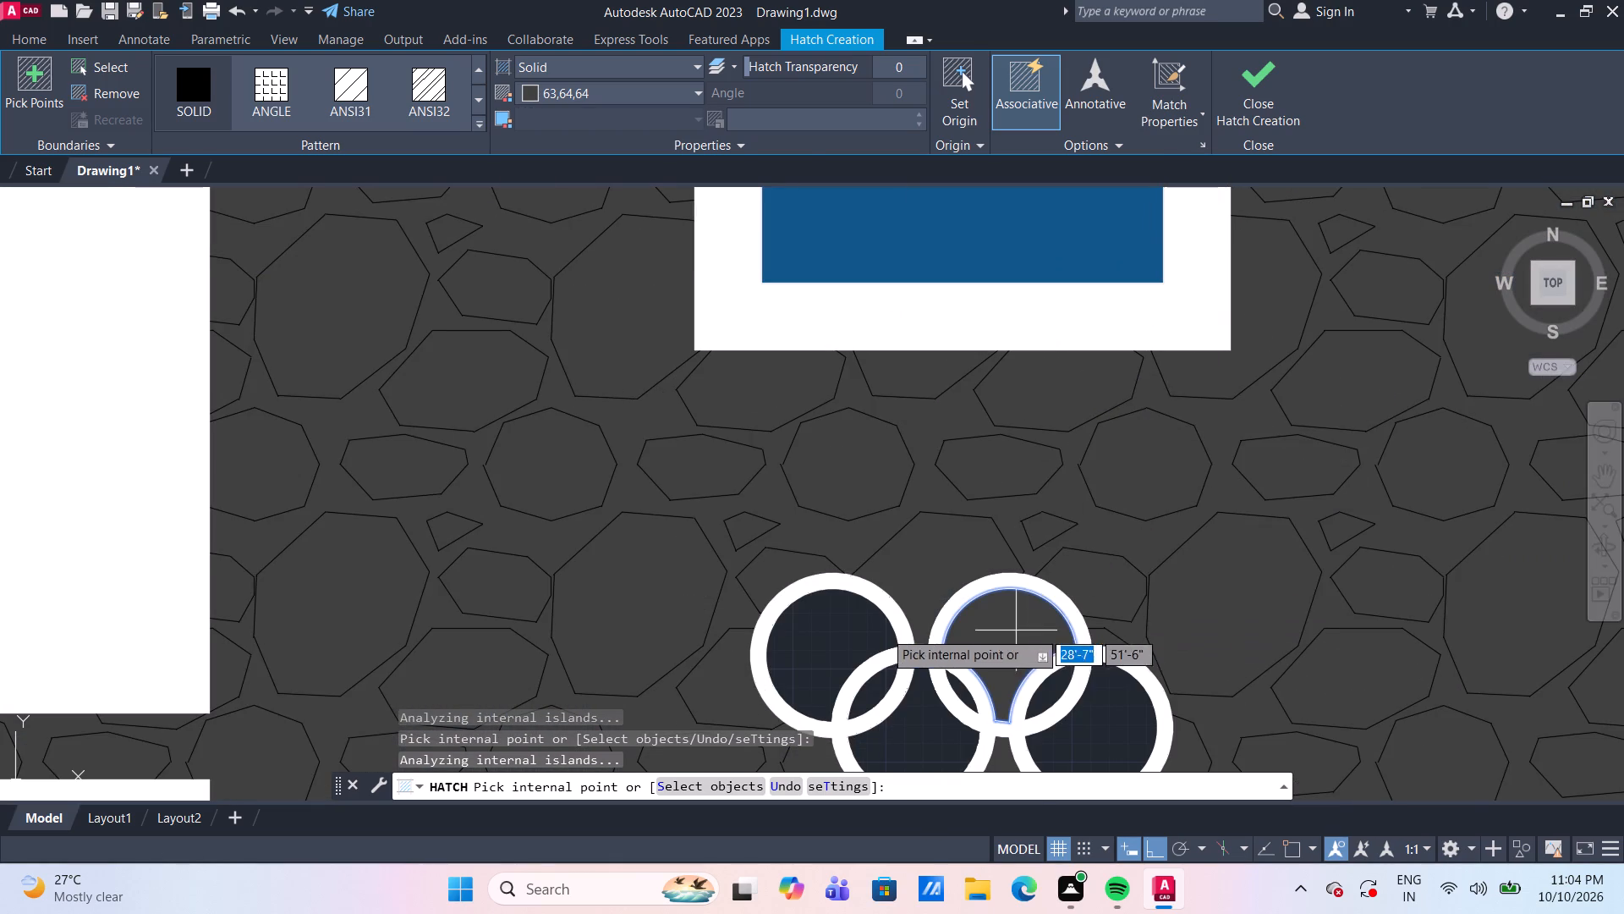
left_click(831, 632)
scroll(900, 734, "up", 1)
middle_click_drag(900, 734, 820, 490)
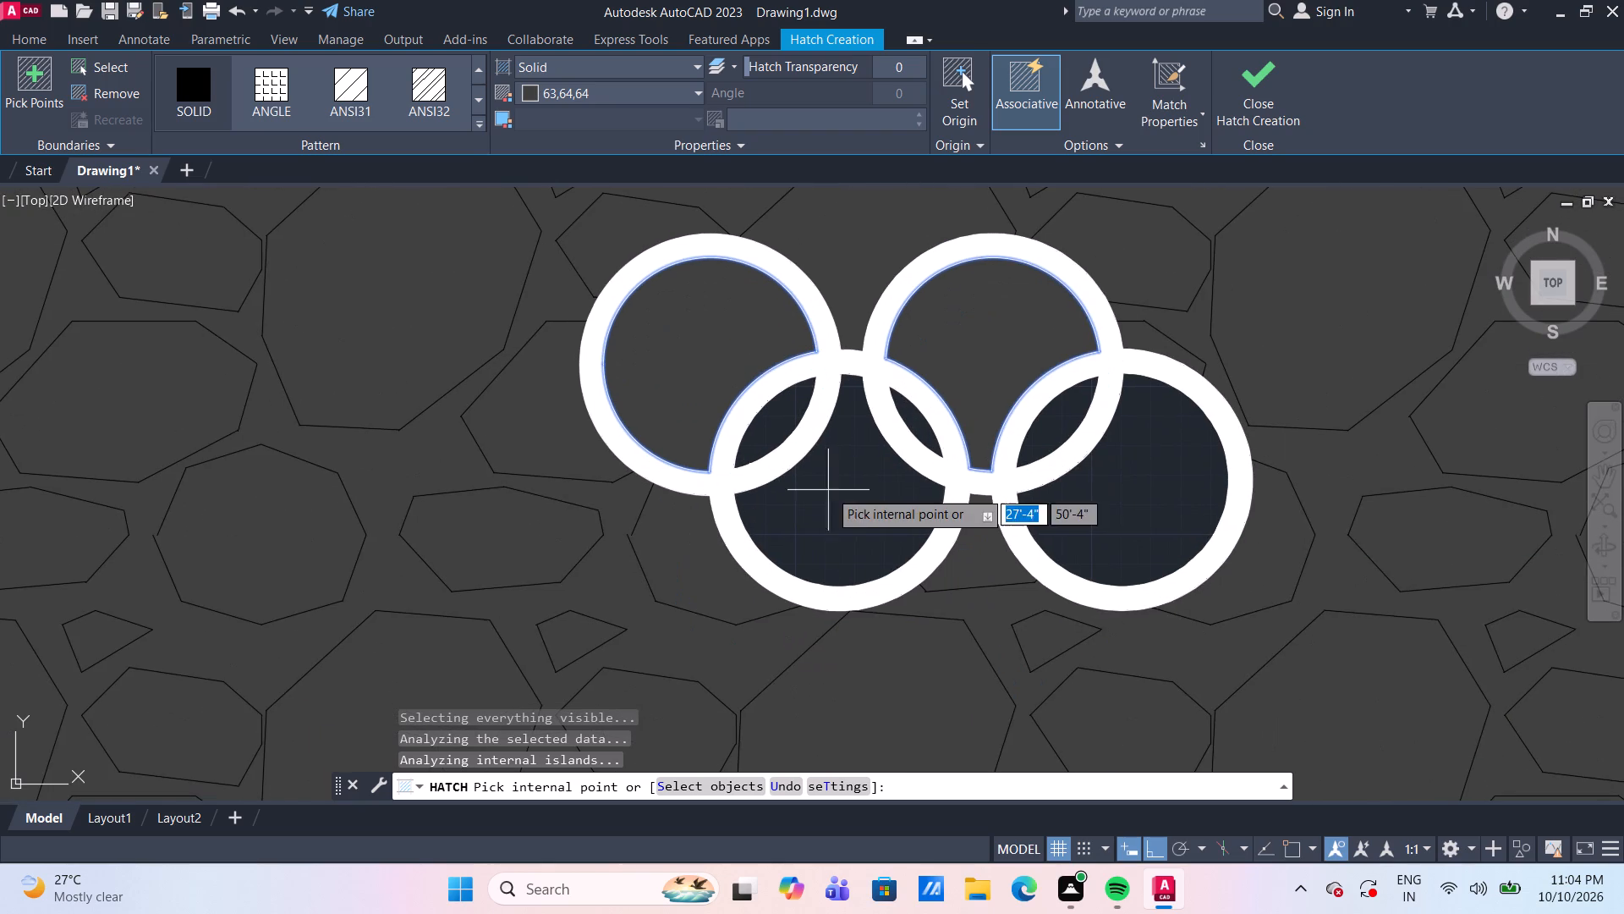
left_click(853, 499)
left_click(1155, 504)
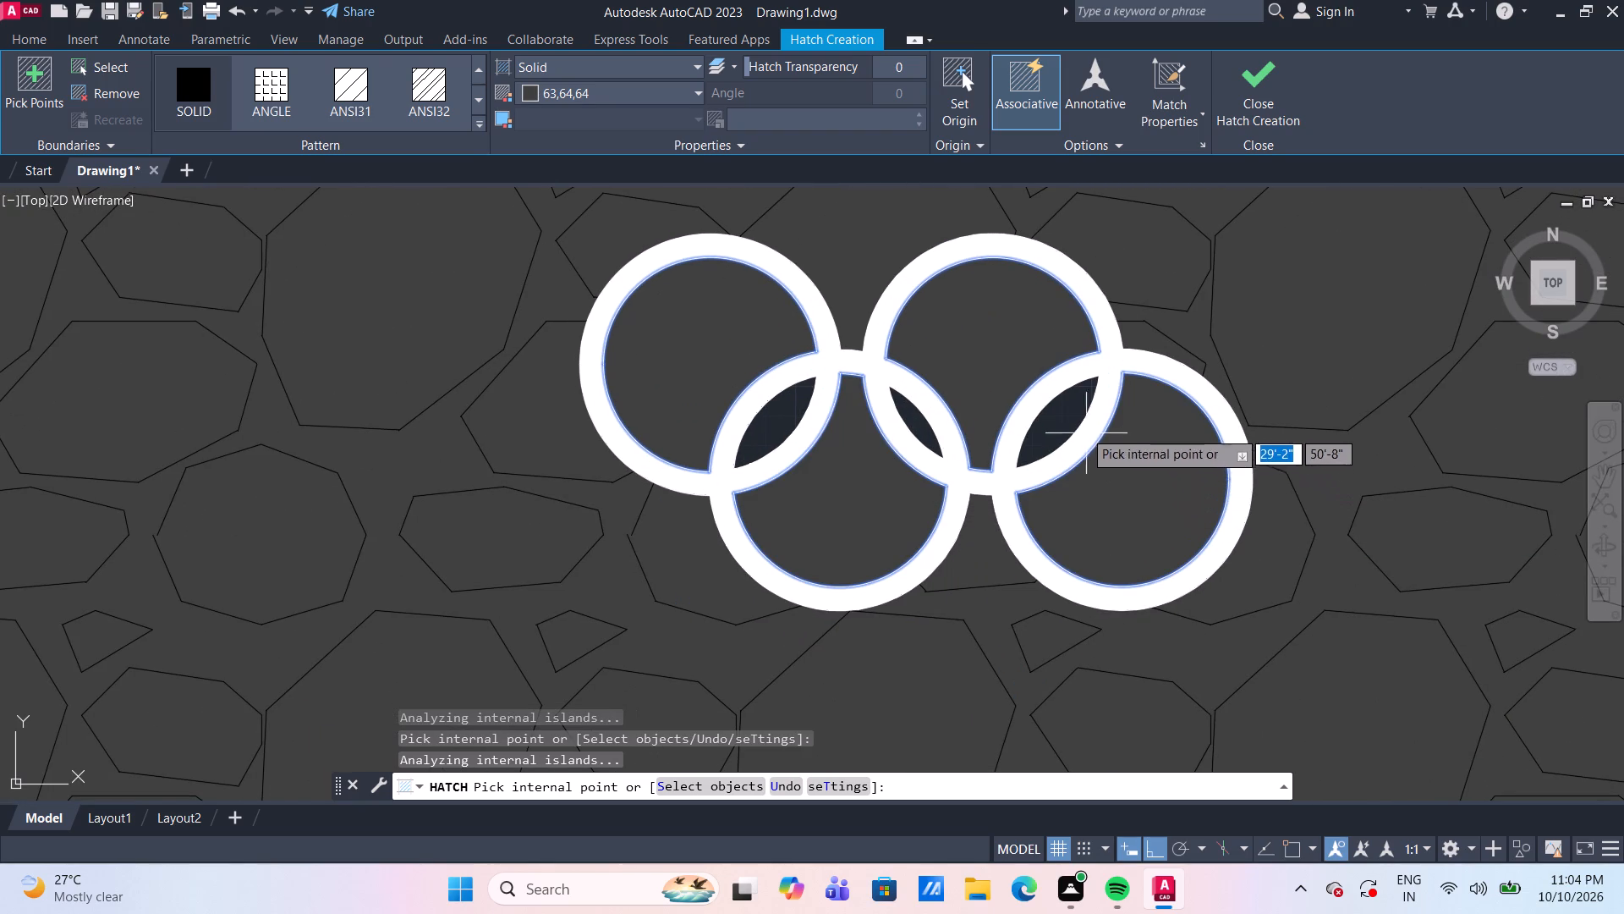
left_click(1069, 420)
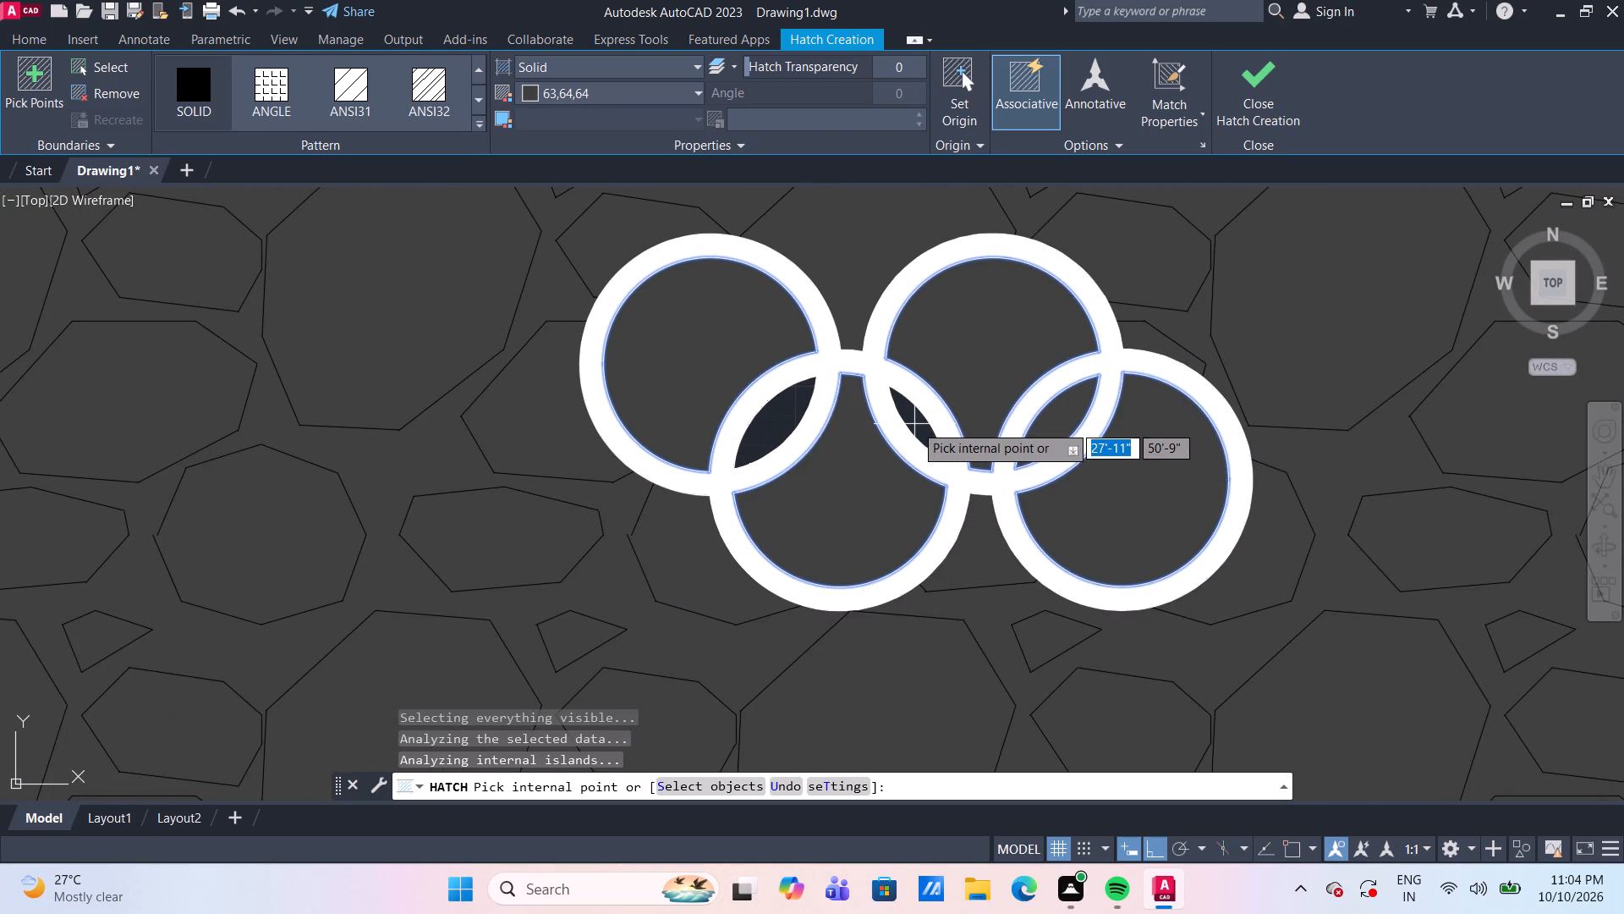
left_click(909, 430)
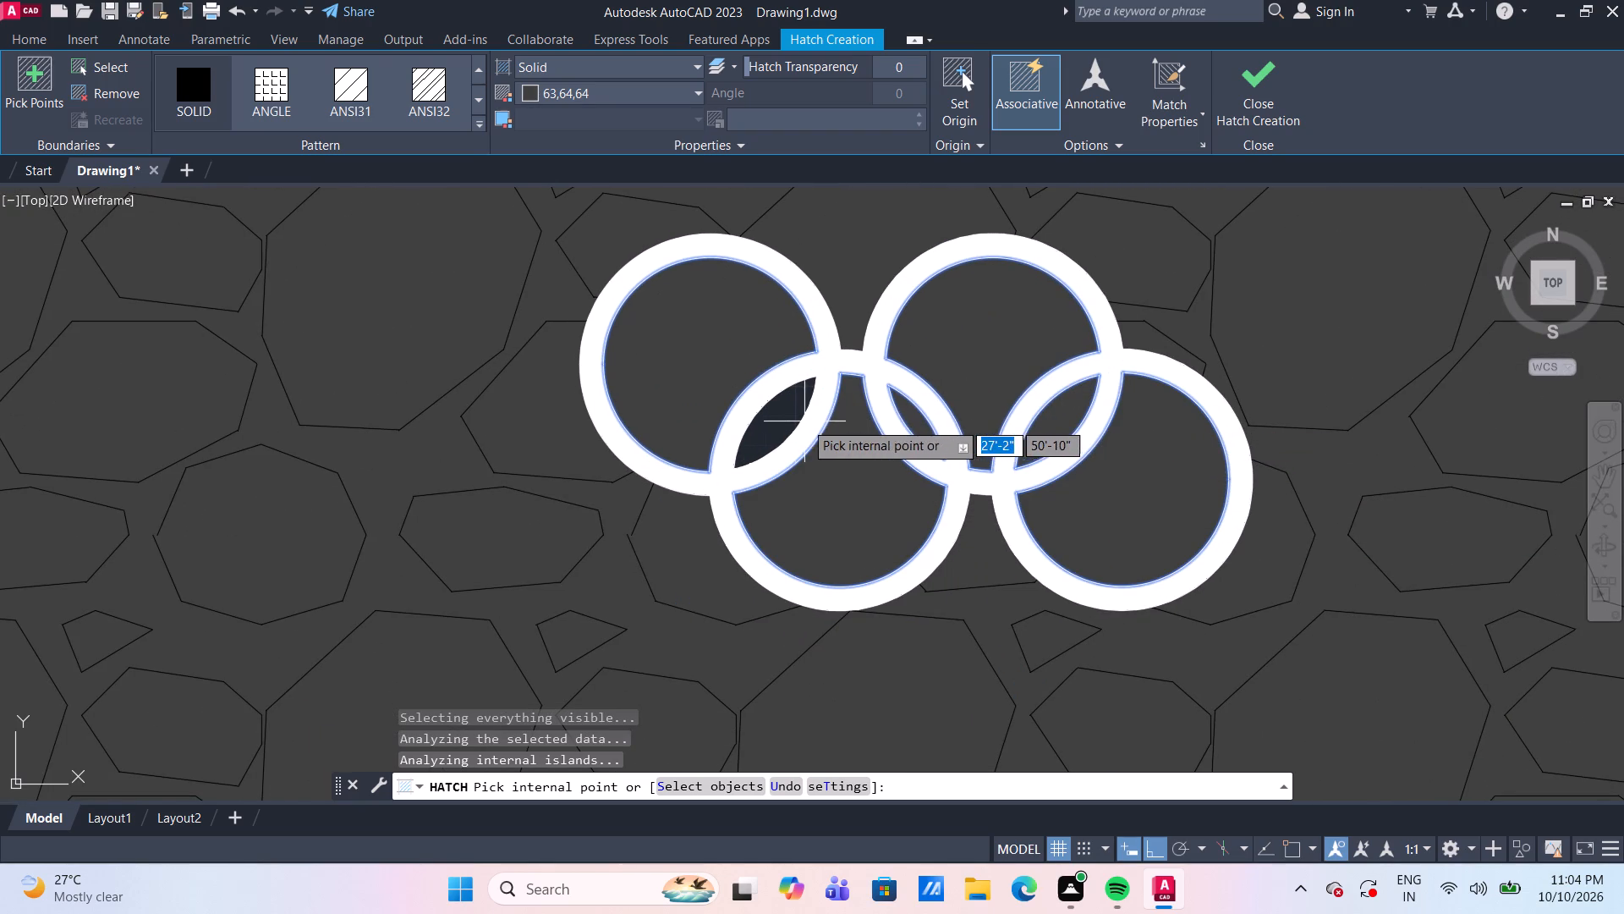
left_click(780, 423)
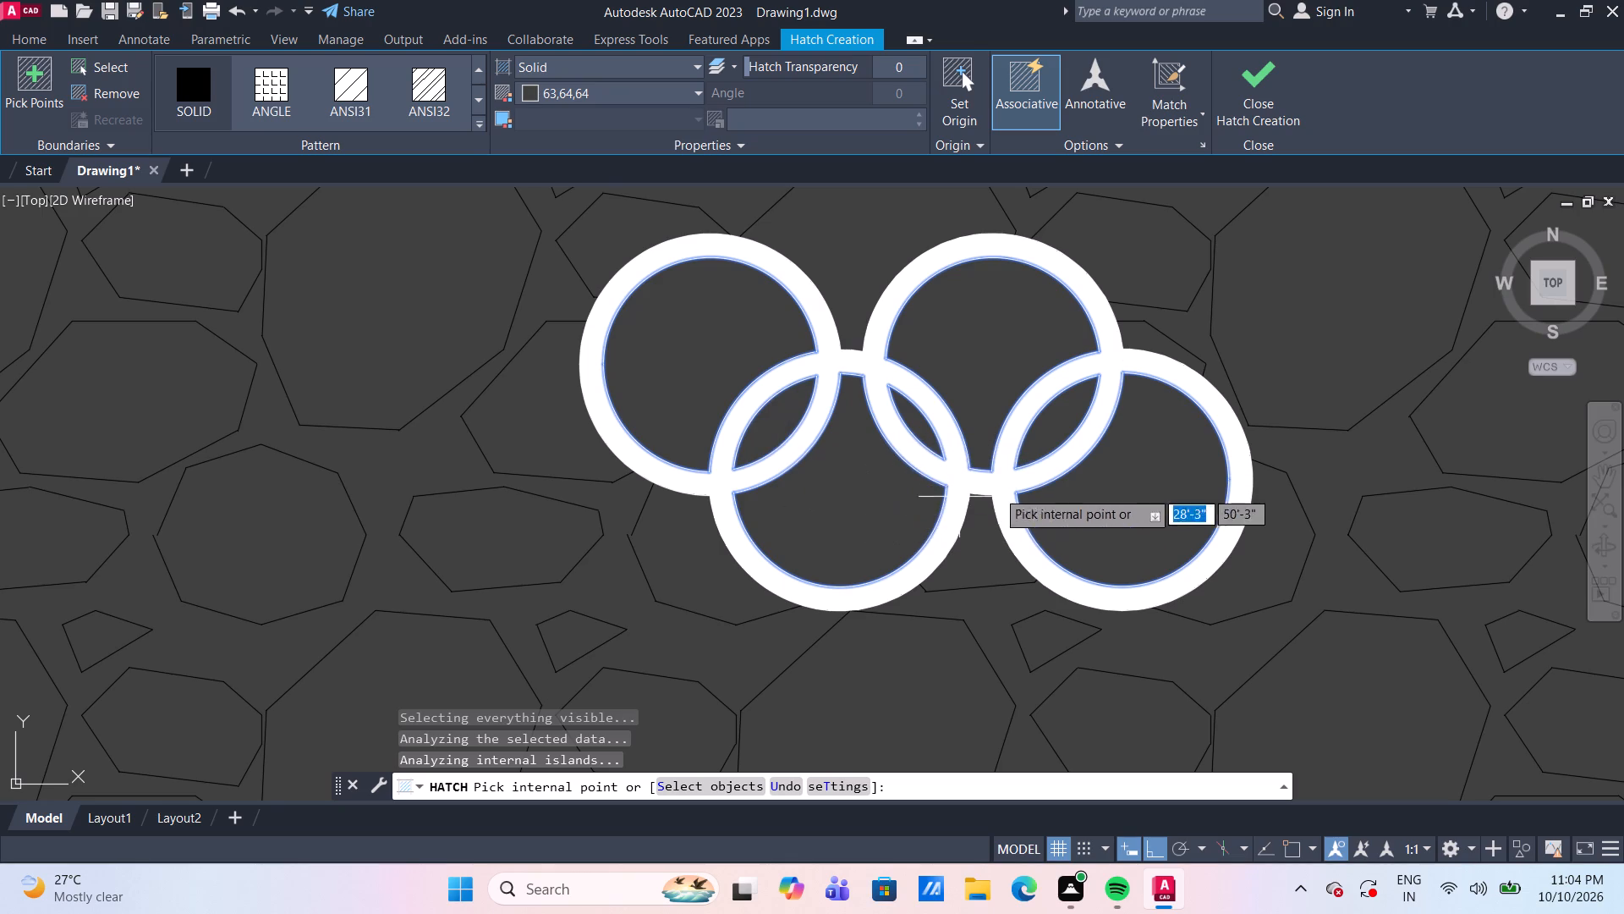
key("Escape")
Look over the elevation and the stone wall around the lowest window and its interlocking rectangle ornament.
scroll(1320, 494, "down", 6)
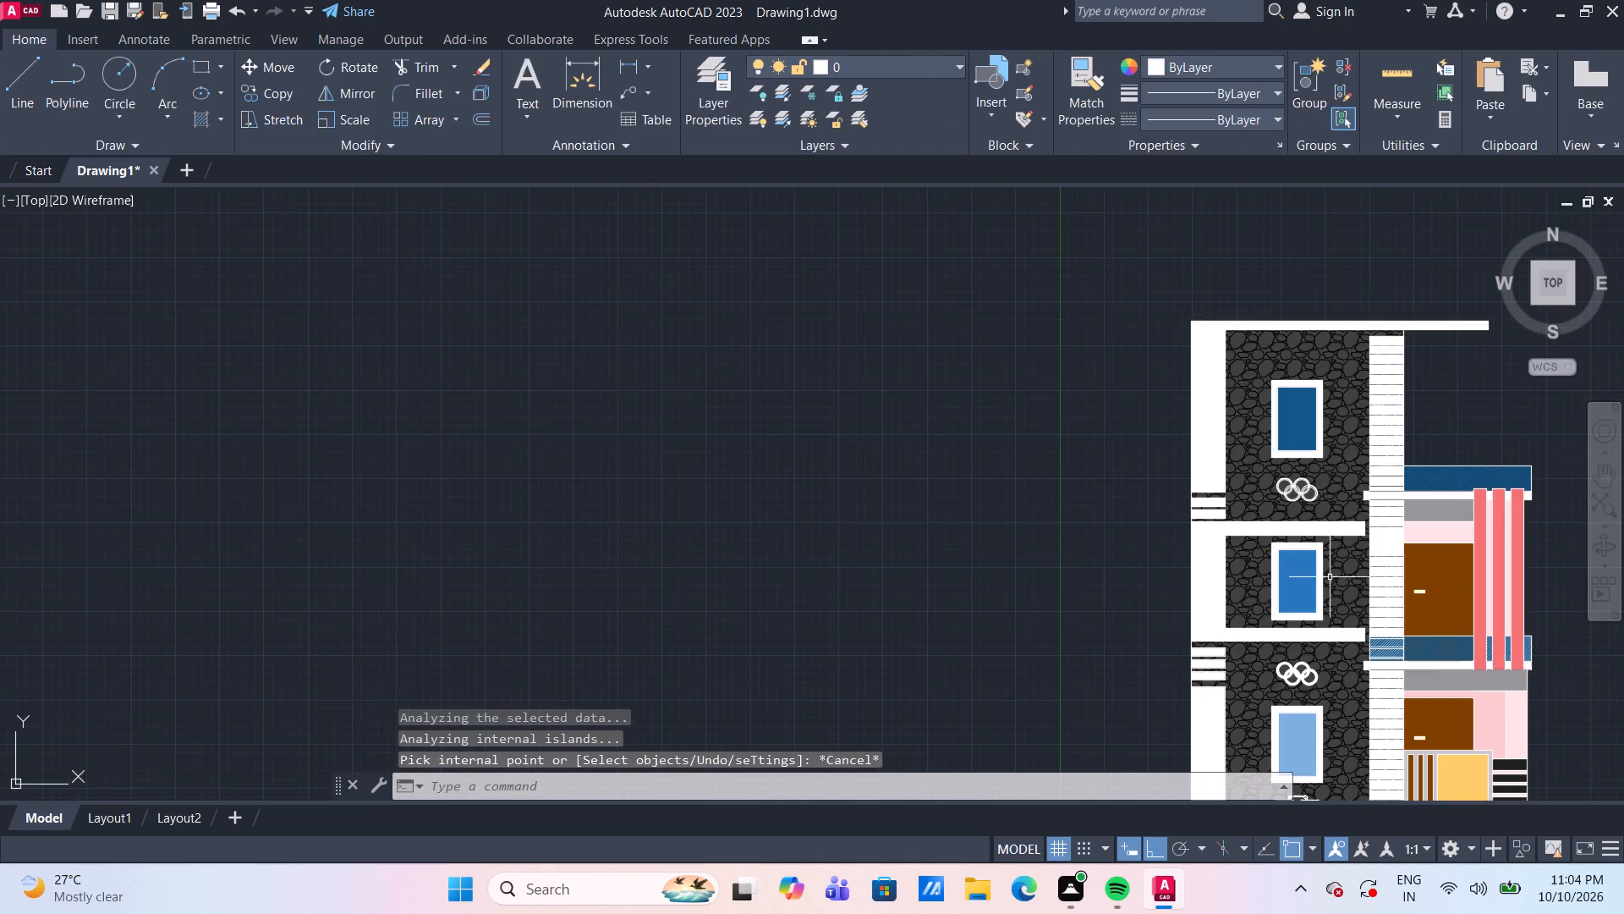
middle_click_drag(1303, 608, 1017, 422)
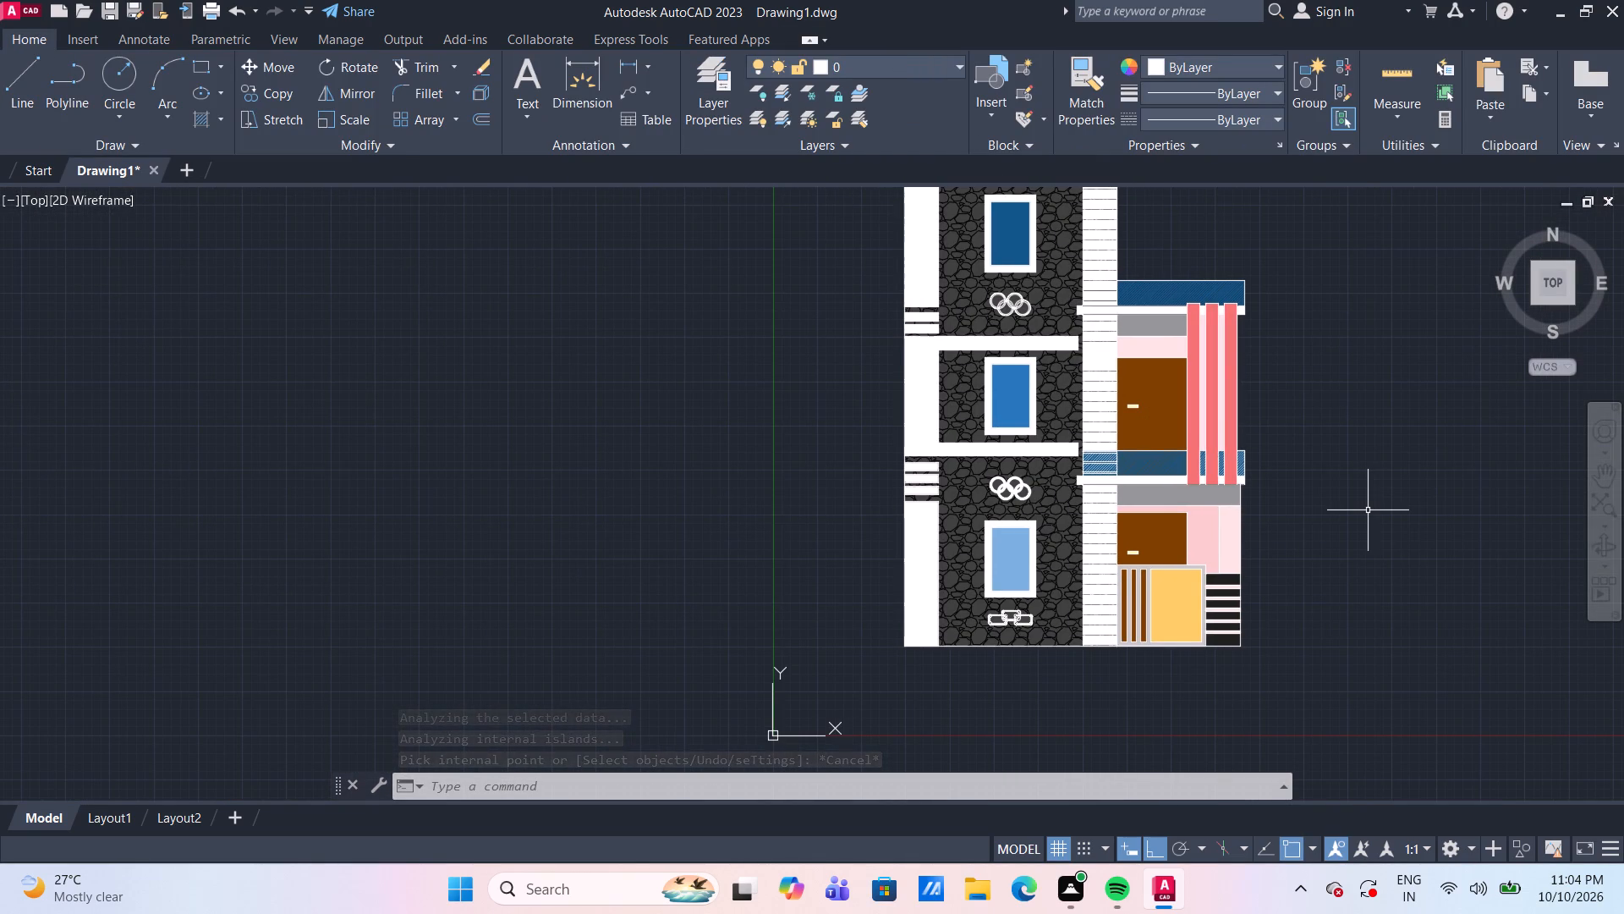
scroll(953, 689, "up", 1)
scroll(944, 529, "up", 3)
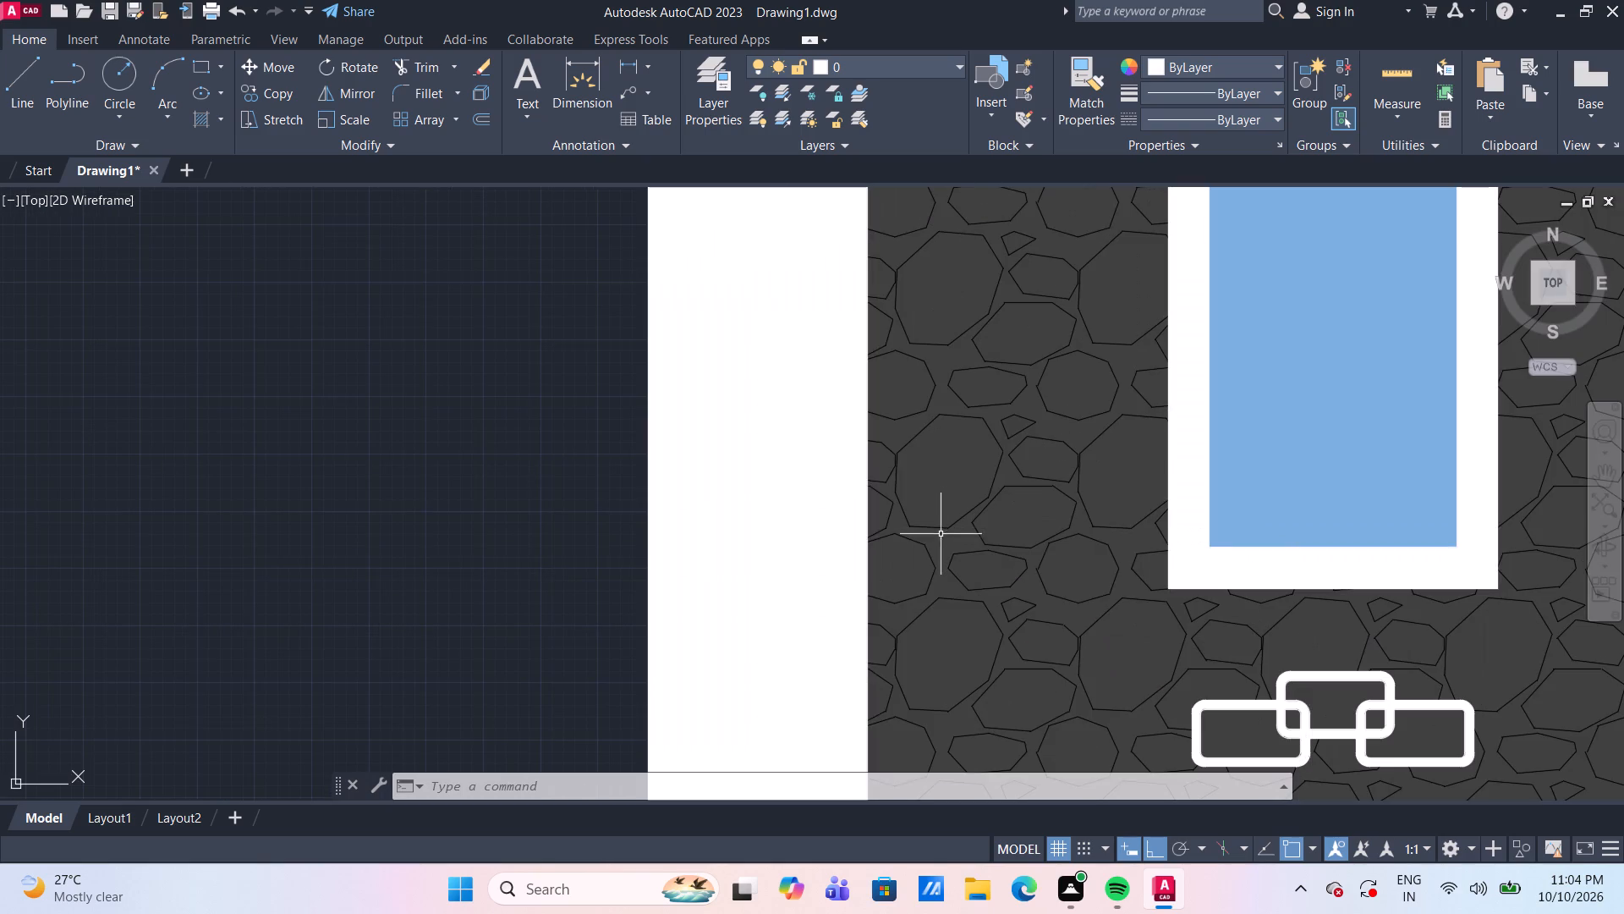
scroll(916, 475, "down", 3)
middle_click_drag(1063, 491, 1013, 449)
scroll(1063, 491, "up", 1)
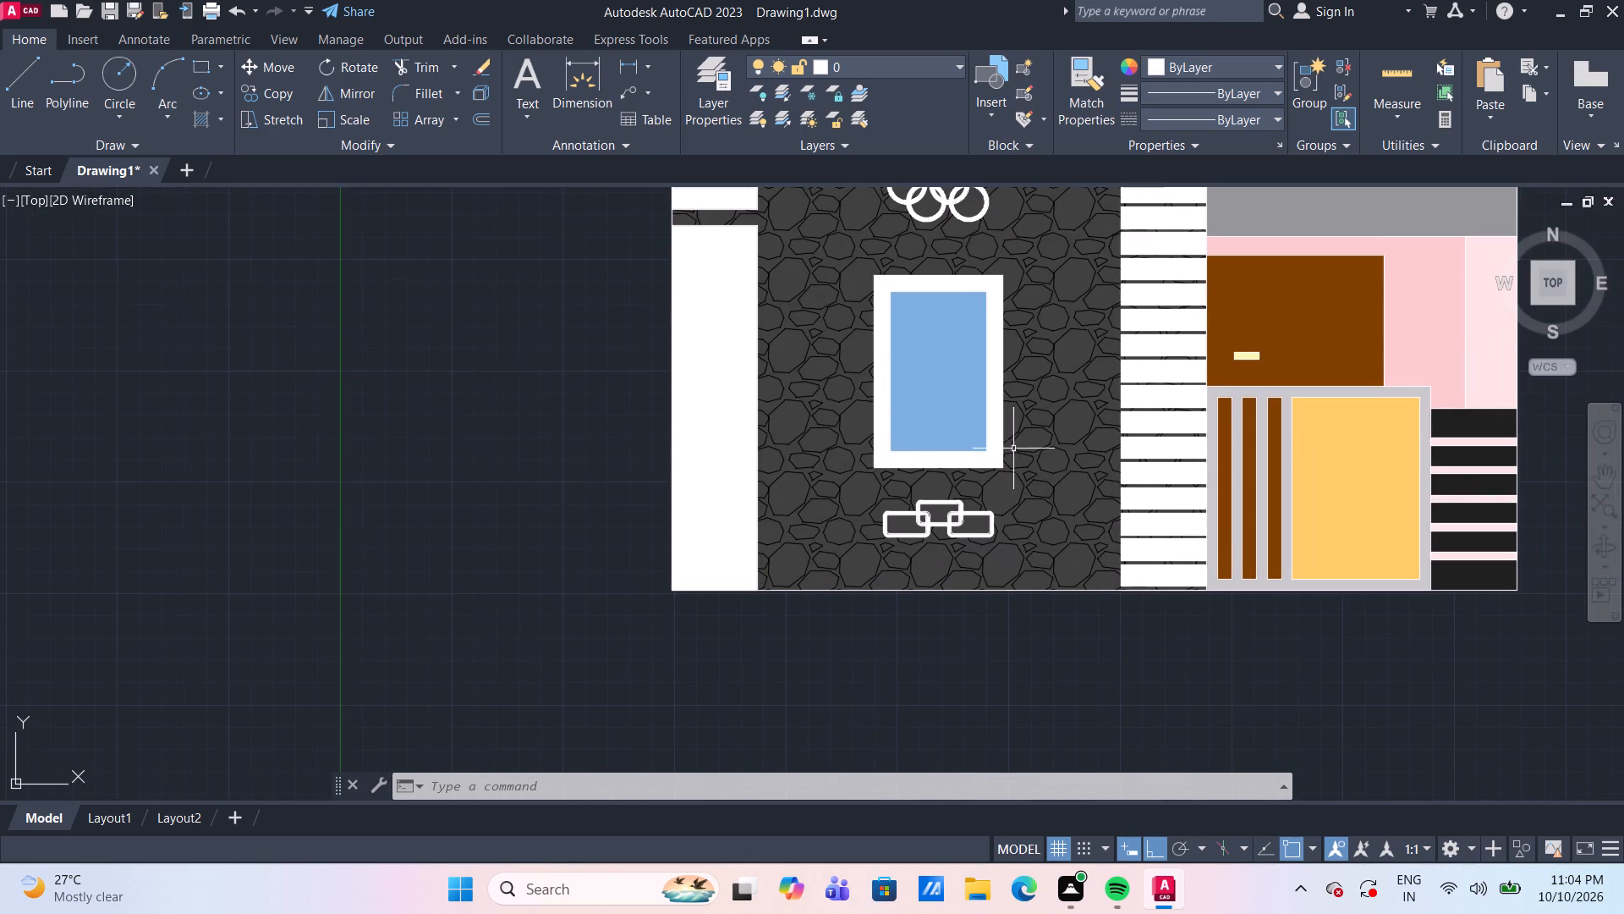
Hatch the three main openings of the interlocking rectangle ornament with the GRAVEL pattern in color 63,64,64 at scale 50.
left_click(208, 118)
scroll(285, 123, "down", 8)
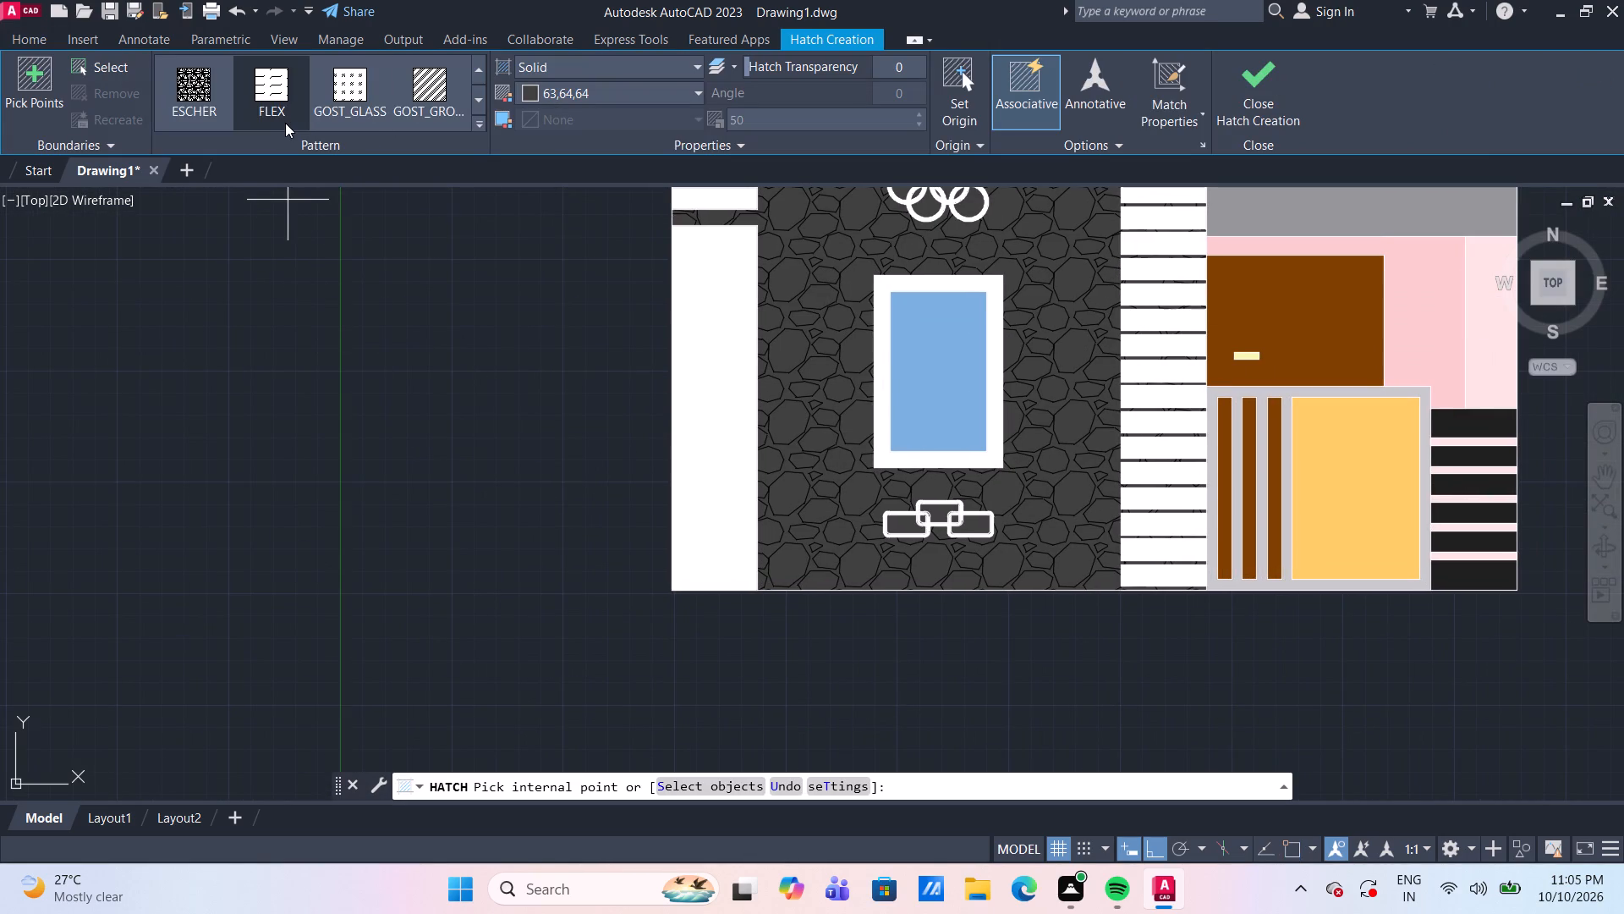
scroll(285, 123, "down", 6)
scroll(286, 121, "up", 1)
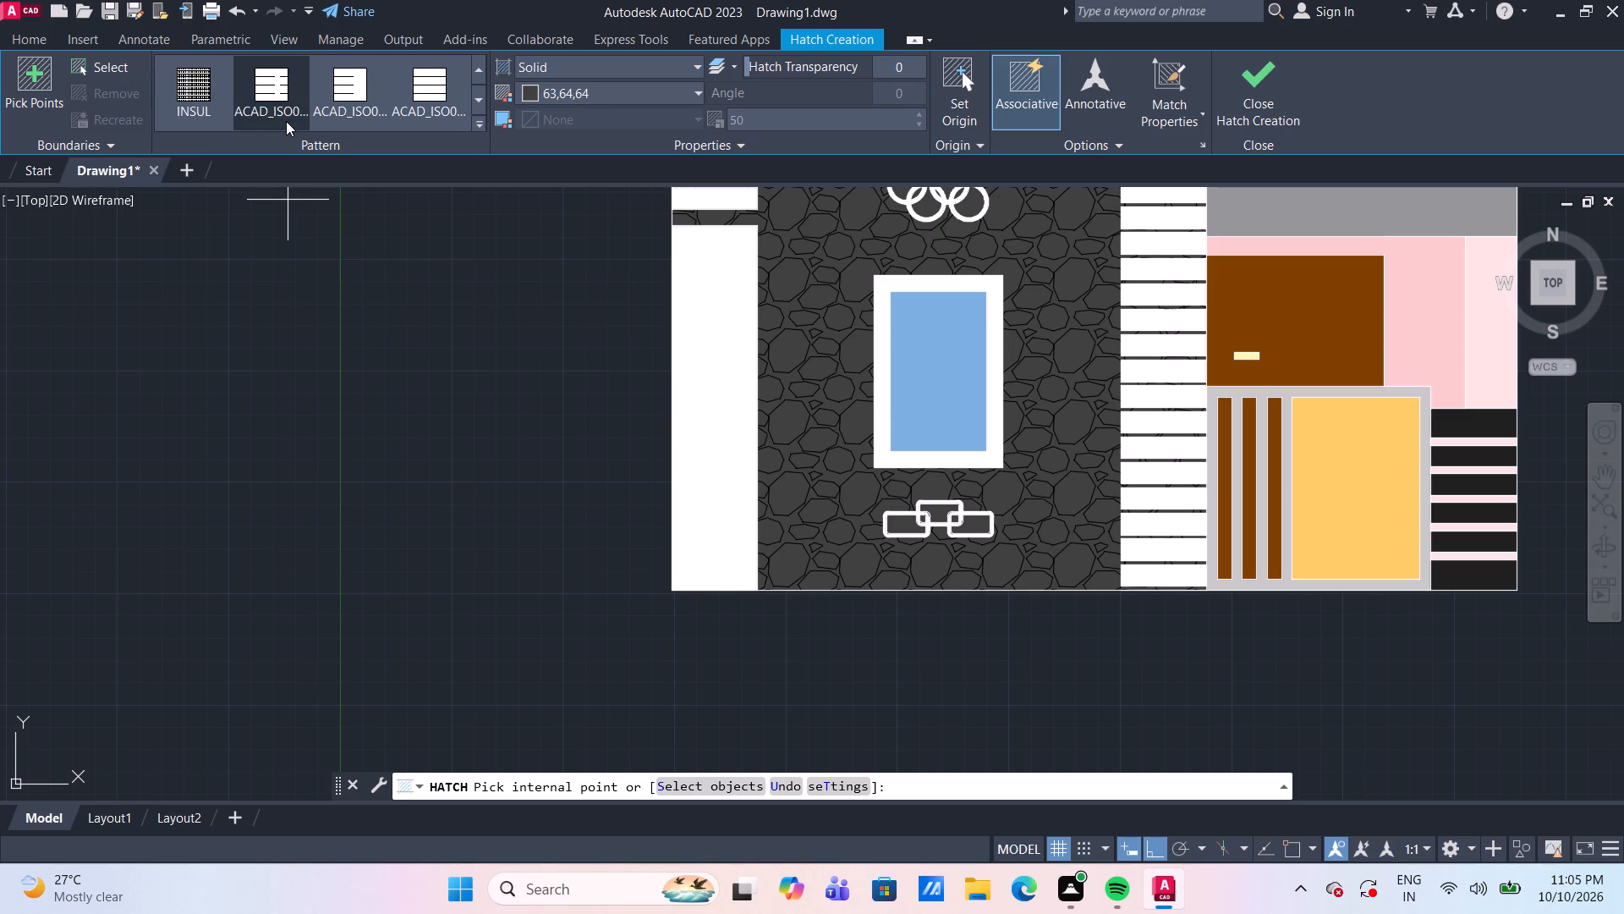
scroll(286, 121, "down", 8)
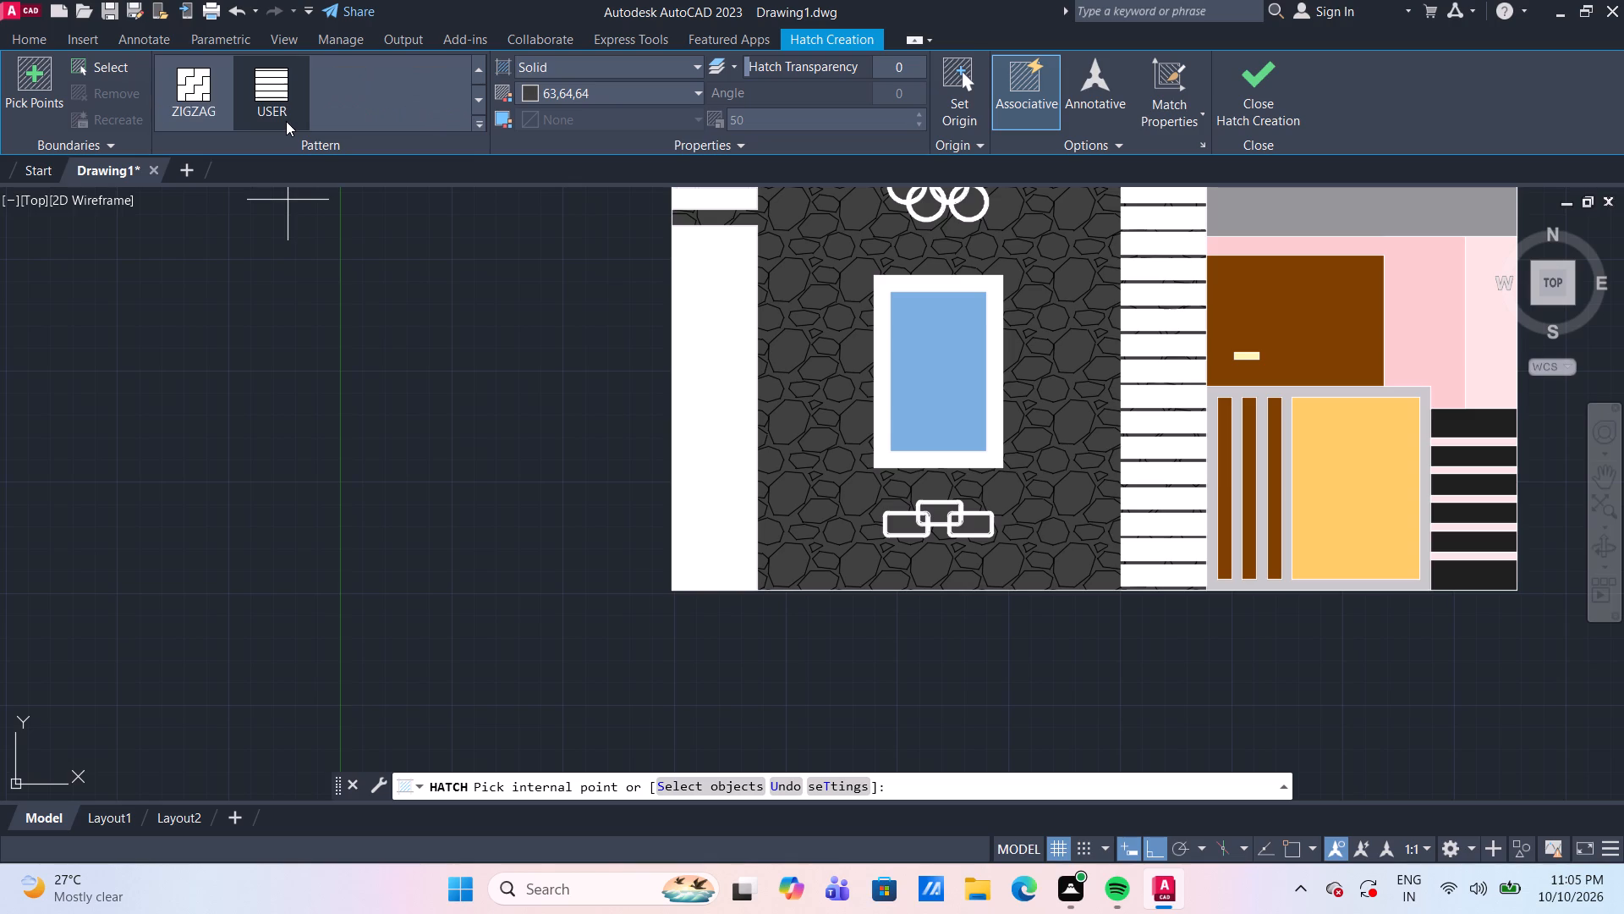
scroll(286, 121, "down", 2)
scroll(286, 121, "up", 3)
scroll(286, 121, "down", 1)
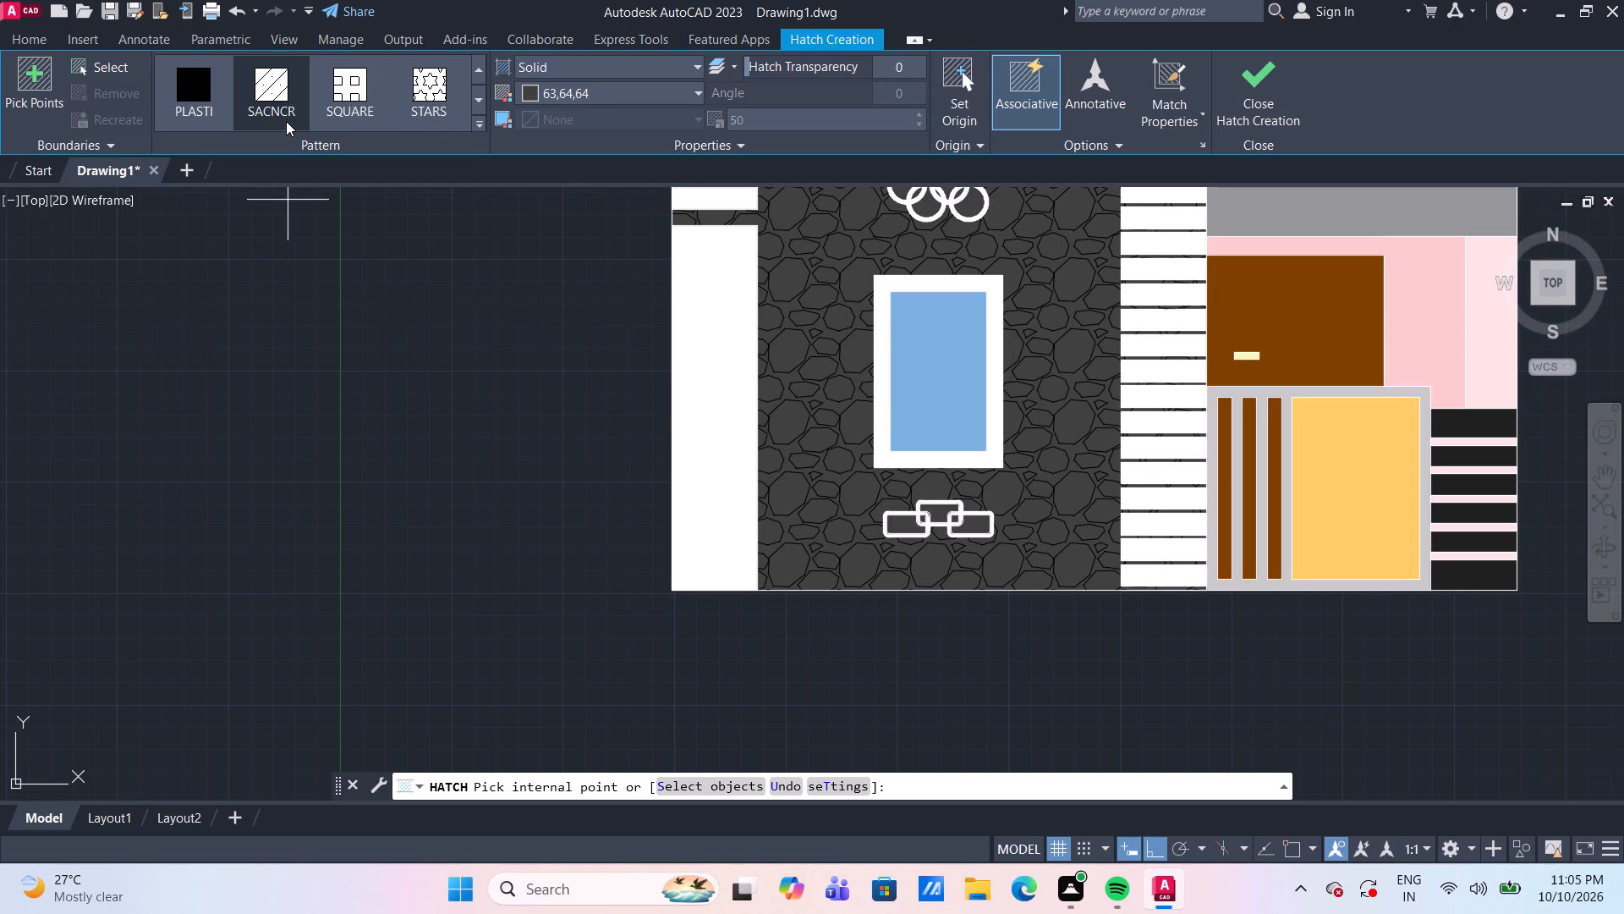
scroll(286, 121, "down", 1)
scroll(286, 121, "up", 3)
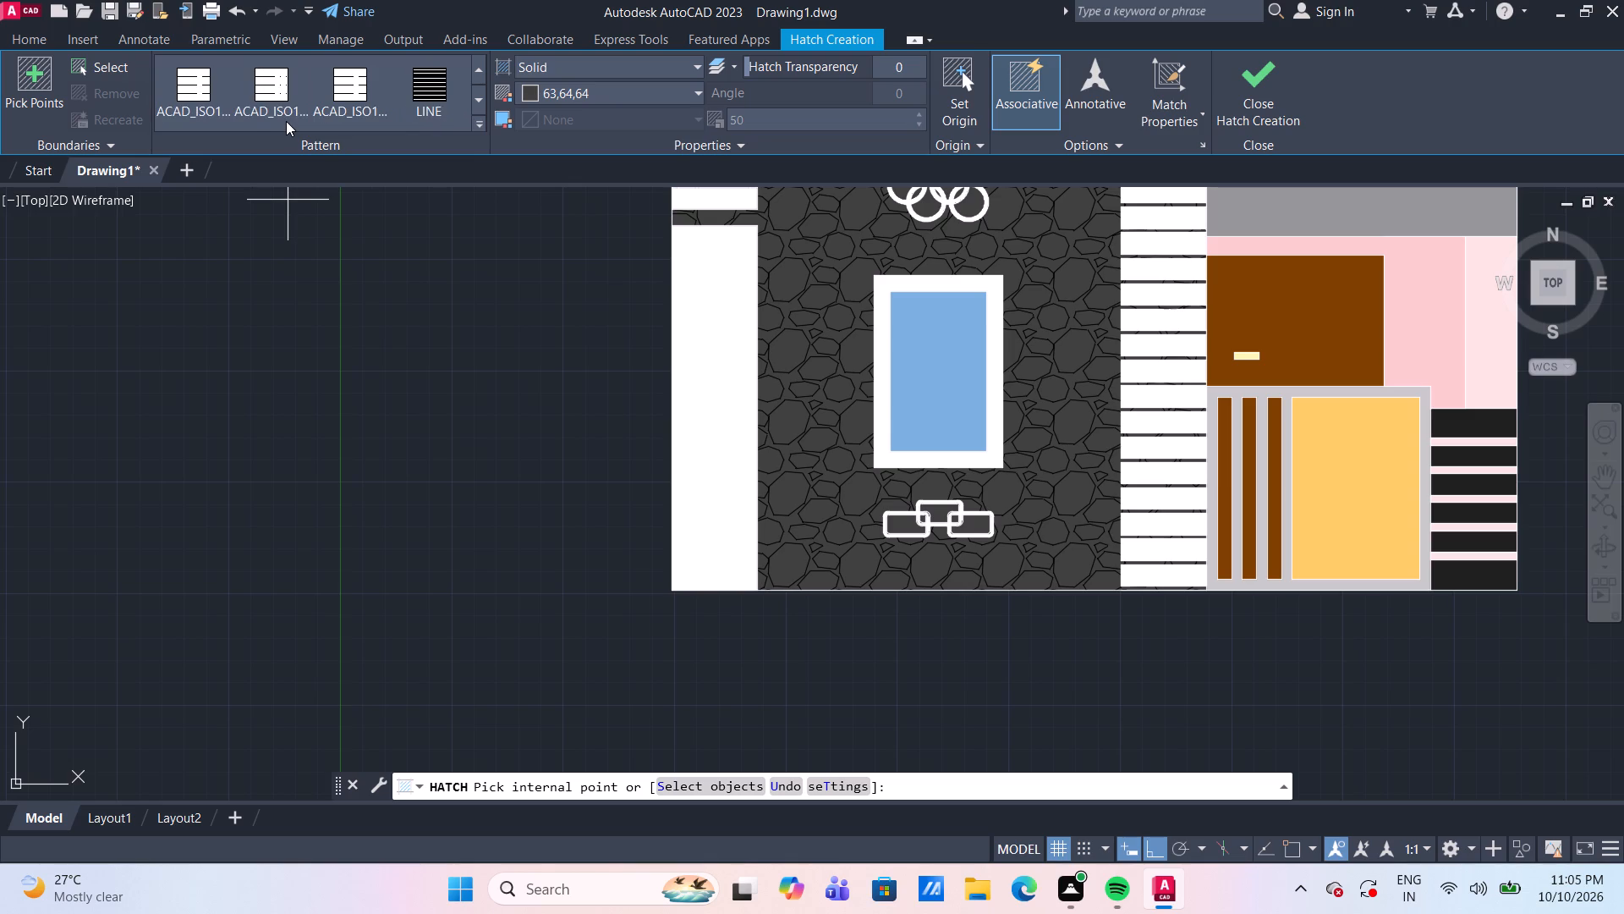
scroll(286, 121, "up", 4)
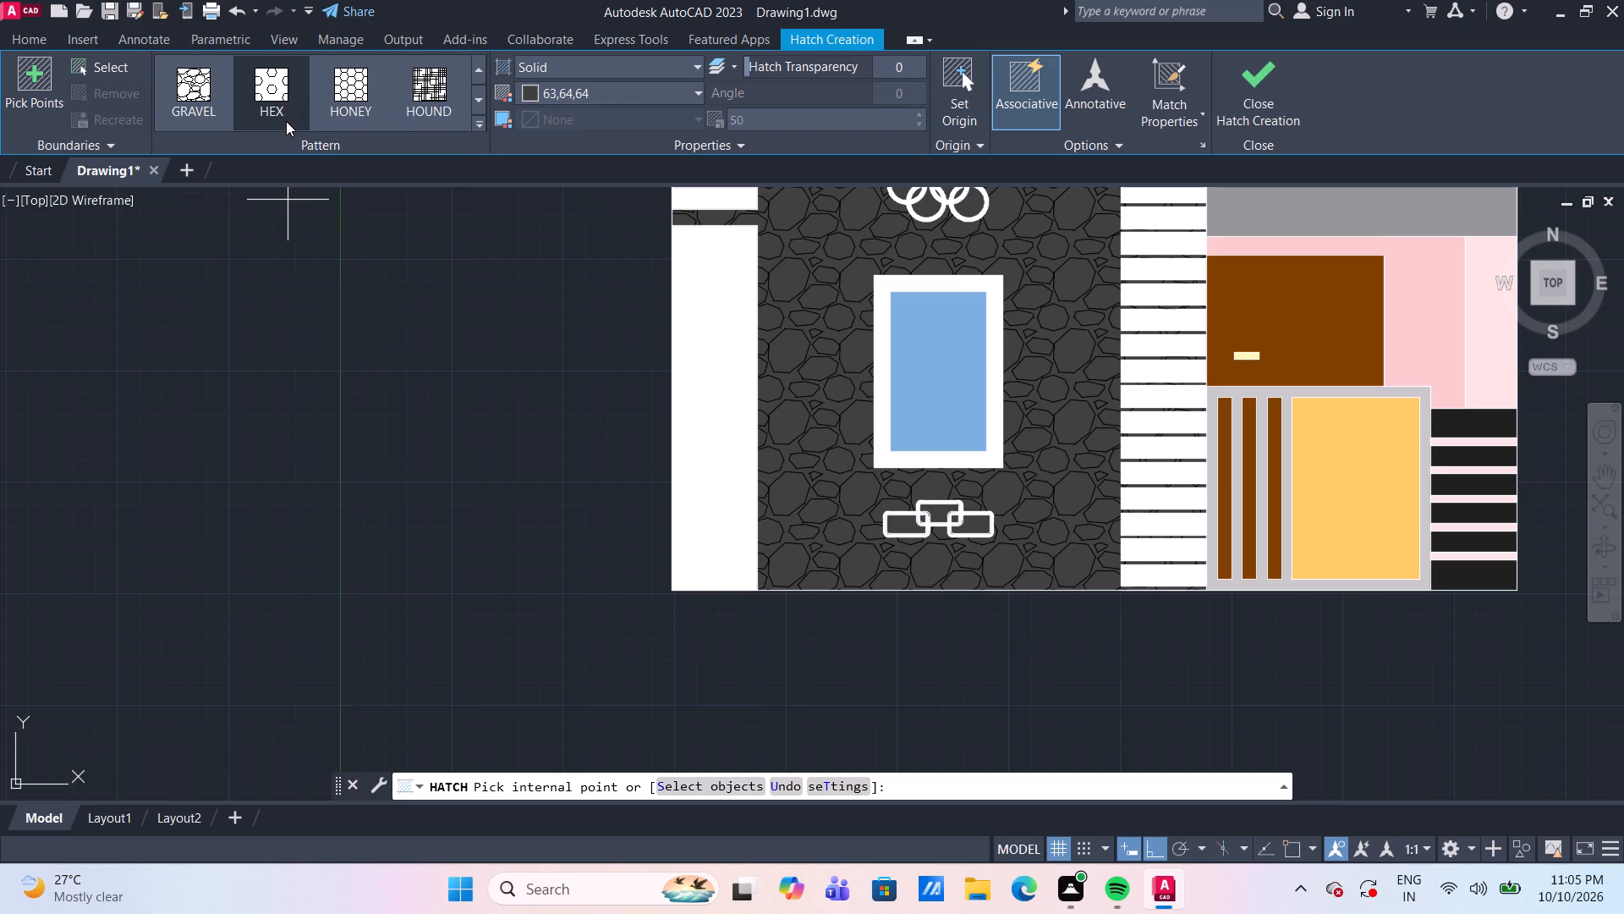
left_click(185, 84)
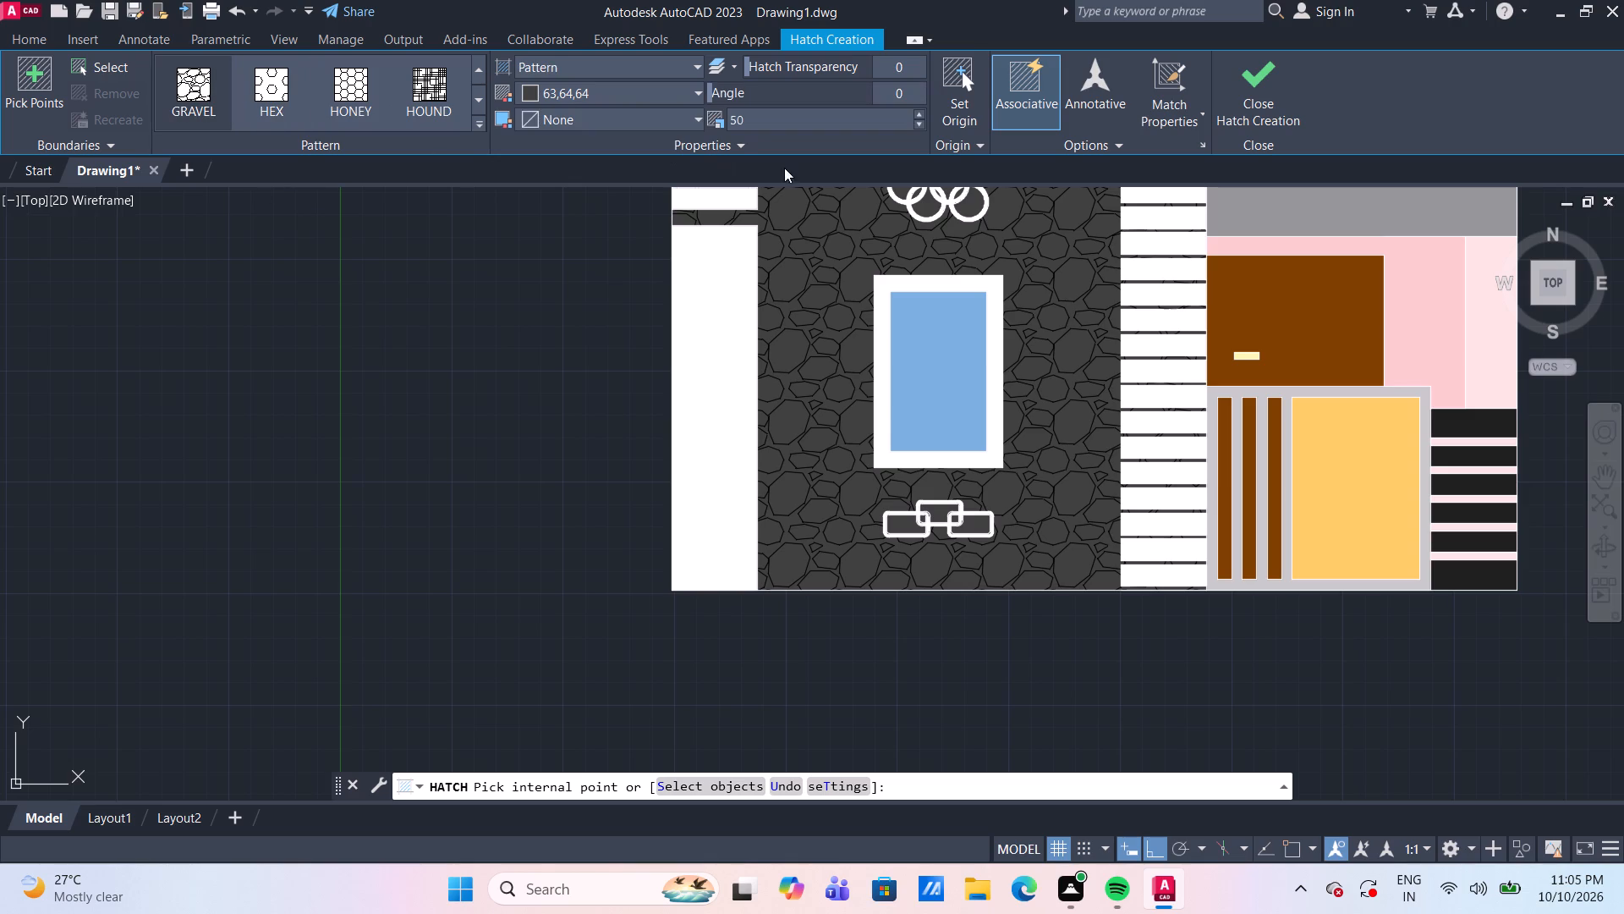
scroll(934, 505, "up", 3)
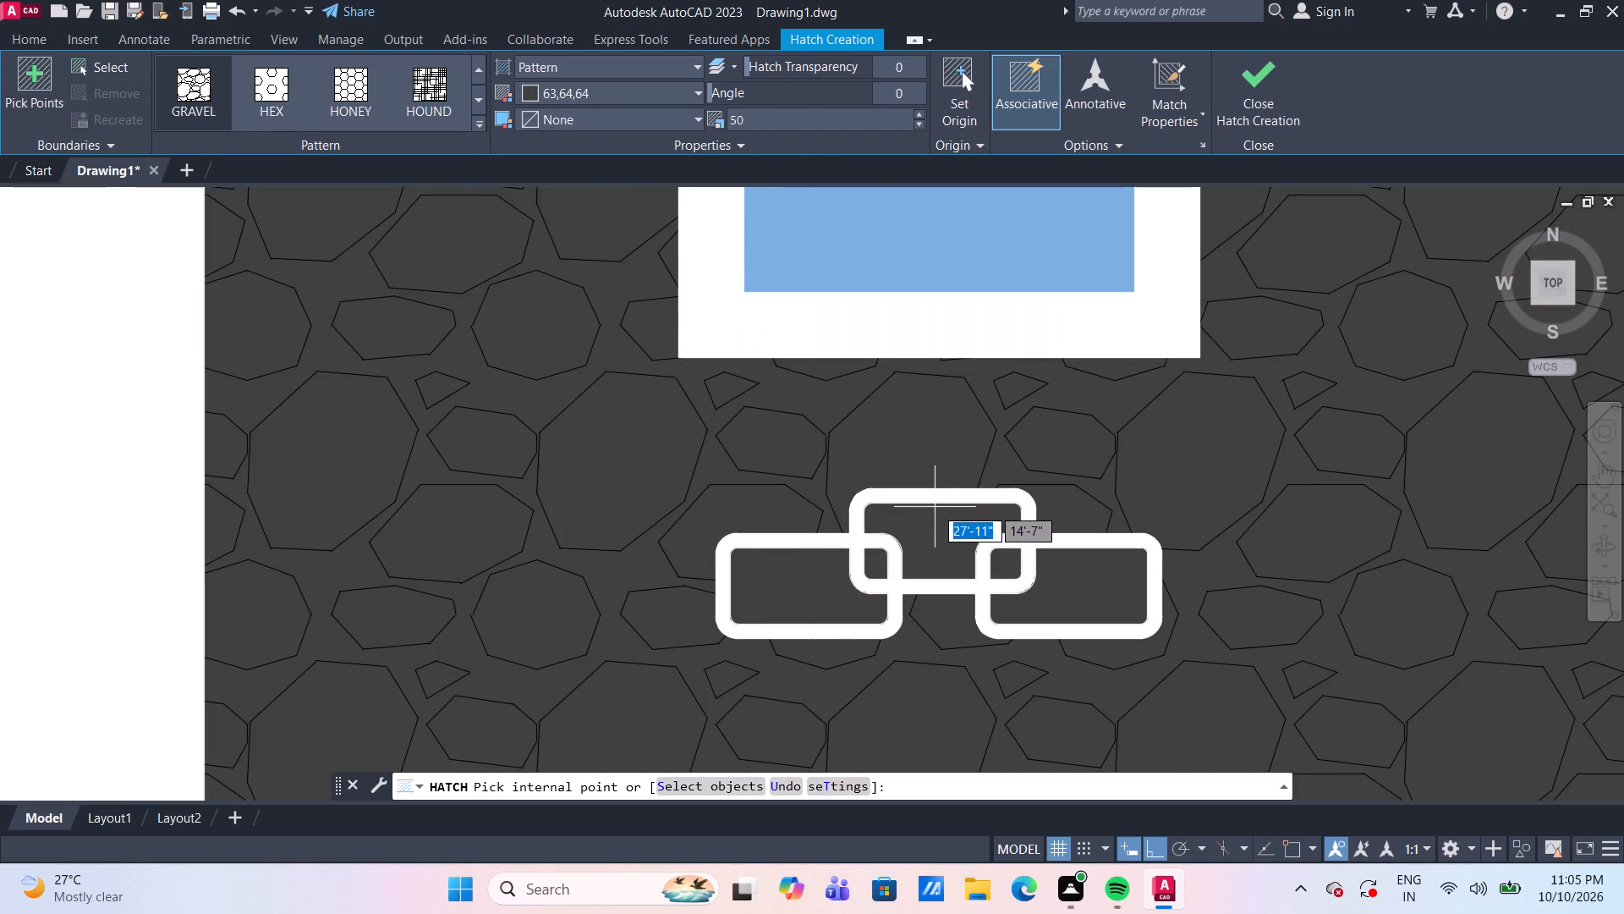
left_click(935, 538)
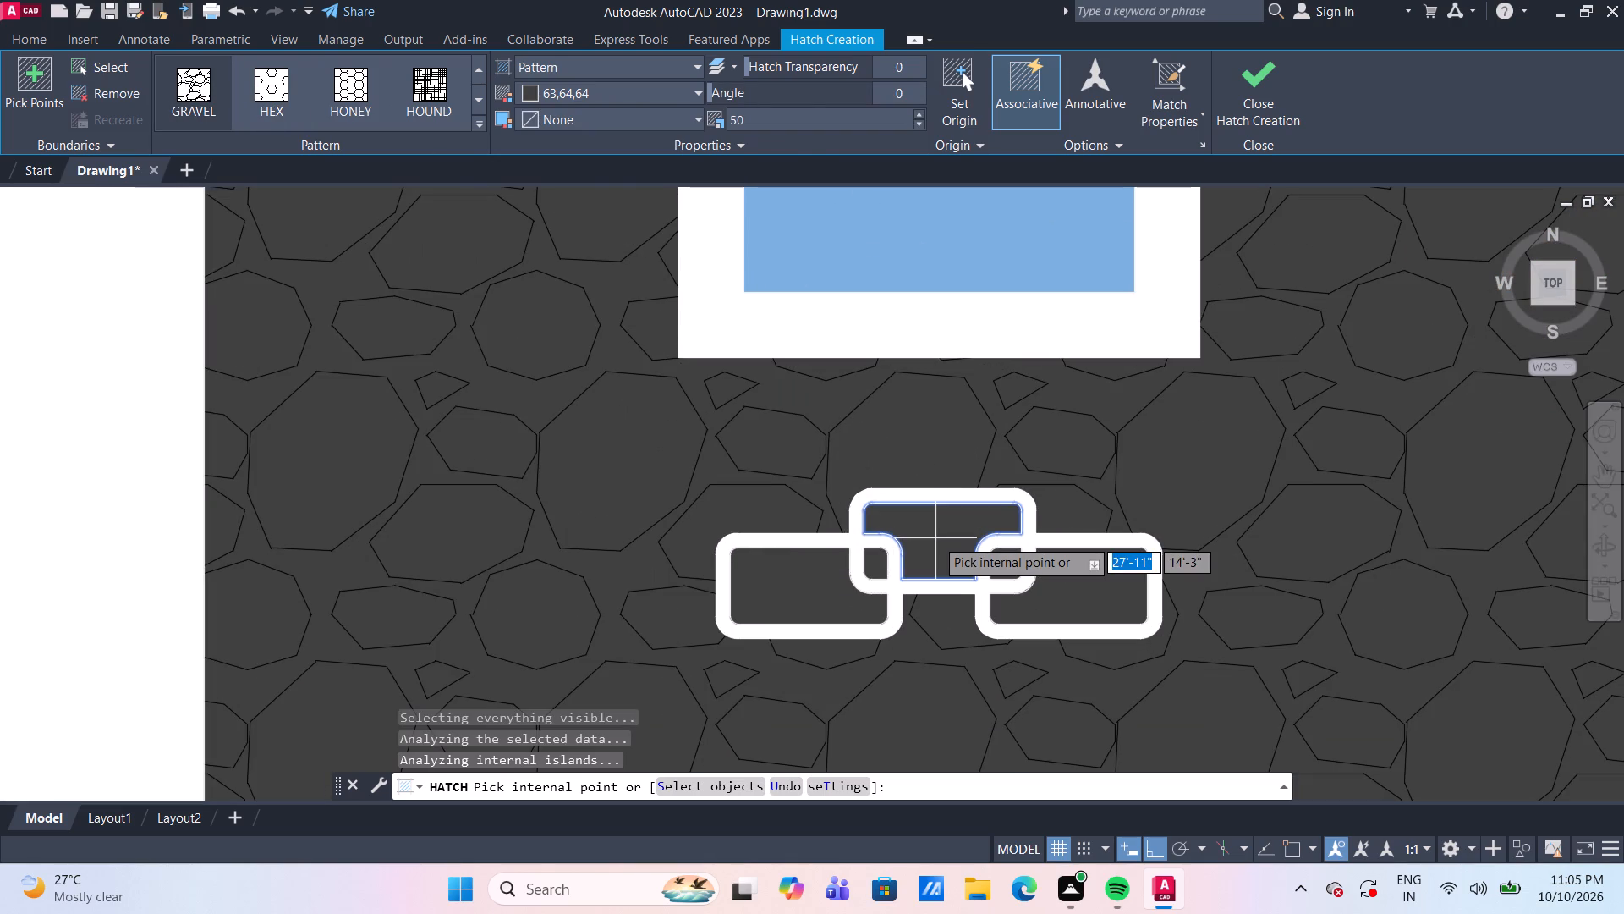
left_click(202, 80)
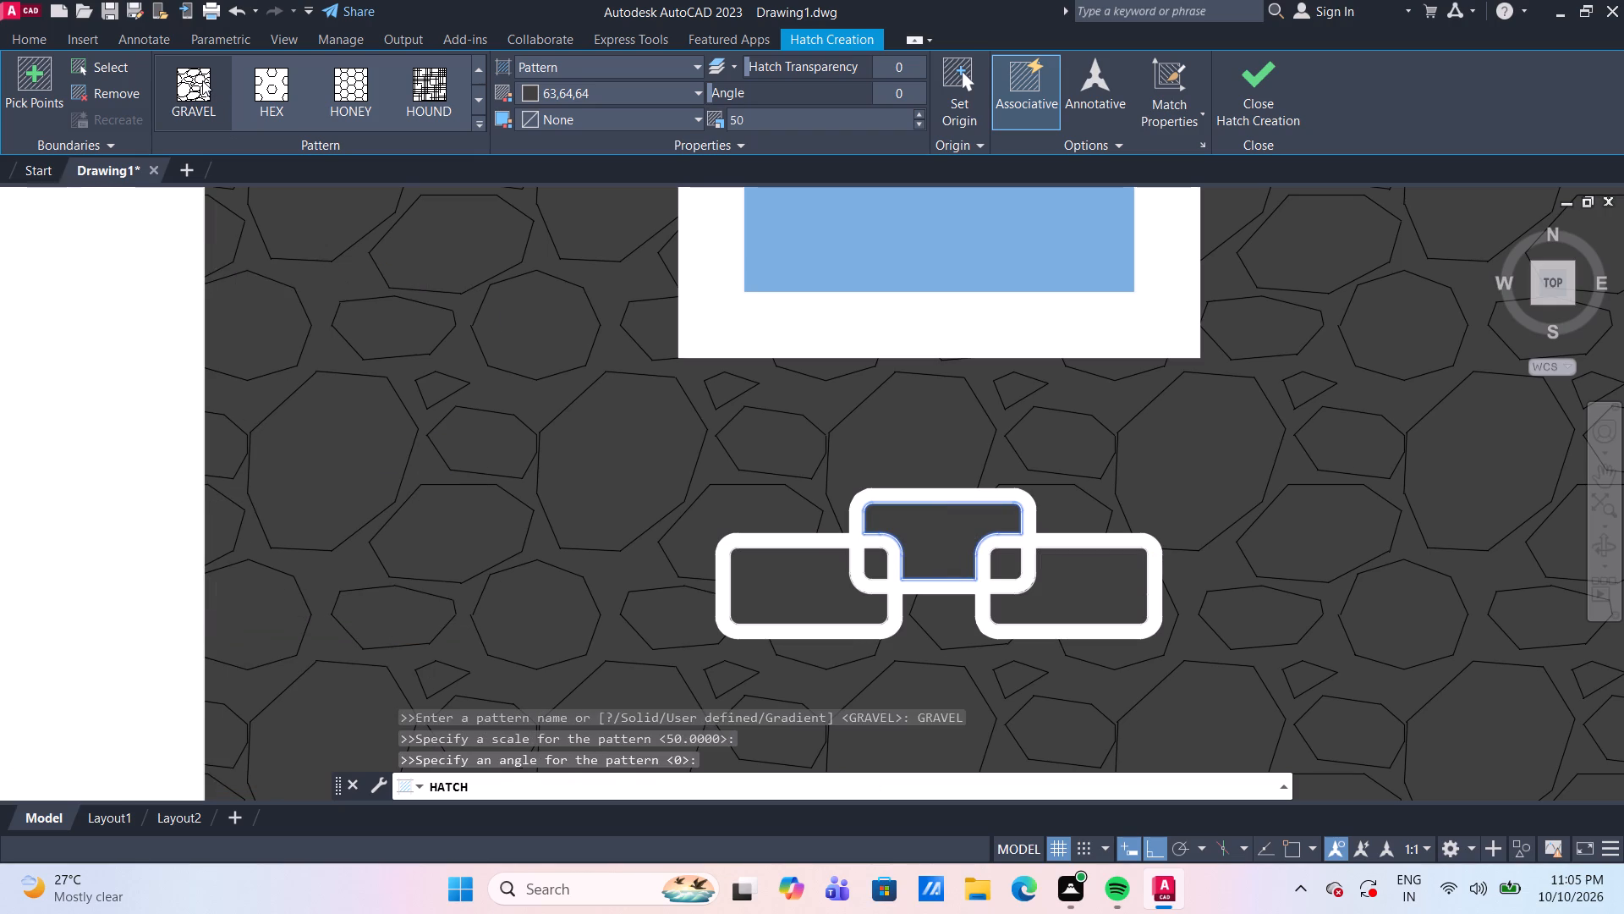
left_click(821, 591)
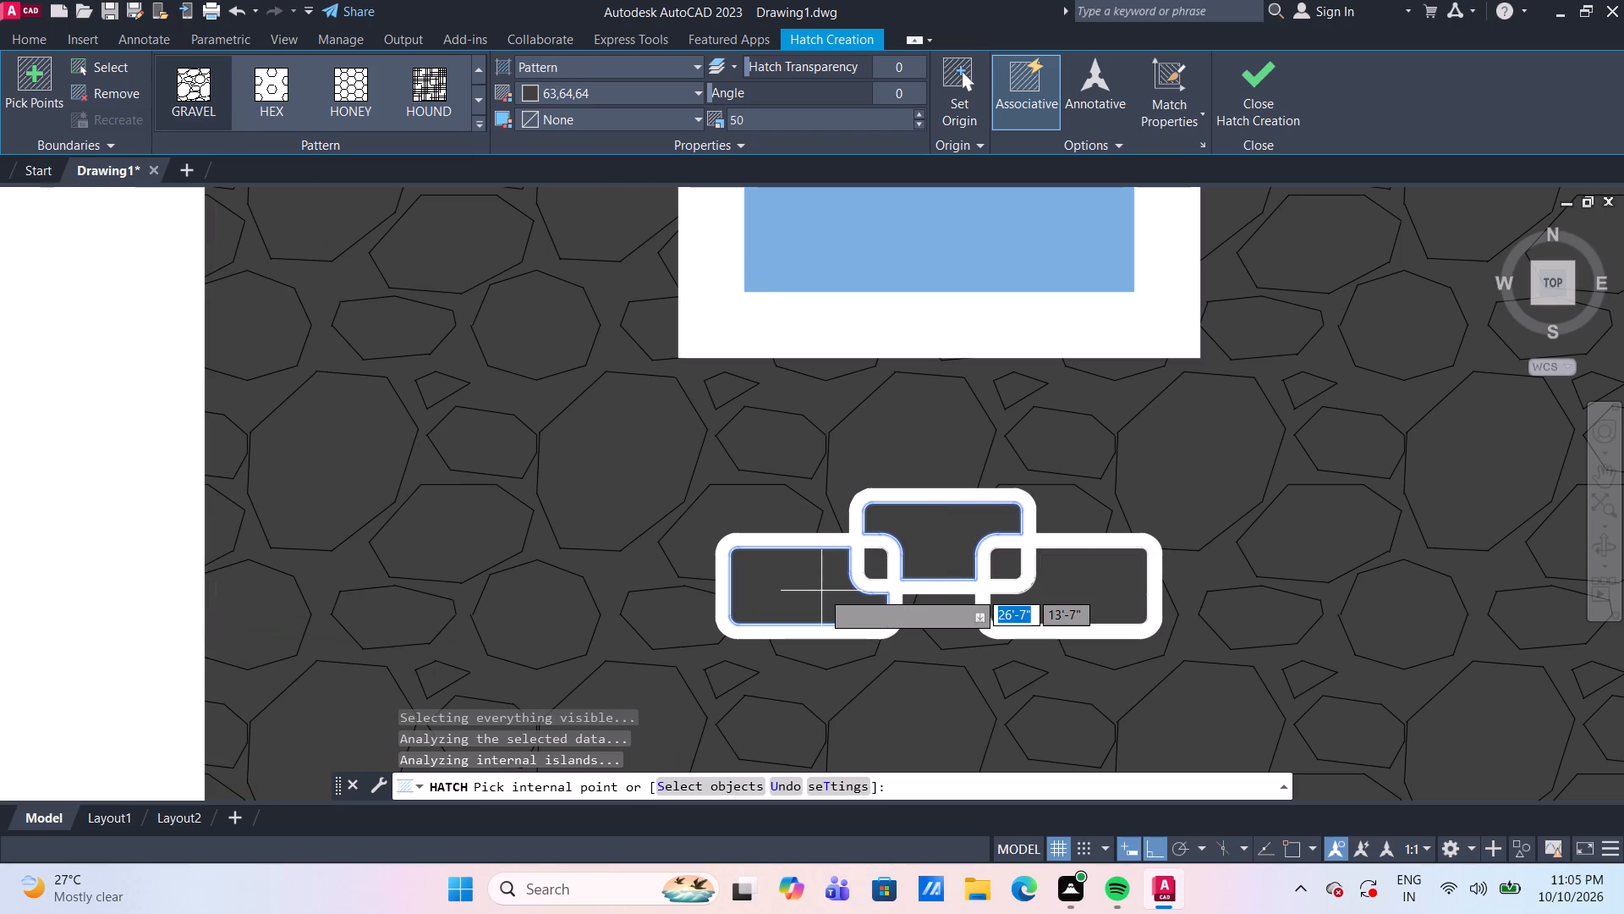
left_click(1049, 599)
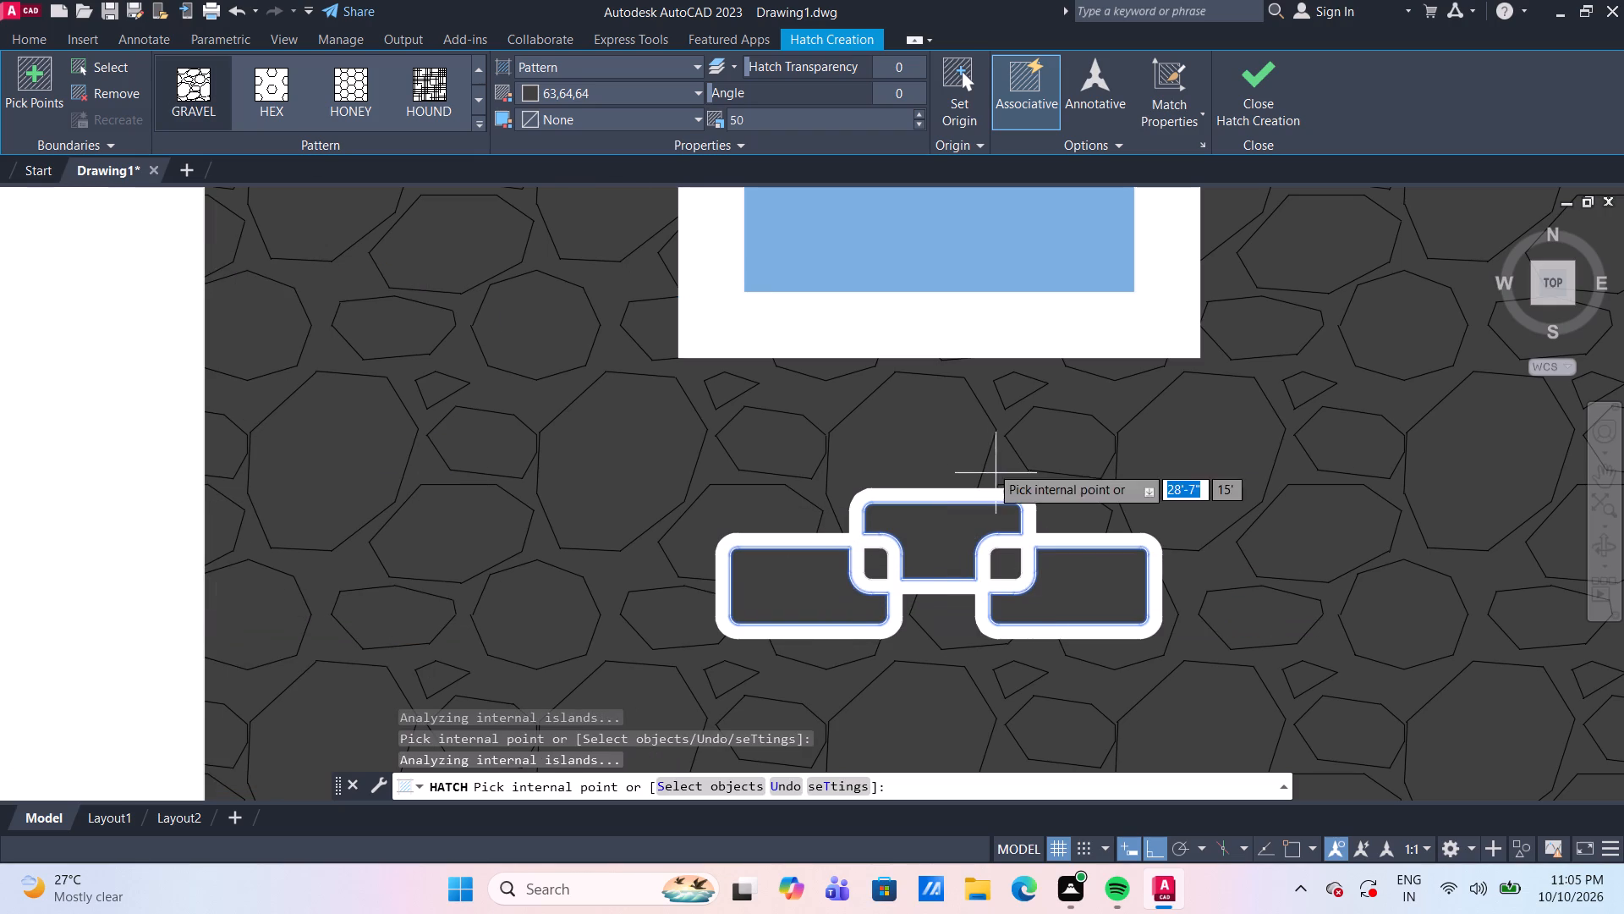
key("Escape")
Set the scale of the solid hatch in the interlocking rectangle ornament's openings to 40.
left_click(942, 532)
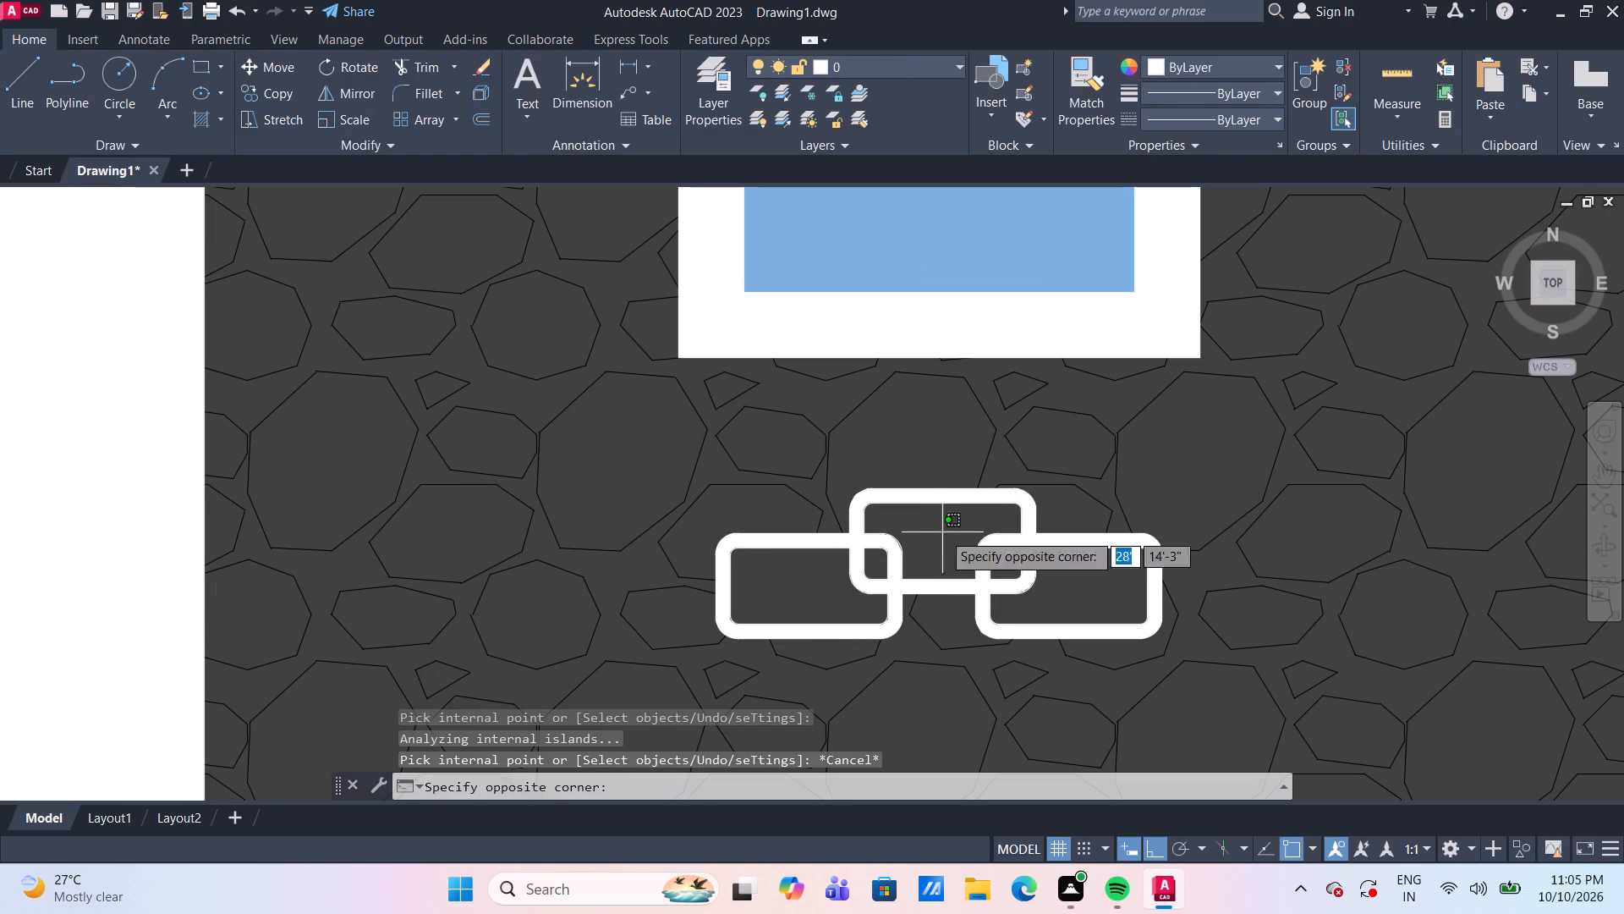
left_click(1179, 471)
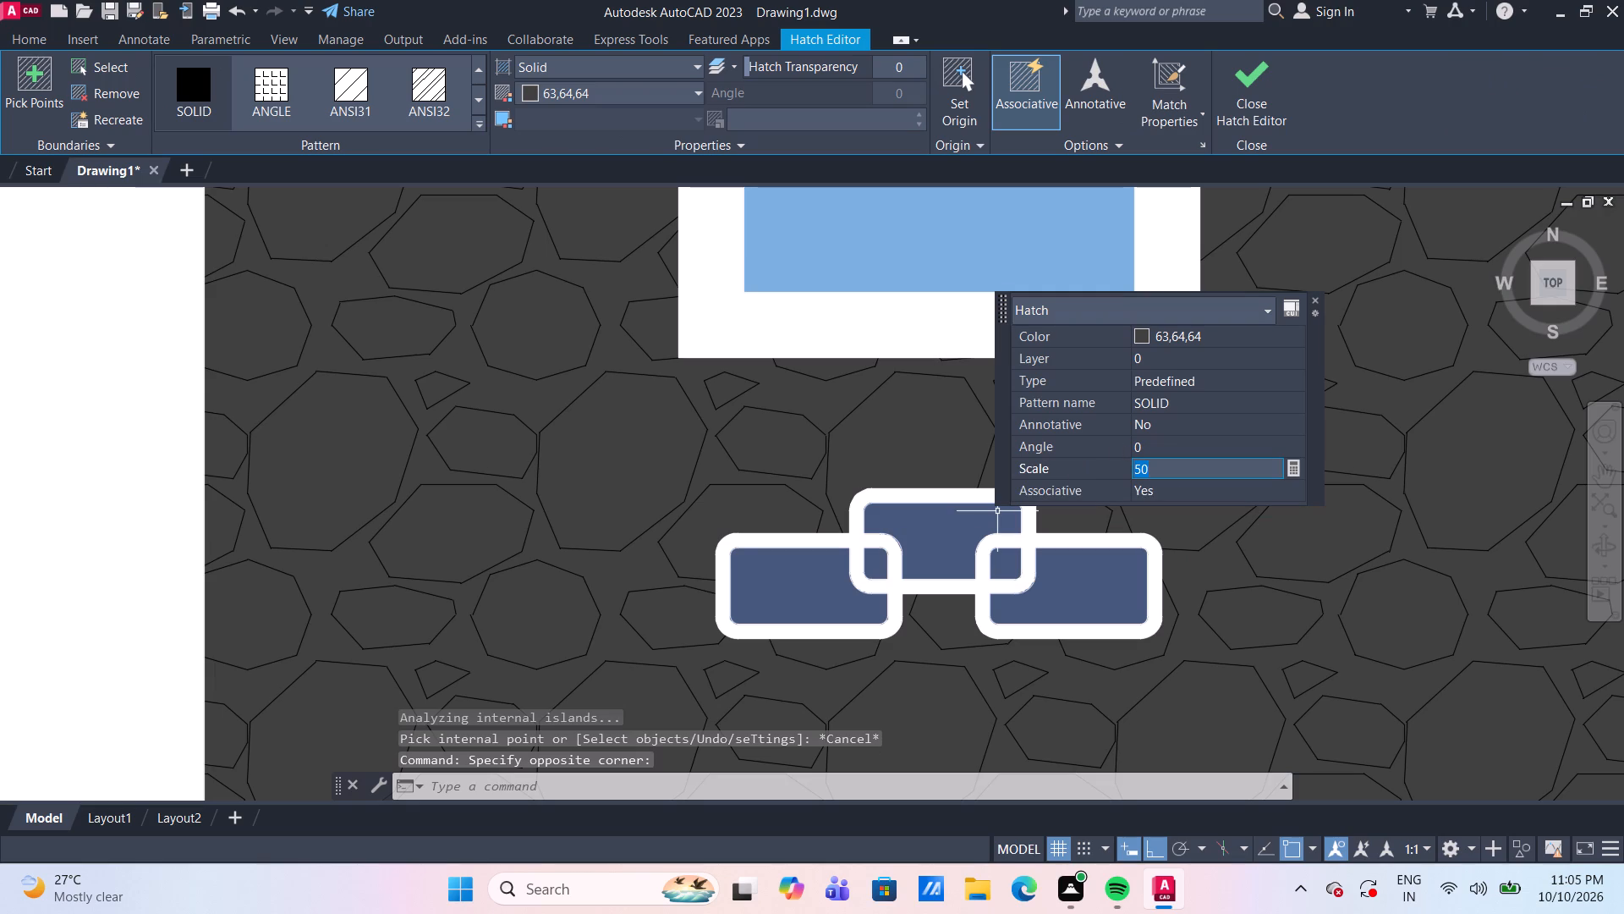
type("40")
key("Return")
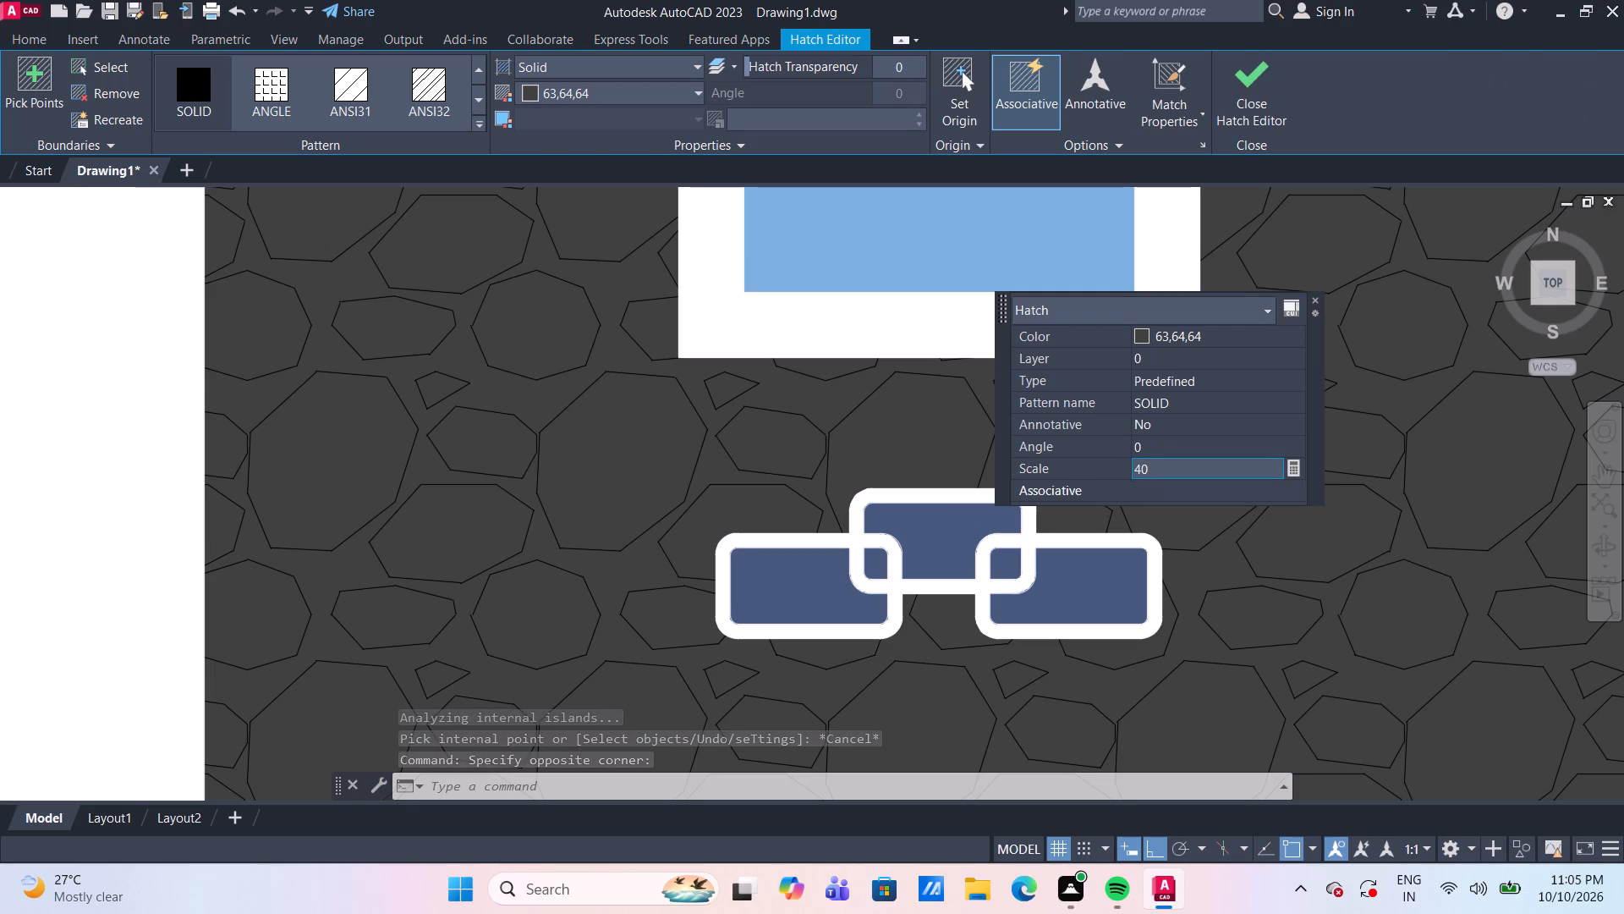
key("Escape")
key("Escape")
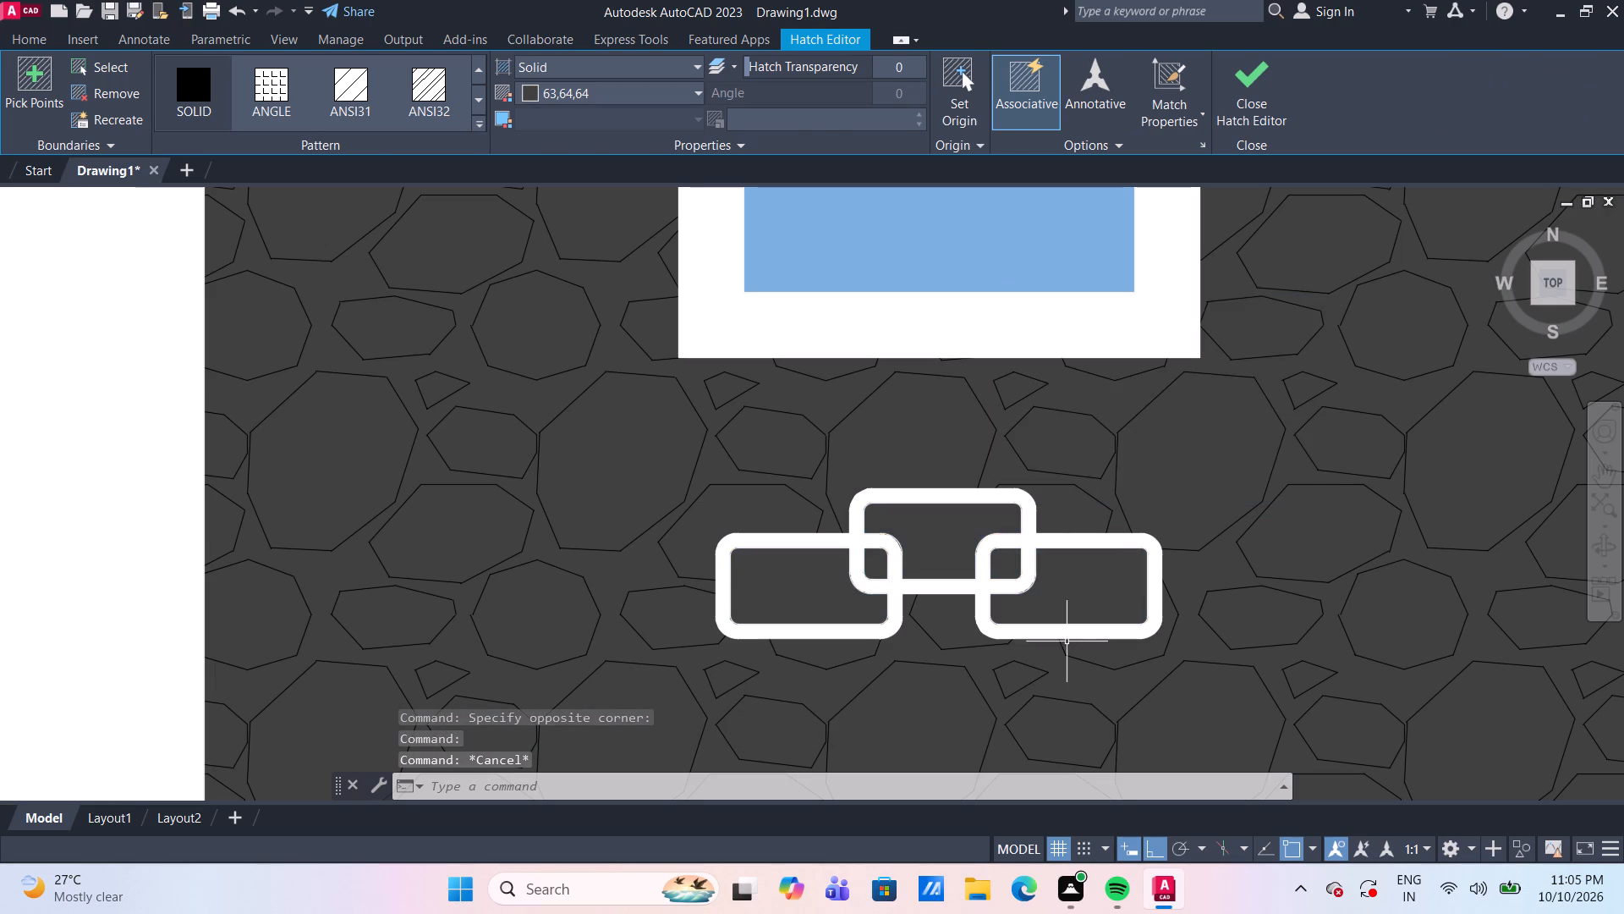
left_click(967, 545)
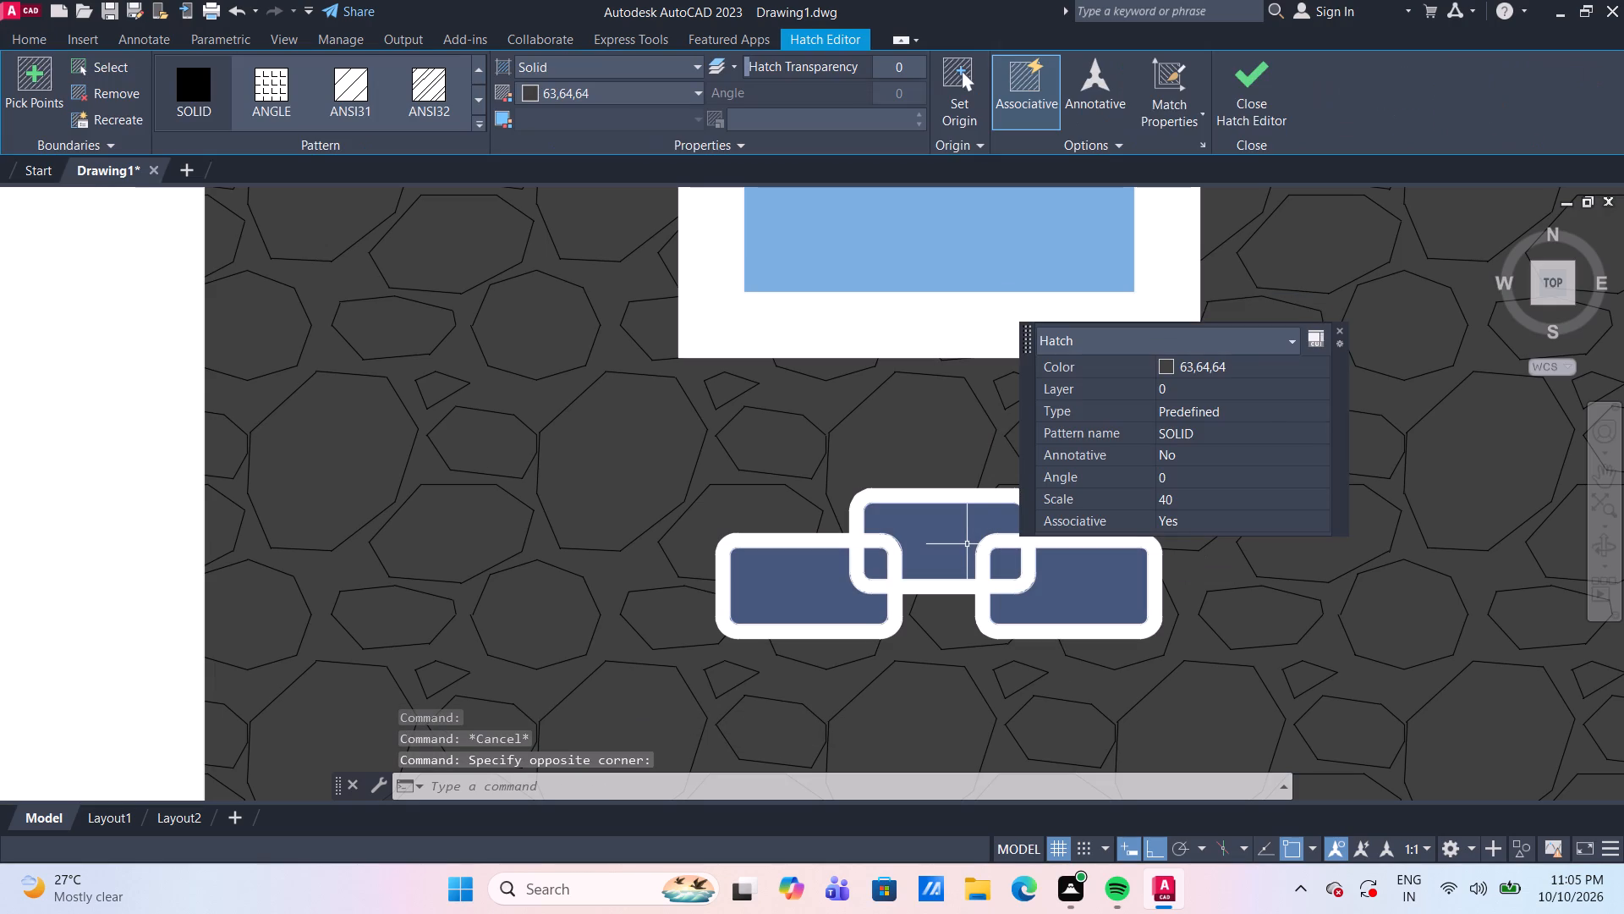
key("Escape")
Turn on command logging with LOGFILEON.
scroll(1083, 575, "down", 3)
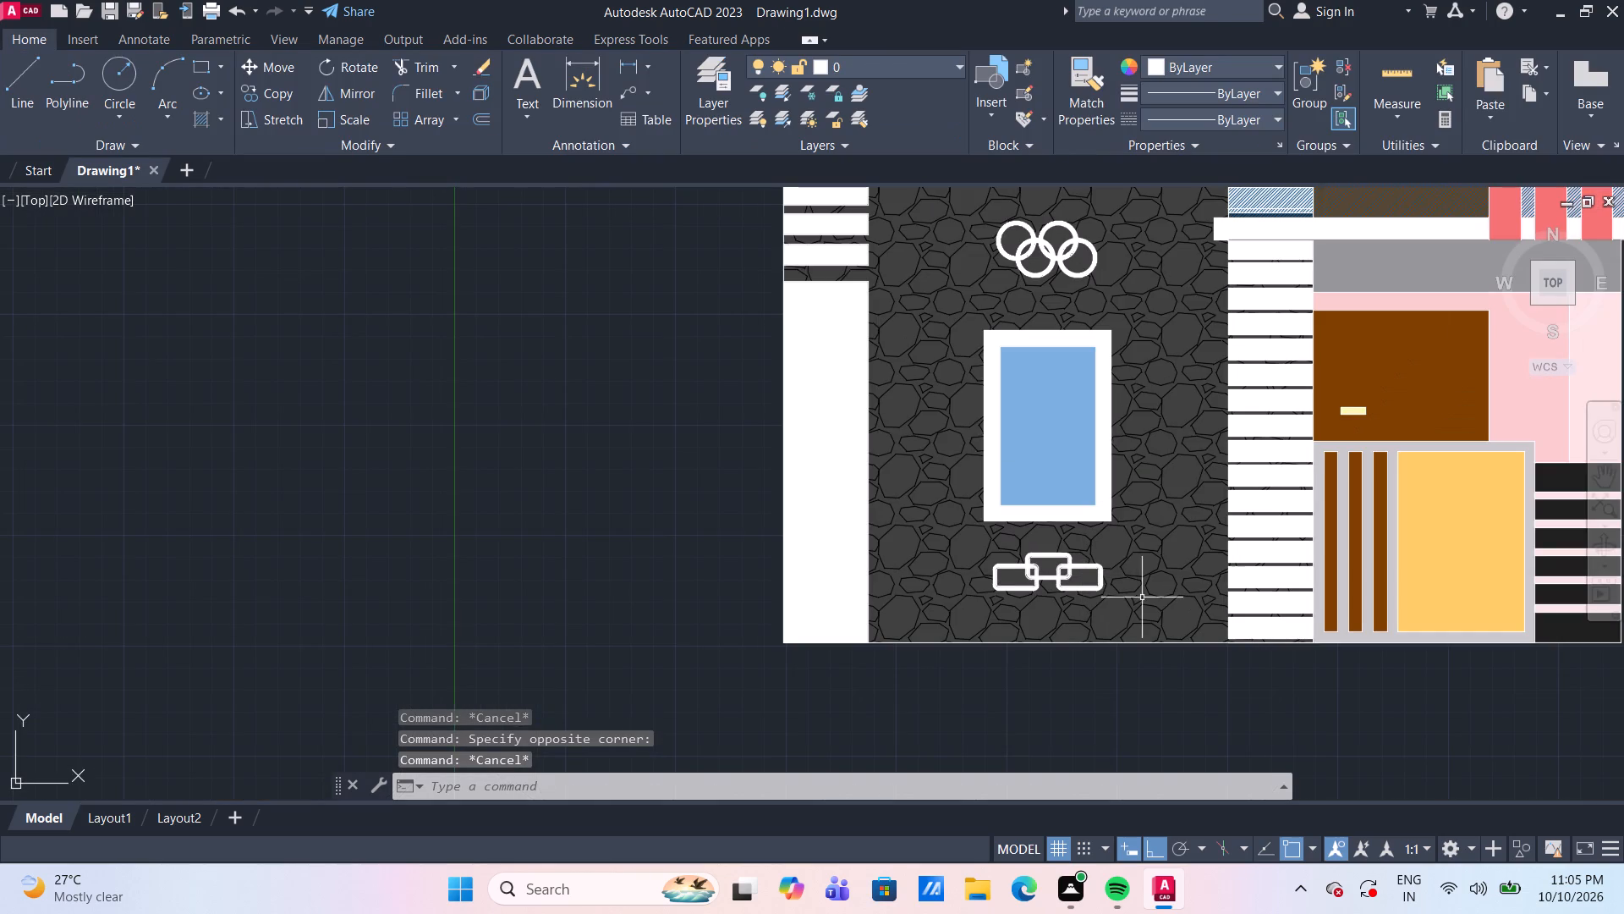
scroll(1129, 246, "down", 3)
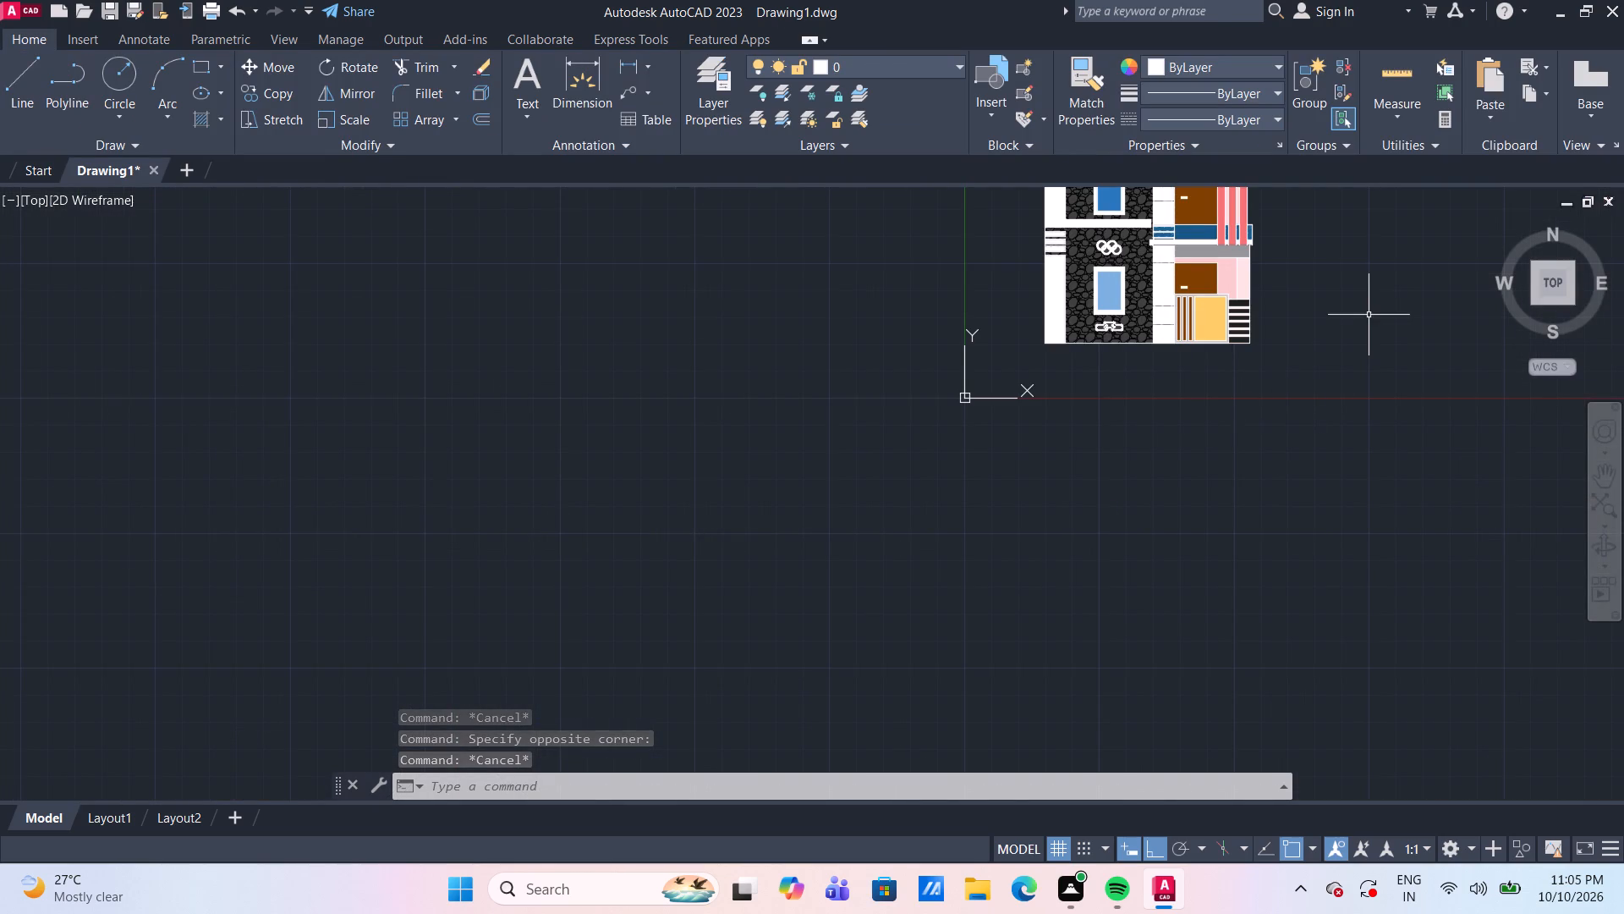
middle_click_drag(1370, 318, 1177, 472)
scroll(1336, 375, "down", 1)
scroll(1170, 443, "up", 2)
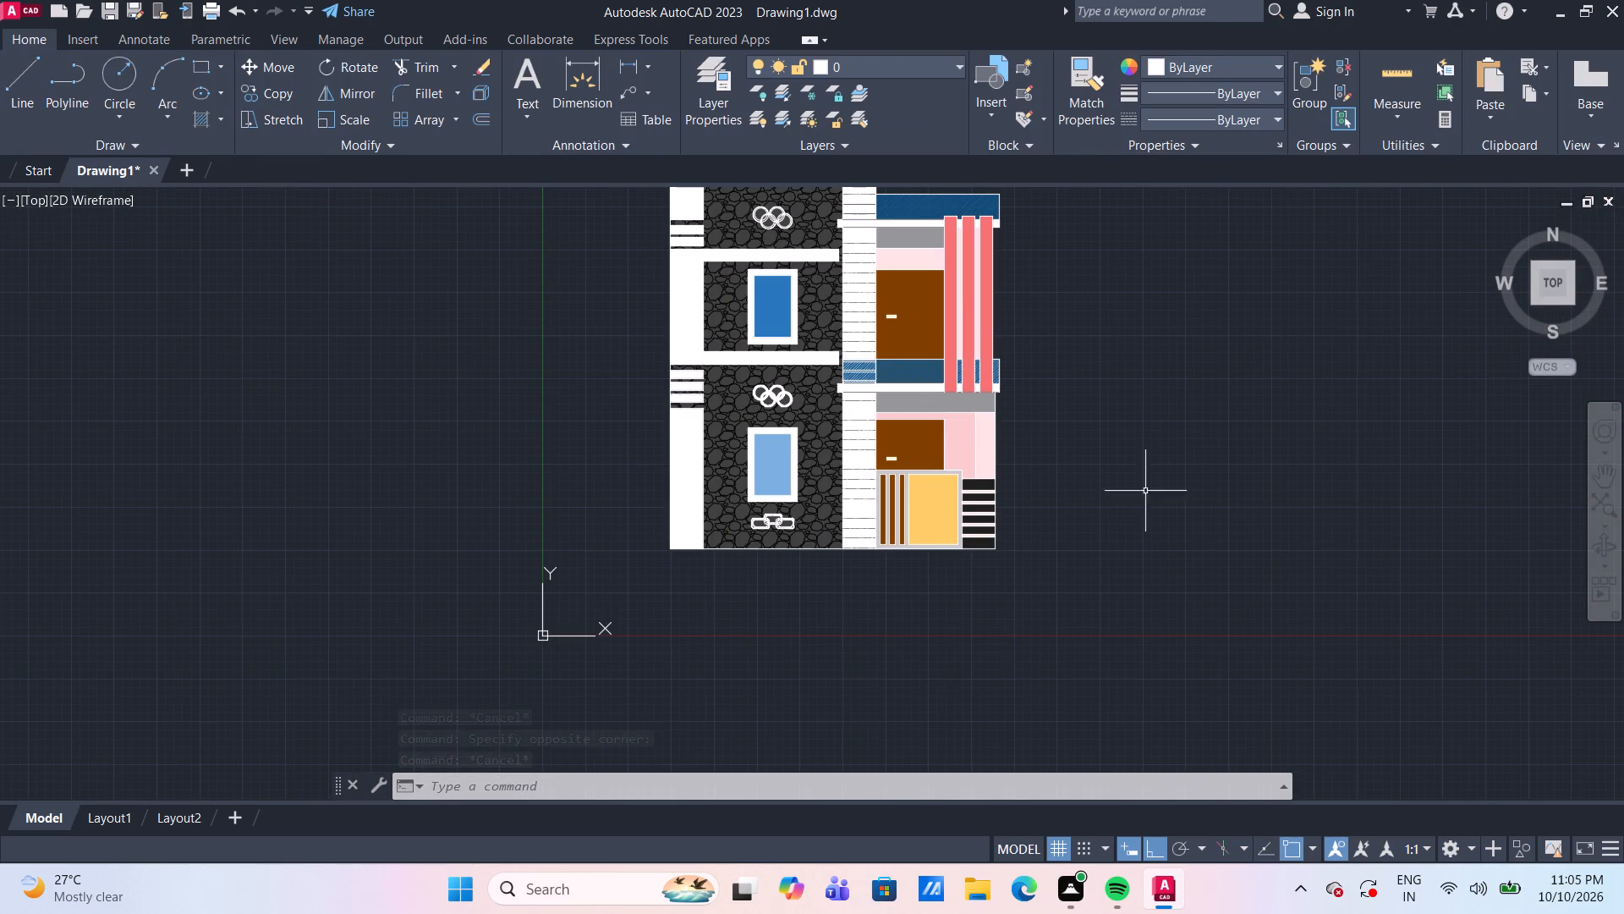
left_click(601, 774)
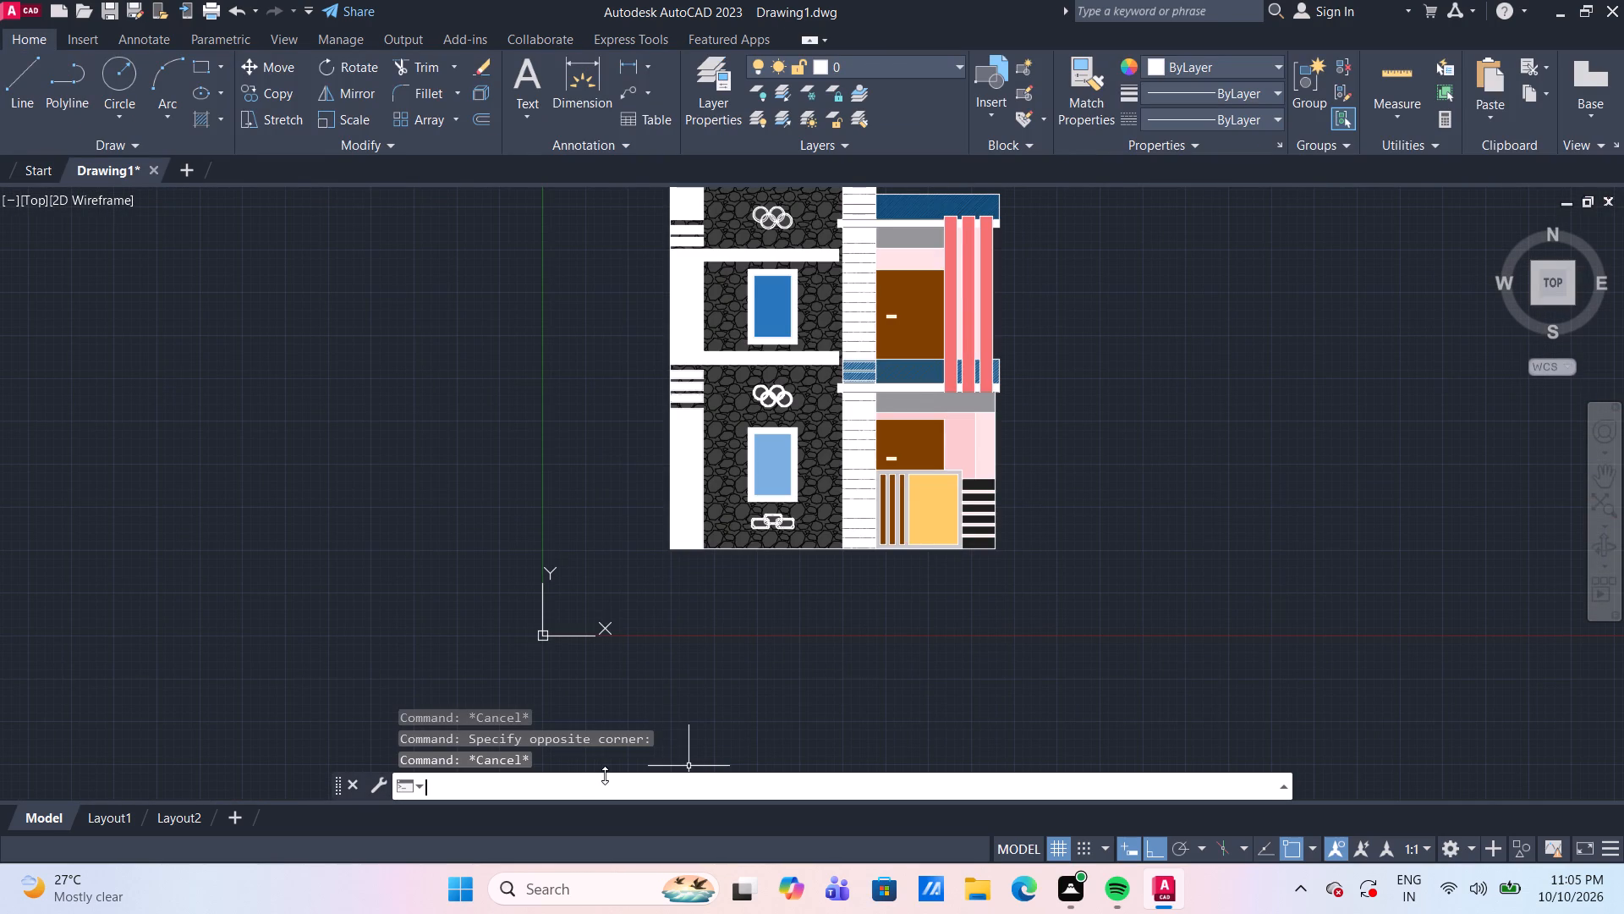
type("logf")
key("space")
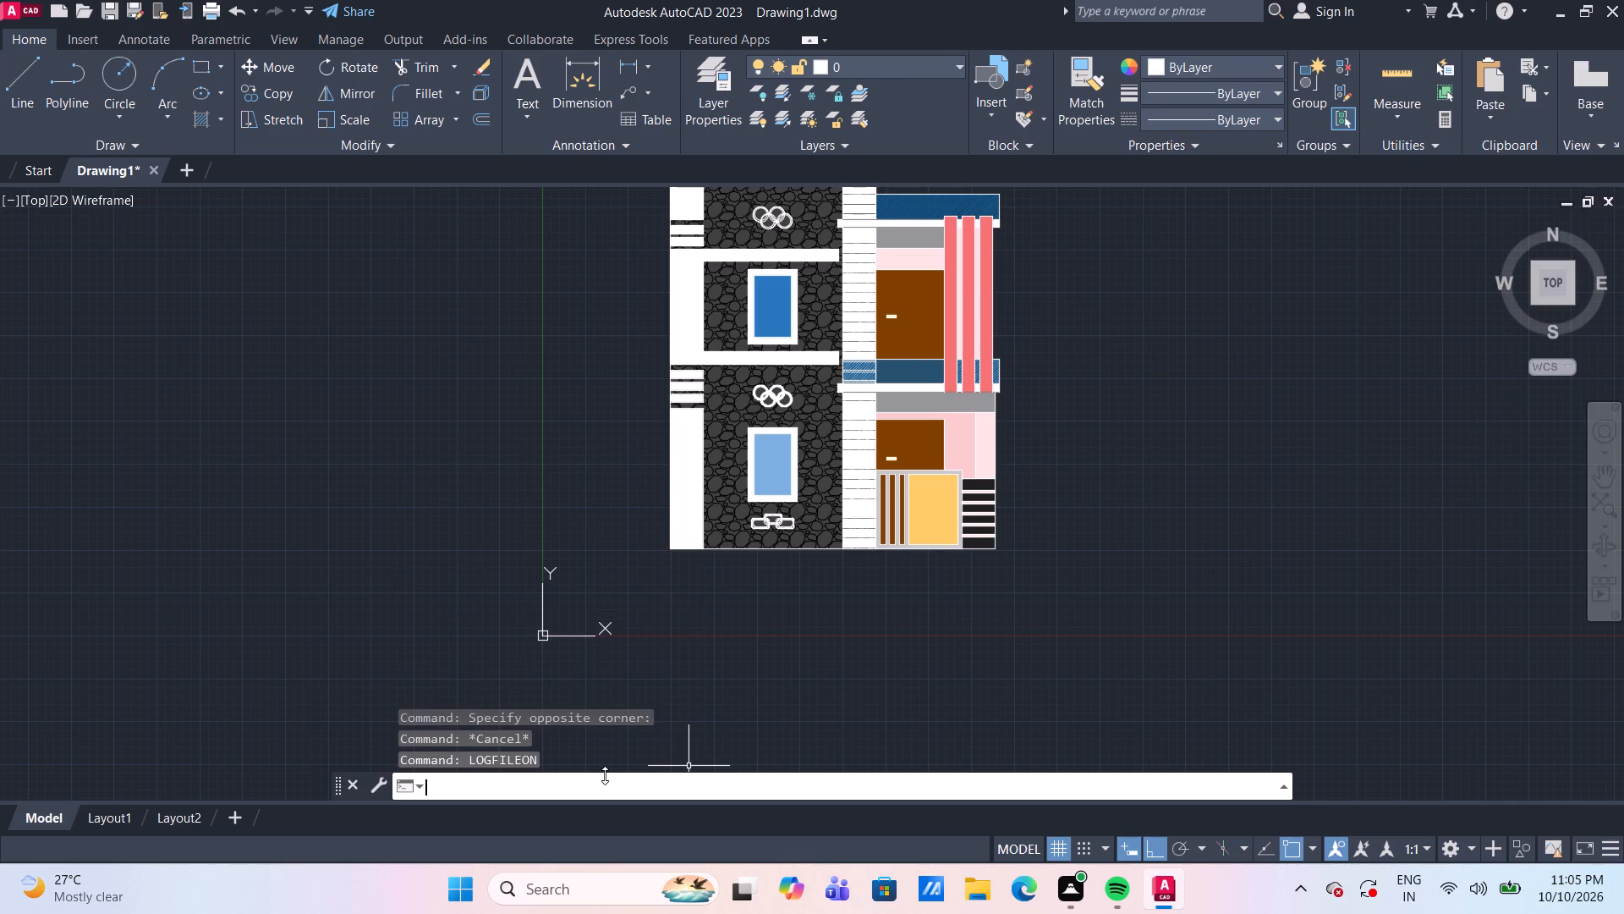
Turn off command logging with LOGFILEOFF.
type("lof")
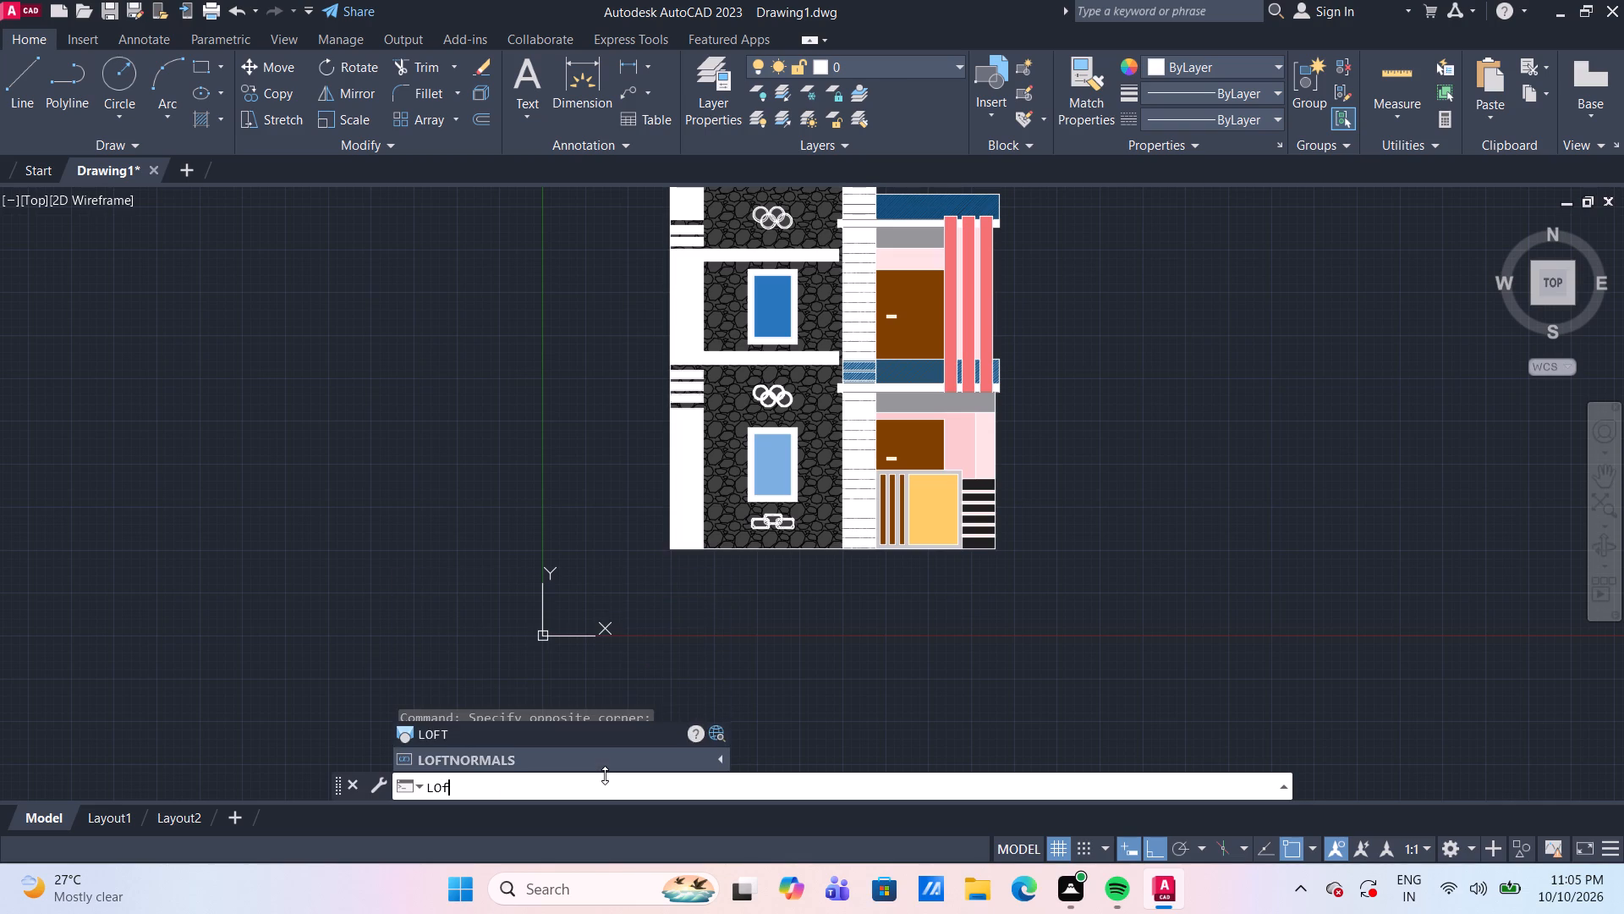
key("BackSpace")
key("g")
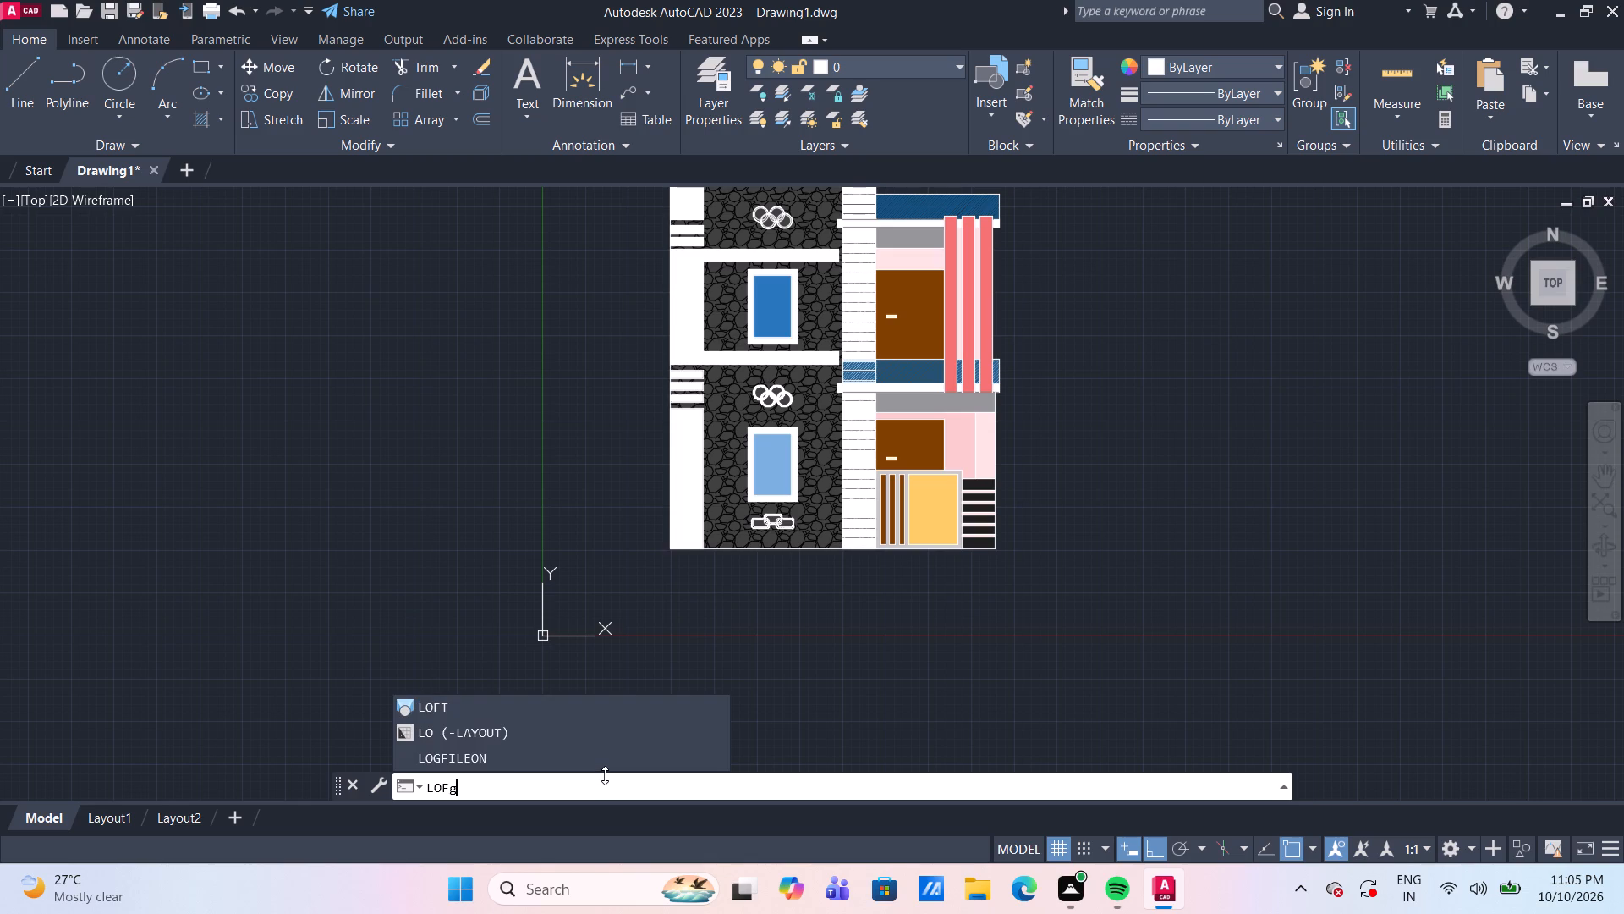
key("BackSpace")
key("BackSpace")
type("gf")
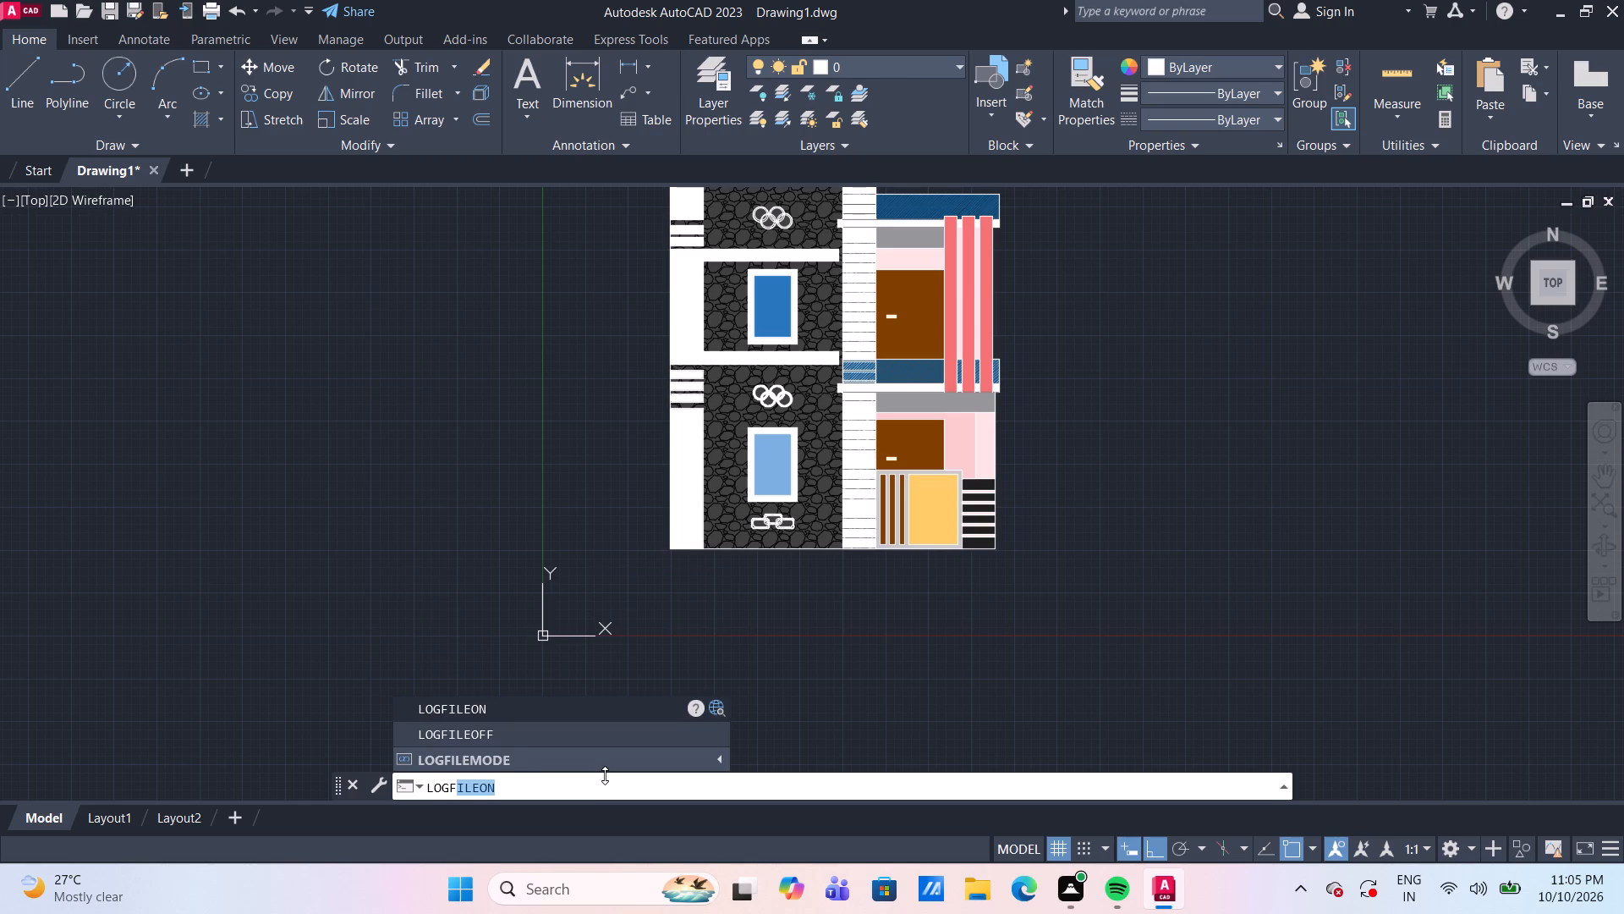
left_click(609, 732)
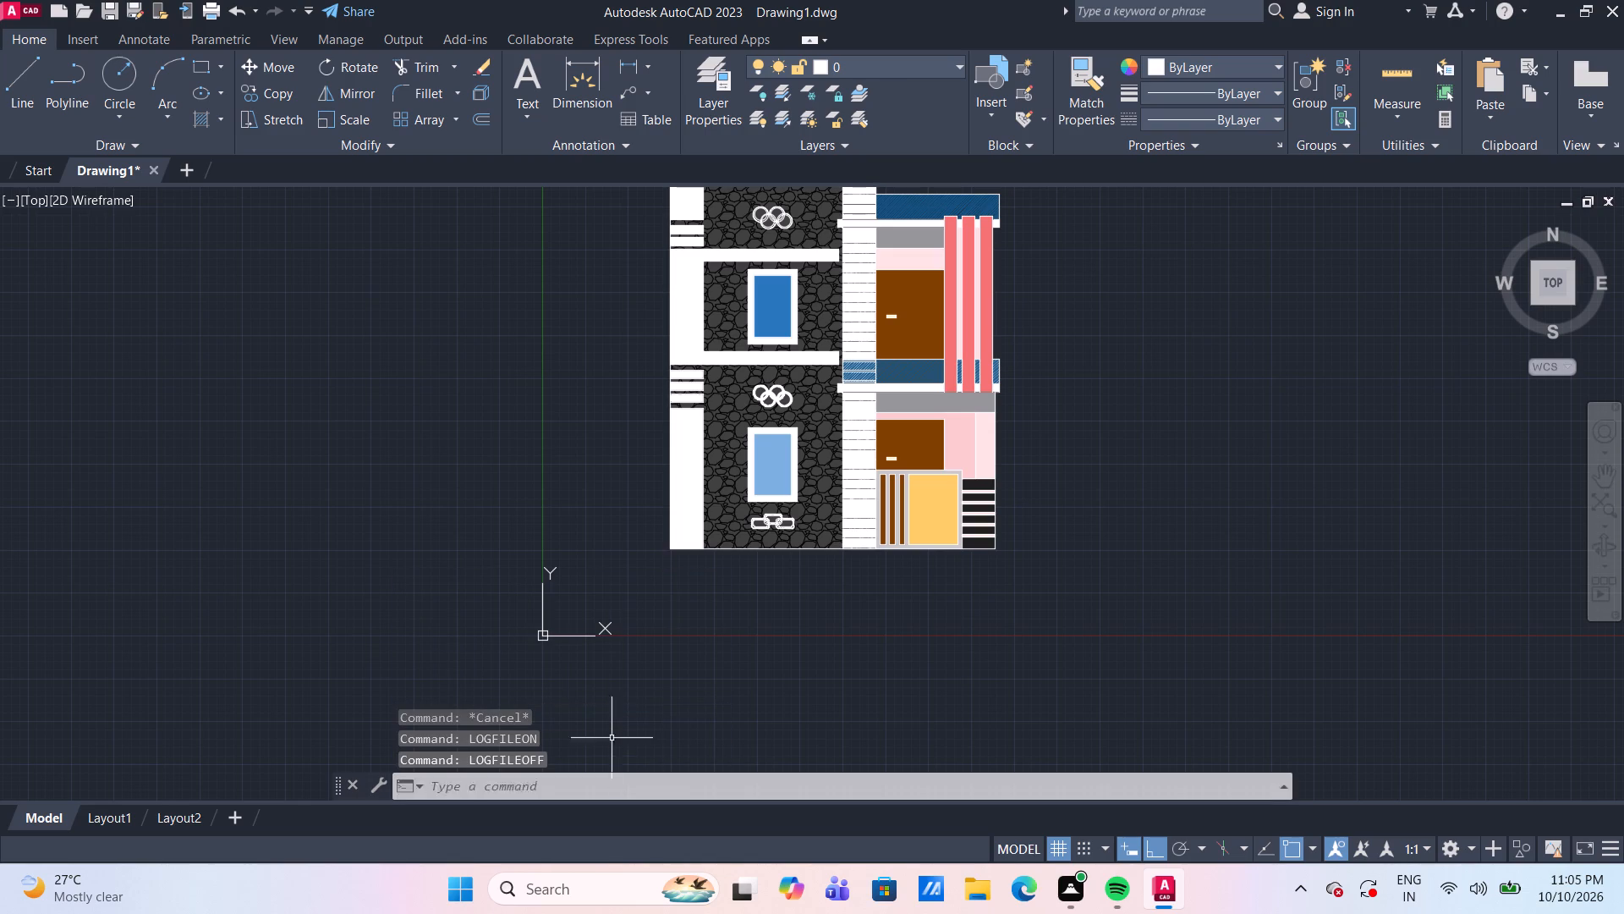
Start a plot of the model with the DWG To PDF.pc3 plotter and ISO A4 (297.00 x 210.00 MM) paper.
left_click(626, 779)
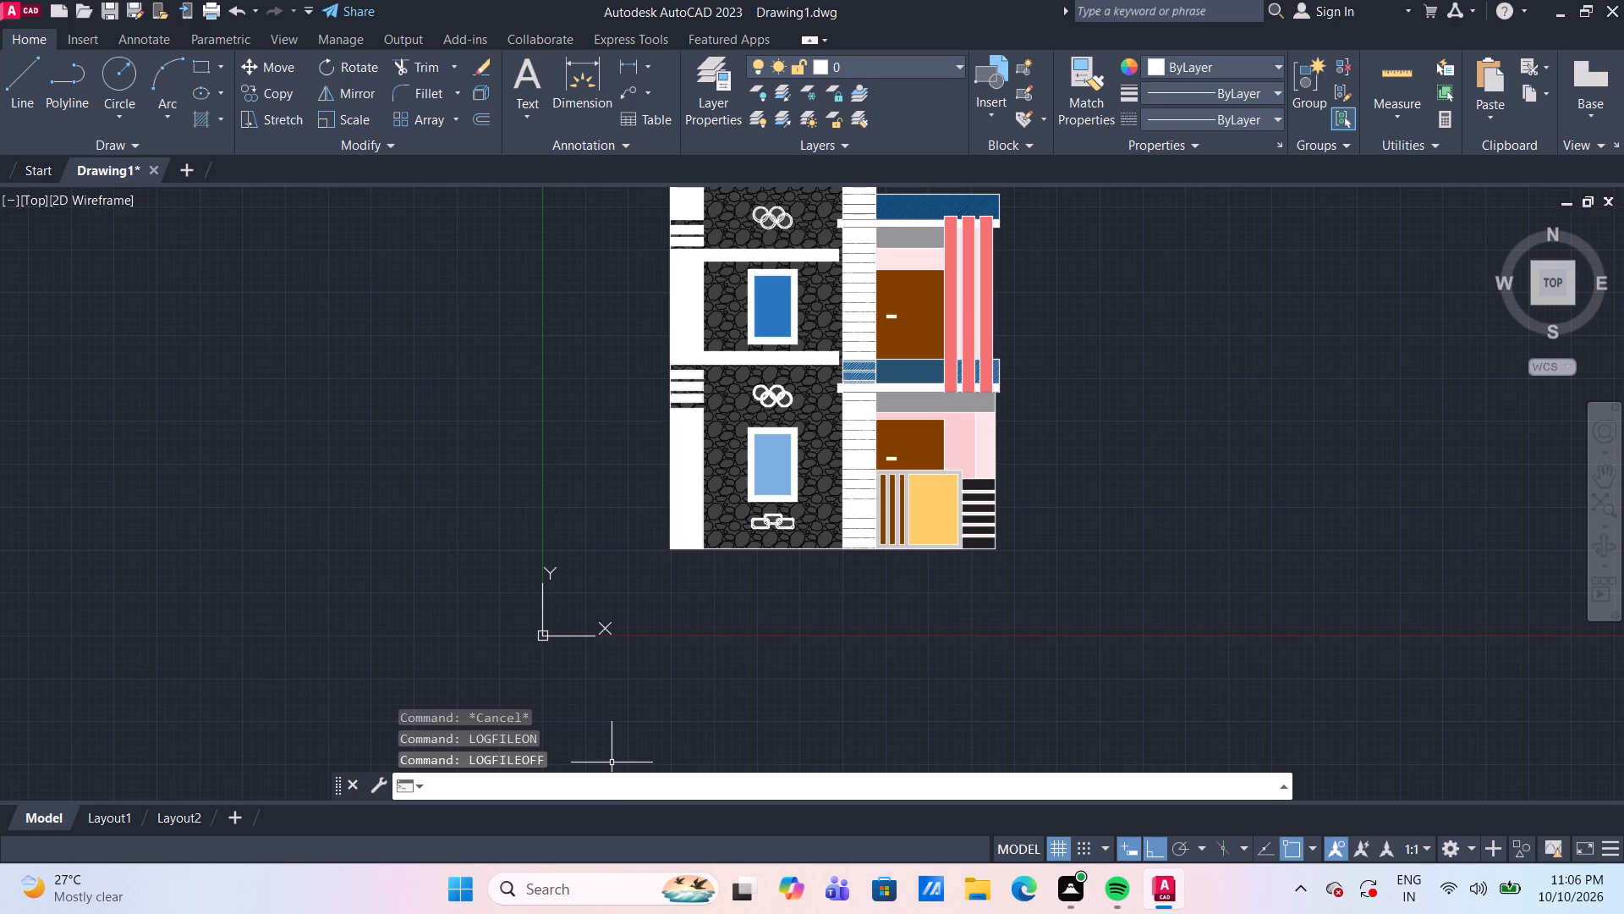
type("plot")
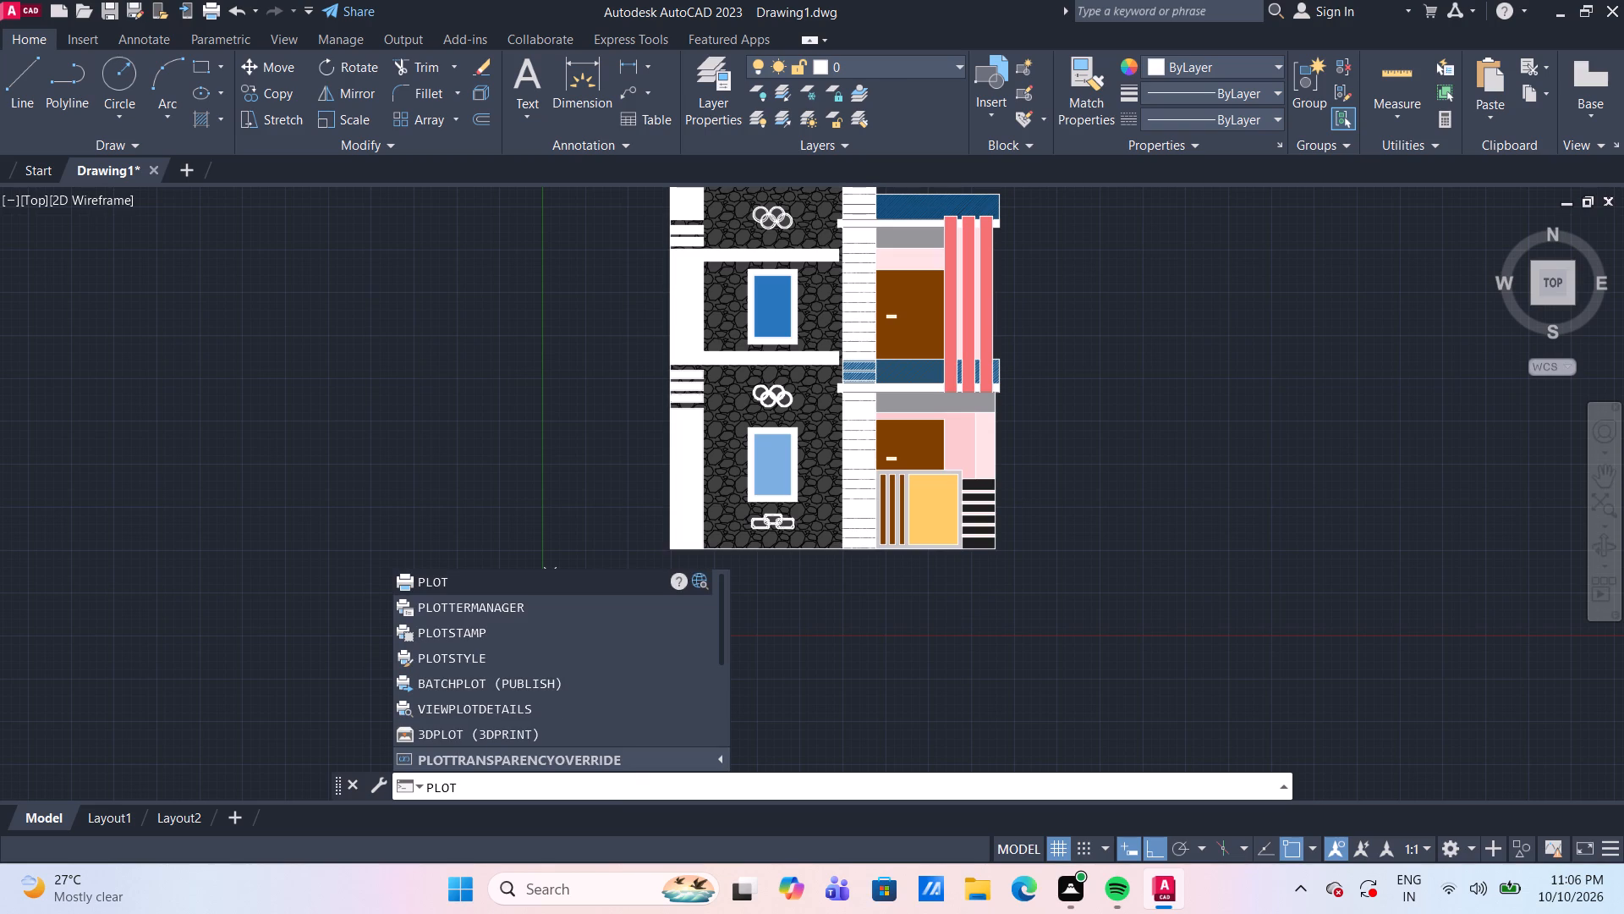
key("space")
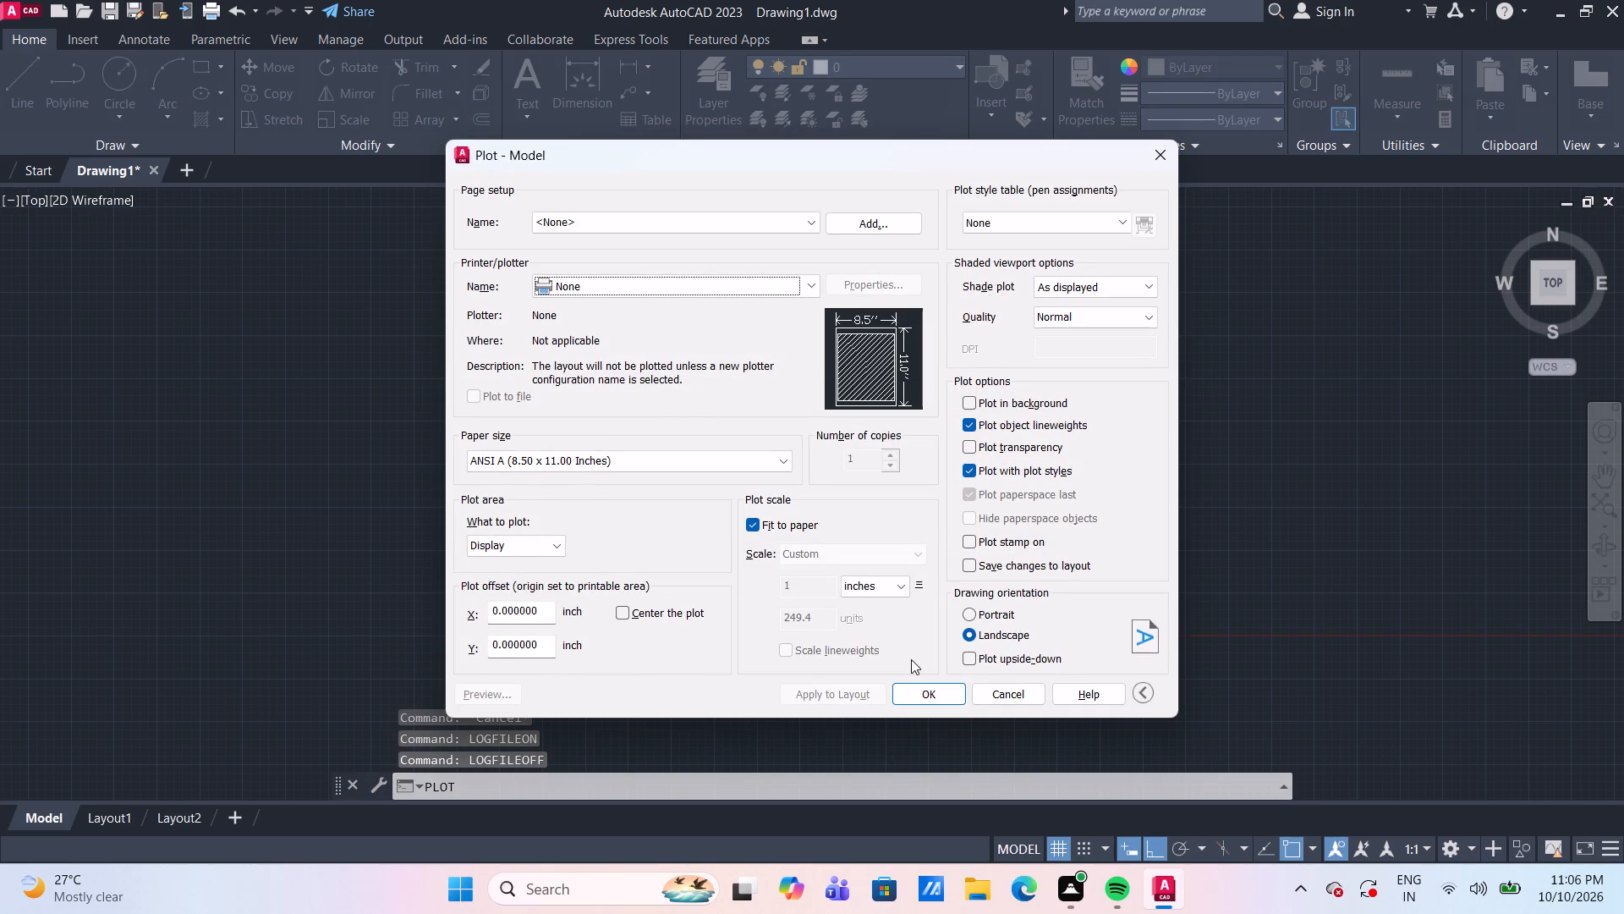
left_click(734, 282)
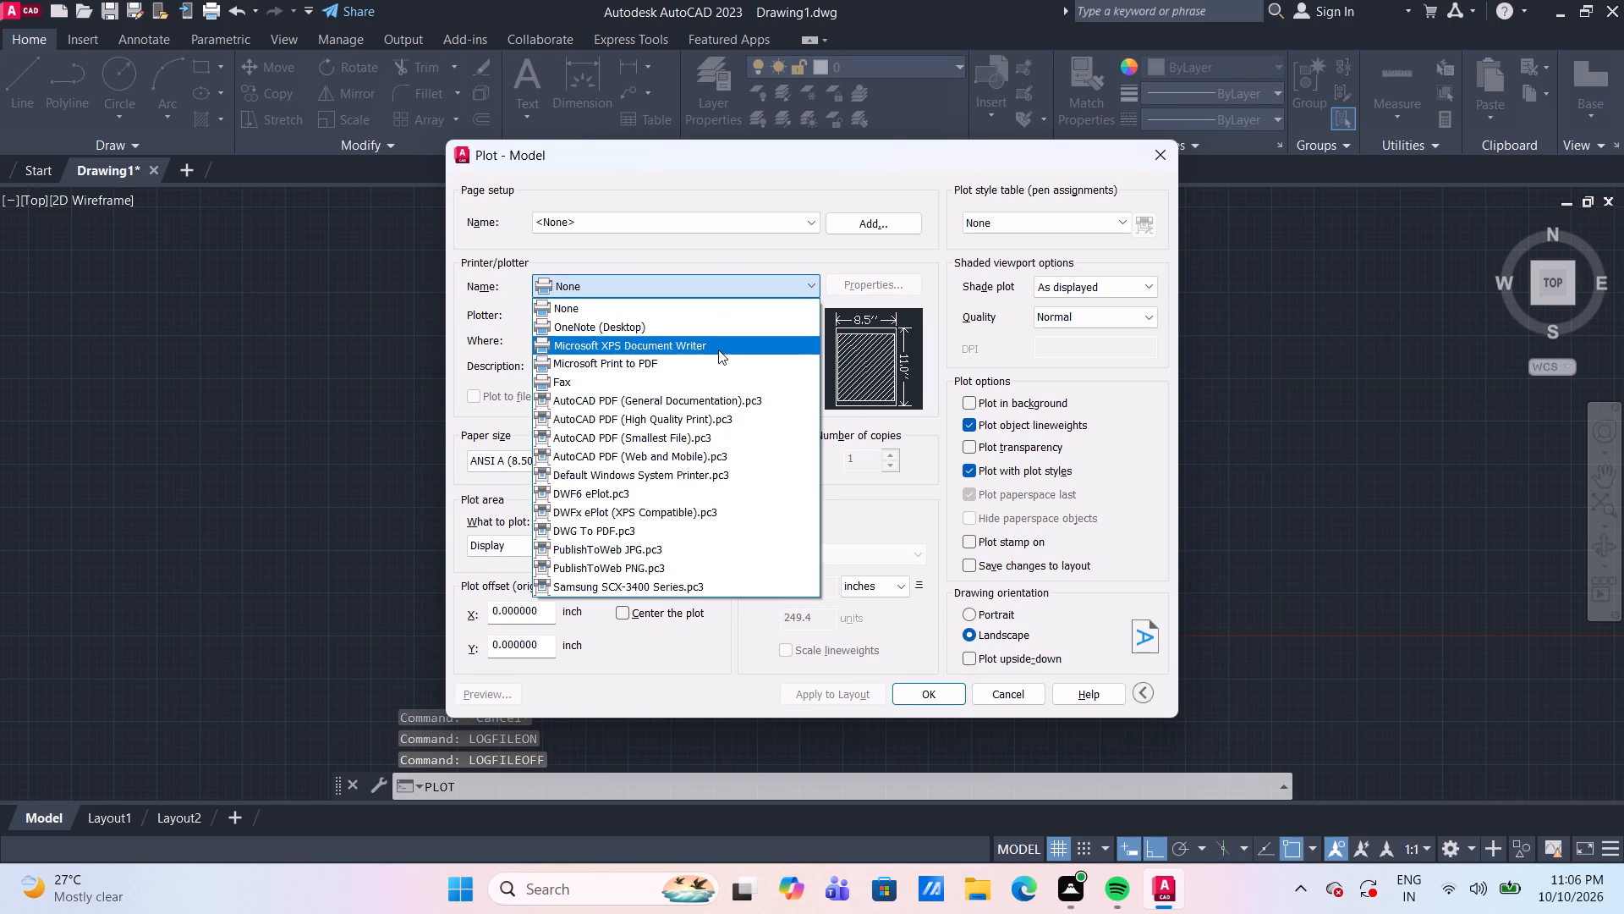
left_click(705, 533)
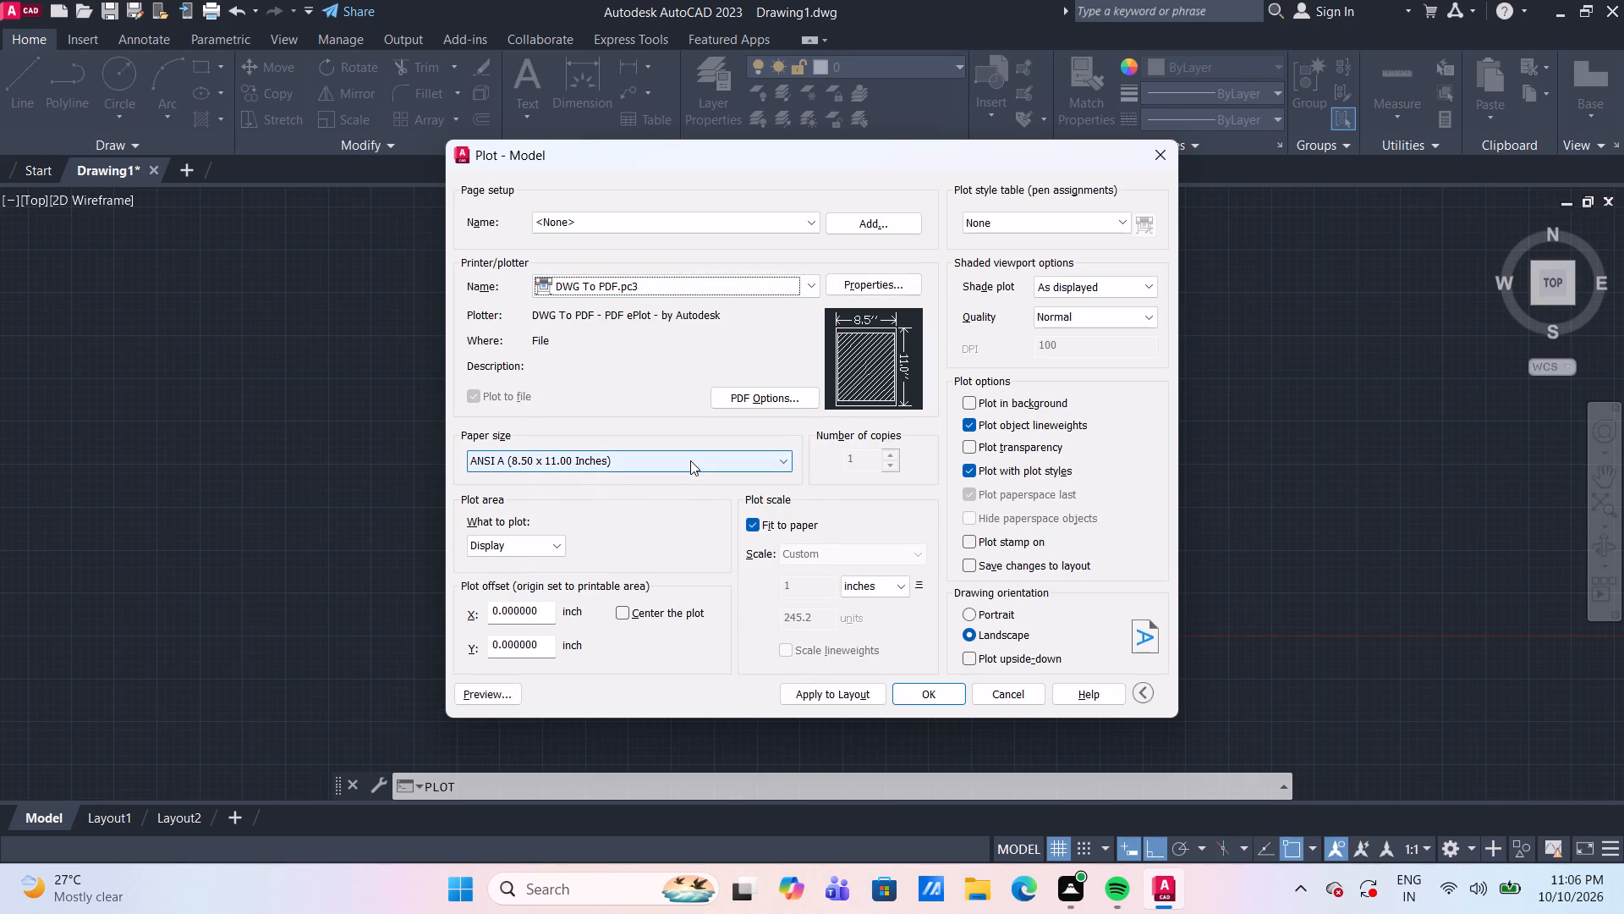
left_click(690, 460)
scroll(689, 535, "down", 11)
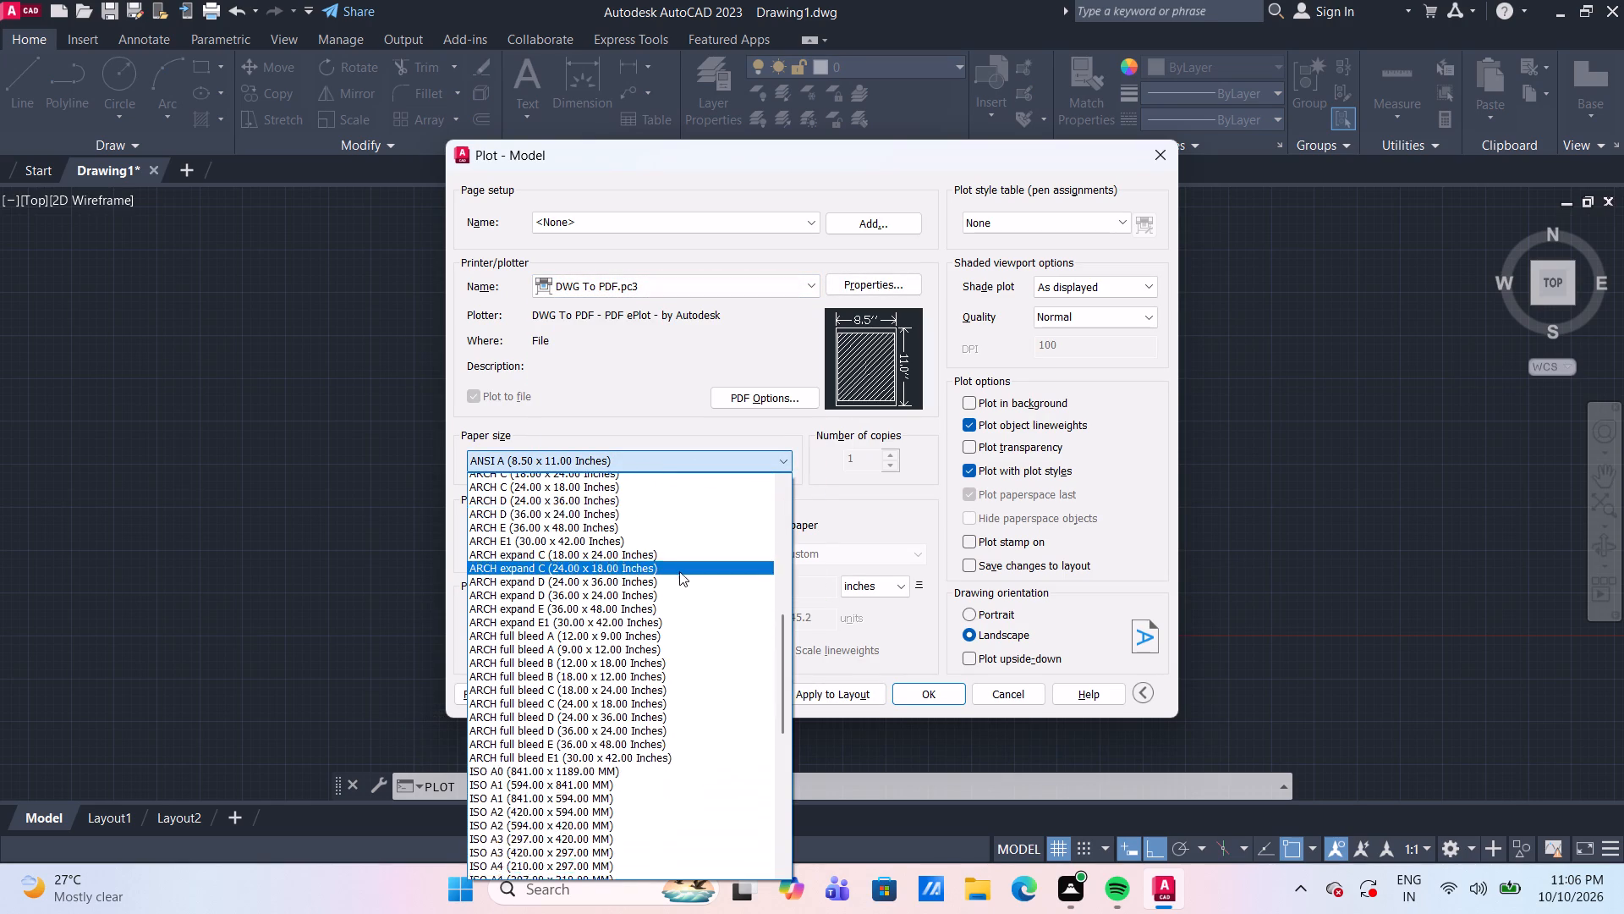
scroll(679, 571, "down", 4)
left_click(642, 641)
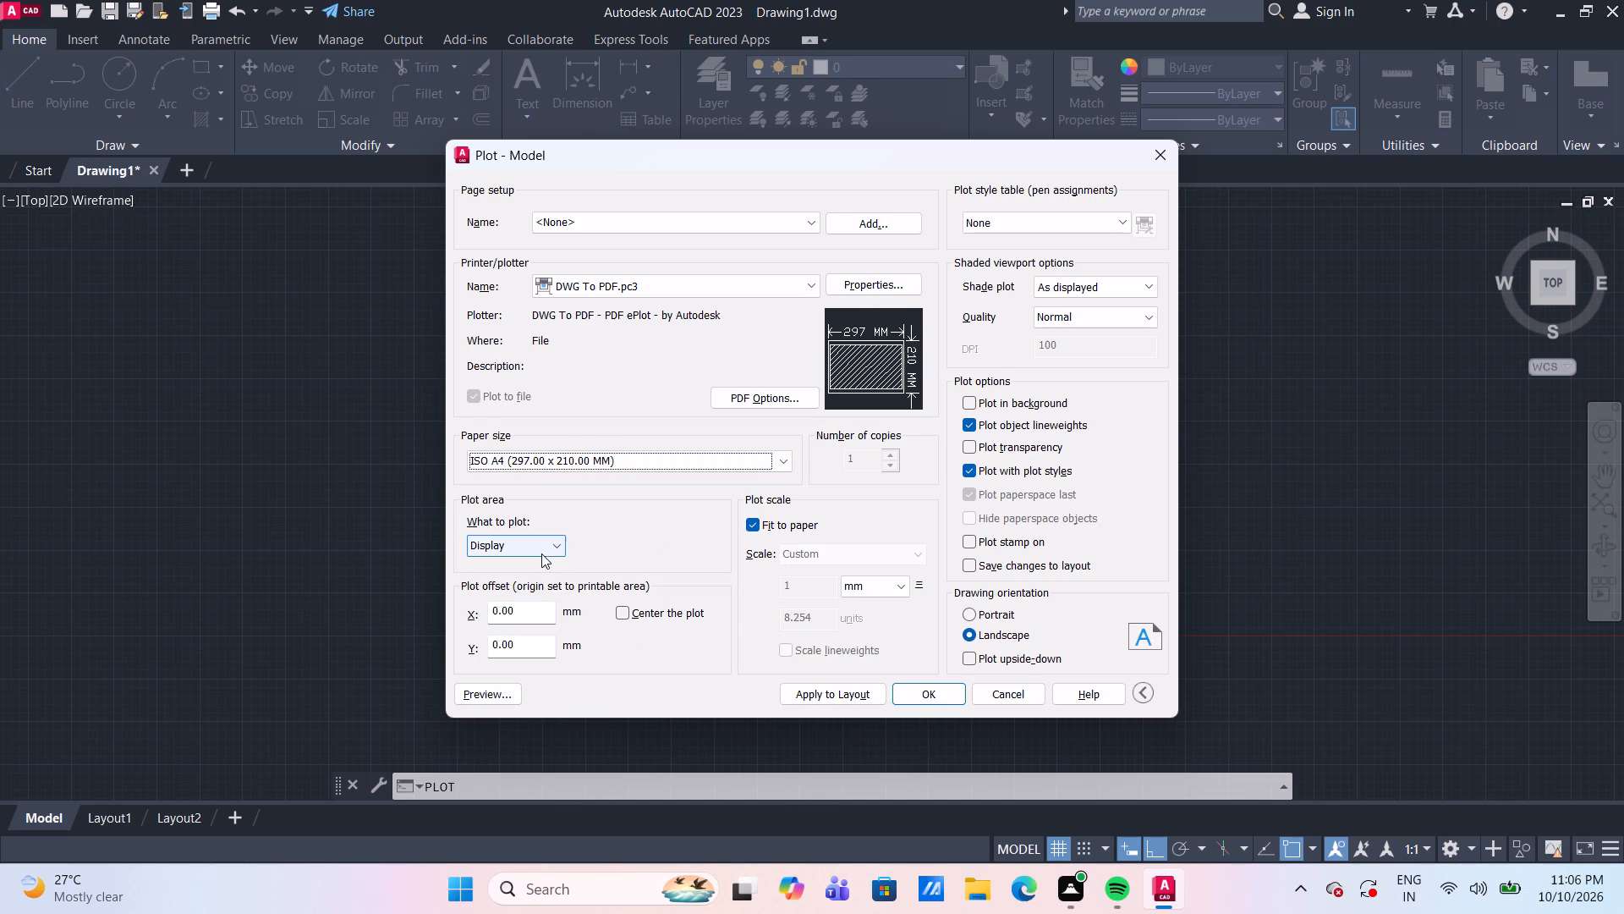
Set the plot area to a window enclosing the whole building elevation, center the plot and accept the plot settings.
left_click(540, 546)
left_click(534, 609)
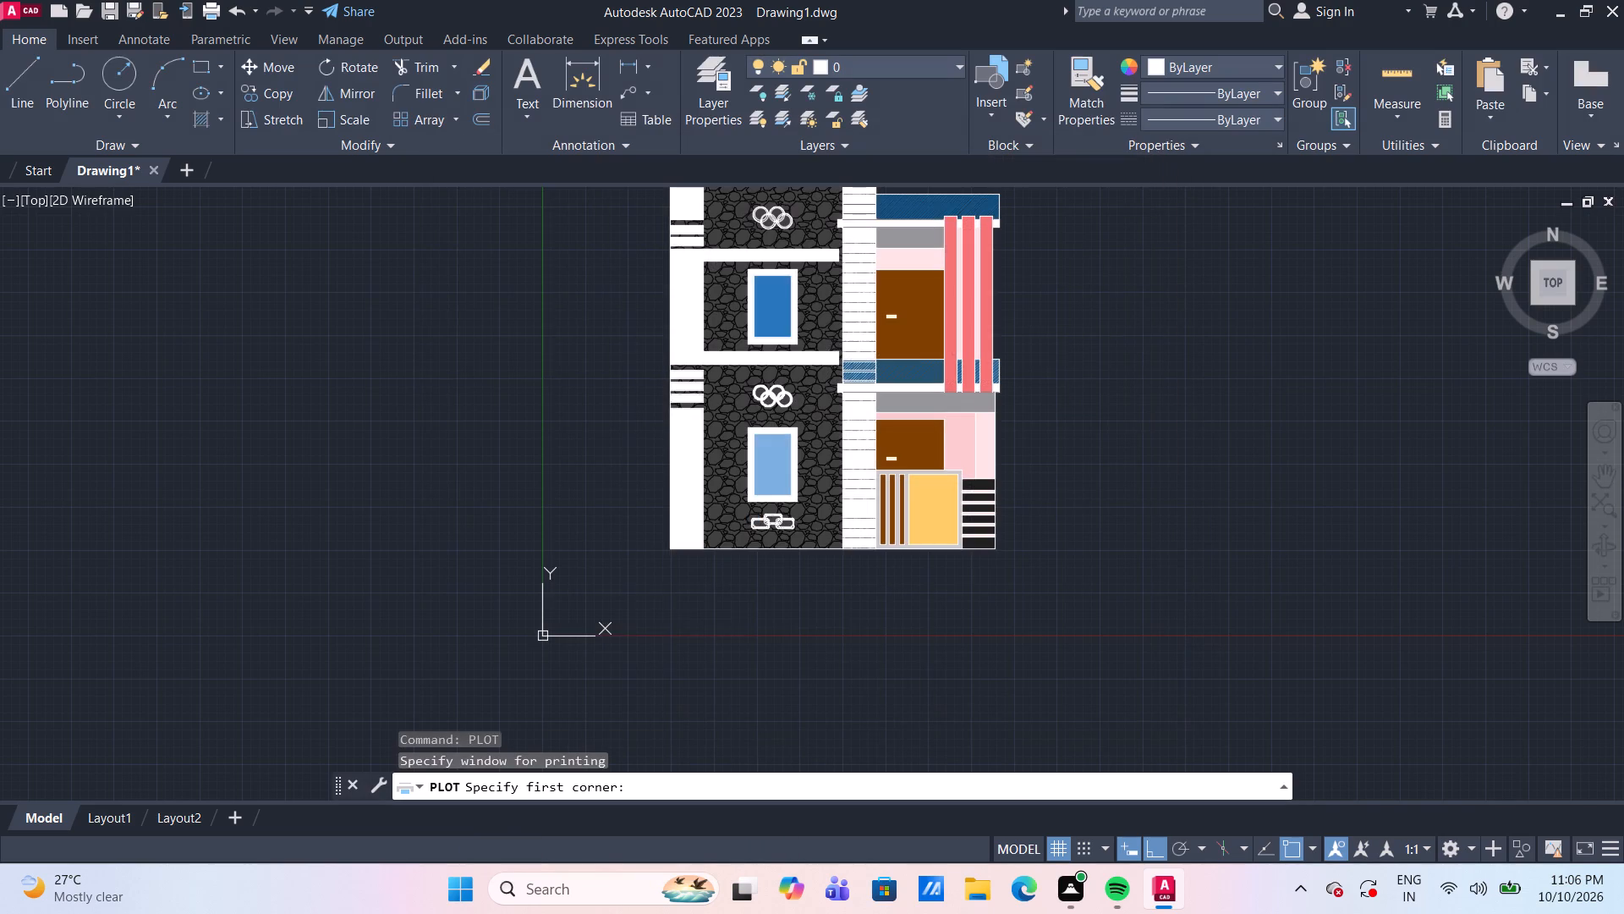
scroll(550, 586, "down", 2)
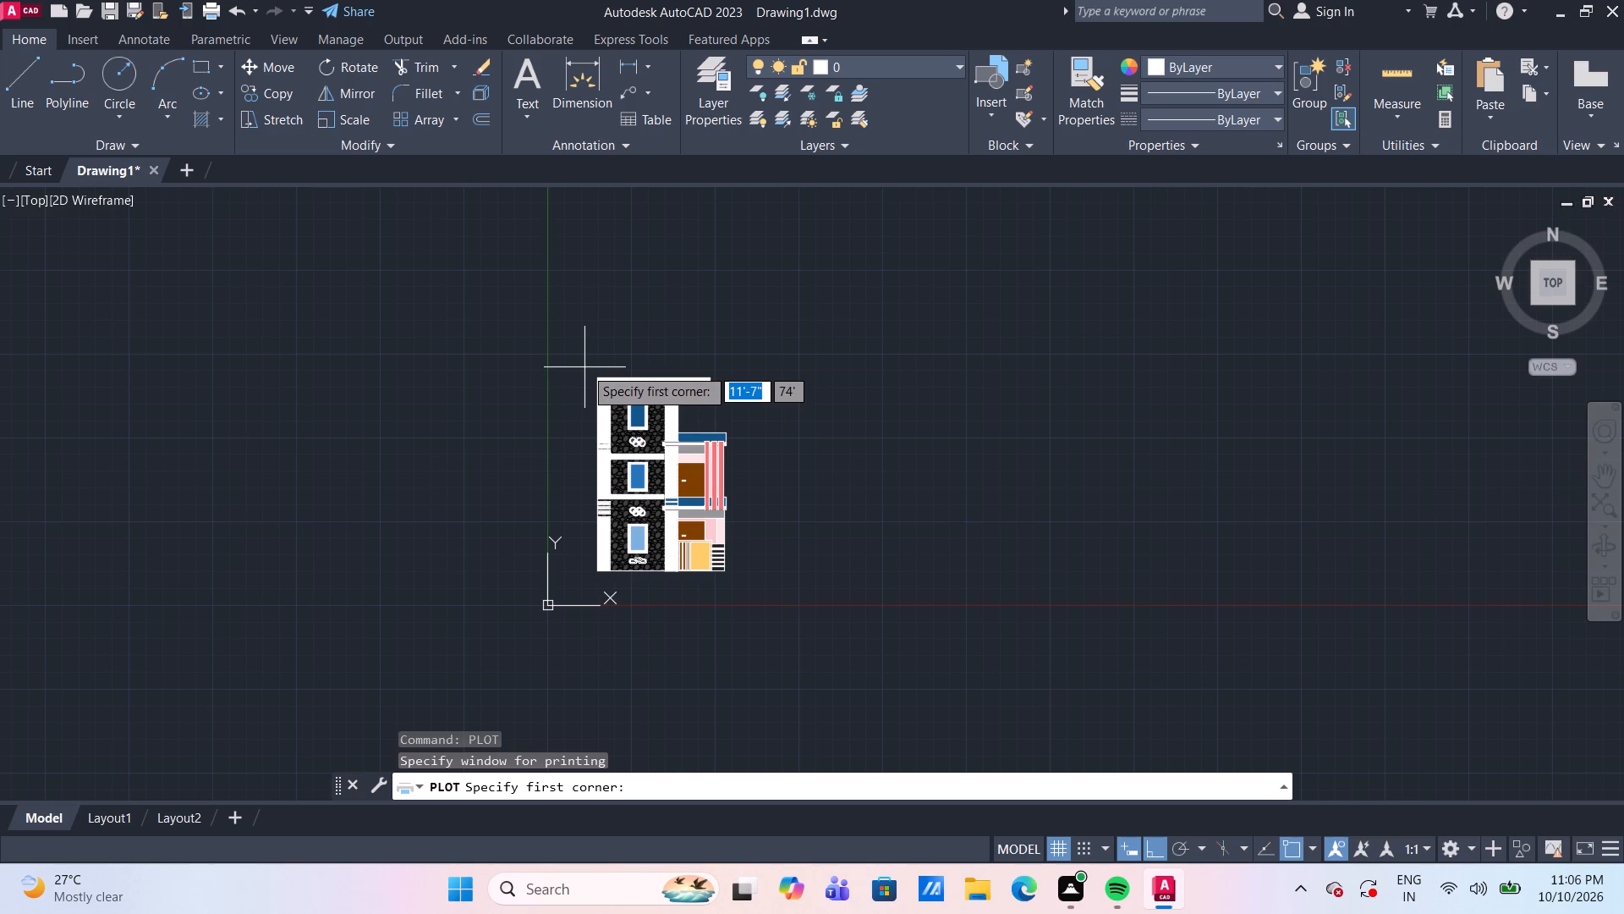
left_click(584, 367)
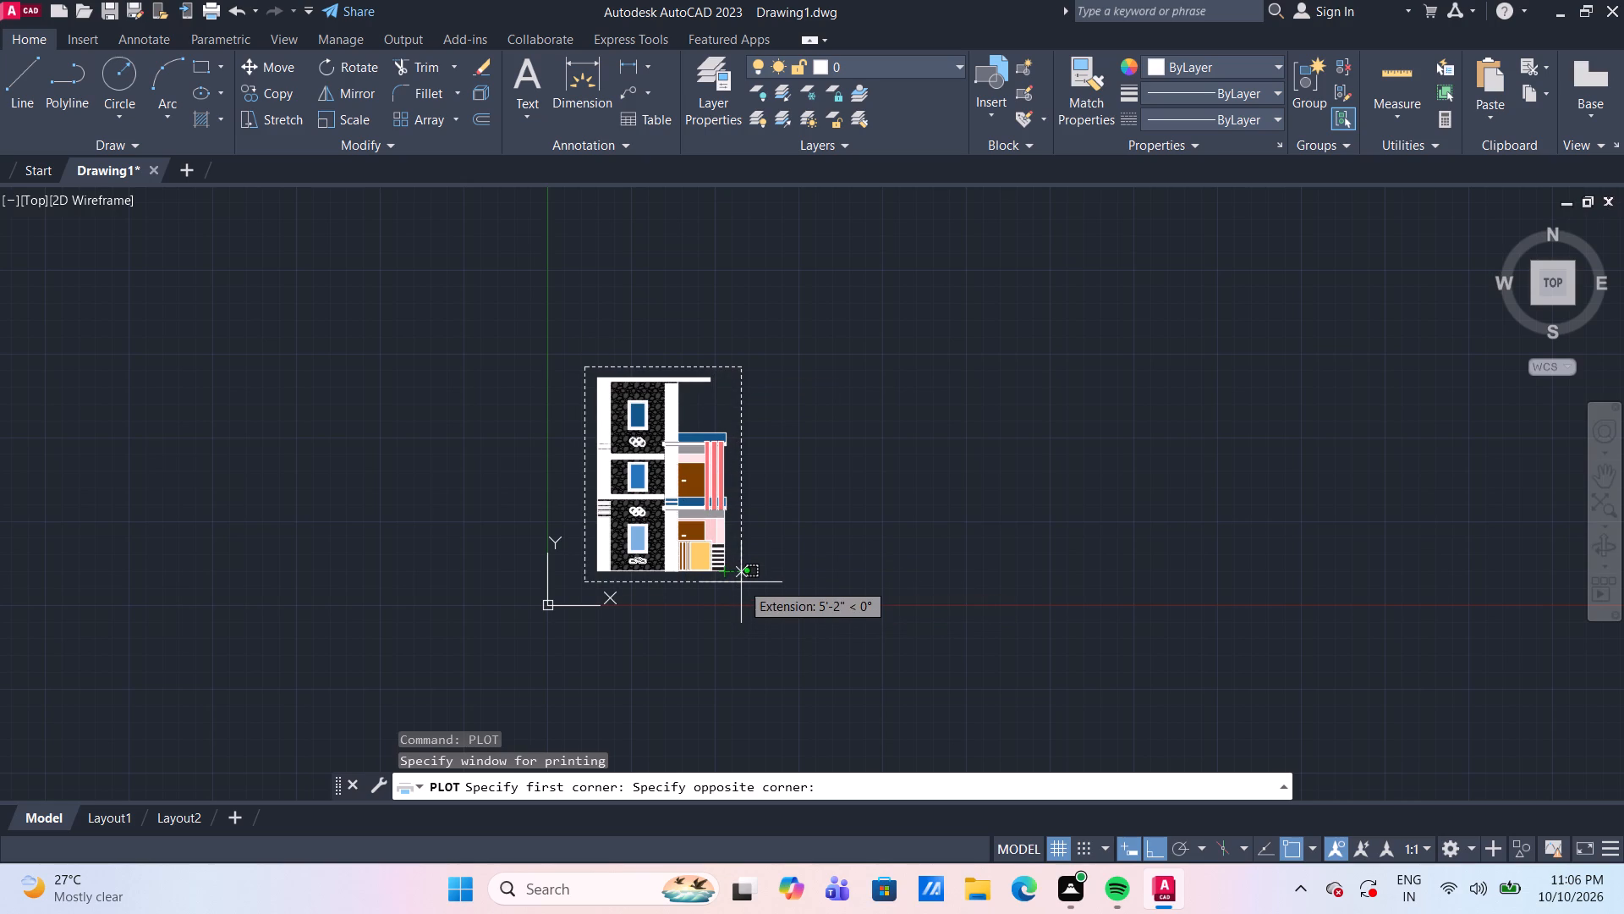
scroll(741, 582, "up", 1)
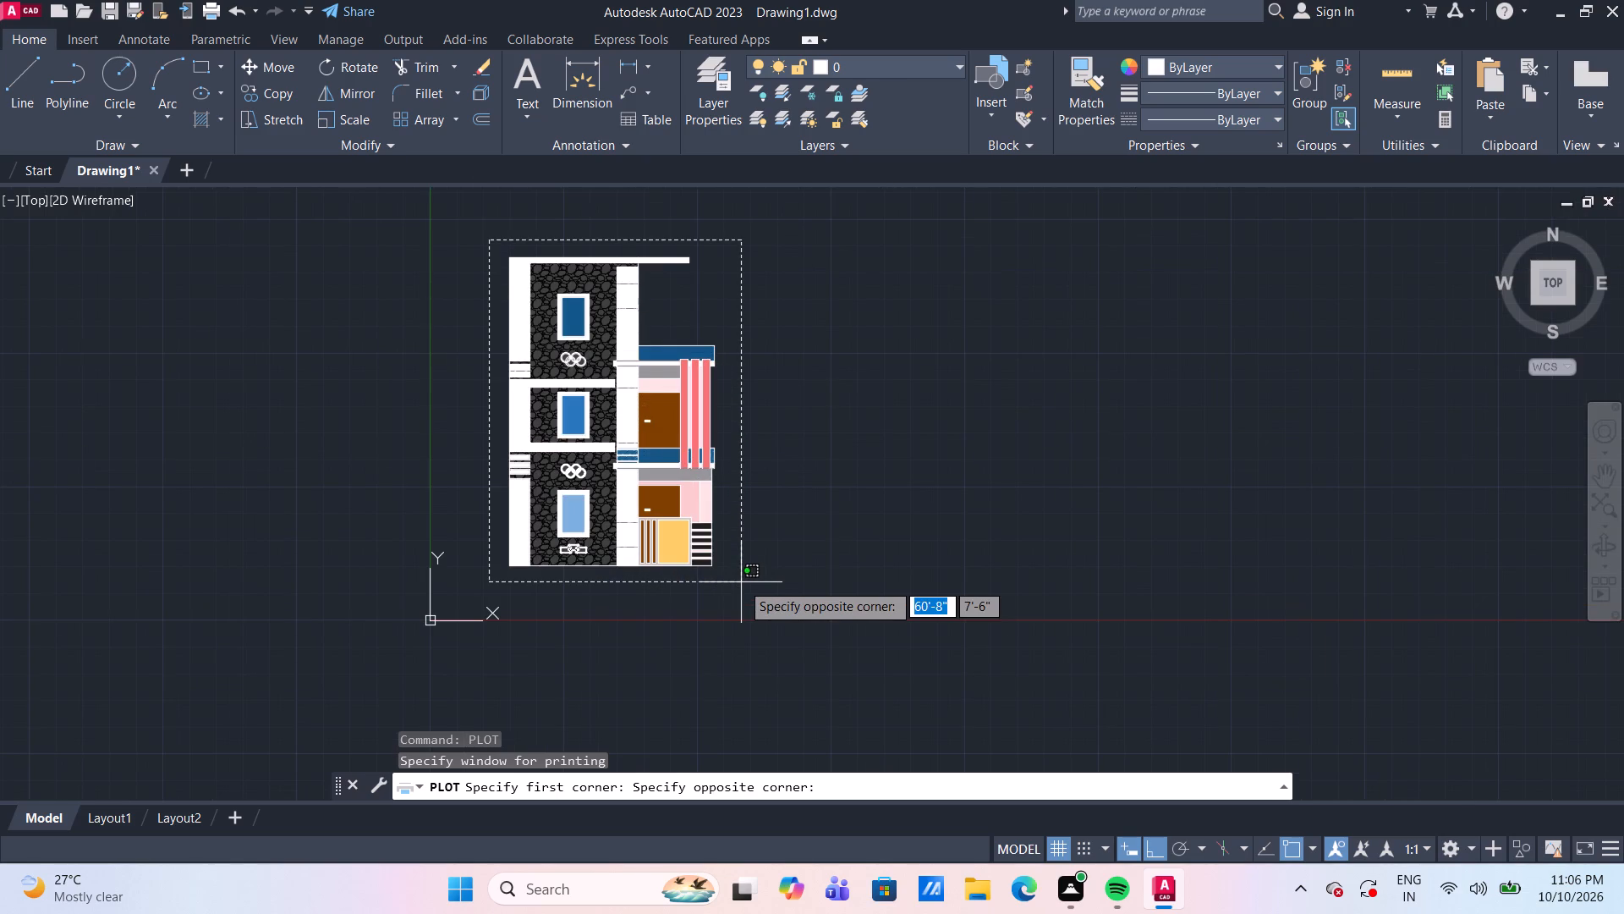
left_click(739, 582)
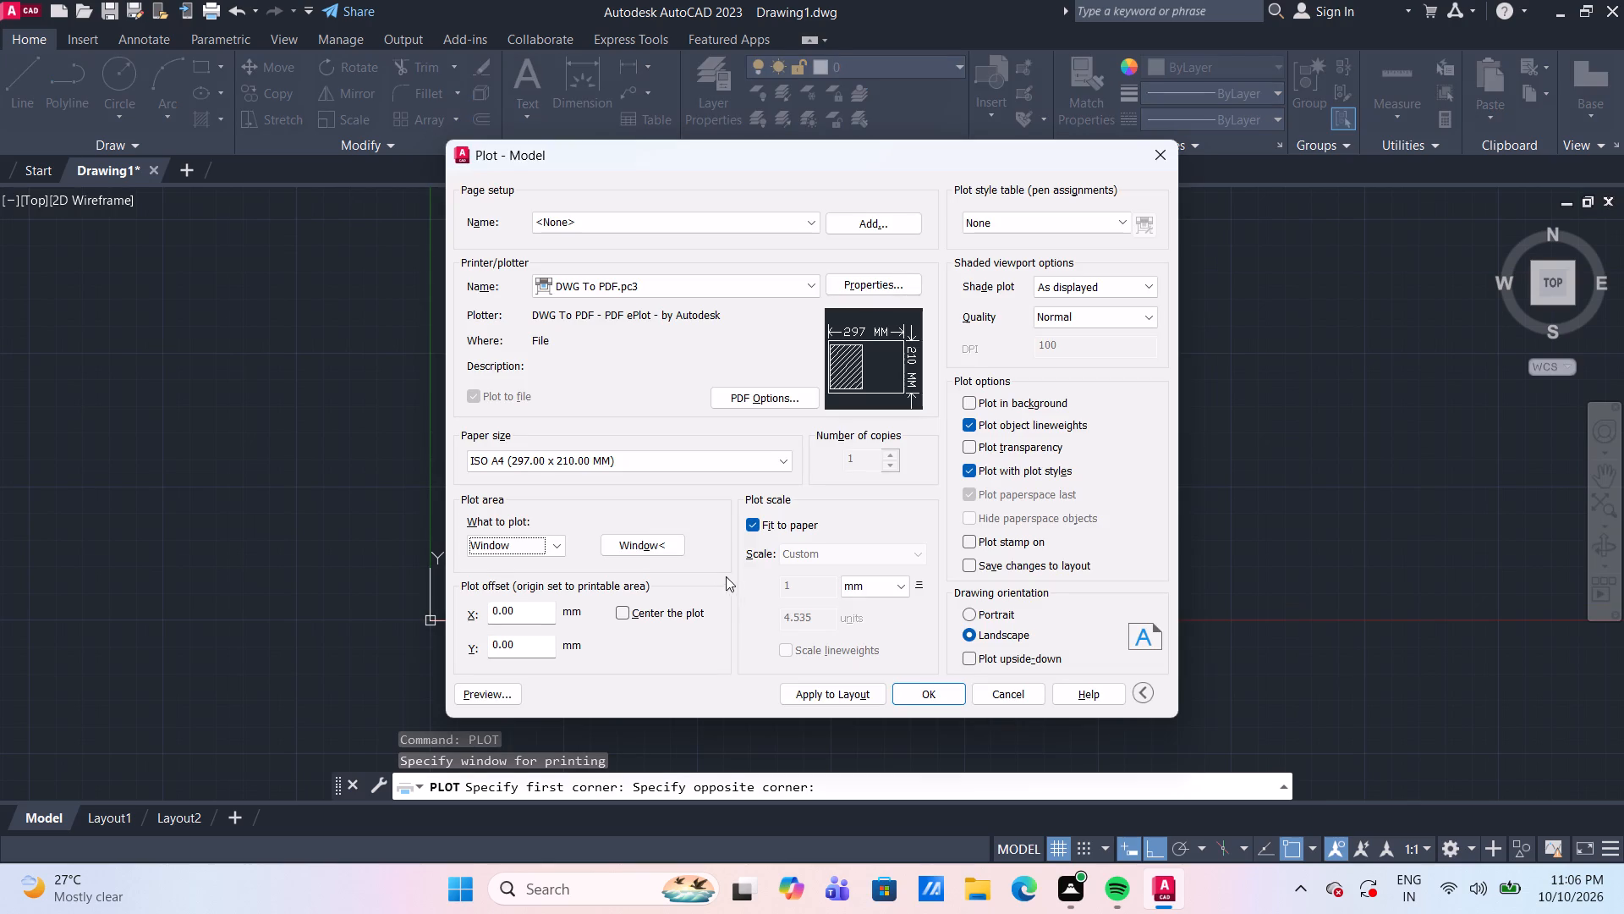
left_click(626, 612)
left_click(924, 694)
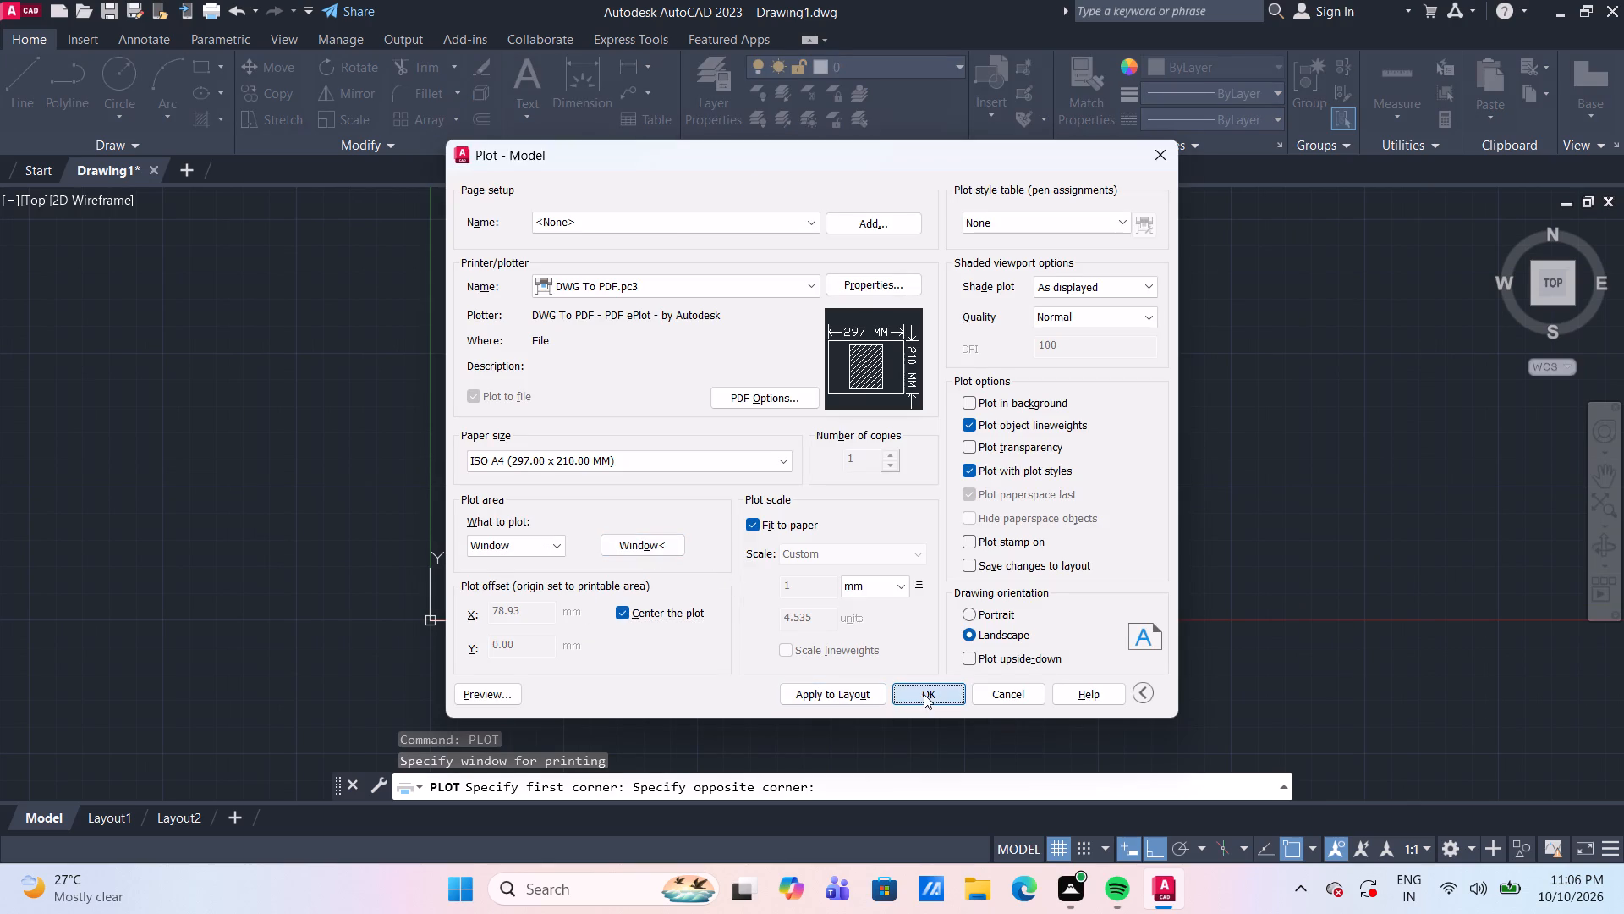
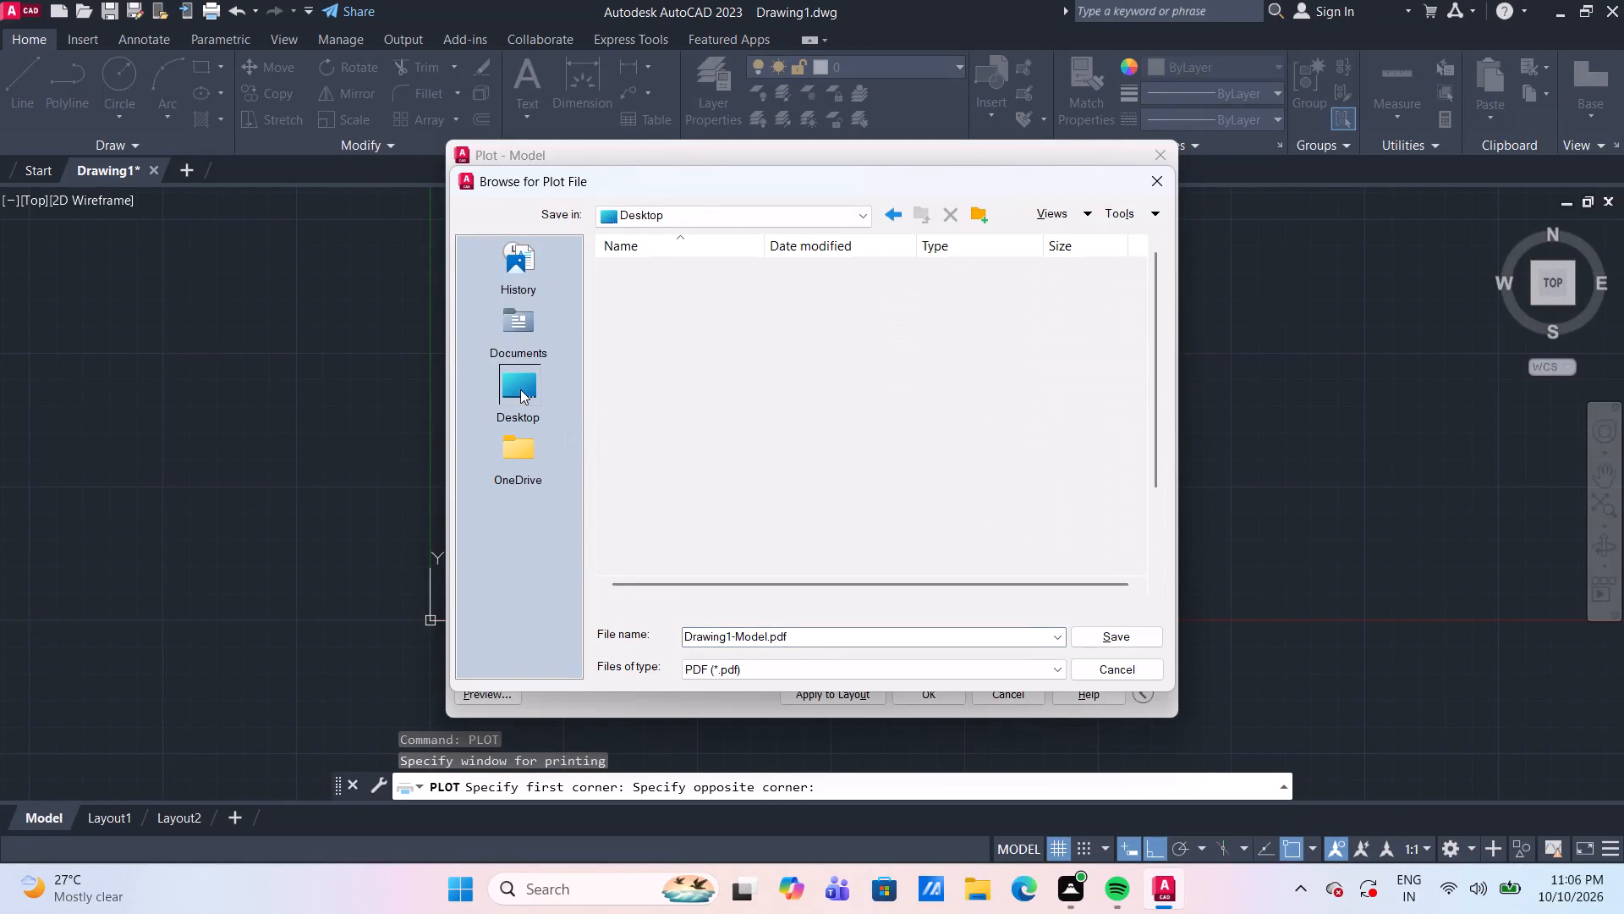
Save the plotted PDF as INDIAN ELEVATION G+3 in the CDA PDF folder on the Desktop.
double_click(719, 551)
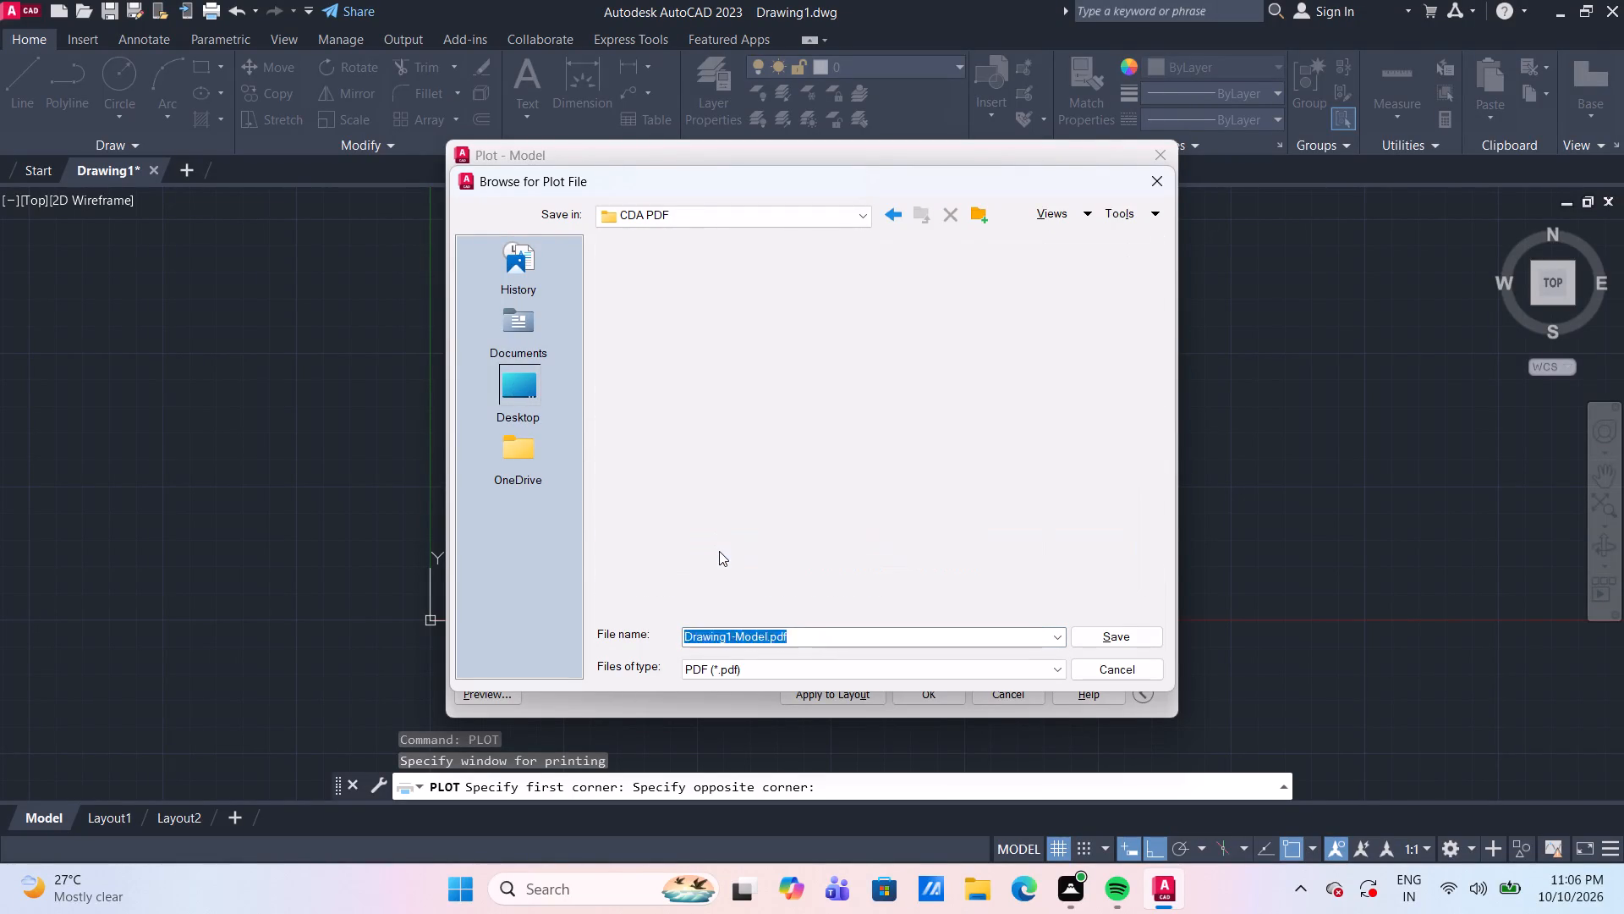
left_click(792, 637)
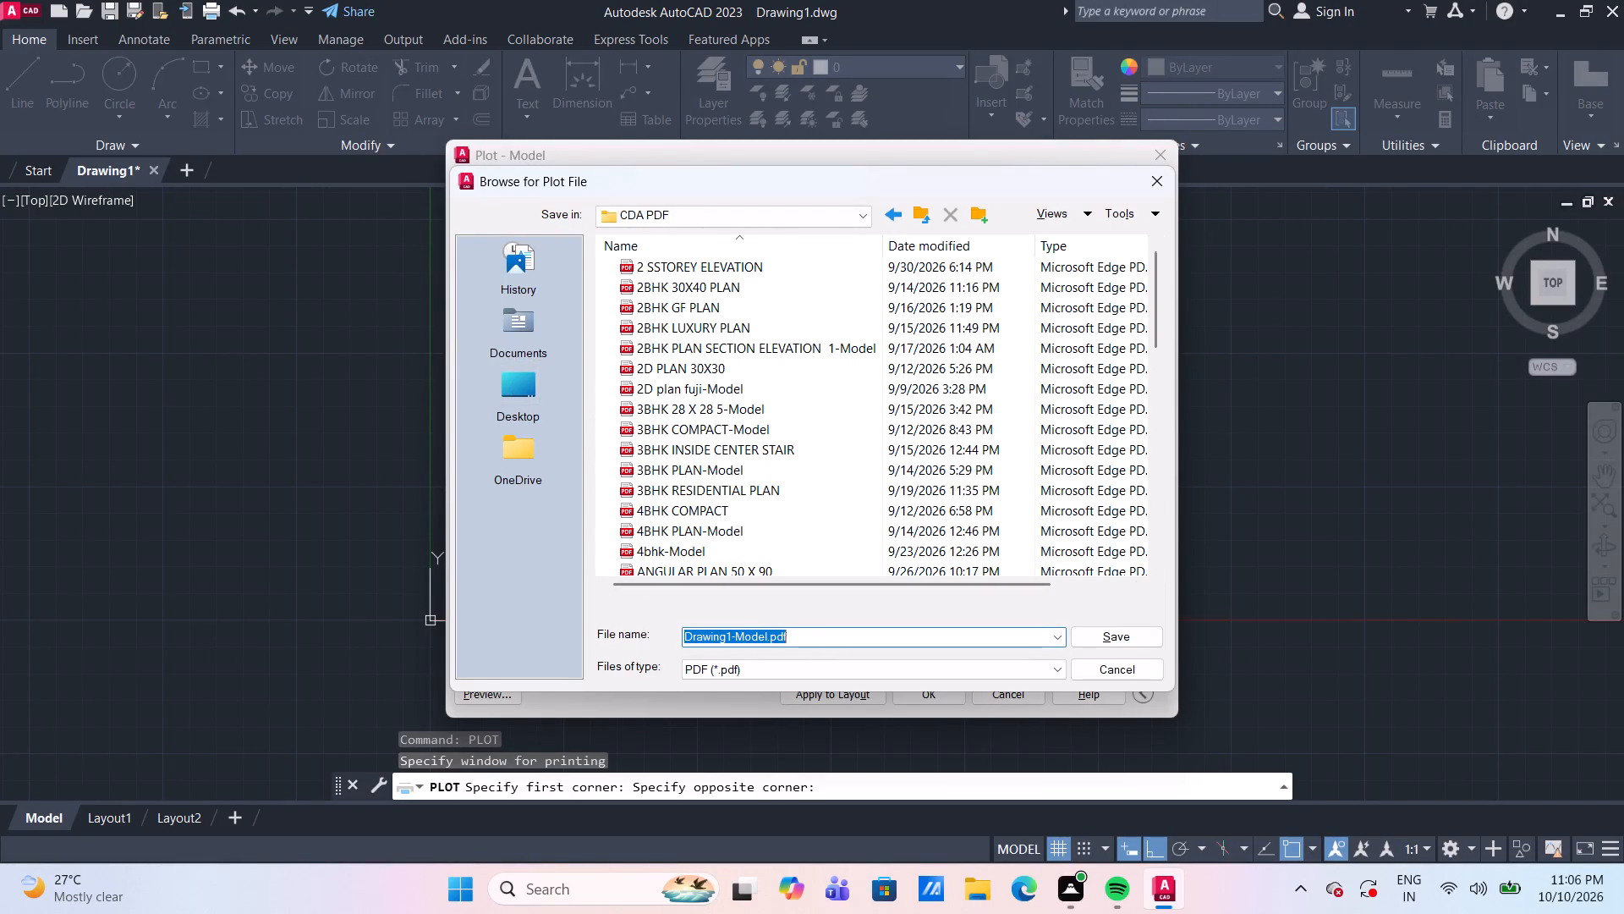
key("i")
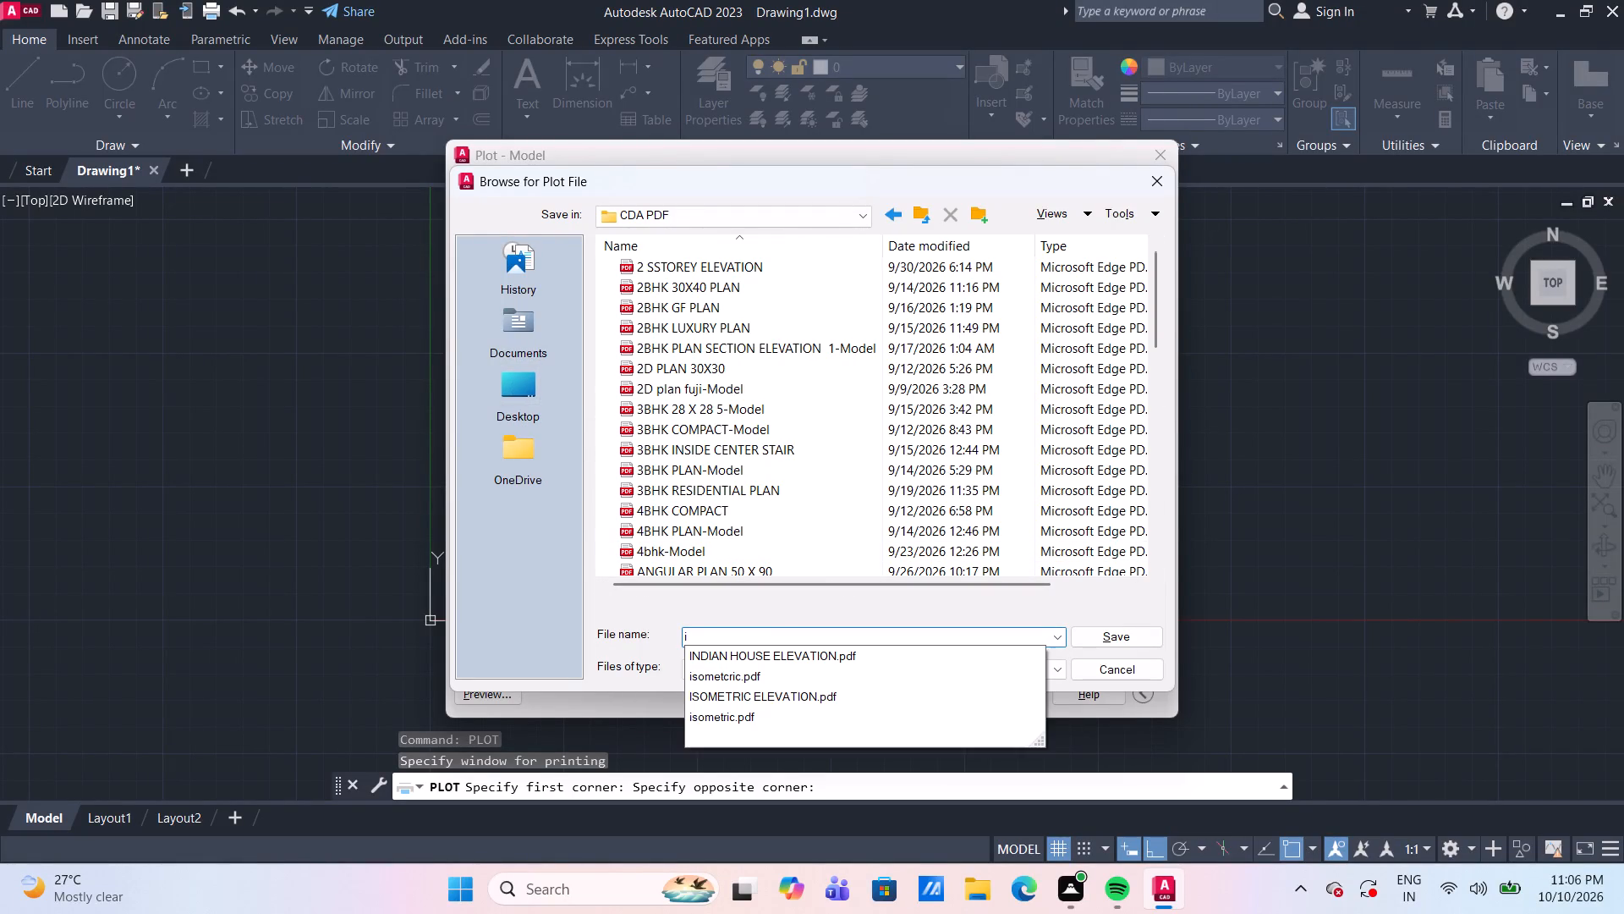
key("BackSpace")
type("INDIAN")
key("space")
key("e")
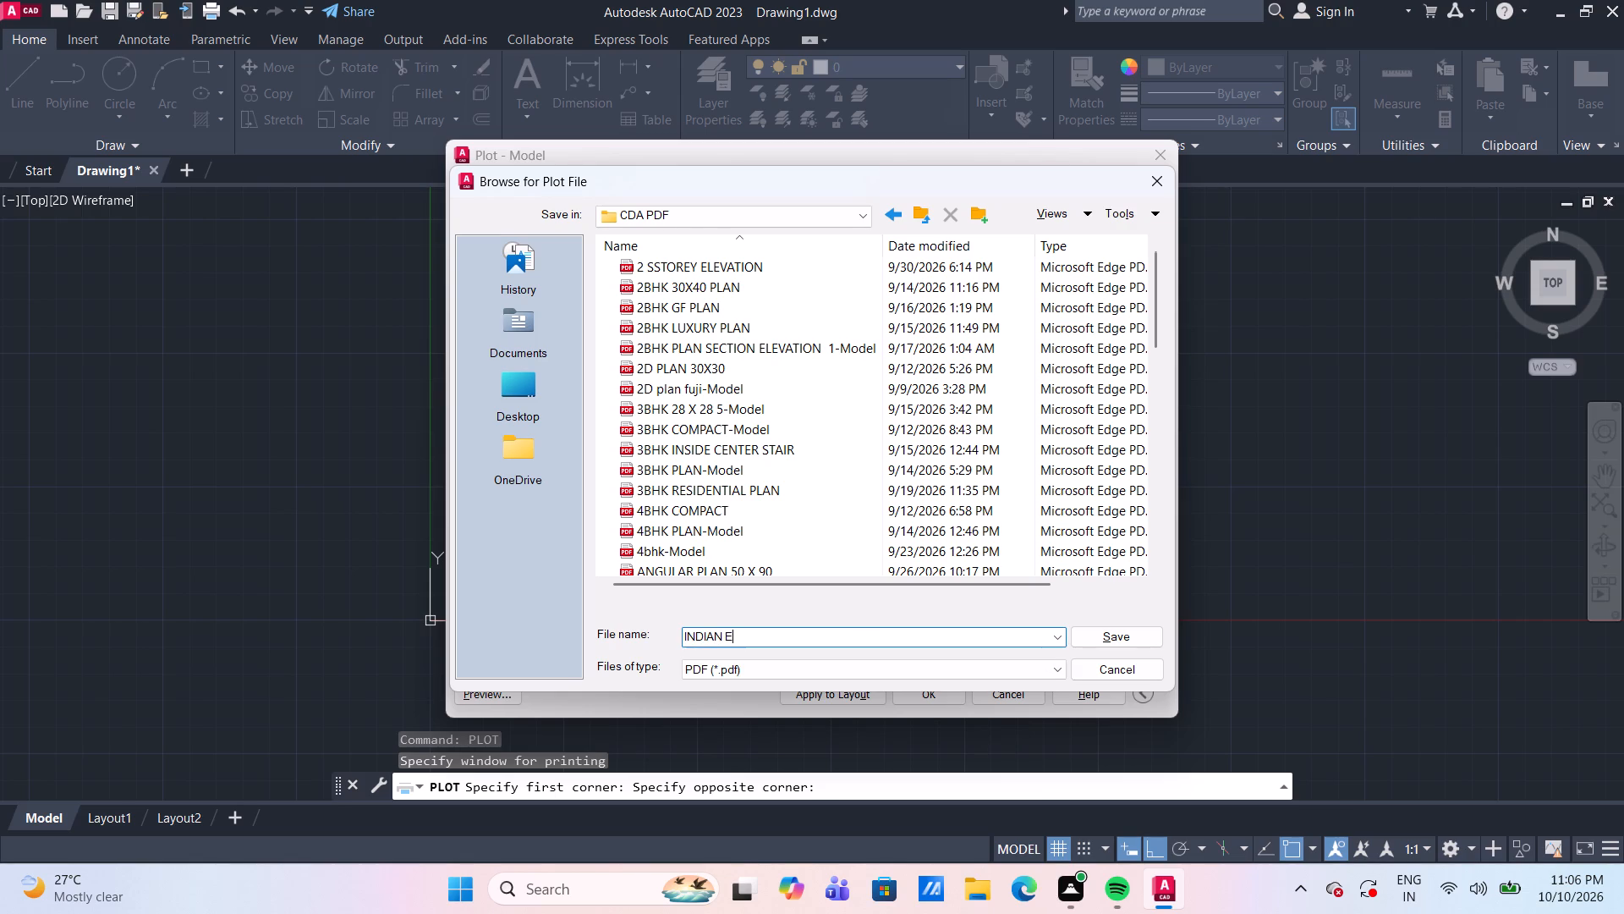
type("LE")
type("VATION")
key("space")
key("g")
type("+3")
left_click(1134, 640)
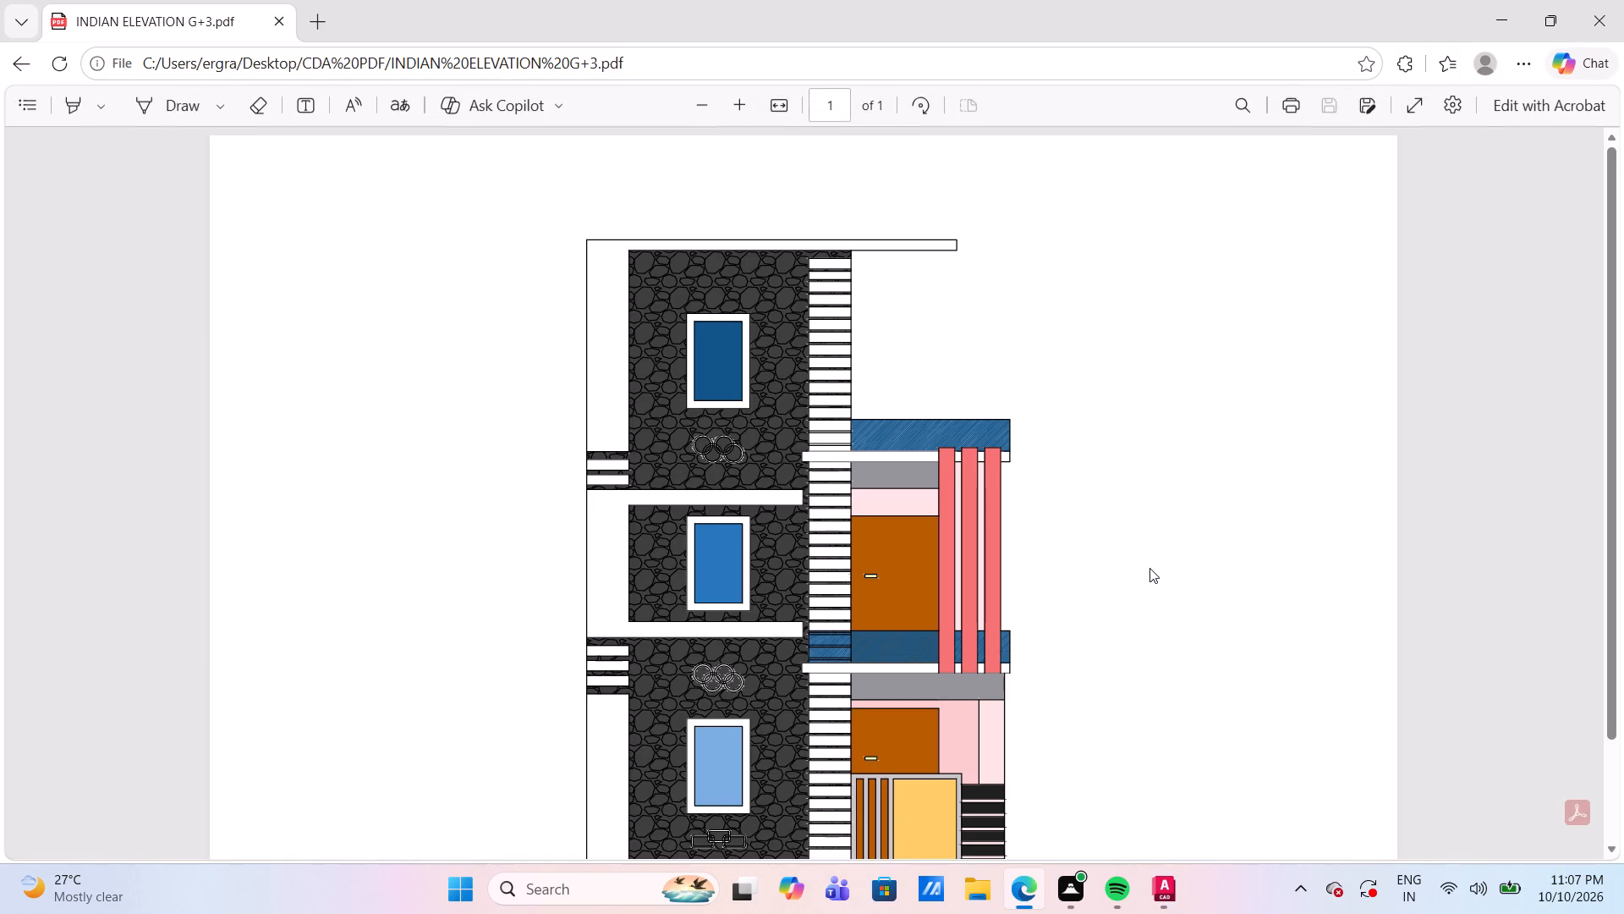
Review the plotted elevation PDF from top to bottom and close the viewer.
scroll(1149, 568, "down", 1)
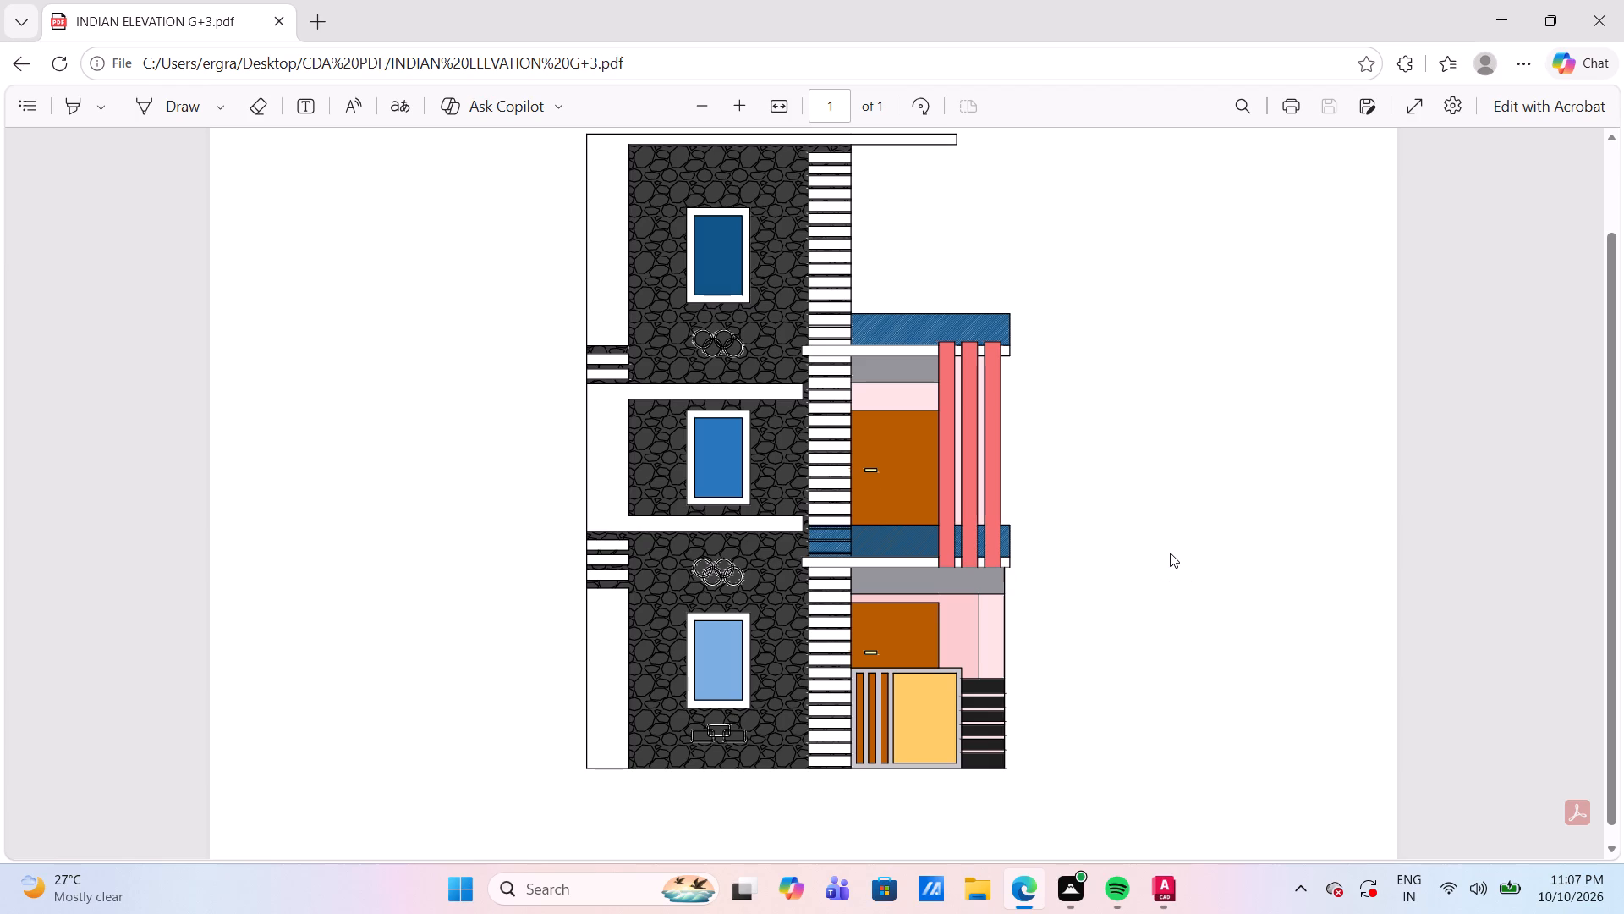
scroll(1170, 553, "up", 1)
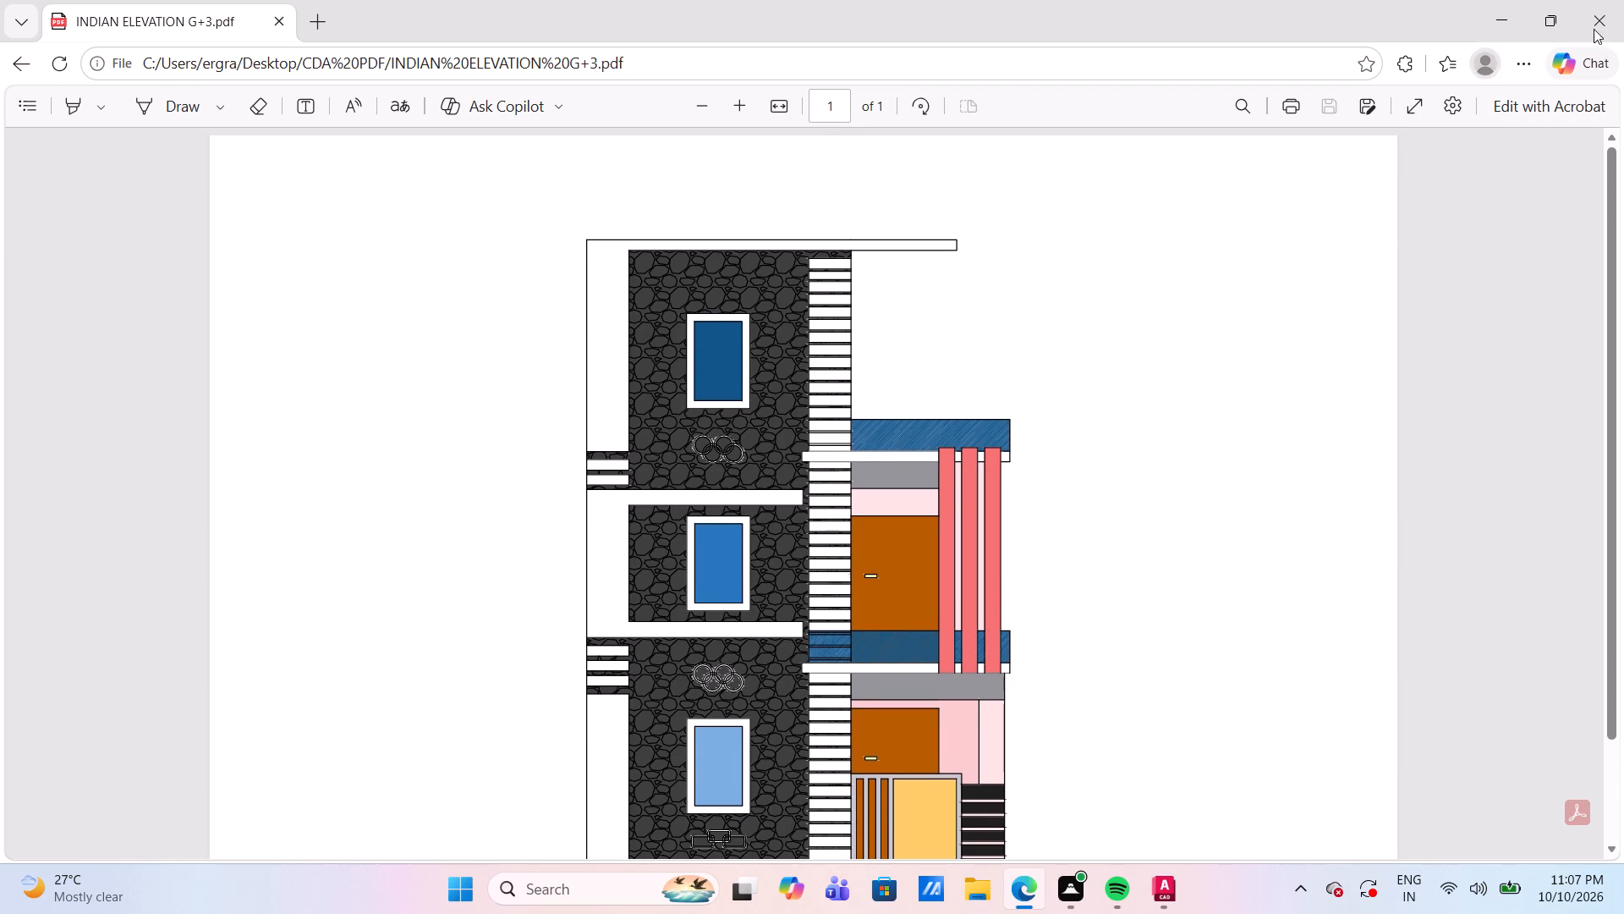
left_click(1597, 27)
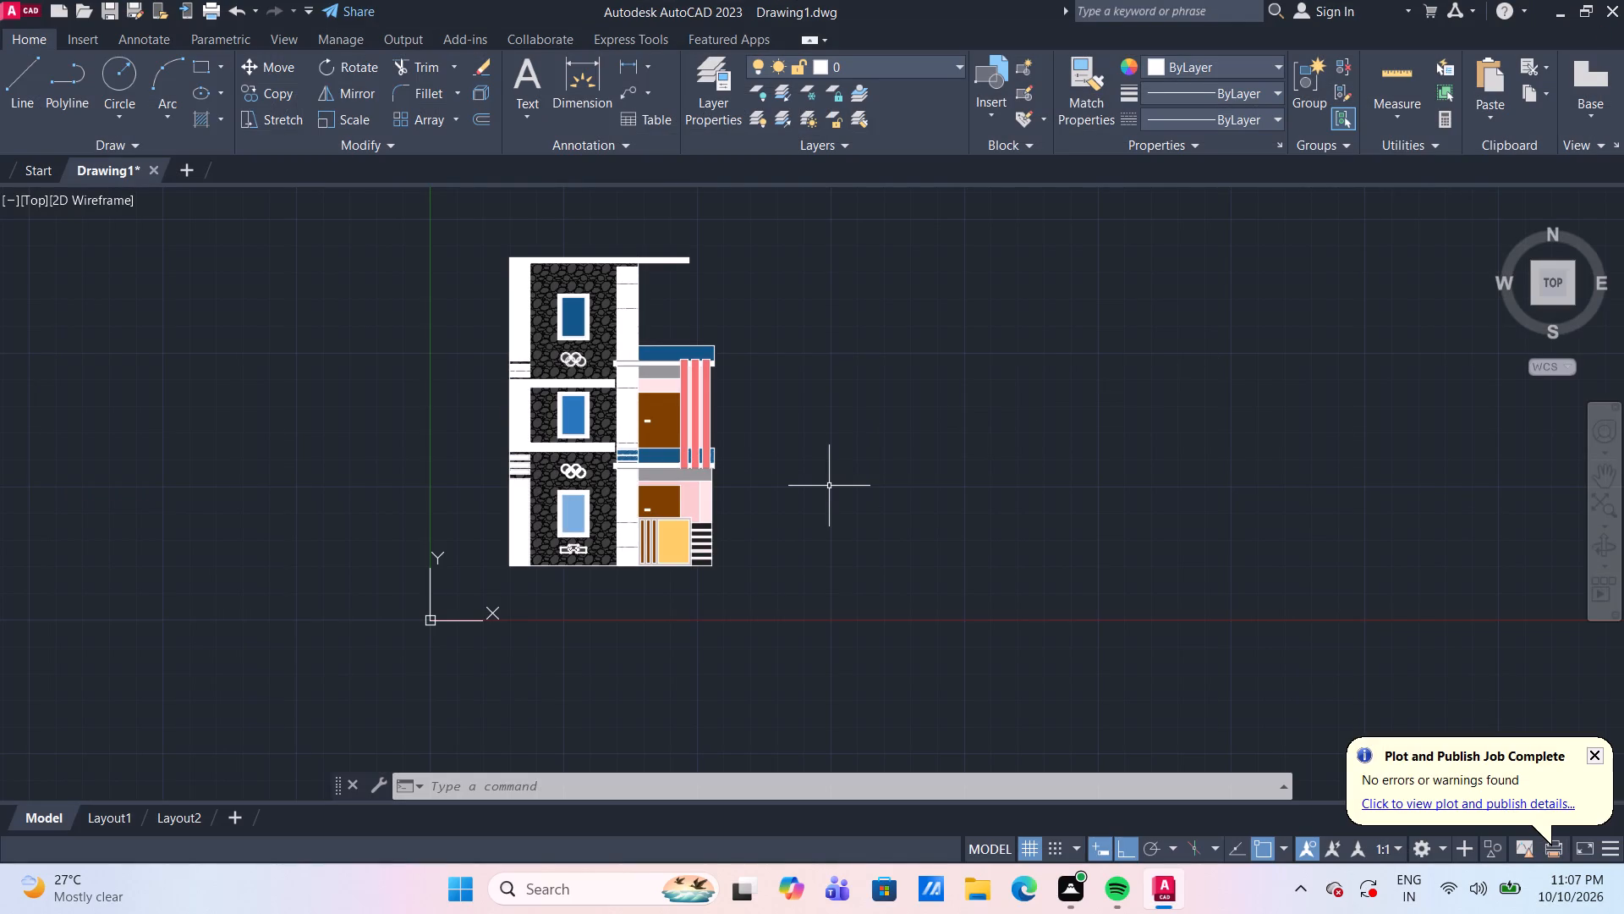
Save the drawing as INDIAN ELEVATION G+3 in the CAD DWG folder on the Desktop.
key("ctrl+s")
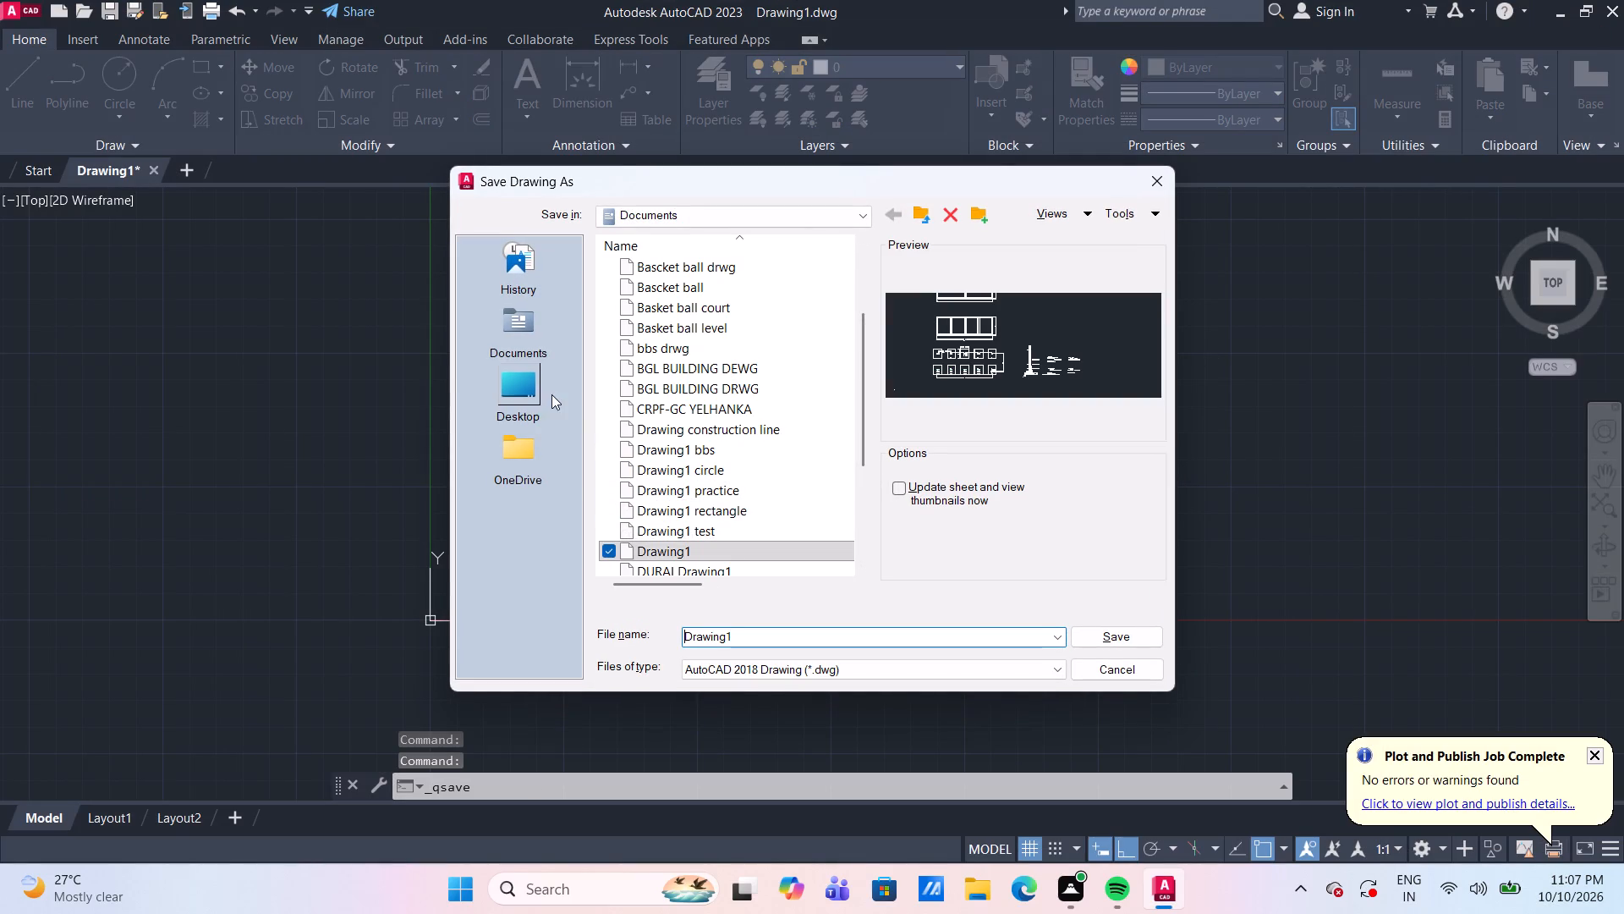
left_click(519, 386)
scroll(744, 418, "down", 3)
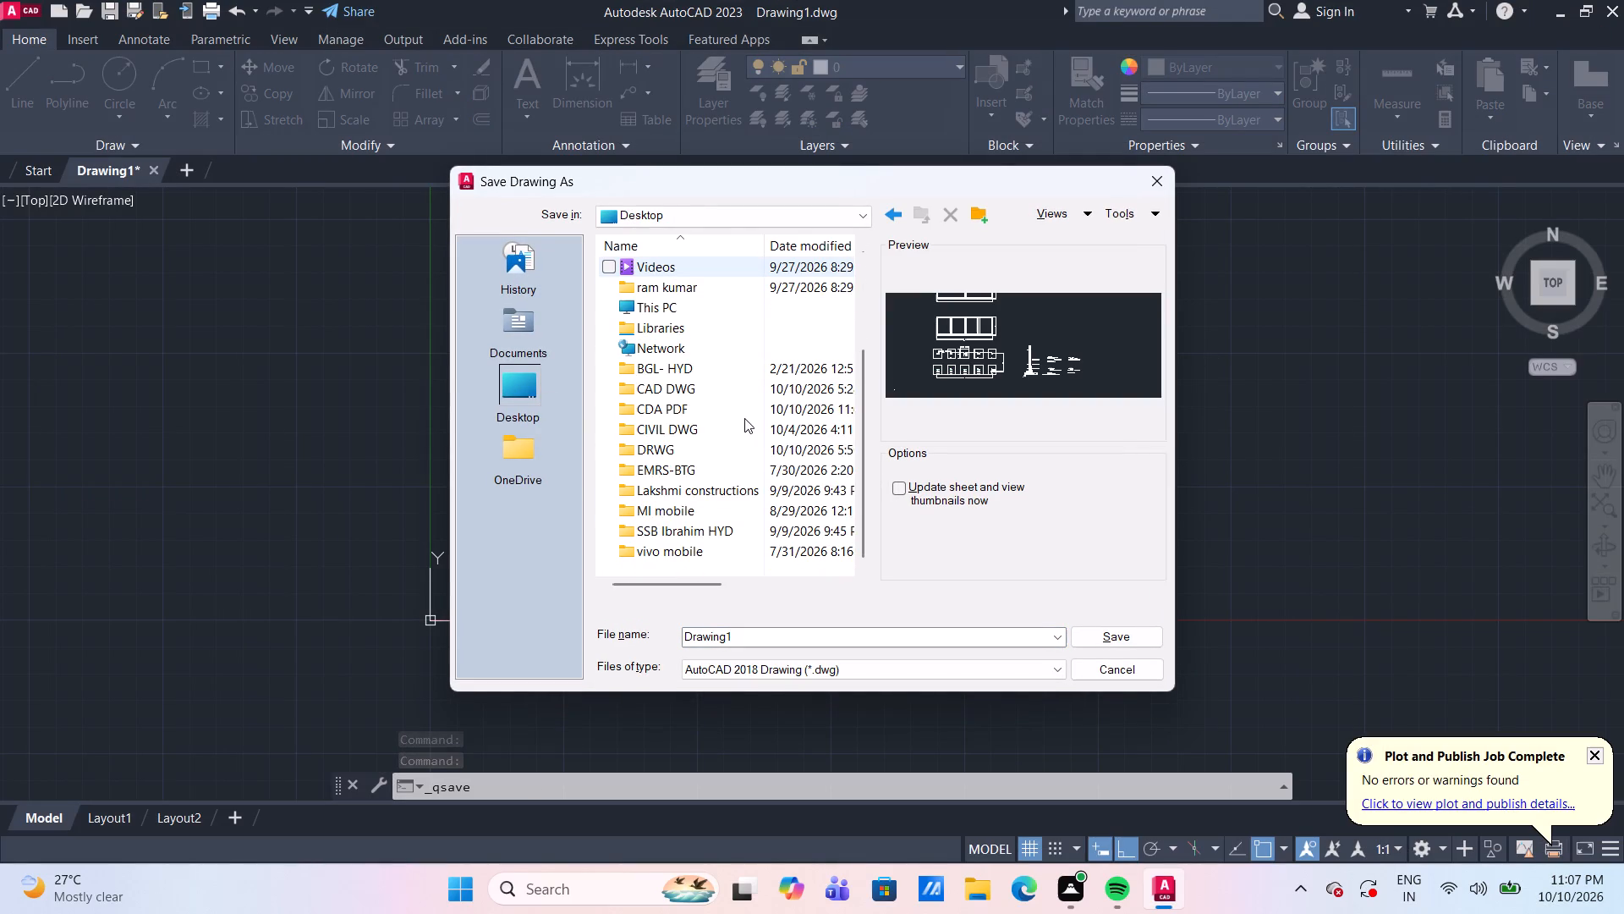
double_click(705, 391)
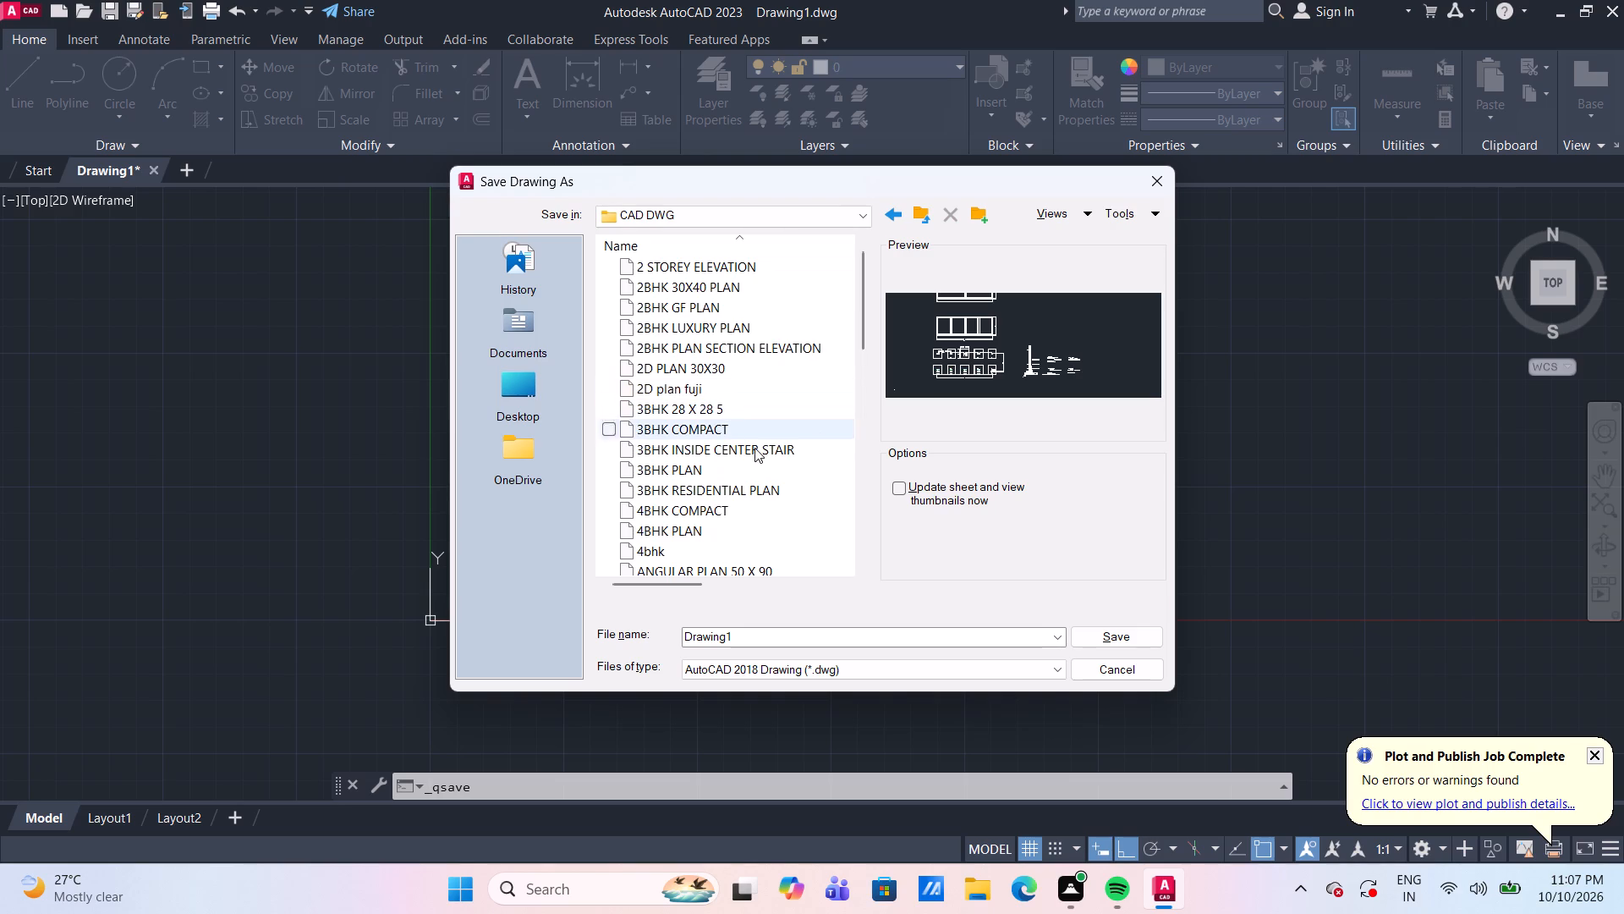
left_click(794, 637)
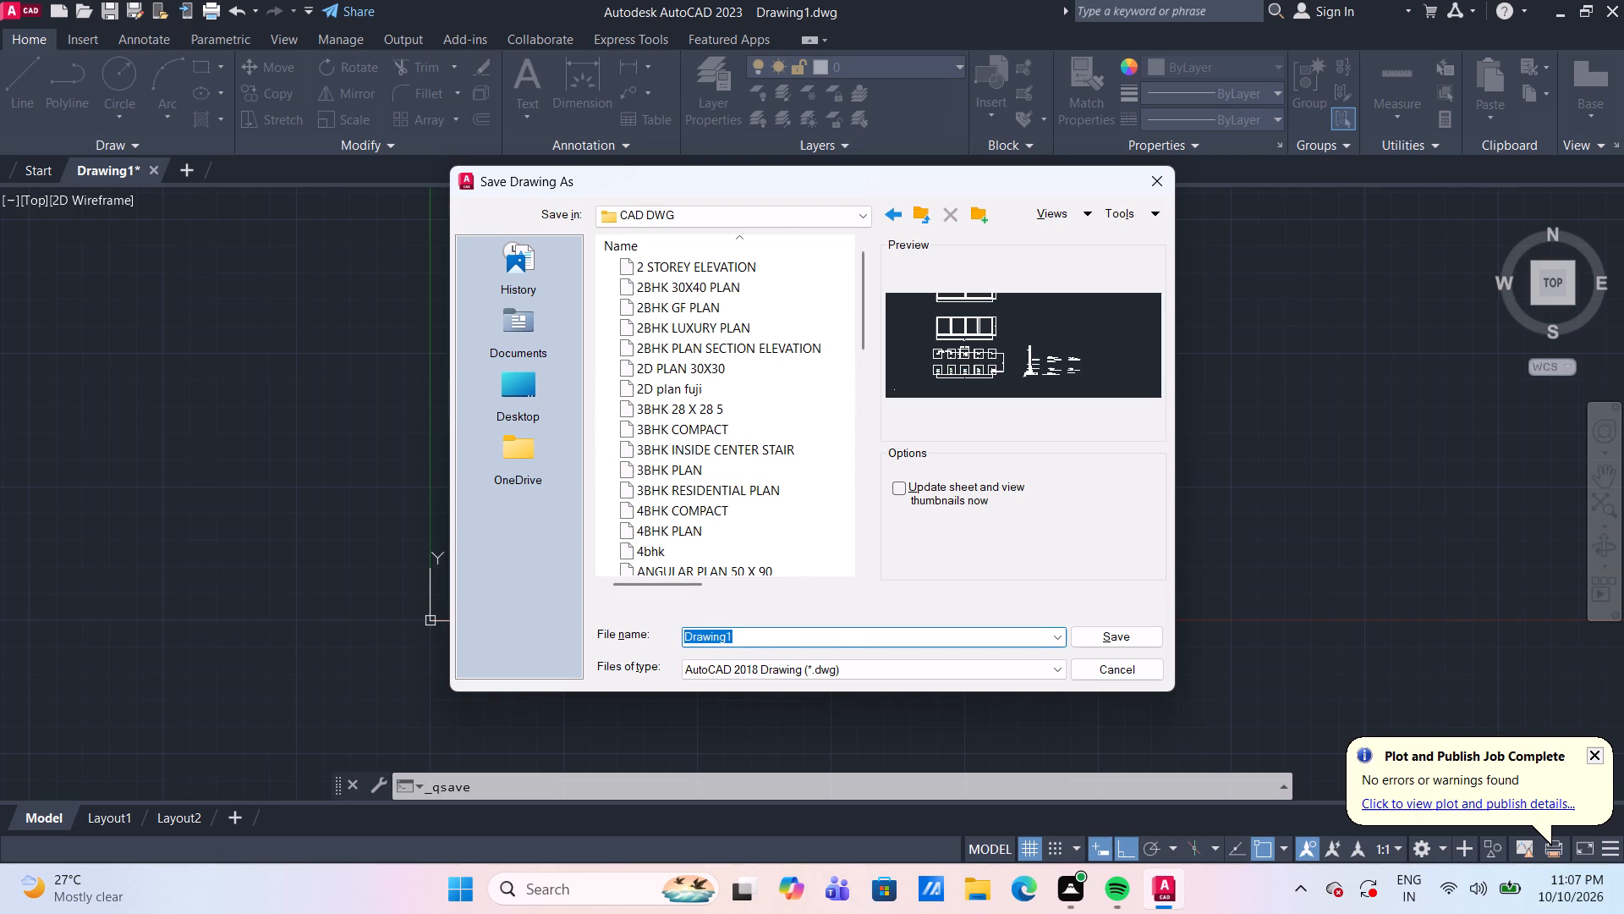
type("INDIAN ELEVATION")
key("space")
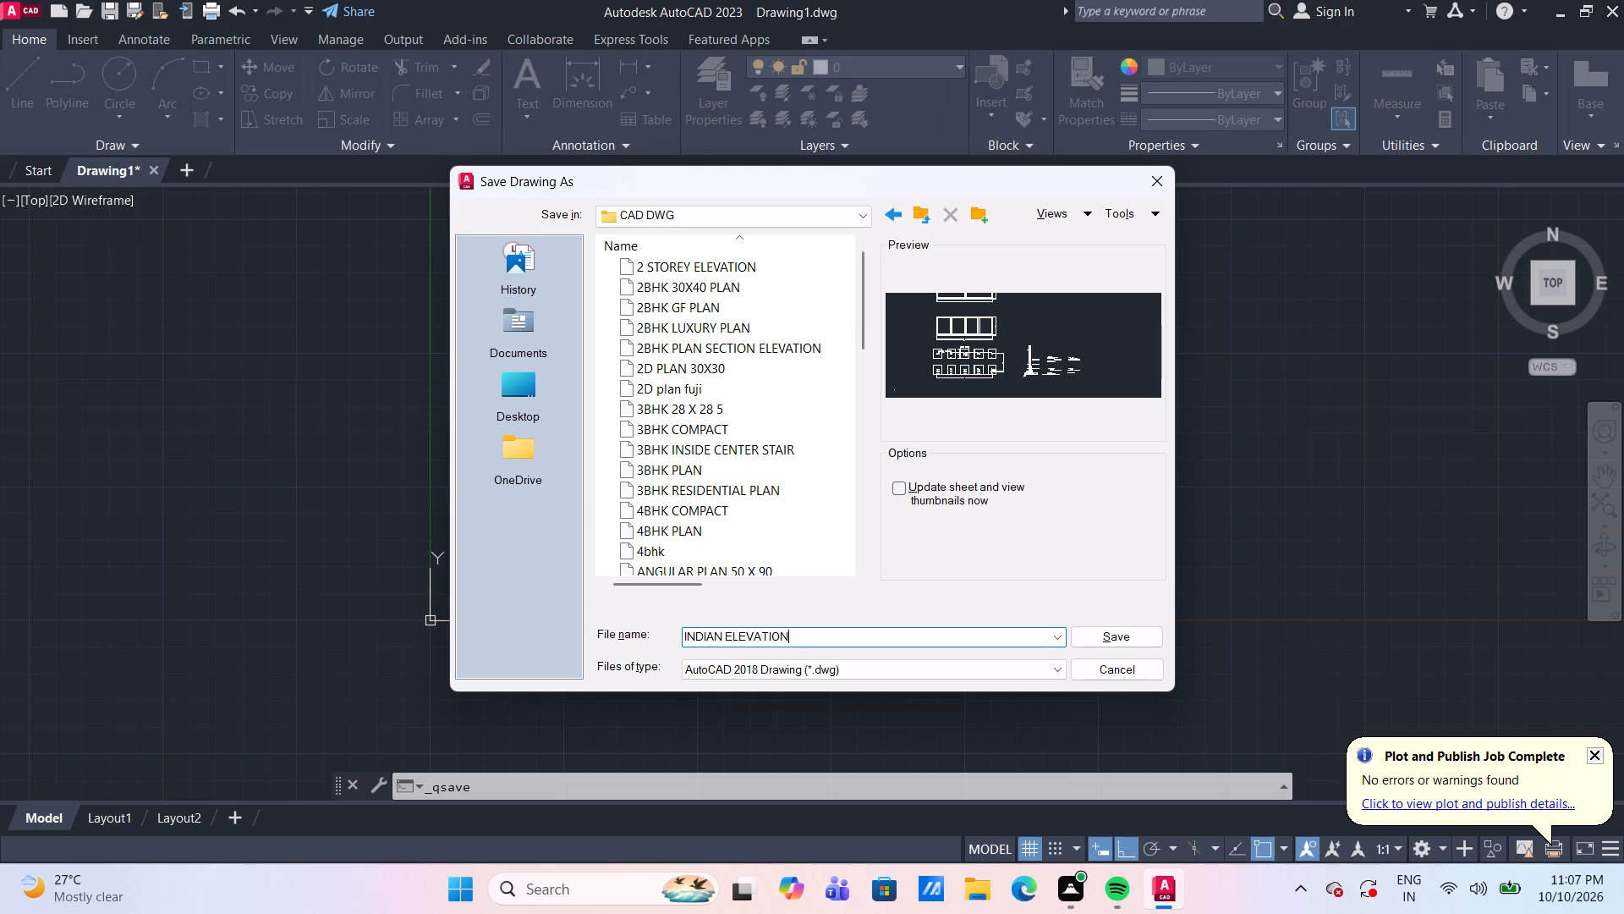
key("g")
key("plus")
key("3")
key("Return")
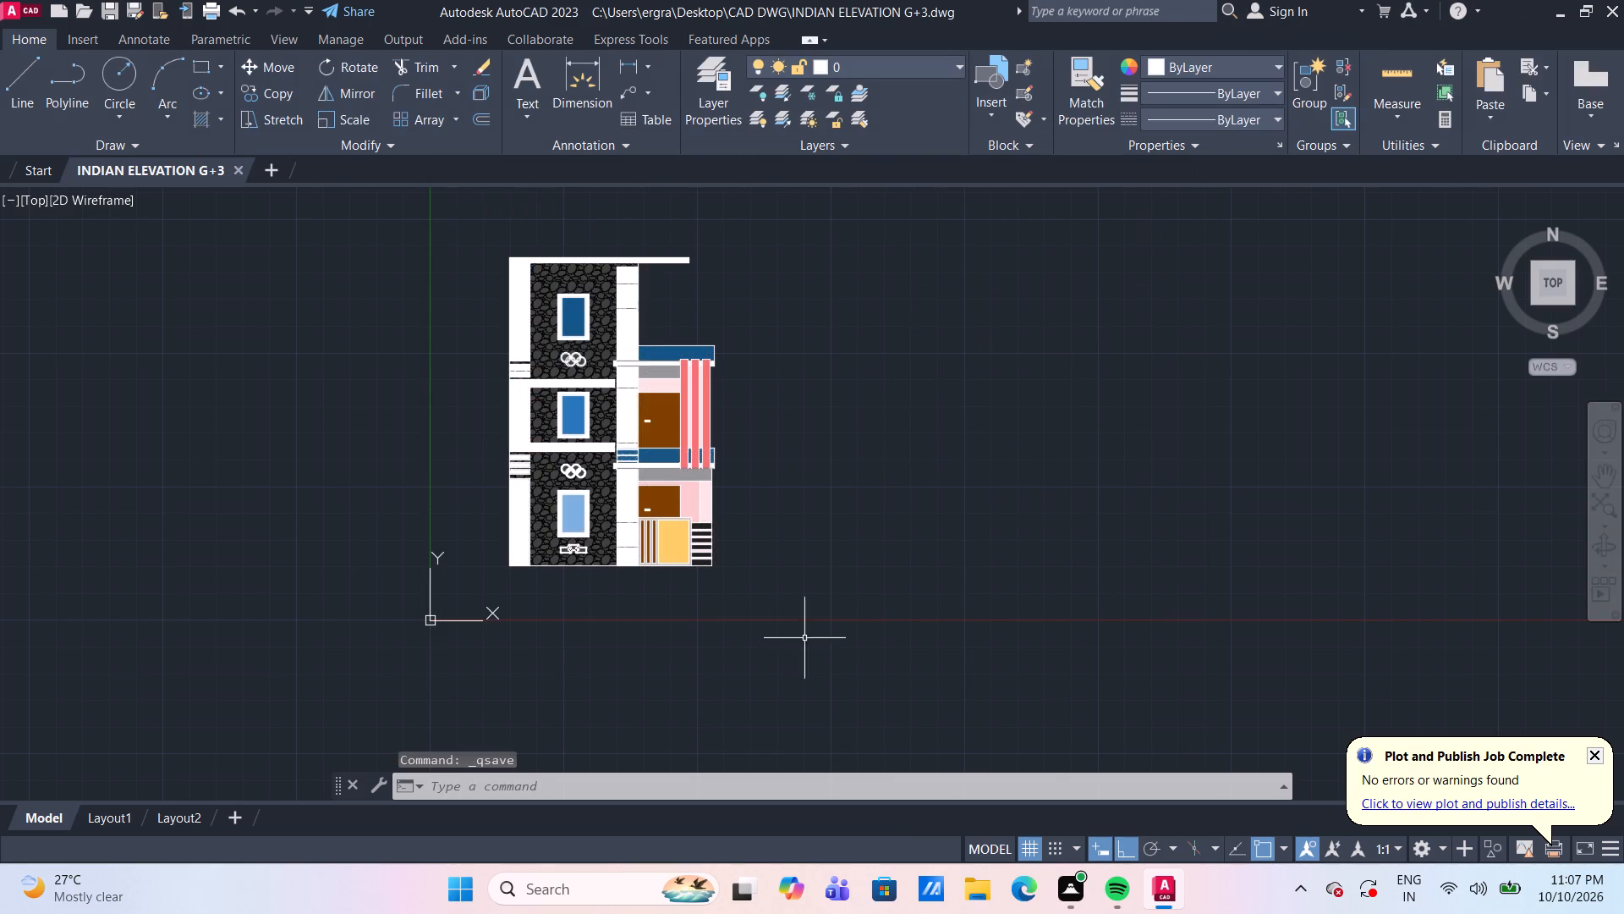